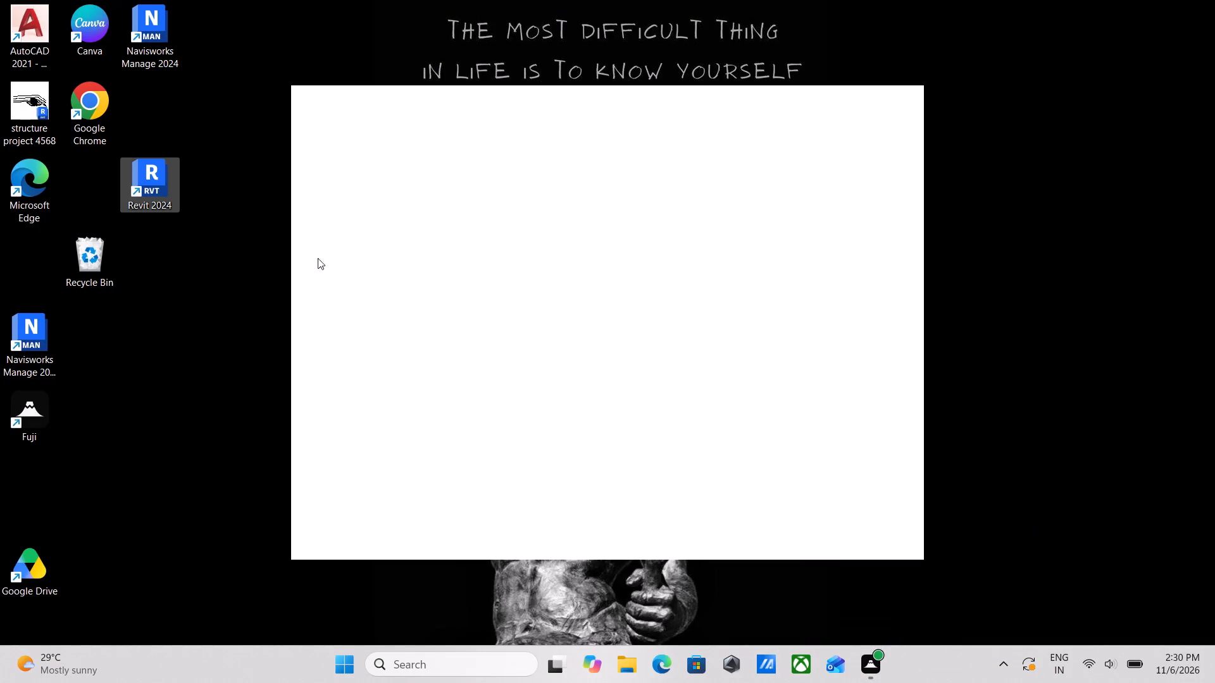
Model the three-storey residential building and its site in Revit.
Launch Revit 2024 from the desktop.
triple_click(153, 178)
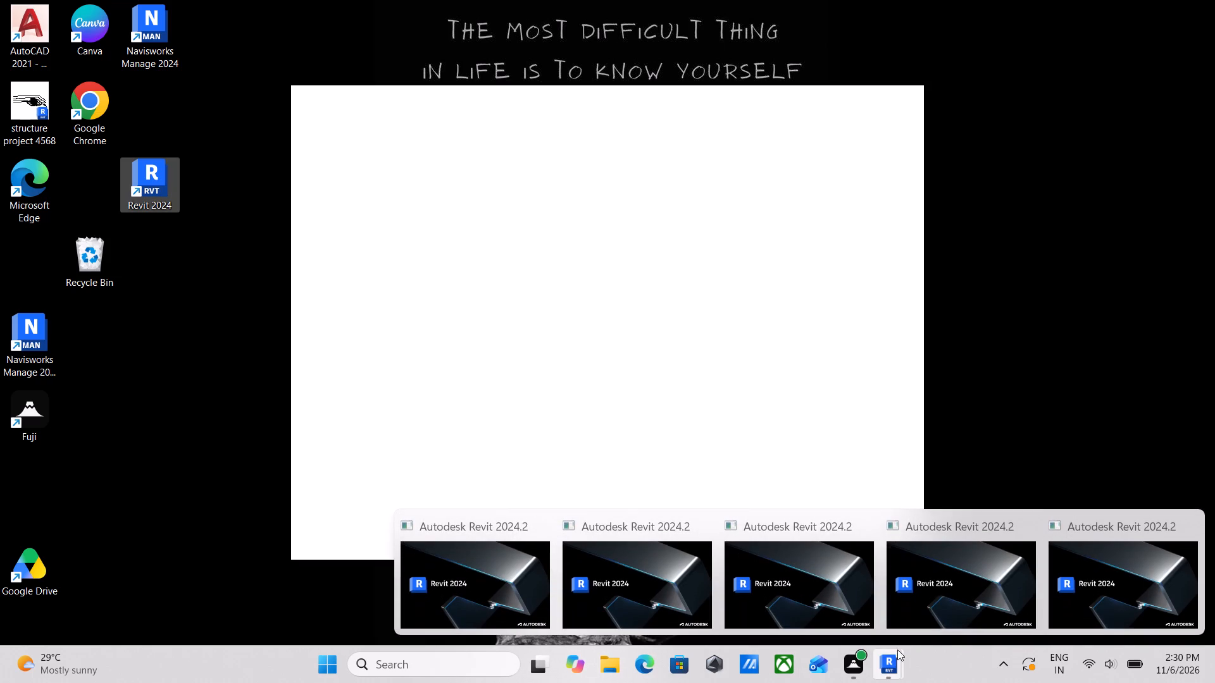
Close the last of the duplicate Revit 2024 instances that are starting up.
left_click(1194, 525)
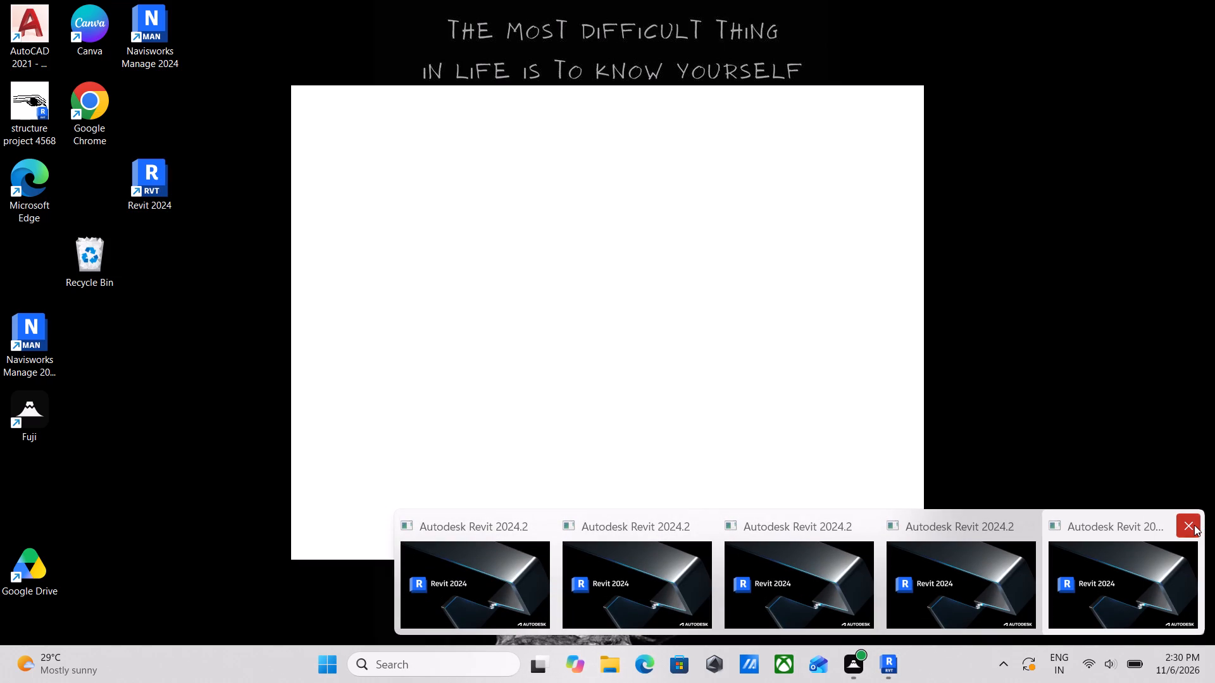
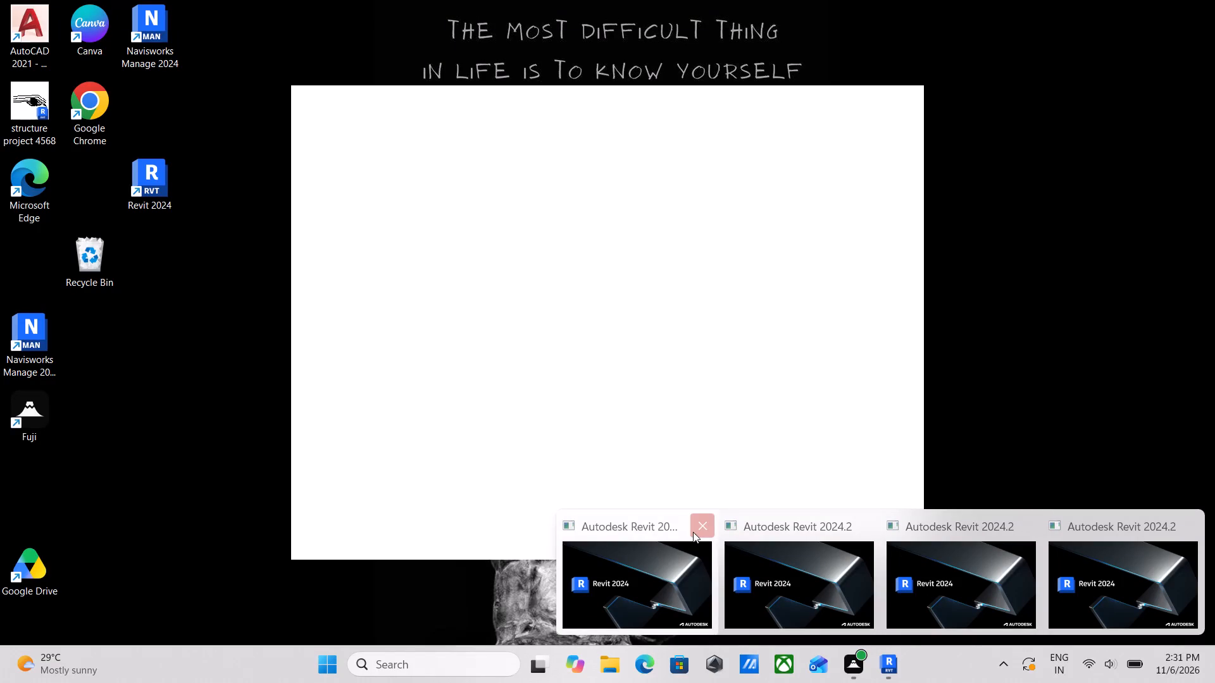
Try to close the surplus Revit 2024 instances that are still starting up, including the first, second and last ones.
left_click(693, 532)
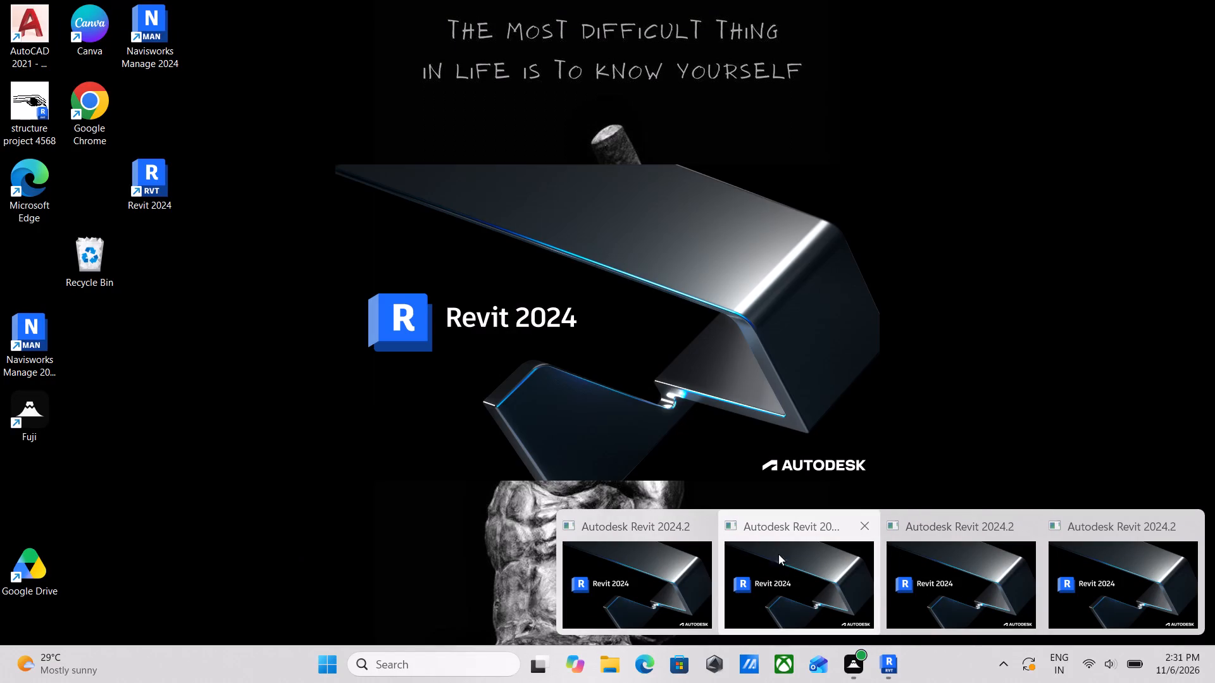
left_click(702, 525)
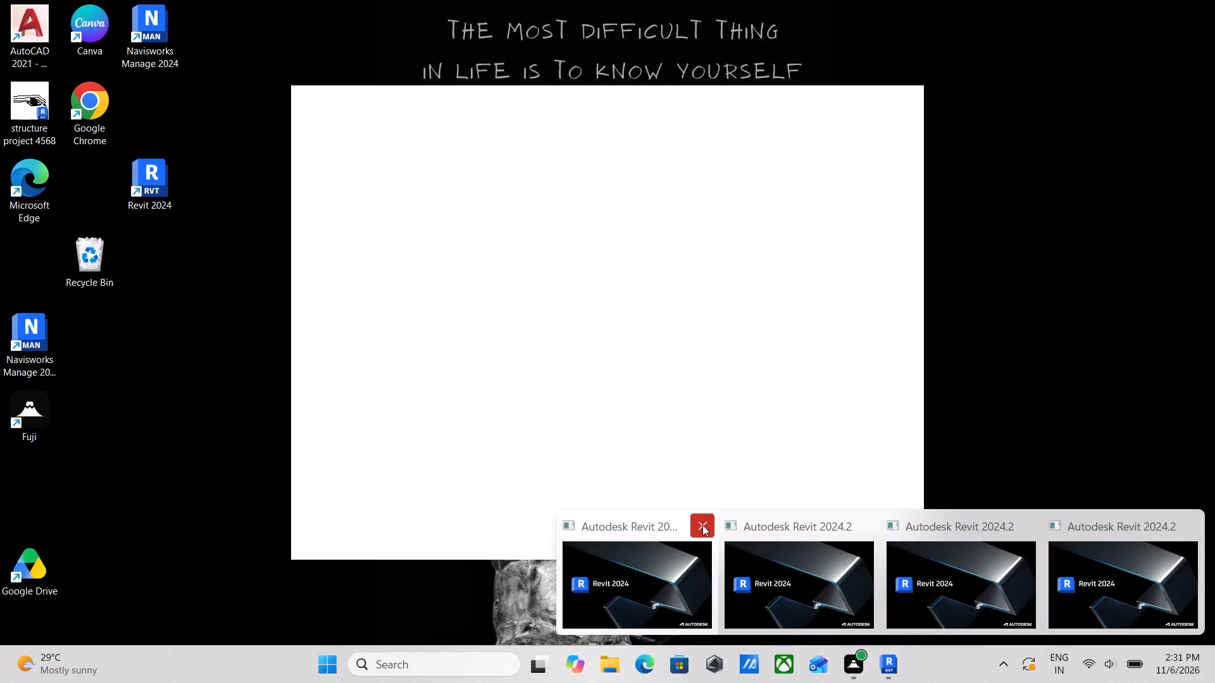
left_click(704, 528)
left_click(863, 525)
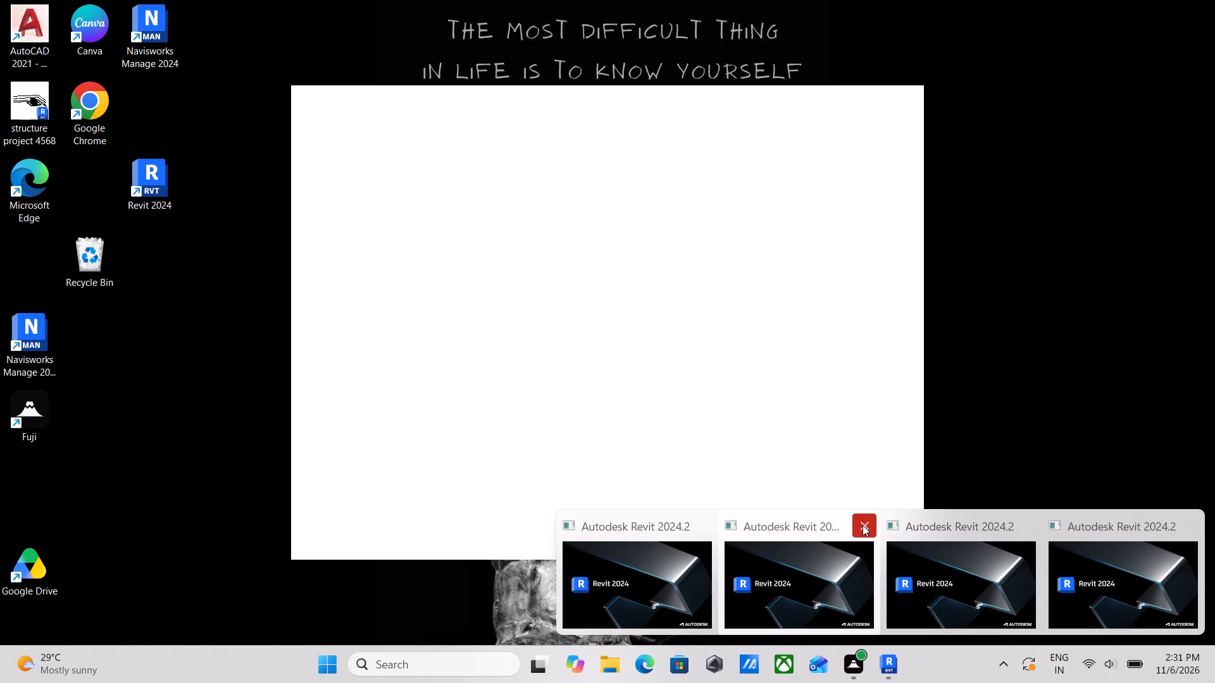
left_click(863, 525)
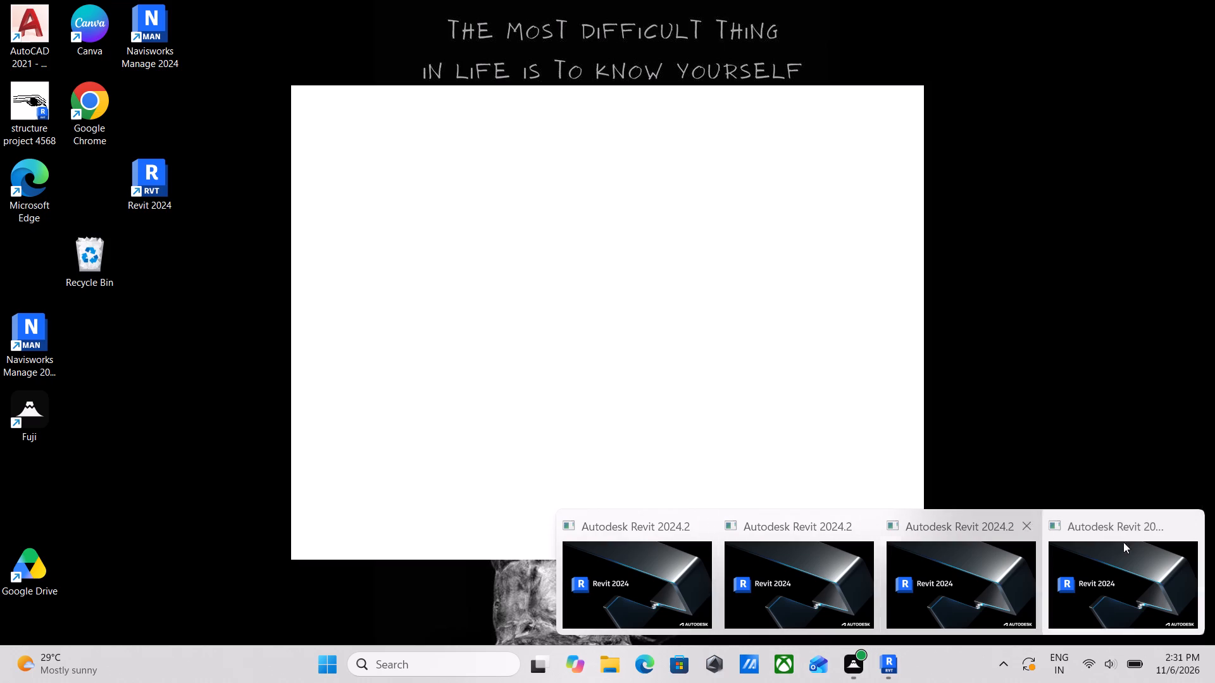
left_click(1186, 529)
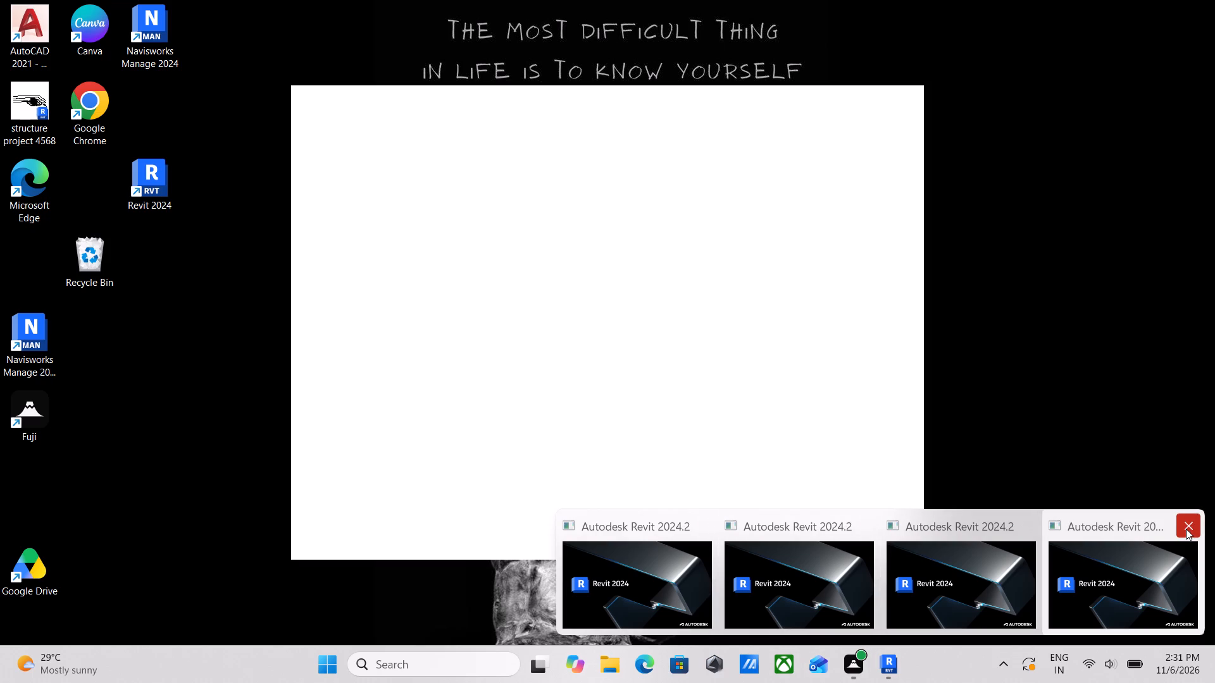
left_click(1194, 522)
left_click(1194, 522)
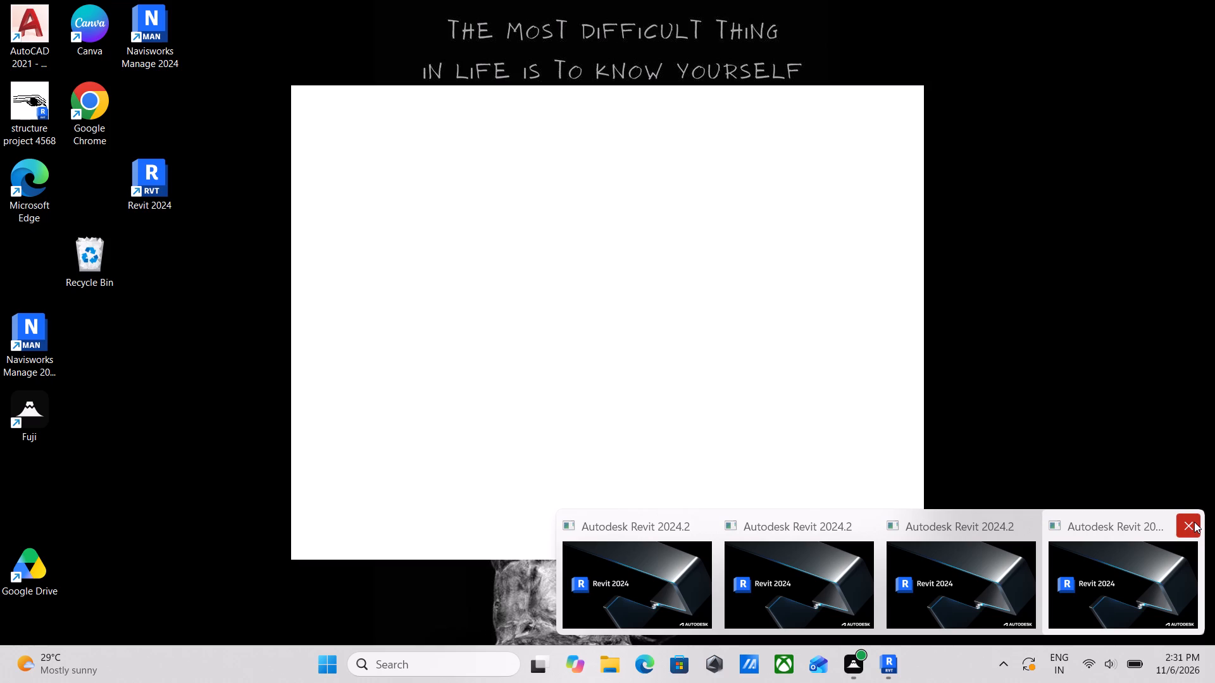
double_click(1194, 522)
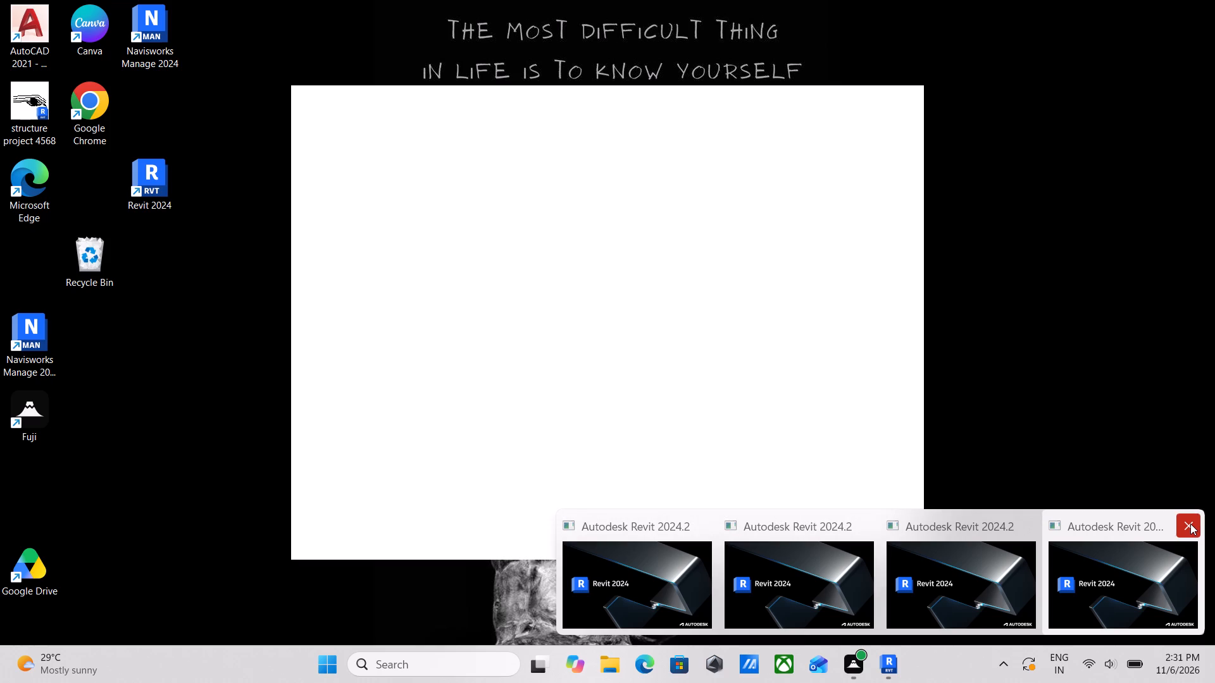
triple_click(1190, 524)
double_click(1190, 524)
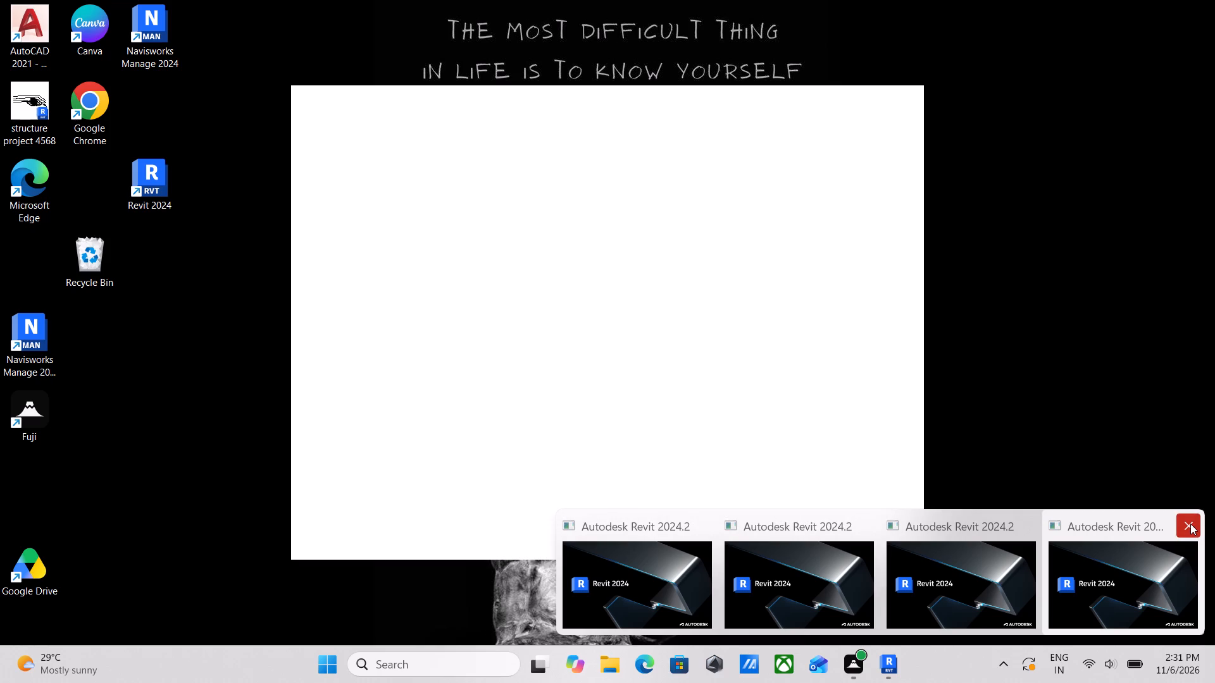
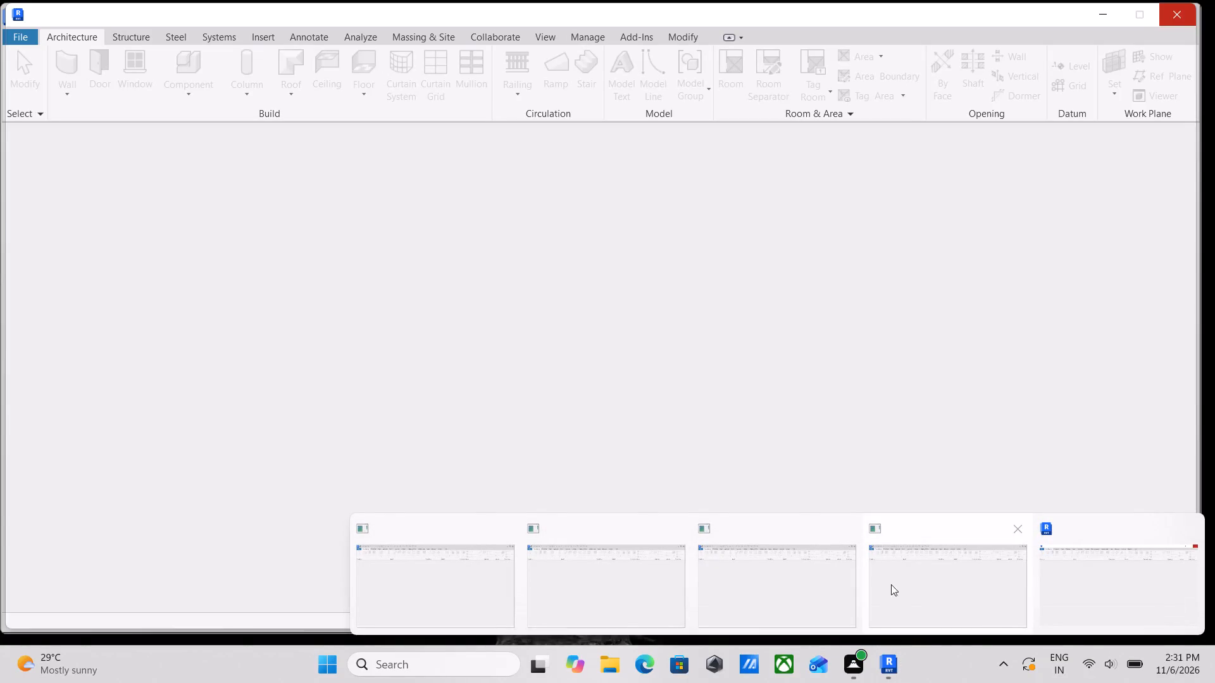
Try again to close the first and second of the surplus Revit 2024 instances that are still loading.
left_click(498, 525)
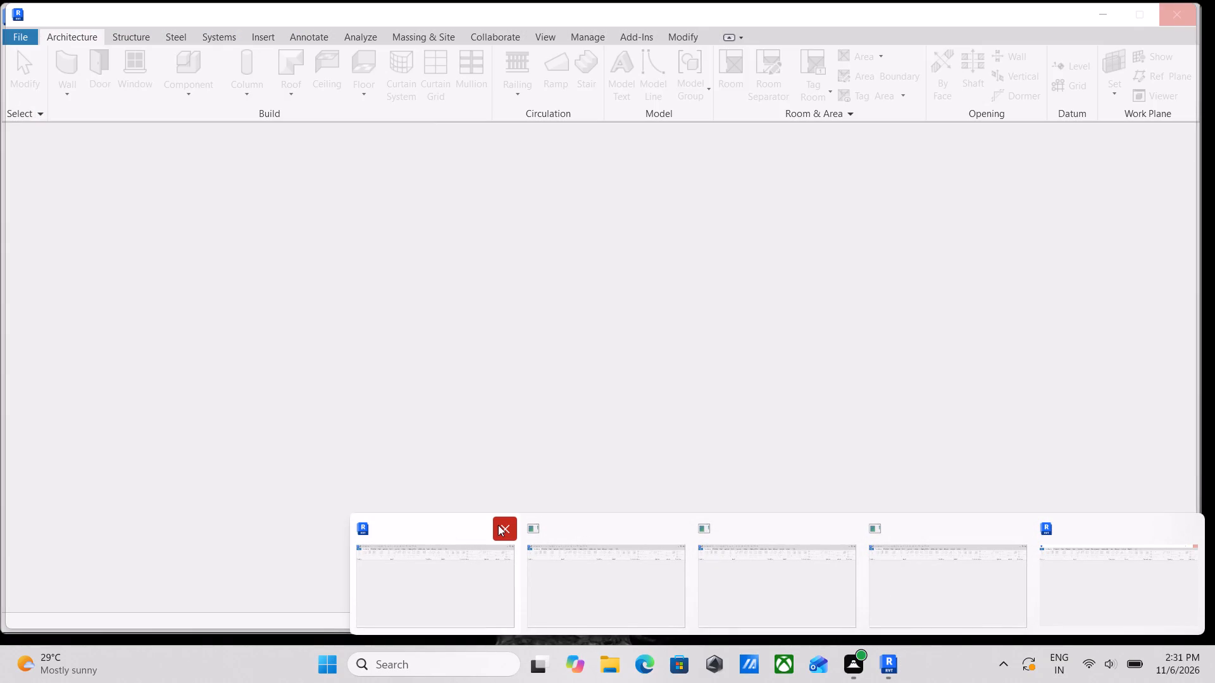
left_click(678, 532)
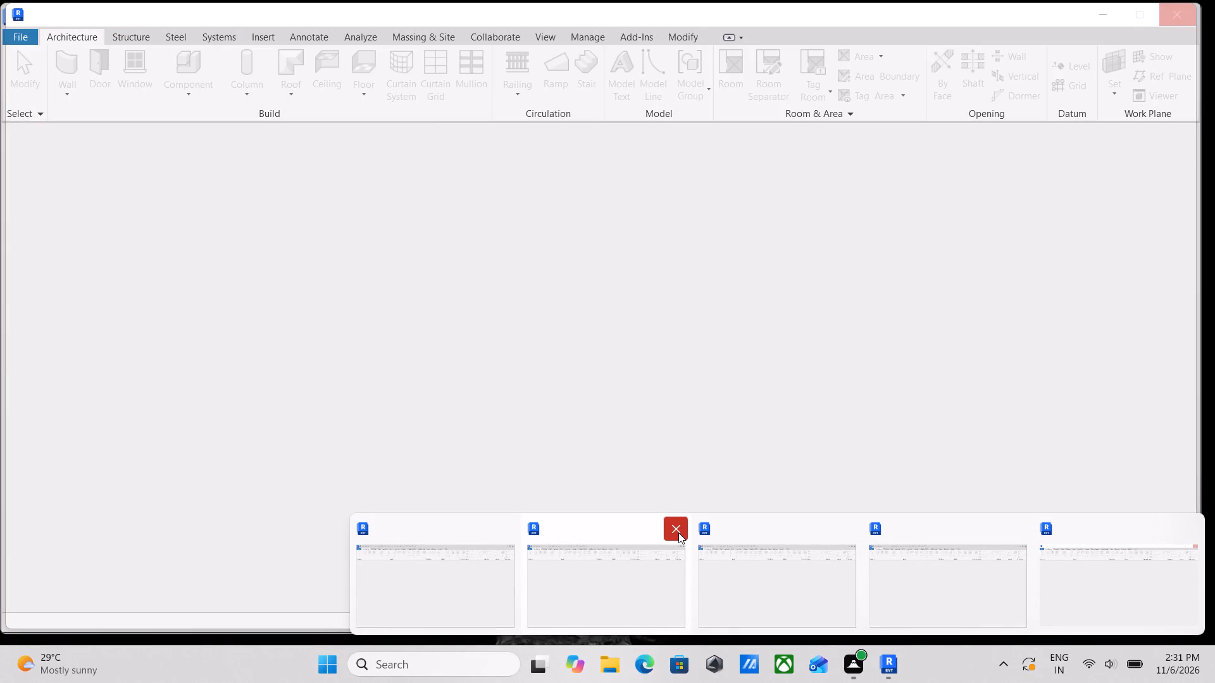
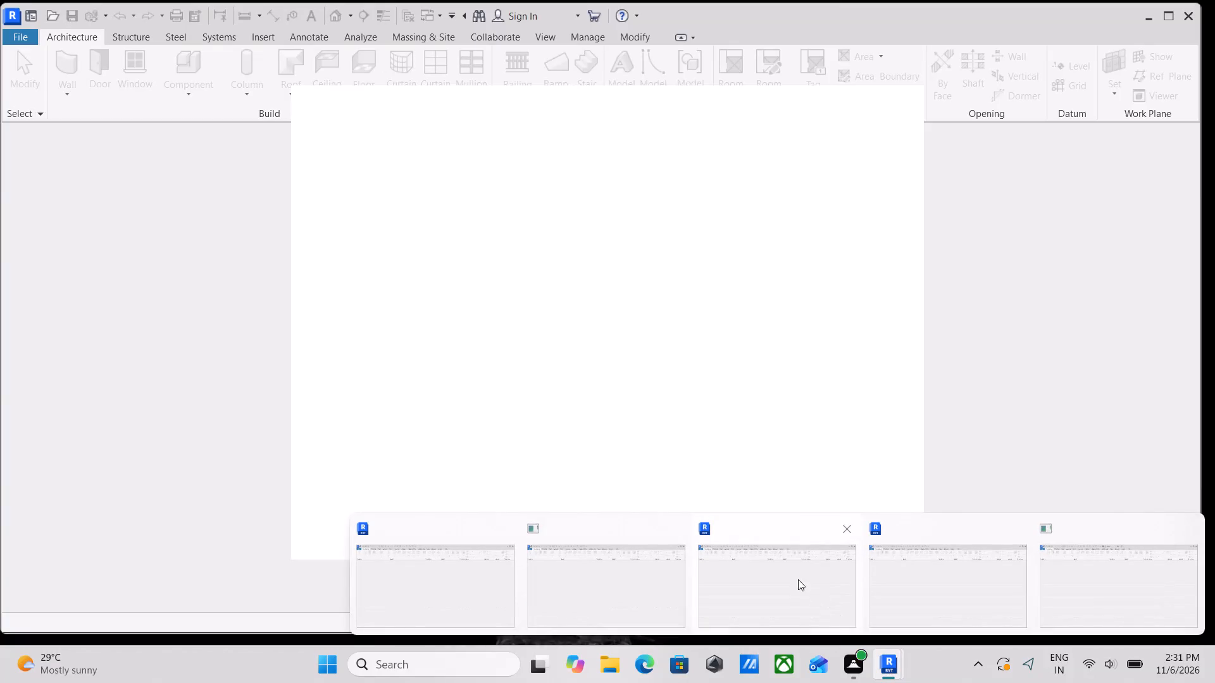
Keep trying to close the first of the surplus Revit 2024 instances from the group of open windows.
left_click(502, 528)
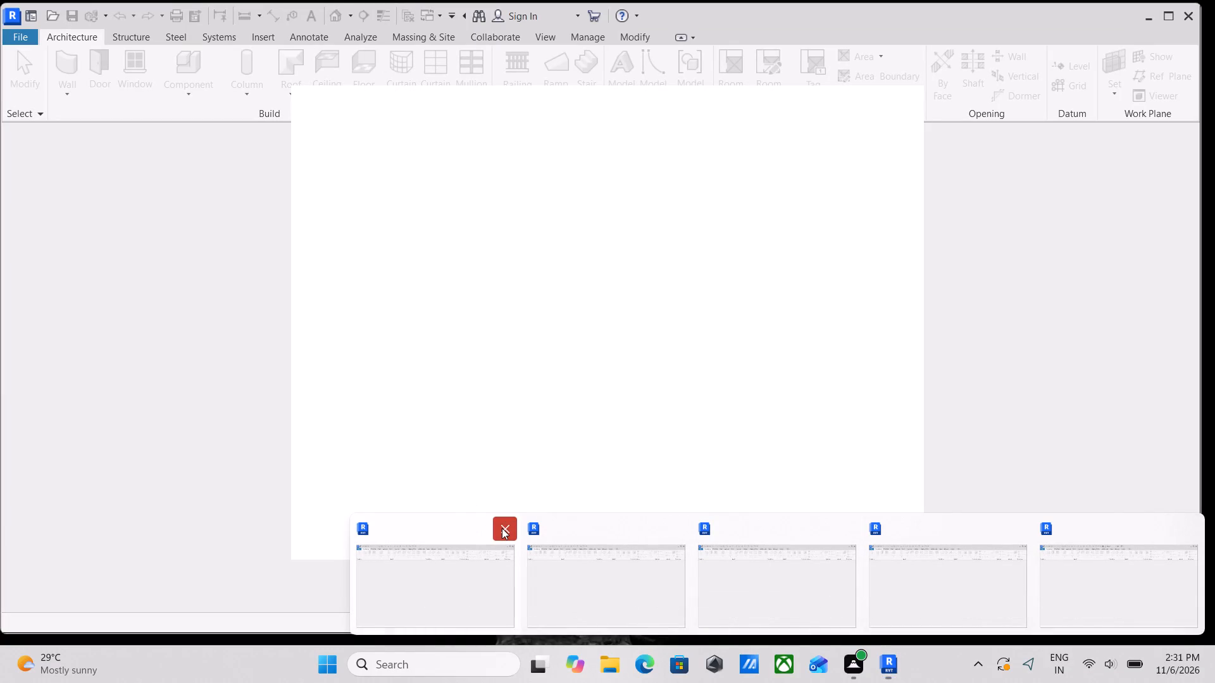
left_click(502, 528)
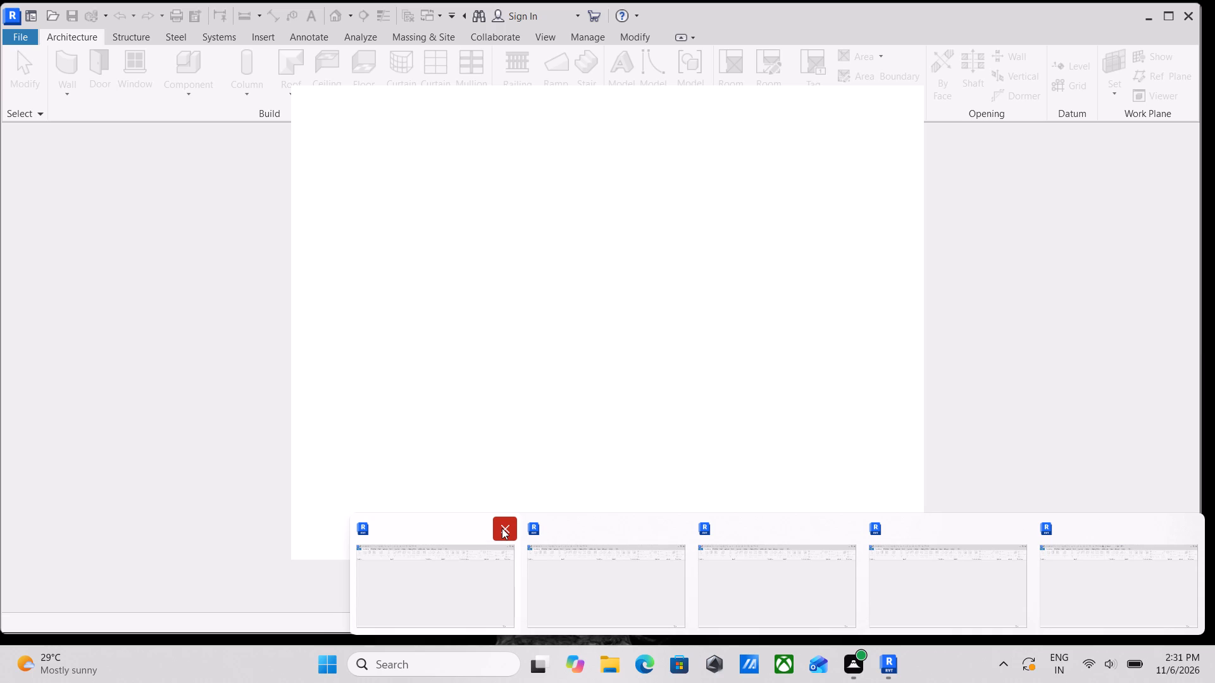
left_click(502, 528)
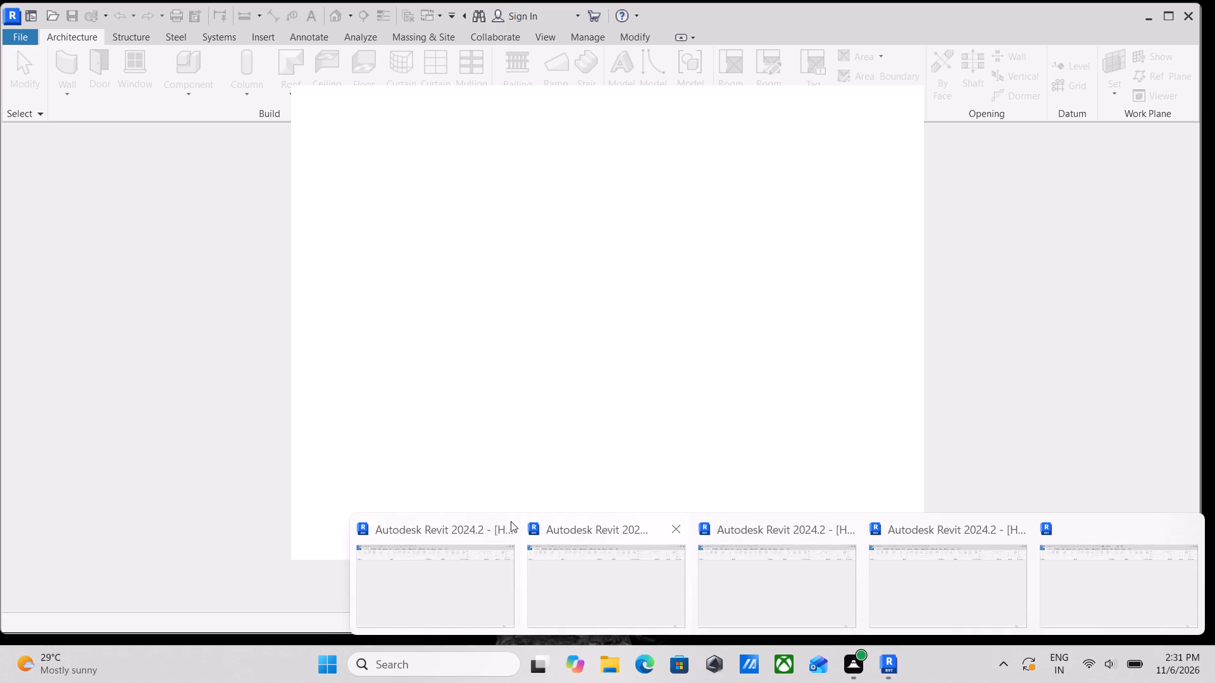
left_click(506, 527)
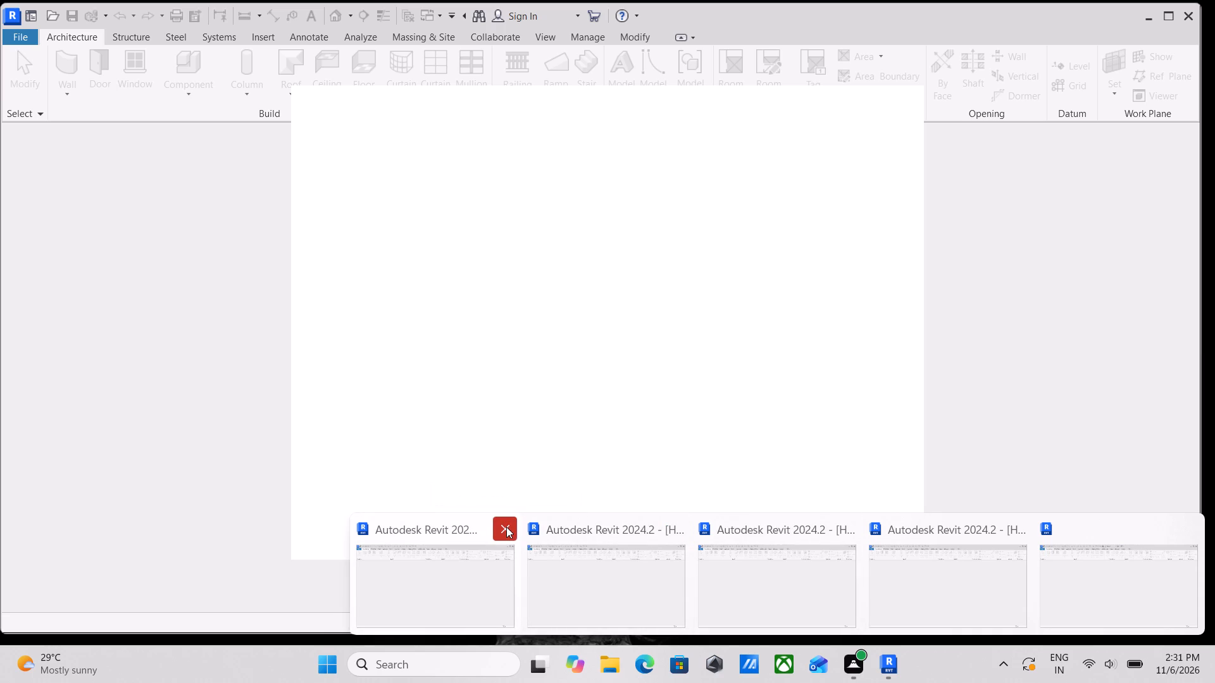
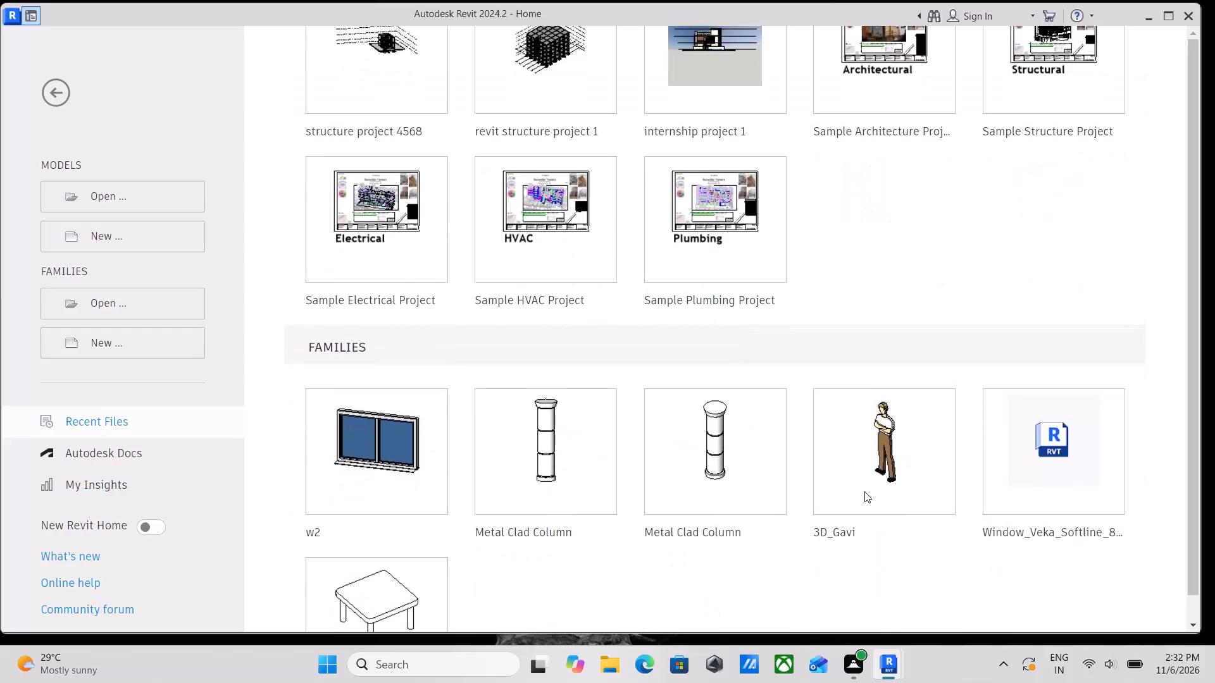
Create a new project from the default template.
scroll(864, 491, "down", 4)
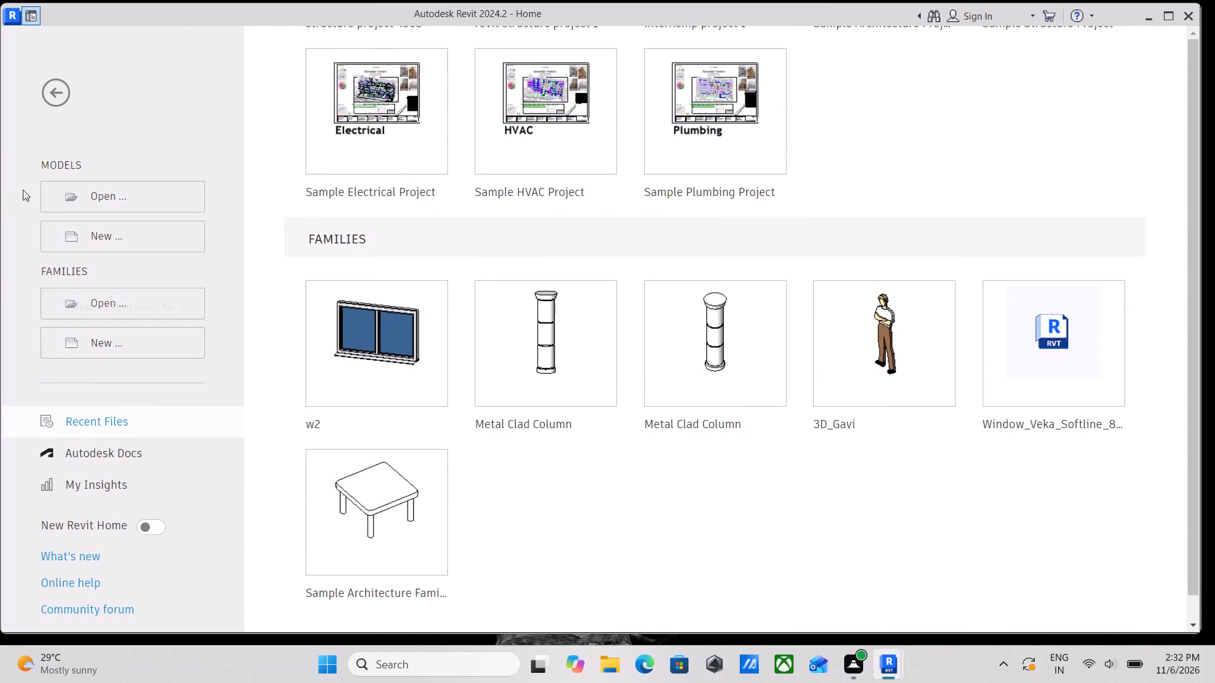
scroll(54, 212, "up", 3)
scroll(75, 291, "up", 1)
left_click(117, 242)
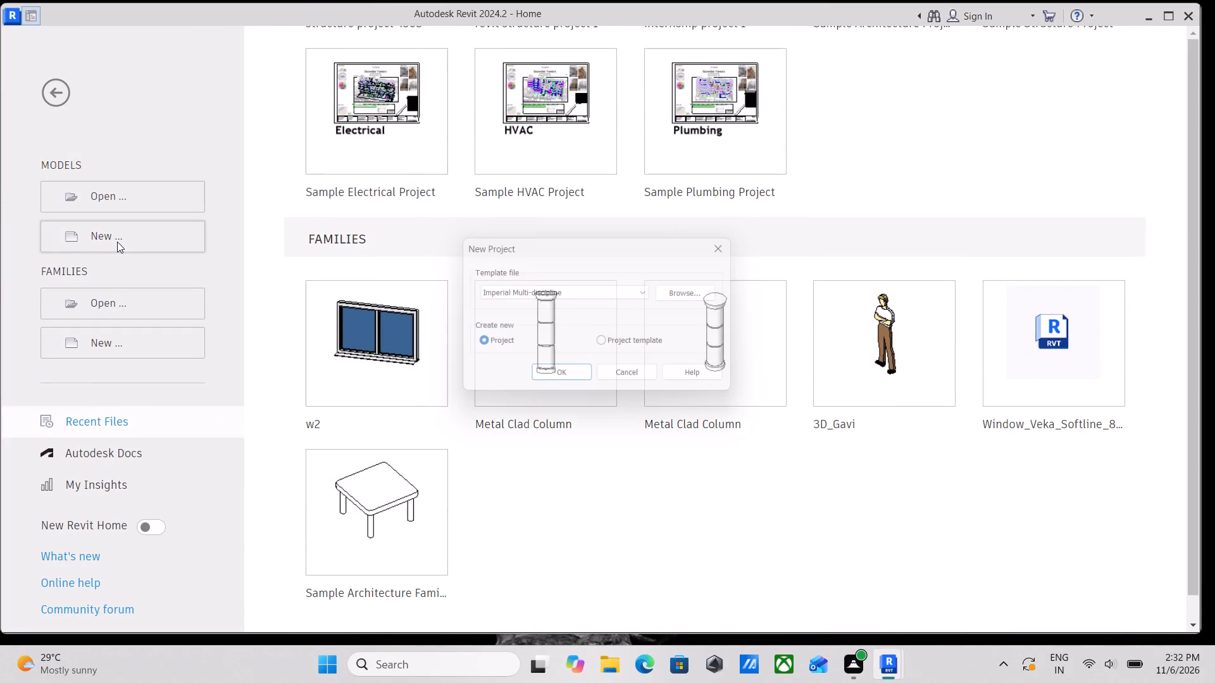
left_click(611, 292)
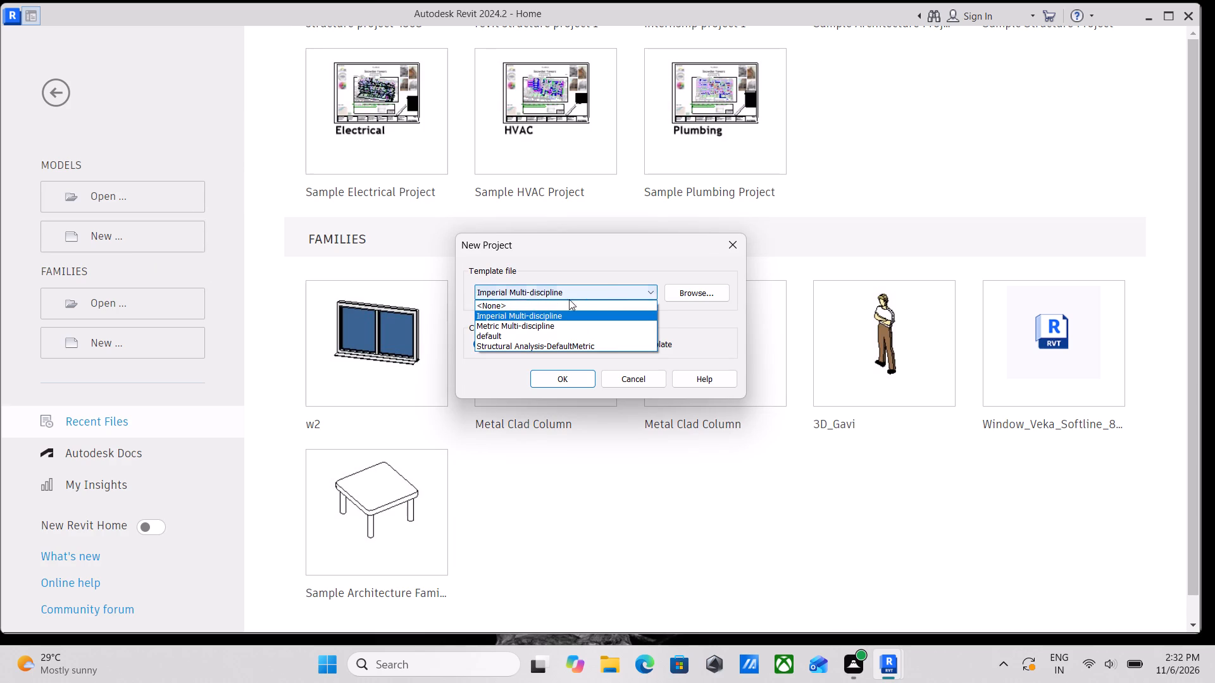
left_click(501, 336)
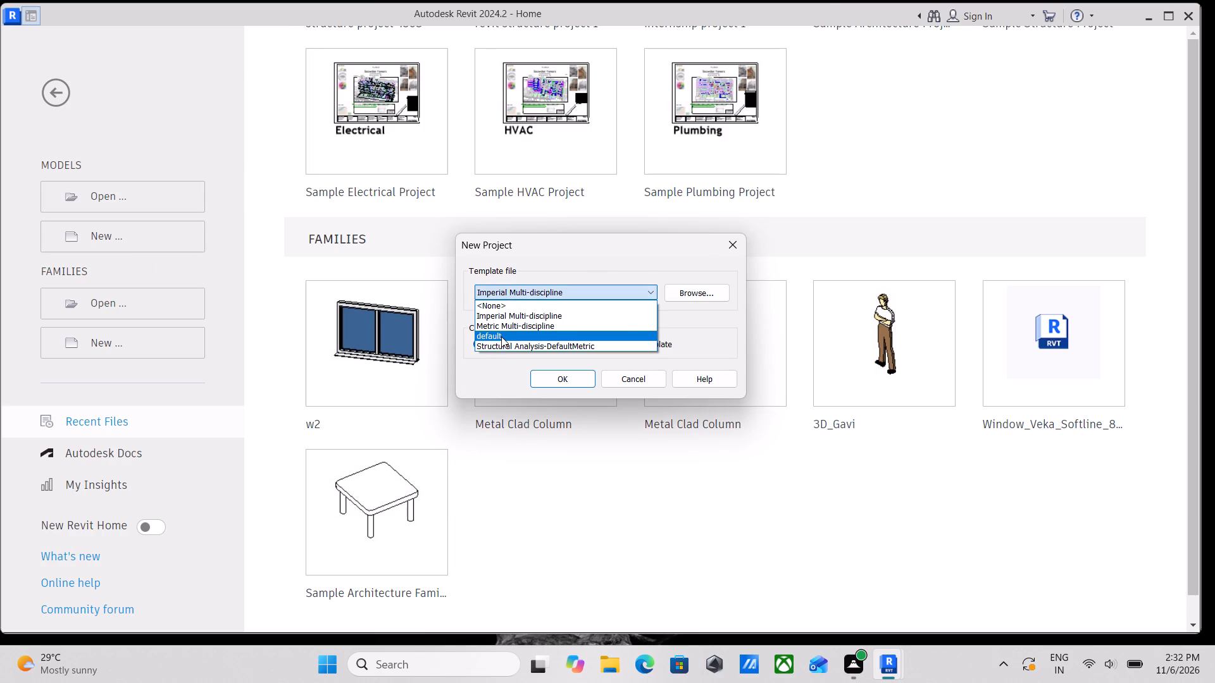
left_click(562, 293)
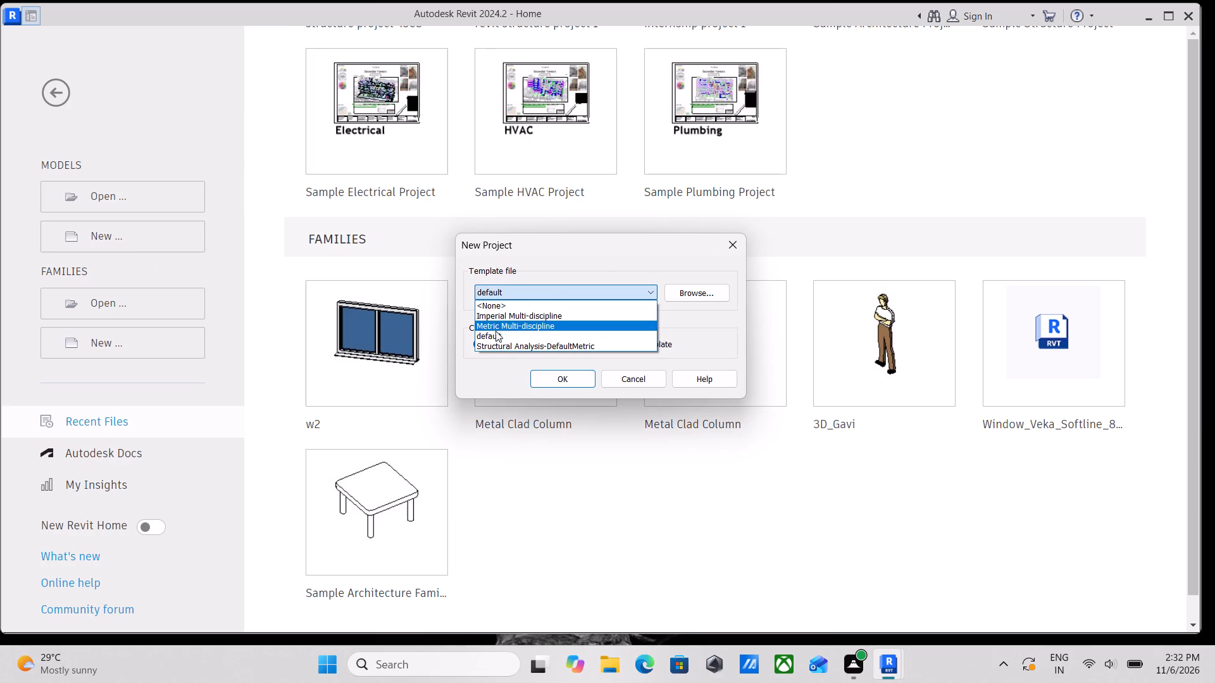
left_click(484, 336)
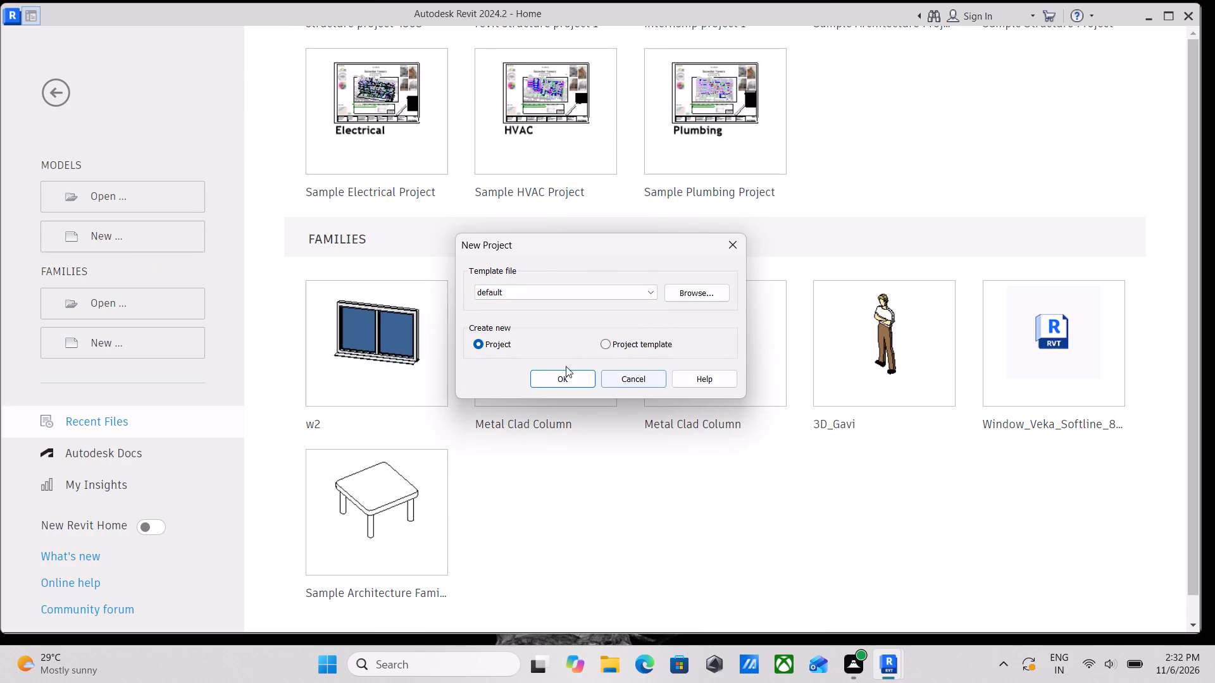
left_click(543, 373)
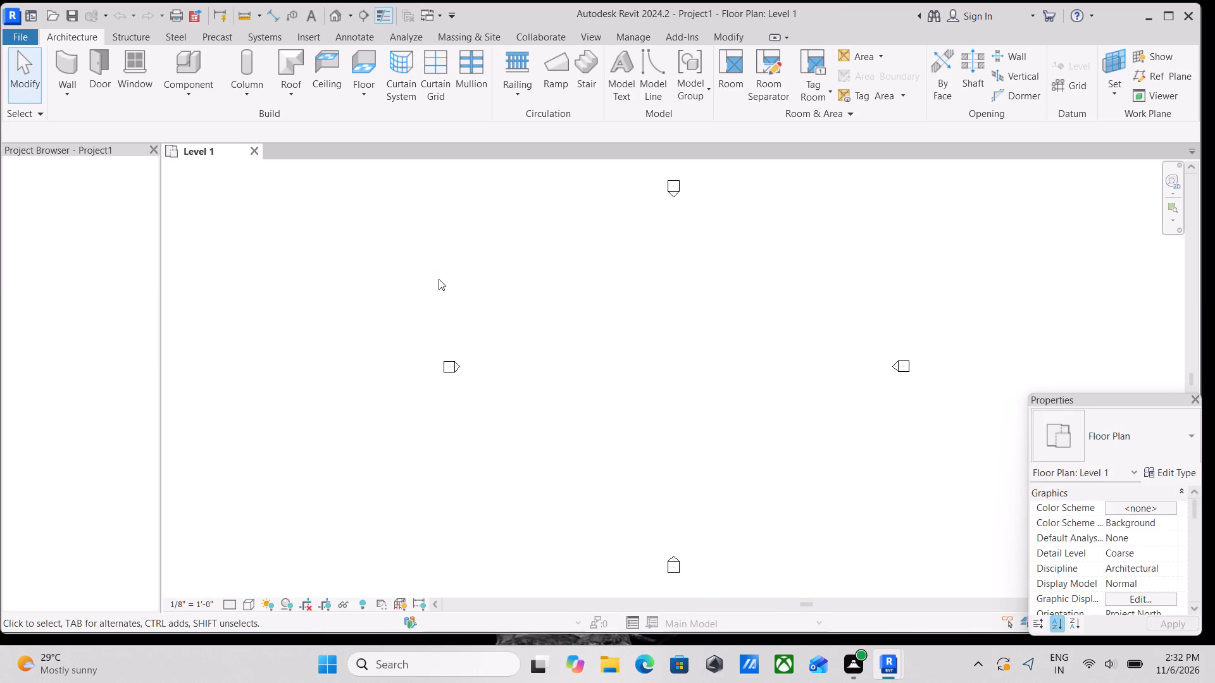
Open the North elevation view and bring its level lines and level heads into view.
scroll(440, 280, "up", 1)
scroll(830, 529, "up", 2)
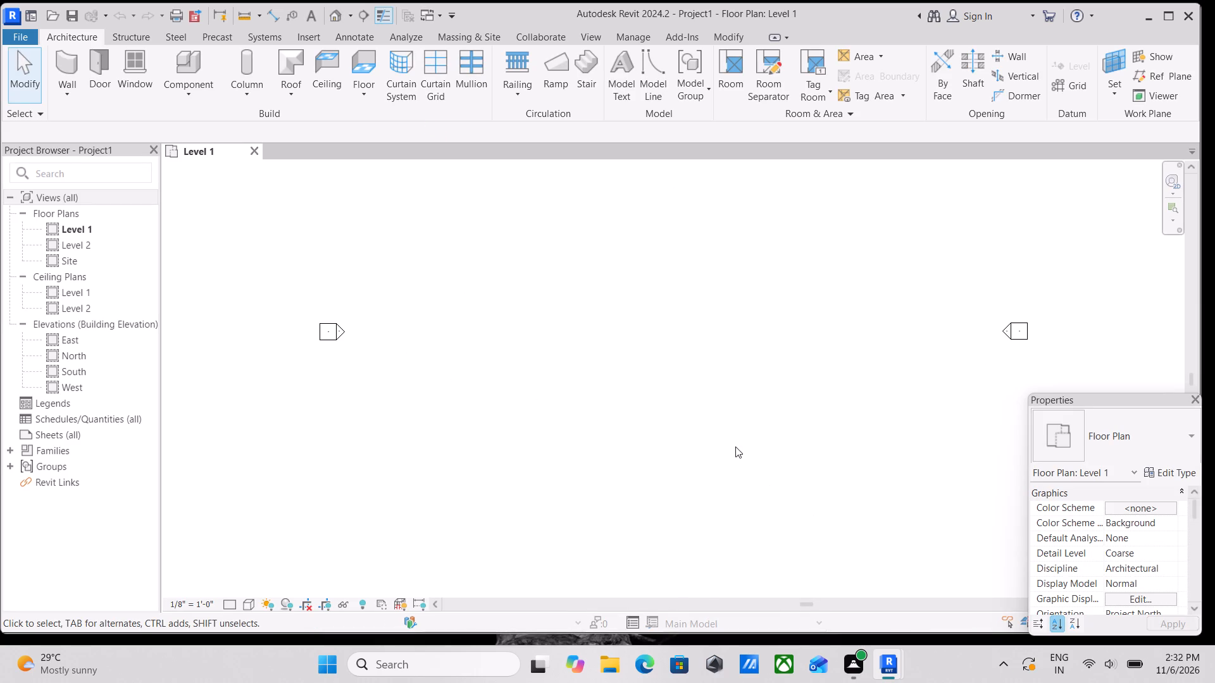
scroll(735, 446, "down", 5)
scroll(726, 493, "up", 6)
triple_click(87, 354)
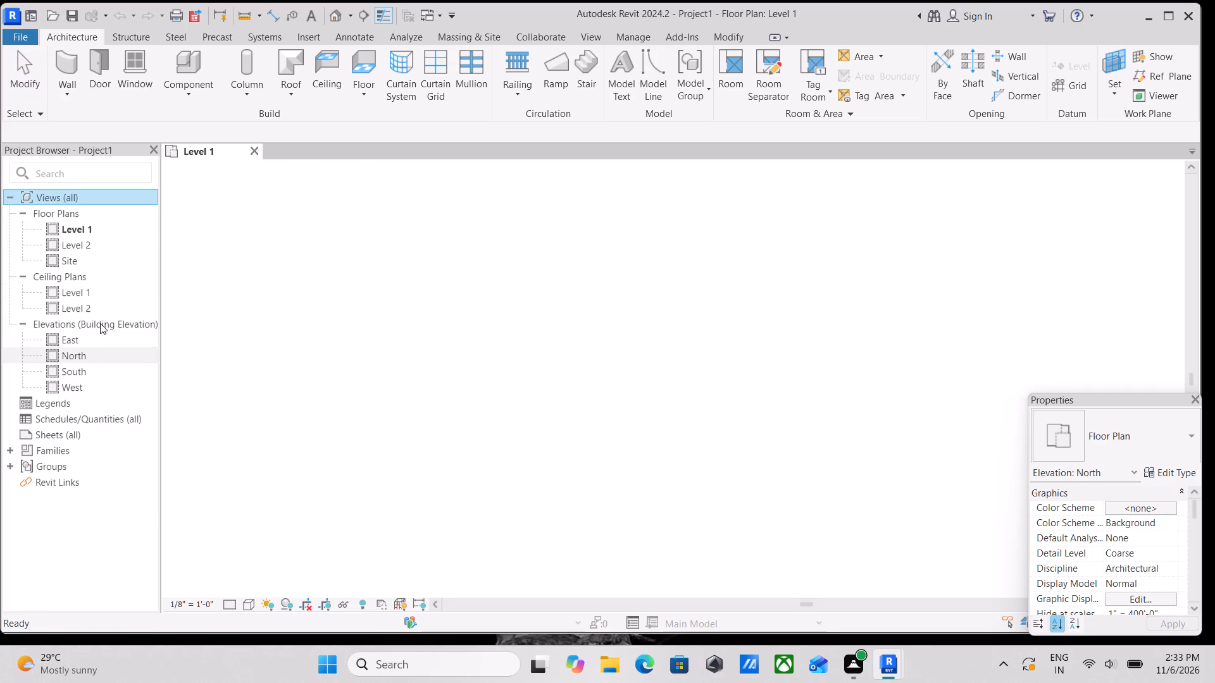
scroll(793, 372, "down", 3)
middle_click_drag(793, 372, 733, 373)
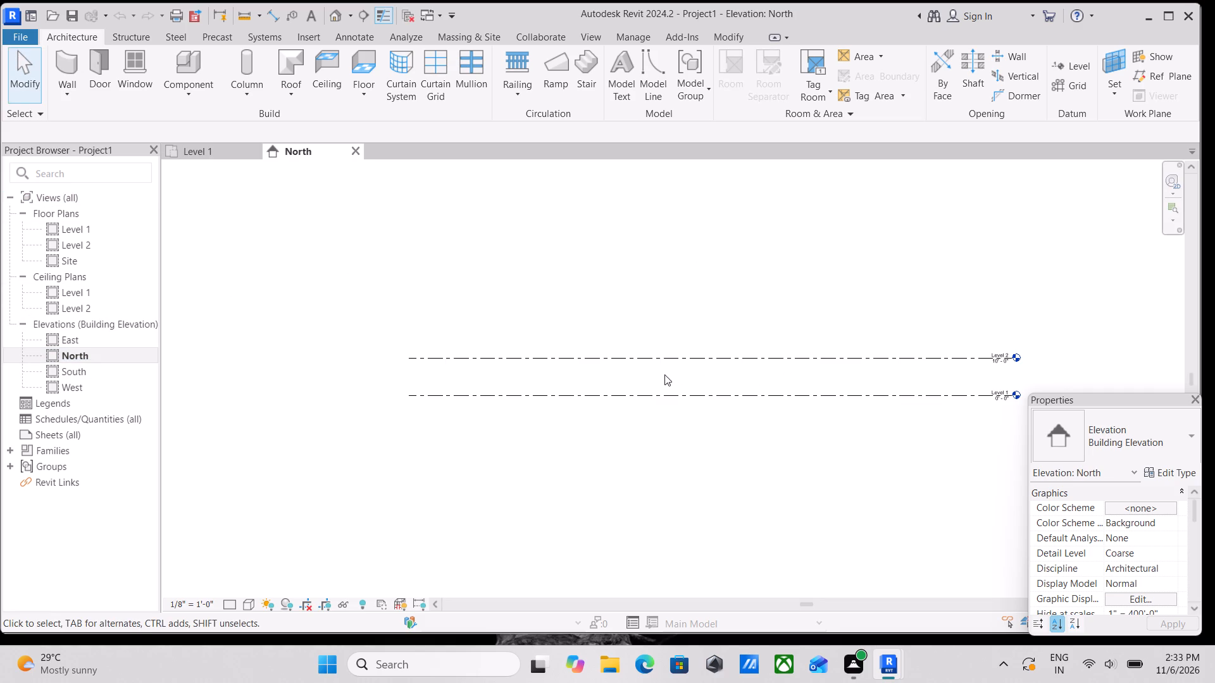
scroll(666, 374, "up", 4)
middle_click_drag(765, 367, 551, 338)
scroll(765, 367, "up", 1)
scroll(537, 334, "down", 3)
middle_click_drag(654, 344, 628, 357)
scroll(627, 357, "up", 1)
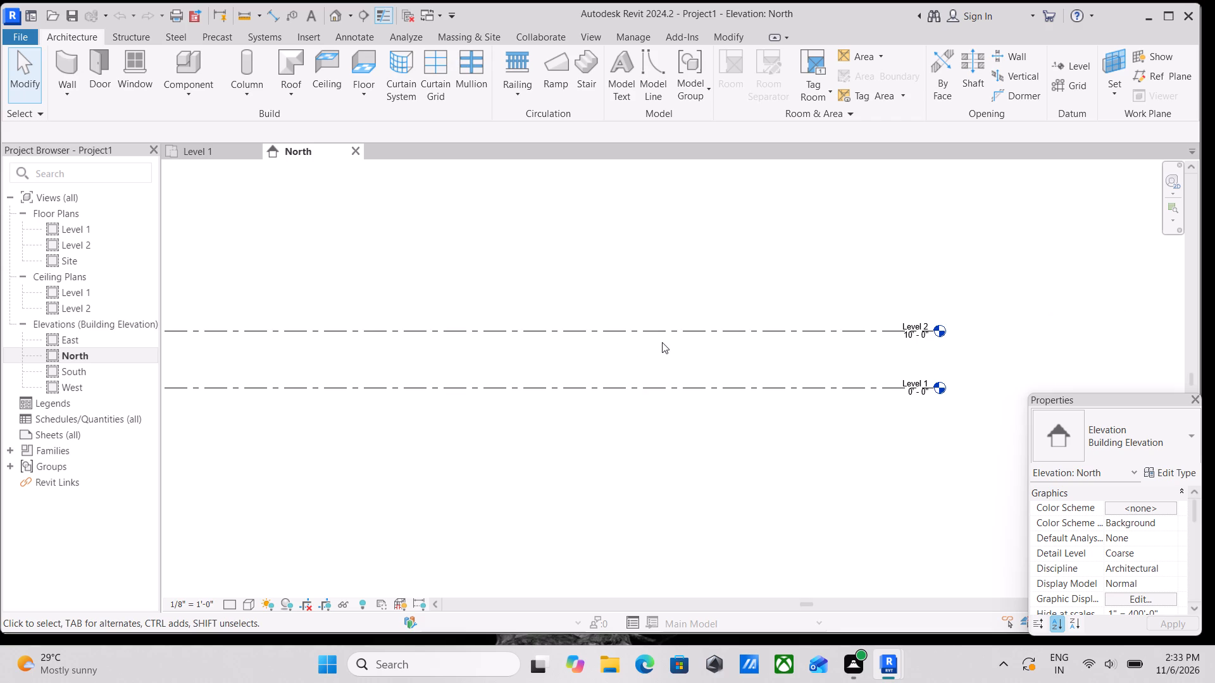
Add a level 1' 0" above Level 1 by picking the Level 1 line, with plan view creation enabled.
key("l")
key("l")
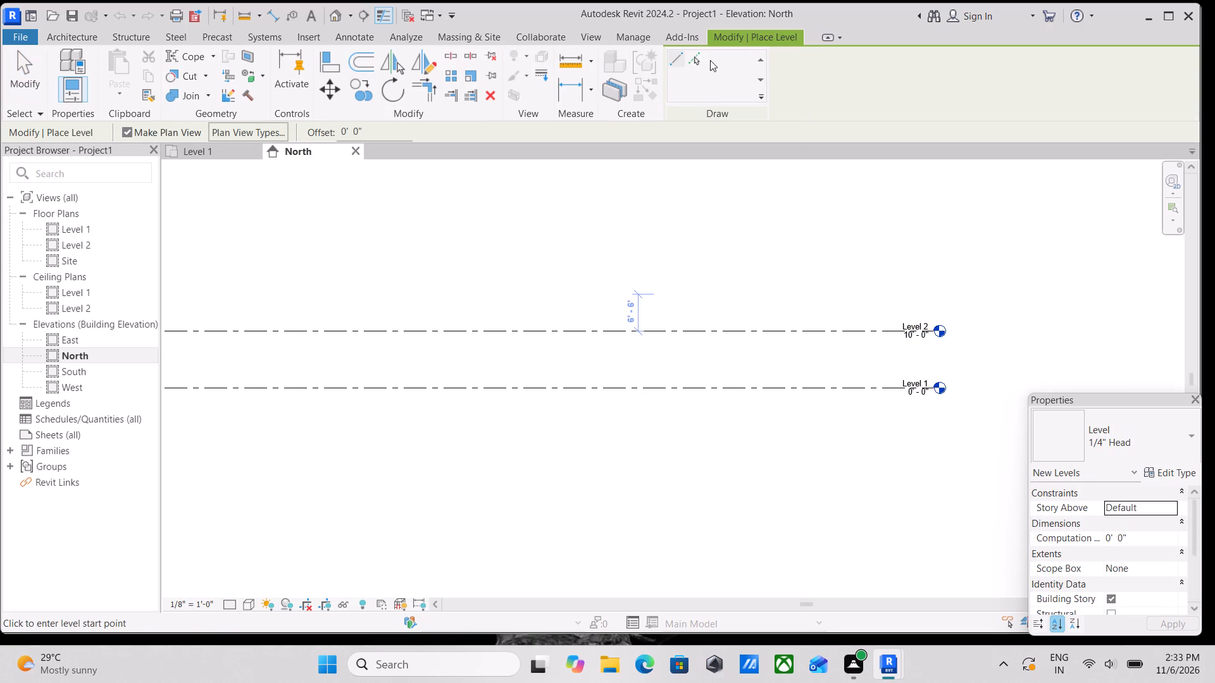
left_click(689, 54)
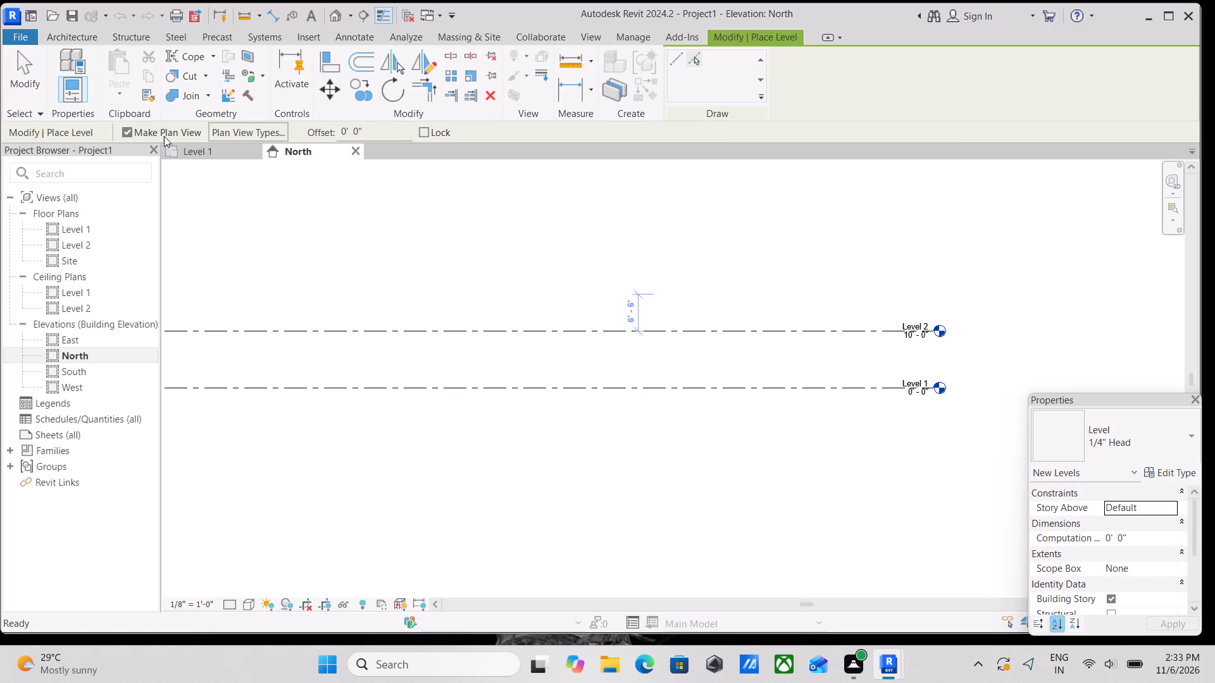
left_click_drag(377, 131, 297, 130)
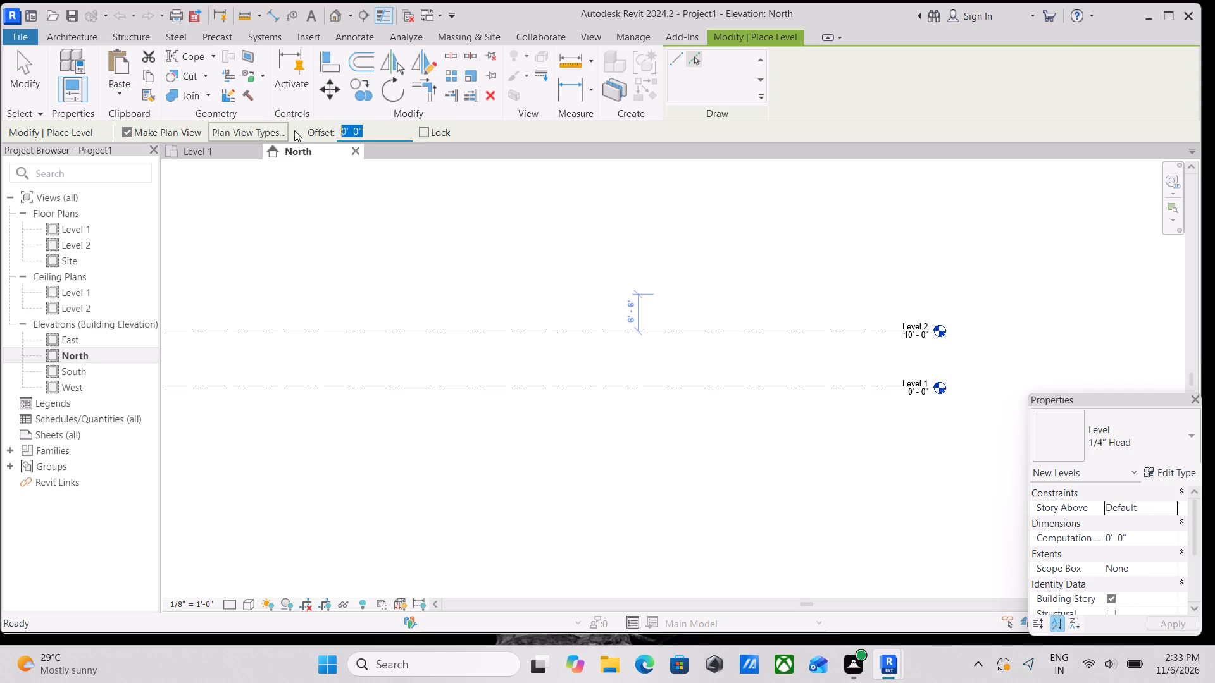
key("1")
key("apostrophe")
key("Return")
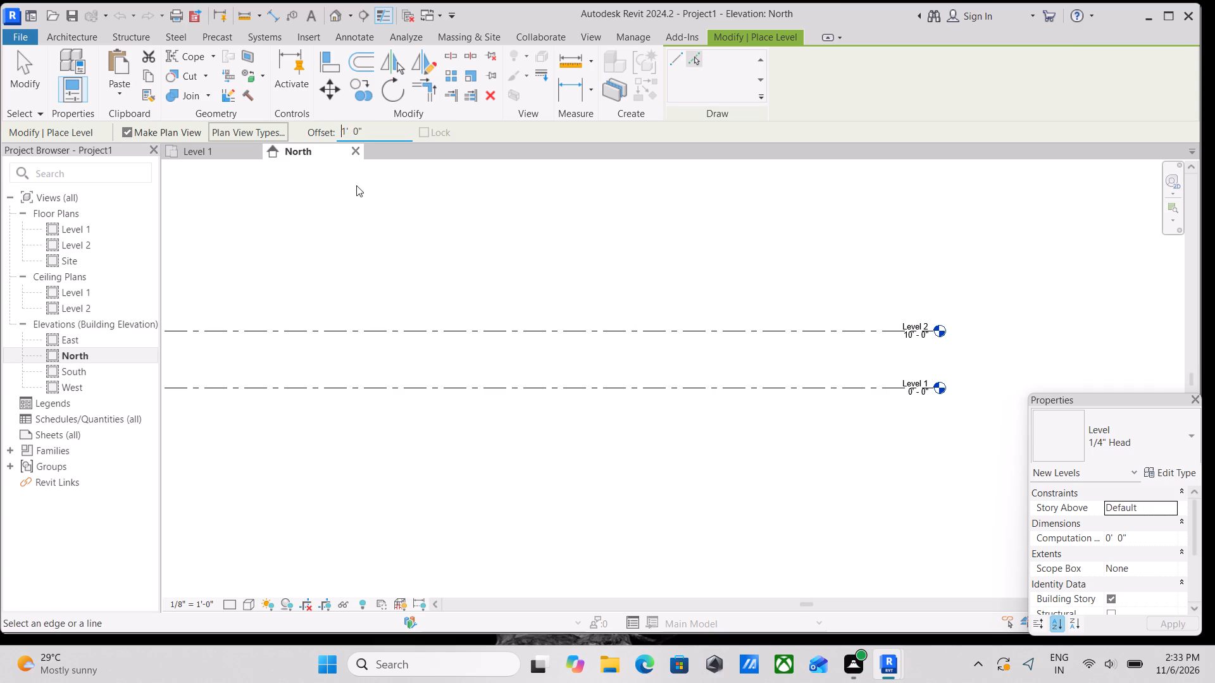
scroll(396, 380, "up", 3)
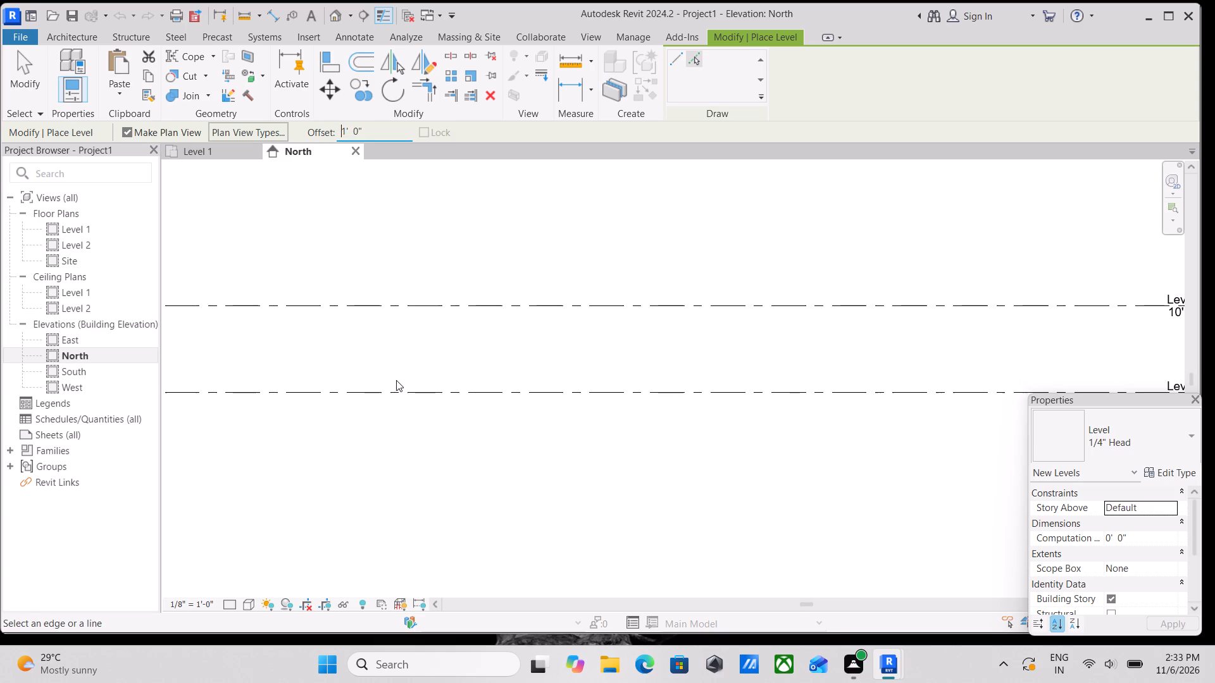
left_click(402, 387)
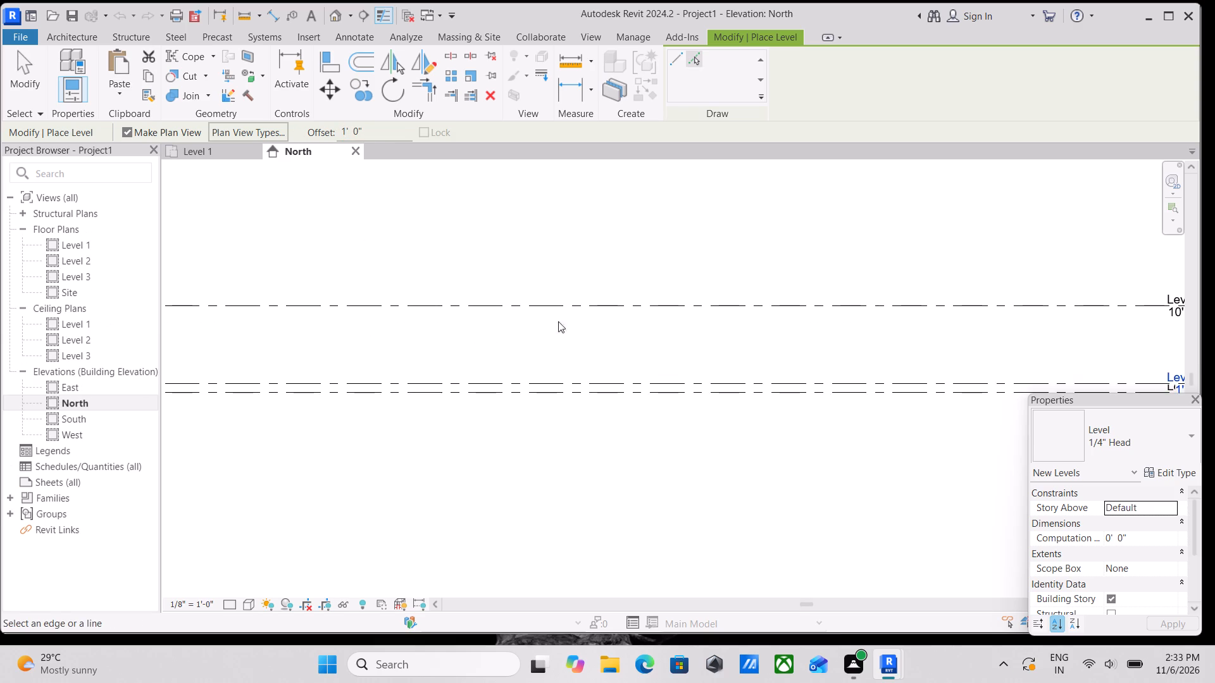
scroll(562, 319, "down", 2)
middle_click_drag(562, 319, 410, 293)
key("Escape")
scroll(844, 462, "up", 4)
key("Escape")
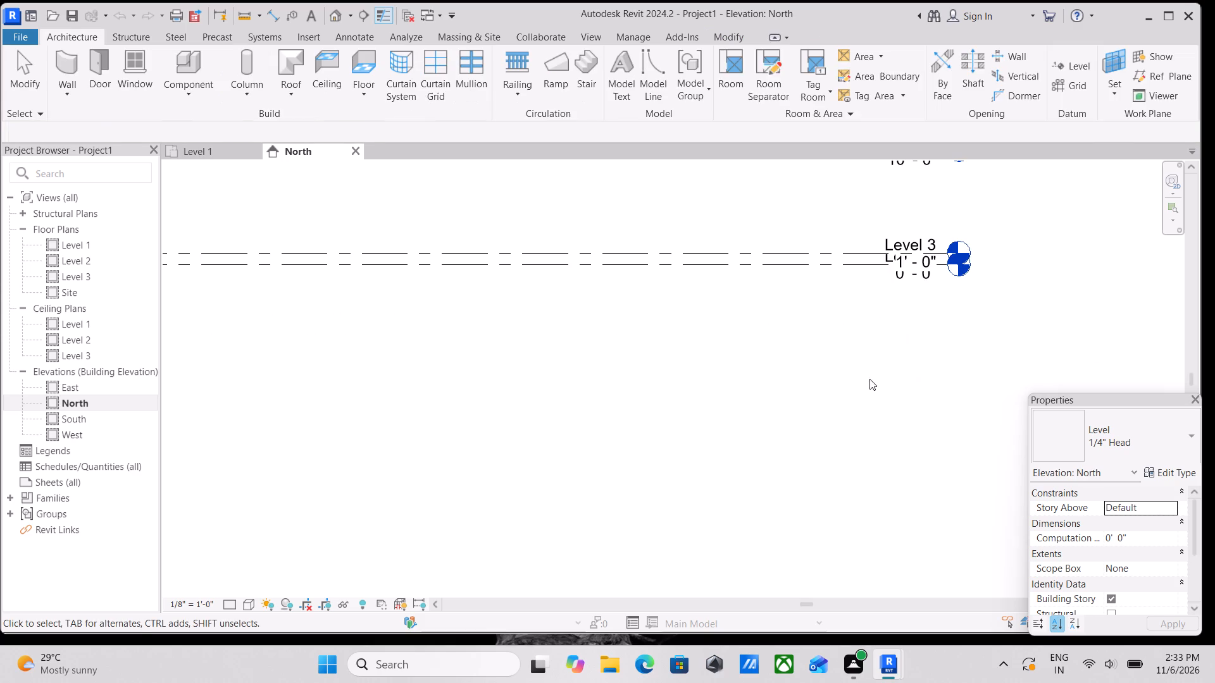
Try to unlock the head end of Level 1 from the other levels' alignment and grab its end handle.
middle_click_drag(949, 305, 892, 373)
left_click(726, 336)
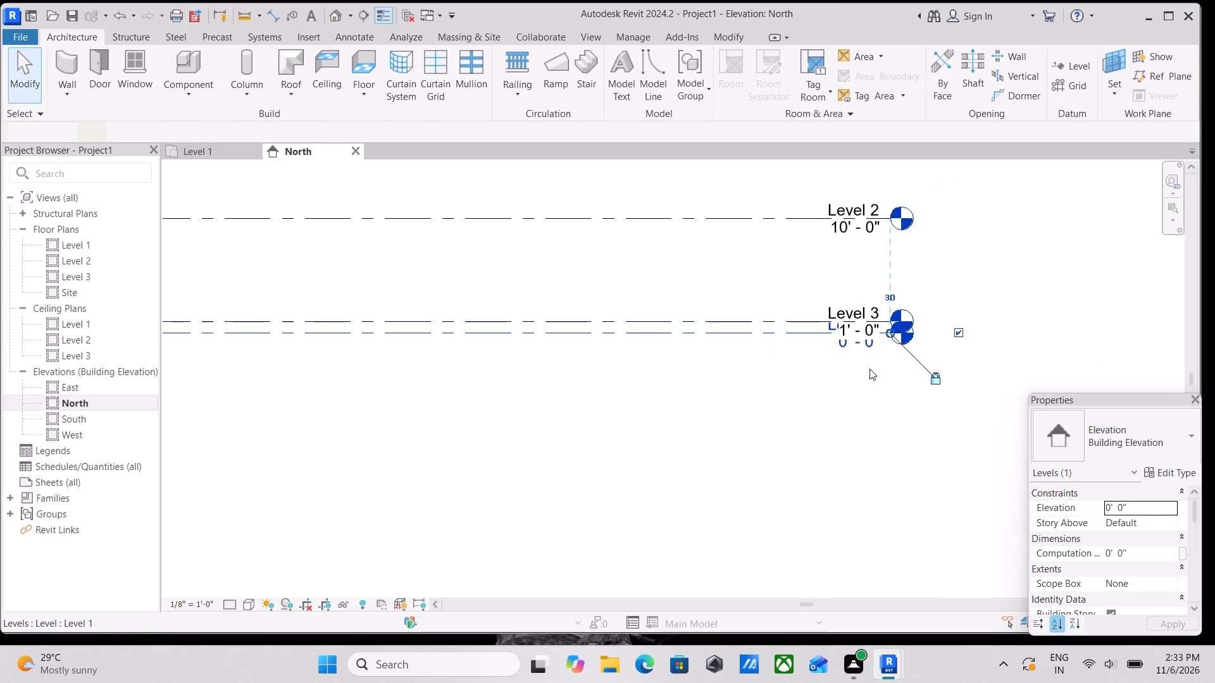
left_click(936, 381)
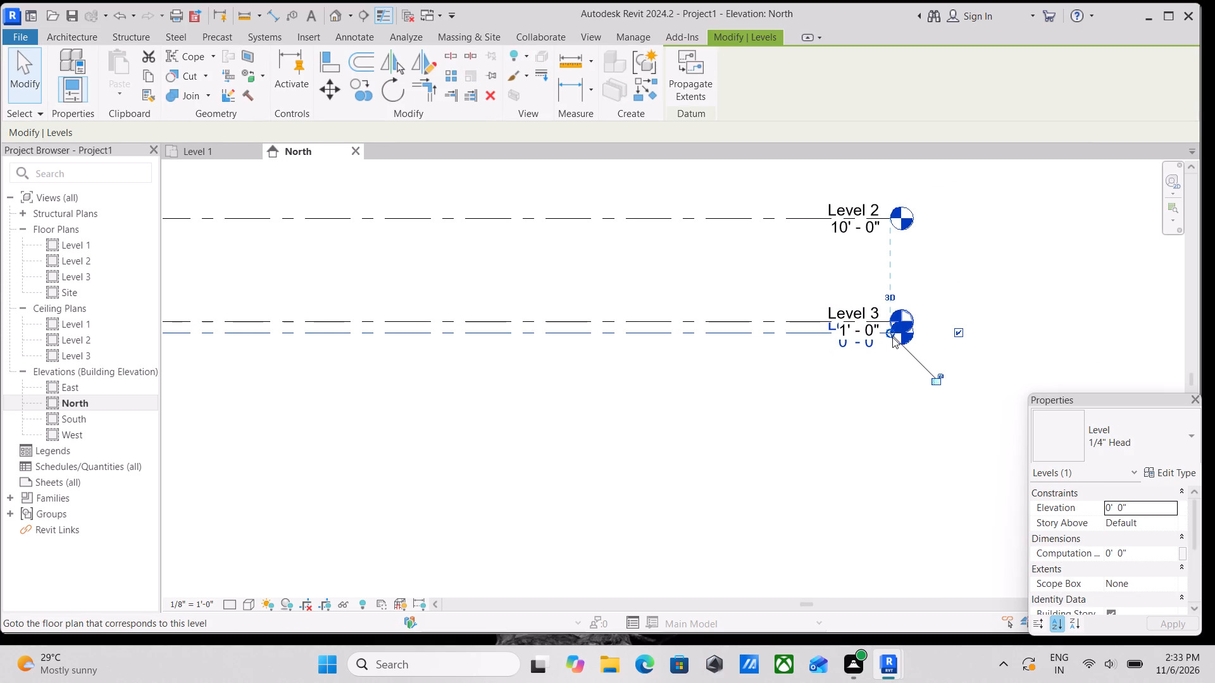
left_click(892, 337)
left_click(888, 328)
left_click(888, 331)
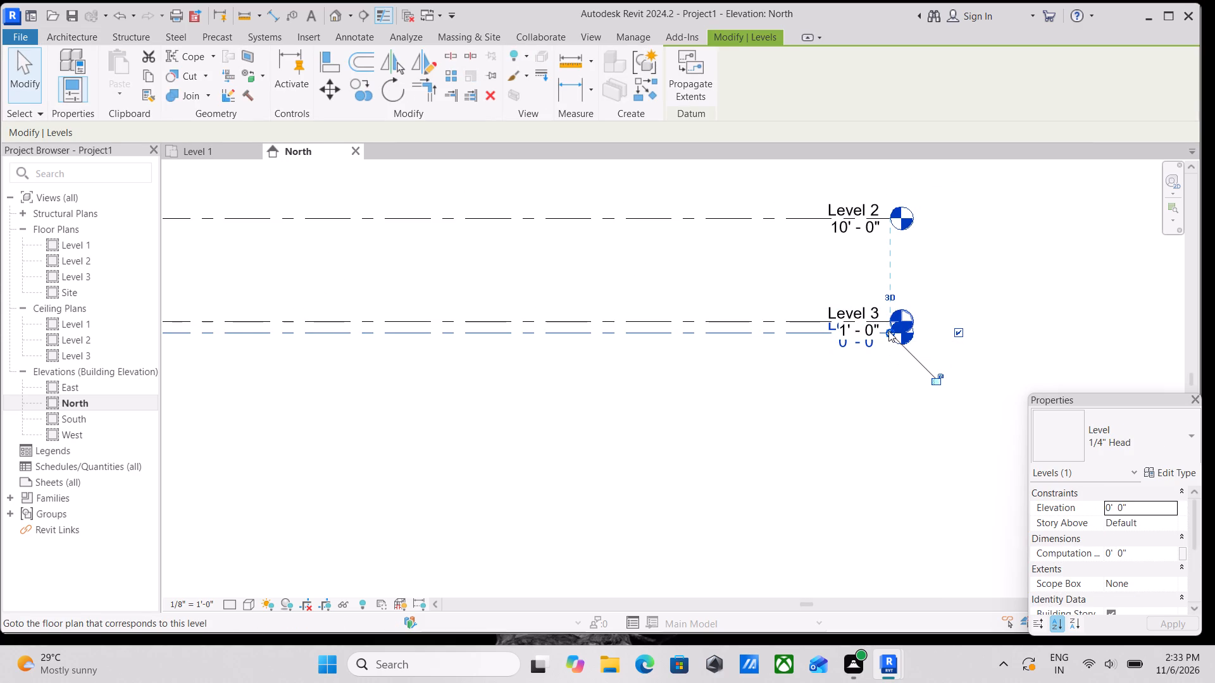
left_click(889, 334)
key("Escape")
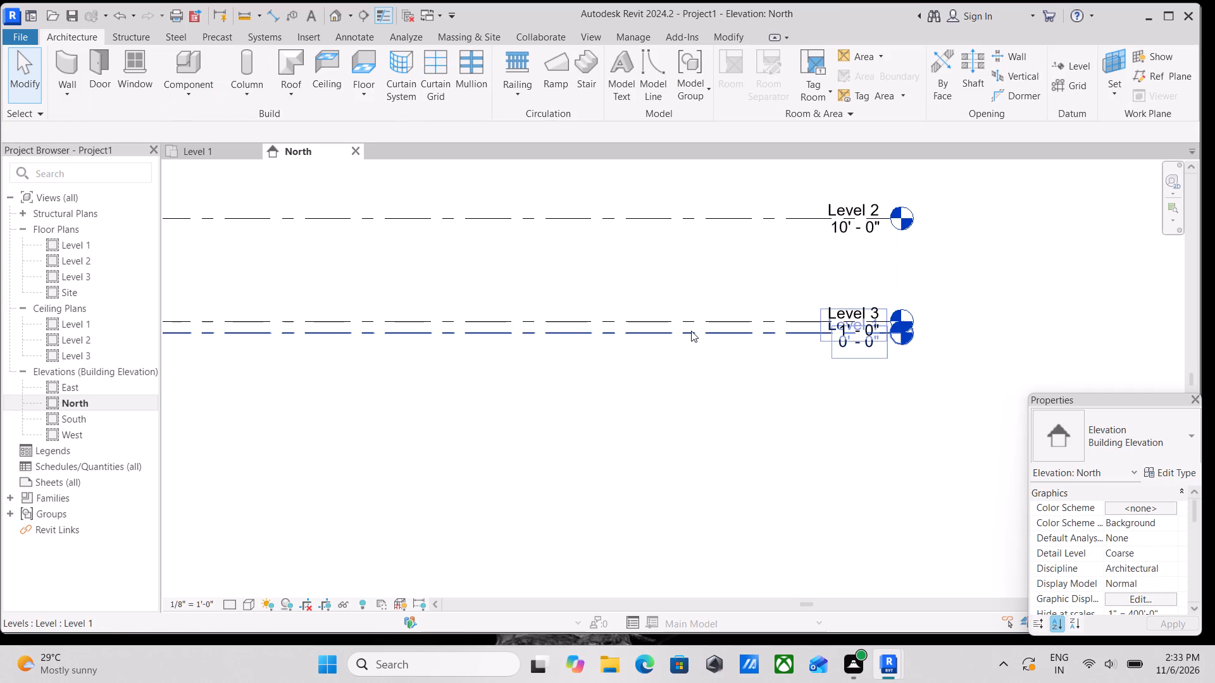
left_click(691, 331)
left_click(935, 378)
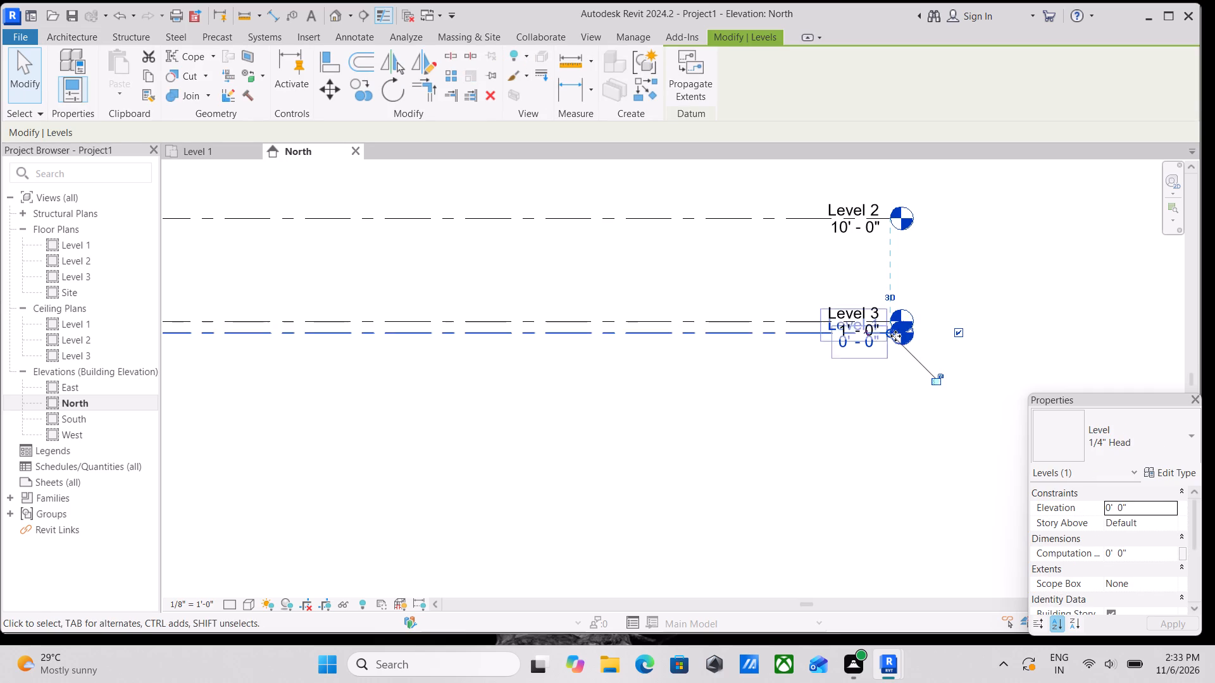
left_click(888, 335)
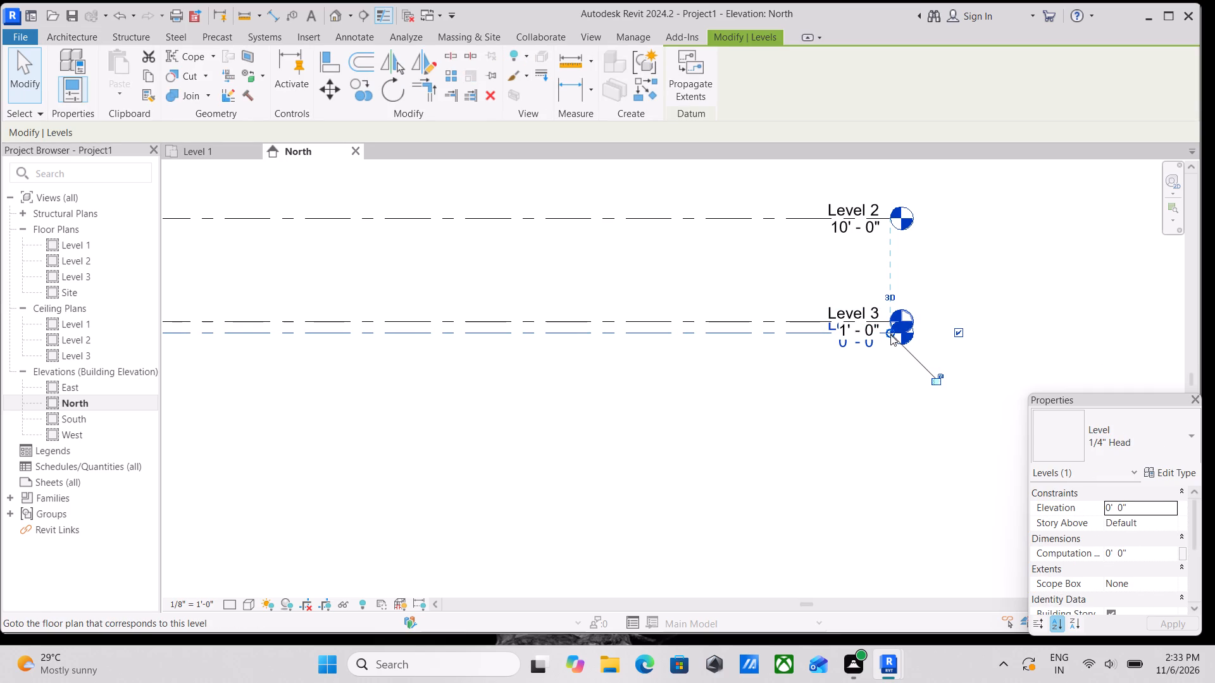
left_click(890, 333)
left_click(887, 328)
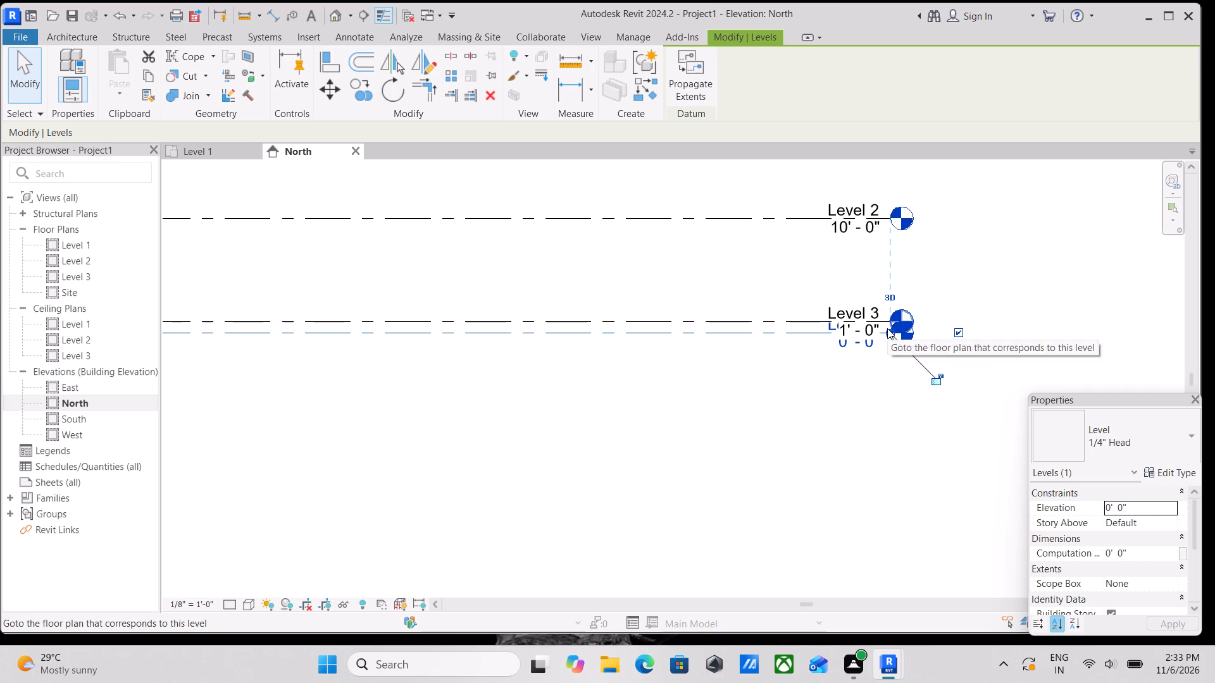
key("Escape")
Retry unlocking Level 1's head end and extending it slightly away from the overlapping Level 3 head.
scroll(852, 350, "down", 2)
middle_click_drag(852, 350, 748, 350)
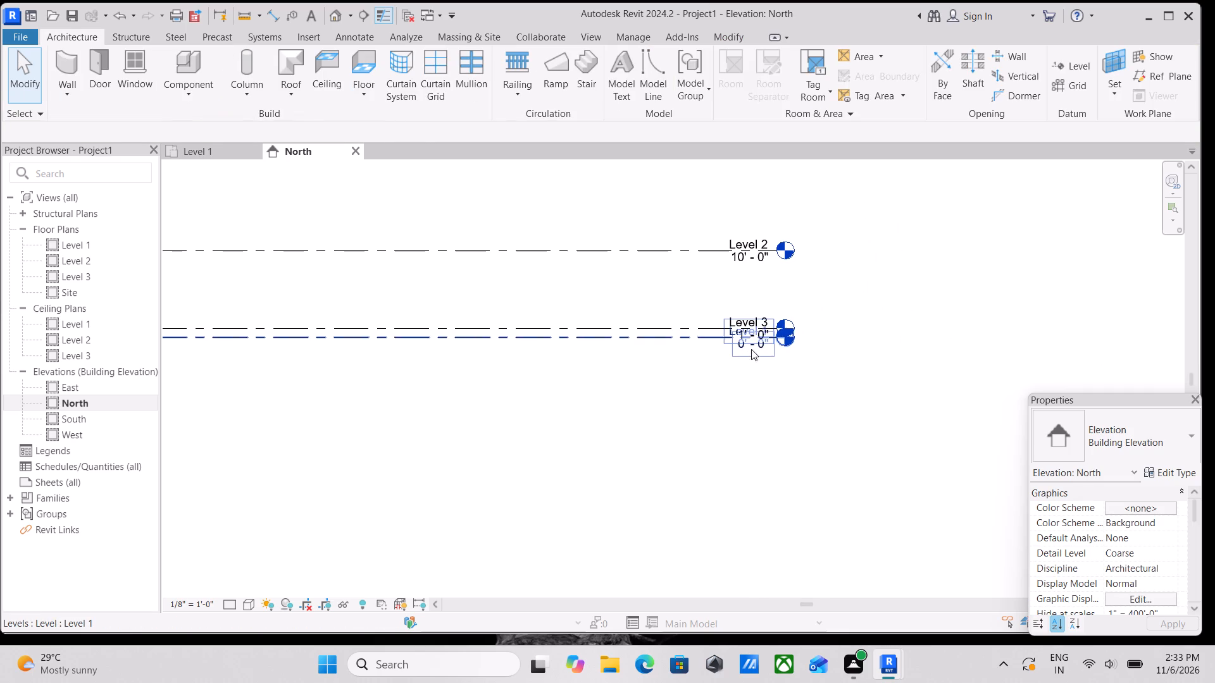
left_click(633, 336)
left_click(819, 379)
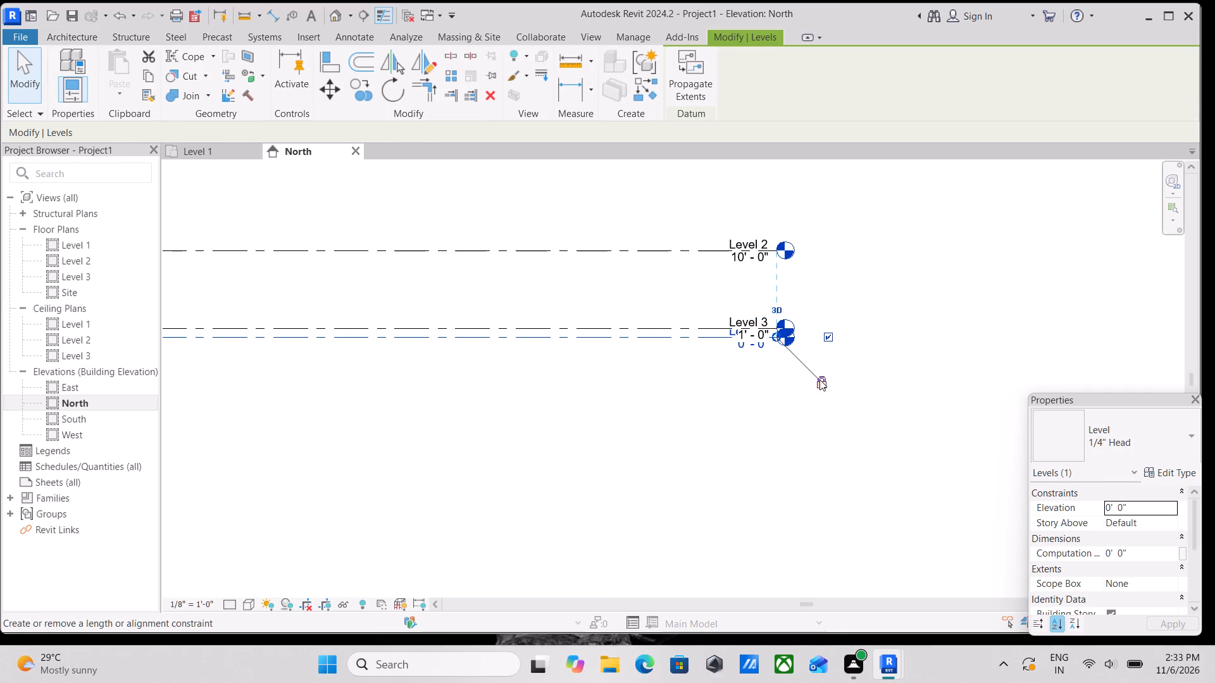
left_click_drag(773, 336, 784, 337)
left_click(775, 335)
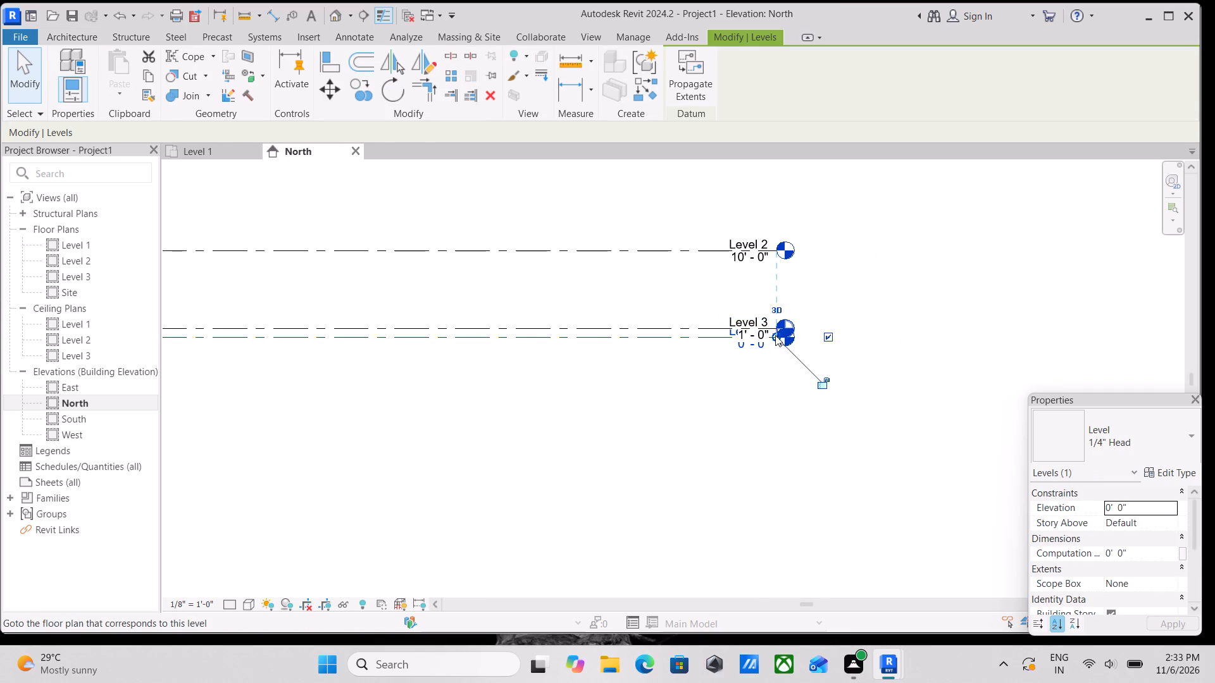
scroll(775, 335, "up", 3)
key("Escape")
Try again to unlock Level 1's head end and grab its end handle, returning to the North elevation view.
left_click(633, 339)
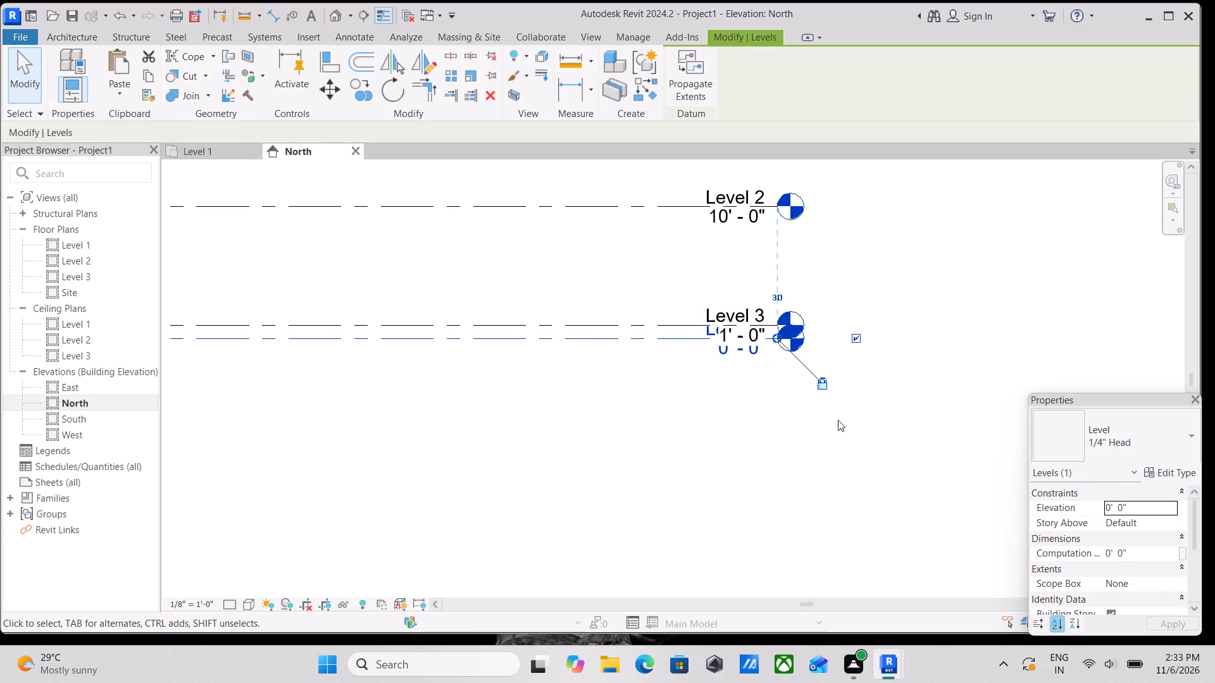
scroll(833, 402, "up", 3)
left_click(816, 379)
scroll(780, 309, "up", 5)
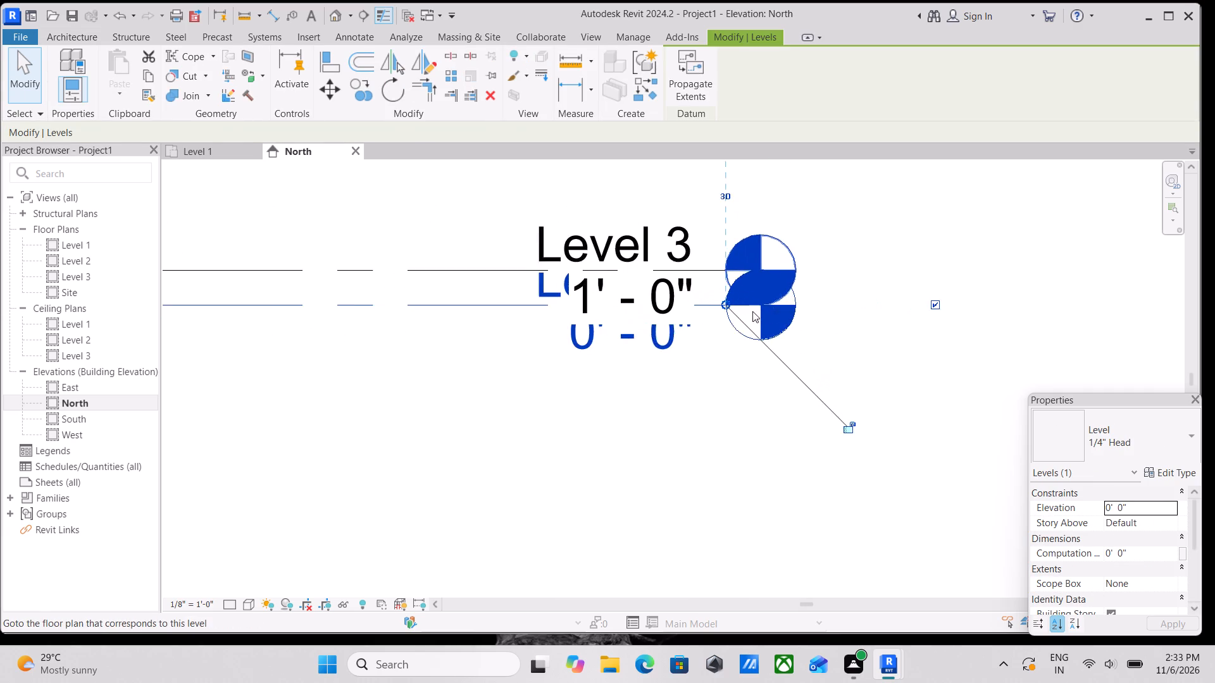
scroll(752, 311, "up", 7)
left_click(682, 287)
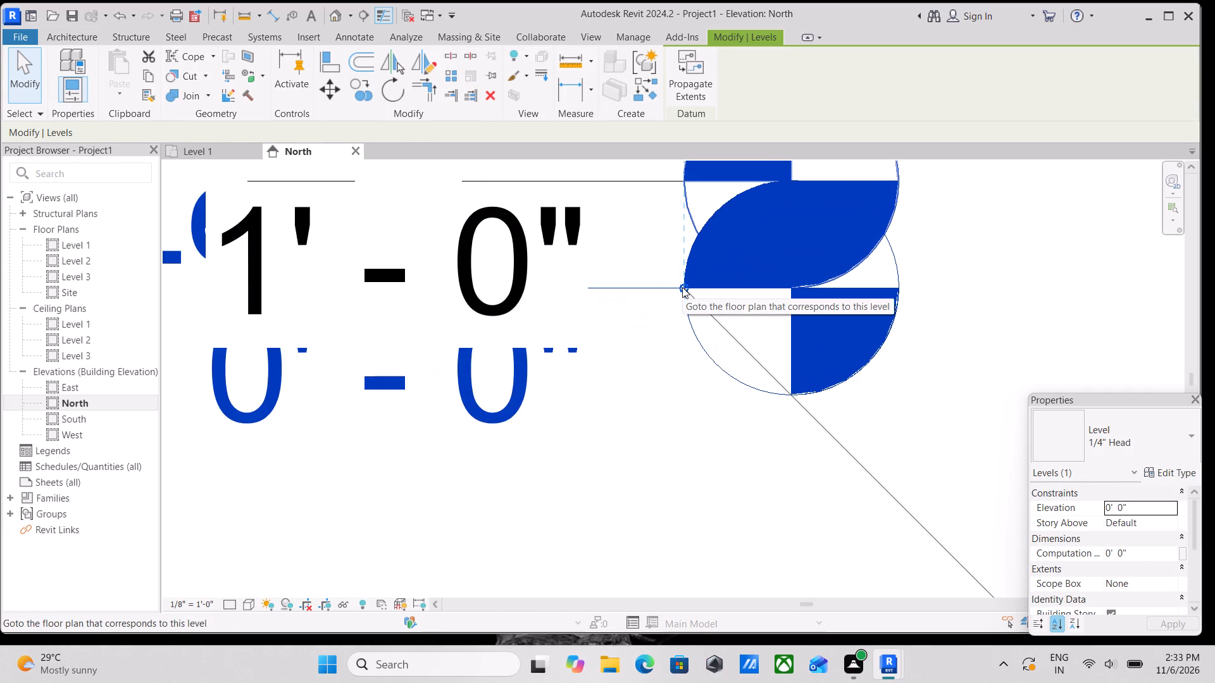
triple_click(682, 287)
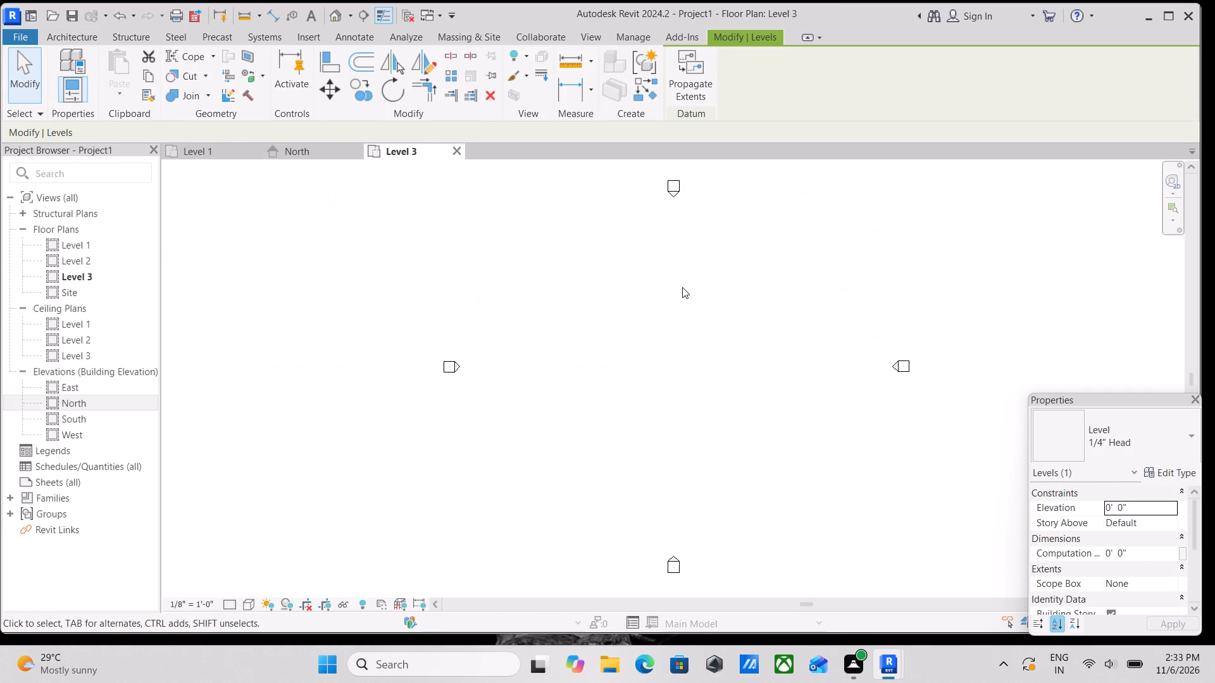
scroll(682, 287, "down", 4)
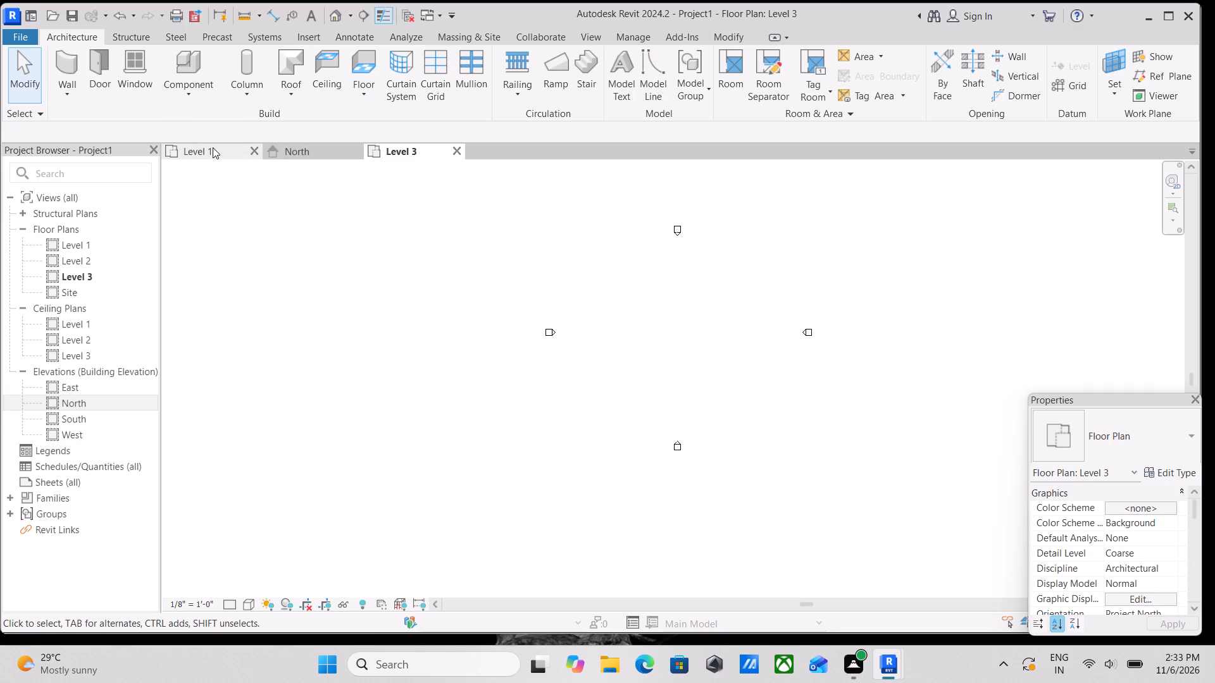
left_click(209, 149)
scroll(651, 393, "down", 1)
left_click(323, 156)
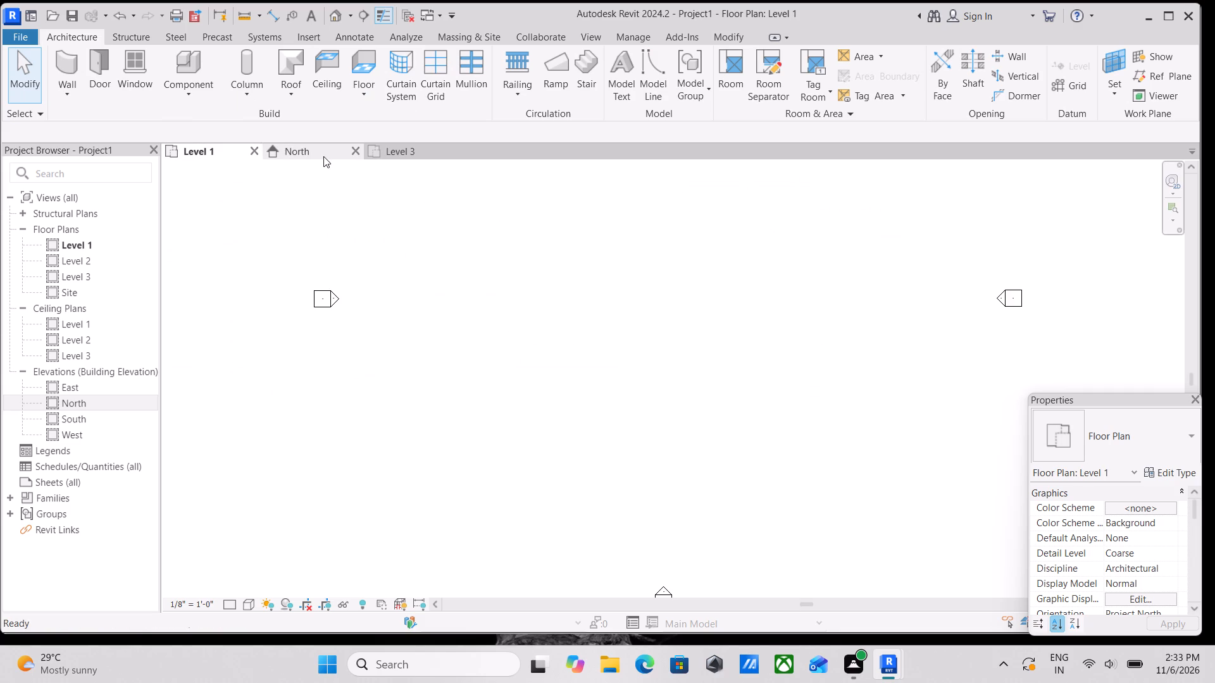
Unlock Level 3's head end from the other levels' alignment and extend its line past the Level 1 head.
scroll(500, 338, "down", 6)
middle_click_drag(600, 347, 815, 371)
scroll(655, 338, "down", 2)
middle_click_drag(659, 340, 833, 372)
left_click(592, 341)
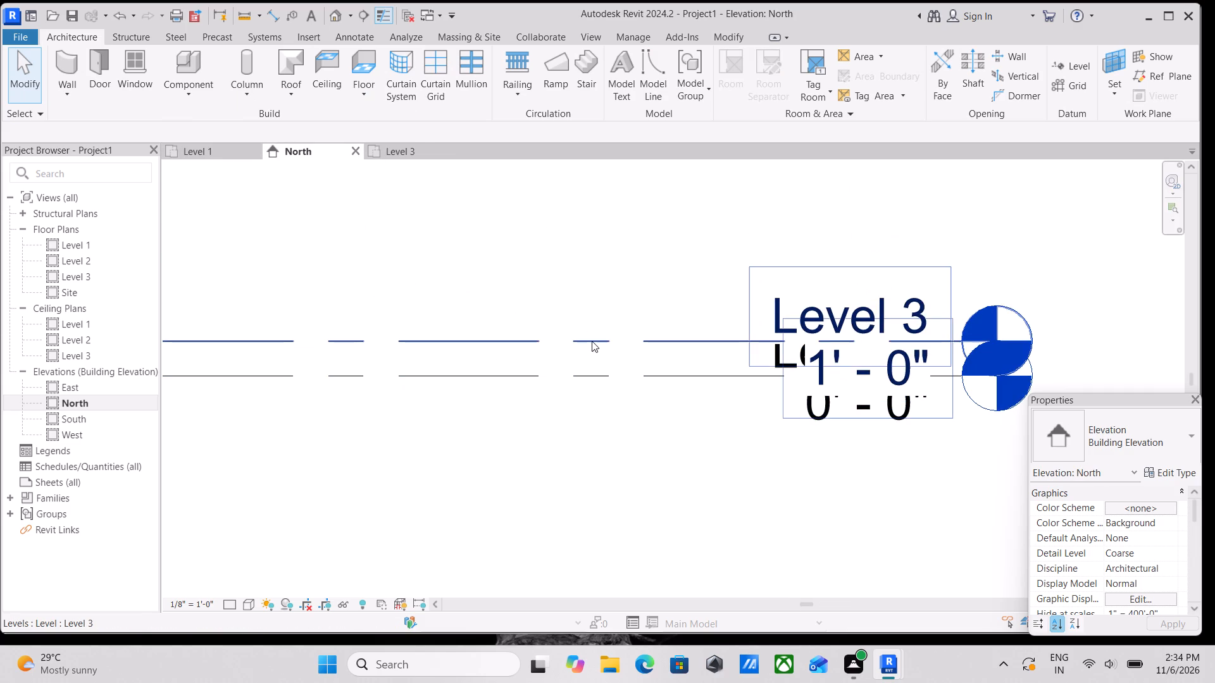
scroll(628, 317, "down", 1)
middle_click_drag(628, 317, 517, 274)
scroll(864, 368, "up", 3)
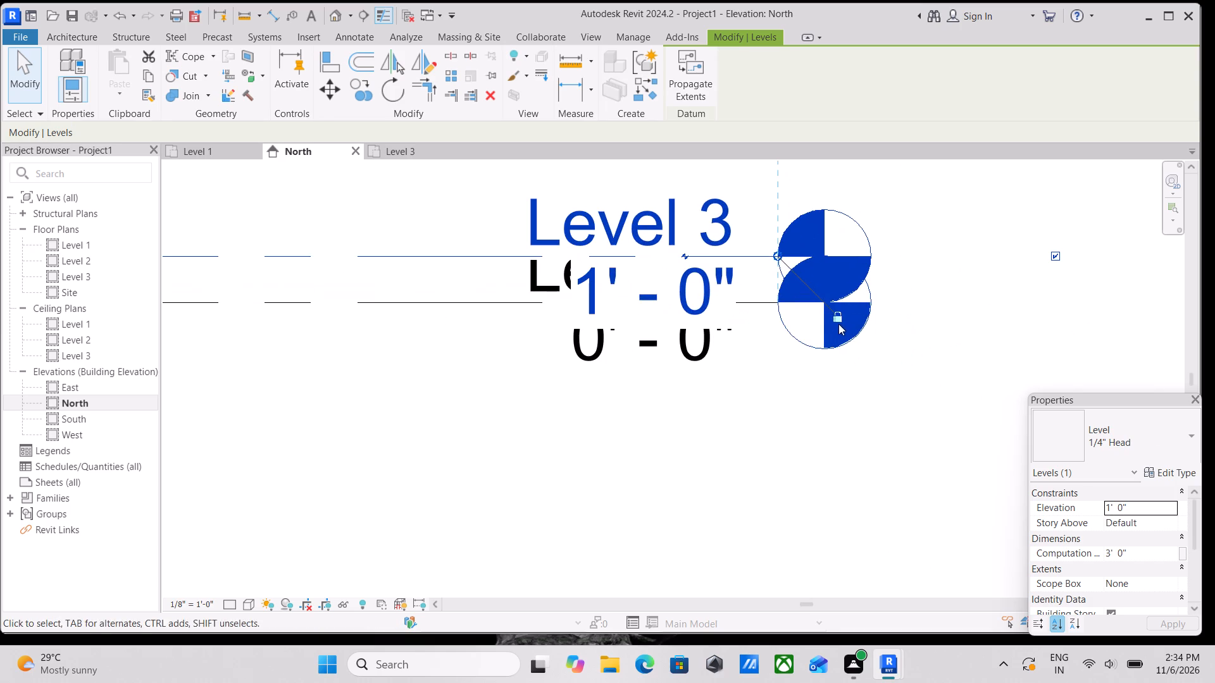
left_click(837, 321)
left_click_drag(776, 254, 1072, 267)
middle_click_drag(1072, 267, 983, 269)
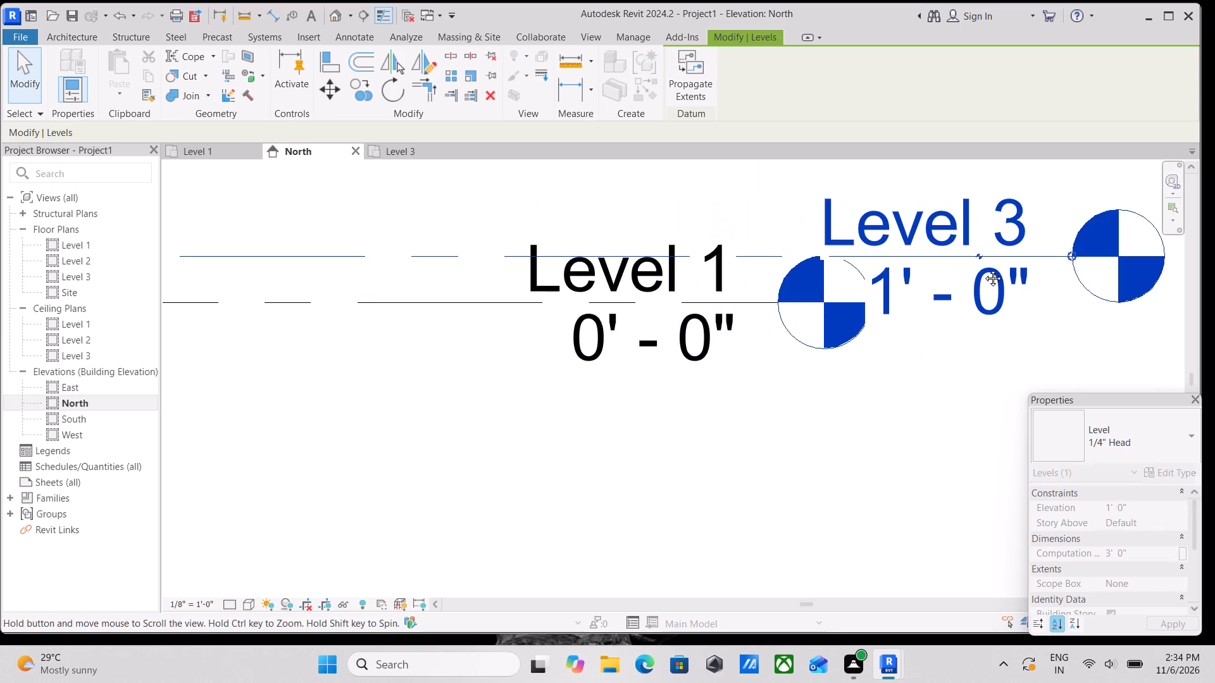
middle_click_drag(983, 269, 802, 278)
Extend Level 3's head end farther out so its label sits well clear of the Level 1 head.
left_click_drag(800, 263, 964, 269)
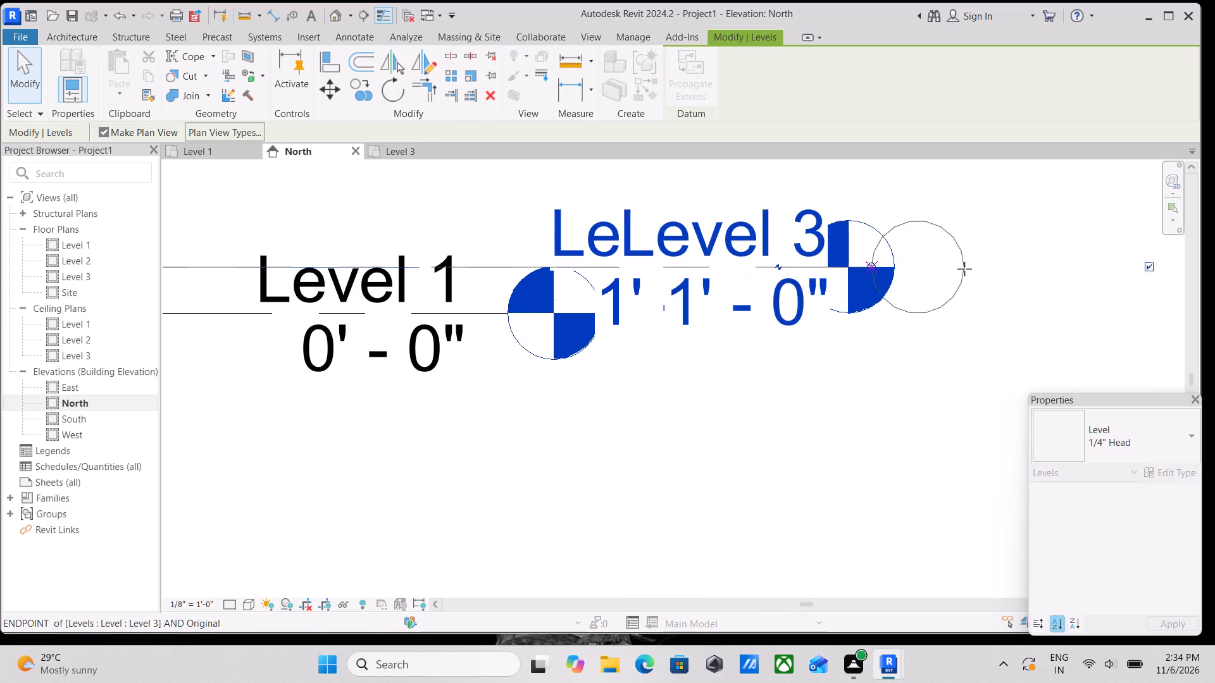
left_click_drag(964, 269, 937, 264)
left_click(1049, 274)
middle_click_drag(1052, 274, 889, 294)
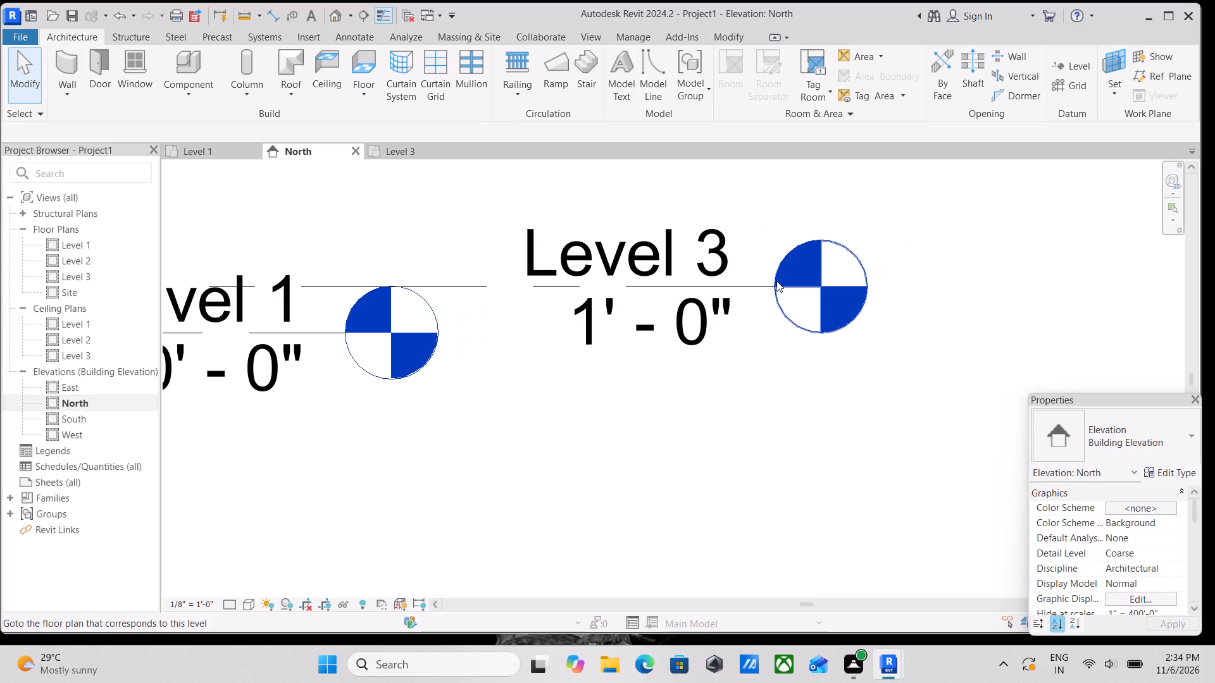
key("Escape")
left_click(480, 286)
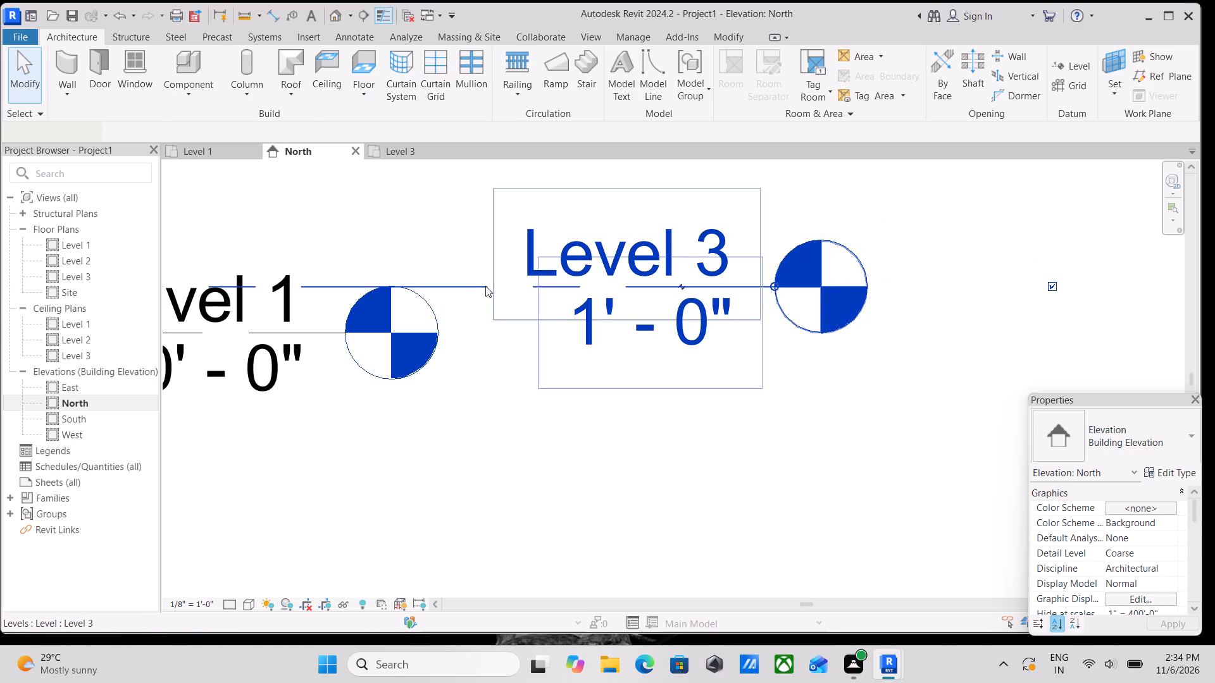
left_click_drag(772, 284, 934, 288)
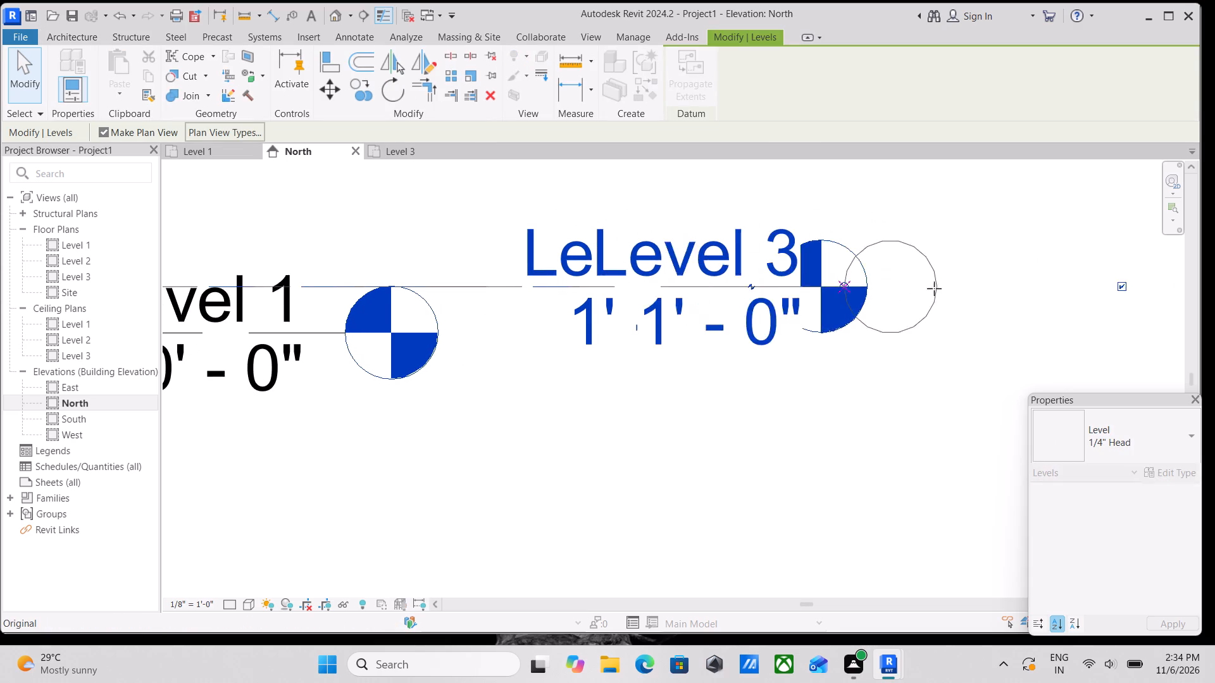
left_click_drag(934, 288, 1130, 286)
scroll(999, 279, "down", 2)
middle_click_drag(999, 279, 804, 284)
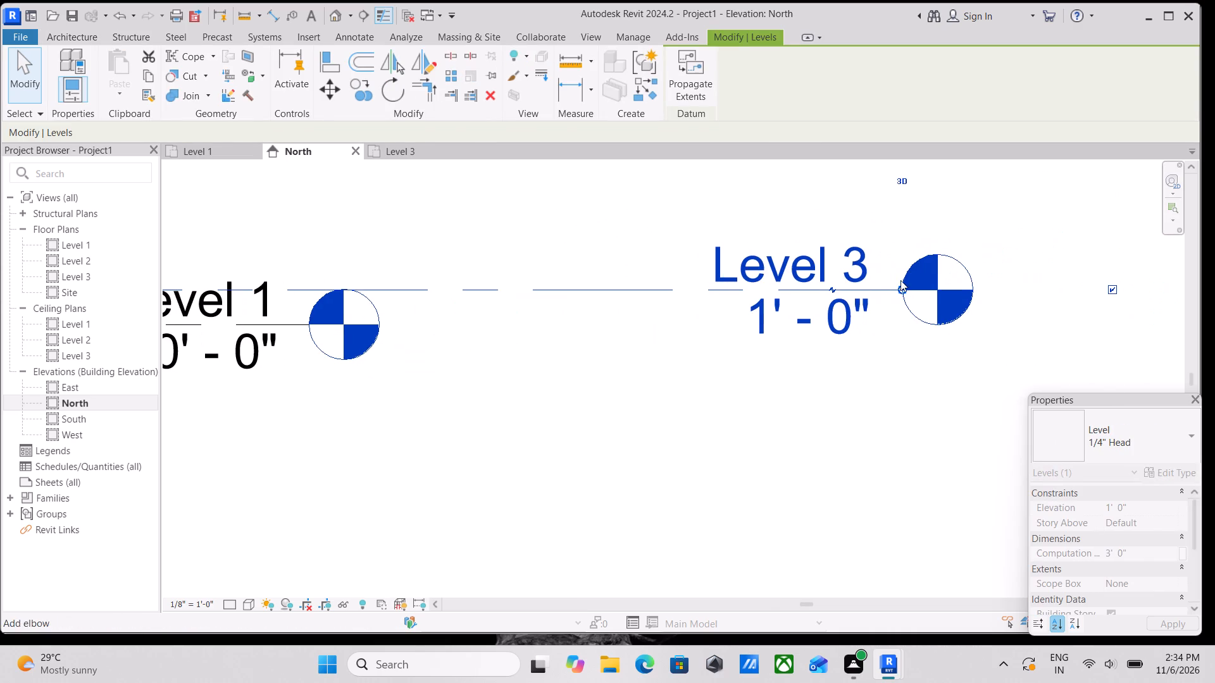
left_click_drag(905, 286, 1075, 285)
key("Escape")
scroll(1009, 276, "down", 3)
scroll(1006, 267, "up", 2)
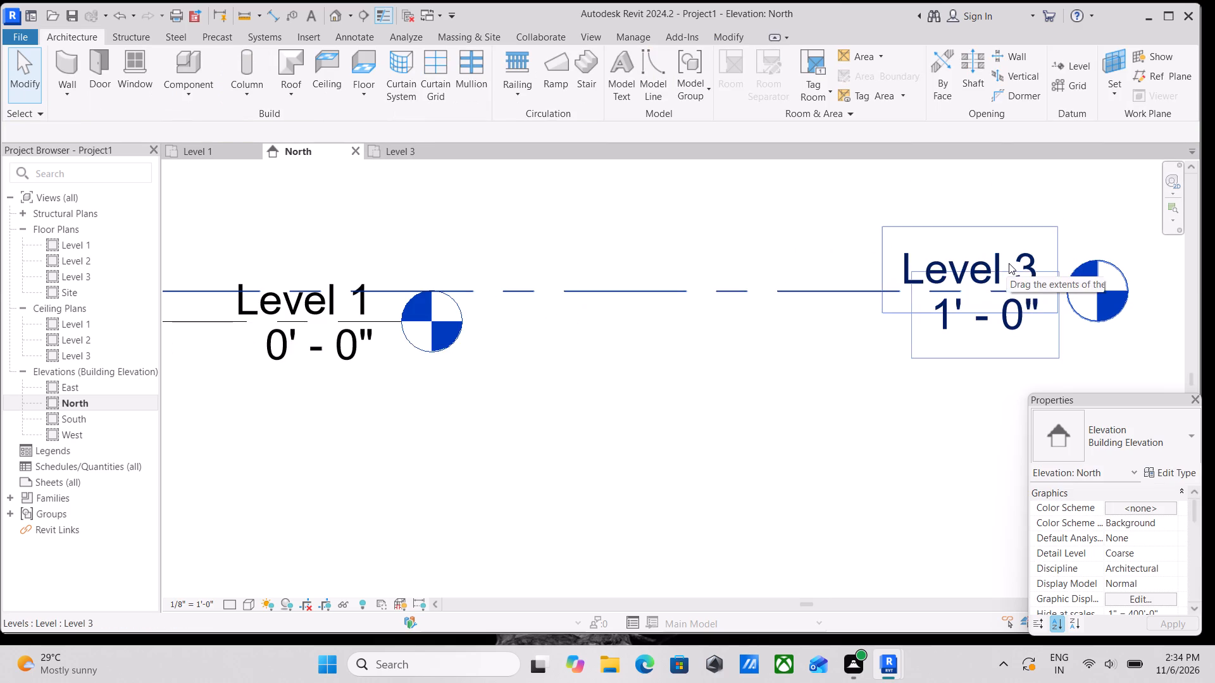
Rename Level 3 as GROUND FLOOR and rename its corresponding views too.
scroll(1009, 263, "down", 2)
double_click(998, 254)
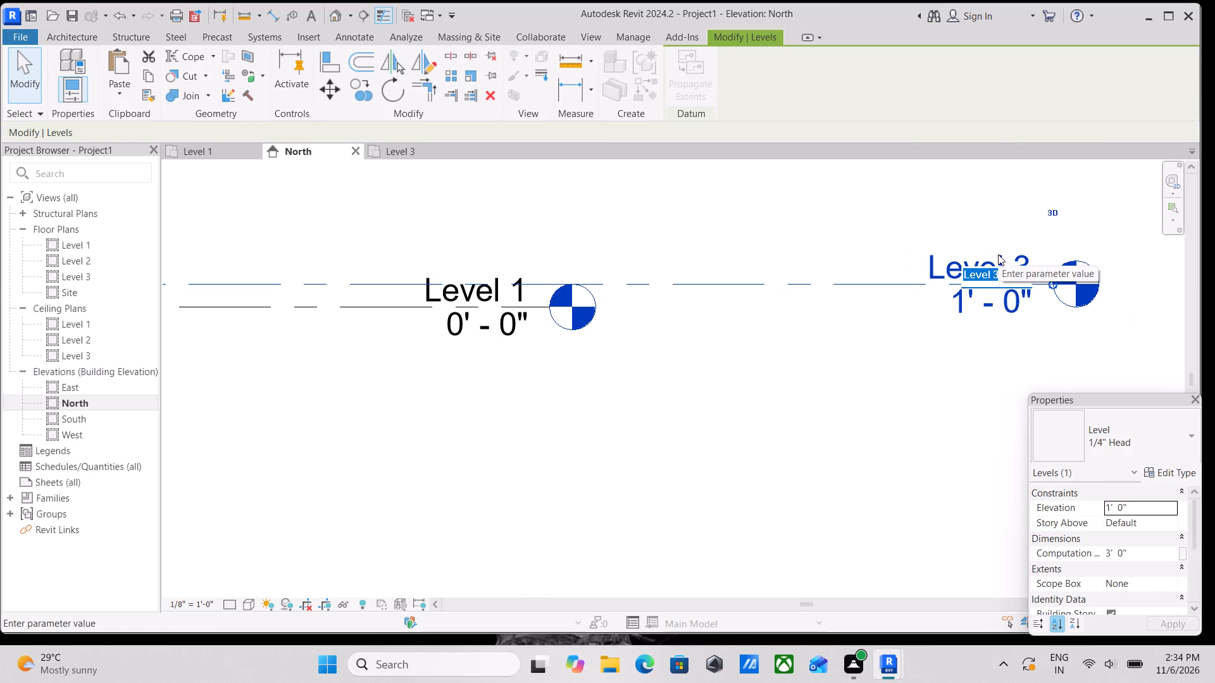
type("gro")
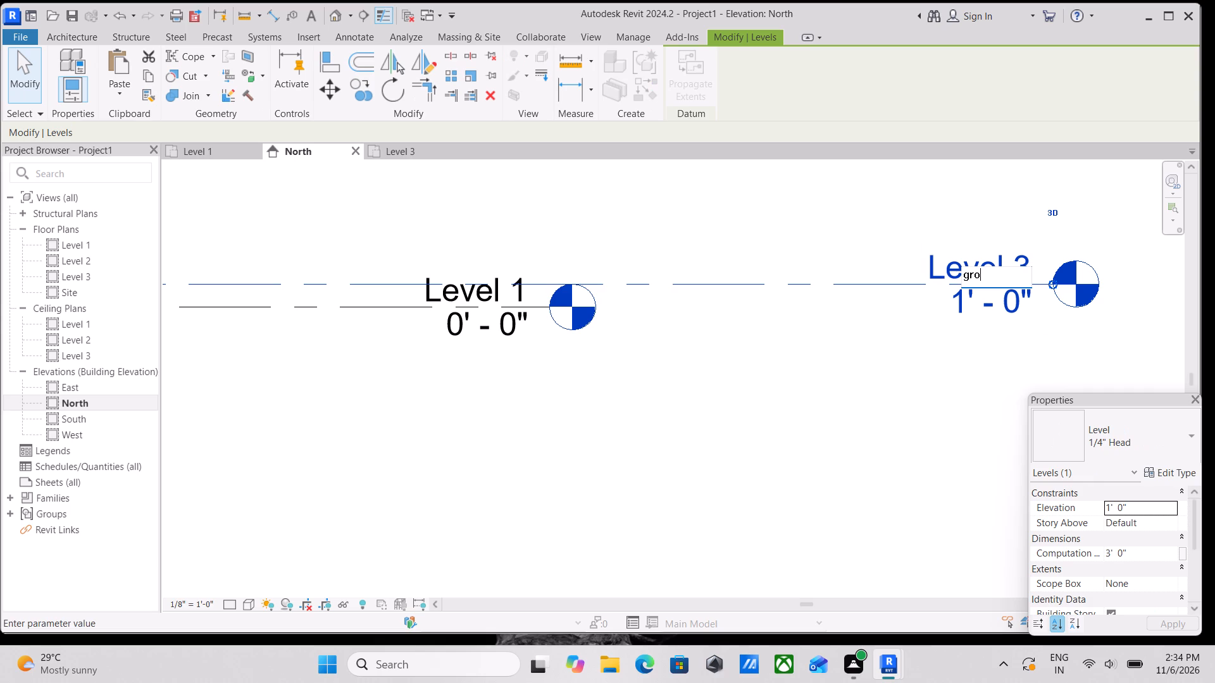
key("BackSpace")
key("BackSpace")
key("BackSpace")
type("GROU")
key("n")
type("D")
key("space")
type("FLOOR")
key("Return")
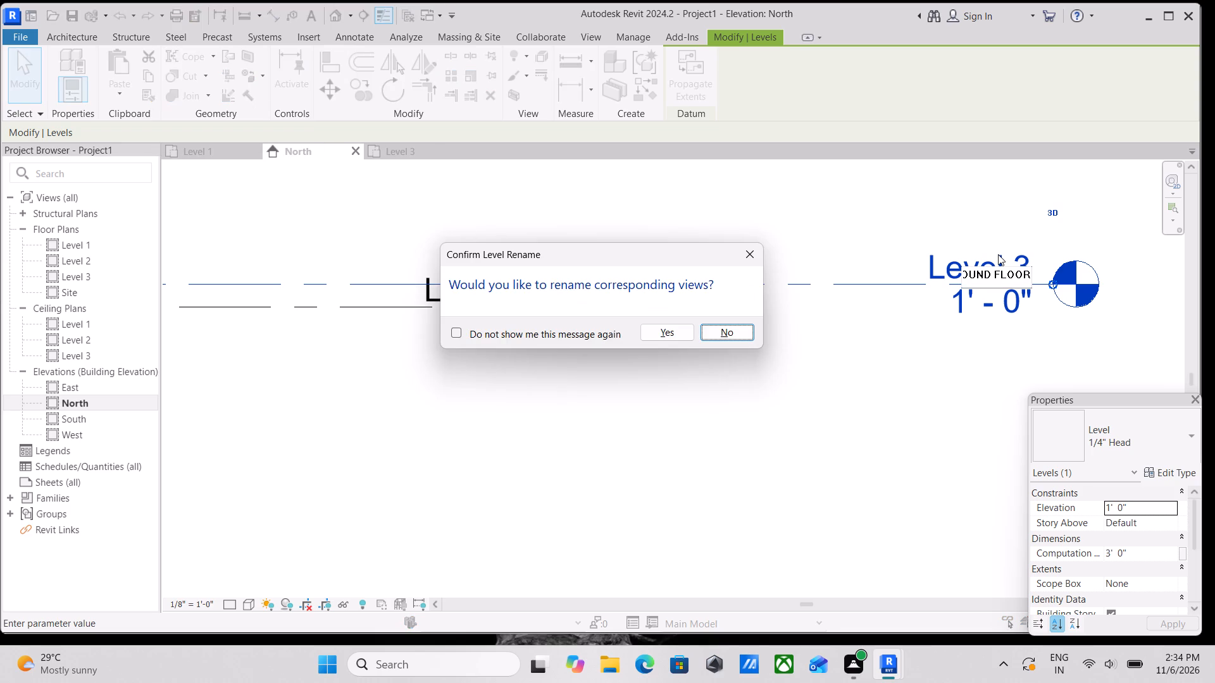
left_click(674, 335)
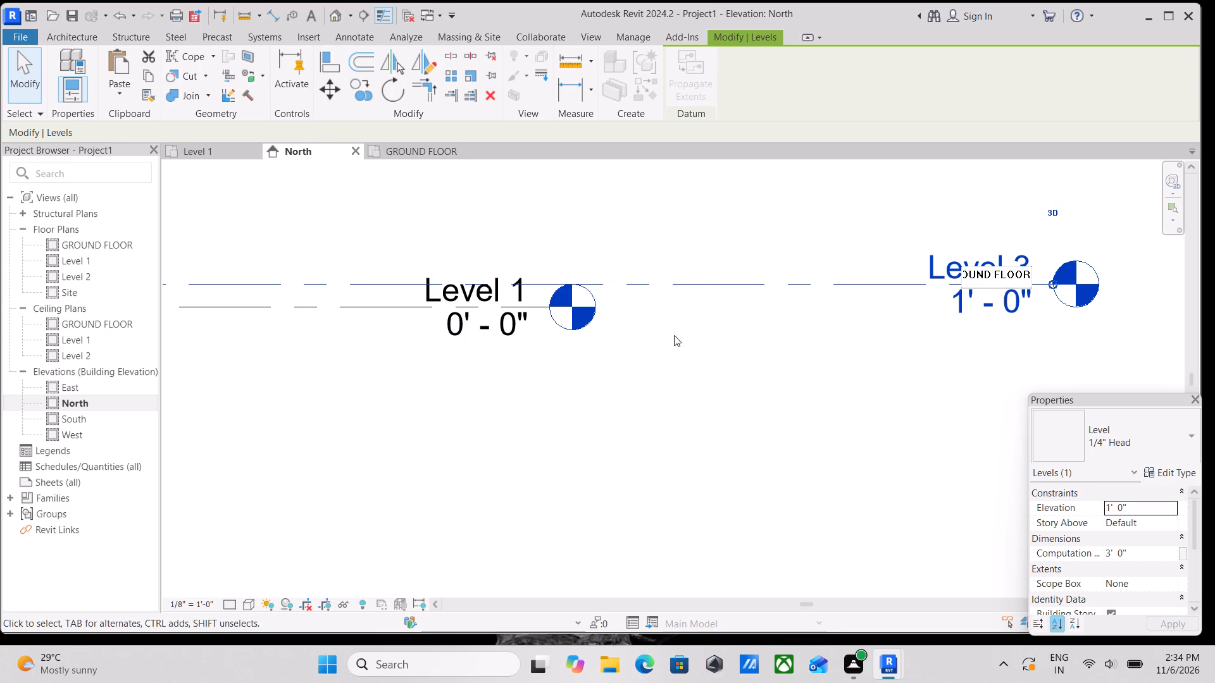
Rename Level 1 as GROUND LEVEL and rename its corresponding views too.
scroll(473, 291, "up", 3)
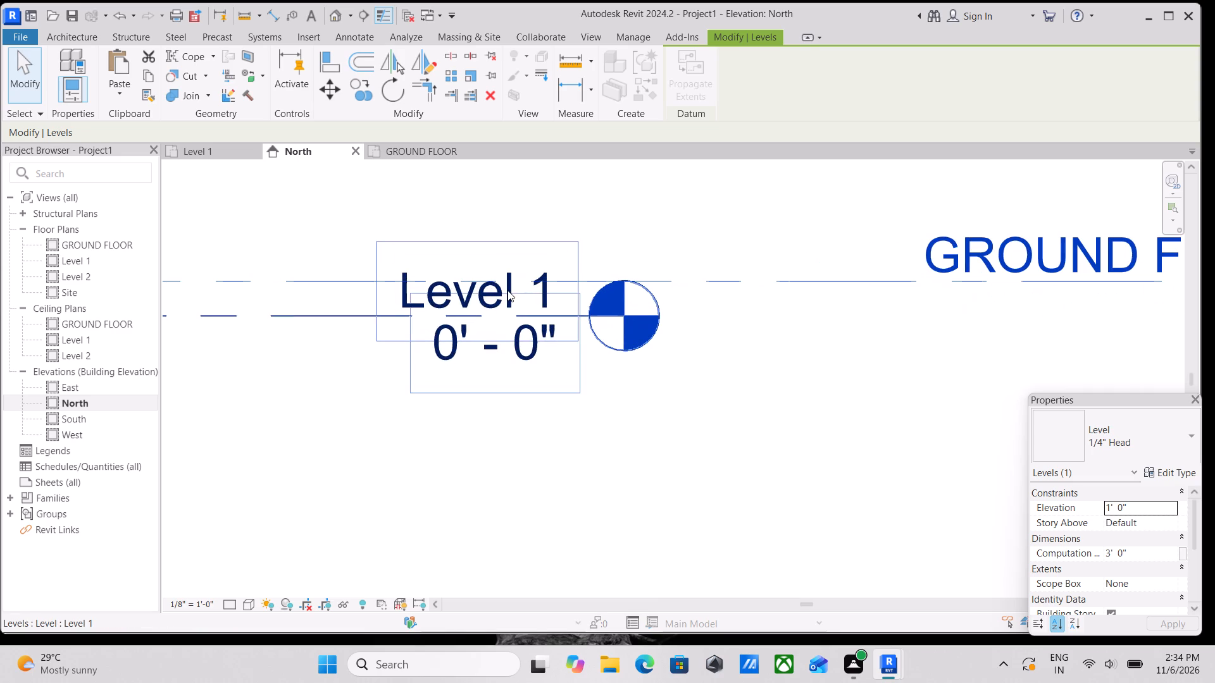
double_click(508, 290)
type("GROU")
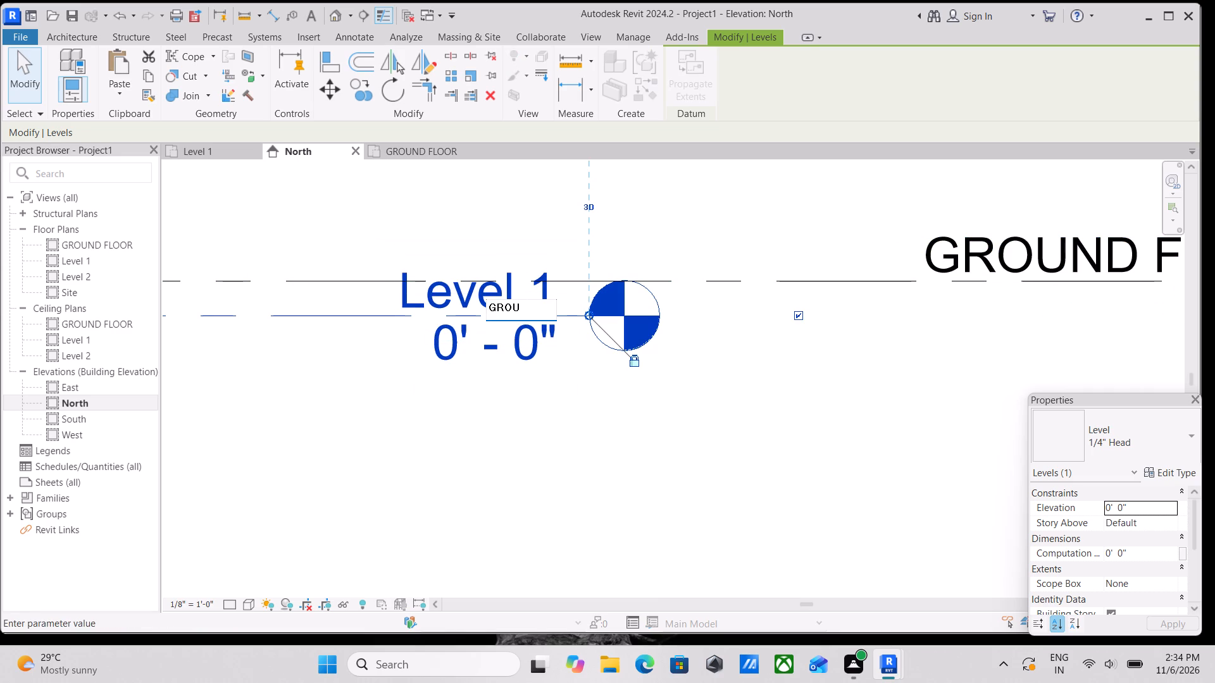
type("ND")
key("space")
type("LE")
type("VEL")
scroll(673, 222, "down", 1)
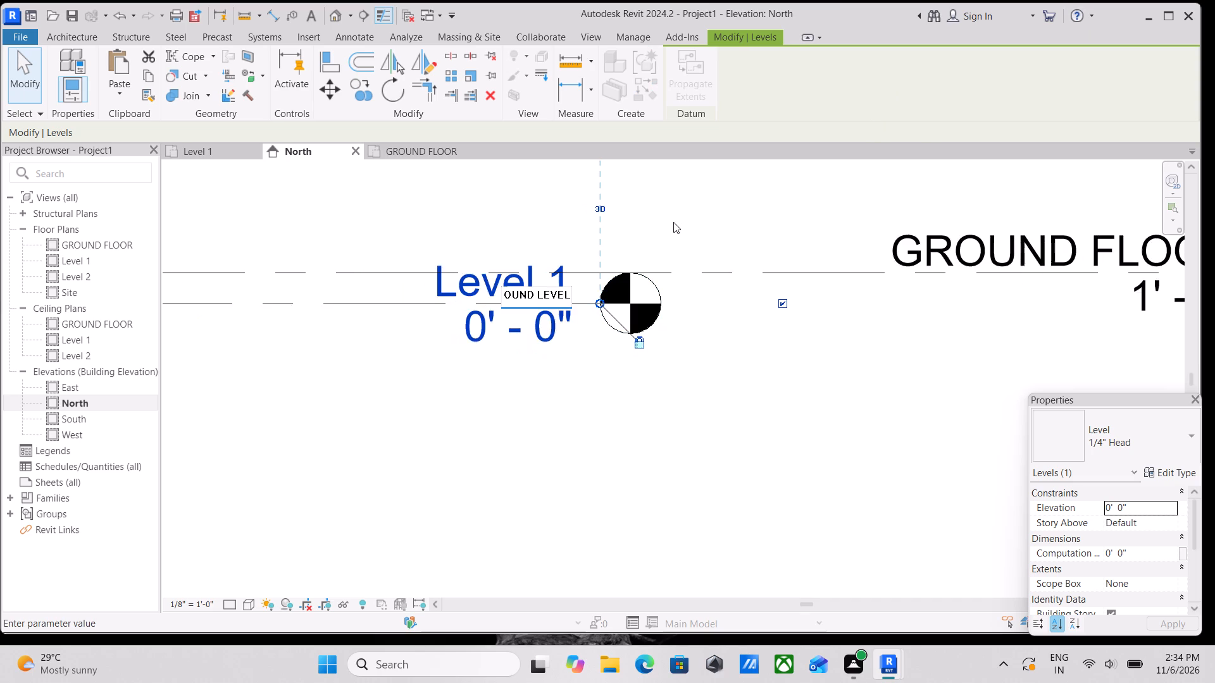
scroll(672, 220, "up", 2)
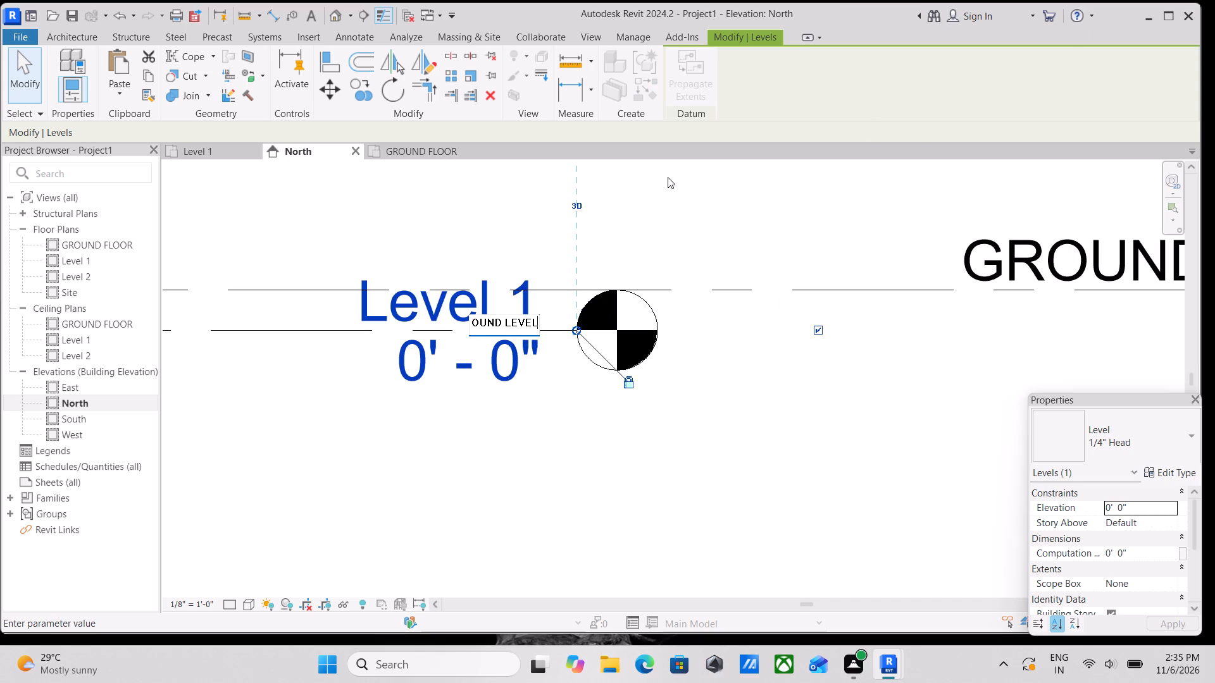
key("Return")
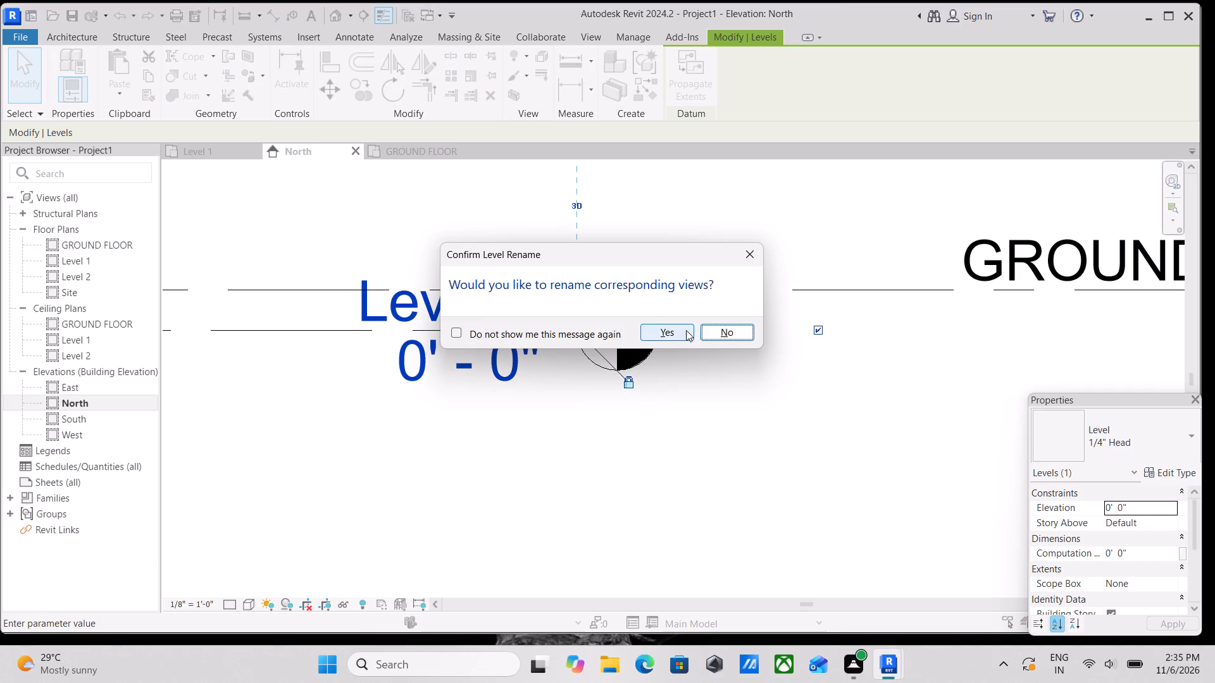
left_click(685, 331)
Examine the level lines and their heads along the full length of the North elevation.
scroll(719, 311, "down", 8)
middle_click_drag(728, 313, 790, 337)
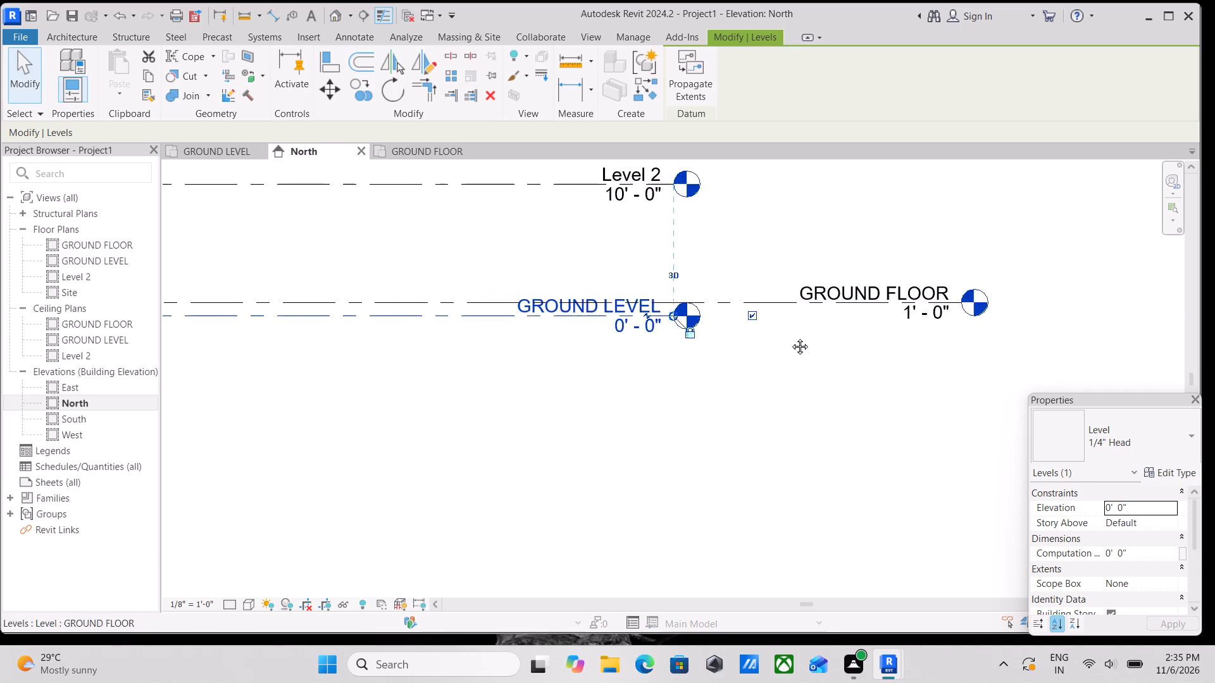
middle_click_drag(790, 337, 895, 376)
middle_click_drag(716, 311, 826, 333)
scroll(859, 309, "up", 3)
scroll(926, 257, "down", 3)
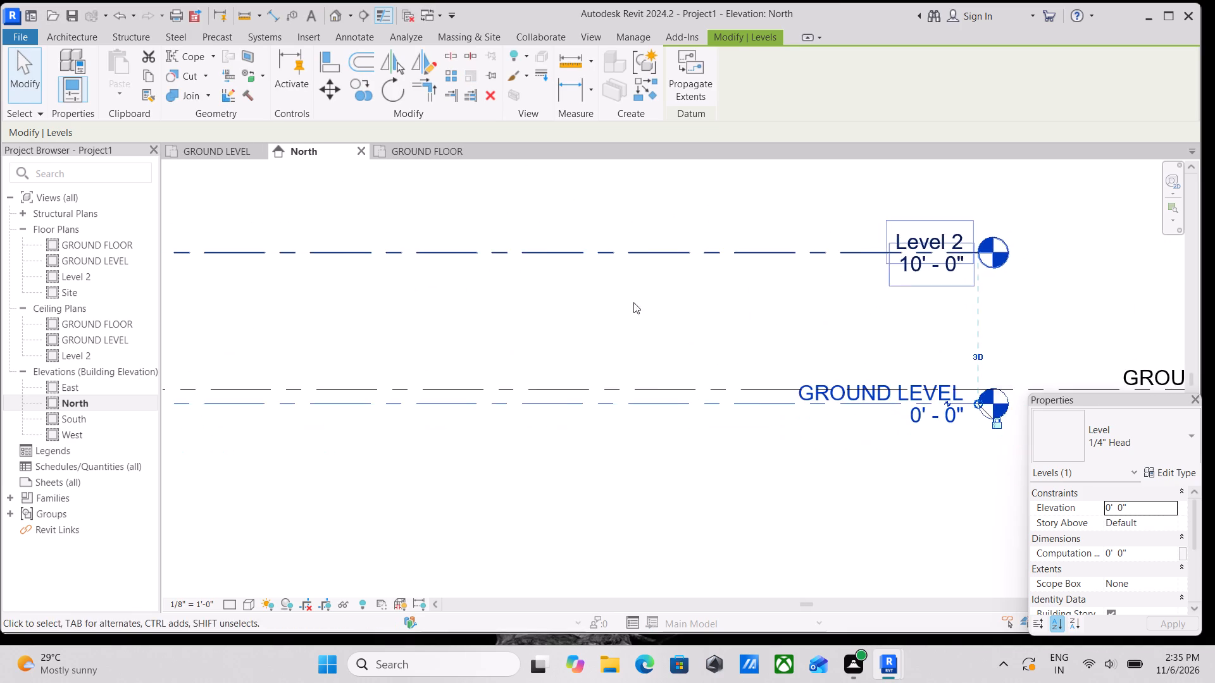
middle_click_drag(633, 302, 877, 270)
middle_click_drag(570, 294, 802, 286)
scroll(658, 292, "down", 2)
middle_click_drag(662, 293, 772, 324)
scroll(772, 324, "up", 1)
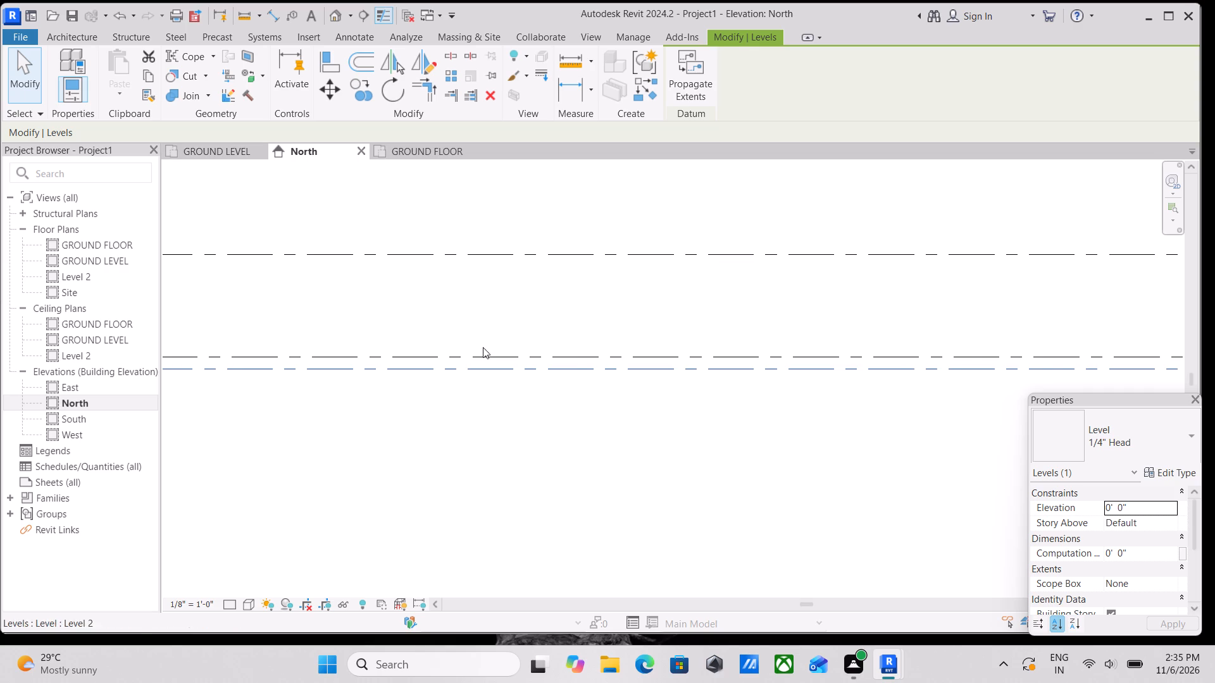
scroll(571, 347, "down", 3)
scroll(825, 319, "down", 2)
middle_click_drag(825, 319, 664, 331)
scroll(980, 388, "up", 3)
scroll(1003, 335, "up", 5)
scroll(712, 372, "down", 4)
middle_click_drag(725, 363, 952, 357)
scroll(952, 357, "down", 1)
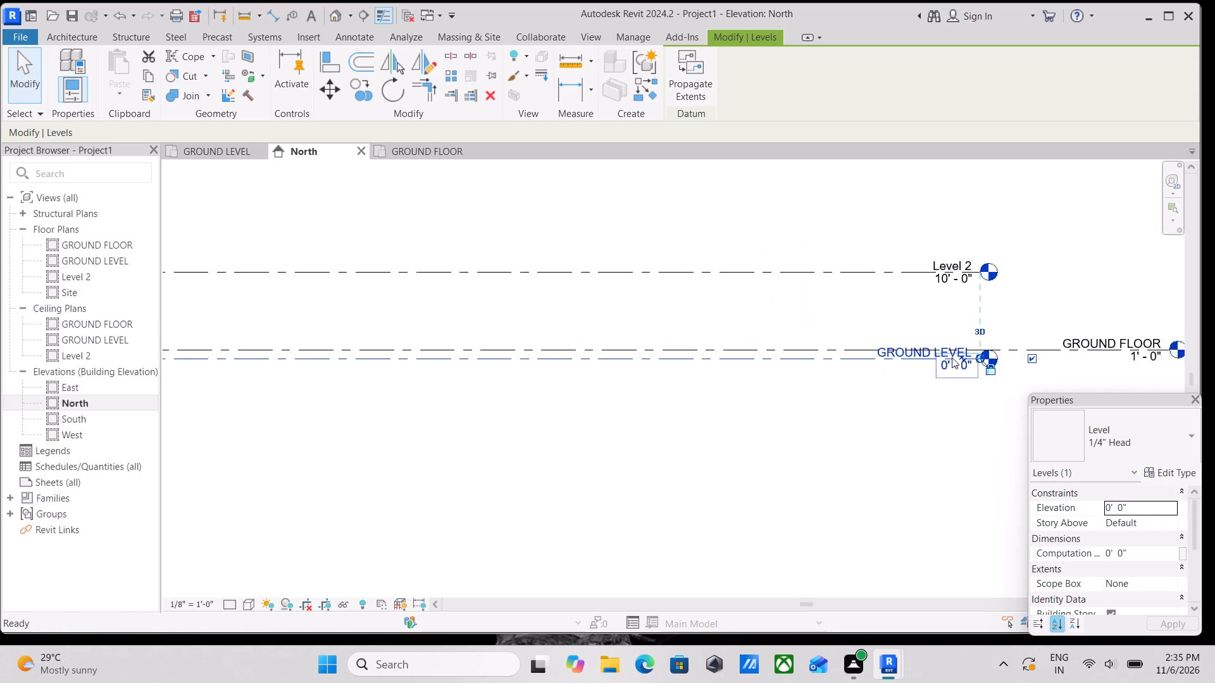
Rename Level 2 as FIRST FLR and rename its corresponding views too.
scroll(952, 357, "up", 2)
scroll(945, 265, "up", 2)
middle_click_drag(948, 261, 916, 311)
scroll(940, 262, "up", 1)
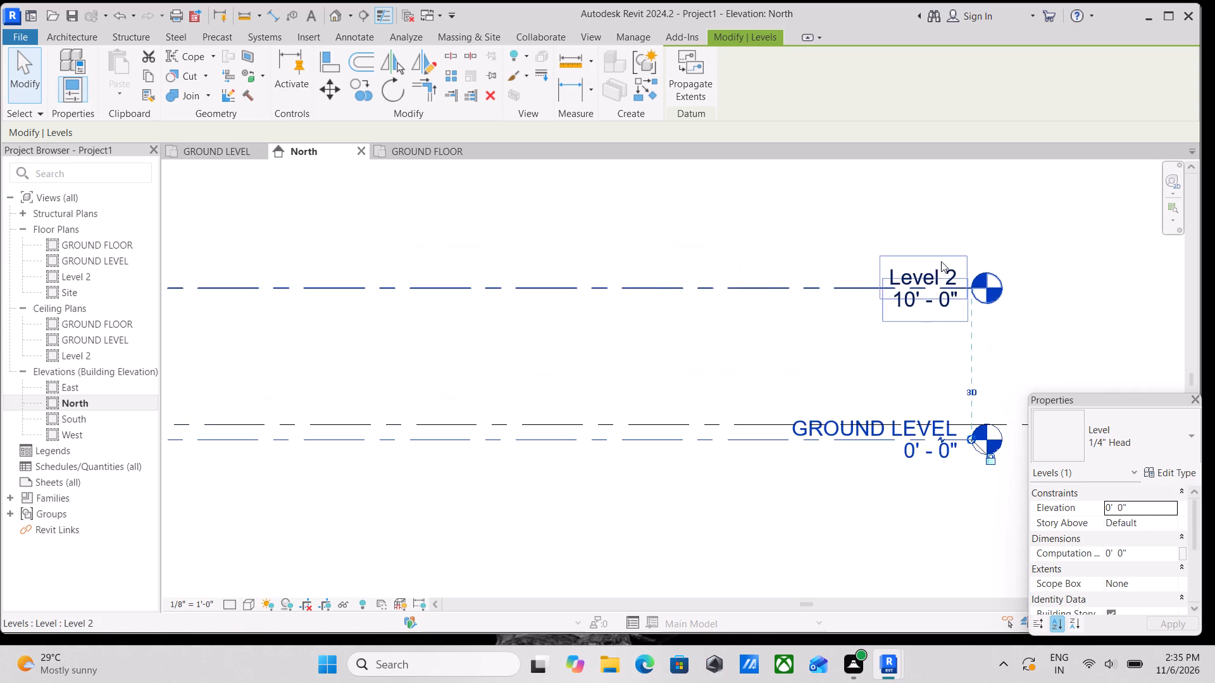
scroll(941, 261, "up", 6)
left_click(949, 280)
left_click(949, 280)
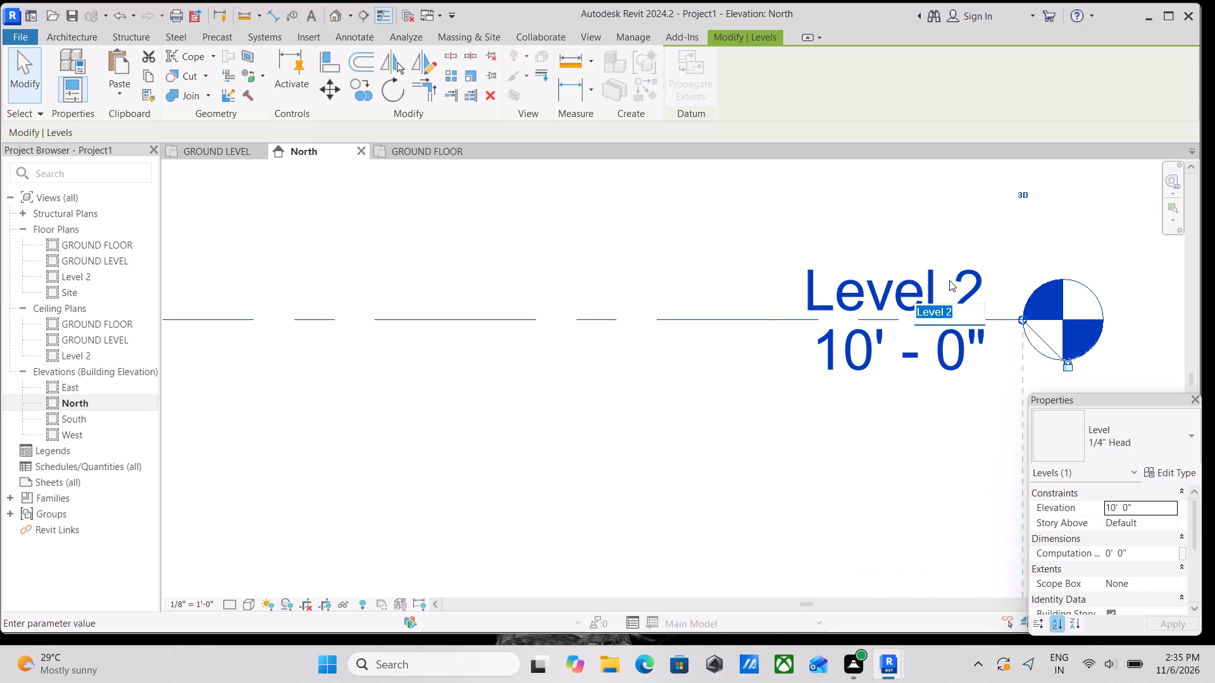
type("FI")
type("RST")
key("space")
type("FLR")
key("Return")
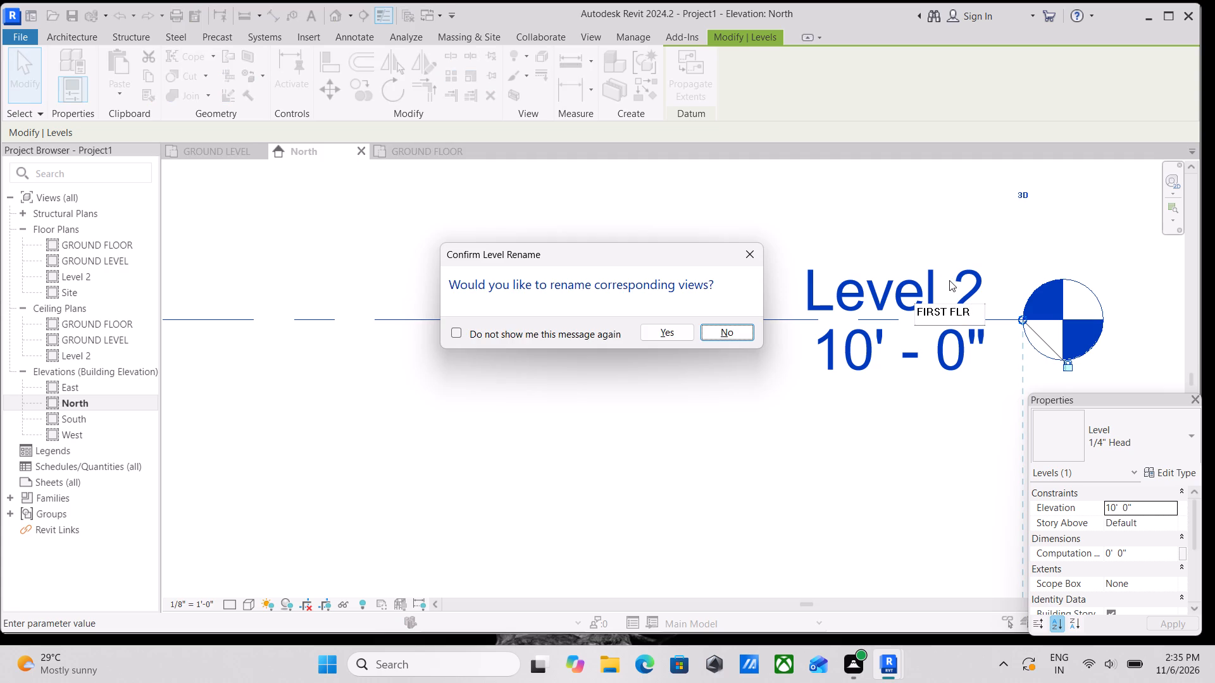
left_click(675, 332)
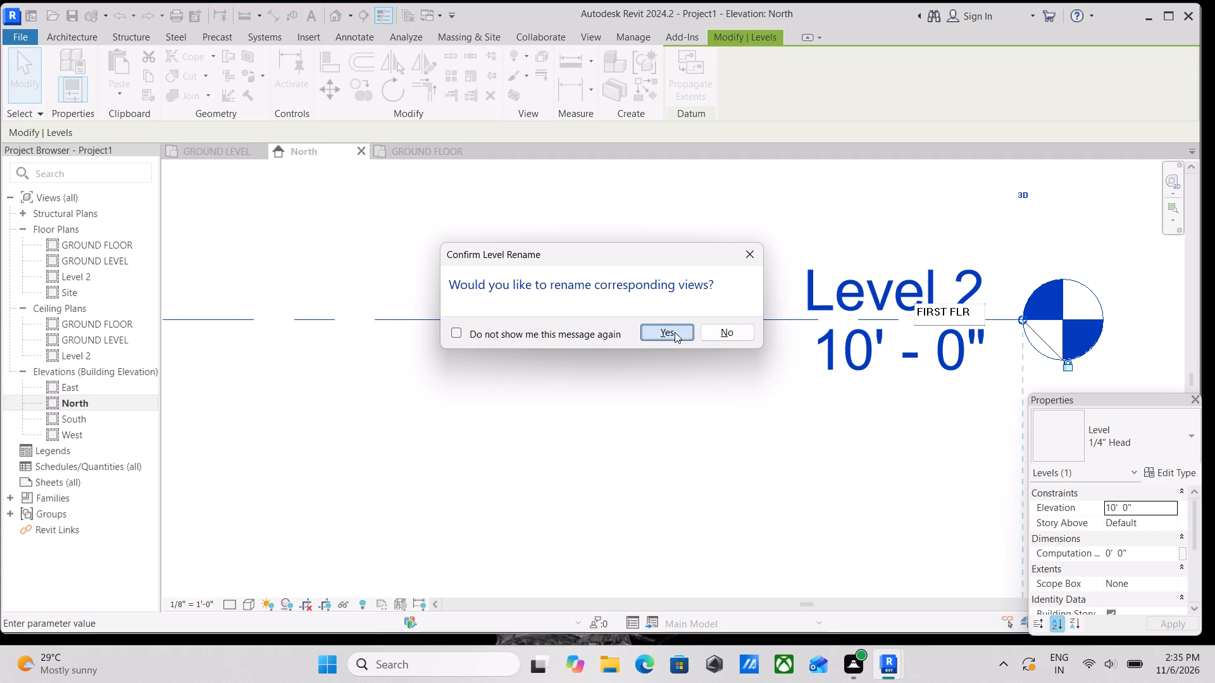
Open the GROUND FLOOR floor plan with the four elevation markers in view.
scroll(759, 316, "down", 4)
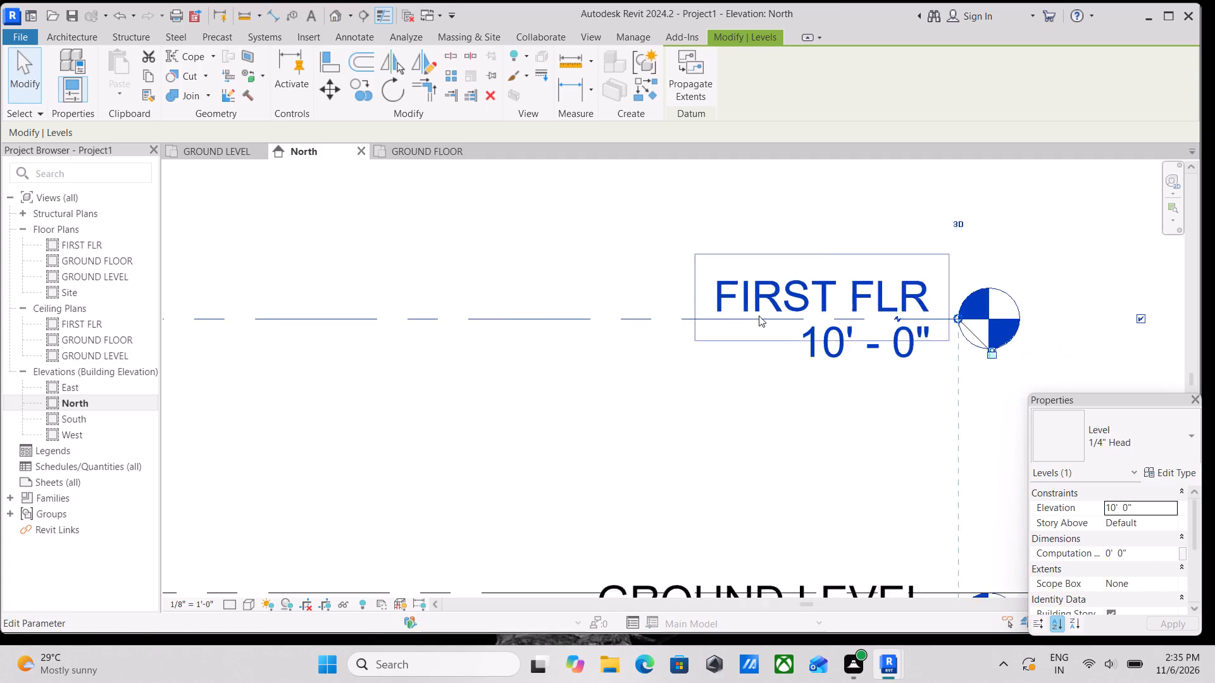
scroll(580, 354, "down", 3)
middle_click_drag(589, 357, 1087, 297)
middle_click_drag(858, 361, 1068, 358)
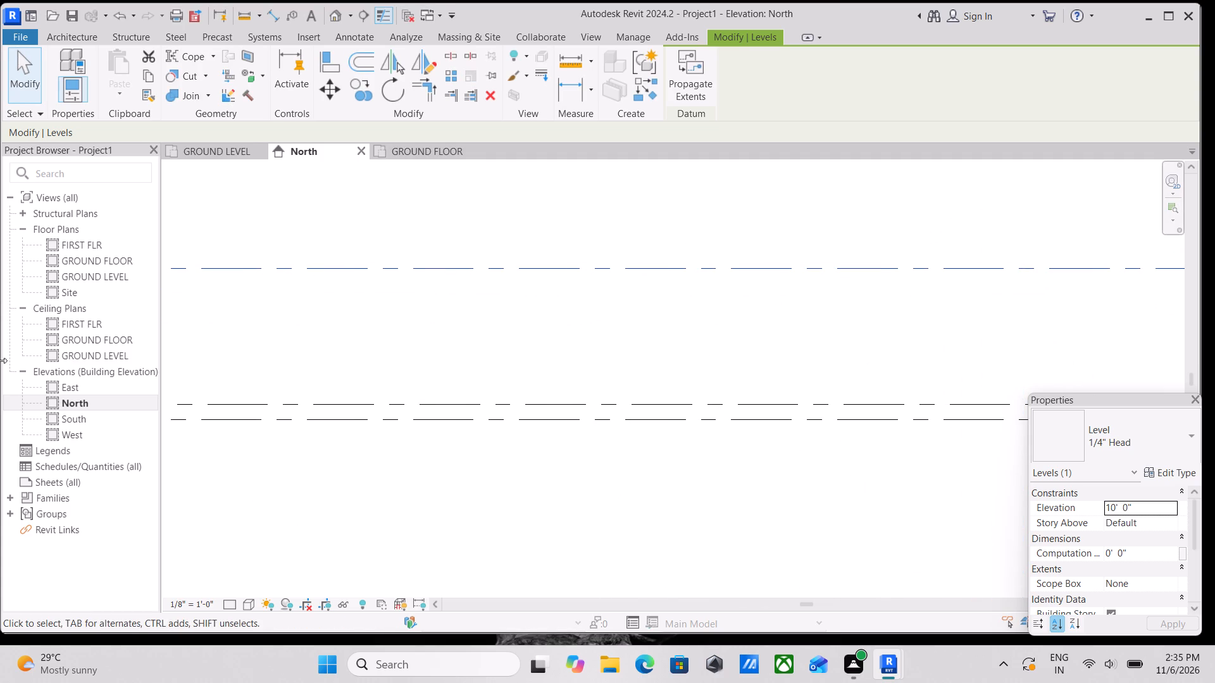
double_click(99, 265)
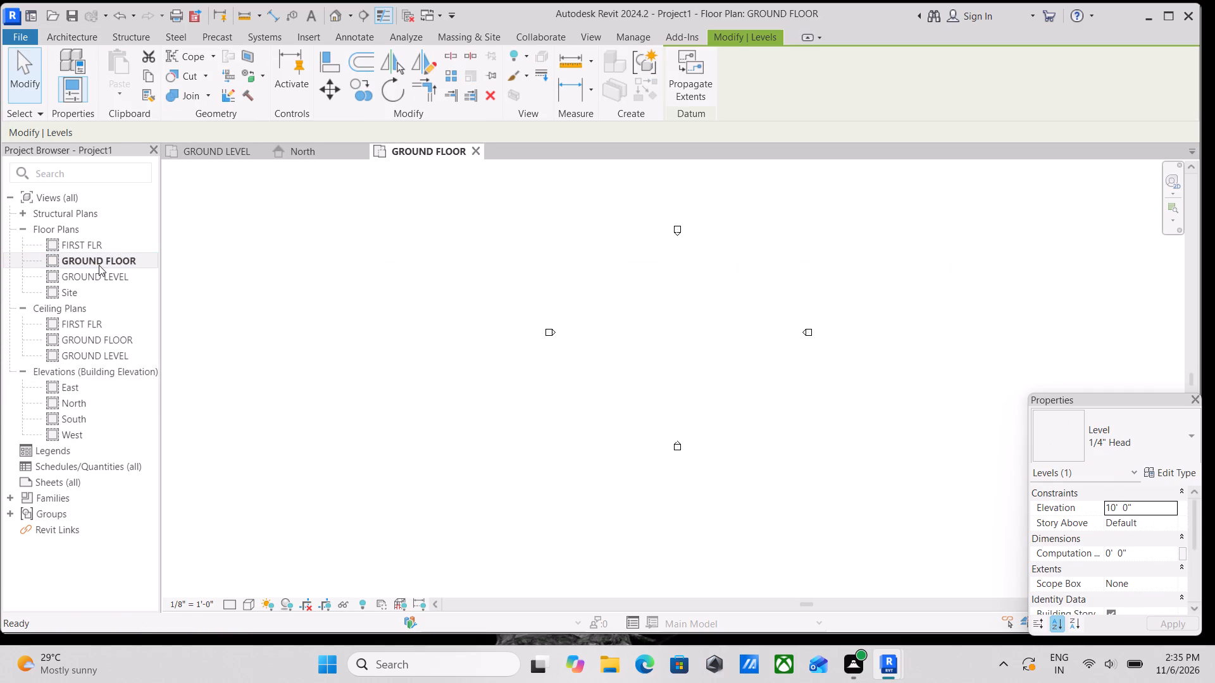
scroll(882, 429, "up", 3)
scroll(623, 347, "up", 2)
middle_click_drag(623, 347, 711, 521)
middle_click_drag(625, 421, 697, 490)
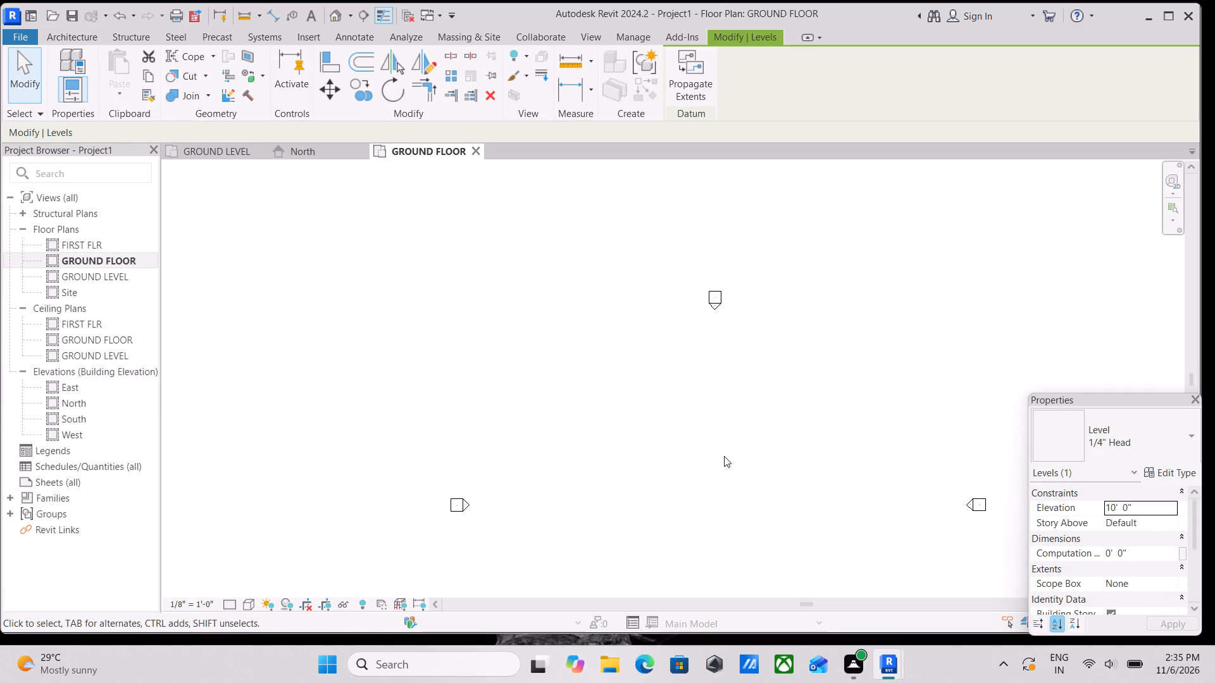
scroll(724, 456, "up", 1)
scroll(724, 456, "down", 2)
scroll(789, 436, "down", 1)
middle_click_drag(789, 436, 604, 424)
Switch to Photos and examine the recent WhatsApp reference image of the house and its floor plans, closing it when done.
left_click(326, 667)
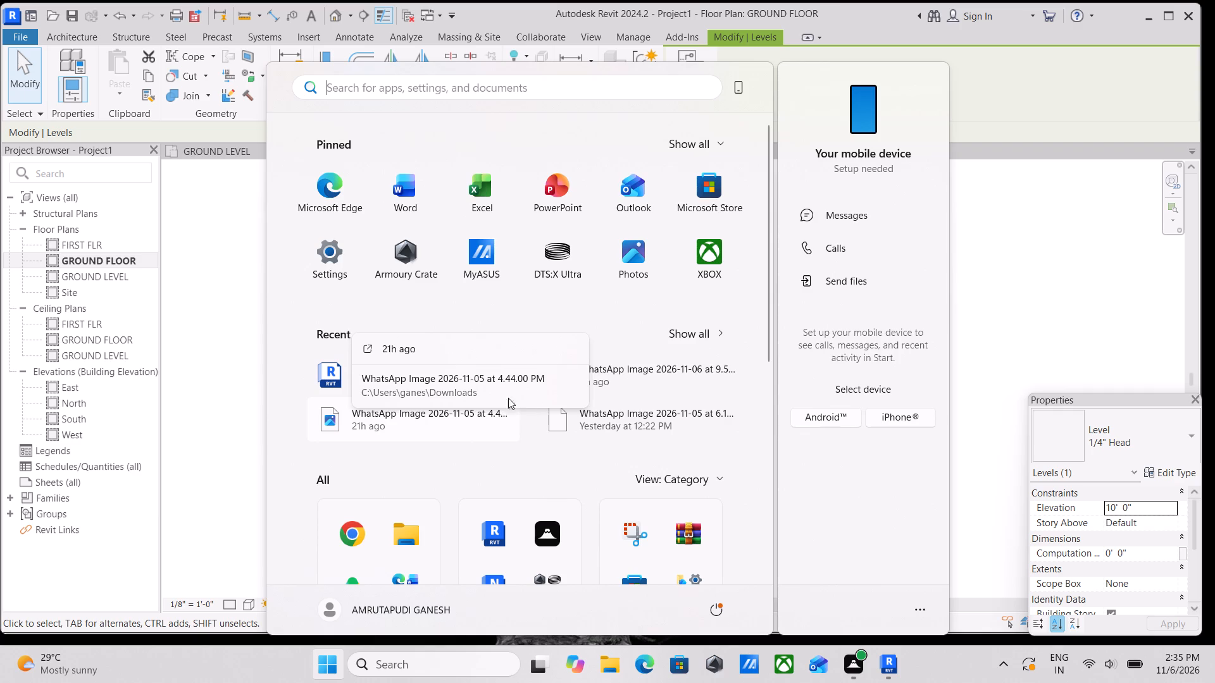
left_click(462, 415)
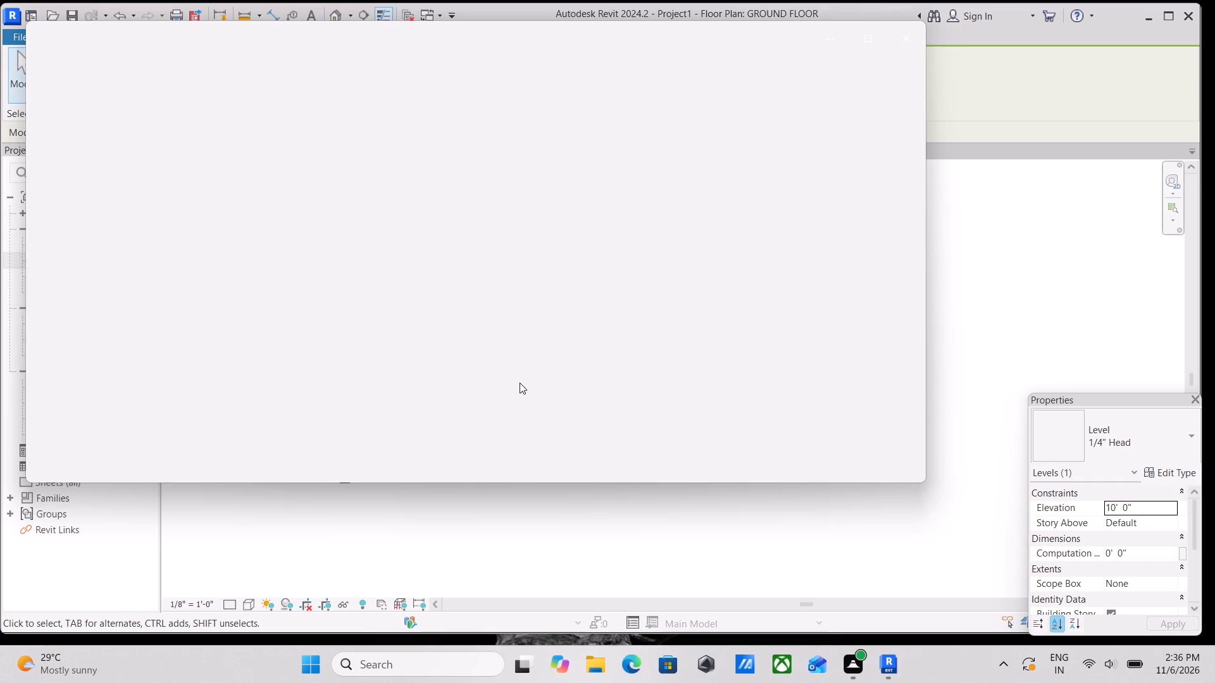
scroll(607, 271, "up", 1)
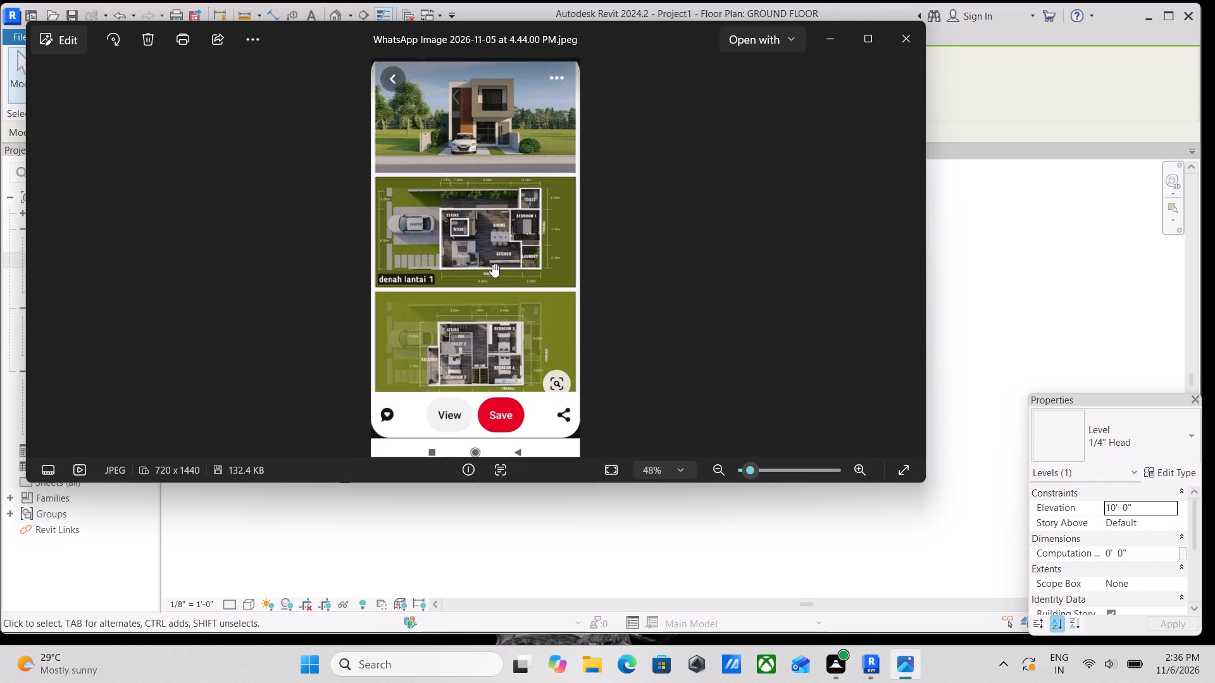
scroll(492, 264, "up", 1)
scroll(508, 251, "down", 2)
left_click(894, 35)
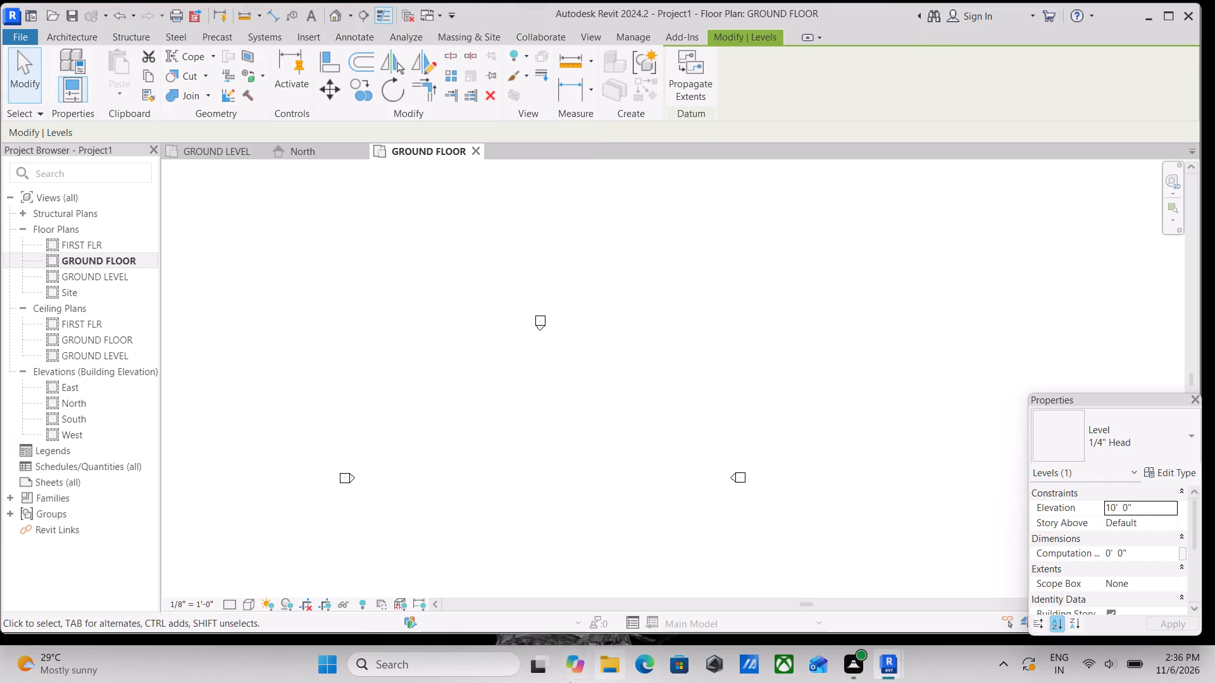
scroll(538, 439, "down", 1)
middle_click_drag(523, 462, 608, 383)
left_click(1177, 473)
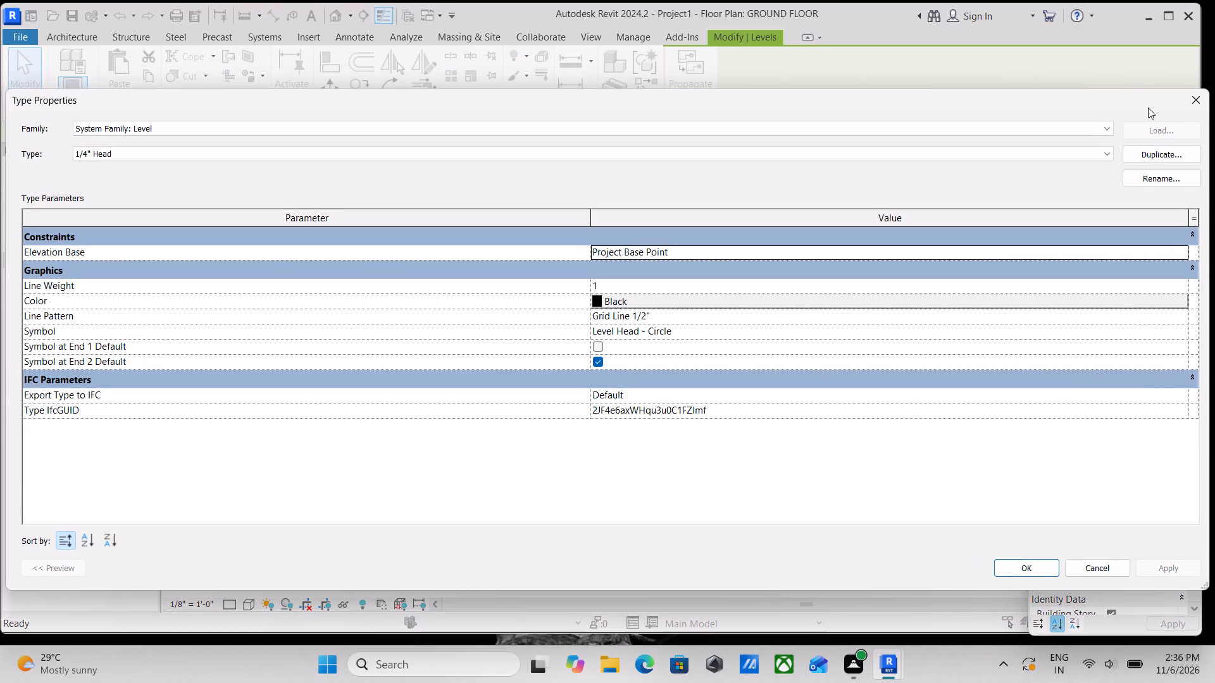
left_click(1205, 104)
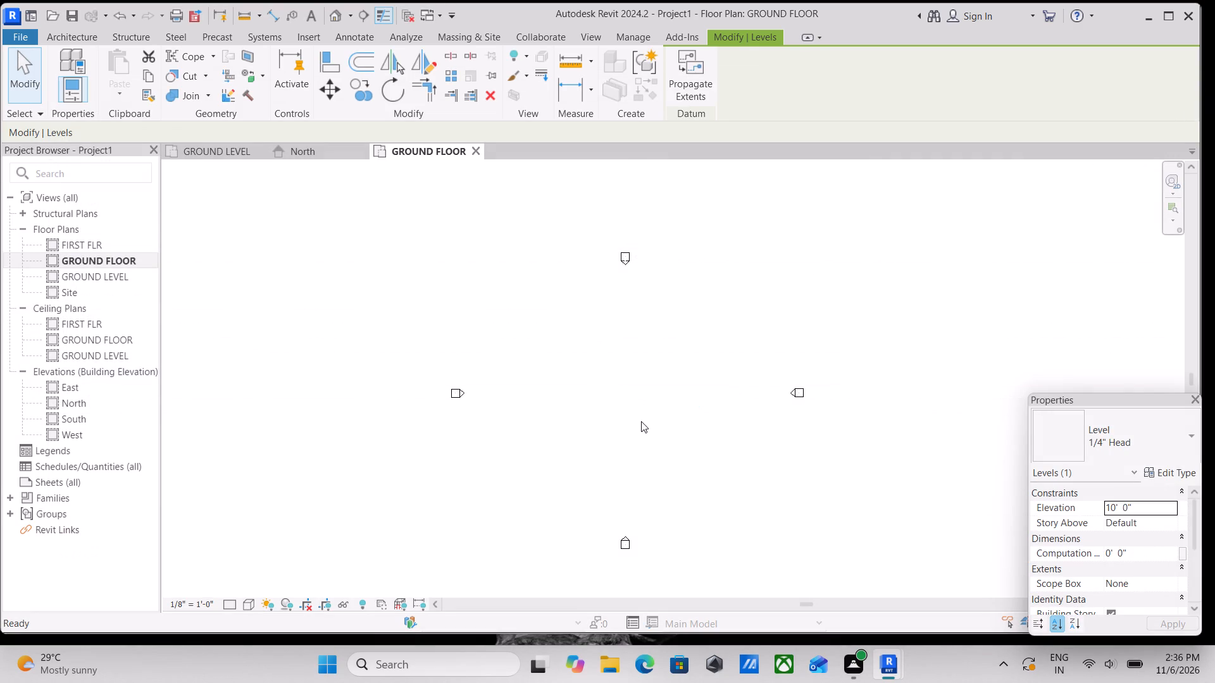
Start the Wall command and duplicate the Generic - 8" basic wall type as EXTERIOR WALL 9".
scroll(641, 421, "up", 1)
type("WA")
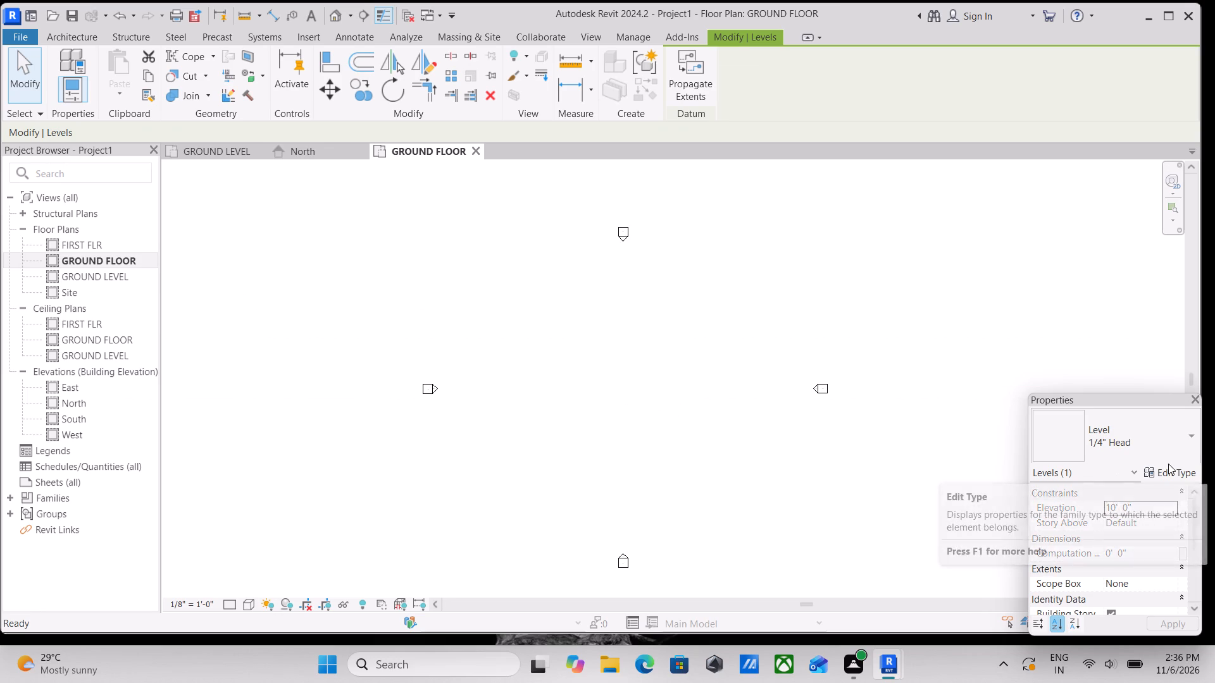
left_click(54, 34)
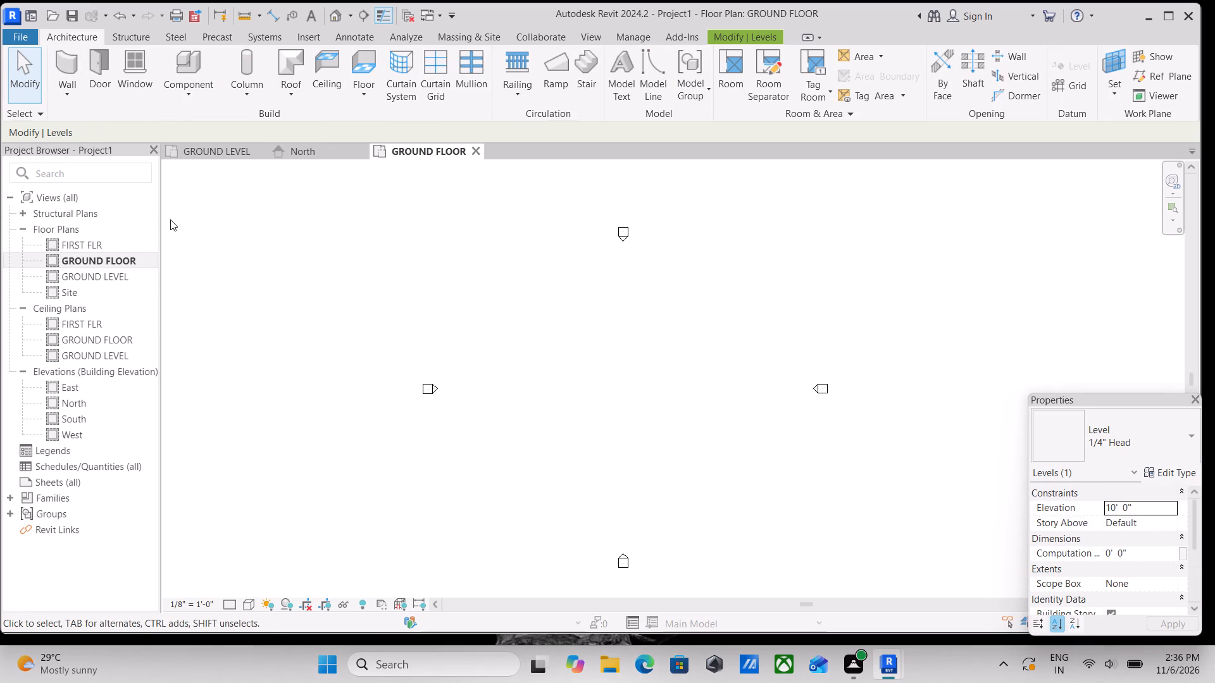
type("WA")
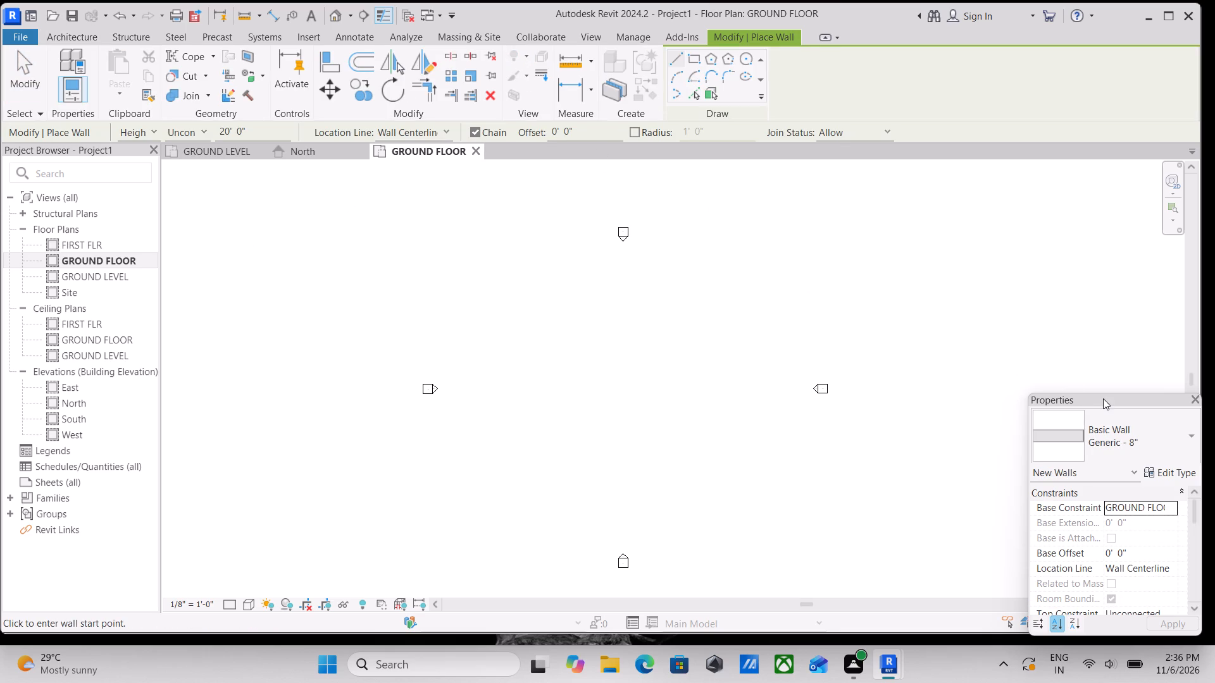
left_click(1191, 474)
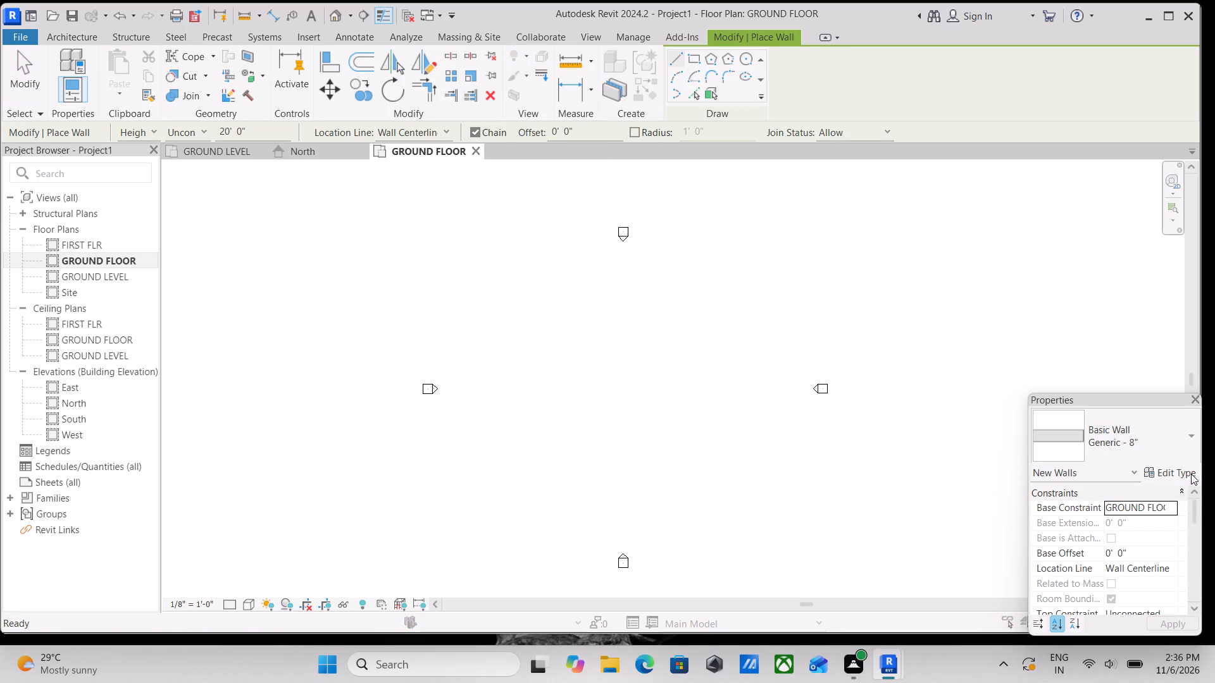
left_click(1166, 154)
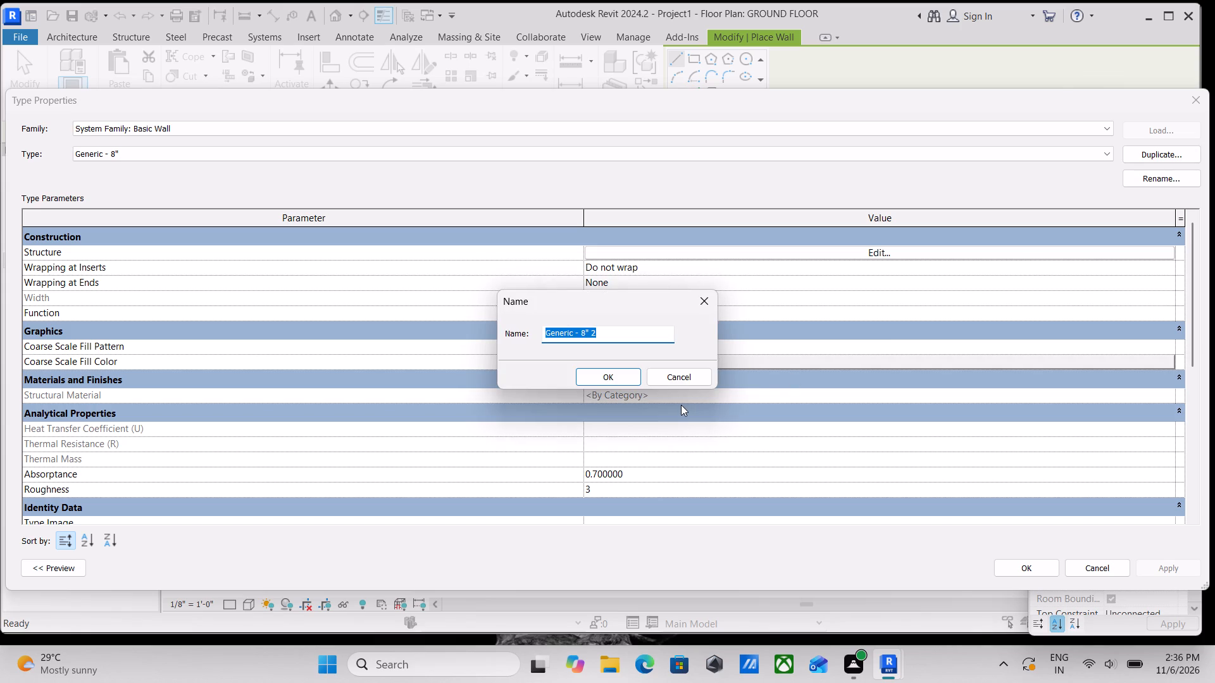
type("WALL")
key("space")
key("space")
key("space")
key("space")
key("space")
key("space")
key("space")
key("space")
key("space")
key("space")
key("space")
key("space")
key("space")
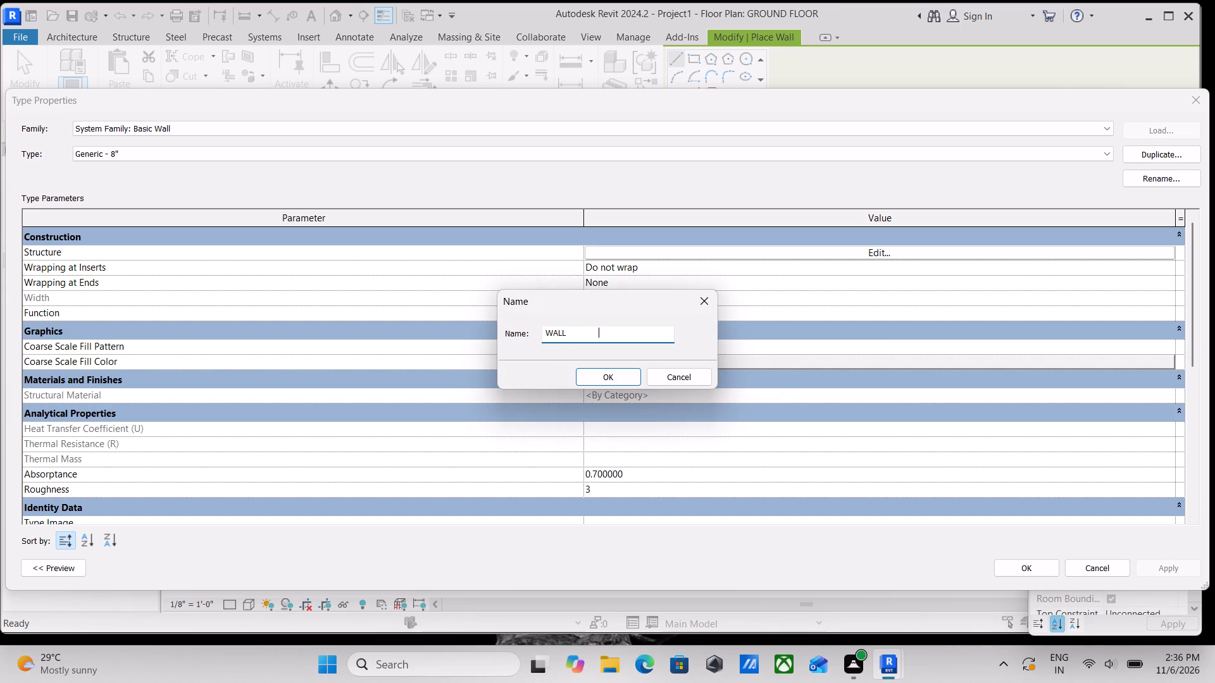
key("BackSpace")
key("BackSpace")
key("BackSpace")
key("BackSpace")
key("BackSpace")
key("BackSpace")
key("BackSpace")
key("BackSpace")
key("BackSpace")
key("BackSpace")
key("BackSpace")
key("BackSpace")
key("BackSpace")
key("BackSpace")
key("BackSpace")
key("BackSpace")
key("BackSpace")
key("BackSpace")
key("BackSpace")
key("BackSpace")
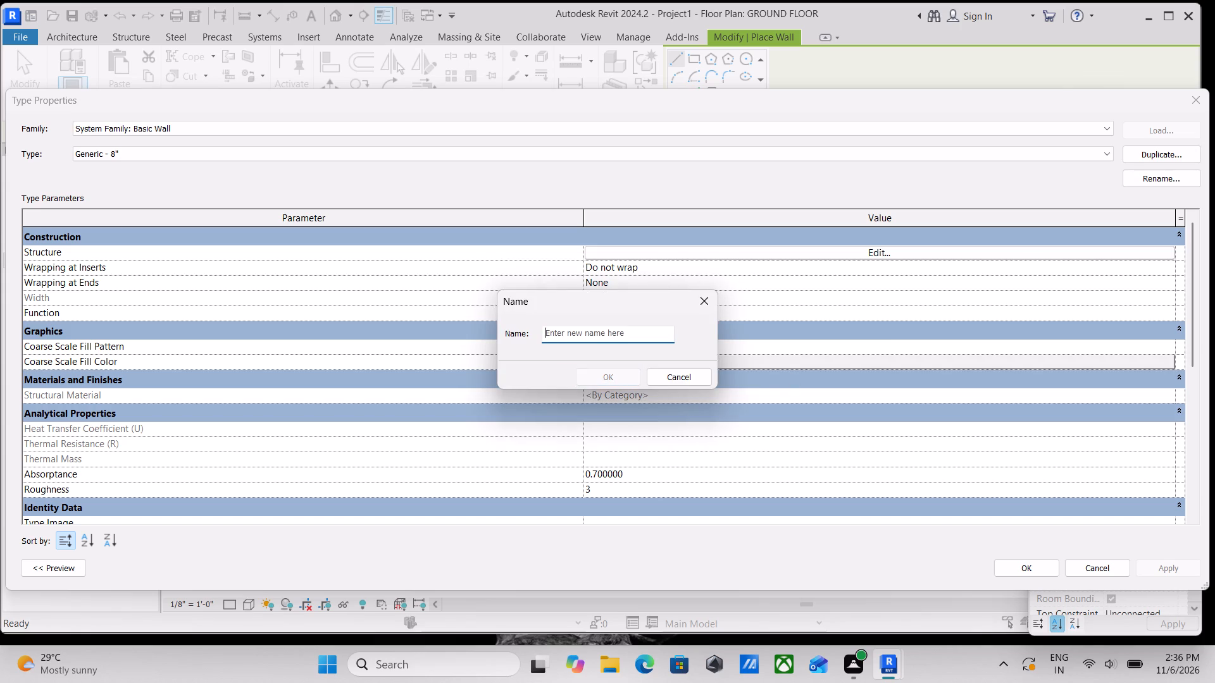
type("EX")
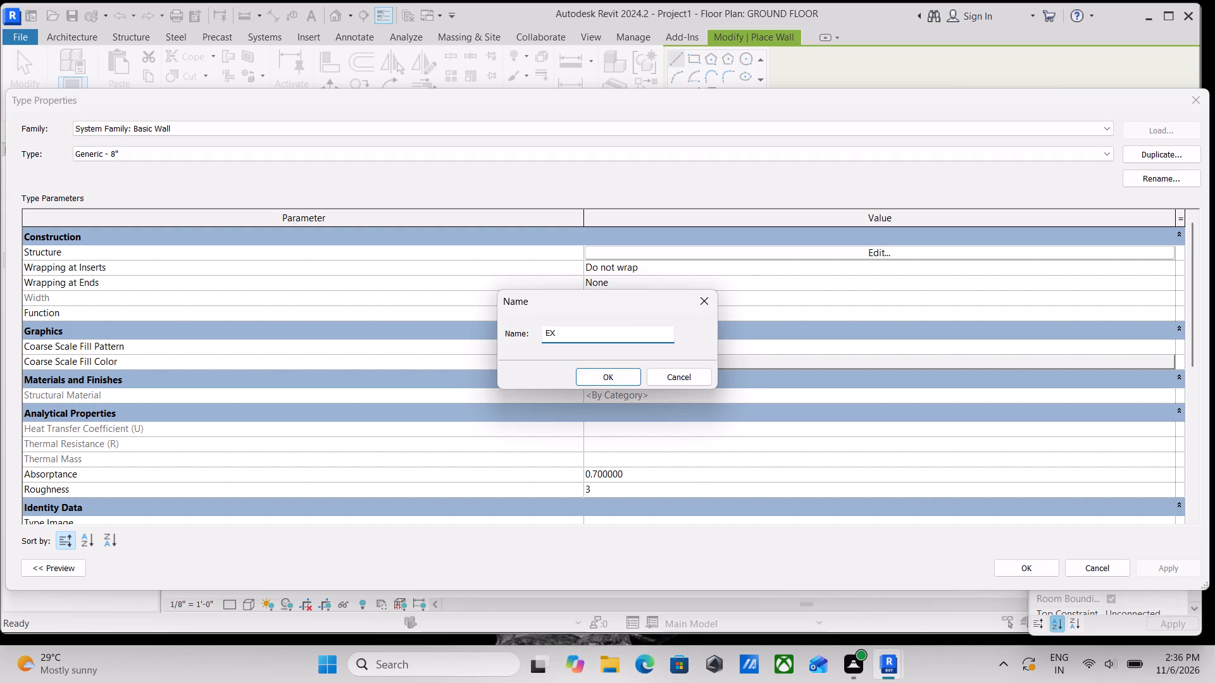
type("TER")
key("i")
key("p")
key("BackSpace")
type("OR E")
key("BackSpace")
key("w")
type("ALL")
key("space")
key("9")
key("shift+quotedbl")
left_click(599, 374)
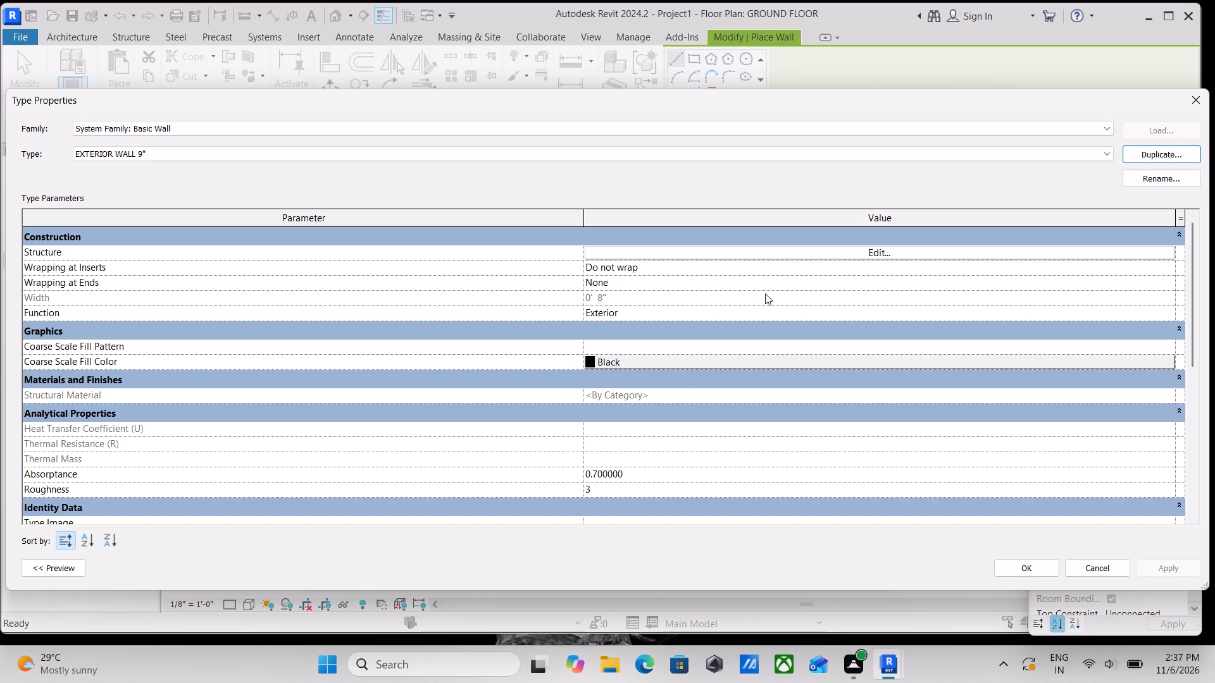
Set the thickness of the Structure [1] layer in the EXTERIOR WALL 9" assembly to 9".
left_click(877, 254)
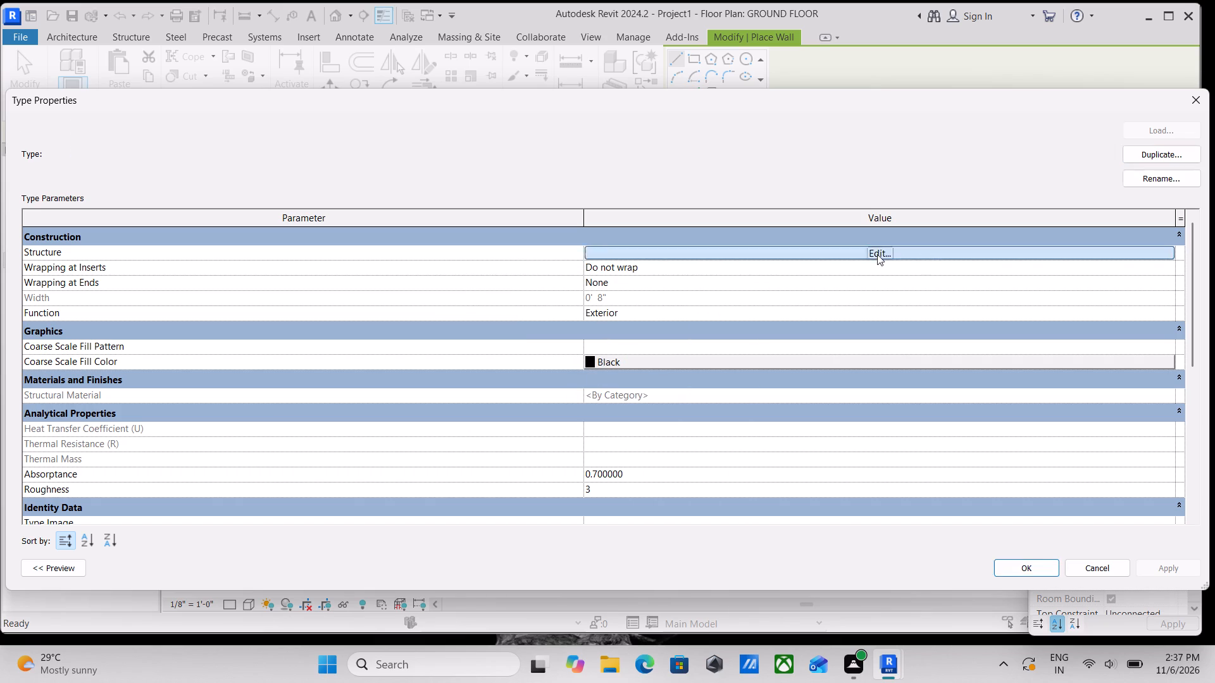
left_click(601, 250)
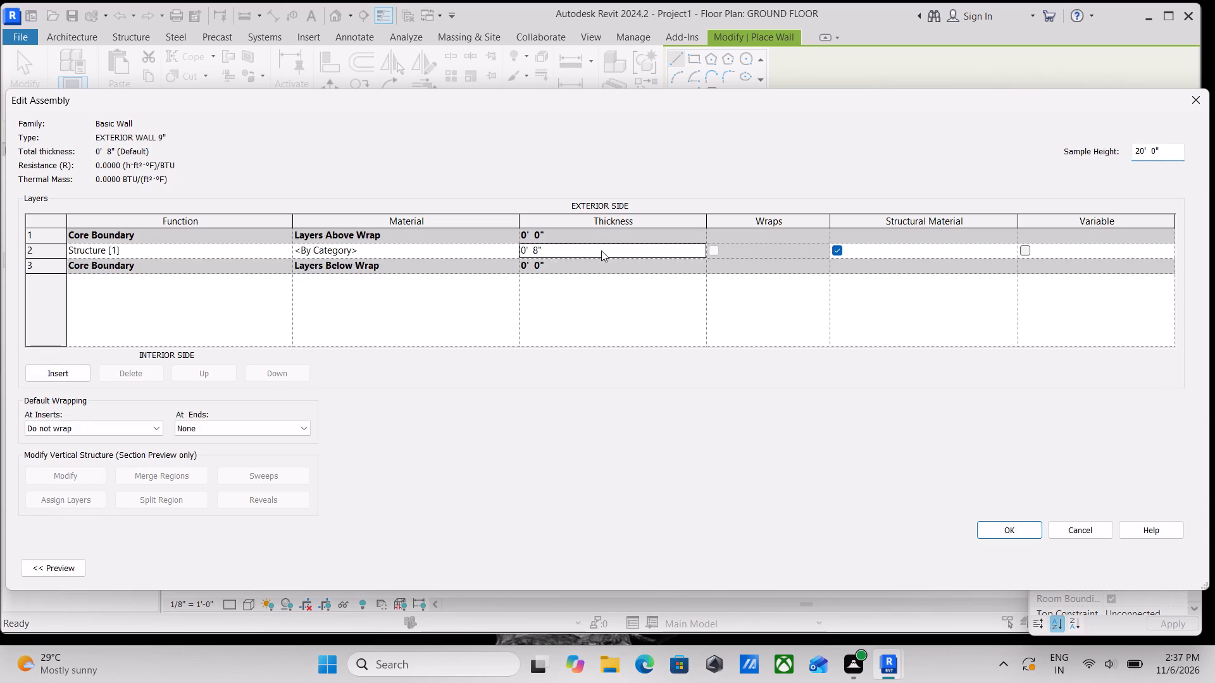
key("9")
key("shift+quotedbl")
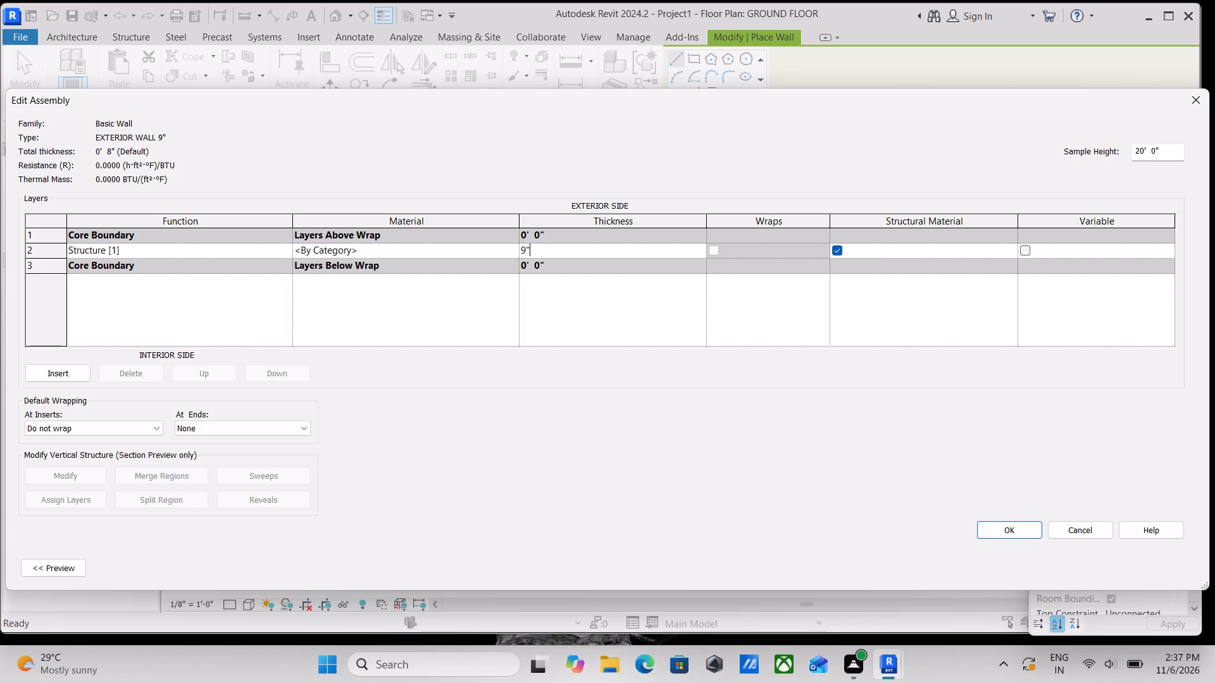
left_click(464, 245)
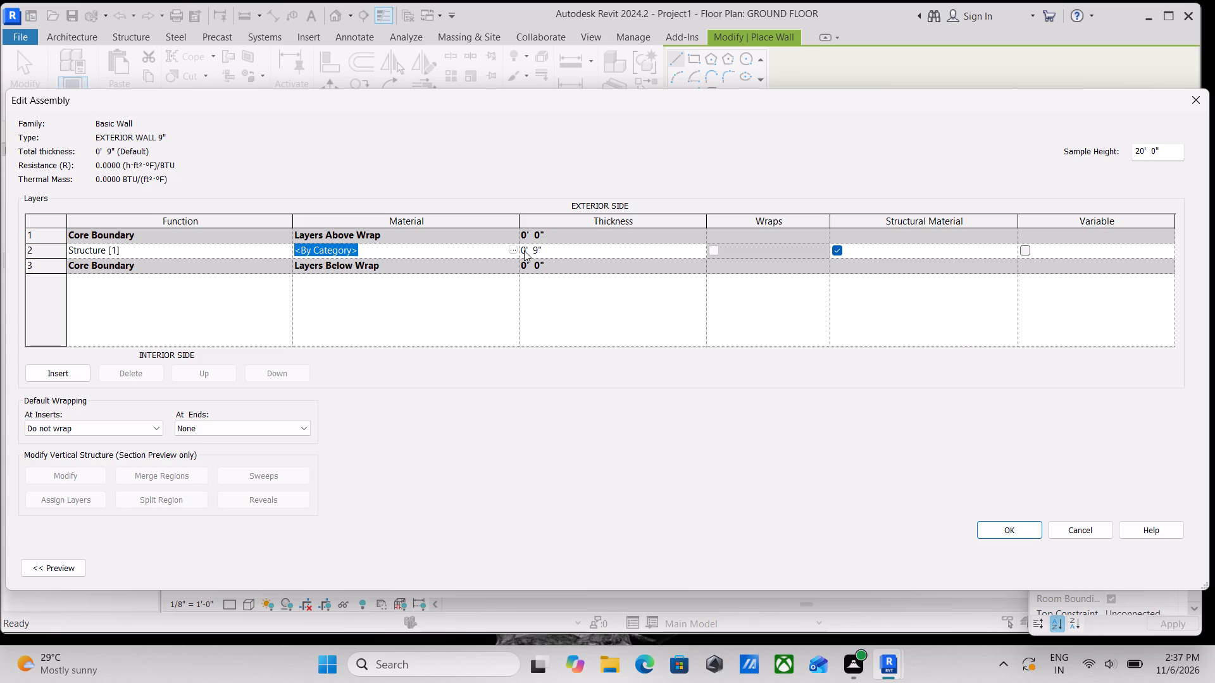
Create a new material named EXTERIOR WALL PAINT for the Structure [1] layer of the EXTERIOR WALL 9" assembly.
left_click(511, 250)
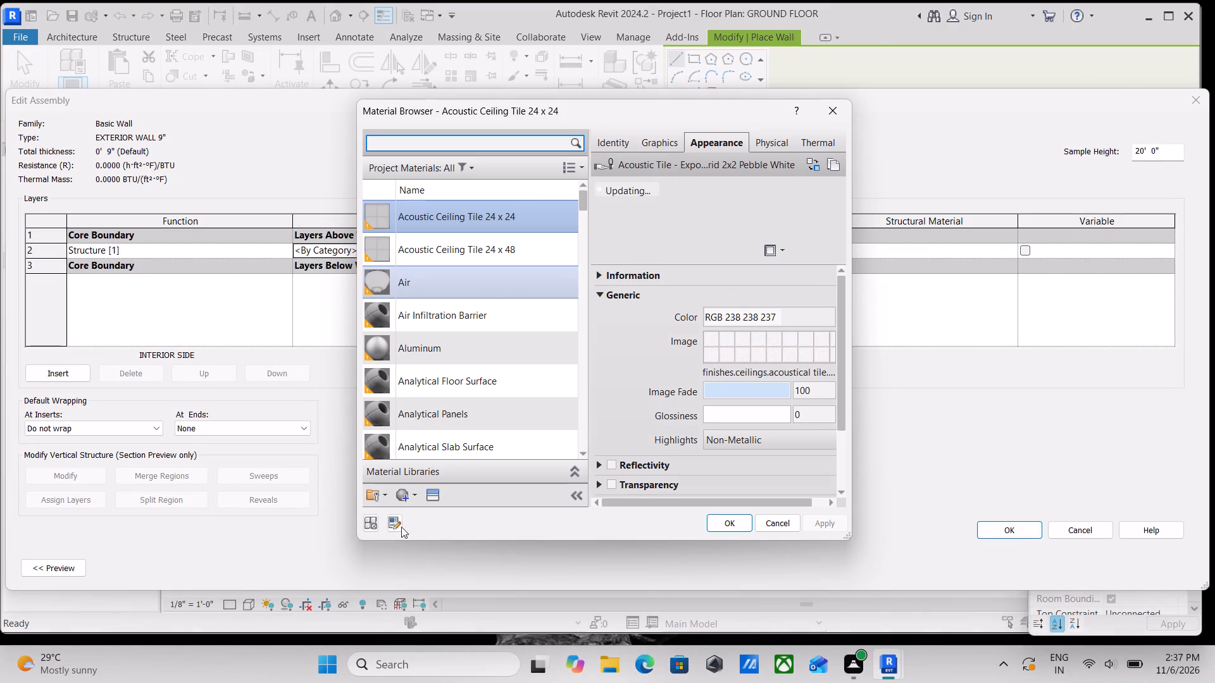
left_click(404, 497)
left_click(424, 518)
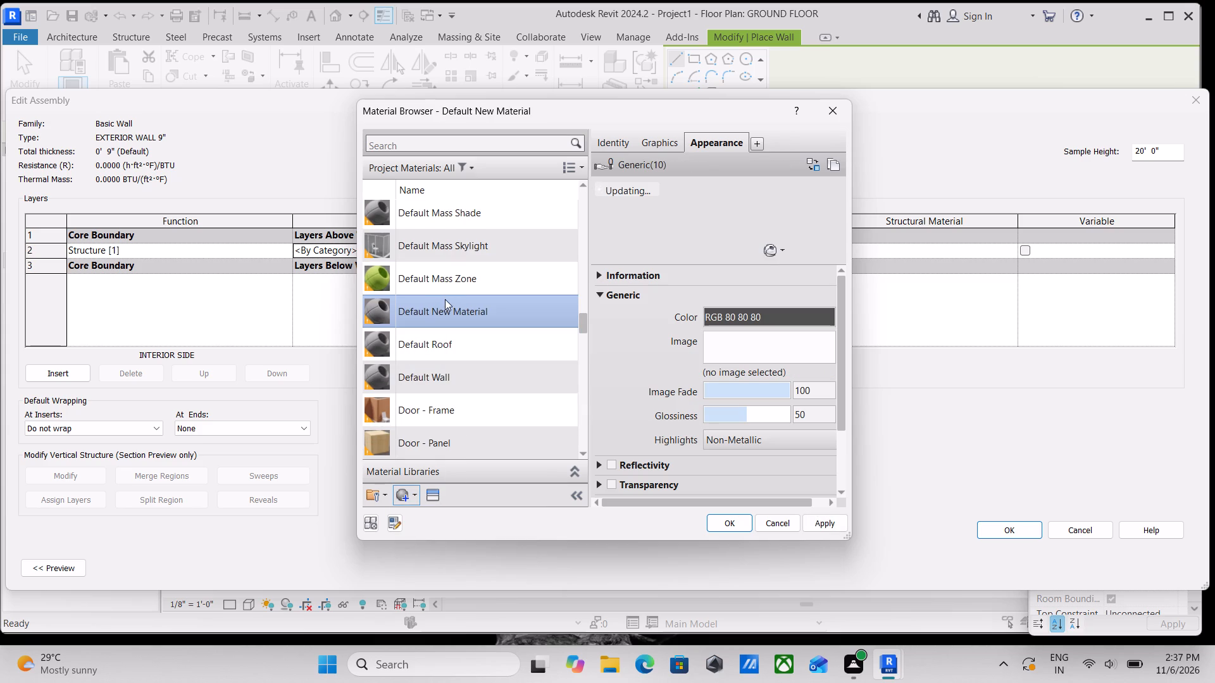
right_click(445, 300)
left_click(486, 359)
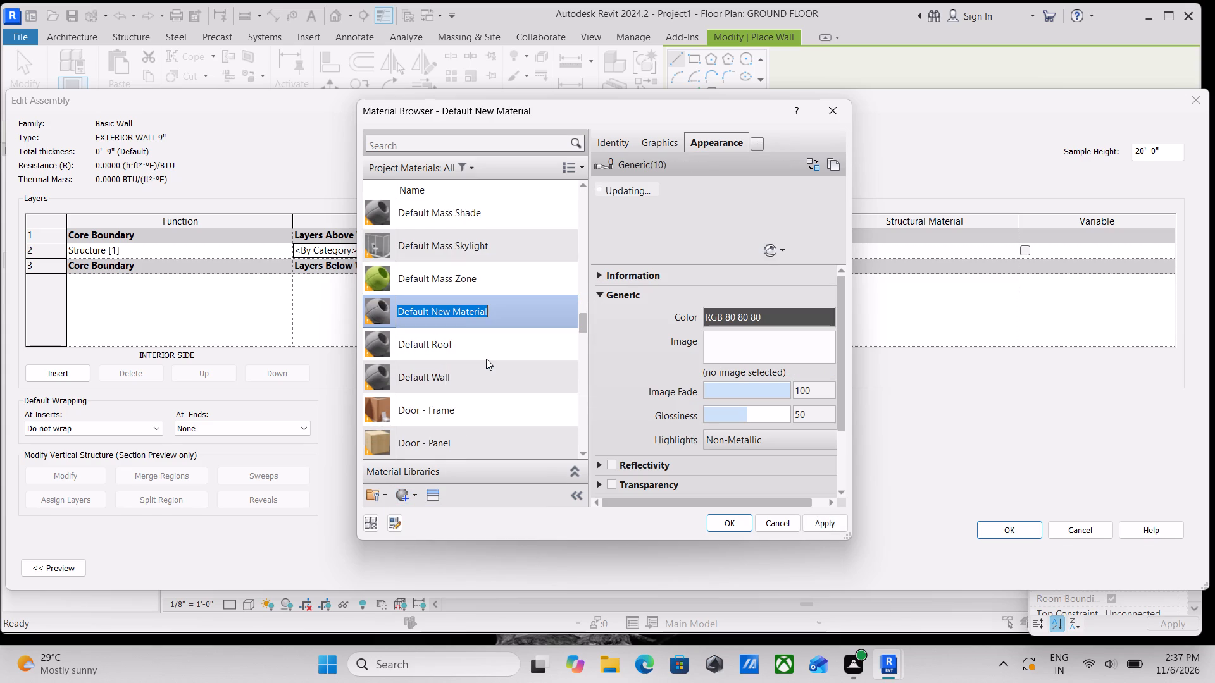
type("EX")
type("TER")
type("OR")
key("space")
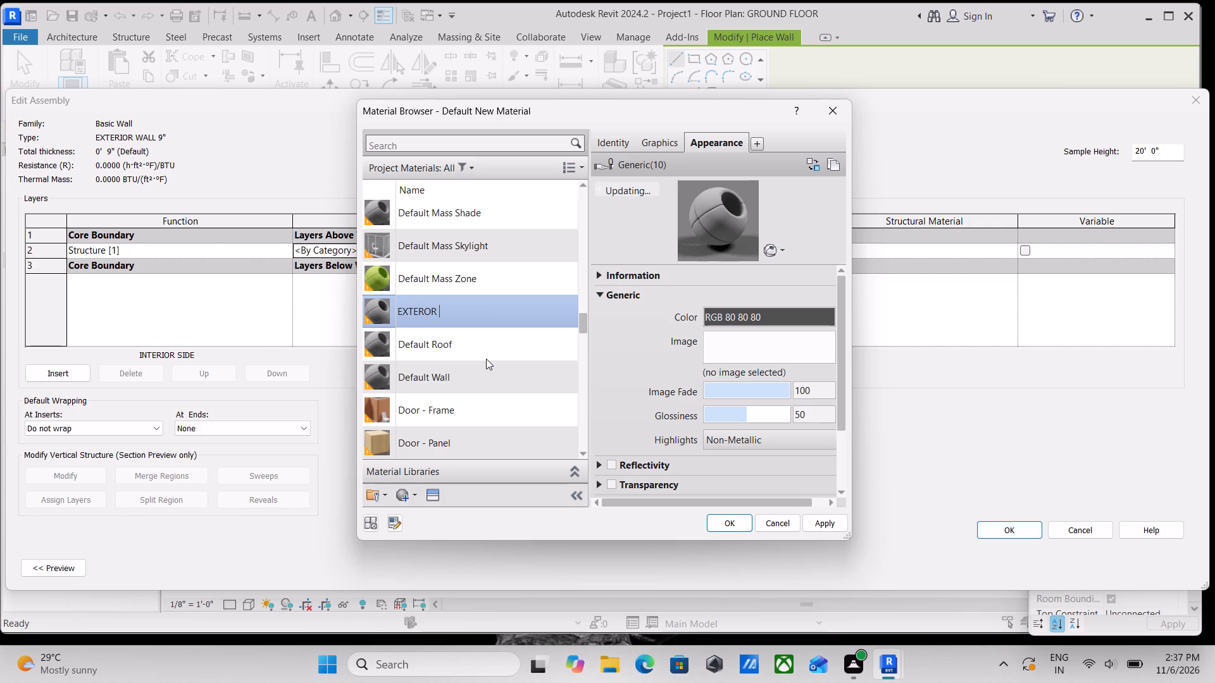
key("BackSpace")
key("BackSpace")
key("BackSpace")
type("IOR")
key("space")
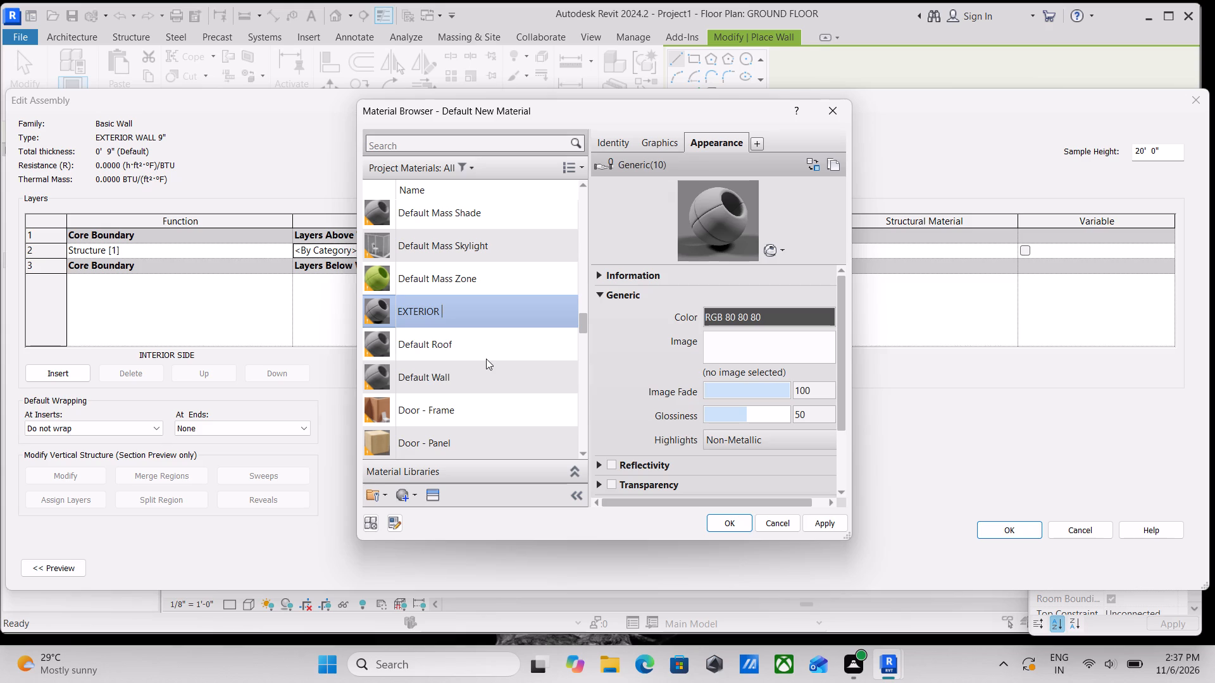
type("WALL")
key("space")
type("PAI")
type("NT")
Replace the EXTERIOR WALL PAINT appearance with the Ivory Flat asset from the Appearance Library's Wall Paint: Matte category.
left_click(437, 500)
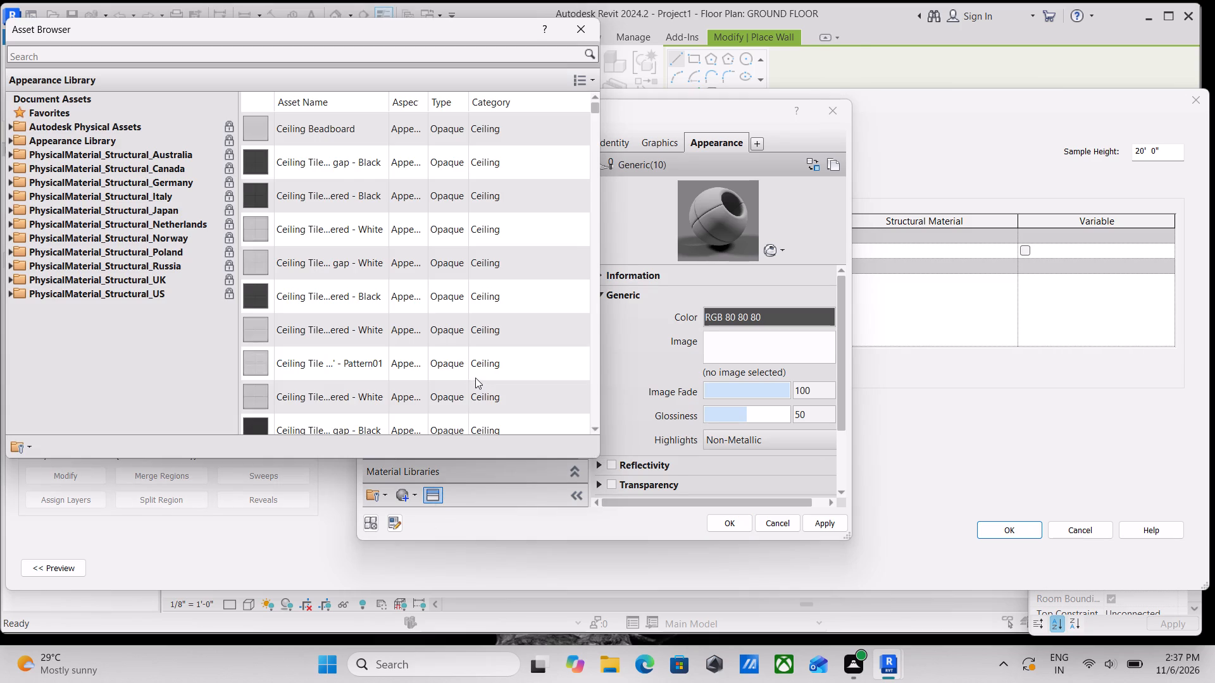
left_click(9, 140)
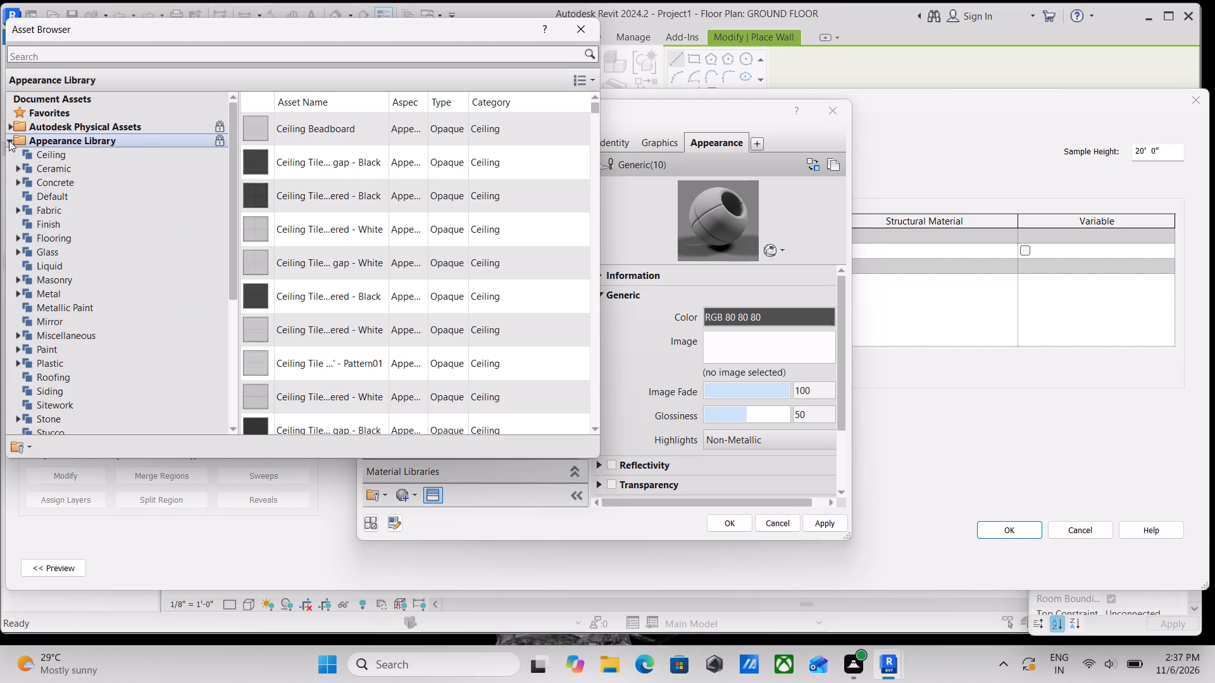
left_click(9, 140)
left_click(9, 140)
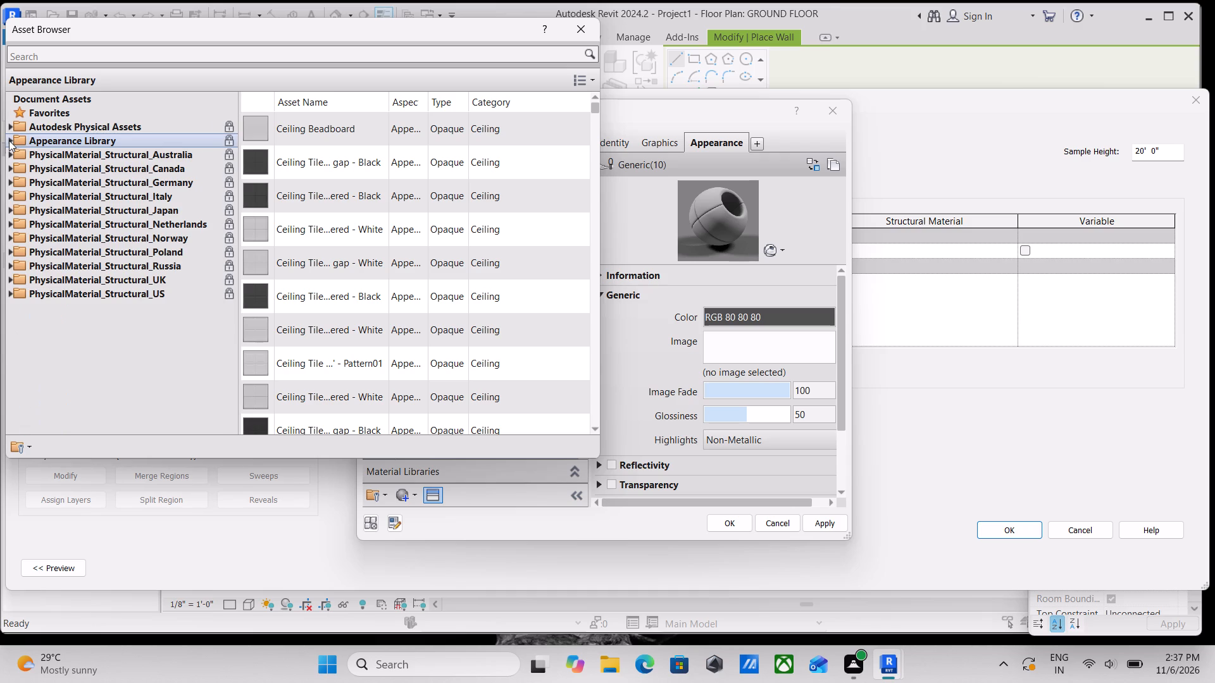
left_click(9, 140)
scroll(80, 352, "down", 3)
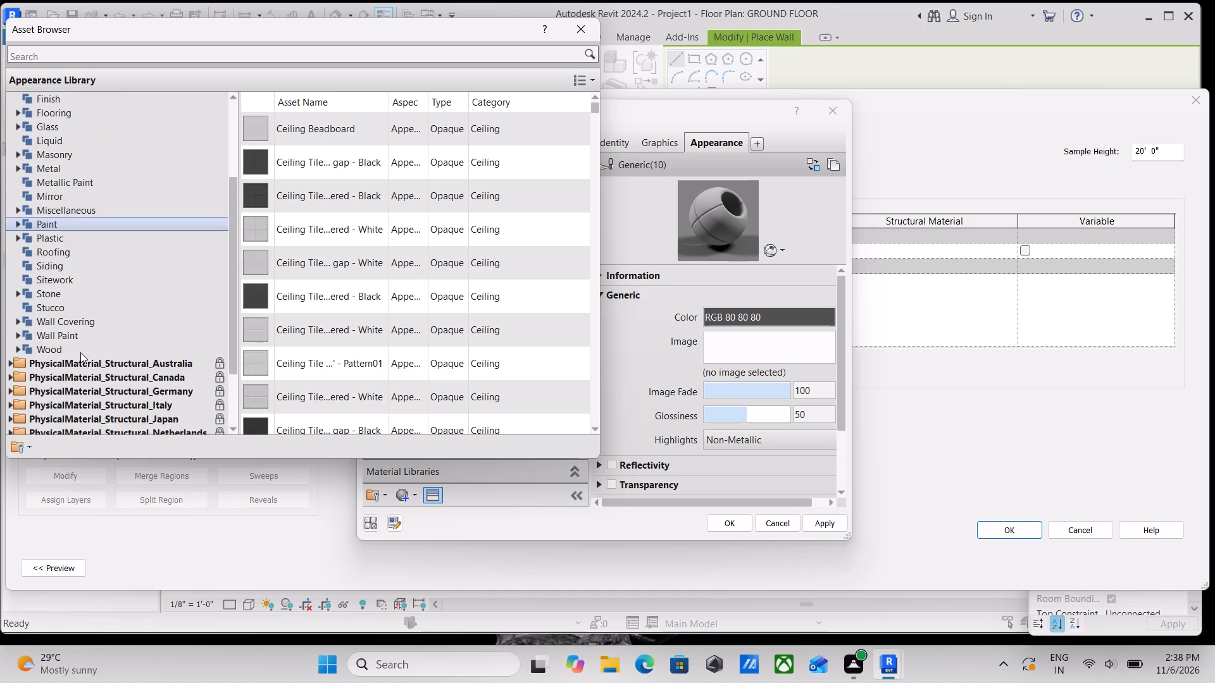
left_click(18, 333)
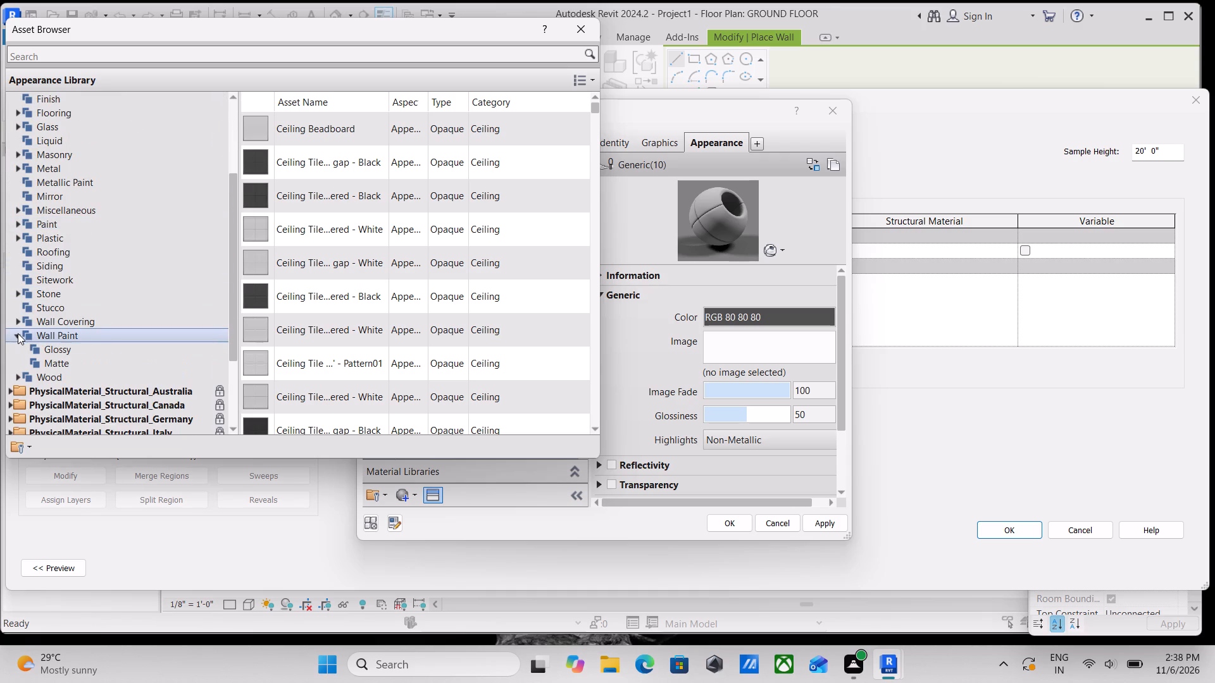
double_click(61, 358)
scroll(404, 233, "down", 1)
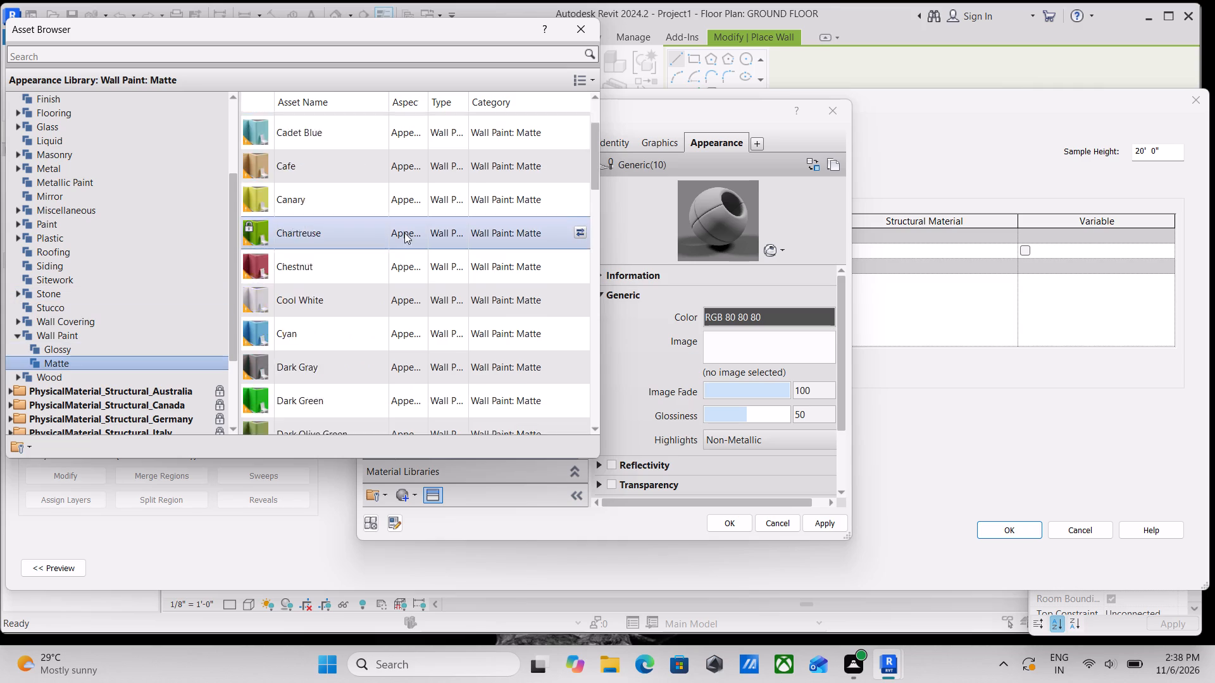
scroll(404, 233, "down", 3)
scroll(404, 233, "up", 1)
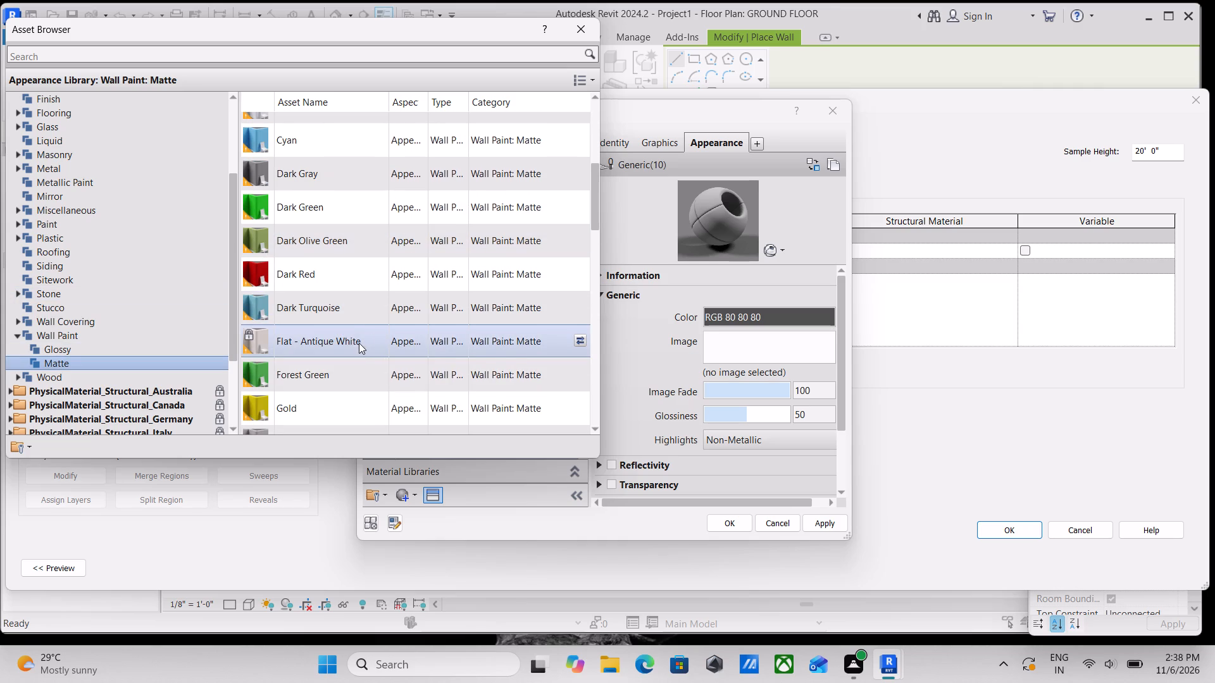
scroll(358, 343, "up", 9)
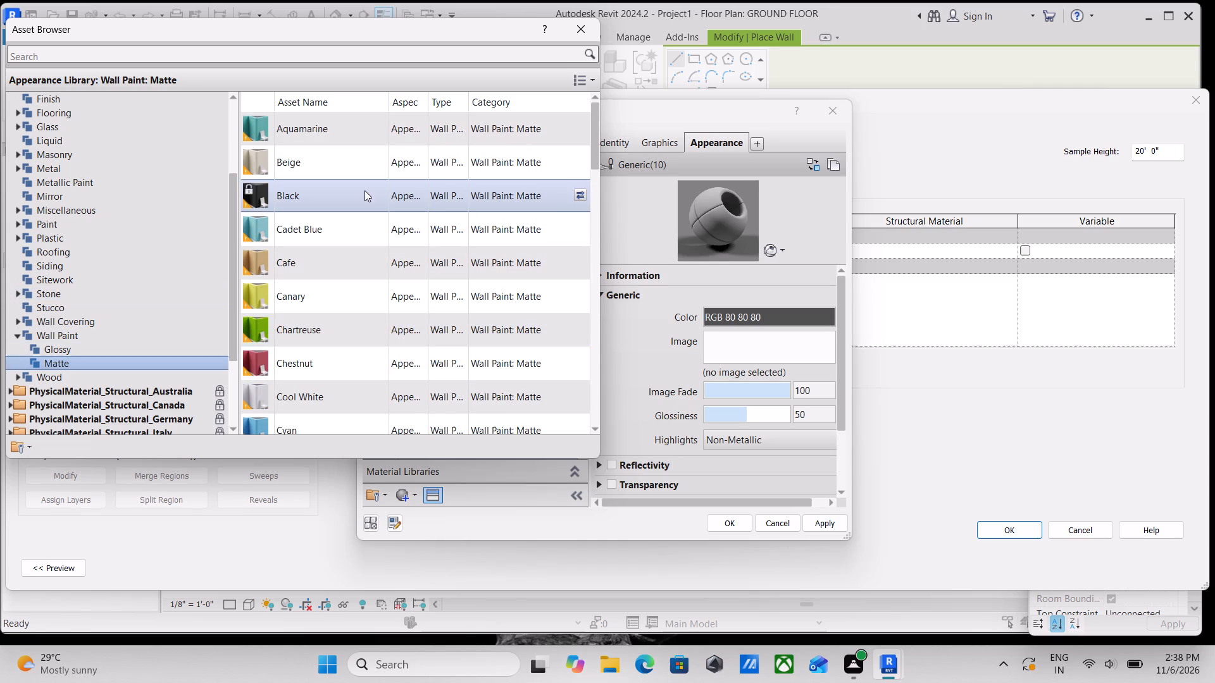
scroll(282, 173, "down", 5)
scroll(326, 260, "down", 5)
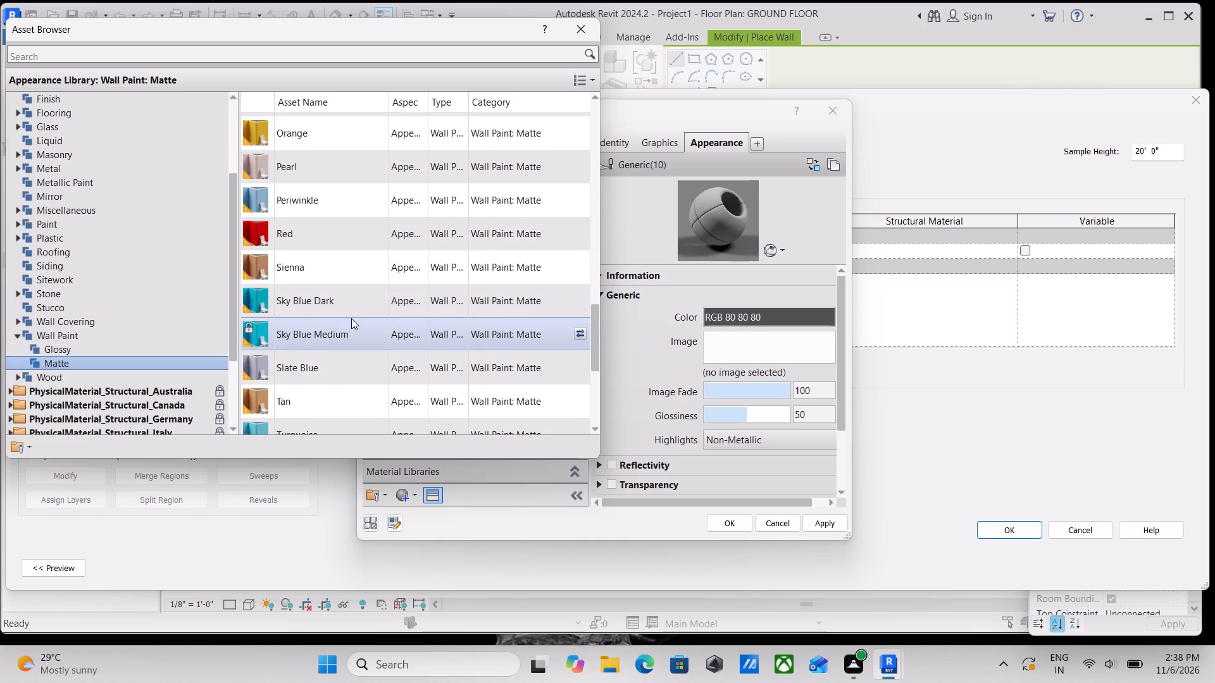
scroll(351, 318, "down", 4)
scroll(412, 359, "down", 5)
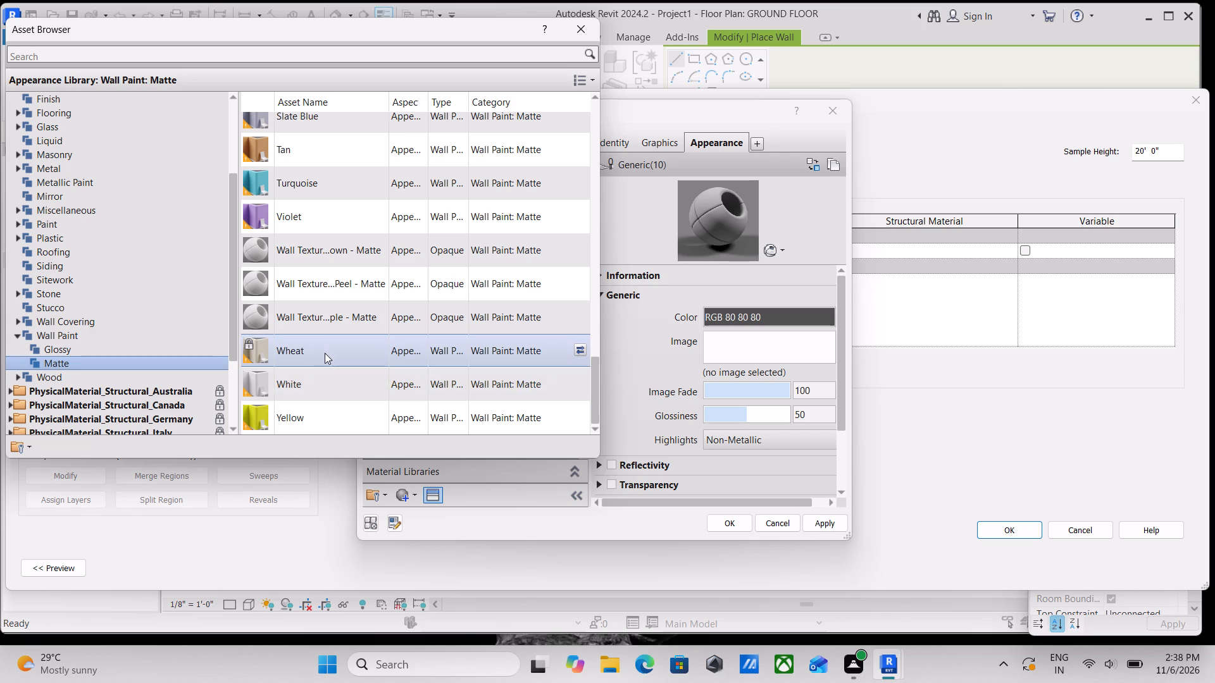
scroll(330, 352, "up", 4)
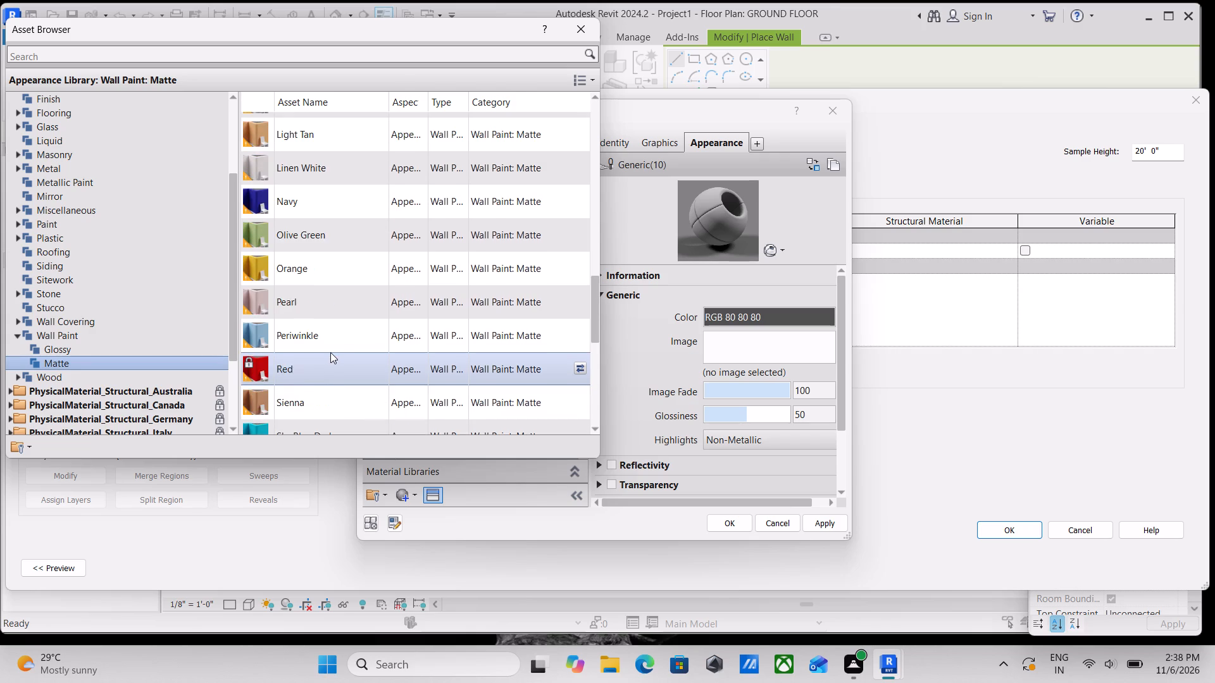
scroll(330, 352, "up", 2)
scroll(330, 352, "down", 2)
scroll(343, 189, "up", 3)
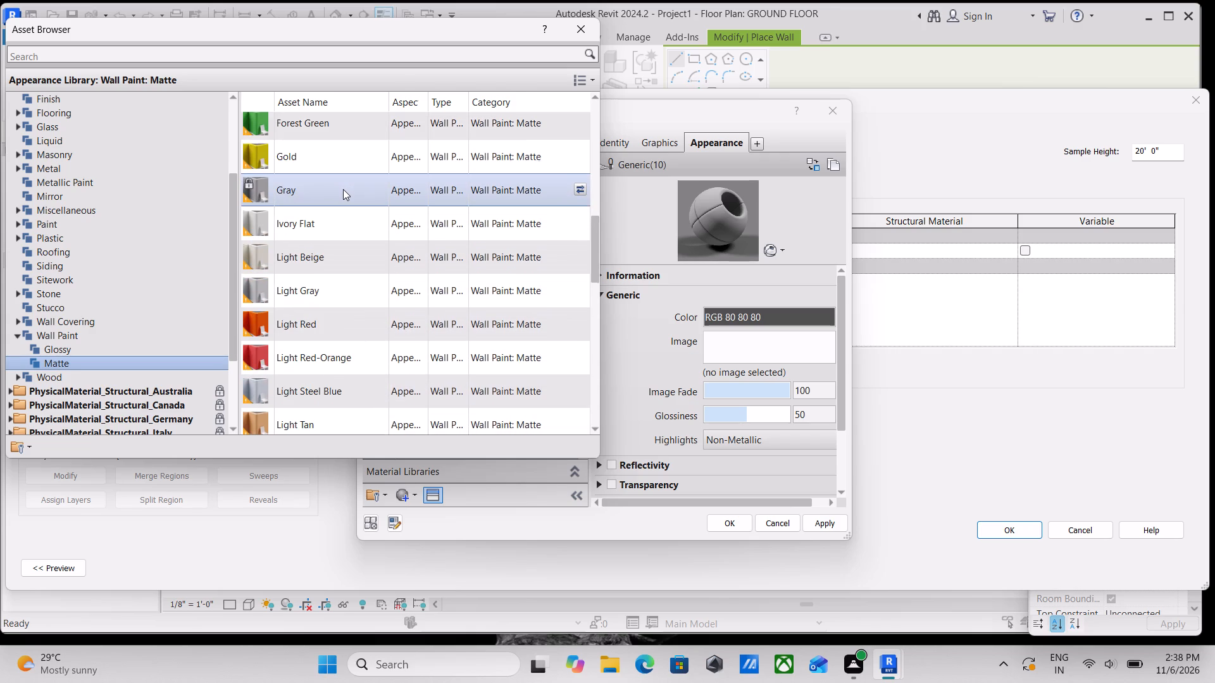
scroll(343, 189, "up", 1)
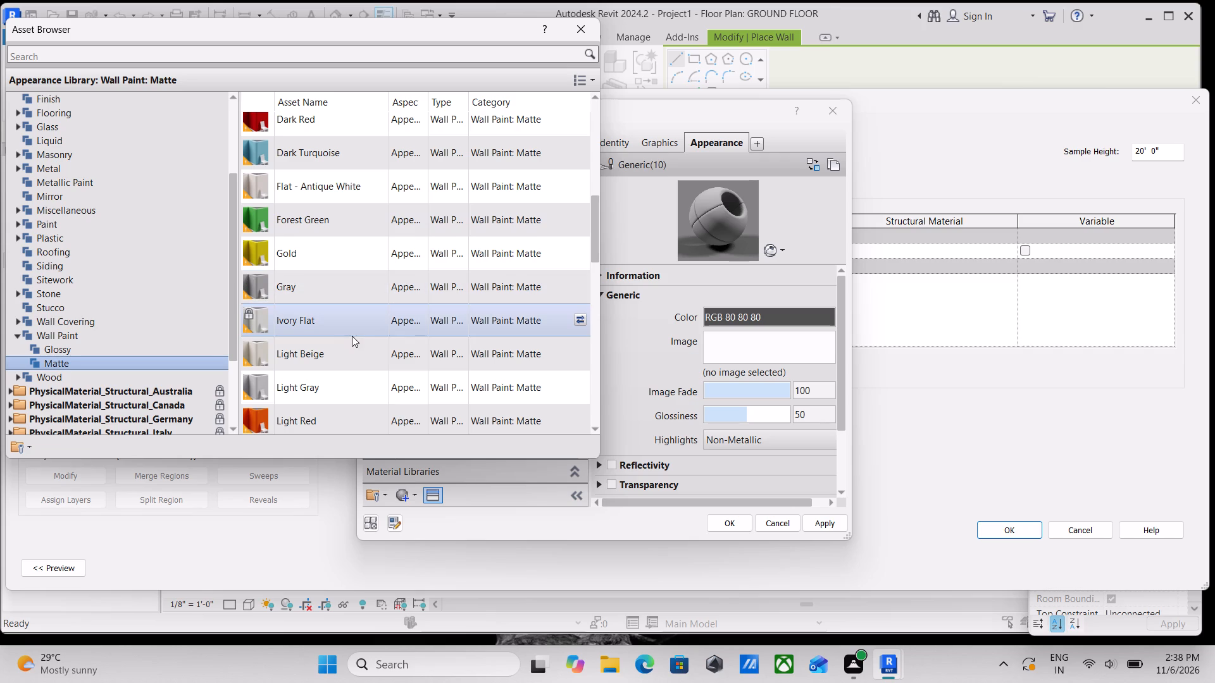
triple_click(356, 318)
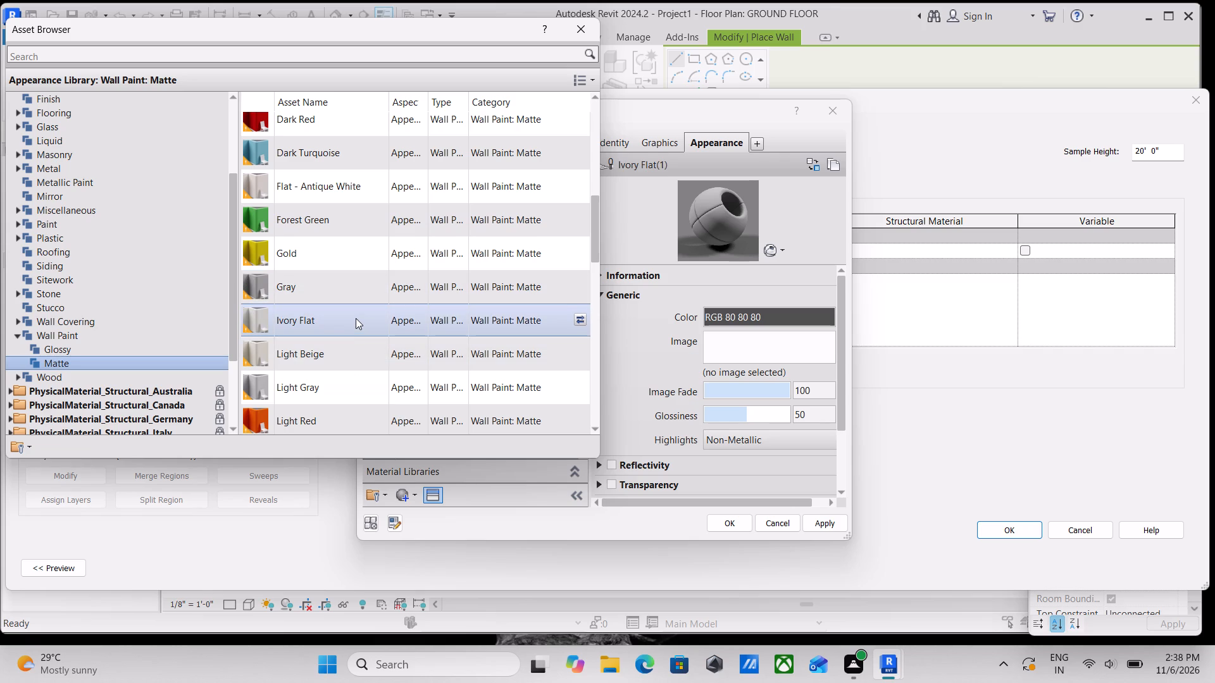
left_click(356, 318)
left_click(358, 307)
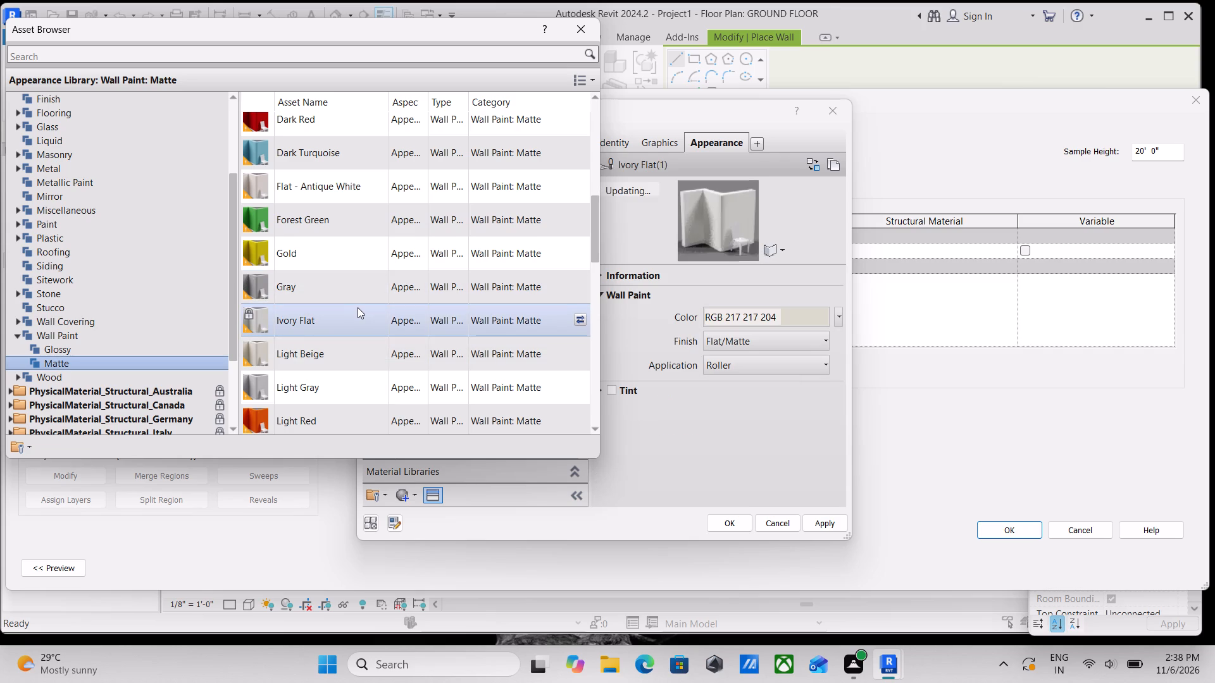
Assign EXTERIOR WALL PAINT to the Structure [1] layer and accept the EXTERIOR WALL 9" assembly and type properties.
left_click(822, 521)
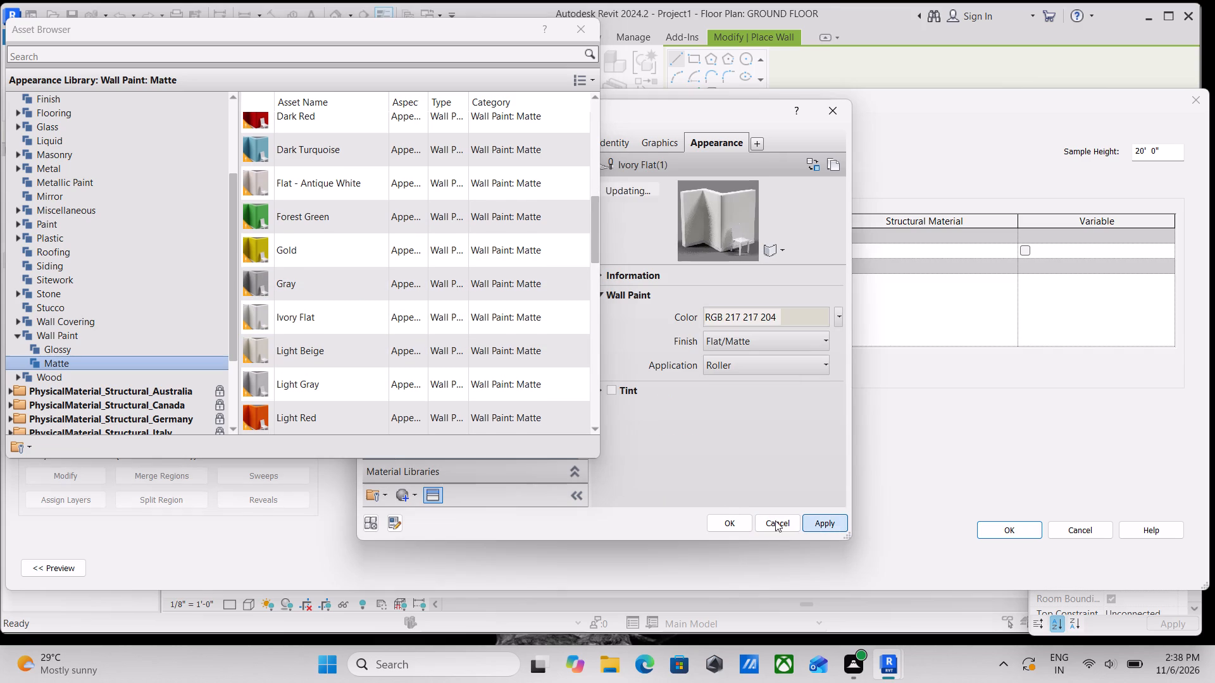
left_click(728, 515)
left_click(732, 522)
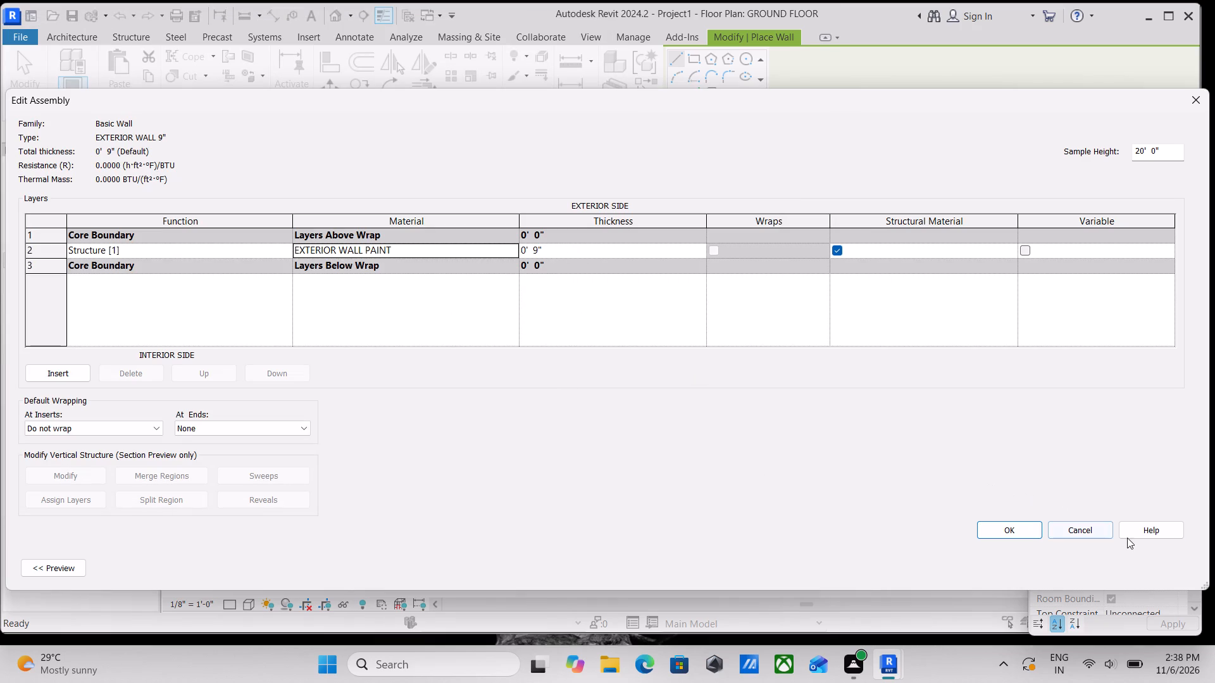
left_click(993, 525)
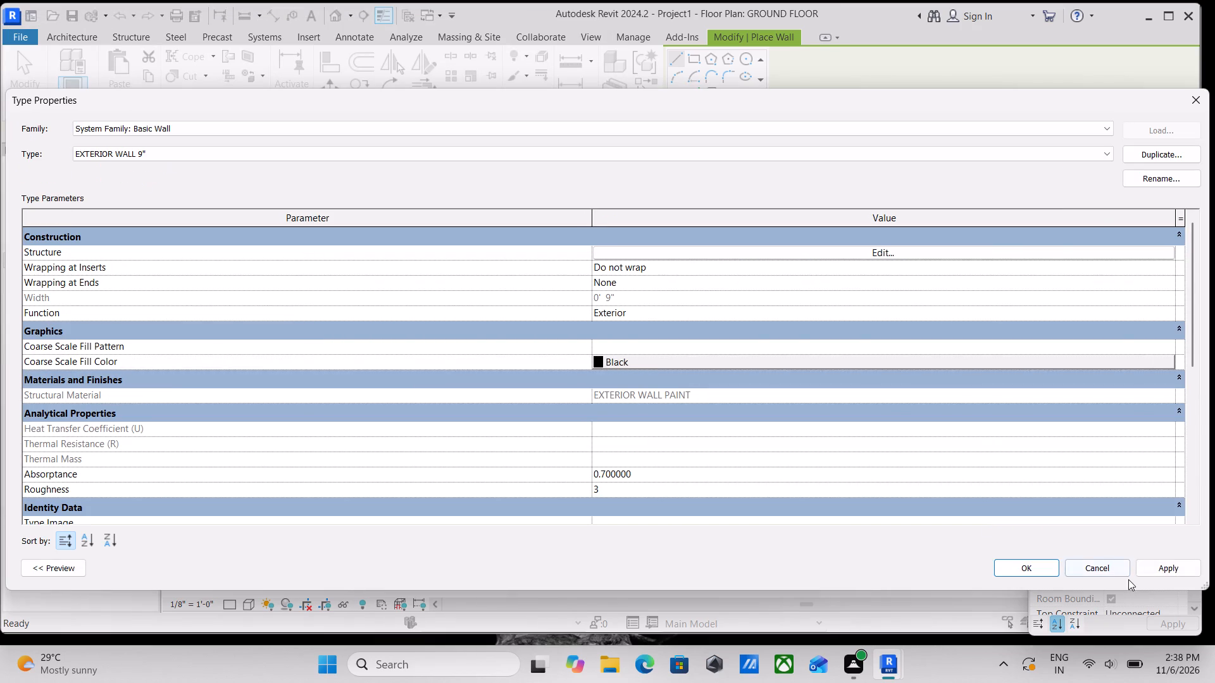
left_click(1164, 567)
left_click(1021, 568)
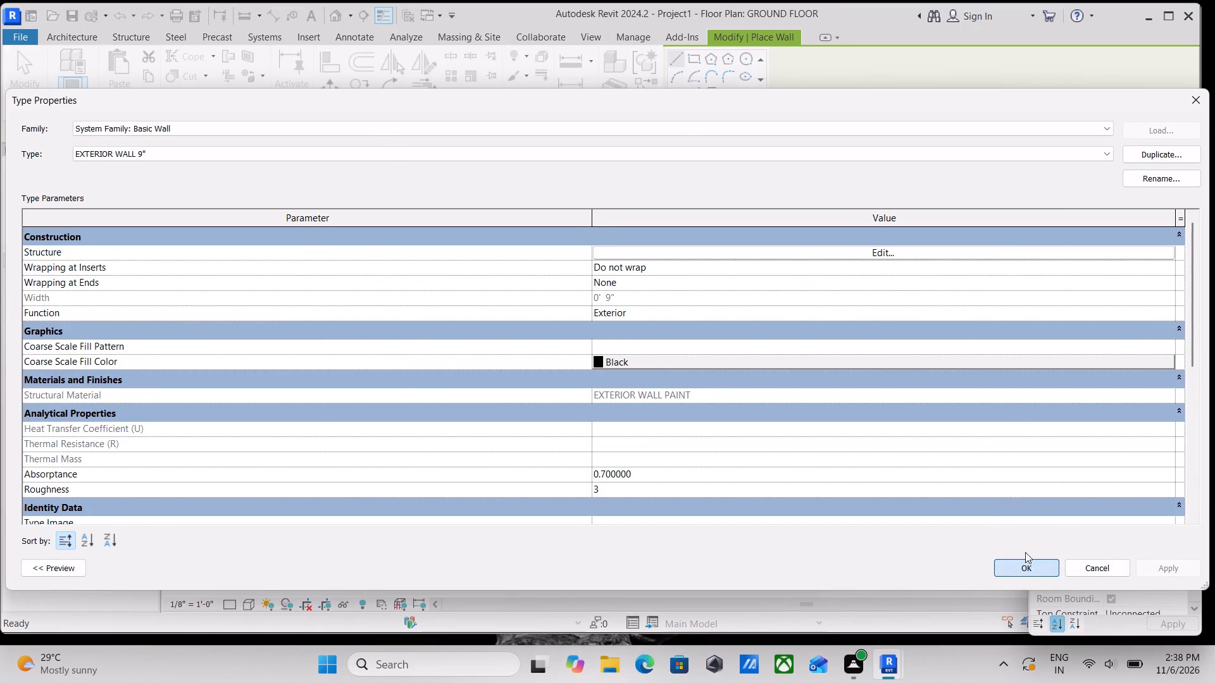
Duplicate the EXTERIOR WALL 9" wall type under the name INTERIOR WALL PAINT 5".
scroll(730, 375, "up", 4)
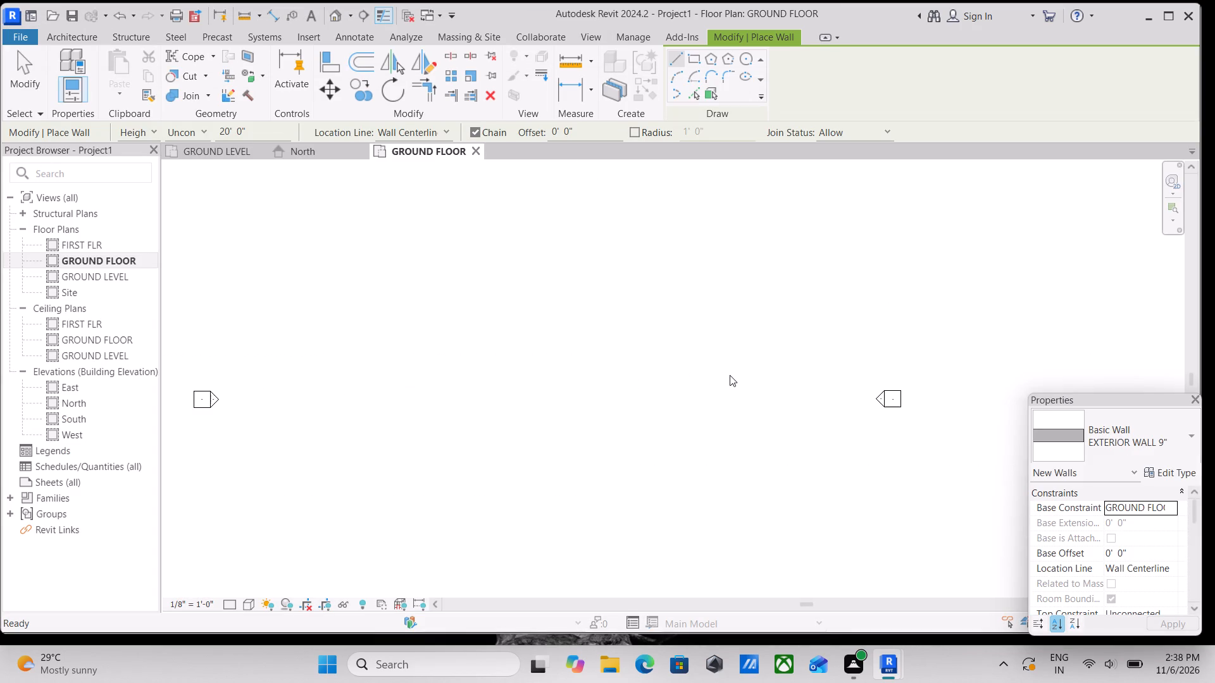
scroll(448, 360, "down", 3)
middle_click_drag(448, 360, 444, 481)
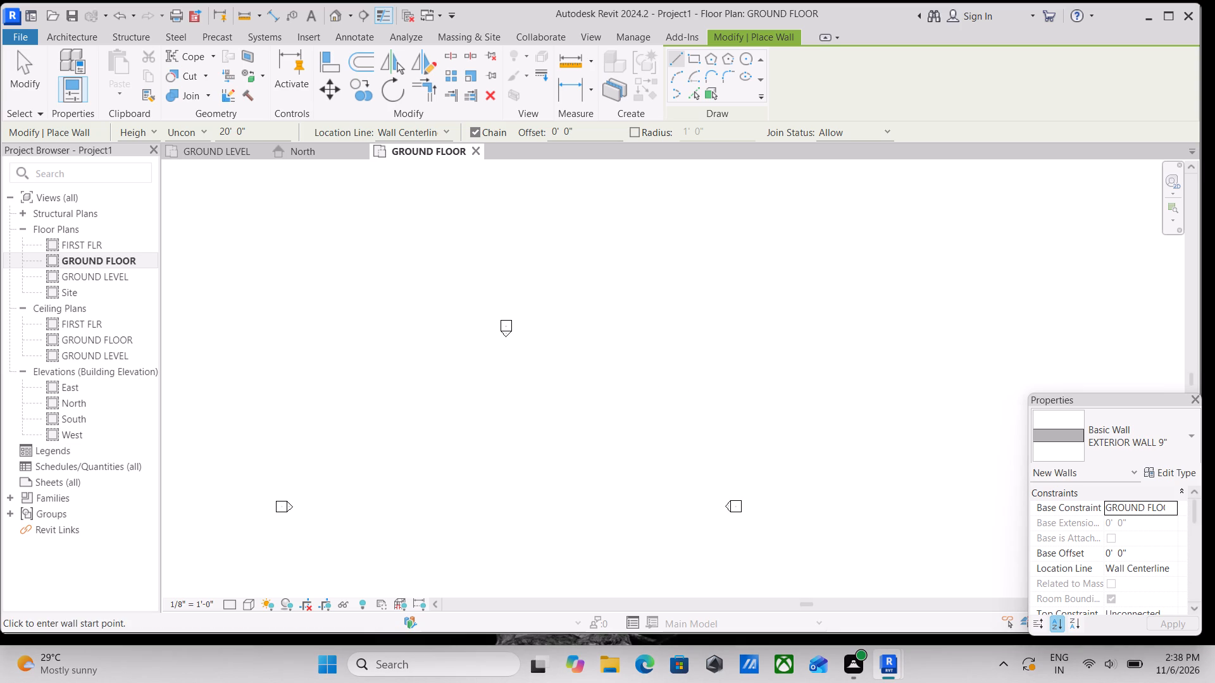
left_click(1169, 469)
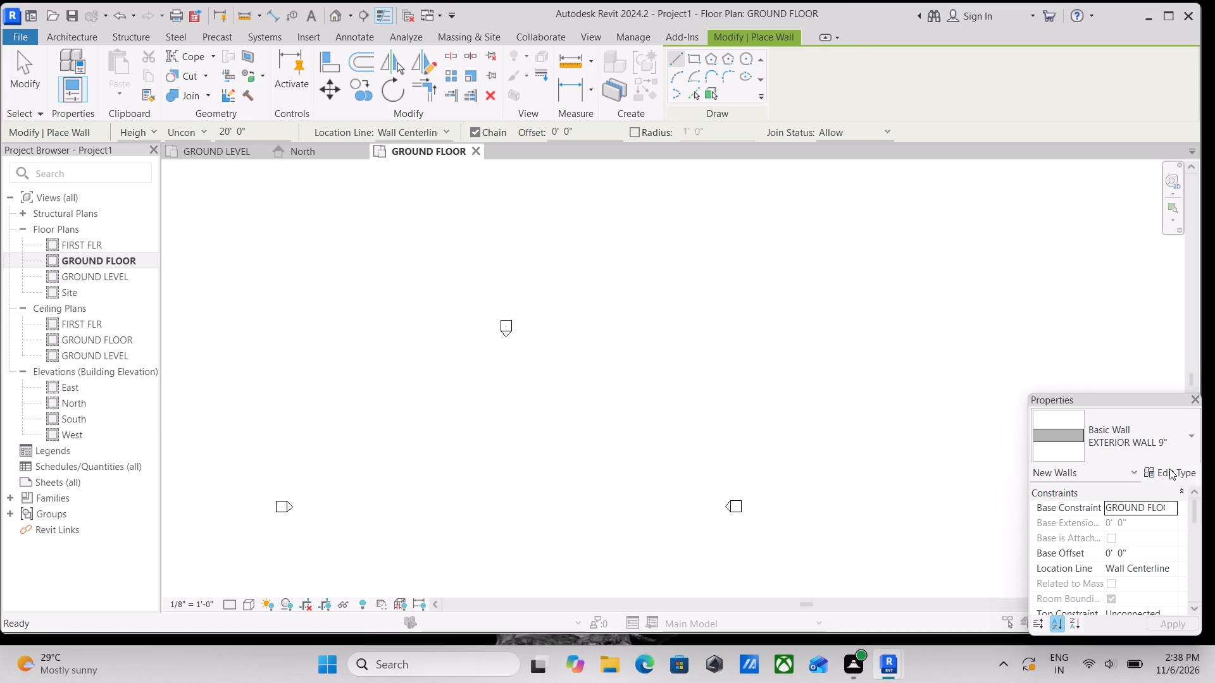
left_click(1150, 152)
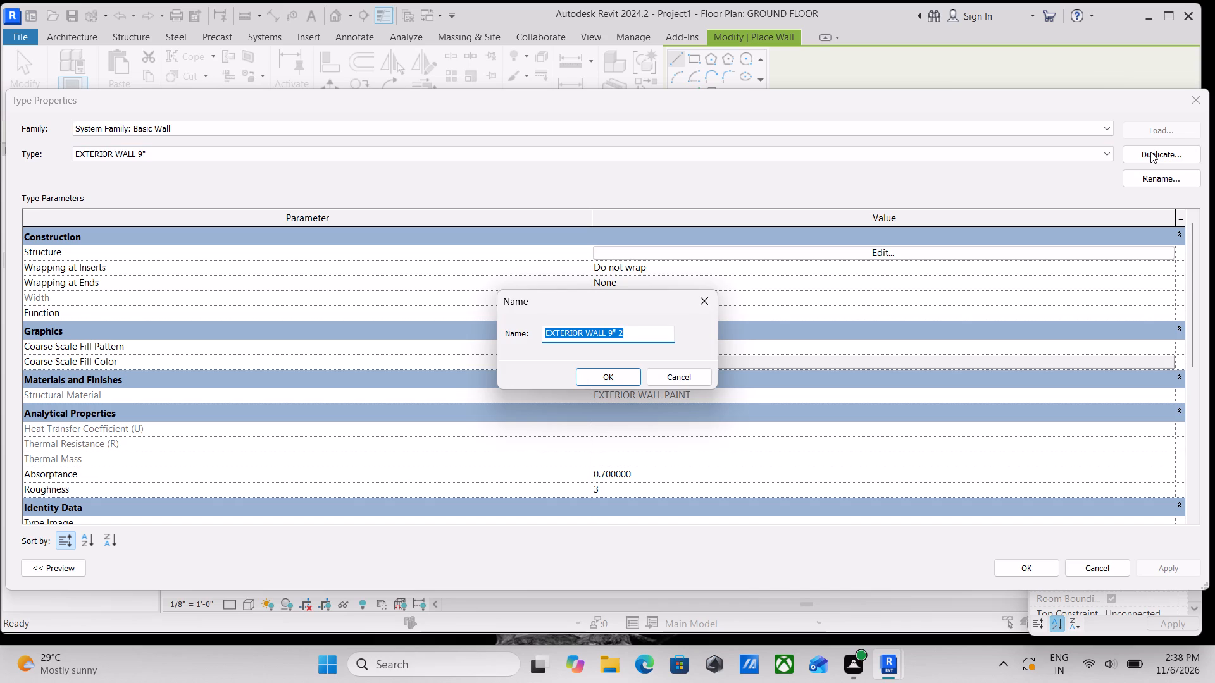
key("i")
type("NT")
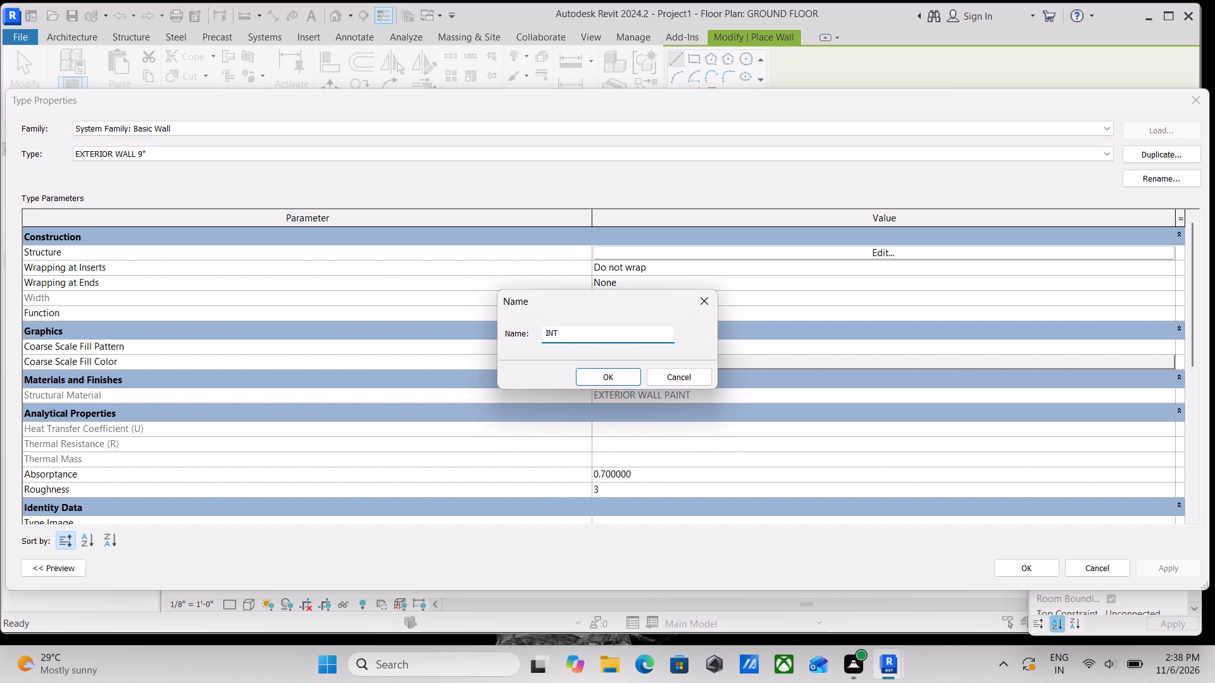
type("ERIOR")
key("space")
type("WALL")
key("space")
type("PAINT")
key("space")
key("5")
key("shift+quotedbl")
left_click(612, 371)
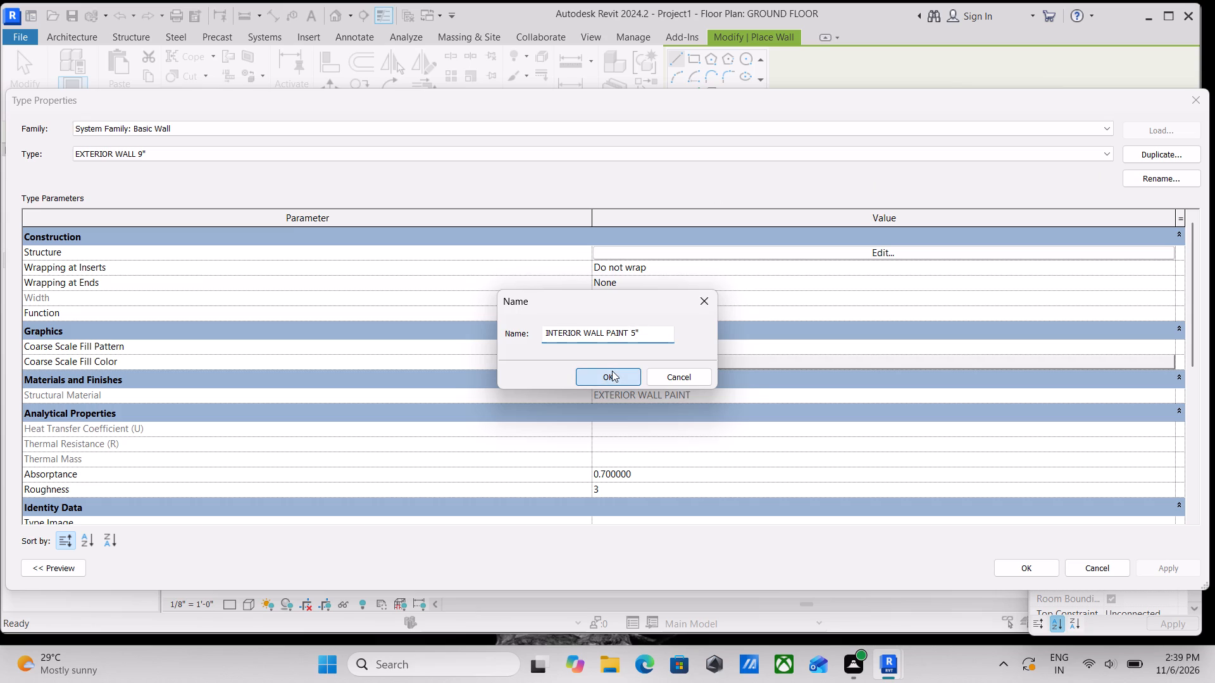
Set the Structure [1] layer thickness of INTERIOR WALL PAINT 5" to 5" and accept the assembly and type properties.
left_click(864, 252)
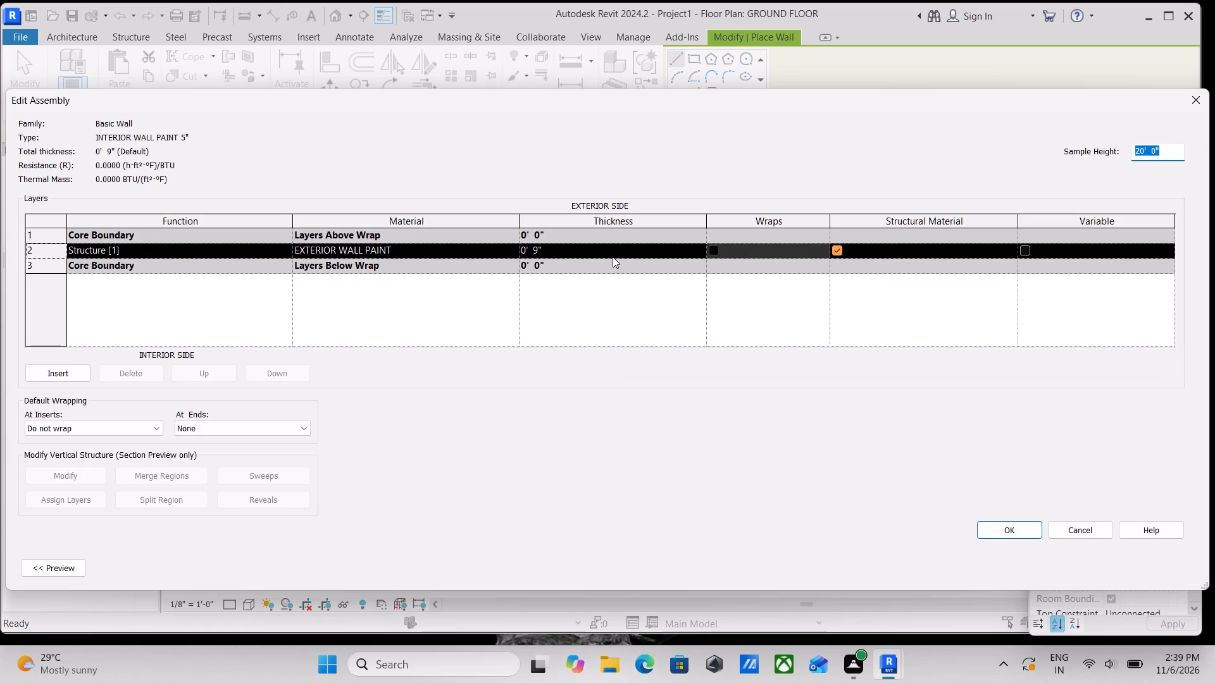
left_click(618, 254)
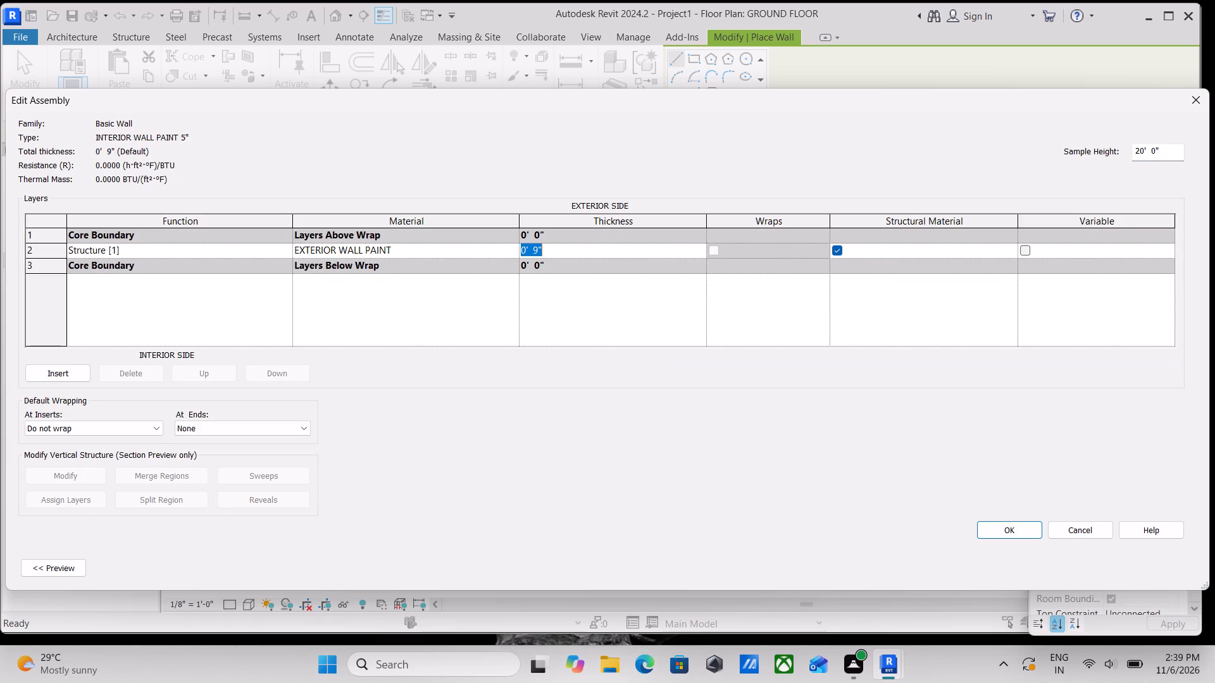
key("5")
key("shift+quotedbl")
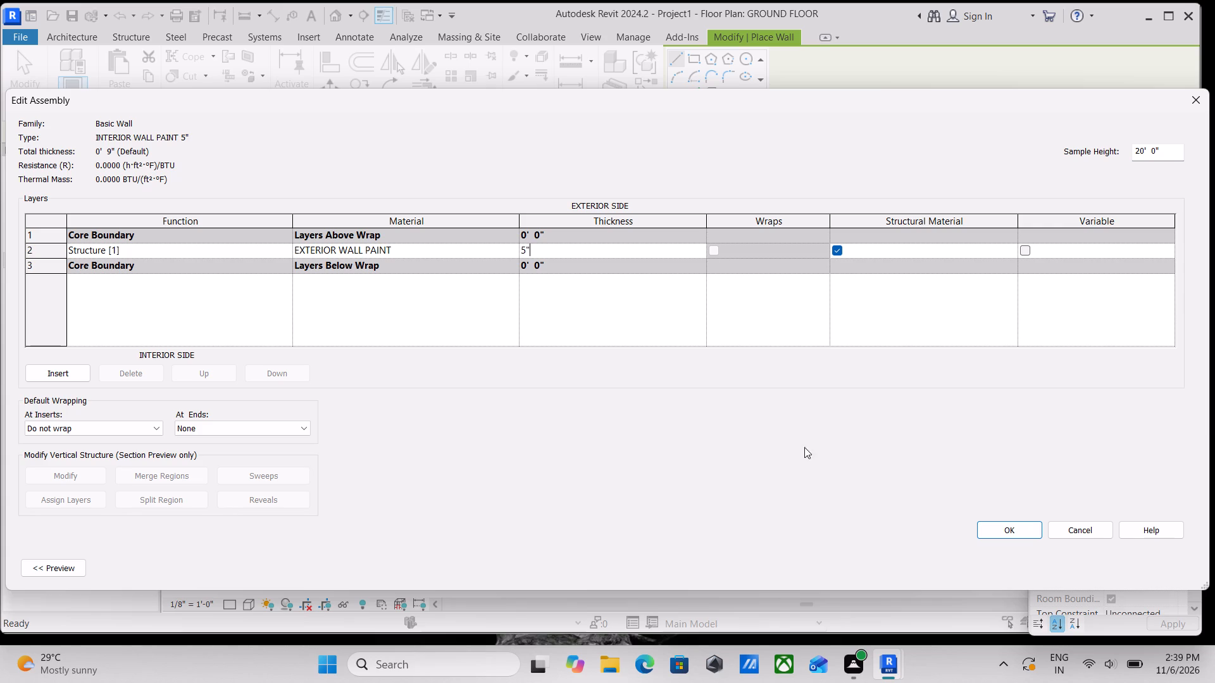
left_click(1015, 529)
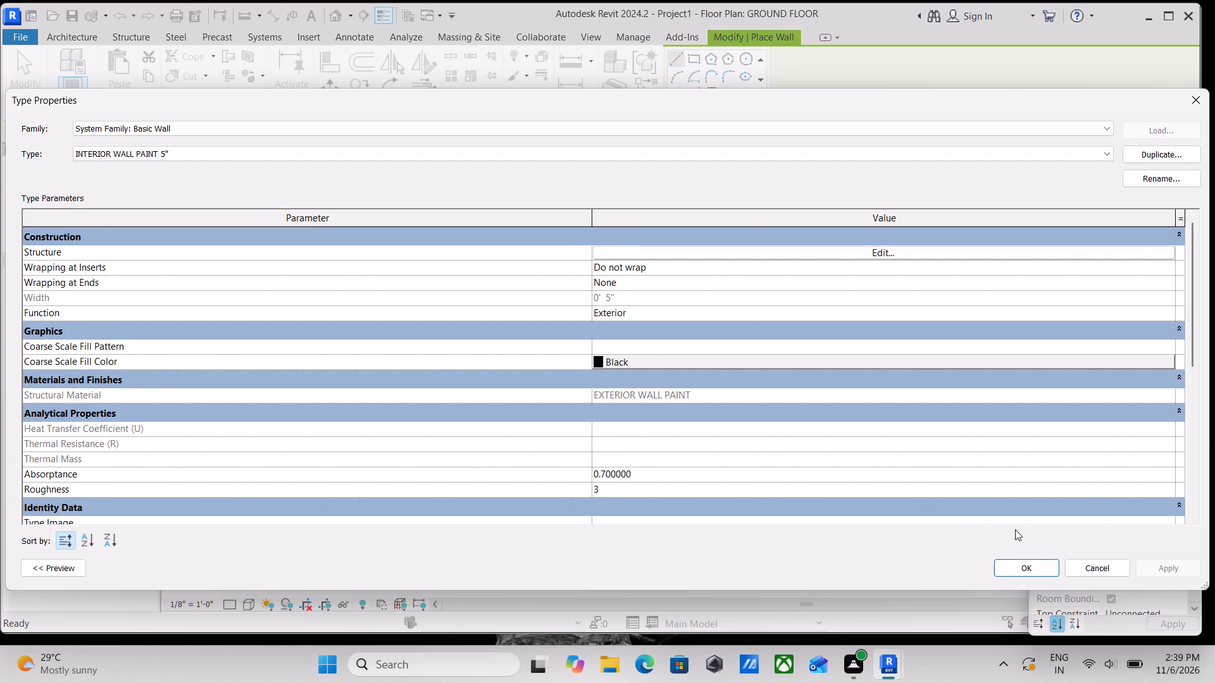
left_click(1168, 567)
left_click(1036, 562)
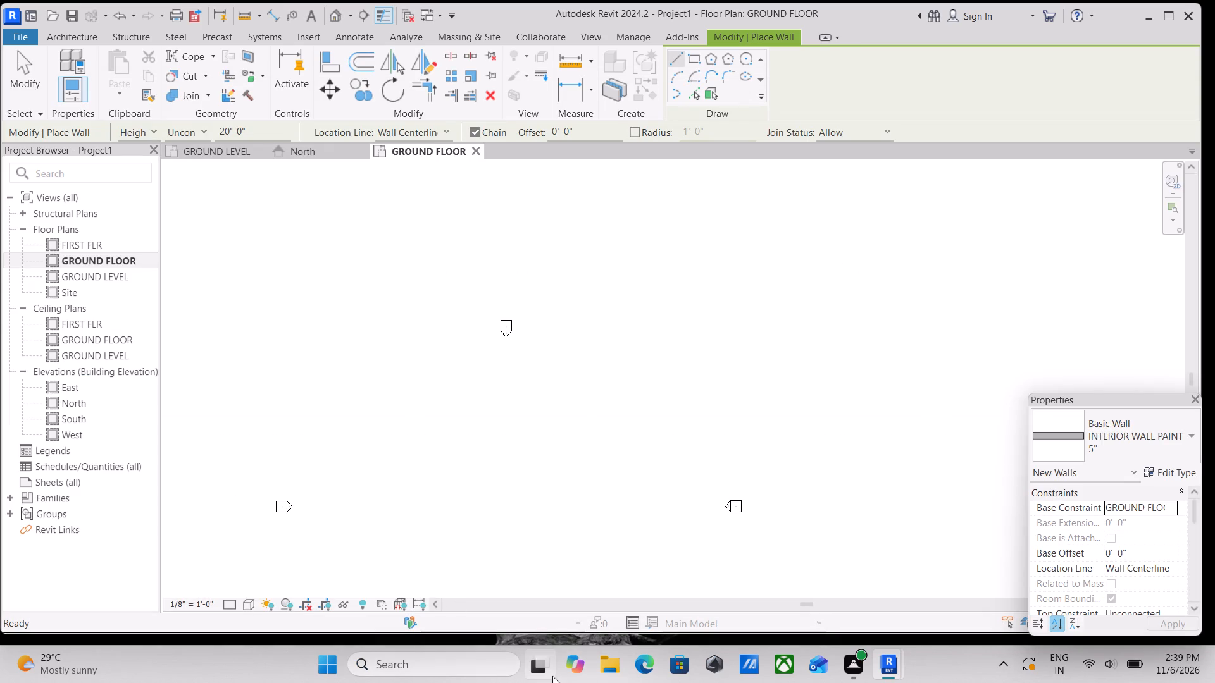
Open the reference image "WhatsApp Image 2026-11-06 at 2.25.23 PM (1)" from the Downloads folder in File Explorer.
left_click(613, 667)
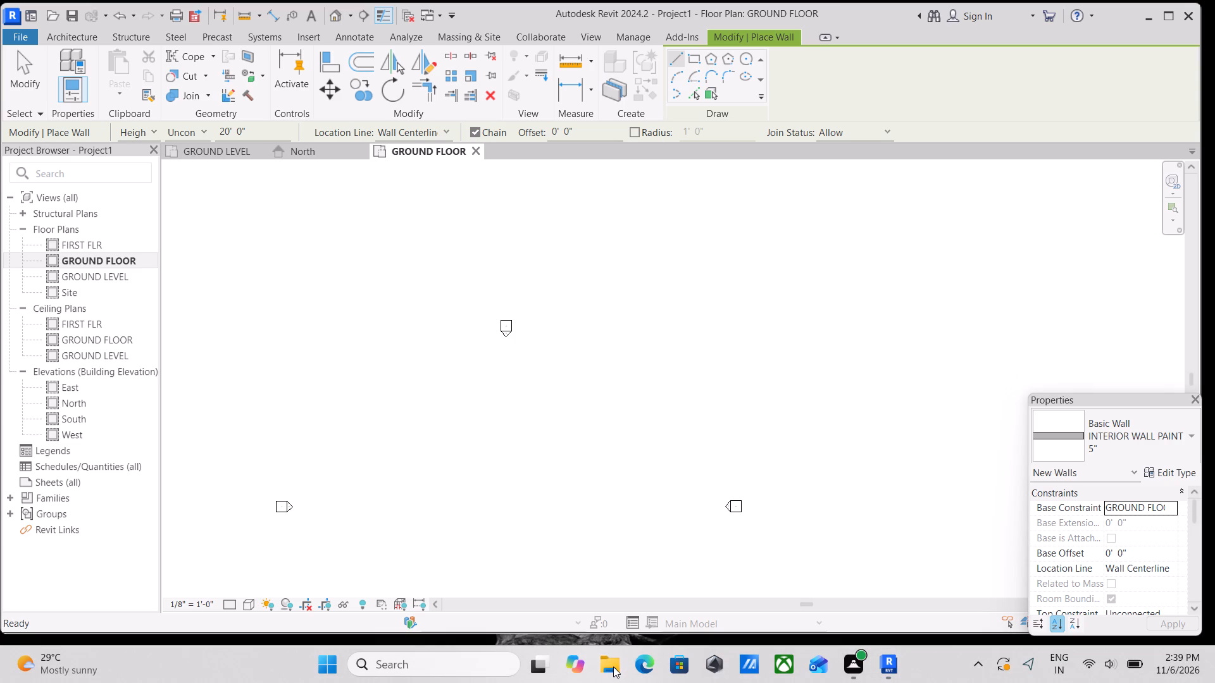
left_click(620, 675)
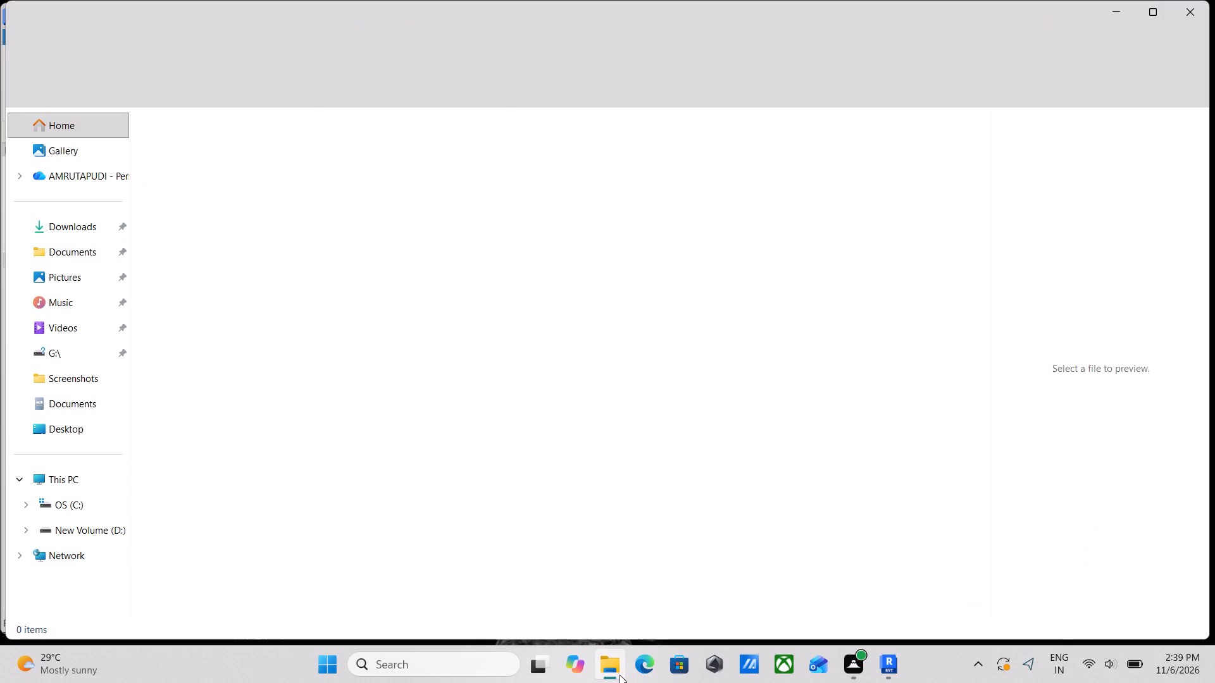
left_click(612, 659)
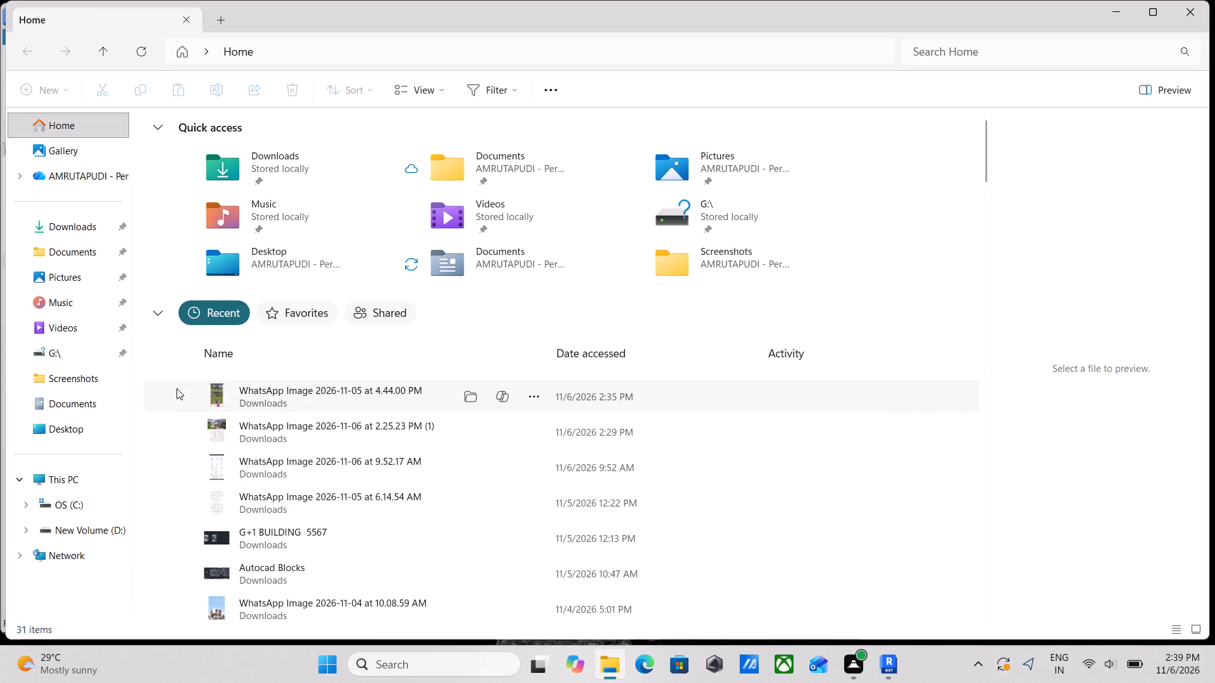
double_click(54, 225)
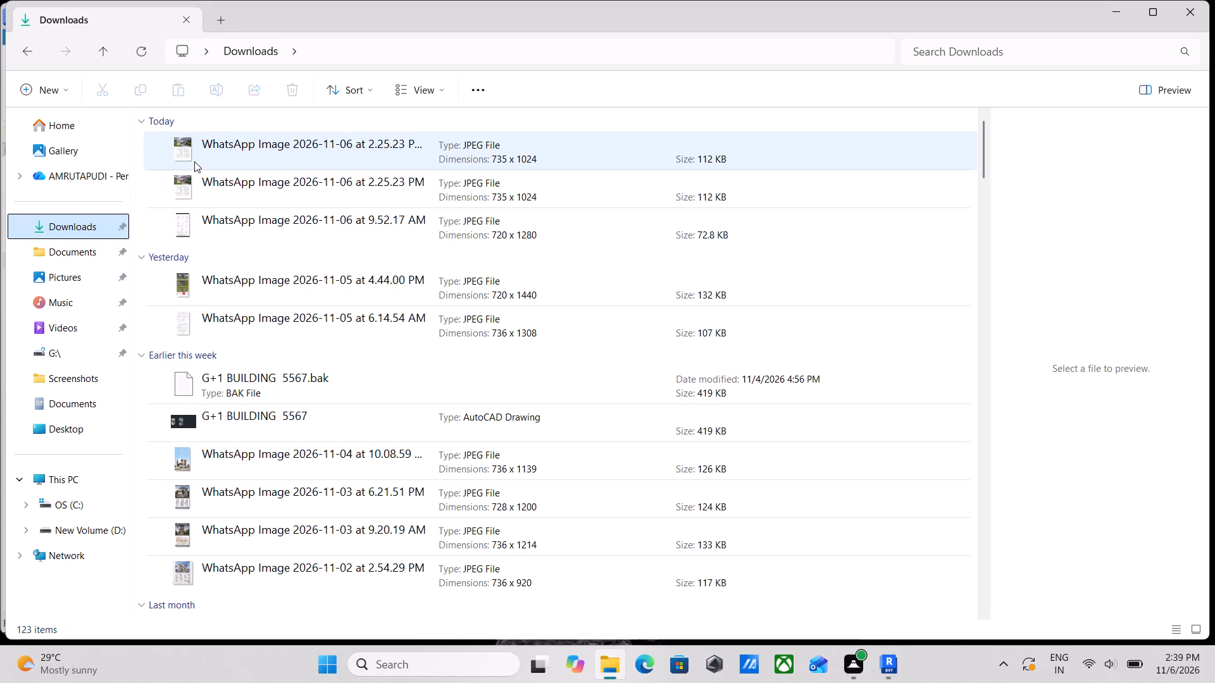
double_click(180, 146)
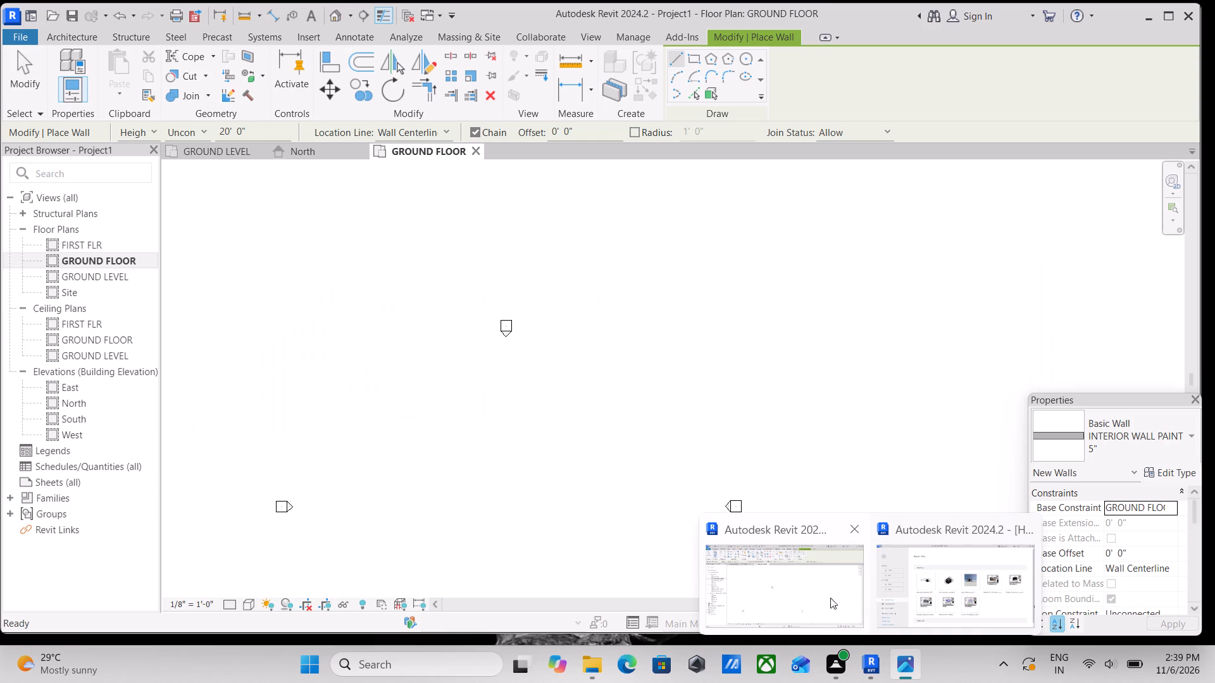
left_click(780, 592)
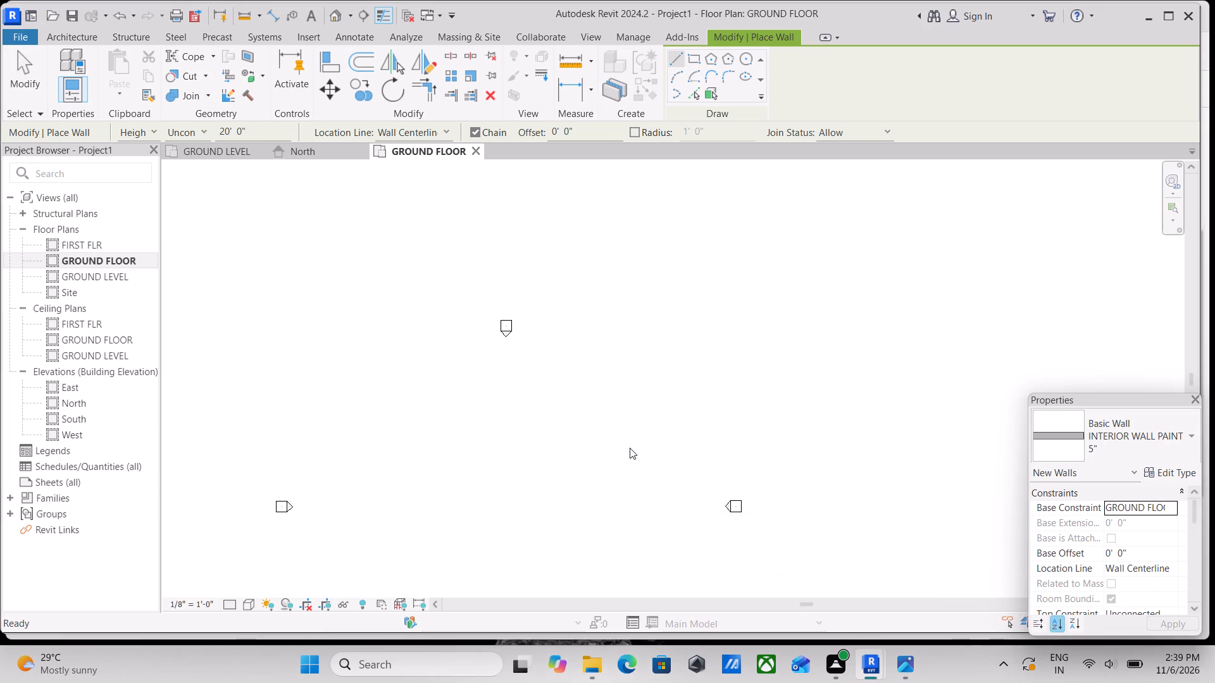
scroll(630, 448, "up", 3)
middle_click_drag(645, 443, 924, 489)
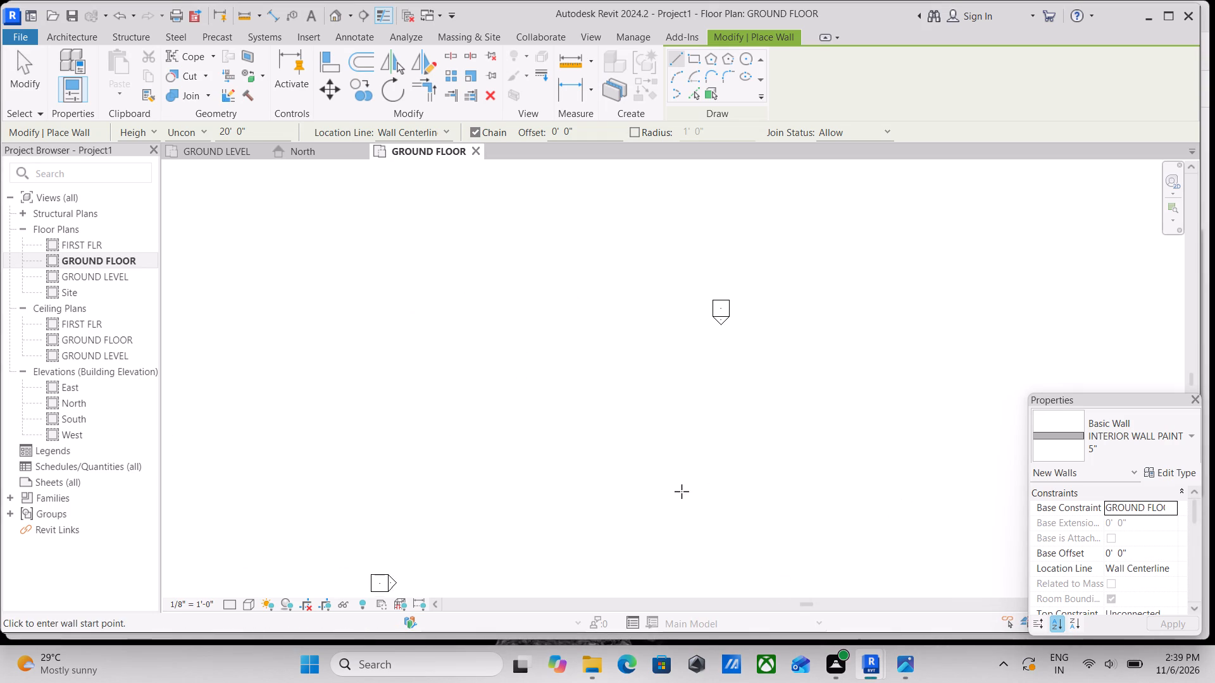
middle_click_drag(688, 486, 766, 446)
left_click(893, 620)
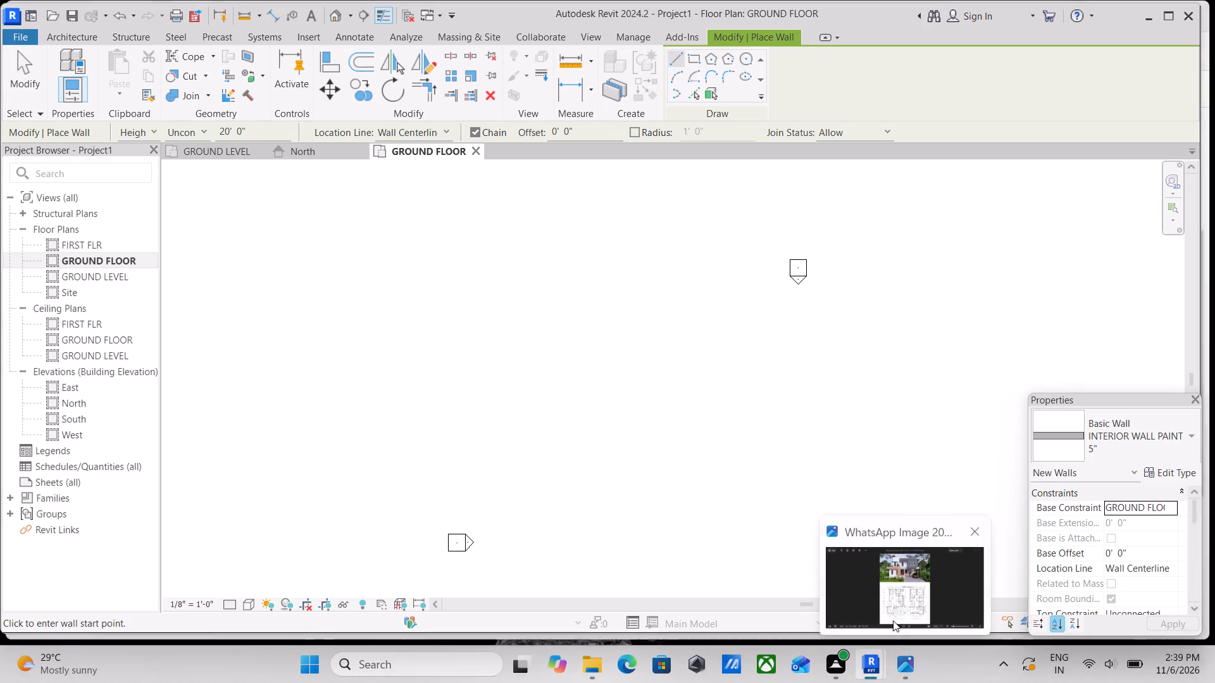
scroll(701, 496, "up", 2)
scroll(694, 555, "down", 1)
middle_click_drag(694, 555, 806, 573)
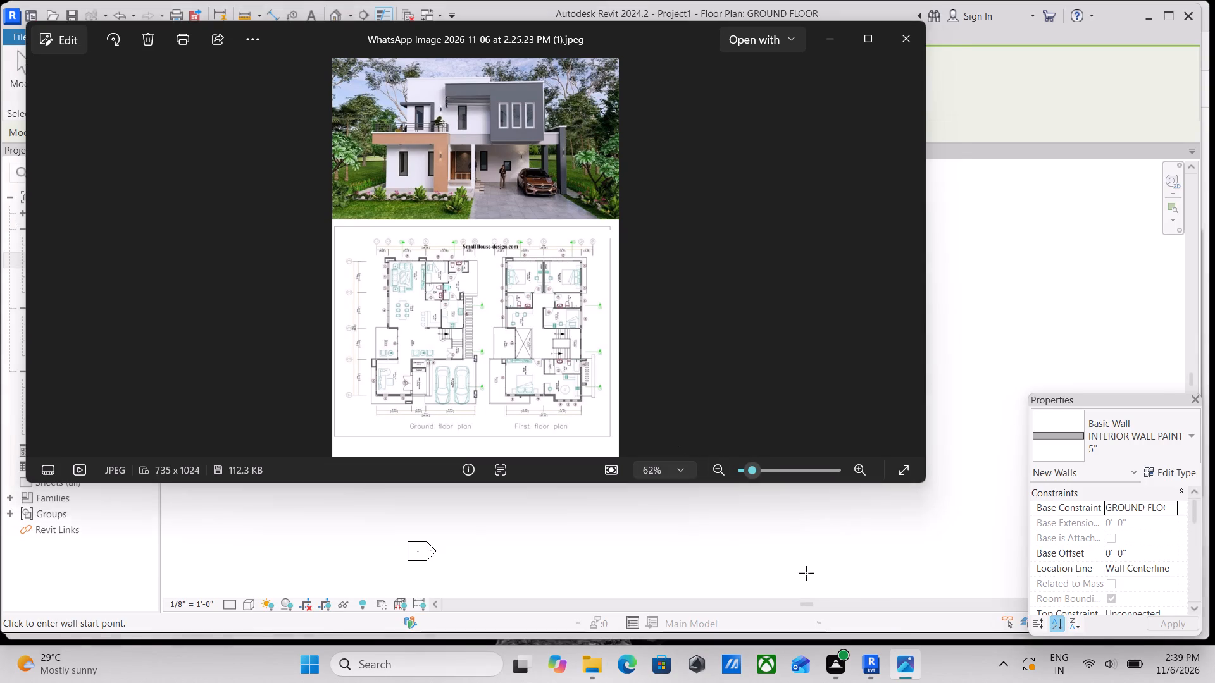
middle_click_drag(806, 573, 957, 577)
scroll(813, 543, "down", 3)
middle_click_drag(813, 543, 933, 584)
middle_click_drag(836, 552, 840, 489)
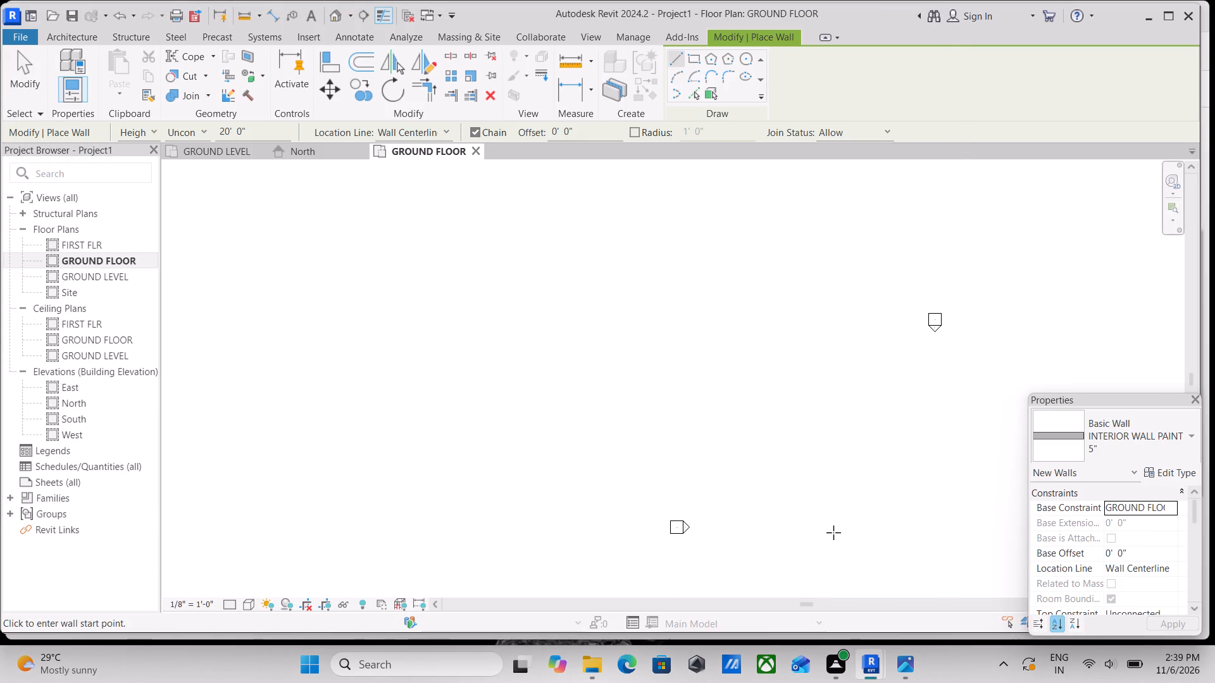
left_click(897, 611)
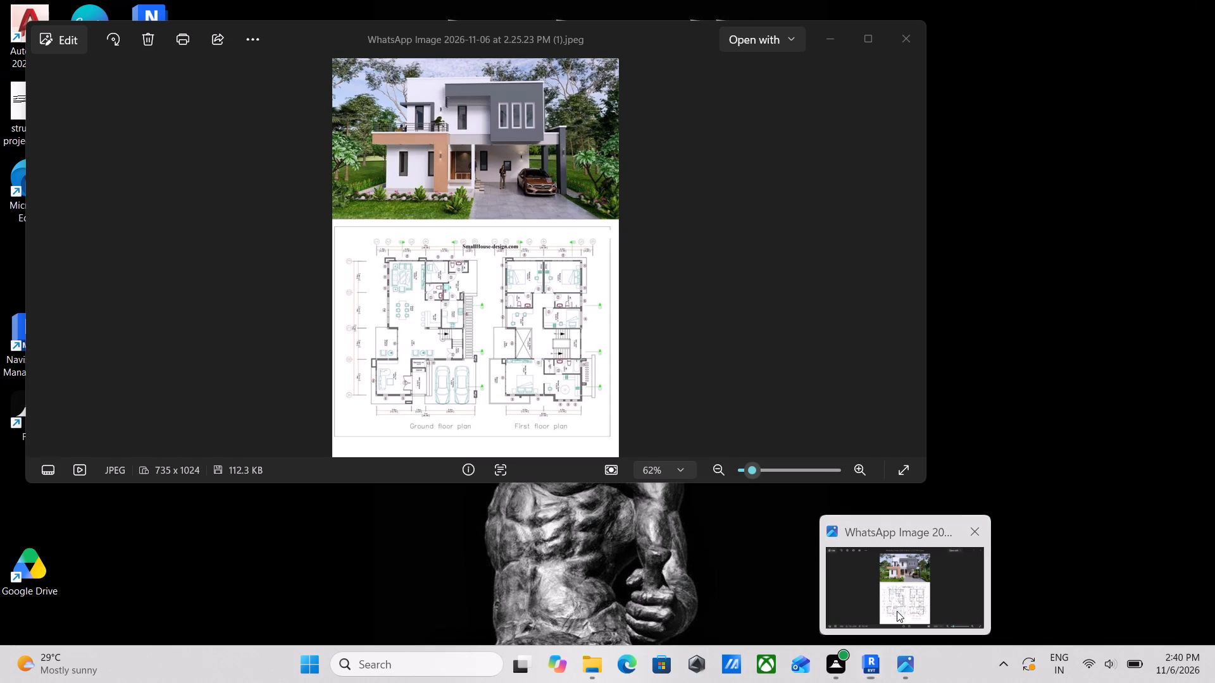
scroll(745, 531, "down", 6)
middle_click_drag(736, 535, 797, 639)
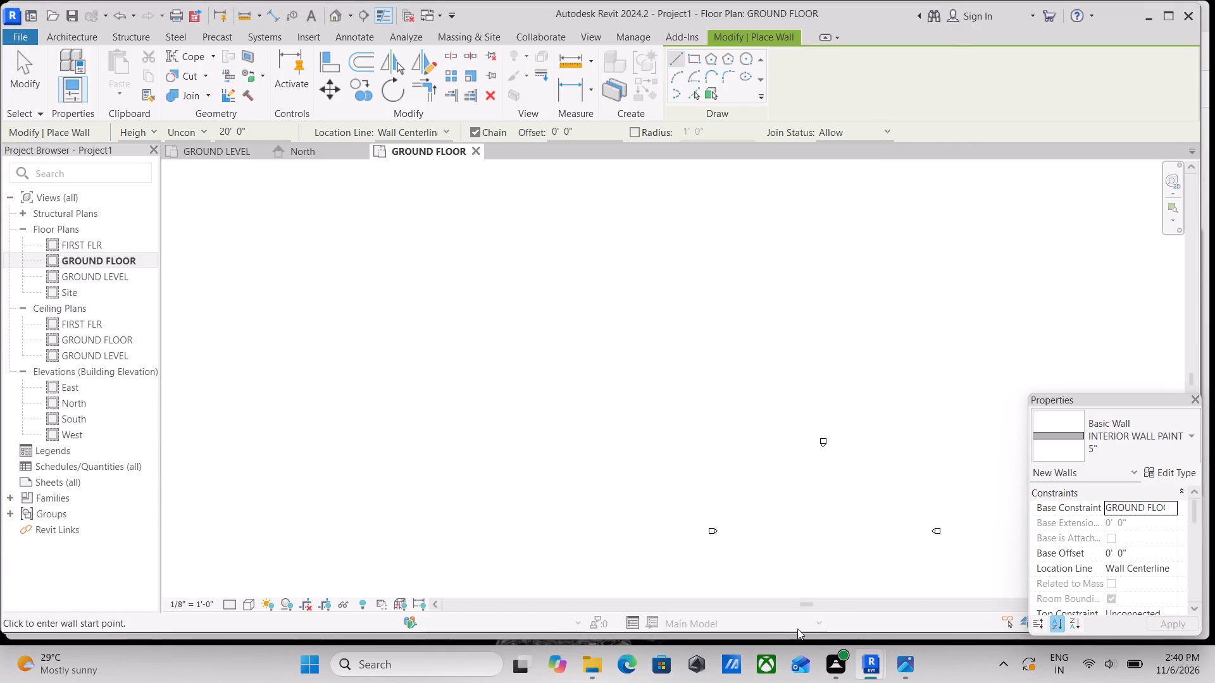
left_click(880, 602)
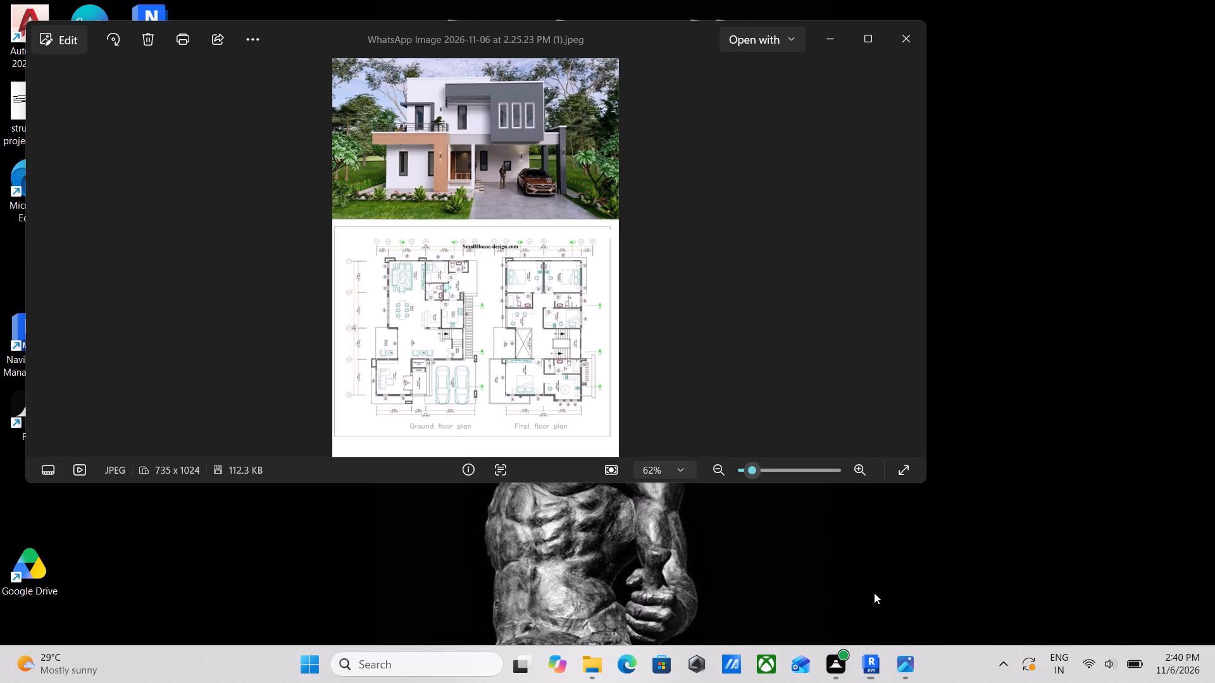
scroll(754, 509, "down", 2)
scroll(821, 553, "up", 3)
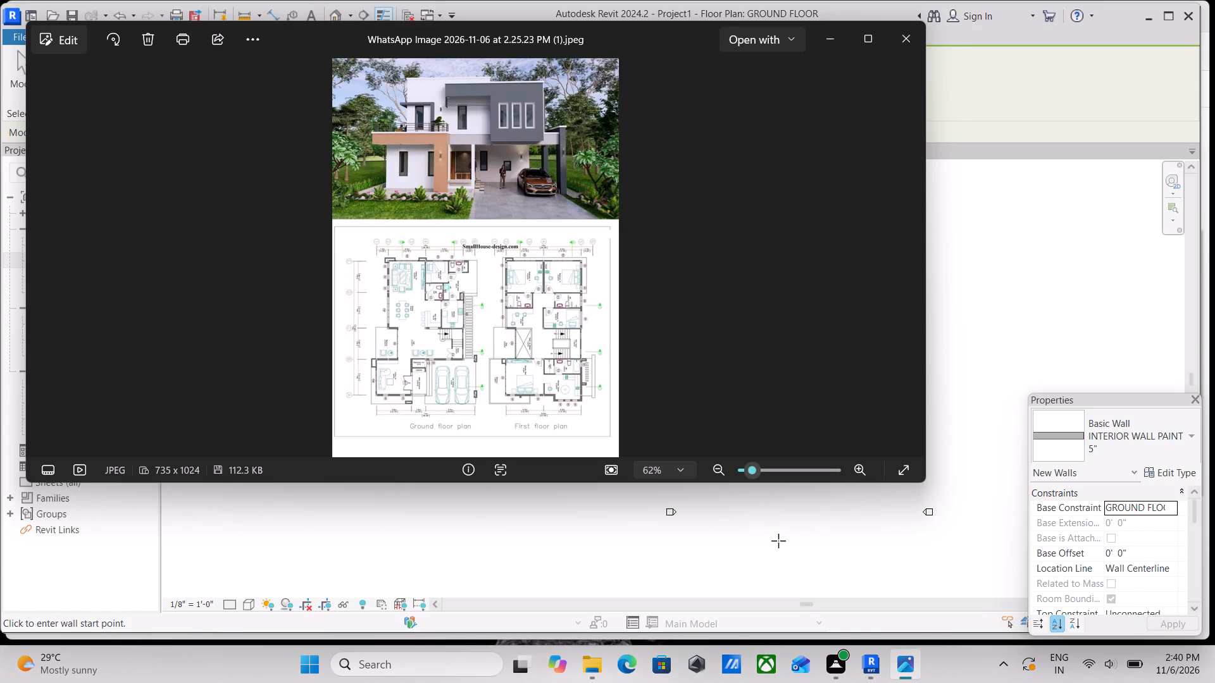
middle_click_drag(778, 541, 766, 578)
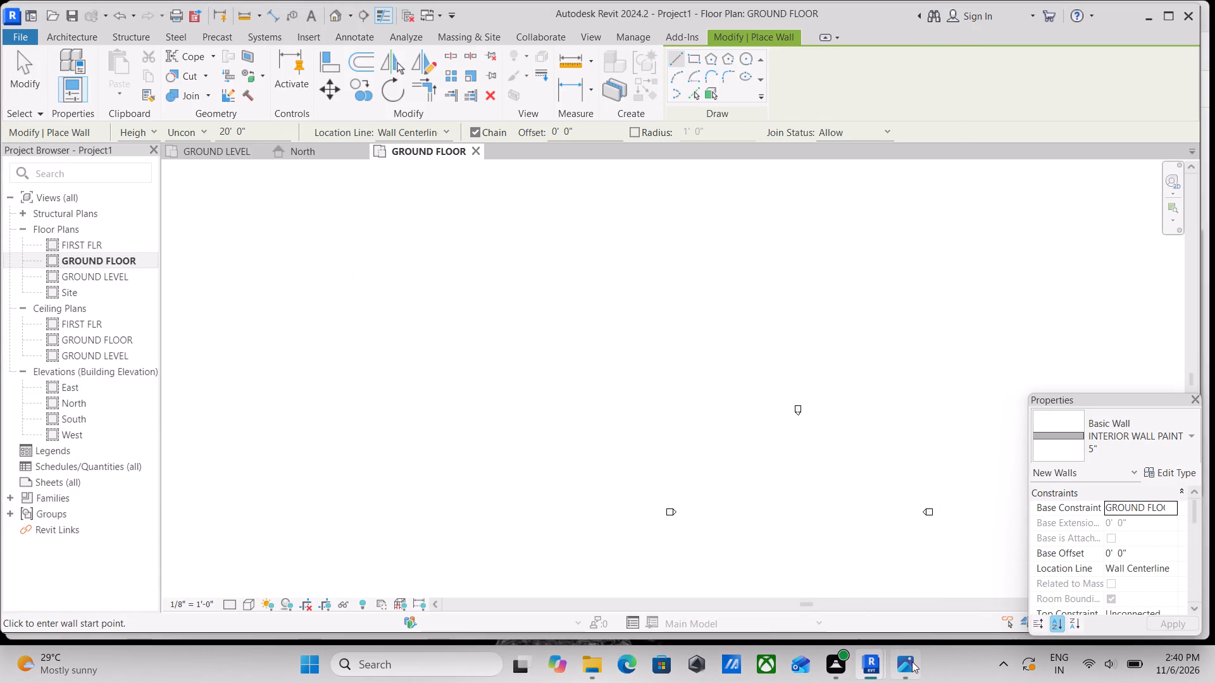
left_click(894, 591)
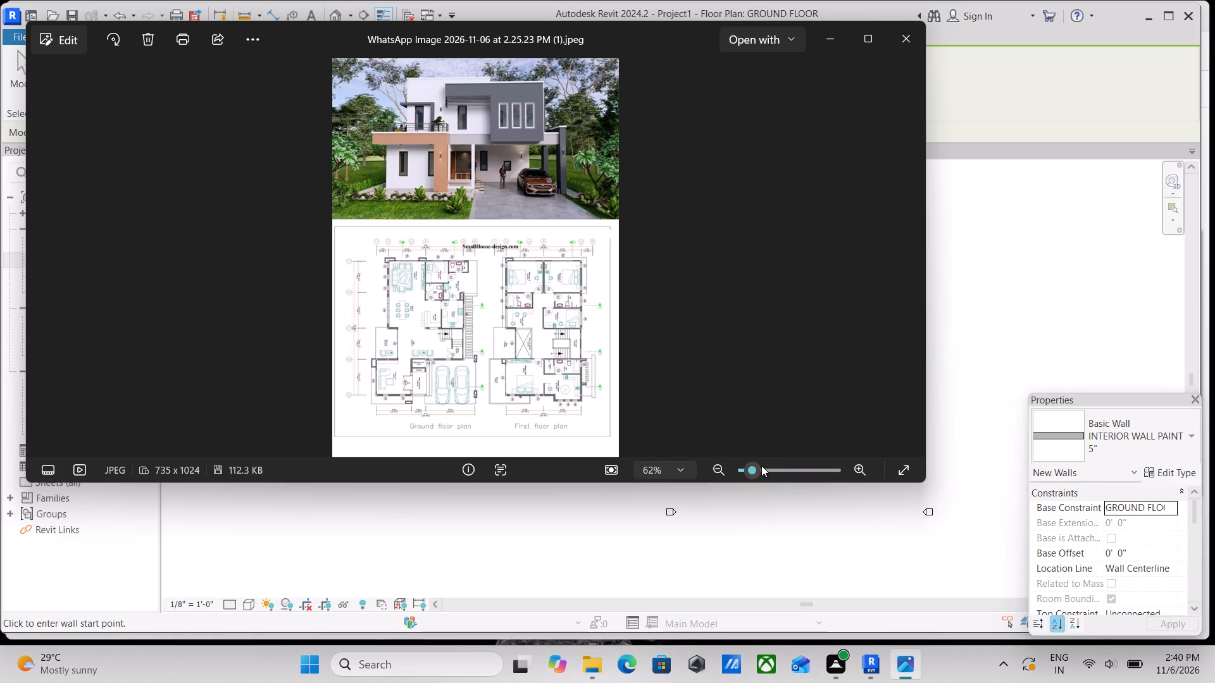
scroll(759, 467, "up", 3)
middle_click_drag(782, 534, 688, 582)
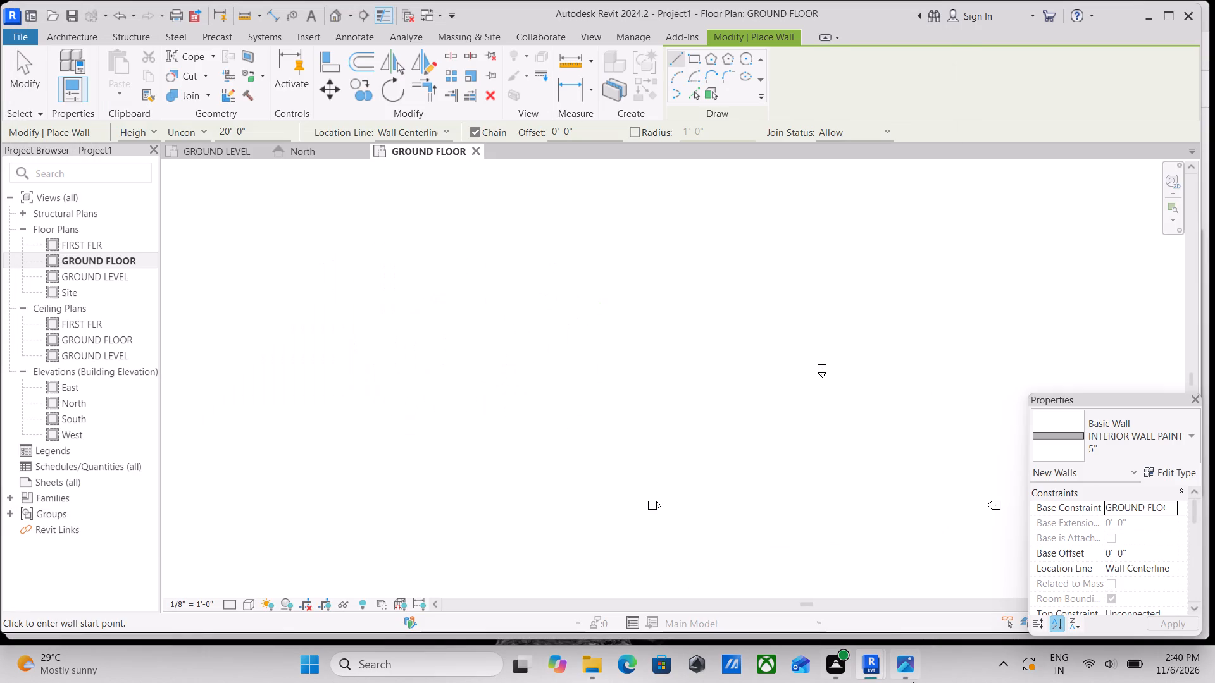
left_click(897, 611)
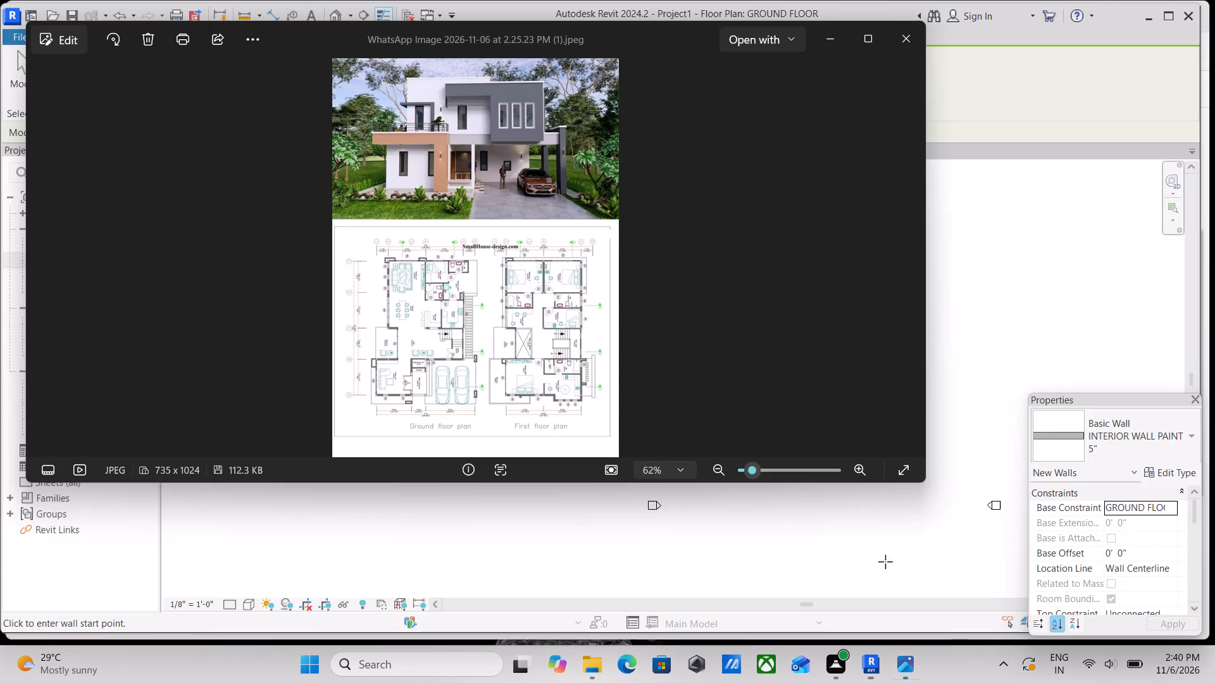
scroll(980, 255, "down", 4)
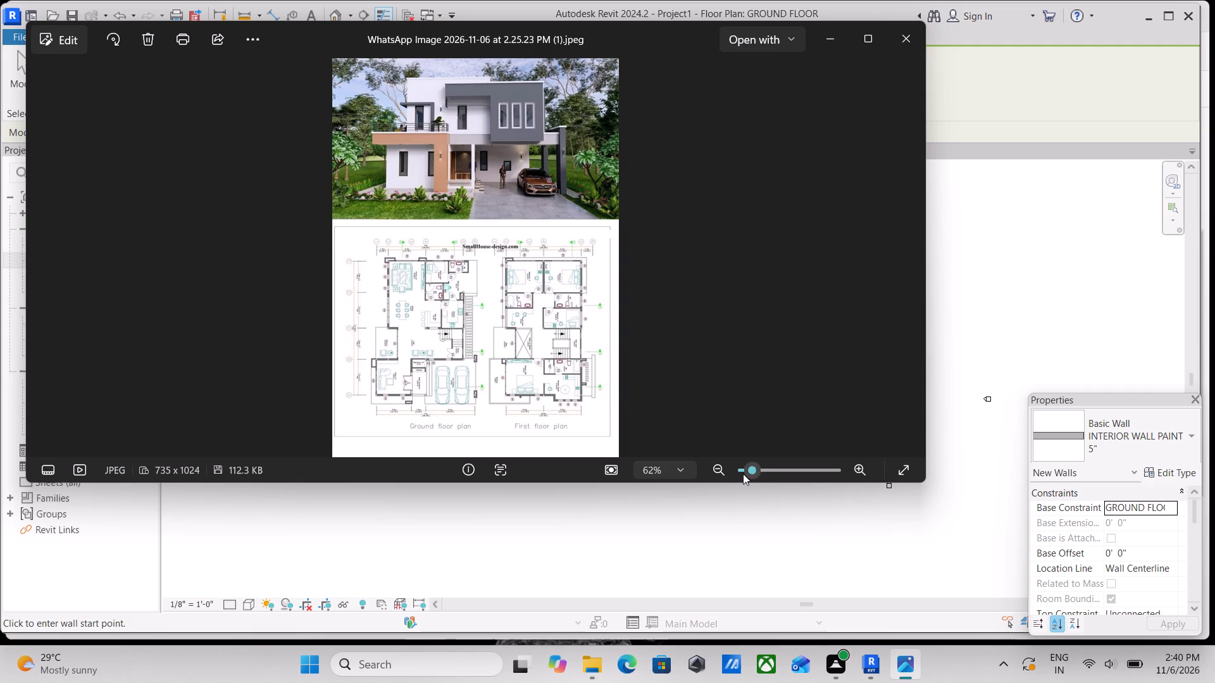
Examine the reference image's ground floor plan along grid A, reading the front dimensions below the living room, main entrance and car parking.
left_click_drag(749, 470, 764, 470)
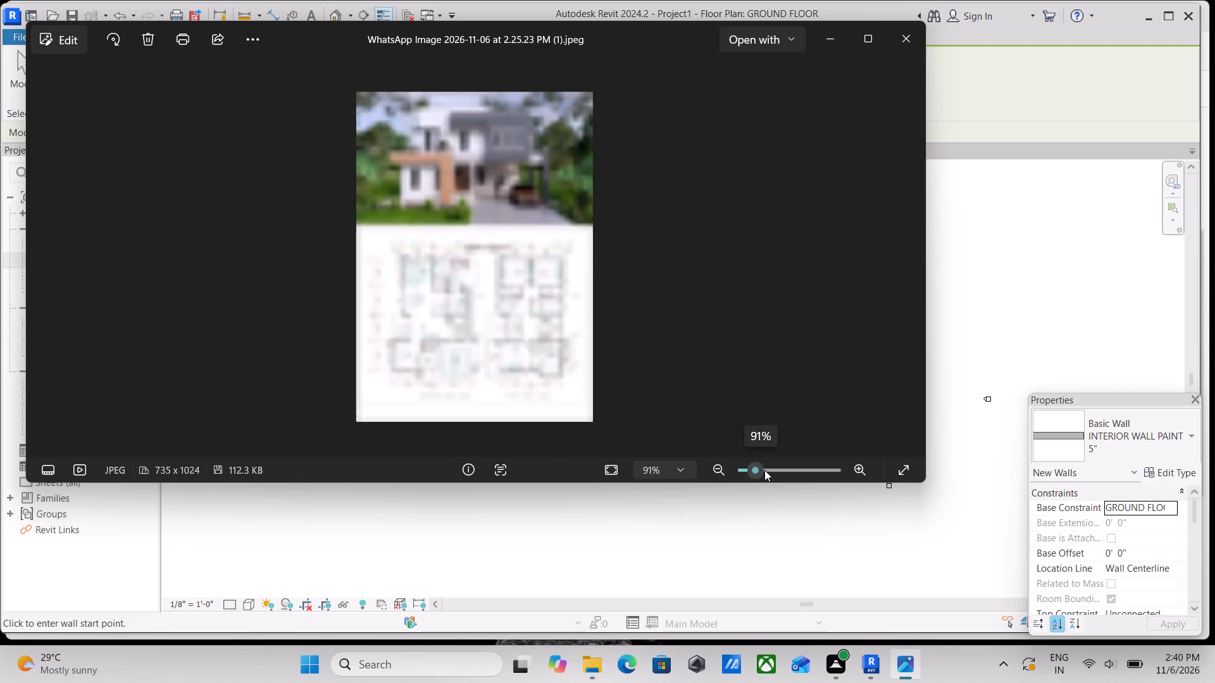
left_click_drag(764, 470, 768, 470)
scroll(355, 293, "up", 3)
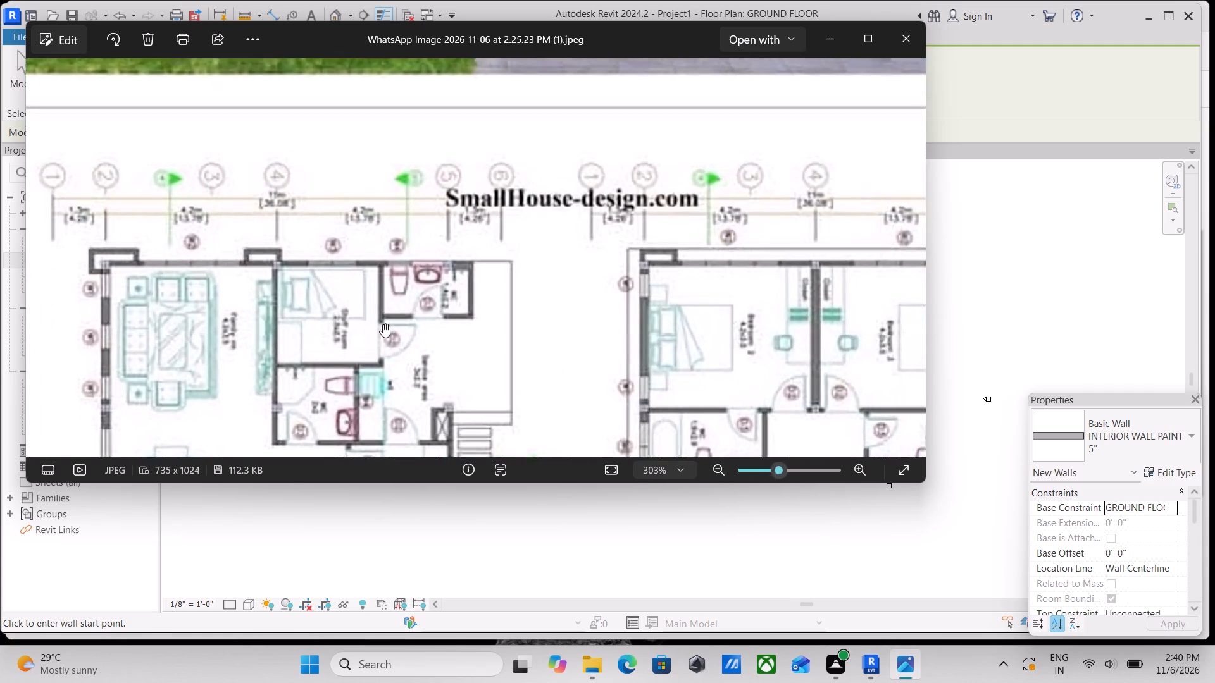
scroll(387, 325, "down", 12)
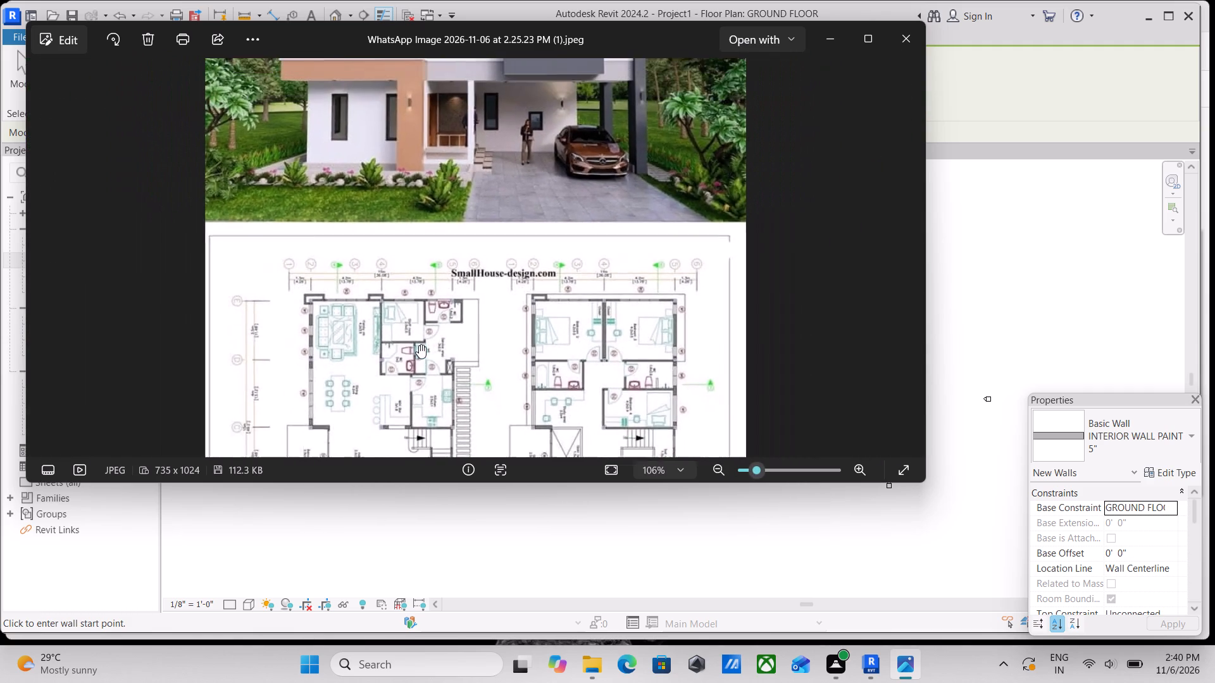
middle_click_drag(387, 391, 433, 262)
scroll(370, 378, "up", 4)
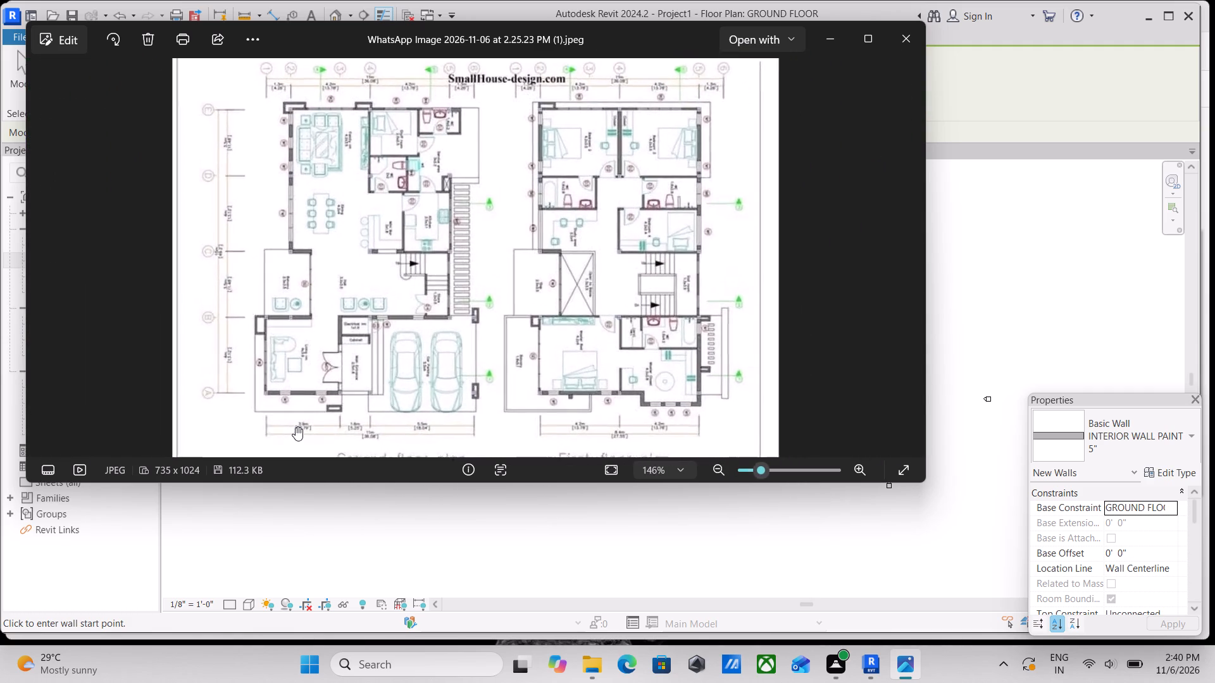
scroll(296, 426, "up", 5)
middle_click_drag(292, 398, 457, 358)
scroll(184, 346, "up", 3)
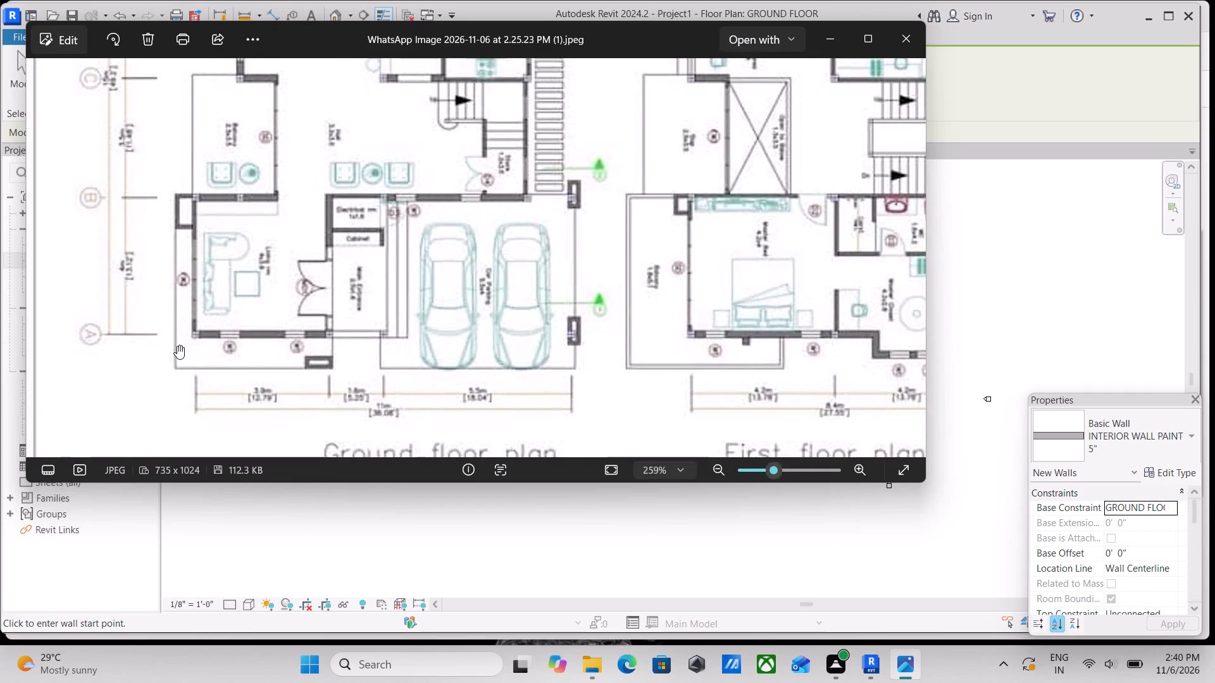
scroll(177, 345, "up", 4)
middle_click_drag(320, 367, 375, 289)
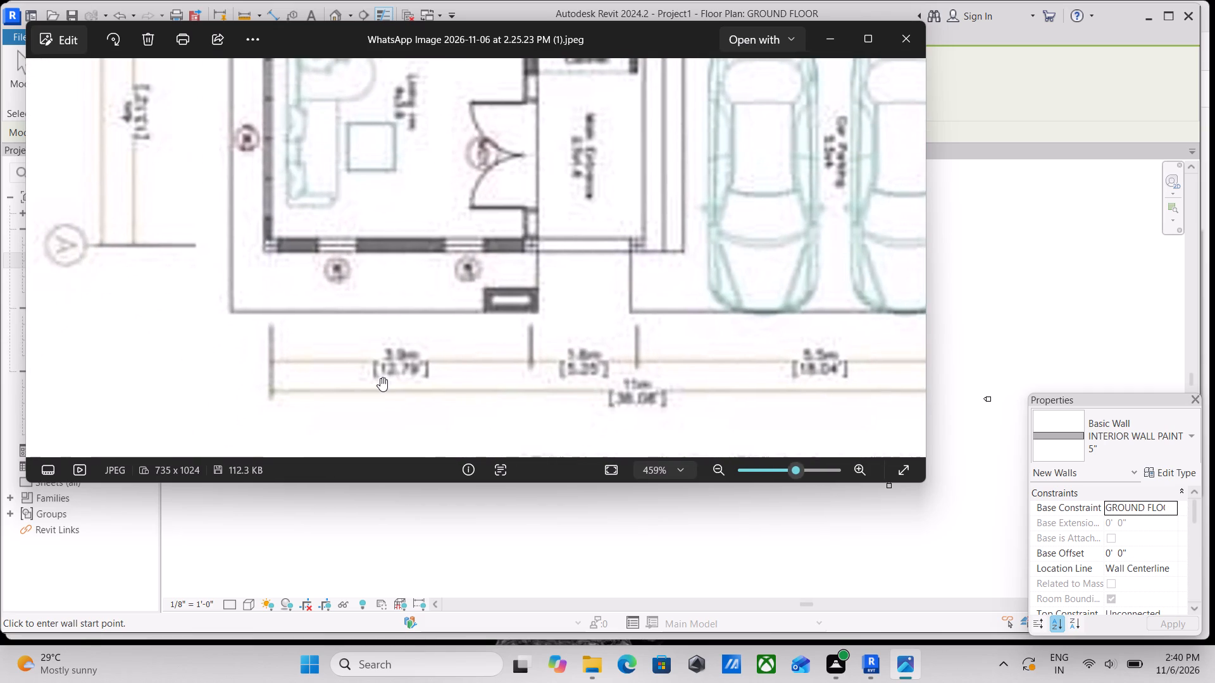
scroll(380, 378, "up", 5)
scroll(524, 350, "down", 3)
middle_click_drag(524, 350, 570, 419)
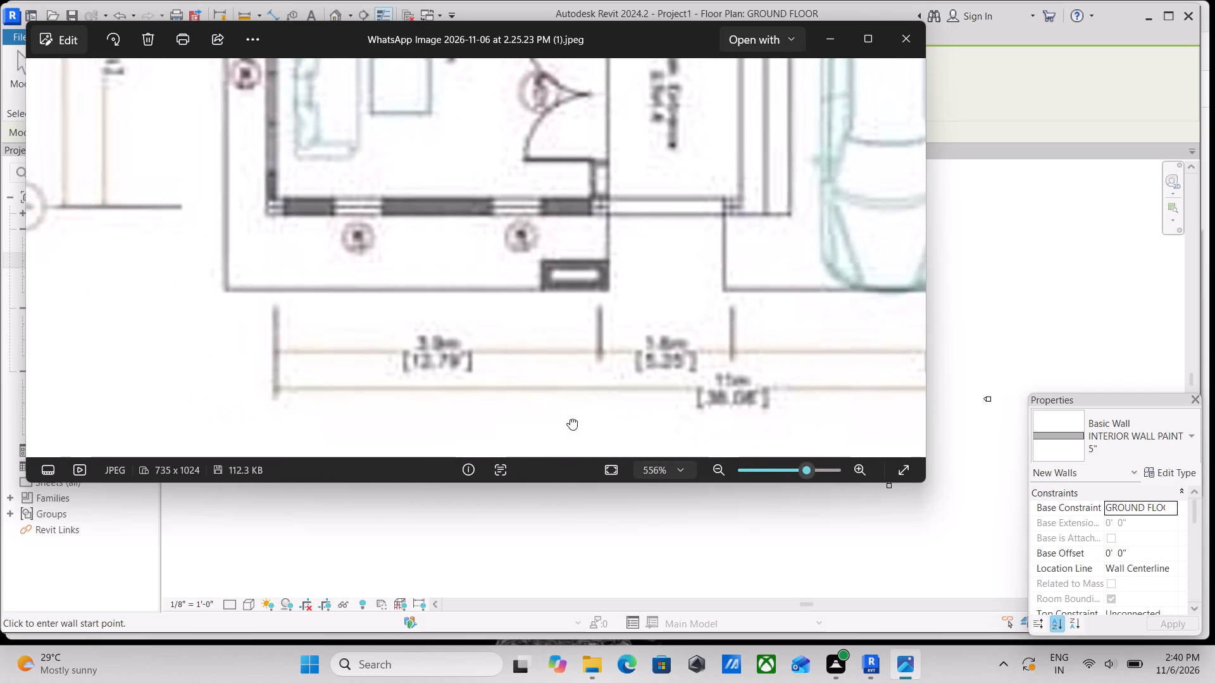
middle_click_drag(570, 419, 575, 429)
scroll(597, 377, "down", 1)
middle_click_drag(470, 339, 483, 402)
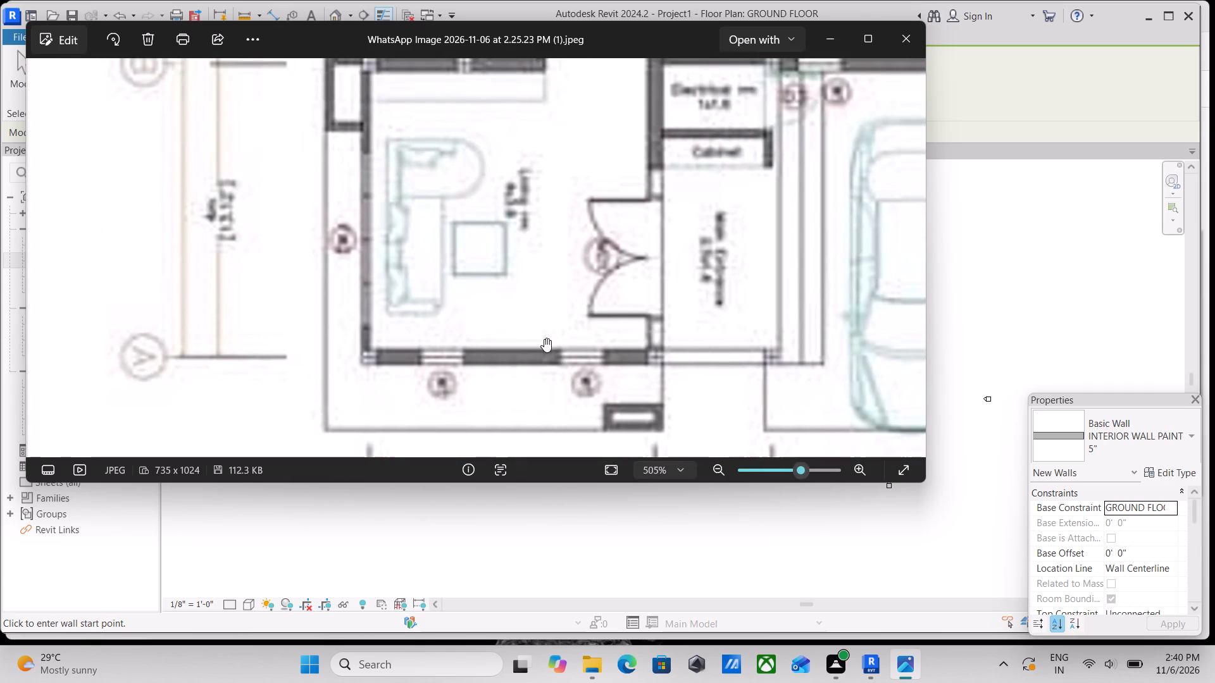
scroll(555, 329, "down", 3)
scroll(637, 343, "down", 2)
middle_click_drag(530, 416, 535, 397)
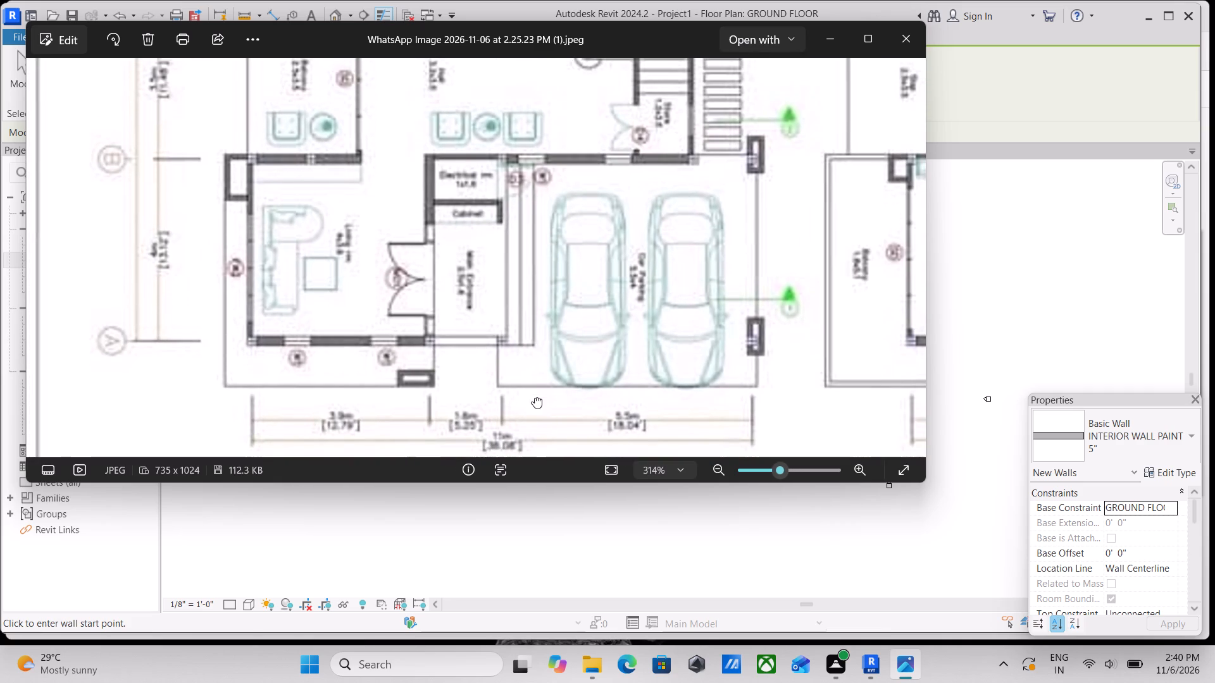
middle_click_drag(535, 397, 559, 328)
scroll(304, 355, "up", 1)
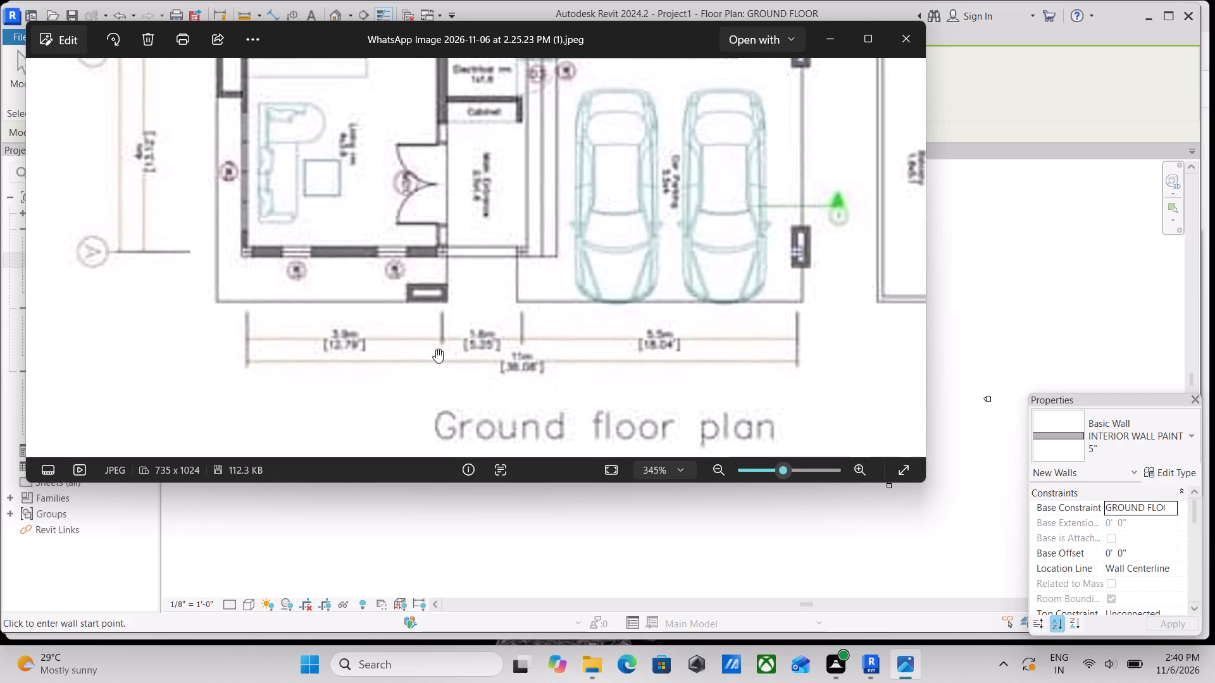
scroll(505, 371, "up", 2)
scroll(511, 369, "down", 3)
scroll(528, 385, "up", 6)
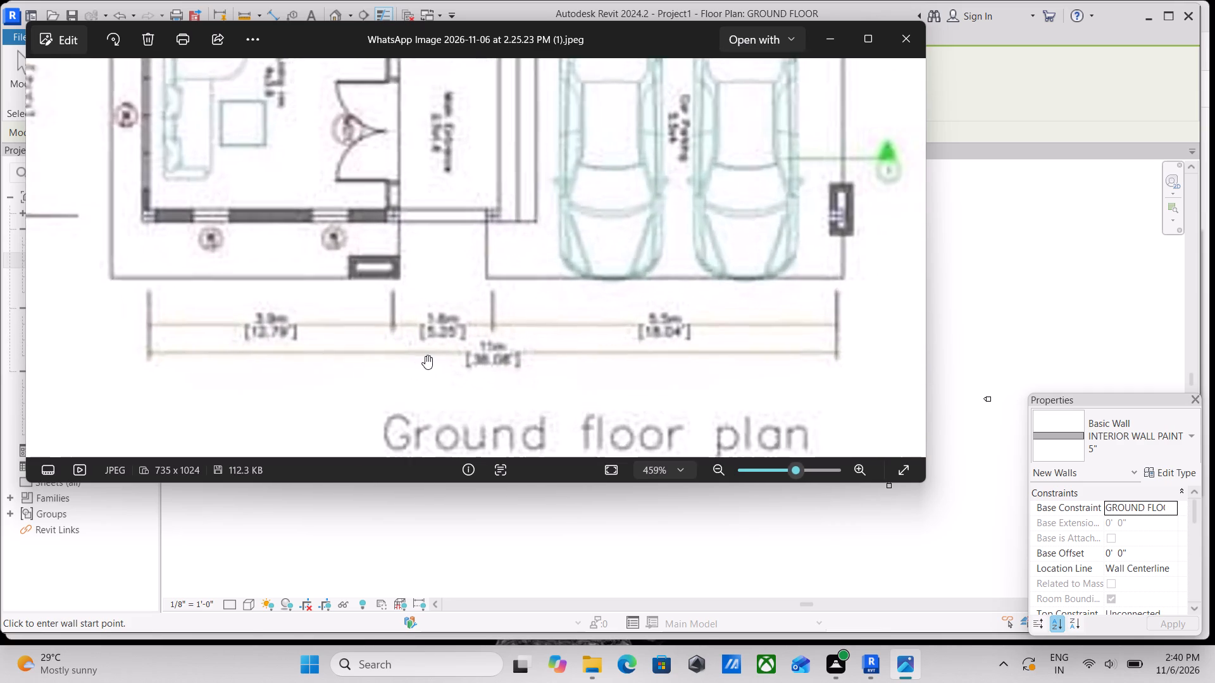
scroll(425, 355, "up", 7)
scroll(554, 398, "up", 2)
scroll(554, 398, "down", 3)
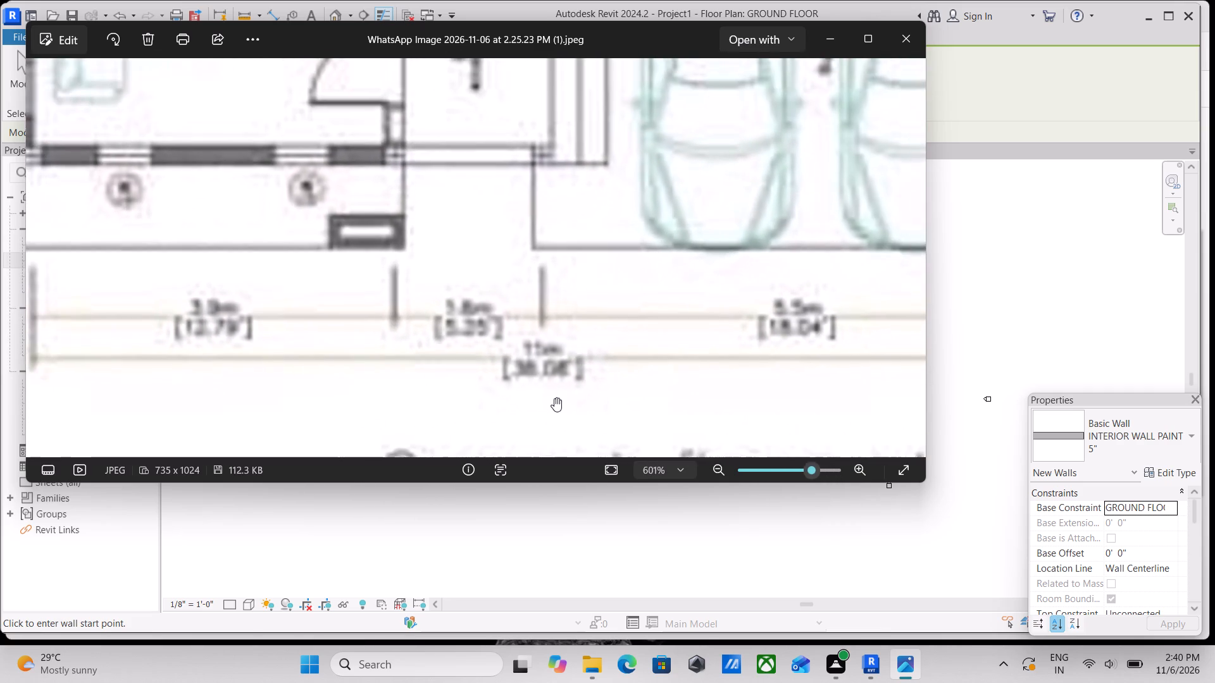
Examine the ground floor plan's side dimensions between grids A and D, focusing on the balcony area near grid C.
scroll(554, 398, "down", 10)
scroll(406, 236, "down", 2)
middle_click_drag(406, 236, 554, 329)
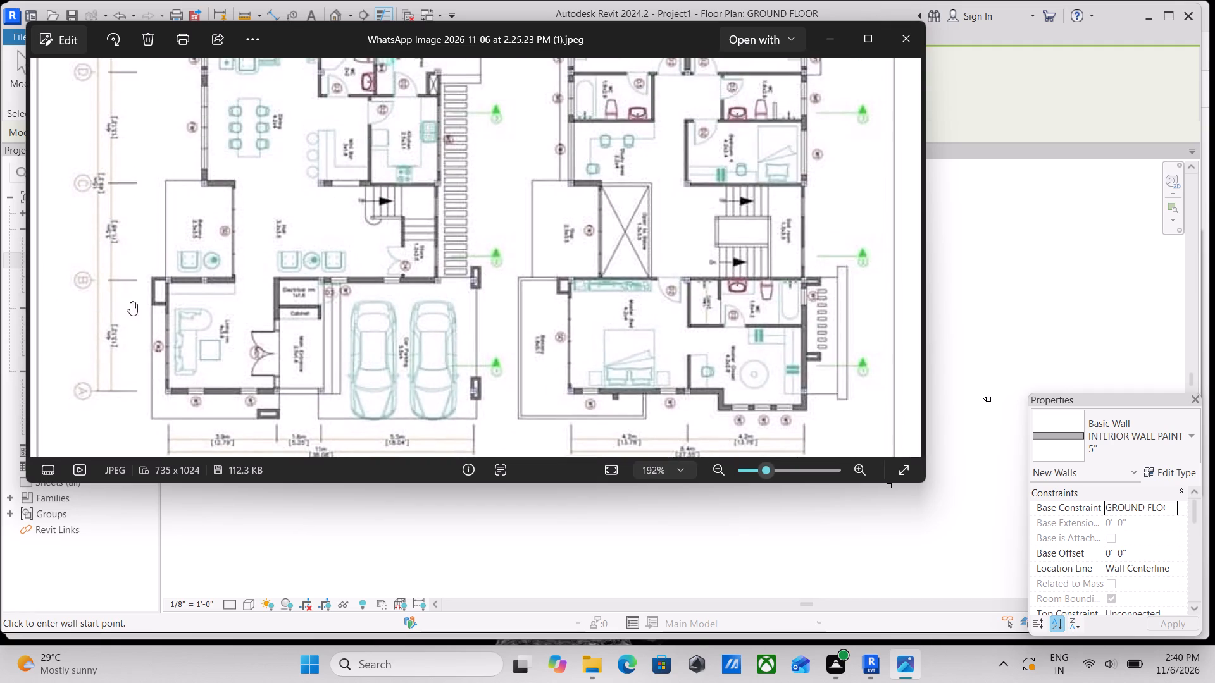
scroll(116, 305, "up", 4)
middle_click_drag(137, 307, 380, 424)
scroll(208, 297, "down", 3)
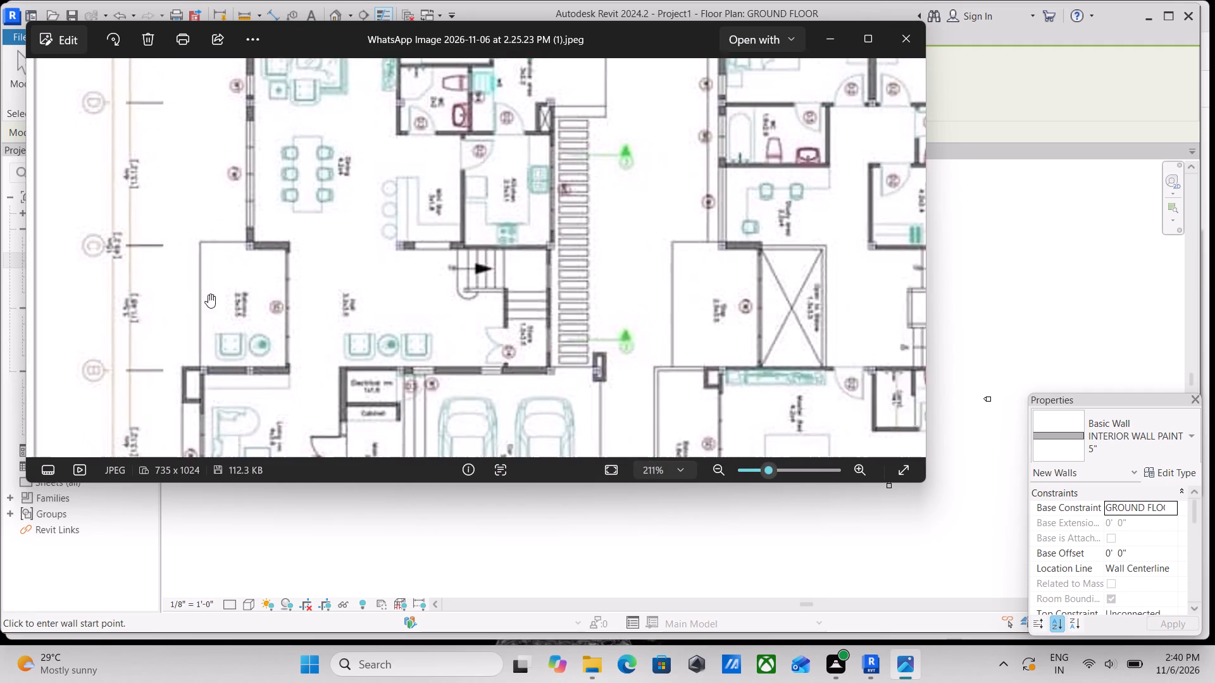
scroll(56, 232, "up", 9)
scroll(130, 293, "up", 4)
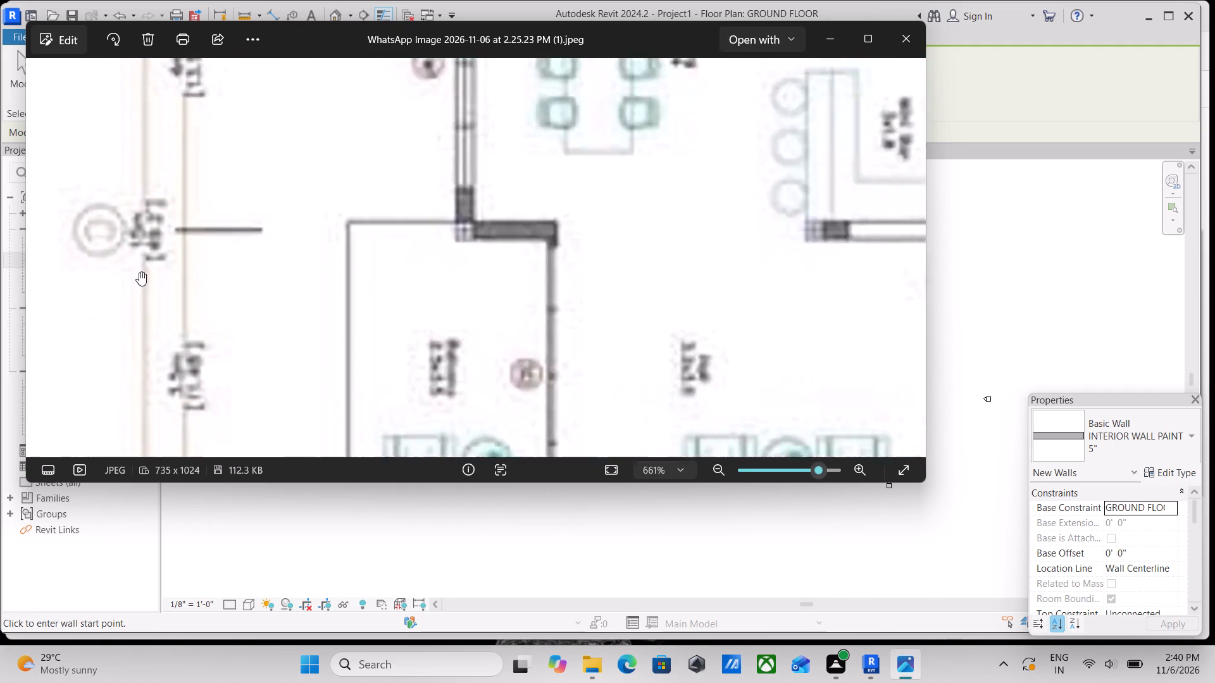
scroll(140, 250, "up", 7)
scroll(244, 243, "down", 4)
scroll(470, 266, "down", 3)
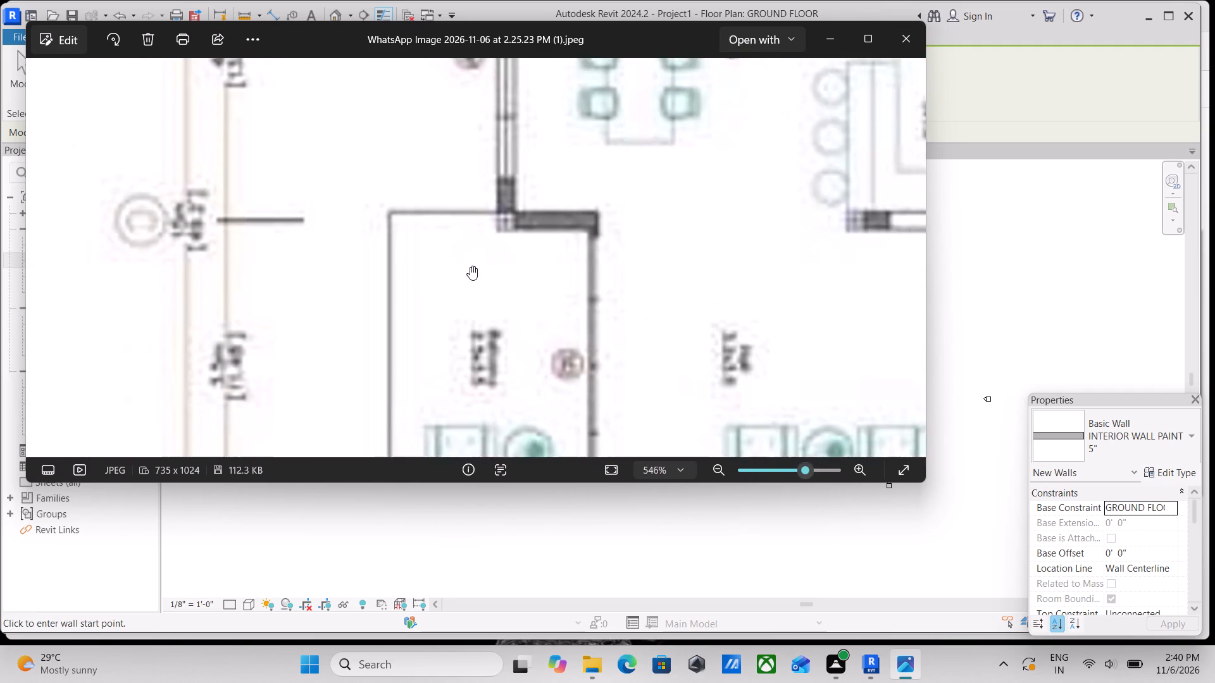
Examine the ground floor plan's dimensions across grids 1 to 6 and the rear room layout around the family room and service area.
scroll(504, 269, "down", 8)
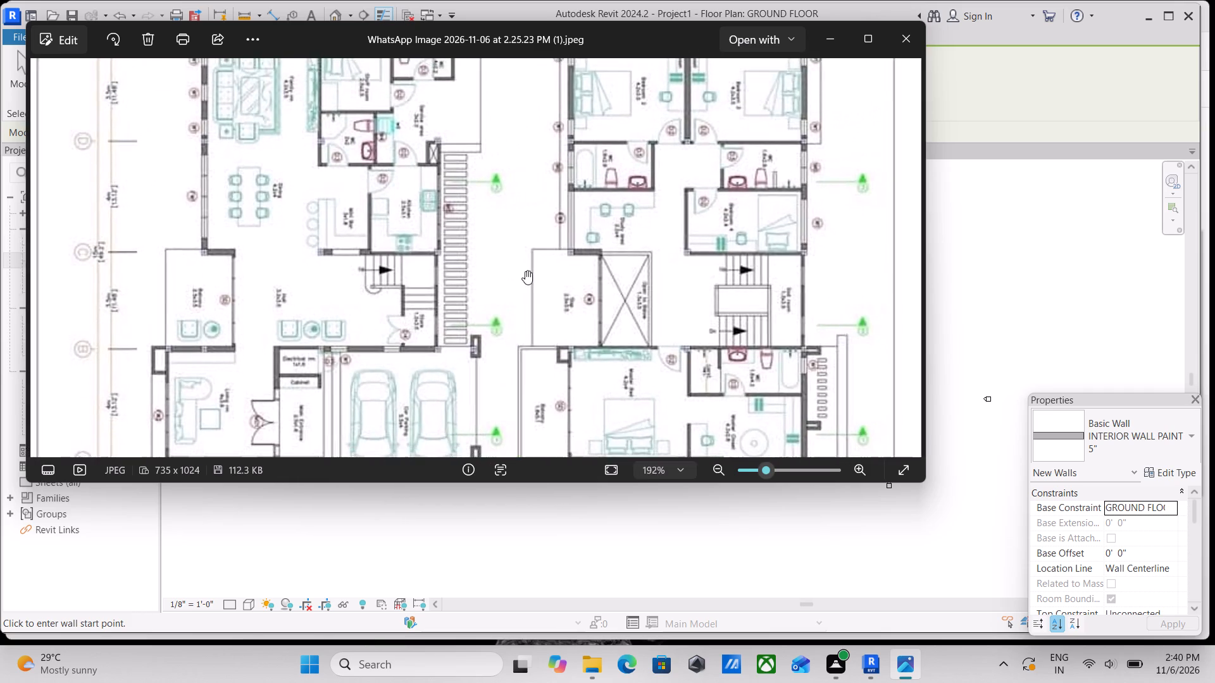
scroll(525, 271, "up", 1)
middle_click_drag(525, 271, 499, 374)
scroll(525, 271, "down", 1)
middle_click_drag(479, 265, 482, 366)
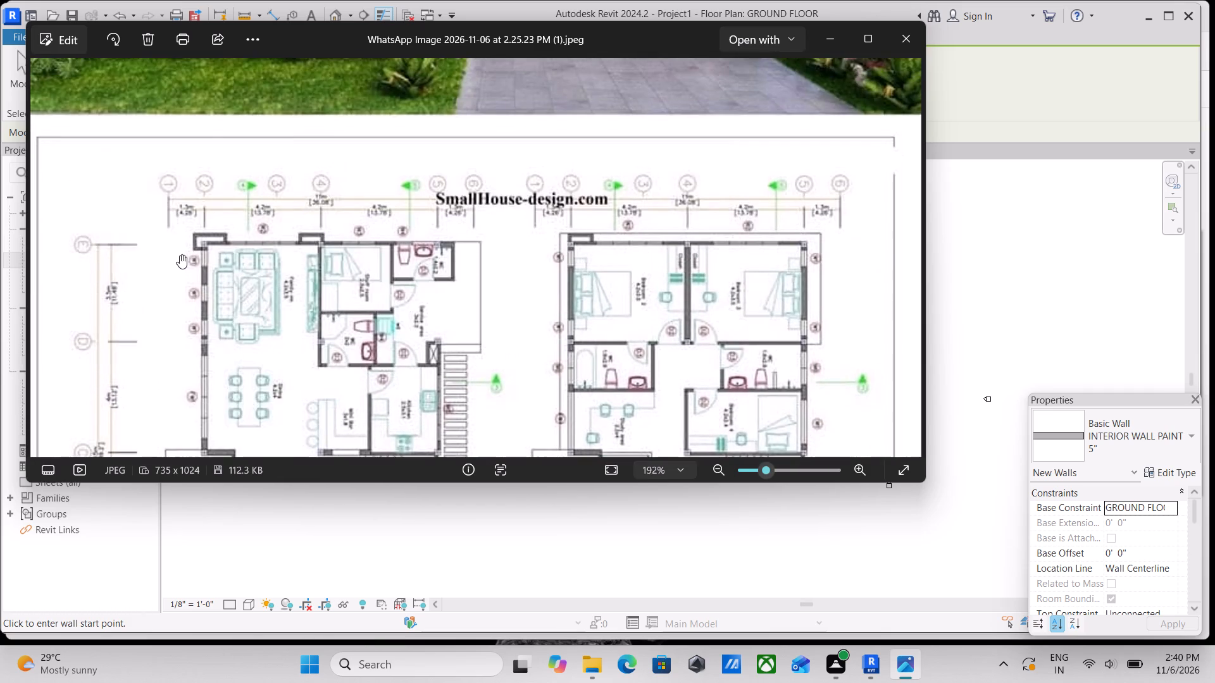
scroll(180, 254, "up", 4)
scroll(308, 171, "up", 6)
scroll(406, 178, "up", 5)
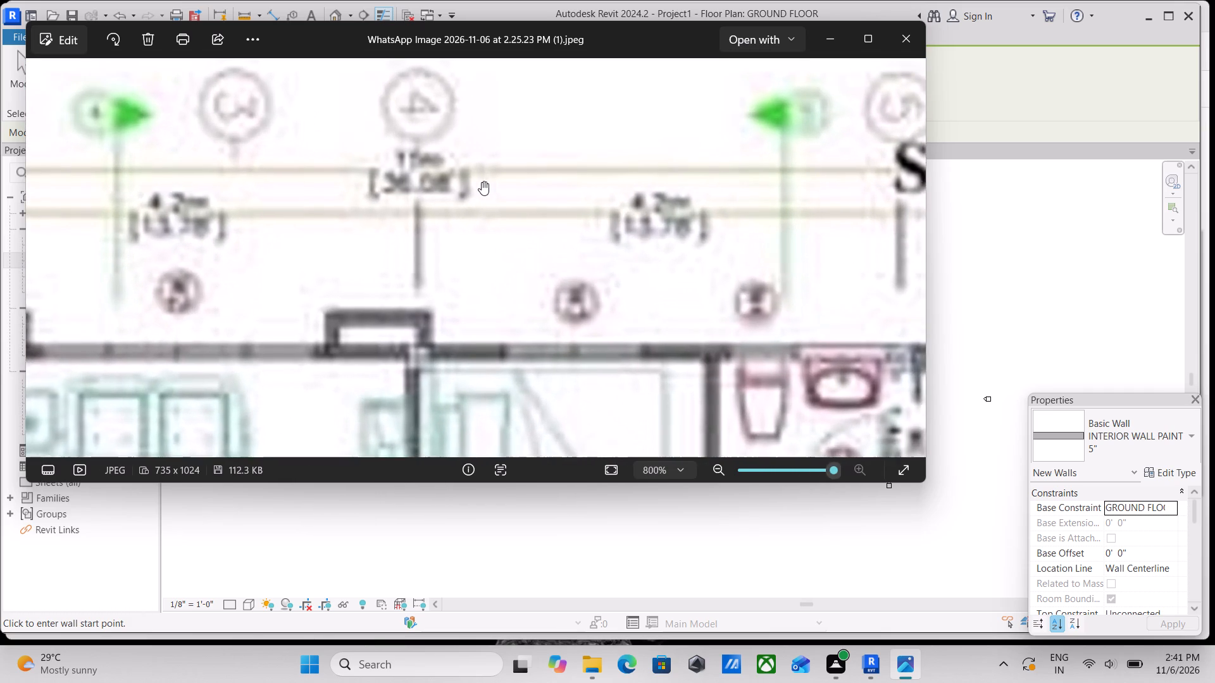
scroll(490, 184, "down", 11)
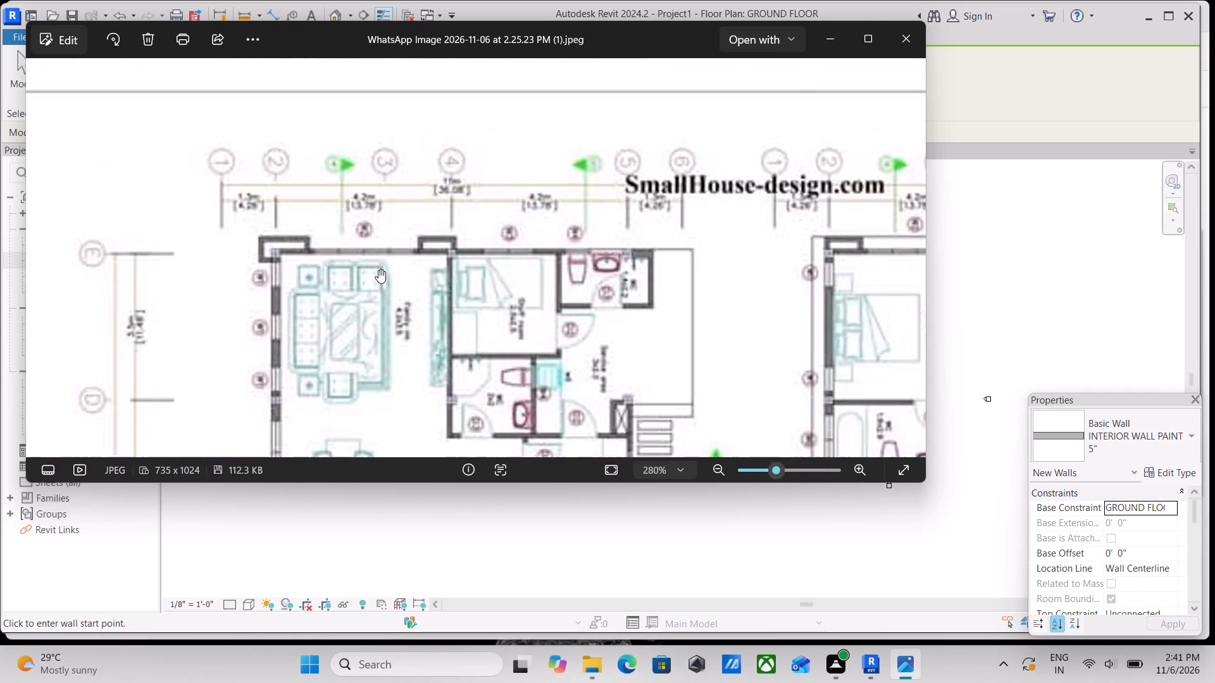
scroll(378, 269, "down", 4)
middle_click_drag(363, 283, 391, 223)
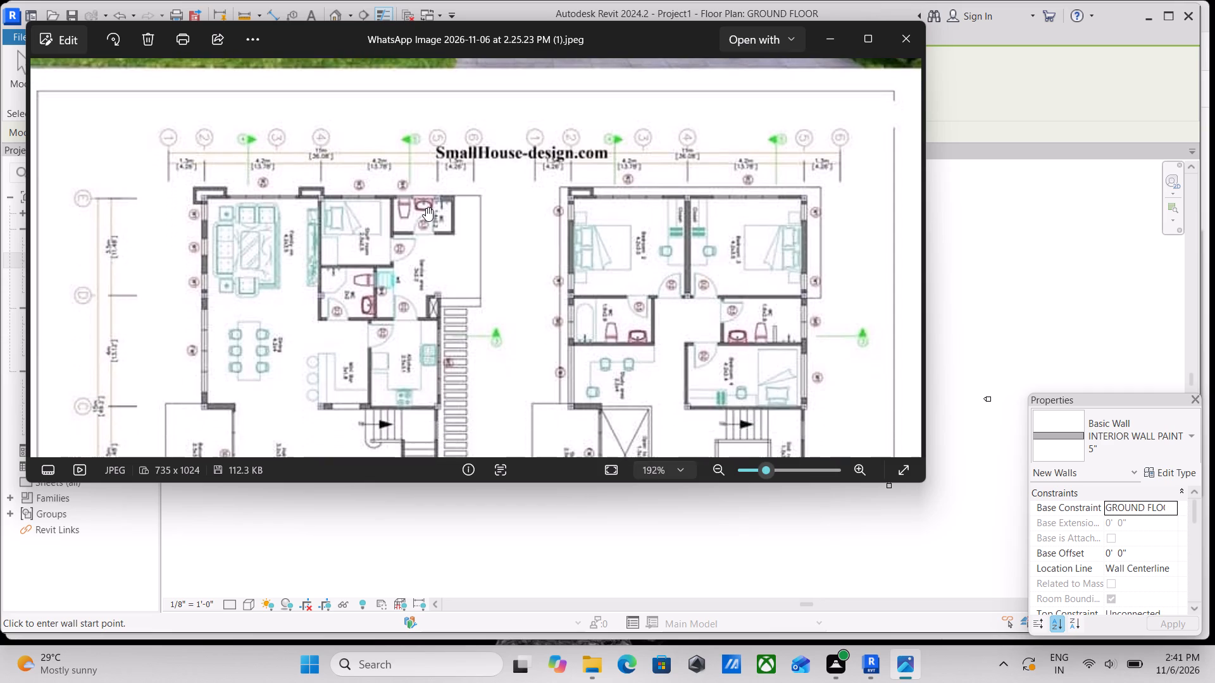
Examine the reference image's family room corner and the ground floor side dimension between grids E and D.
scroll(426, 207, "up", 4)
scroll(275, 195, "up", 4)
scroll(298, 204, "down", 4)
middle_click_drag(303, 218, 390, 235)
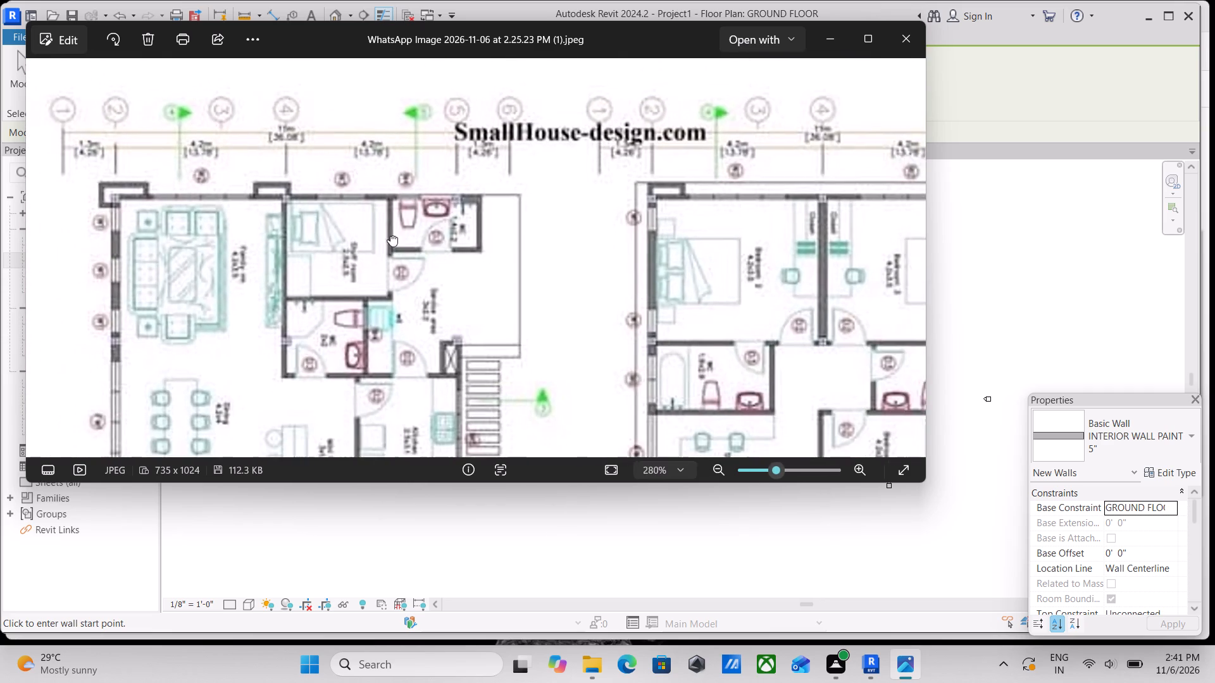
middle_click_drag(390, 235, 641, 273)
scroll(139, 306, "up", 3)
scroll(144, 362, "up", 3)
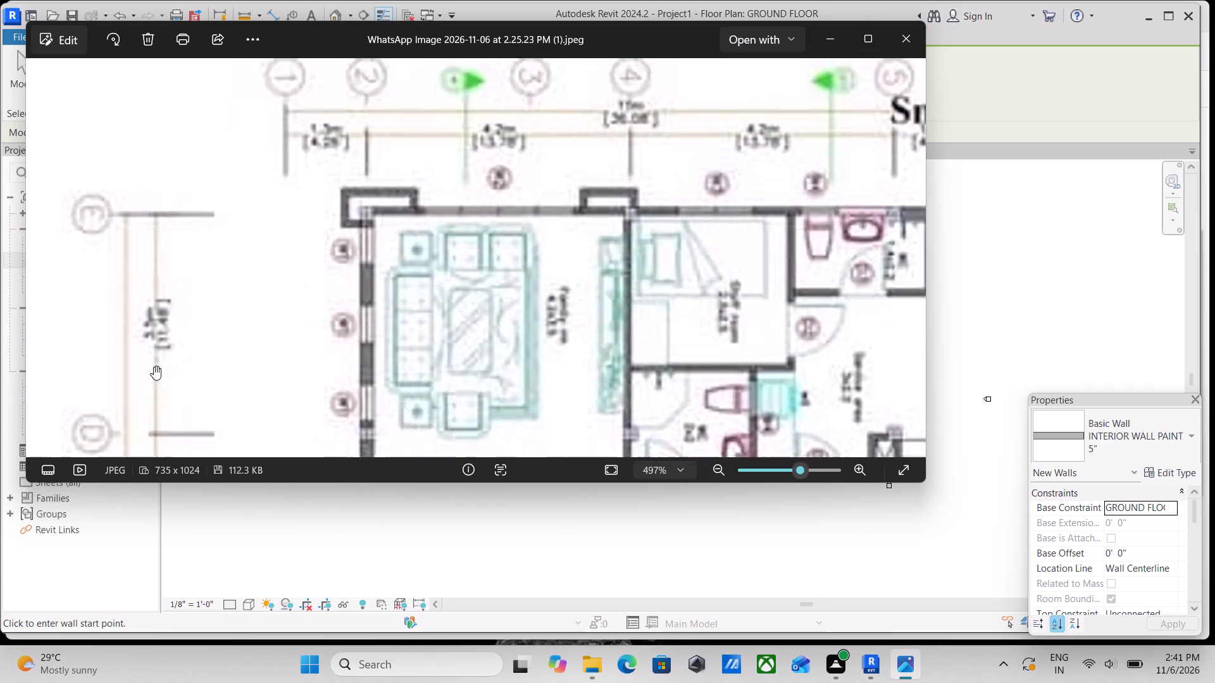
scroll(154, 366, "up", 4)
scroll(207, 253, "down", 6)
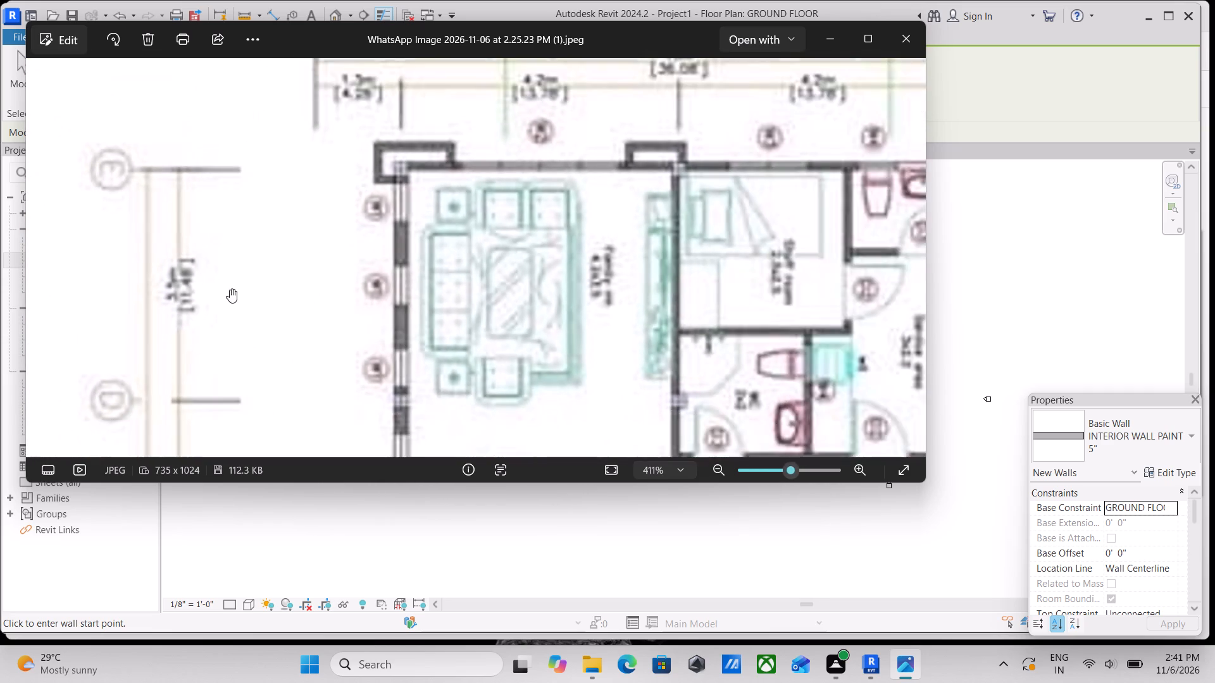
scroll(234, 289, "down", 2)
Examine the ground floor side dimensions from grid D to grid C, including the overall dimension text beside grid C.
middle_click_drag(180, 379, 284, 245)
middle_click_drag(210, 348, 309, 269)
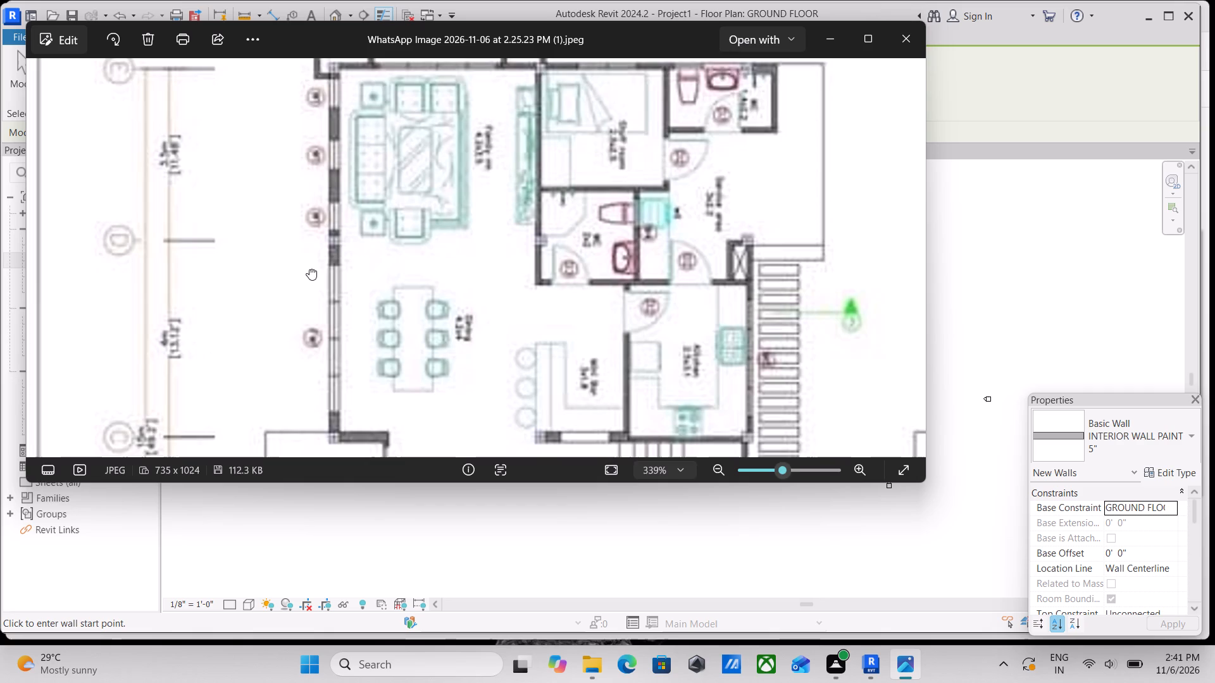
middle_click_drag(309, 269, 356, 239)
scroll(356, 239, "down", 1)
scroll(135, 366, "up", 4)
scroll(101, 300, "up", 9)
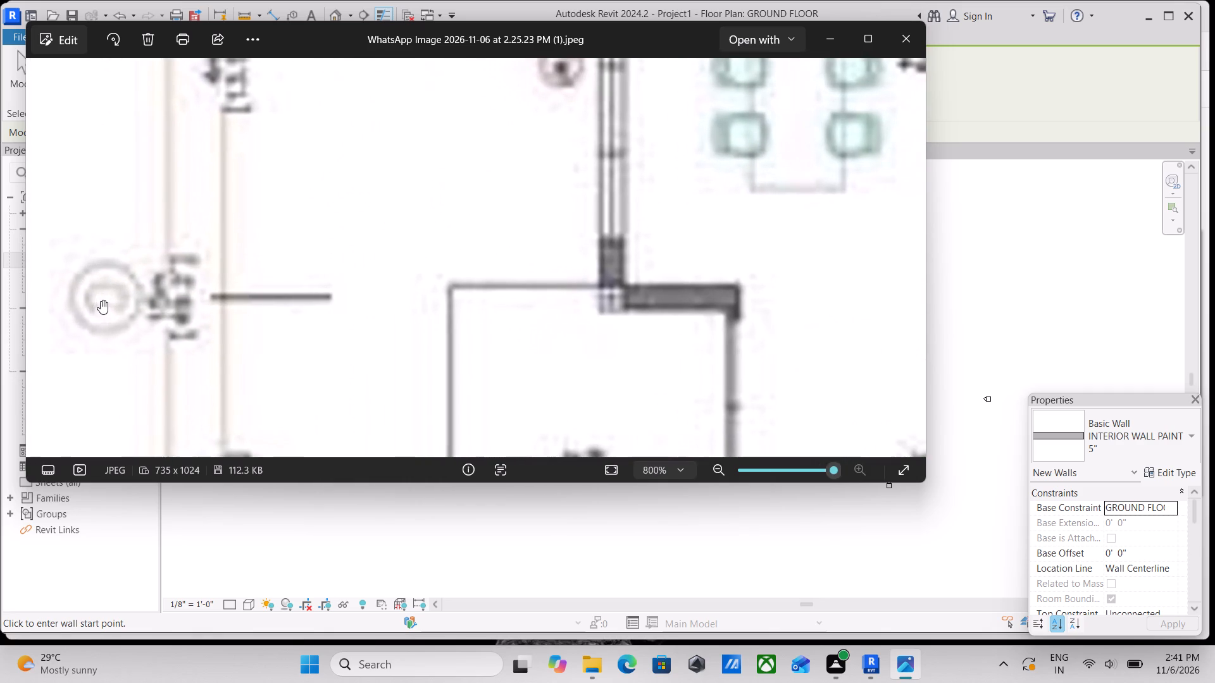
scroll(105, 301, "up", 4)
scroll(180, 339, "up", 4)
scroll(180, 339, "down", 4)
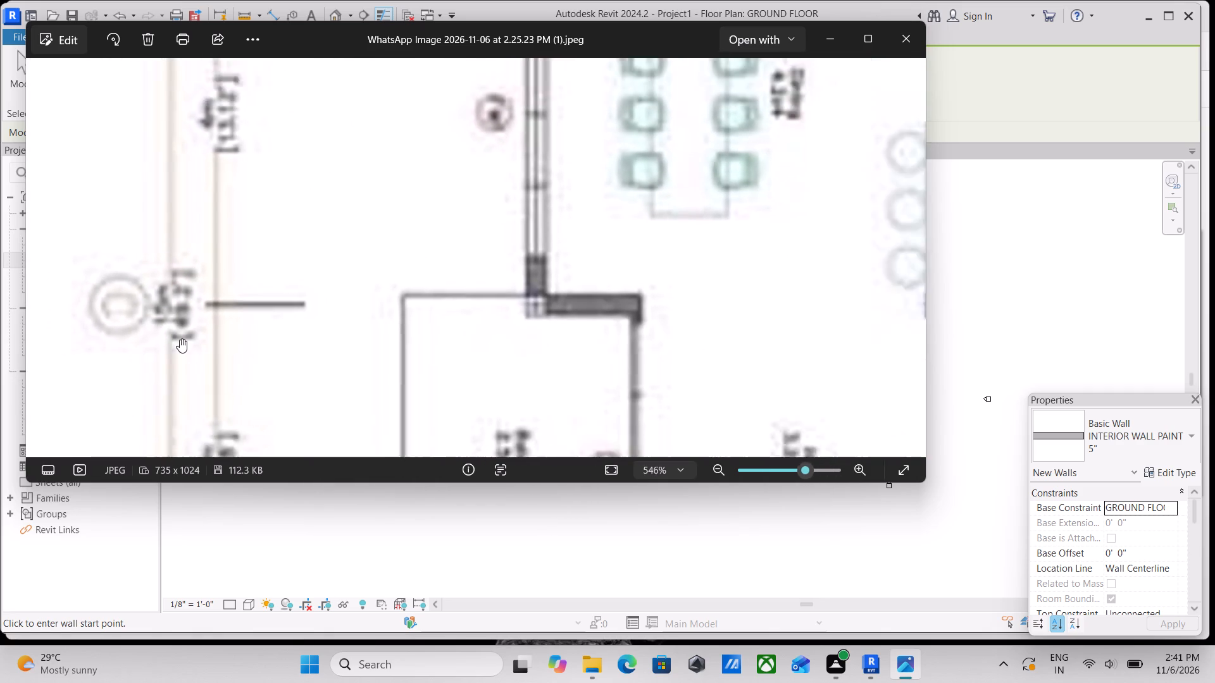
scroll(180, 339, "down", 14)
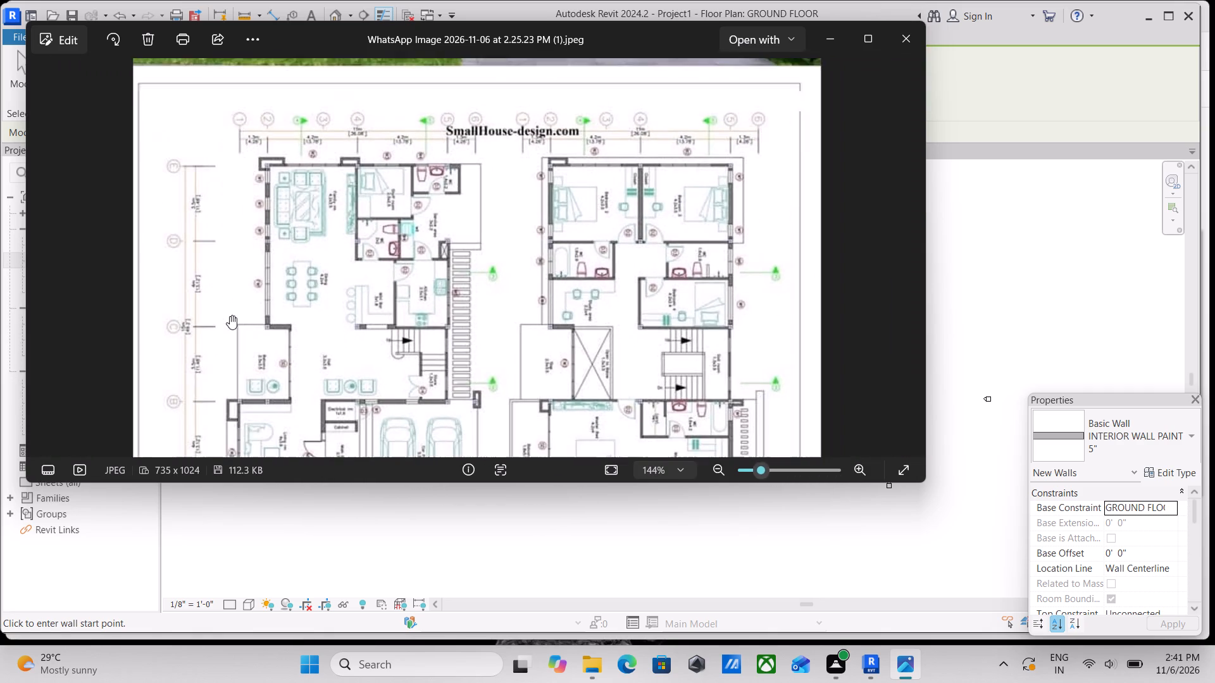
Examine the ground floor balcony and hall area and the side dimension between grids C and B.
scroll(602, 395, "up", 2)
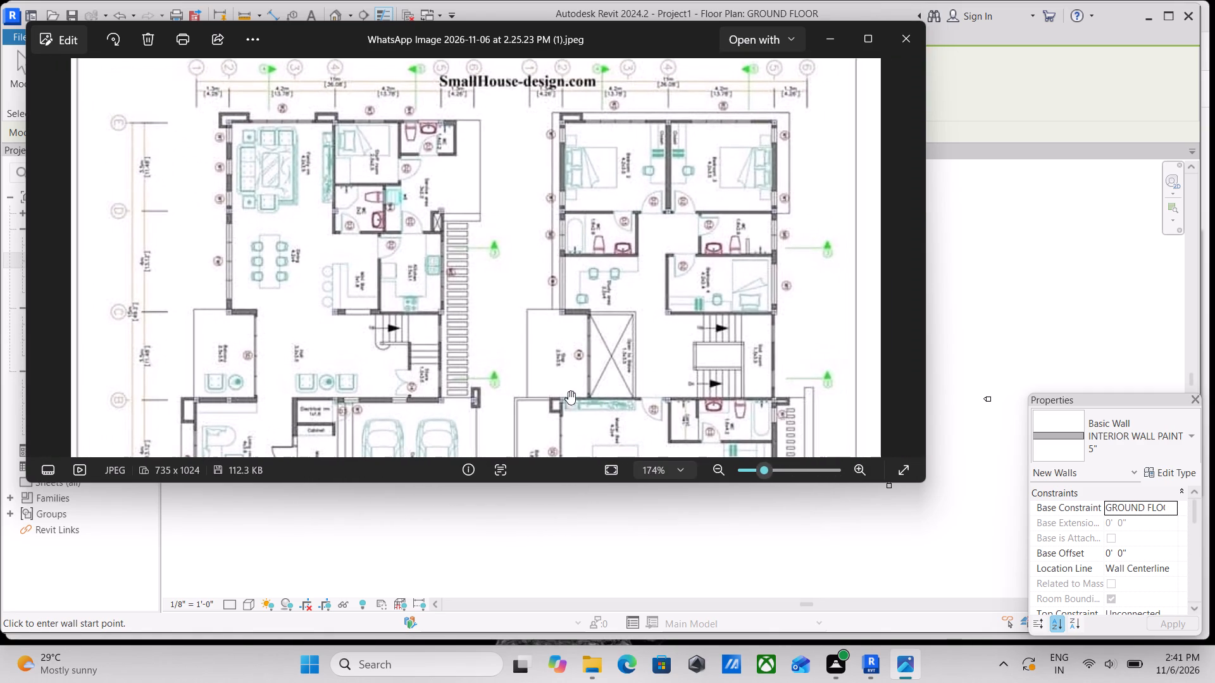
scroll(182, 293, "up", 2)
scroll(171, 353, "up", 4)
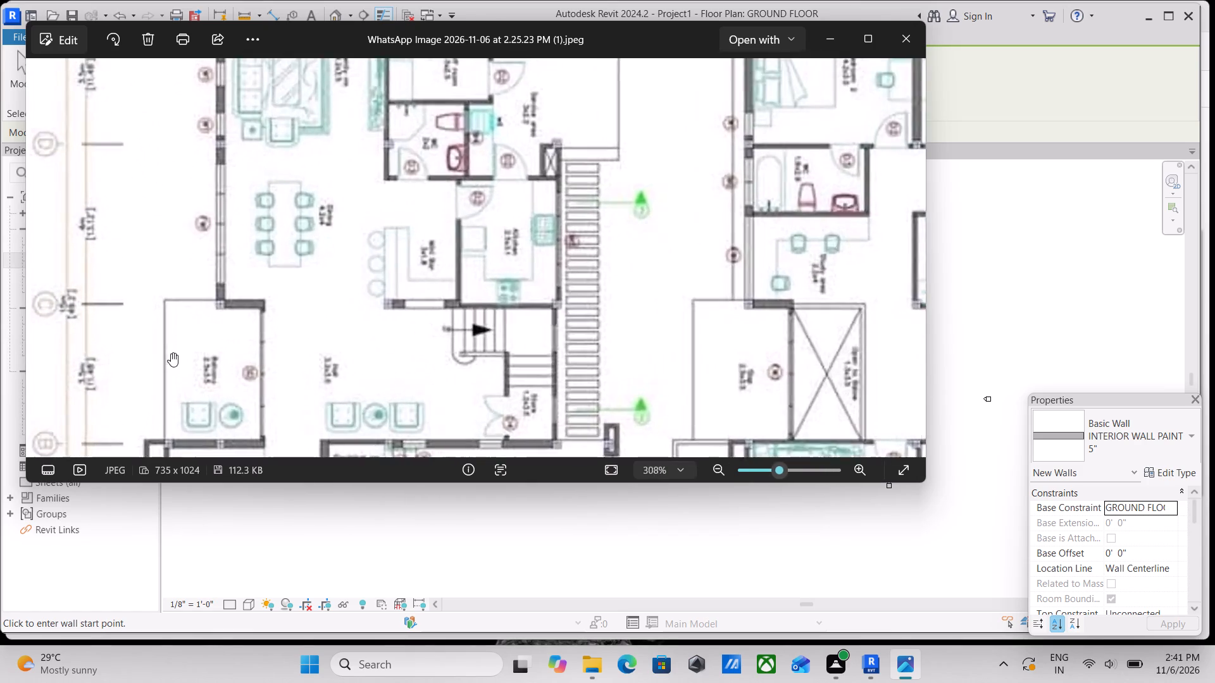
scroll(171, 353, "up", 8)
scroll(237, 386, "down", 4)
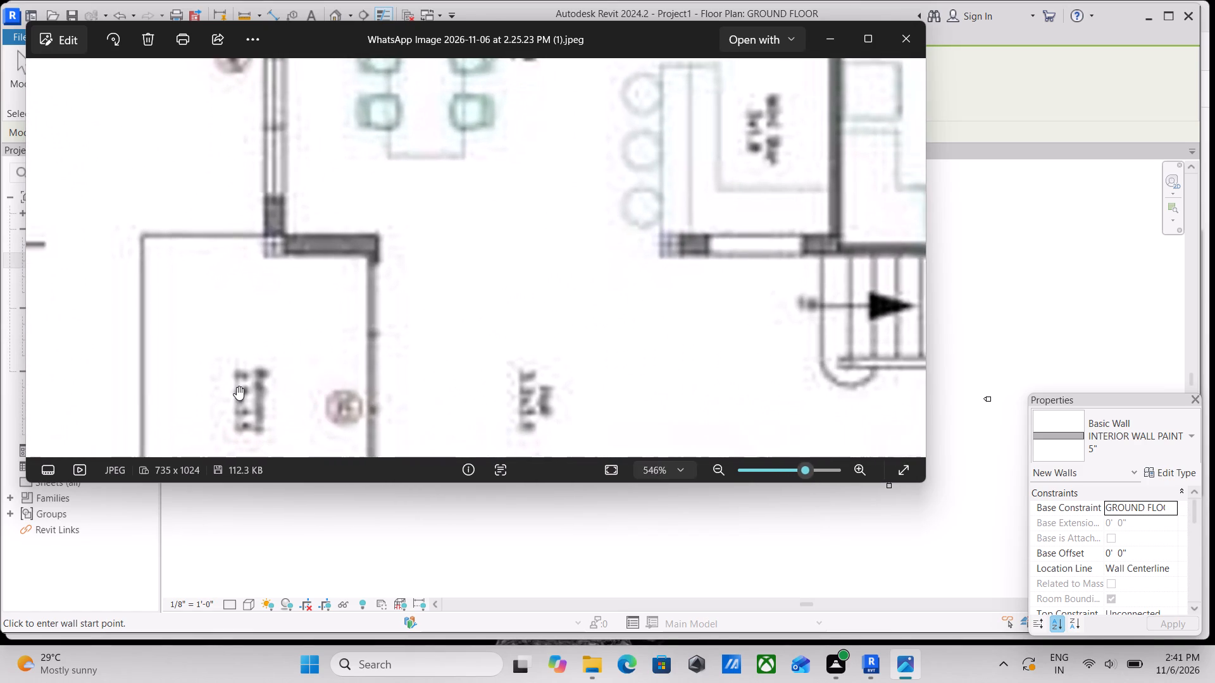
scroll(188, 383, "down", 5)
scroll(82, 372, "down", 5)
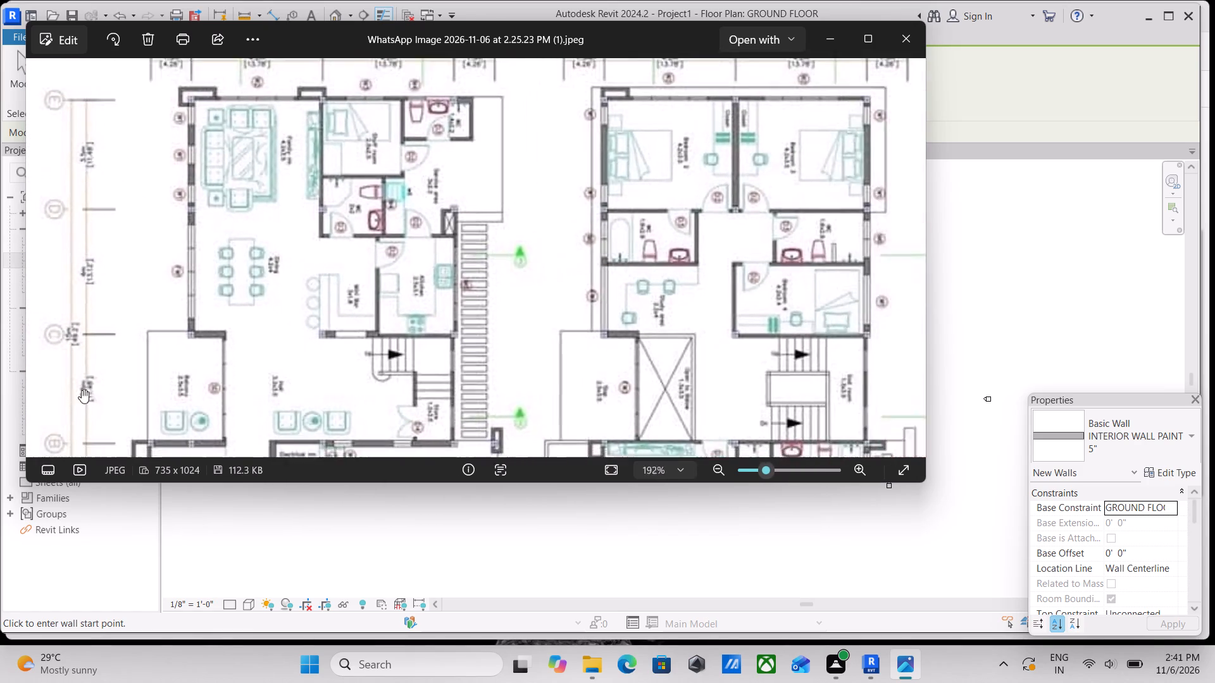
scroll(209, 352, "down", 4)
scroll(190, 418, "down", 2)
middle_click_drag(199, 412, 261, 323)
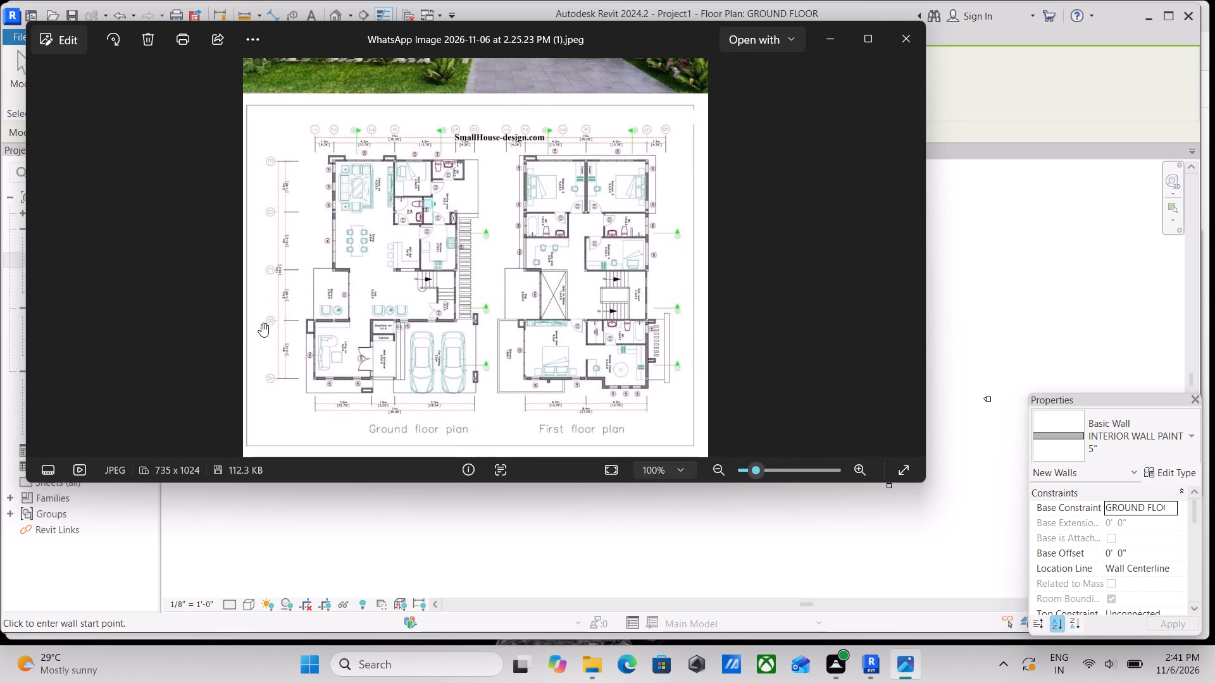
Examine the overall side dimension beside grid C of the ground floor plan at high magnification.
scroll(267, 395, "up", 4)
scroll(237, 292, "up", 1)
middle_click_drag(221, 287, 304, 322)
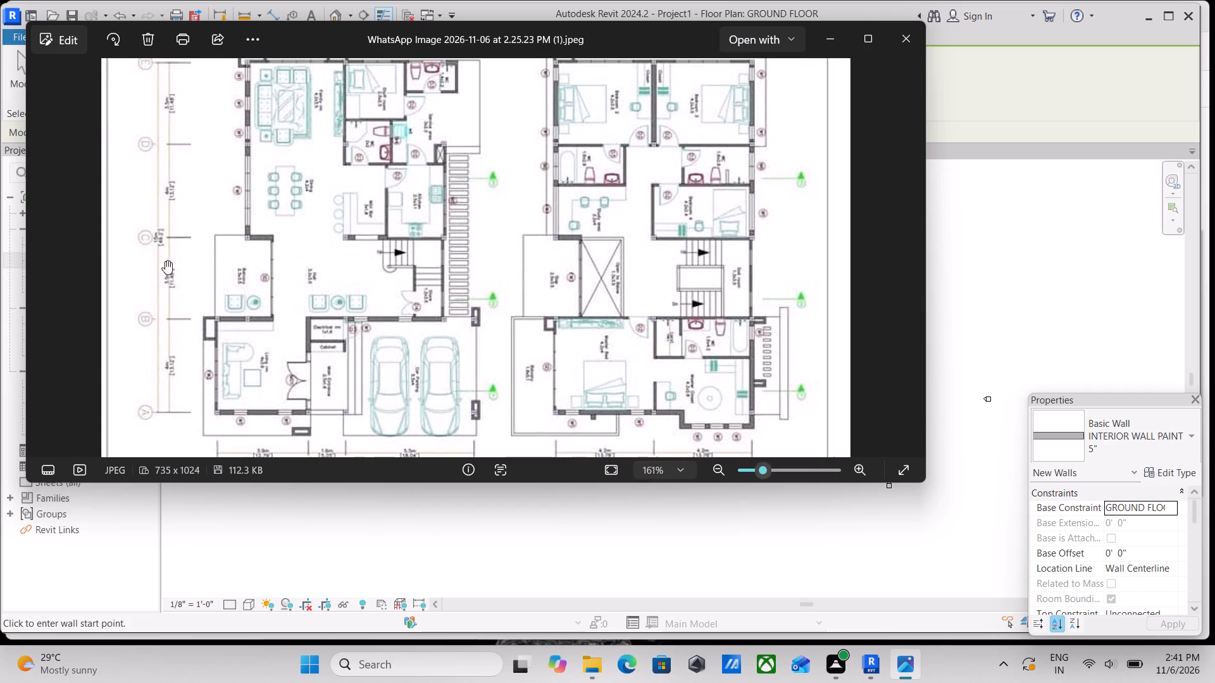
scroll(141, 249, "up", 5)
scroll(0, 186, "up", 4)
scroll(94, 237, "up", 4)
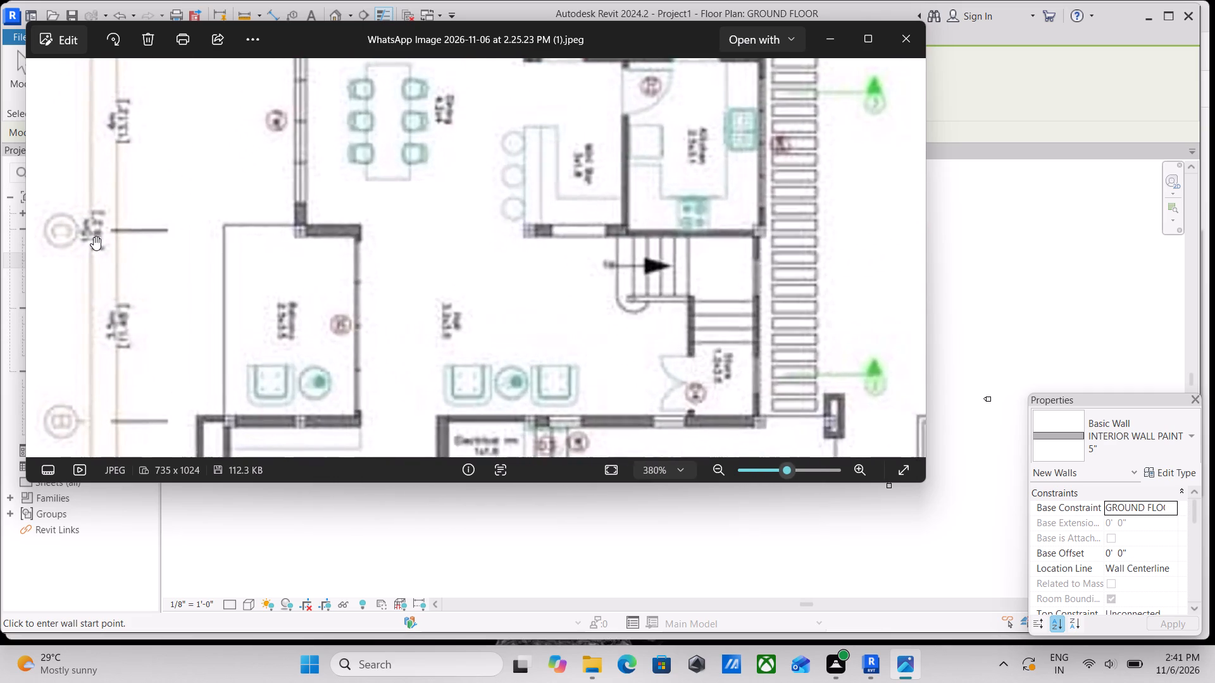
middle_click_drag(94, 237, 253, 317)
scroll(128, 283, "up", 4)
scroll(127, 340, "up", 8)
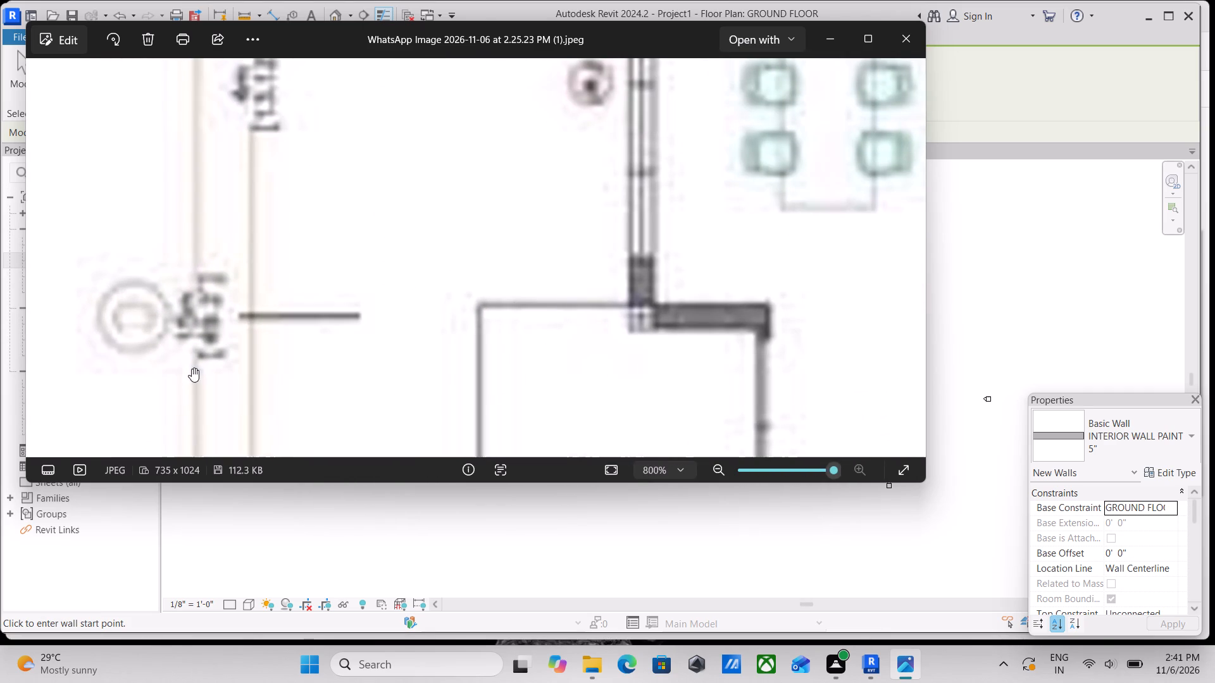
scroll(192, 368, "up", 13)
scroll(292, 318, "down", 9)
scroll(412, 316, "down", 3)
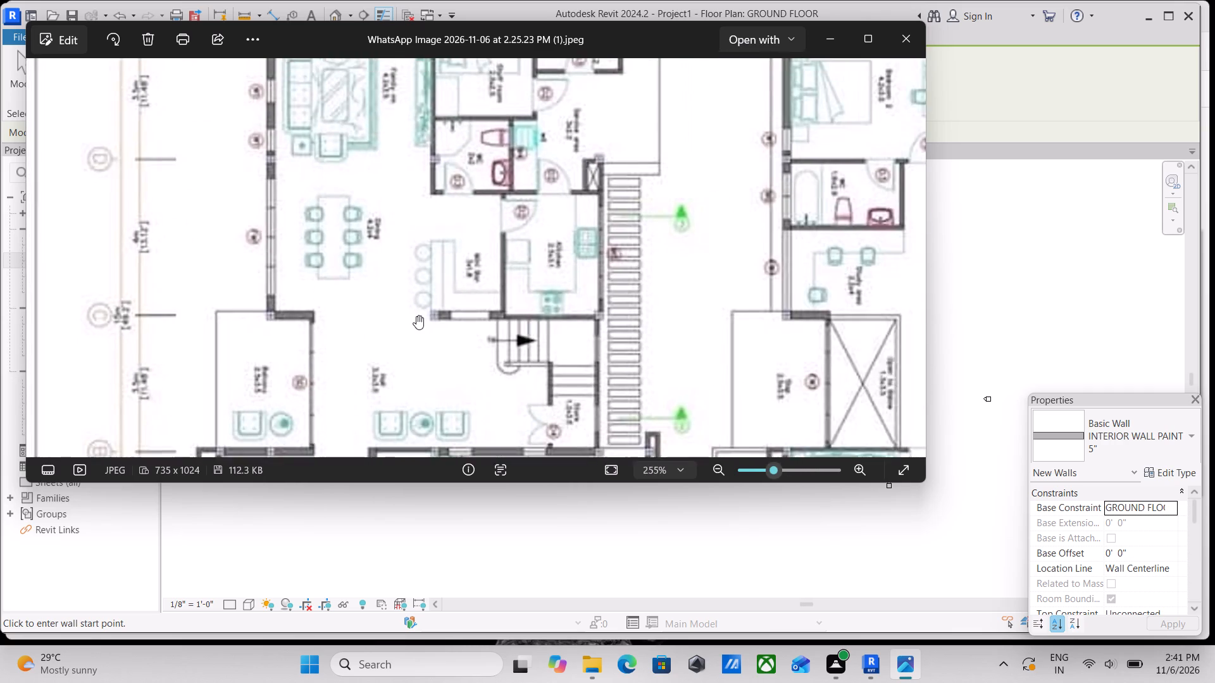
scroll(563, 280, "down", 7)
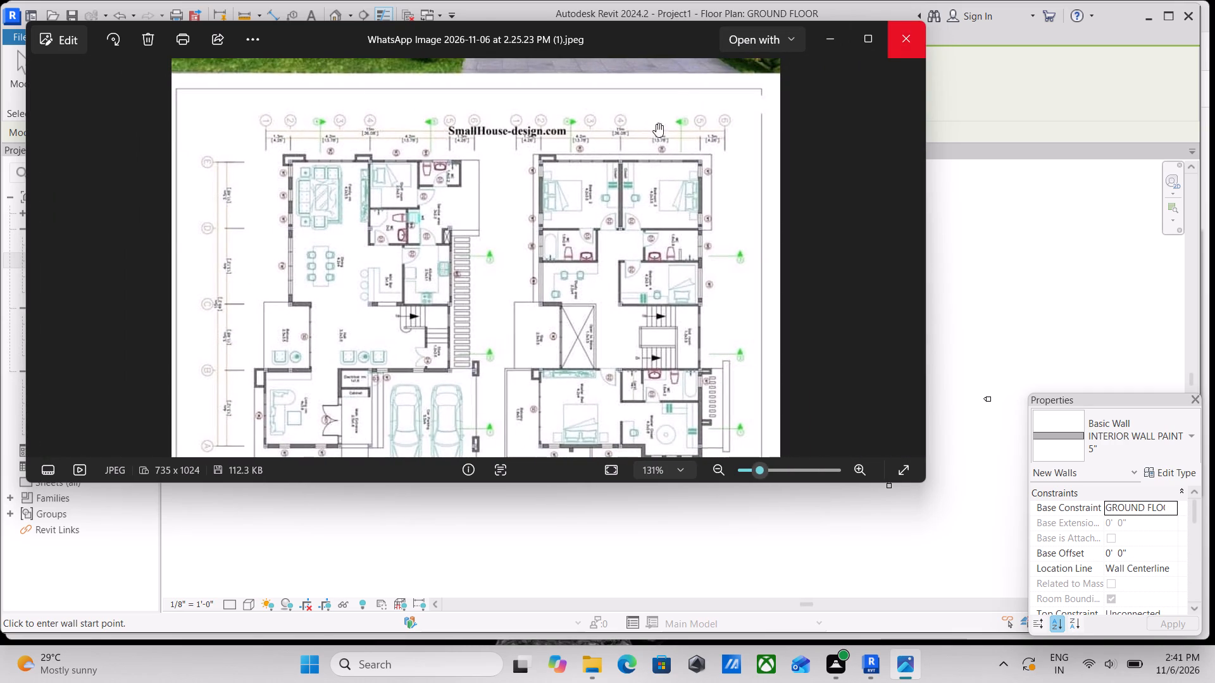
Recheck the ground floor plan's overall side dimension beside grid C and close the reference image.
scroll(215, 237, "up", 6)
middle_click_drag(215, 237, 683, 307)
scroll(204, 390, "up", 4)
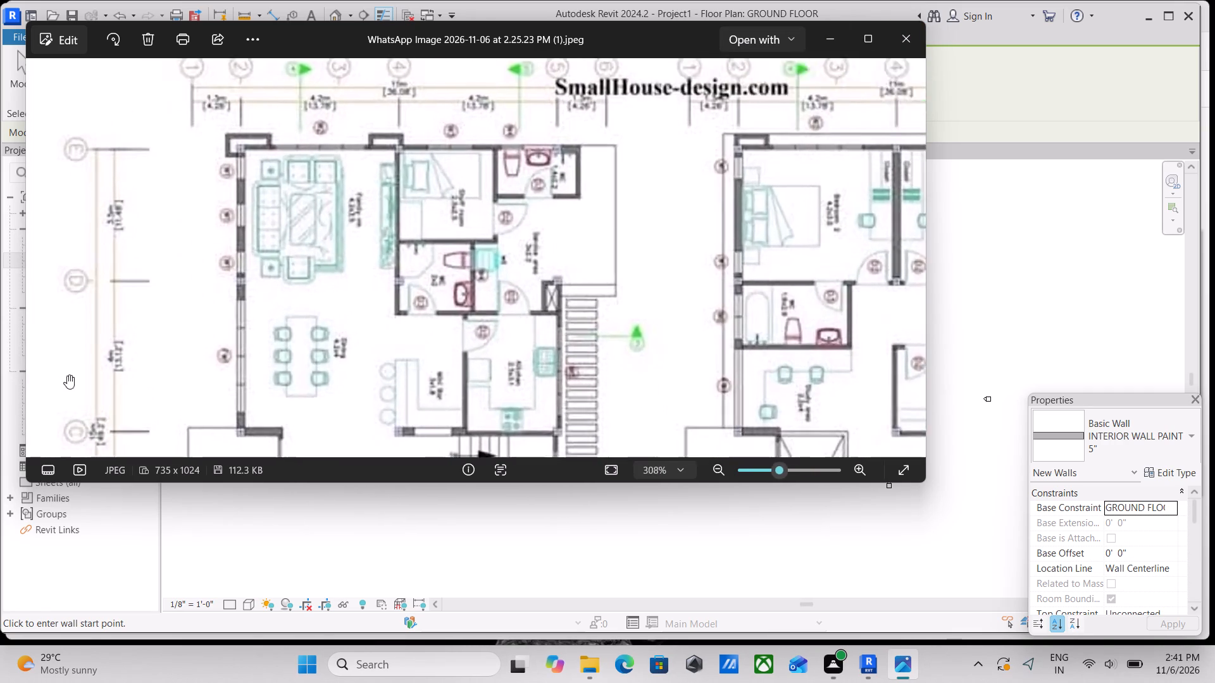
scroll(67, 375, "up", 3)
middle_click_drag(169, 371, 549, 201)
scroll(154, 295, "up", 2)
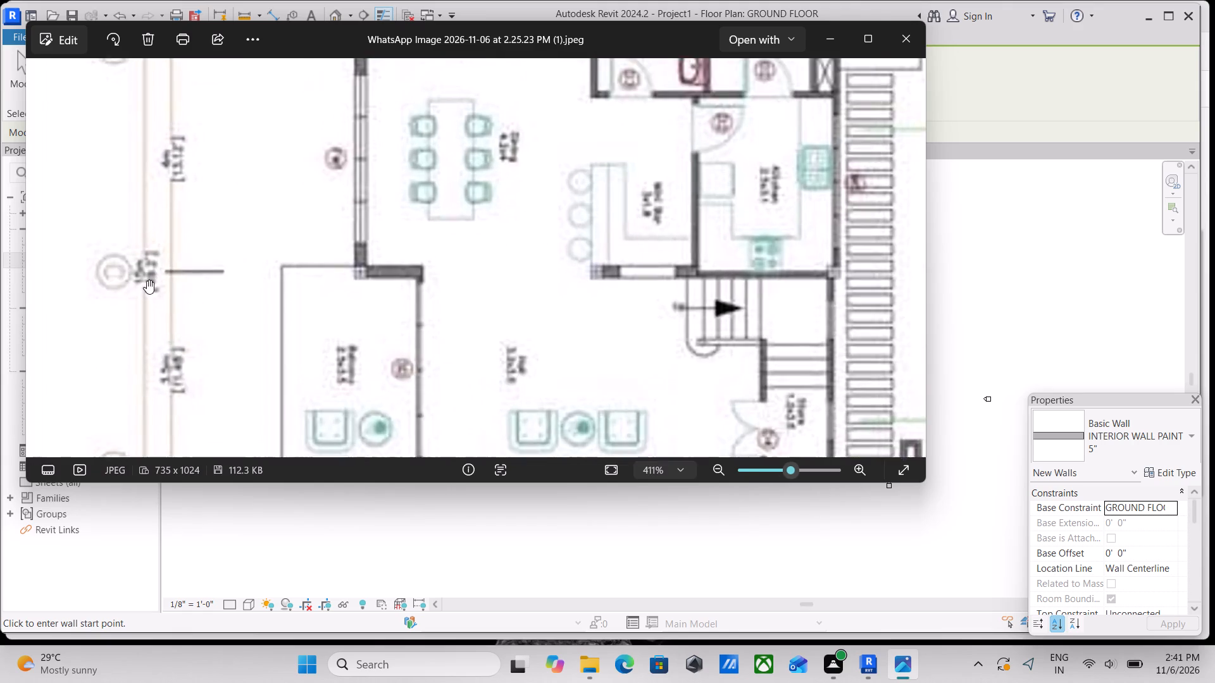
scroll(87, 304, "up", 6)
scroll(165, 258, "up", 4)
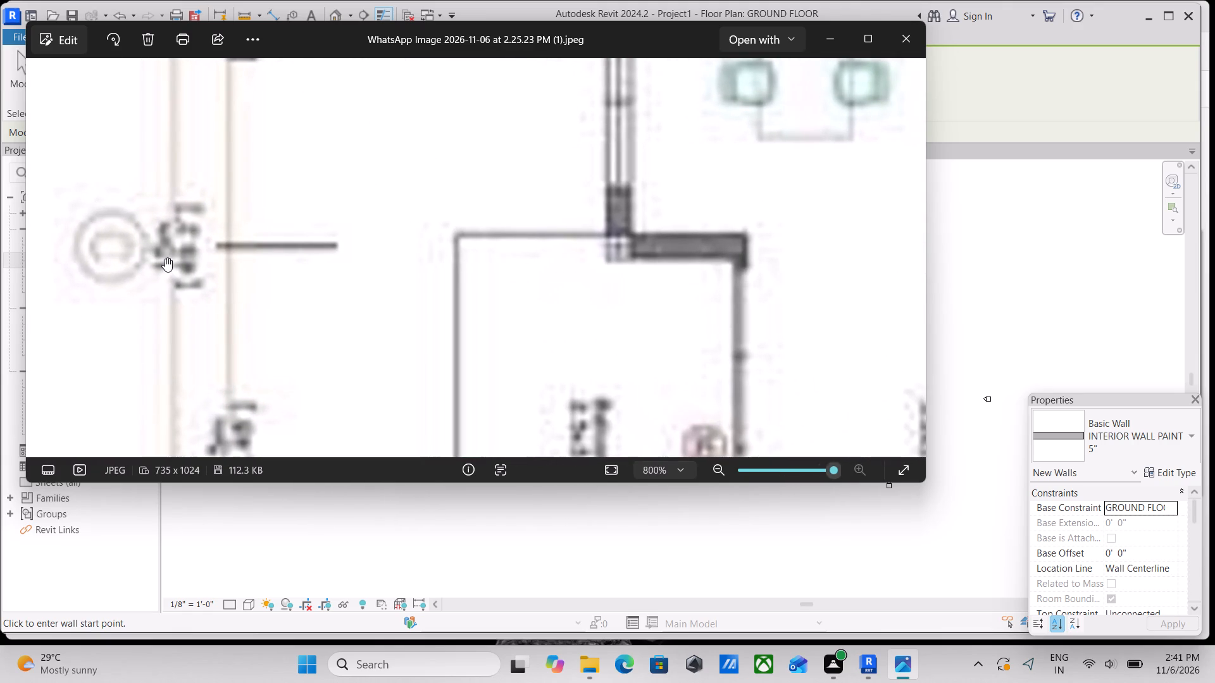
scroll(165, 258, "up", 4)
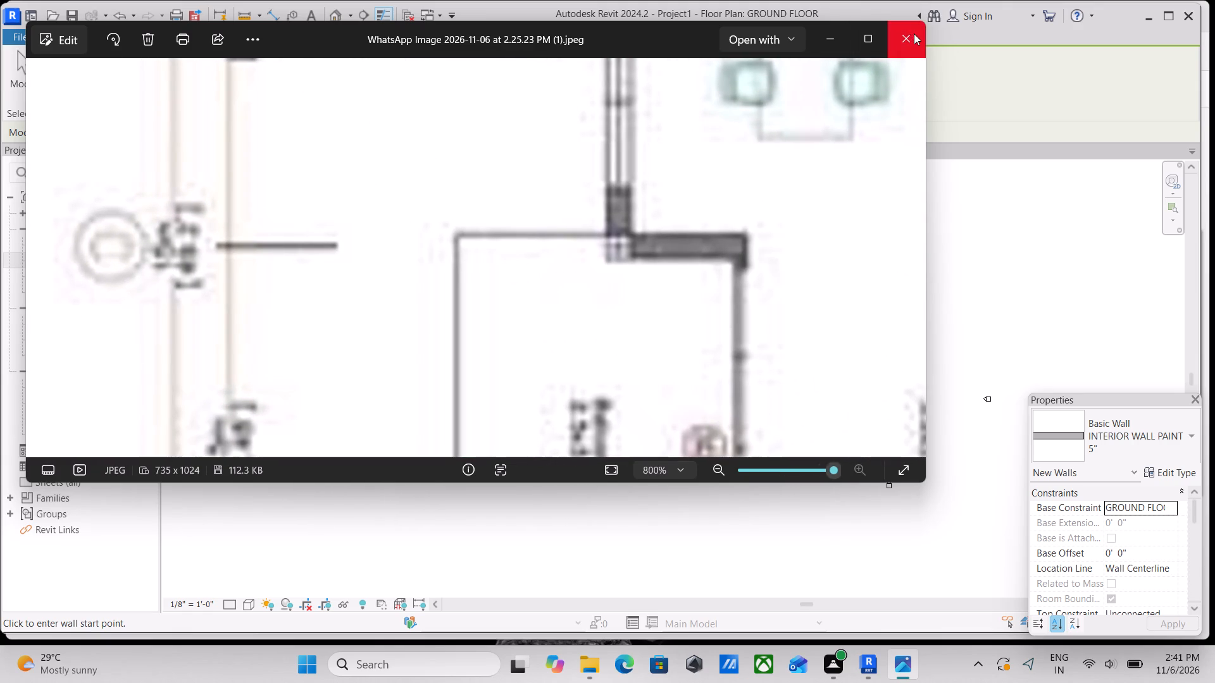
left_click(914, 34)
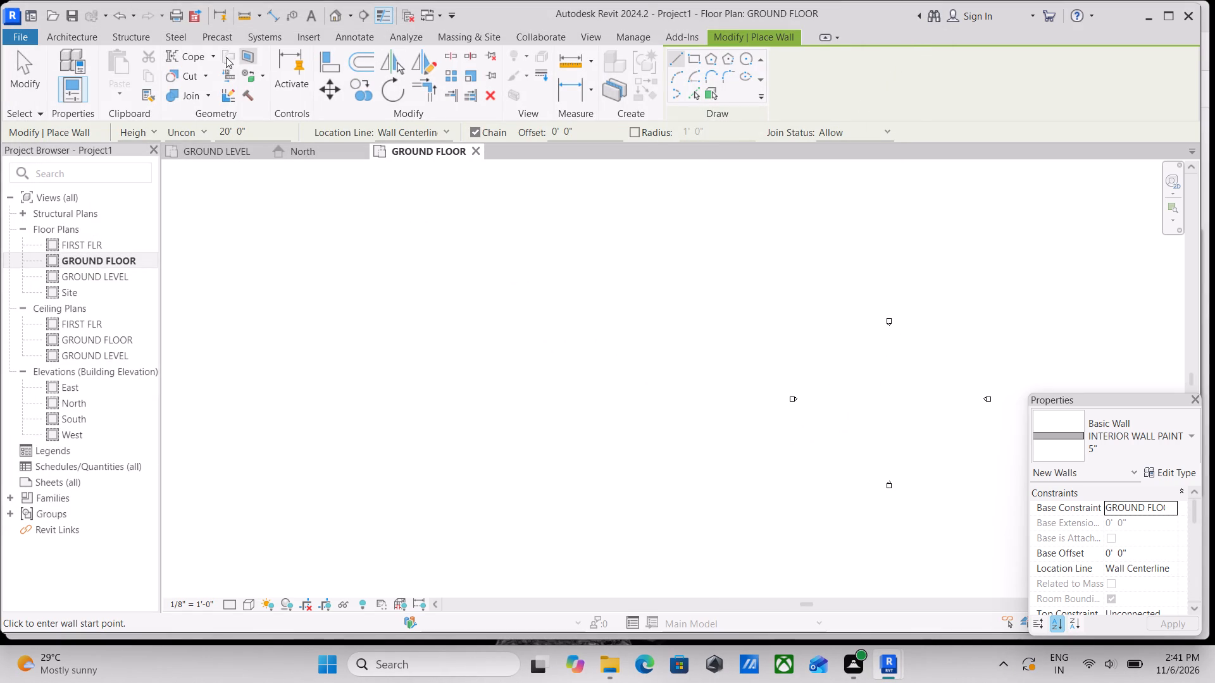
Start importing an image into the GROUND FLOOR plan view and browse to the Desktop location.
left_click(305, 35)
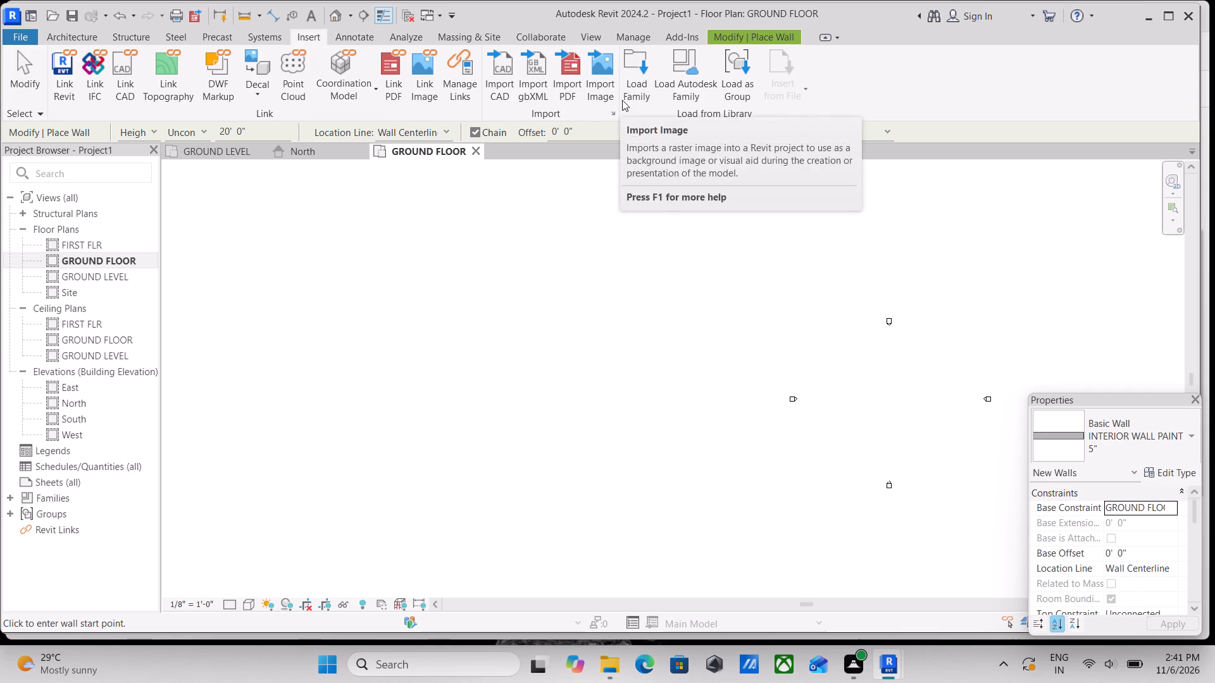
left_click(597, 73)
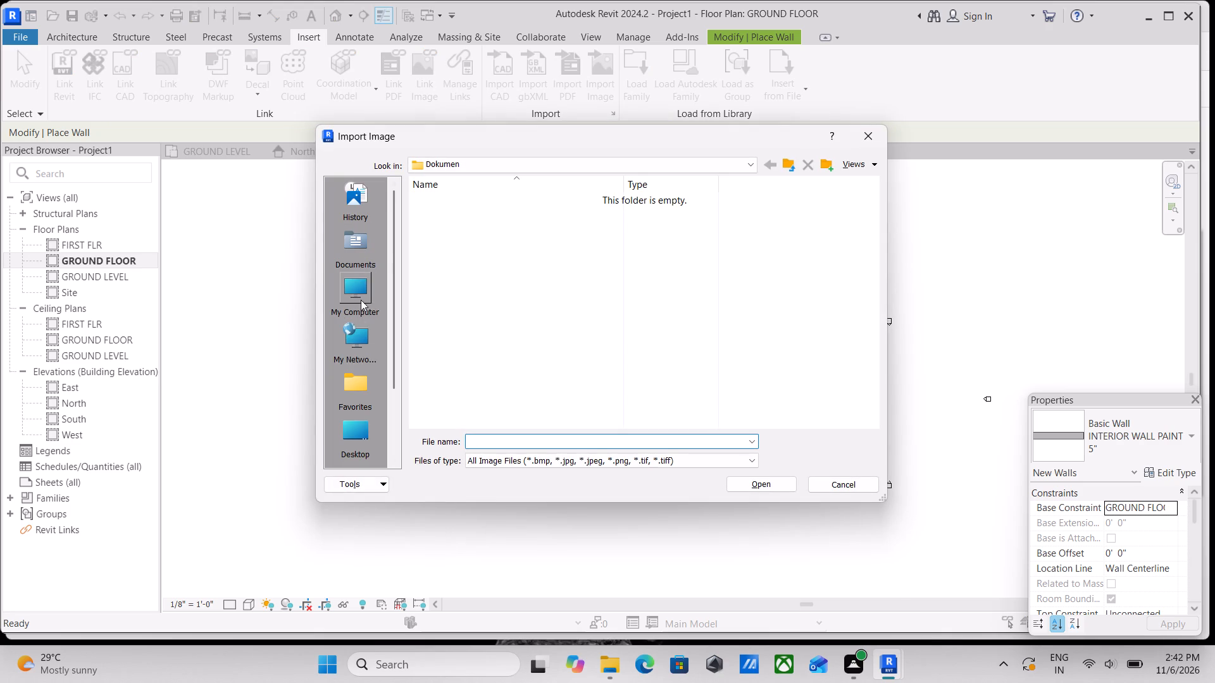
scroll(360, 300, "down", 2)
scroll(360, 300, "up", 4)
scroll(337, 342, "down", 1)
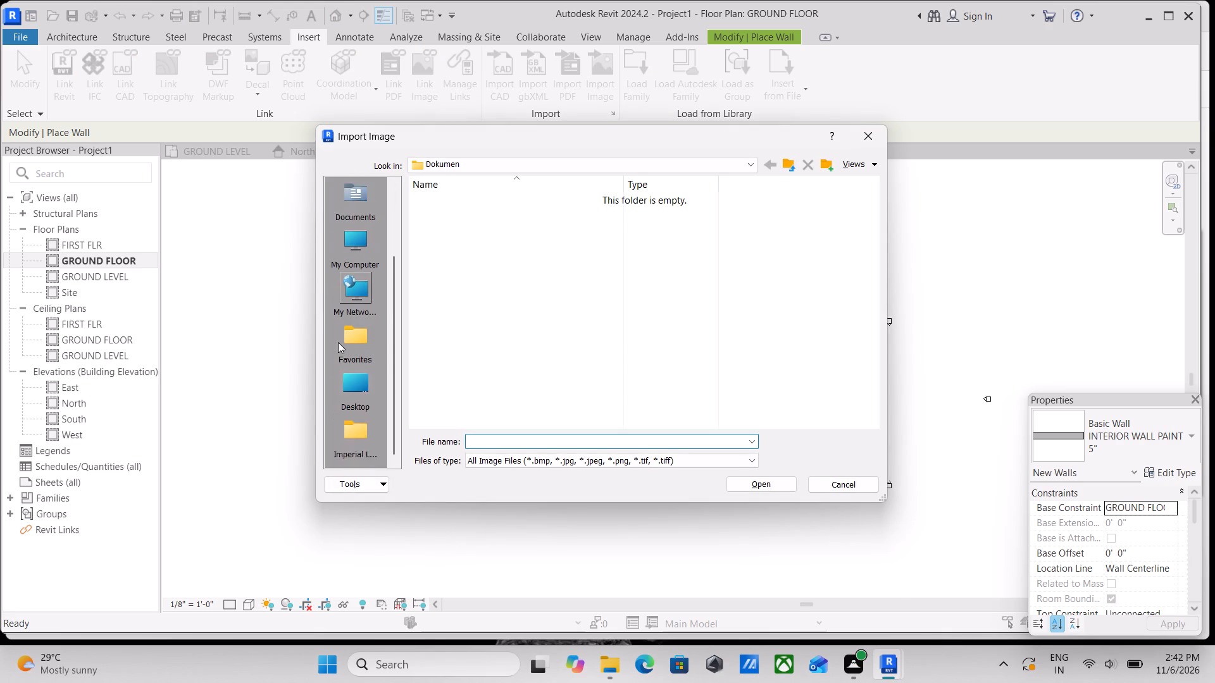
scroll(338, 342, "down", 2)
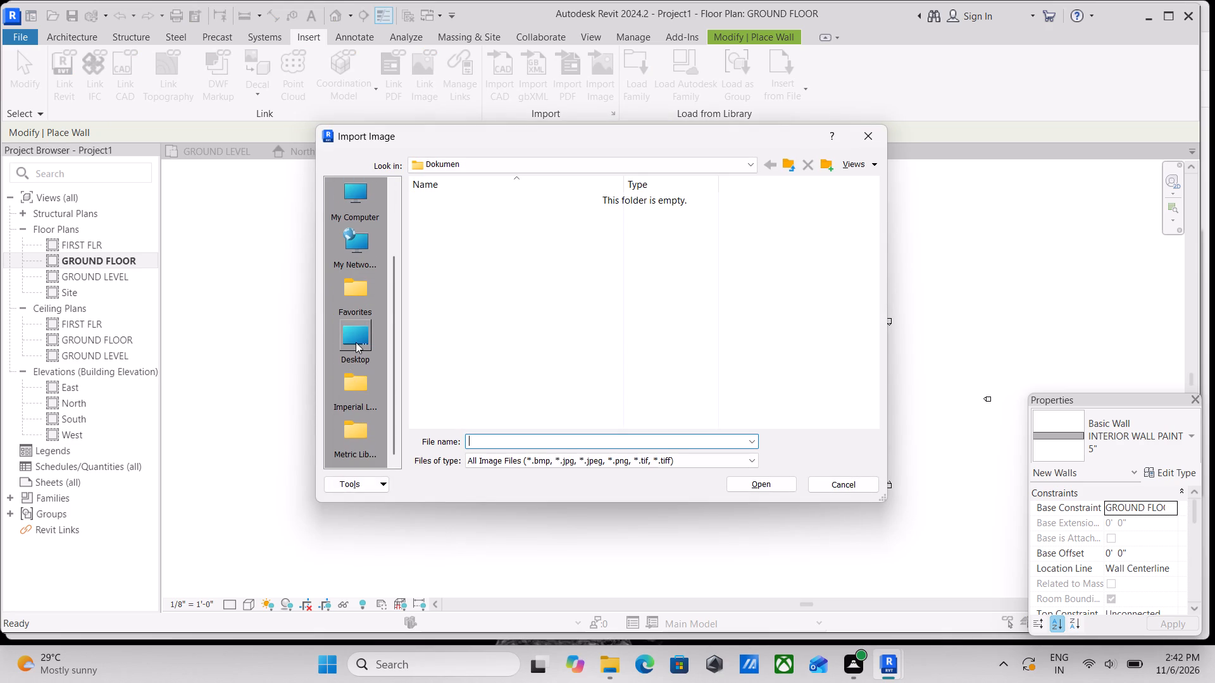
double_click(356, 342)
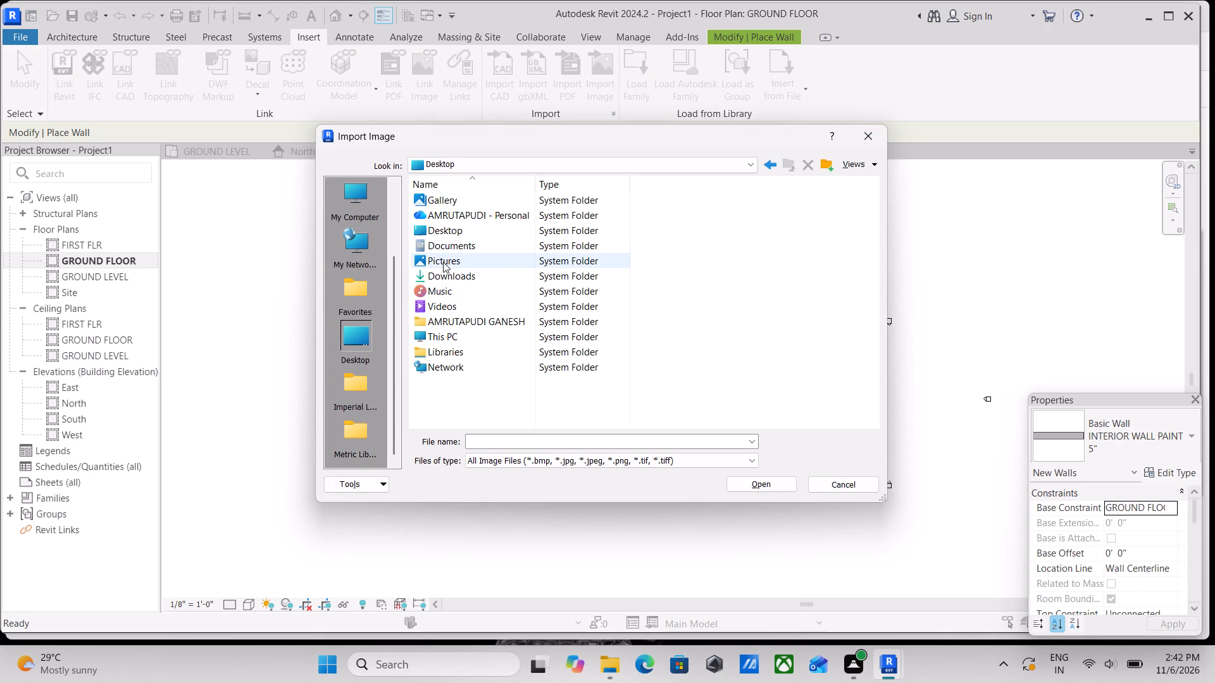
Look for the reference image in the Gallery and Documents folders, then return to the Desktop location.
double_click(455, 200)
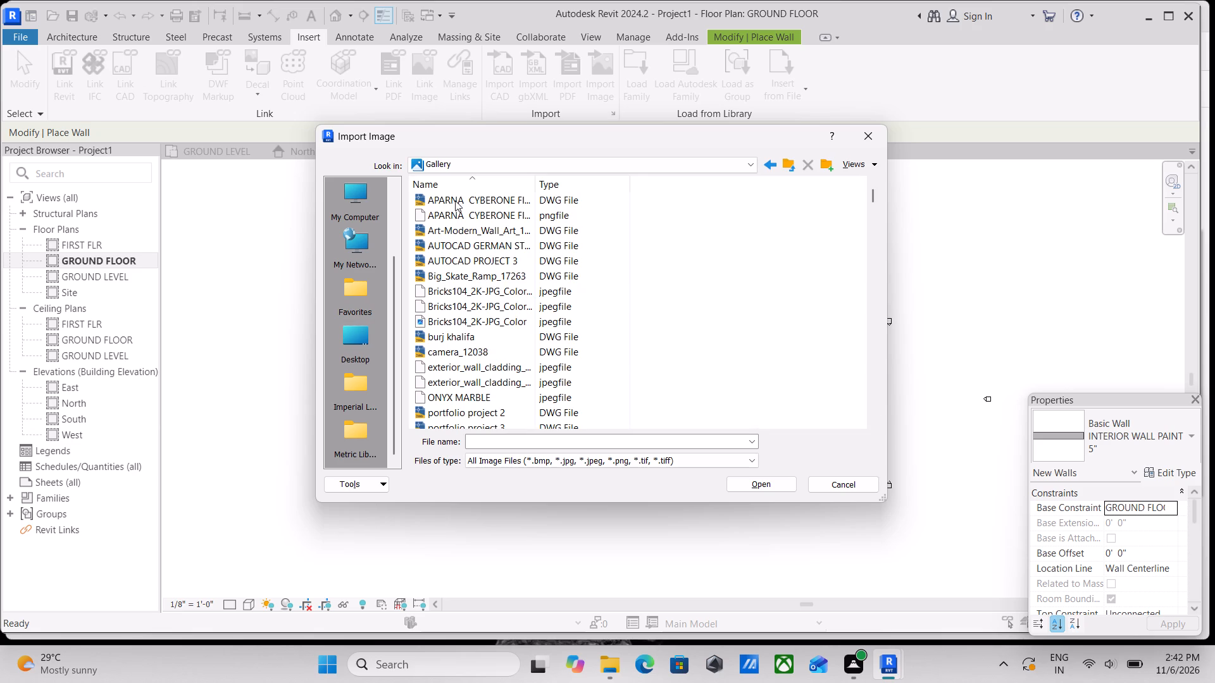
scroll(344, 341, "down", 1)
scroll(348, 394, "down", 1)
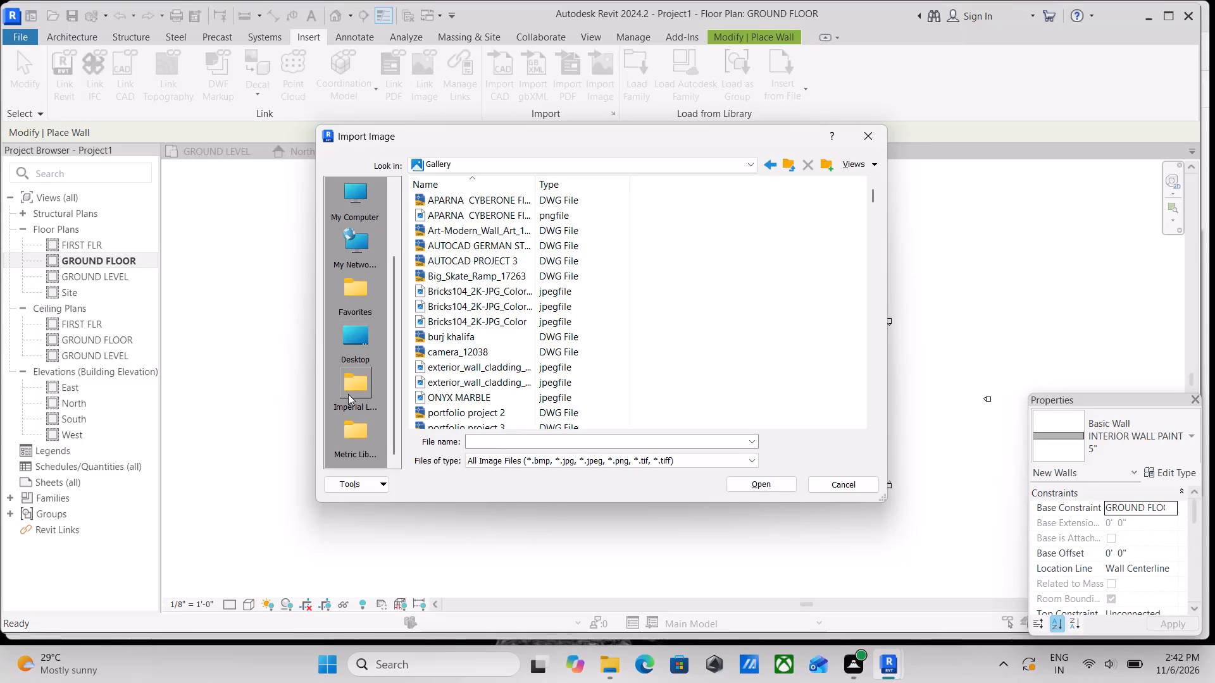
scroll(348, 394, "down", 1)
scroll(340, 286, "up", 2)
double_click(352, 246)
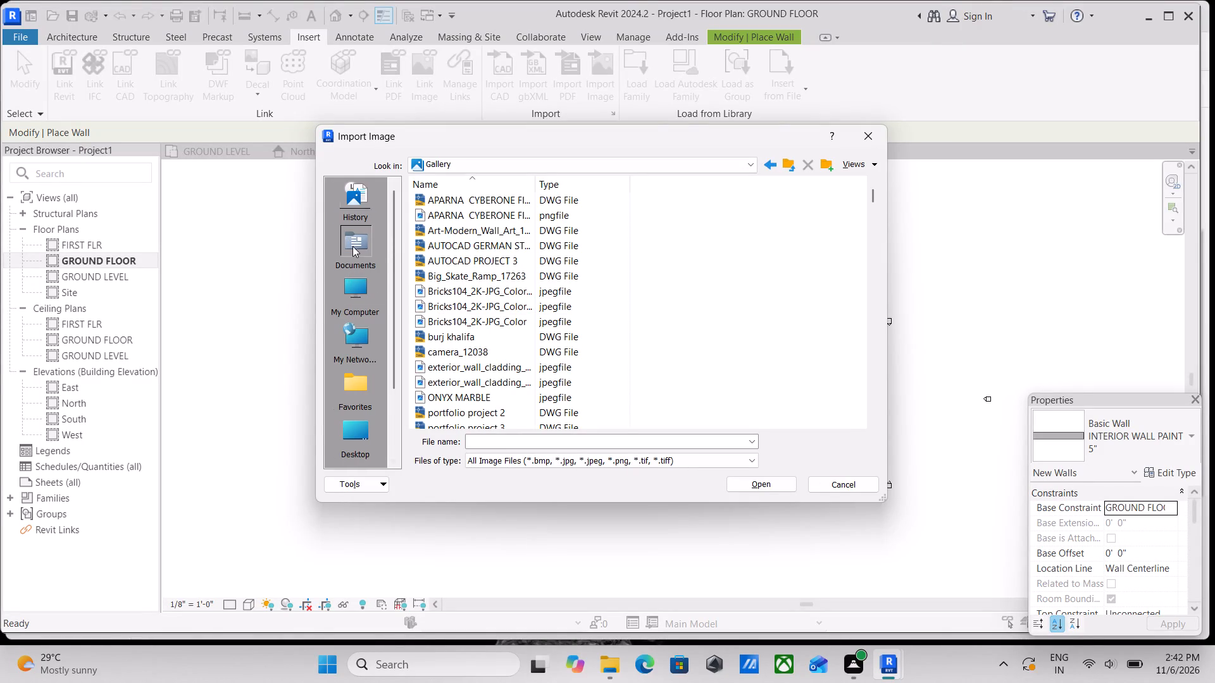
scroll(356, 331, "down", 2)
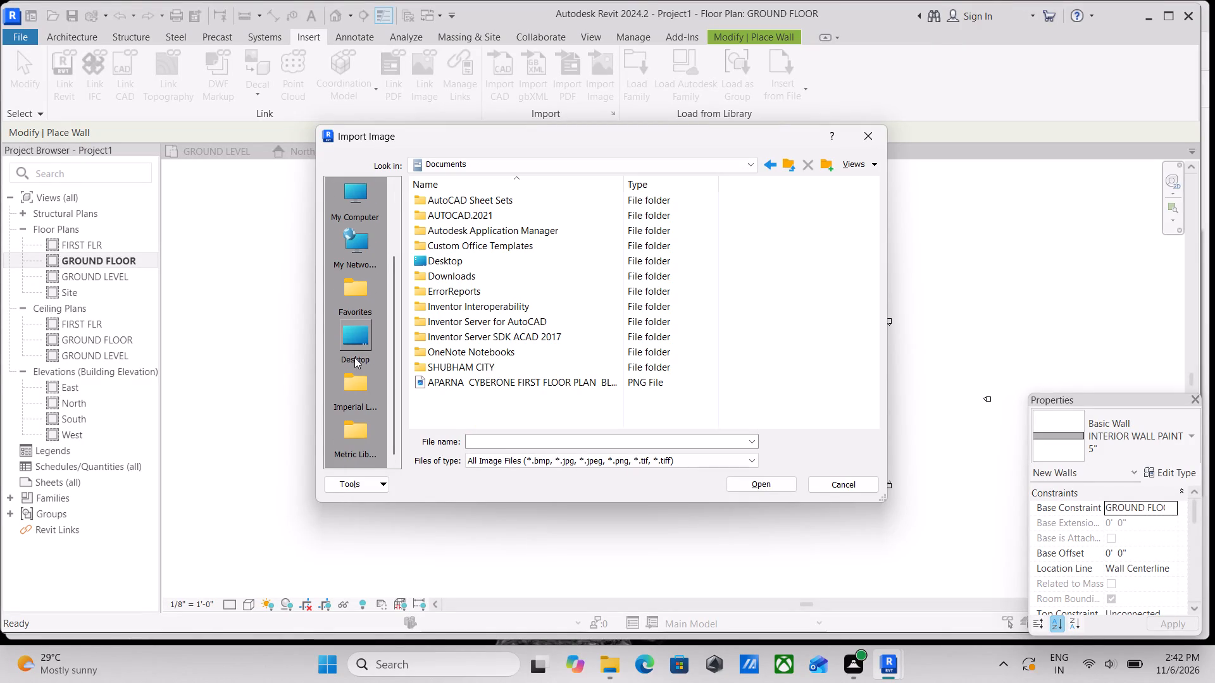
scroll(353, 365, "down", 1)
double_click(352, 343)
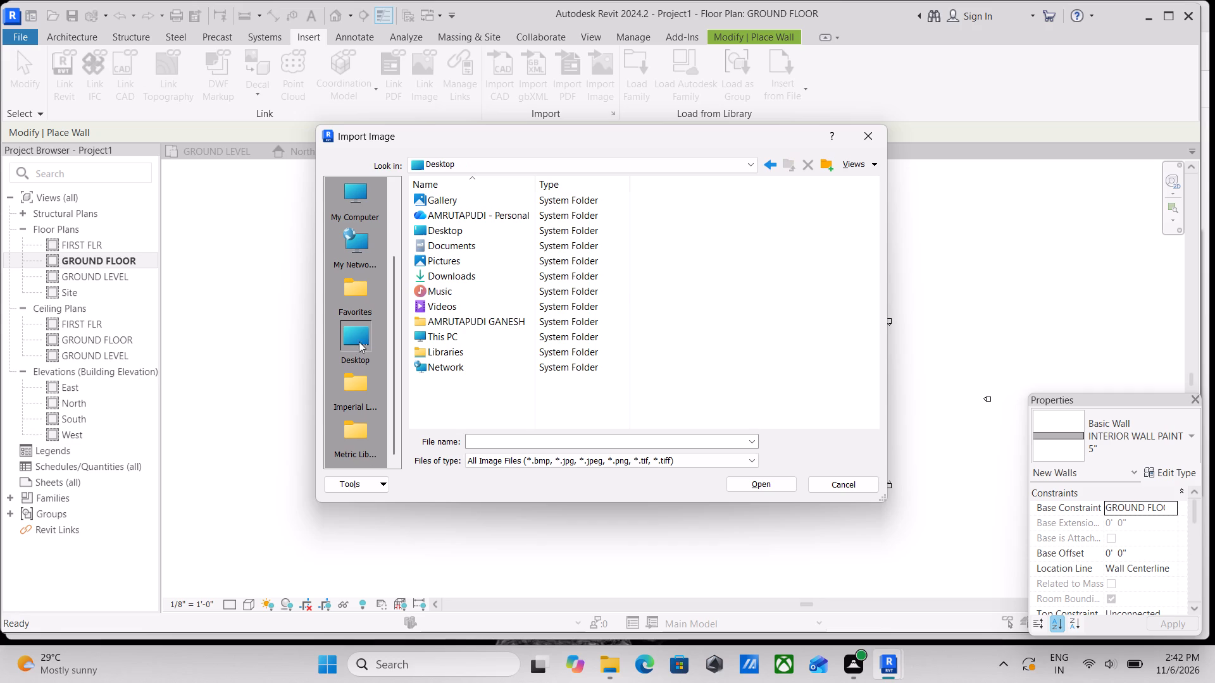
Import WhatsApp Image 2026-11-06 at 2.25.23 PM (1).jpeg from Downloads and place it between the four elevation markers.
double_click(471, 278)
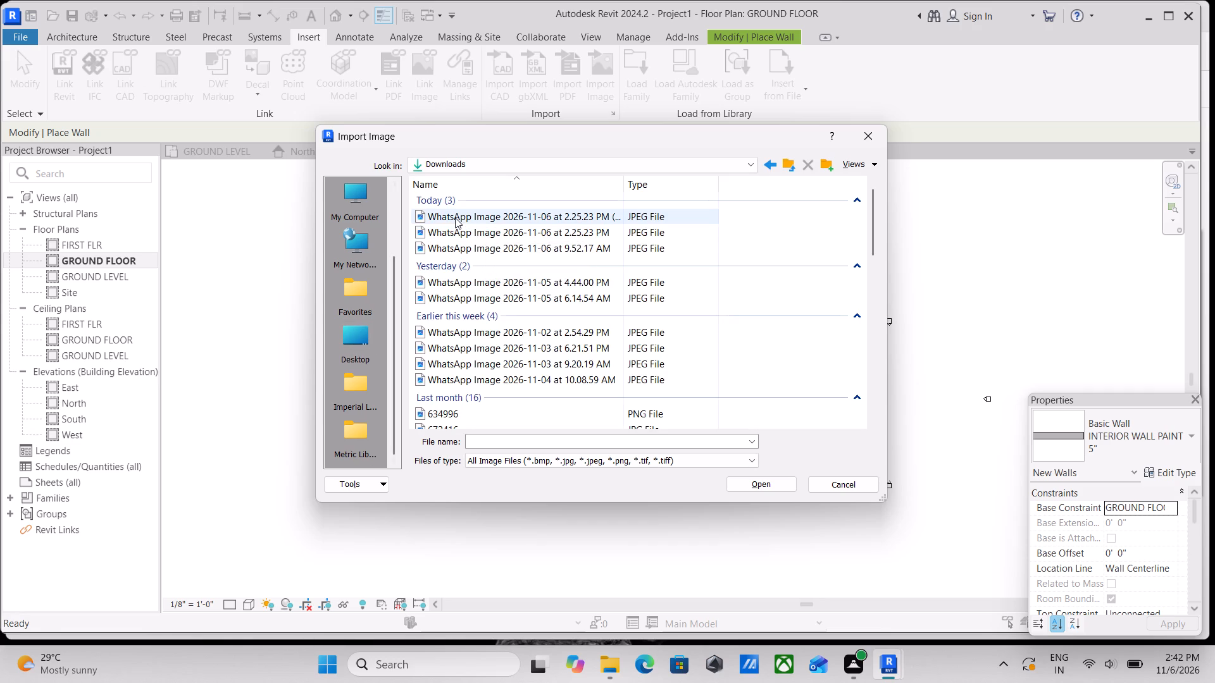
left_click(455, 218)
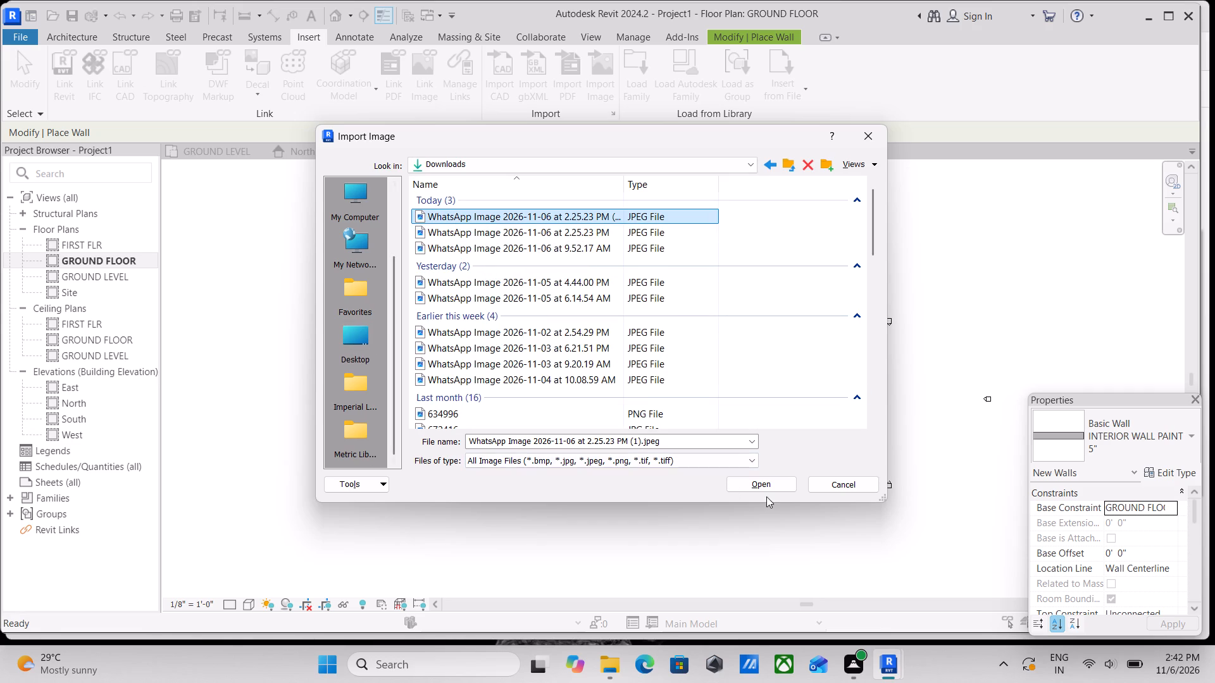
left_click(768, 479)
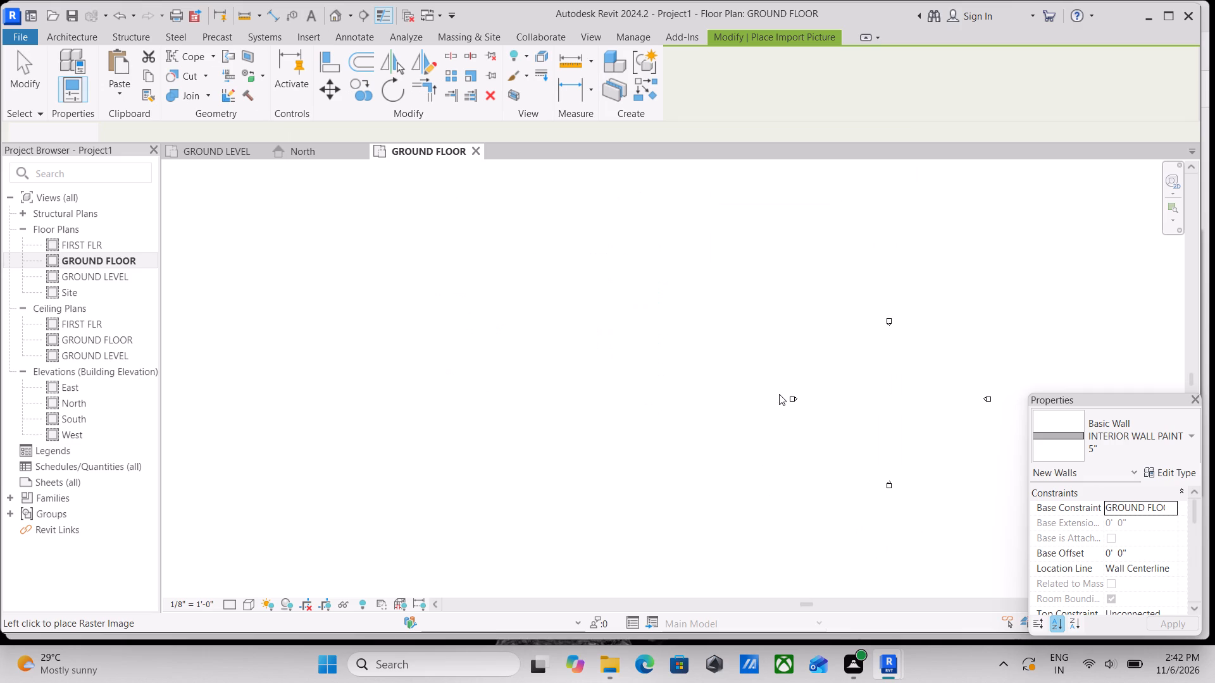
scroll(779, 394, "up", 2)
scroll(860, 399, "up", 1)
middle_click_drag(860, 399, 572, 401)
scroll(572, 401, "up", 2)
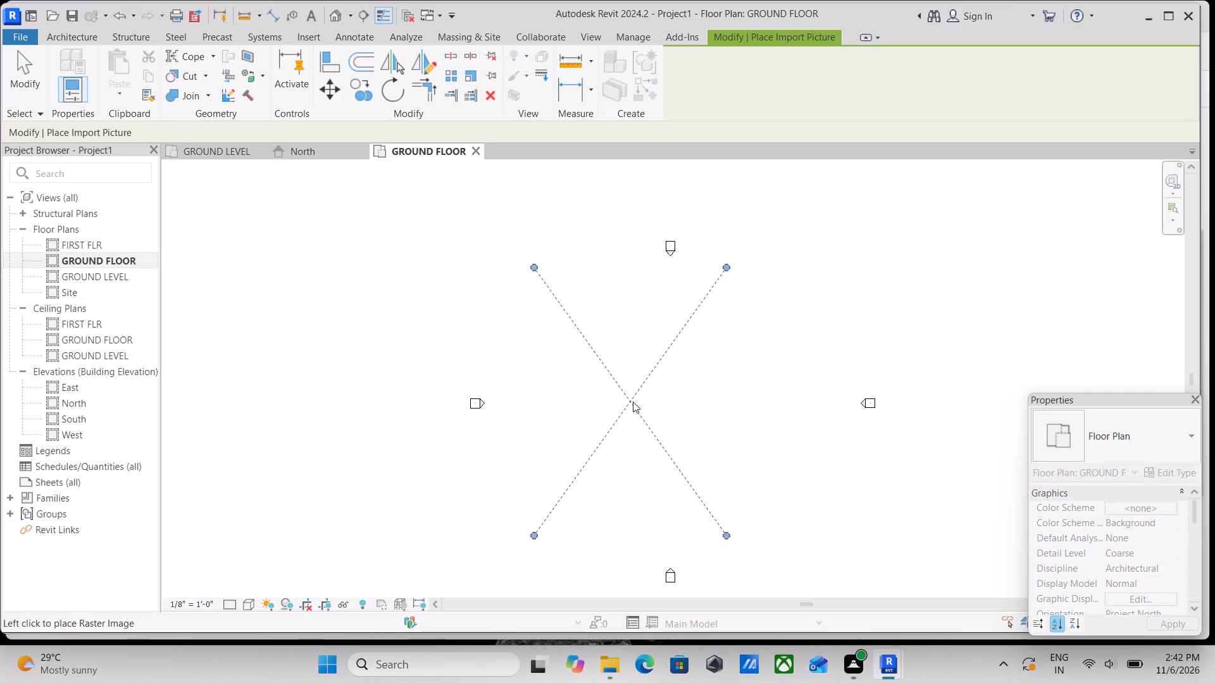
left_click(645, 395)
Examine the ground floor plan on the placed image around the living room, grid lines and lower dimensions, and deselect the image.
scroll(635, 489, "up", 7)
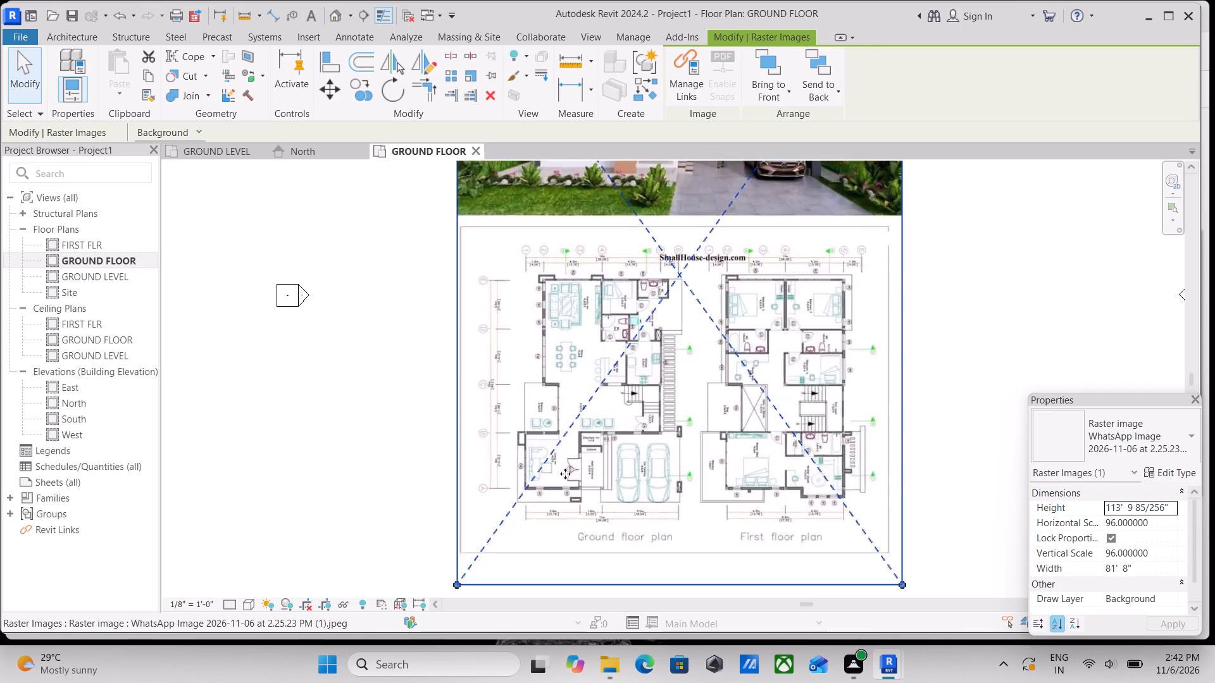
scroll(566, 470, "up", 7)
scroll(411, 439, "down", 2)
middle_click_drag(429, 433, 513, 371)
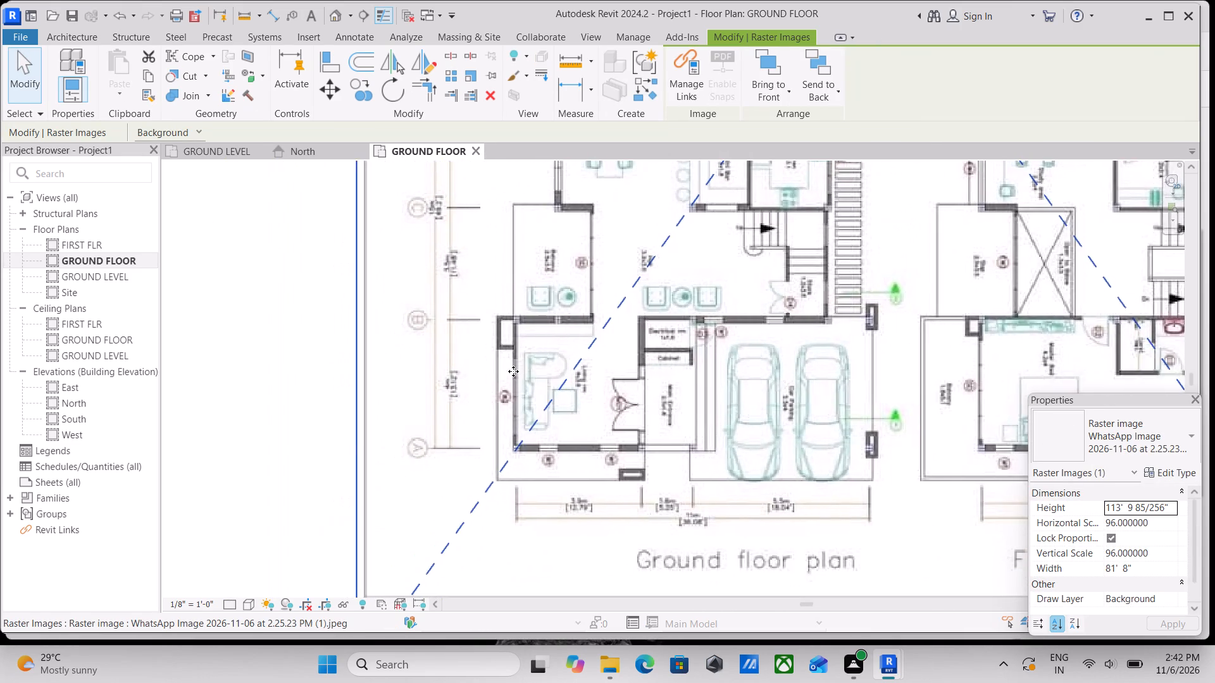
scroll(513, 371, "down", 6)
middle_click_drag(552, 382, 582, 411)
scroll(582, 411, "down", 2)
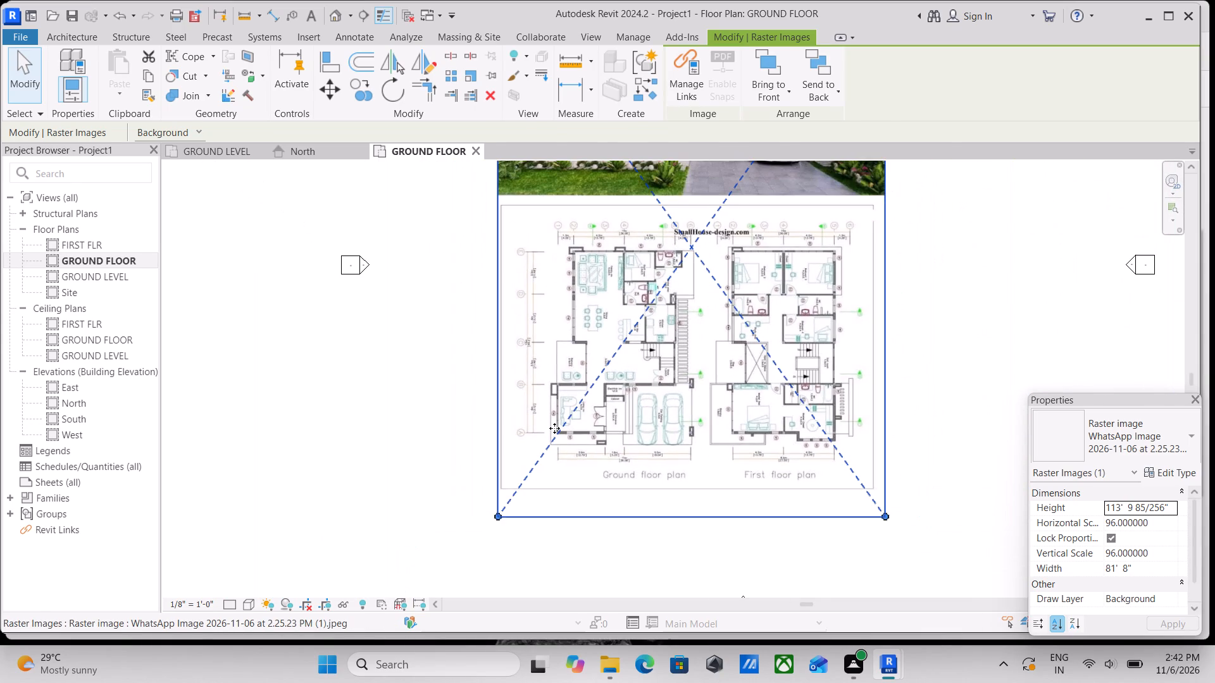
scroll(554, 428, "down", 1)
middle_click_drag(554, 428, 554, 452)
scroll(589, 474, "up", 7)
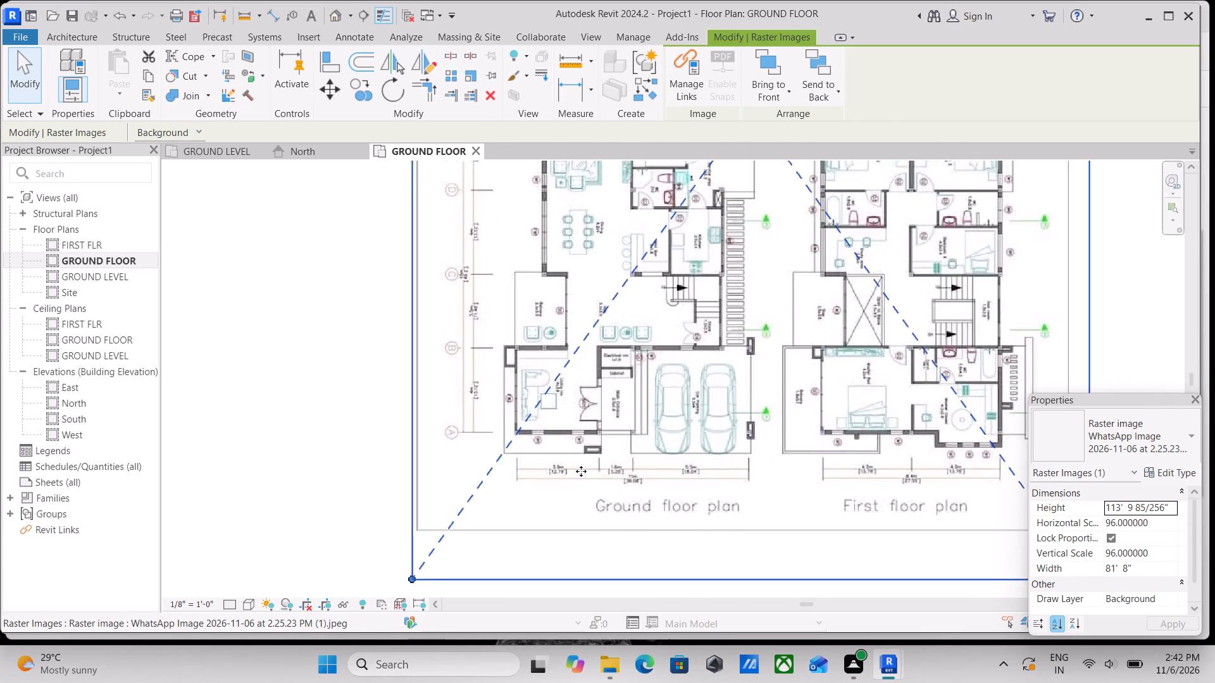
scroll(581, 471, "down", 5)
scroll(572, 438, "up", 4)
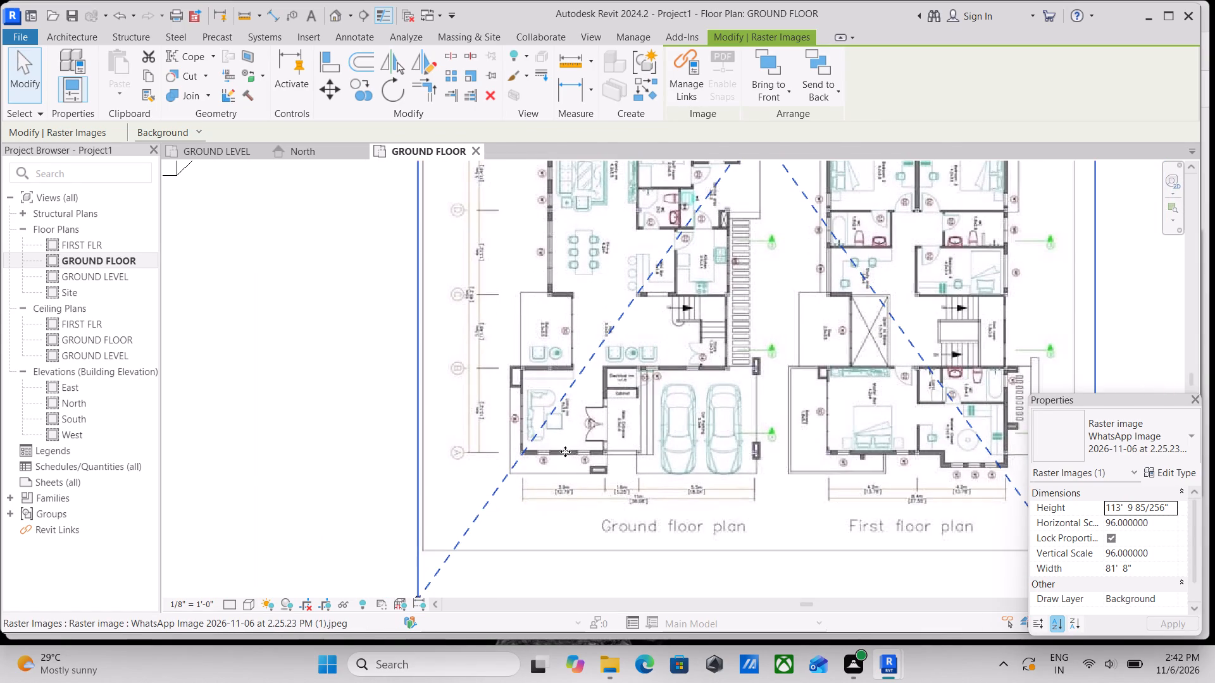
scroll(549, 417, "down", 2)
middle_click_drag(549, 417, 567, 452)
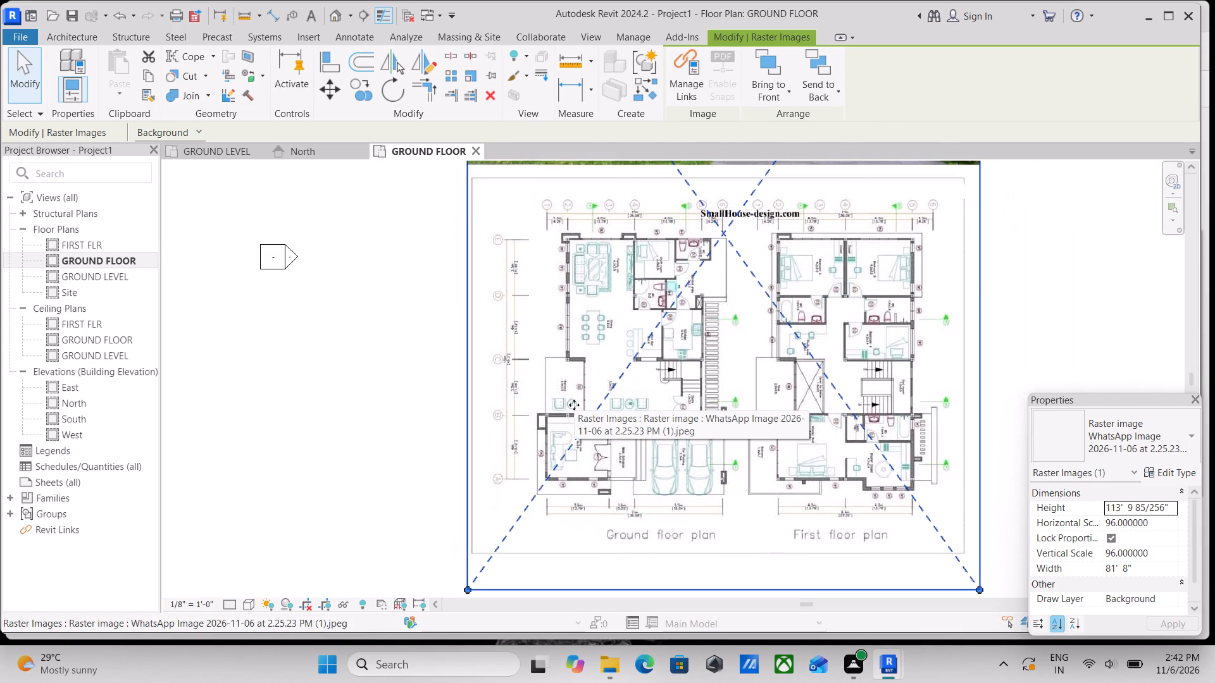
key("Escape")
Look over the whole placed image, from the house rendering to both floor plans, ending on the ground floor plan.
scroll(757, 366, "down", 2)
middle_click_drag(757, 366, 782, 441)
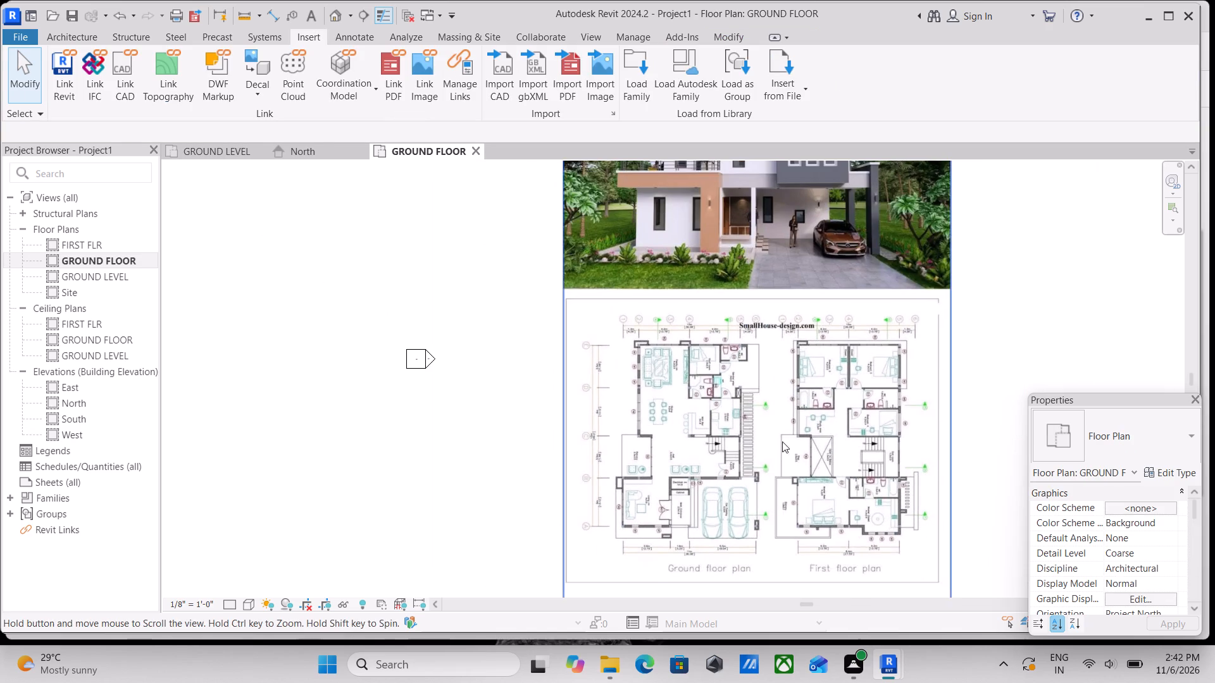
middle_click(590, 371)
scroll(594, 372, "up", 2)
scroll(598, 331, "down", 1)
middle_click_drag(598, 331, 542, 429)
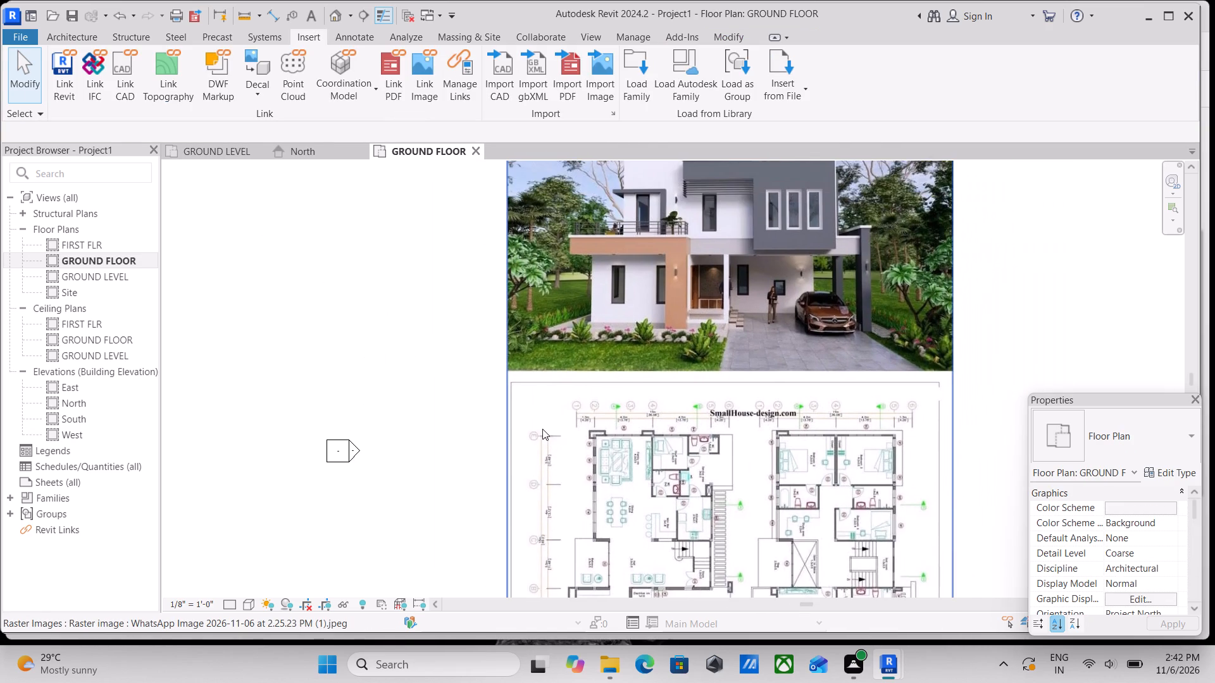
scroll(585, 366, "down", 3)
middle_click(645, 340)
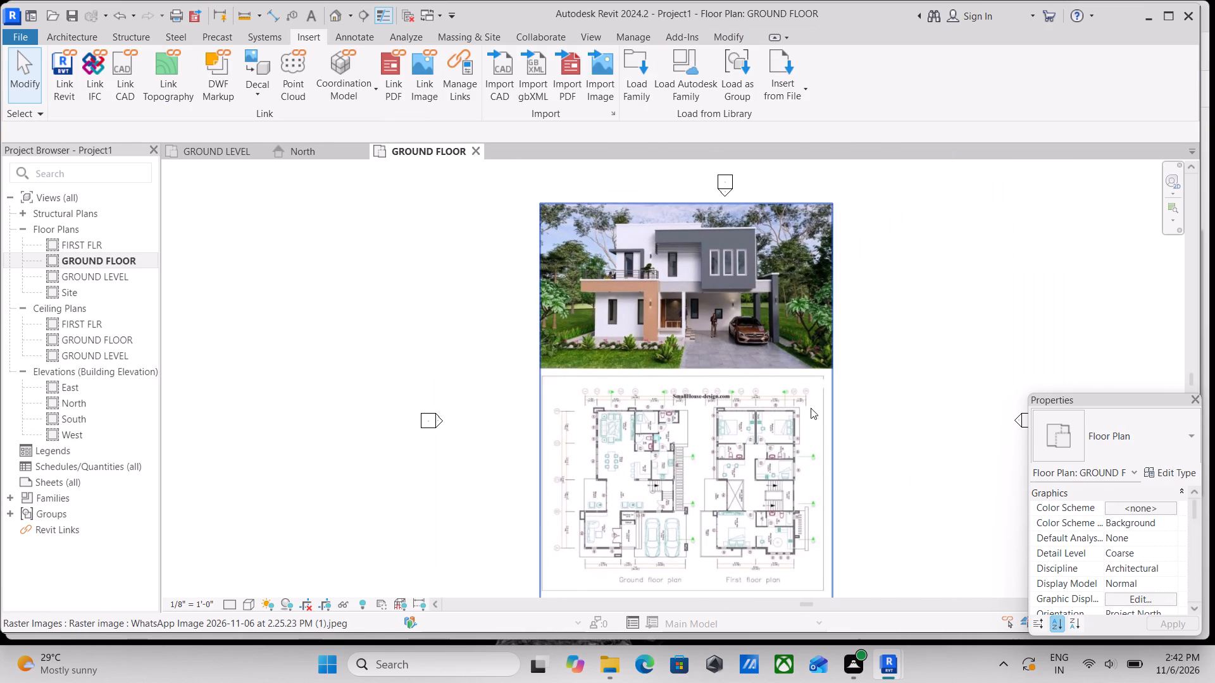
scroll(811, 410, "up", 2)
middle_click_drag(818, 423, 848, 323)
scroll(703, 428, "up", 3)
scroll(451, 436, "up", 2)
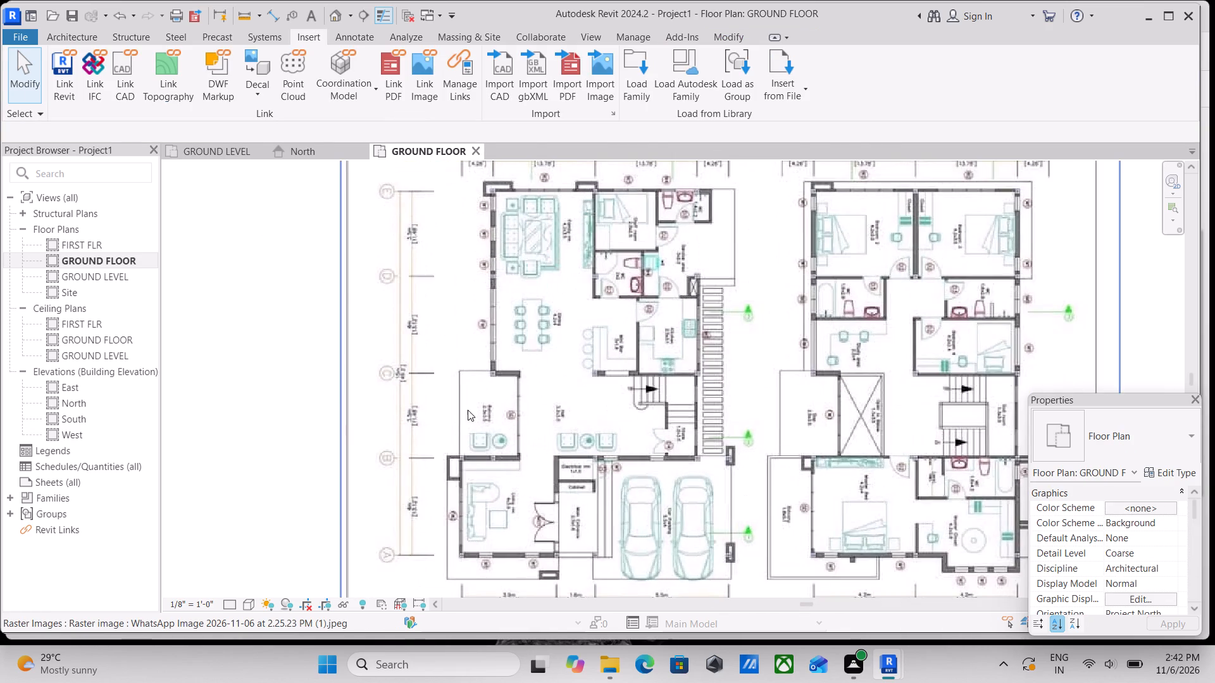
middle_click_drag(468, 410, 578, 388)
Start the Wall tool and choose the EXTERIOR WALL 9" type.
type("WA")
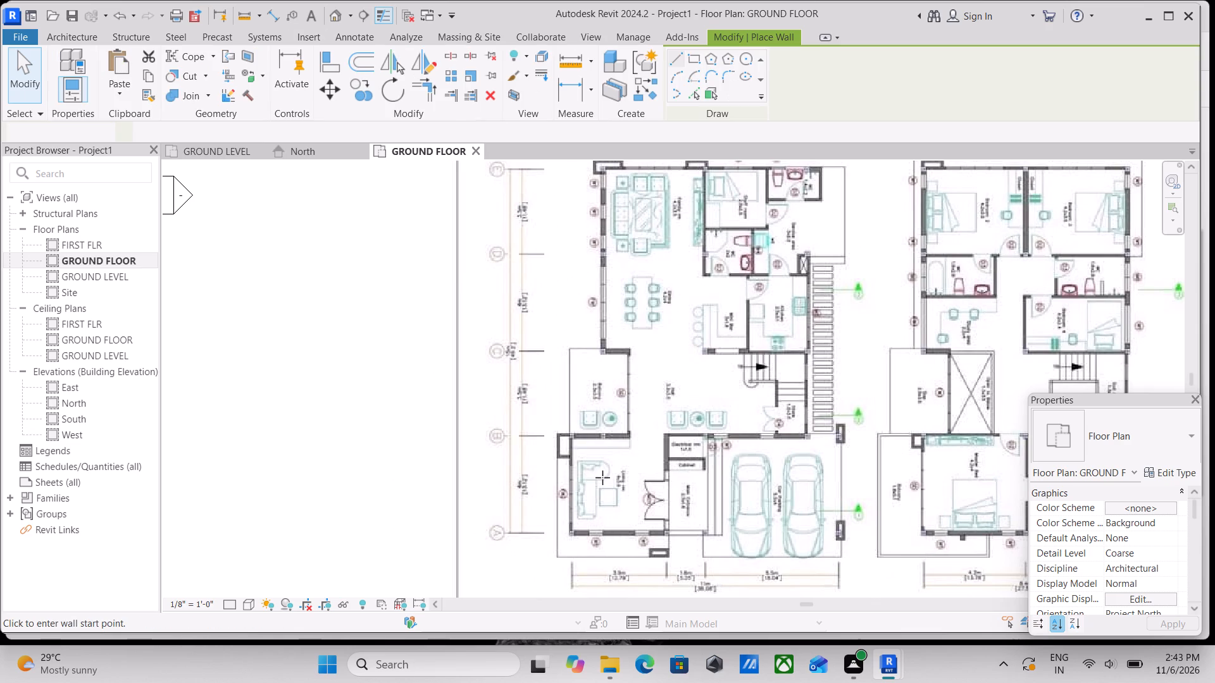
scroll(573, 536, "up", 4)
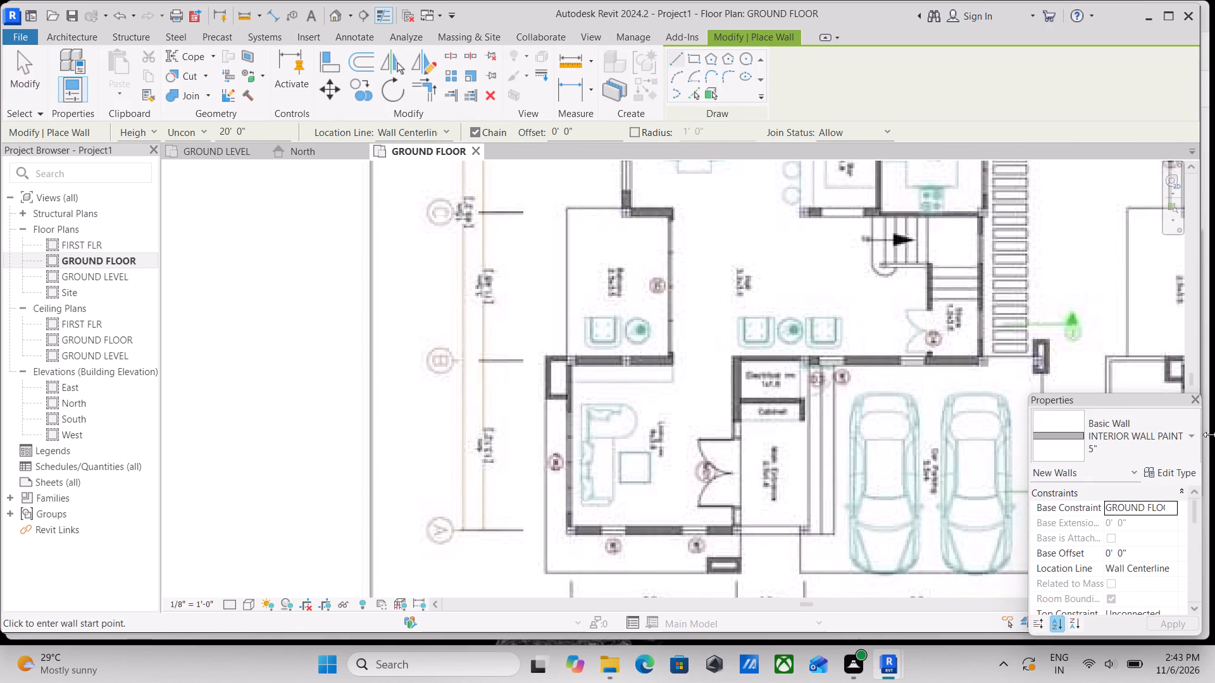
left_click(1178, 447)
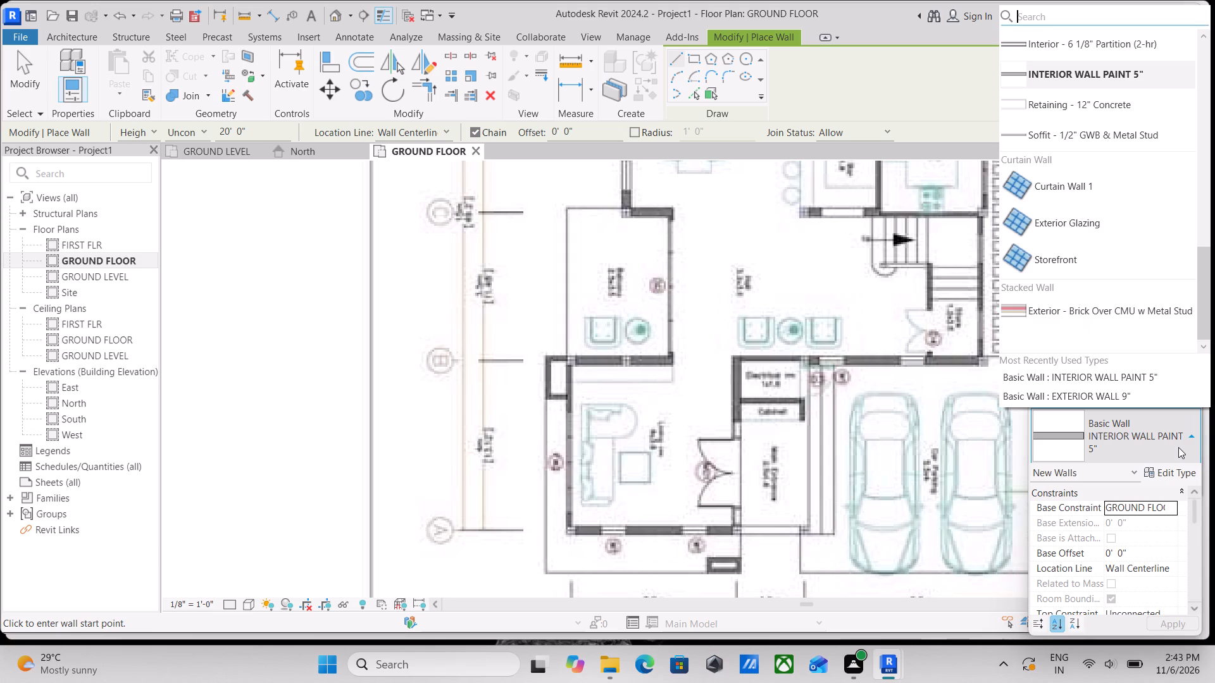
scroll(1018, 302, "up", 3)
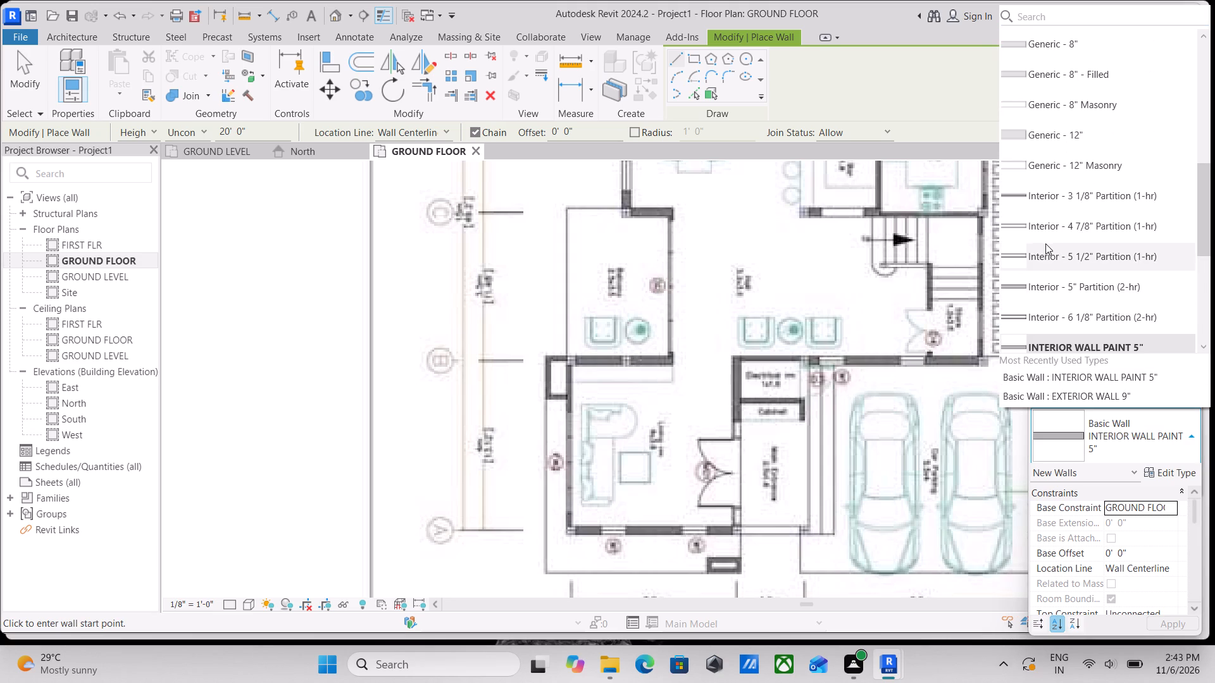
scroll(1047, 305, "down", 2)
scroll(1057, 270, "up", 6)
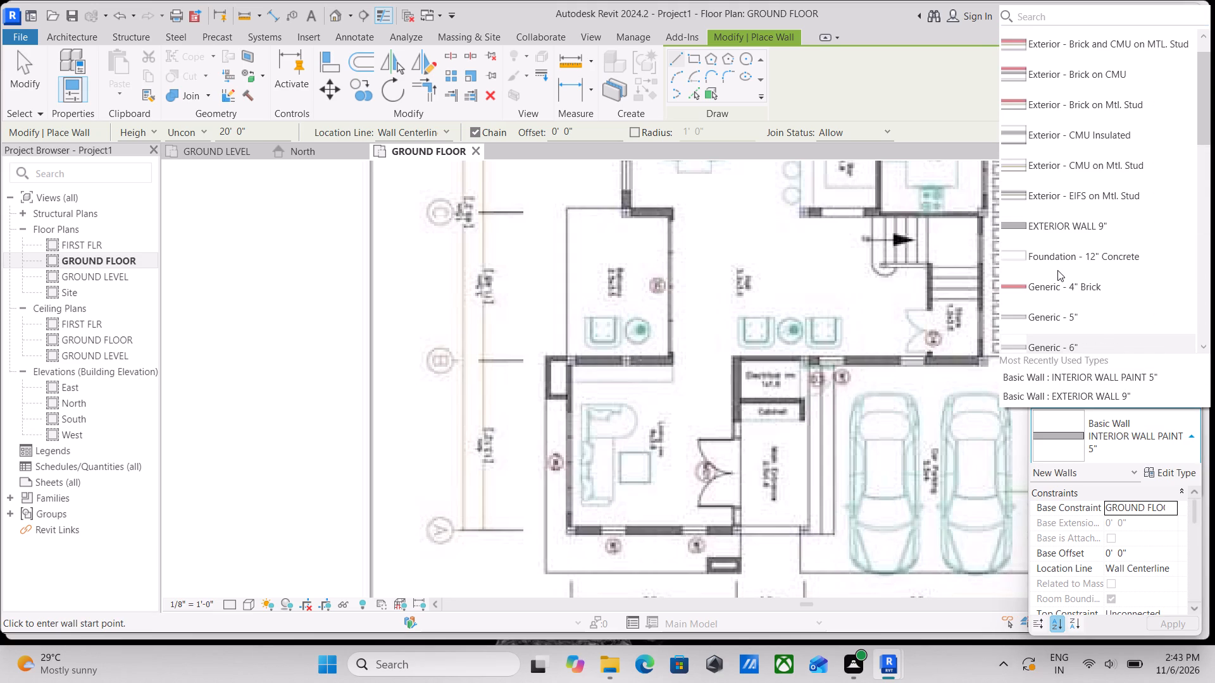
left_click(1056, 229)
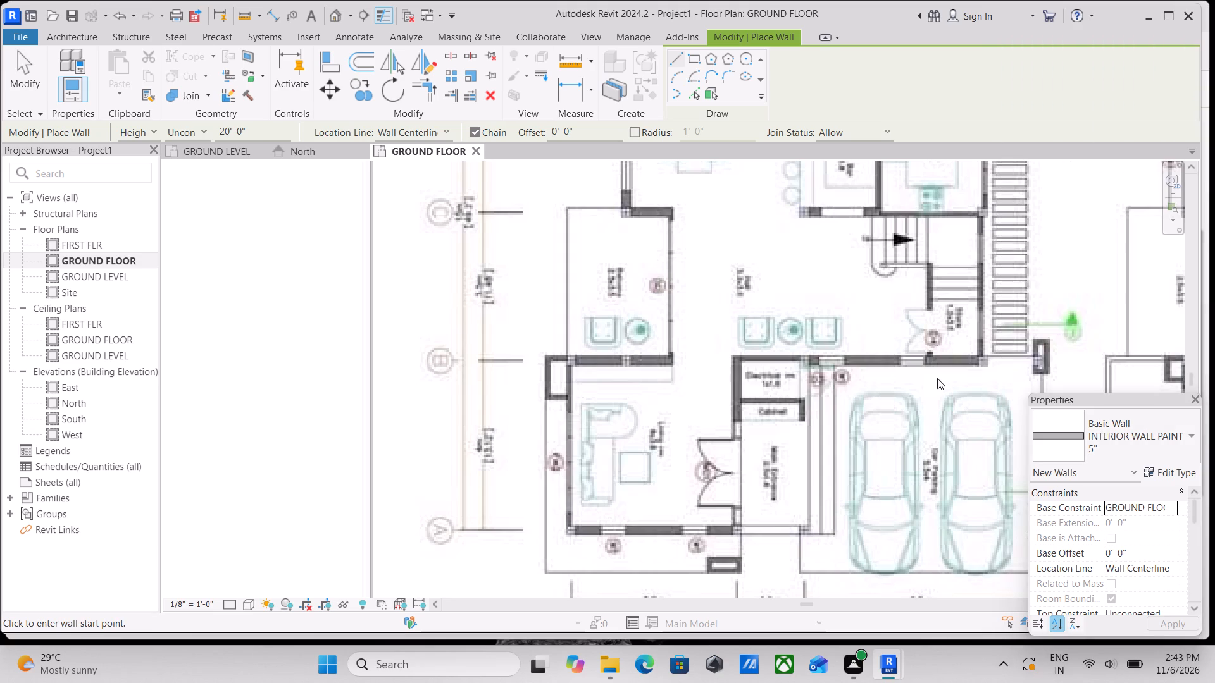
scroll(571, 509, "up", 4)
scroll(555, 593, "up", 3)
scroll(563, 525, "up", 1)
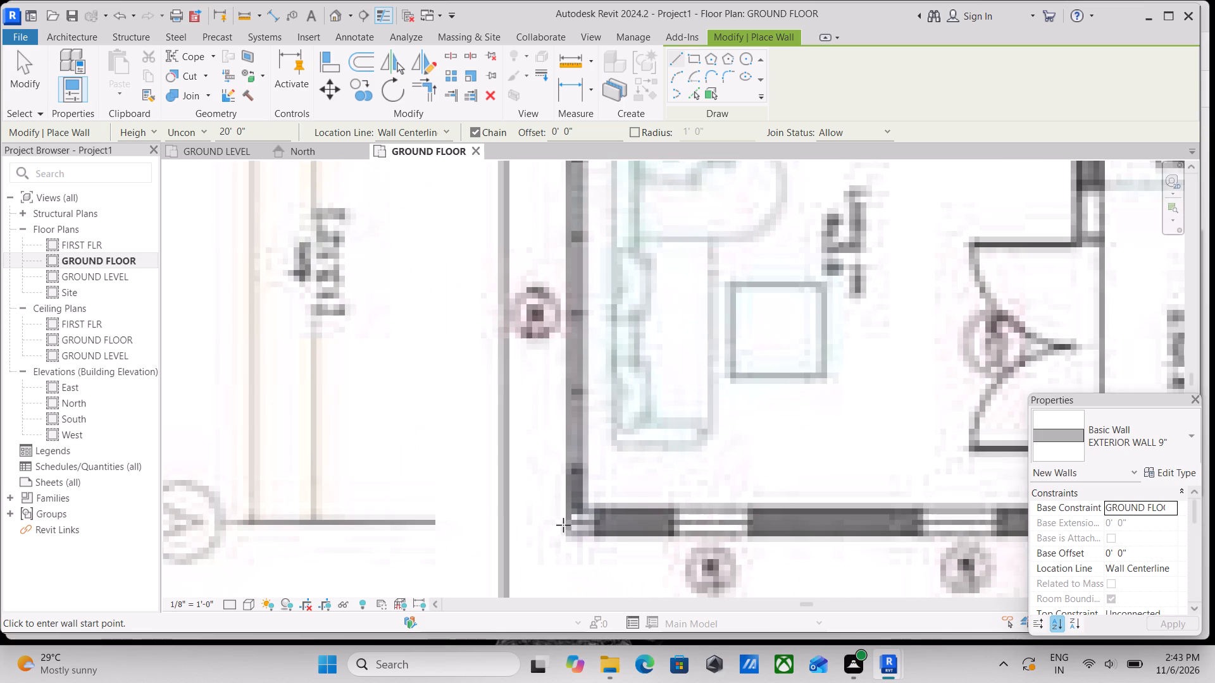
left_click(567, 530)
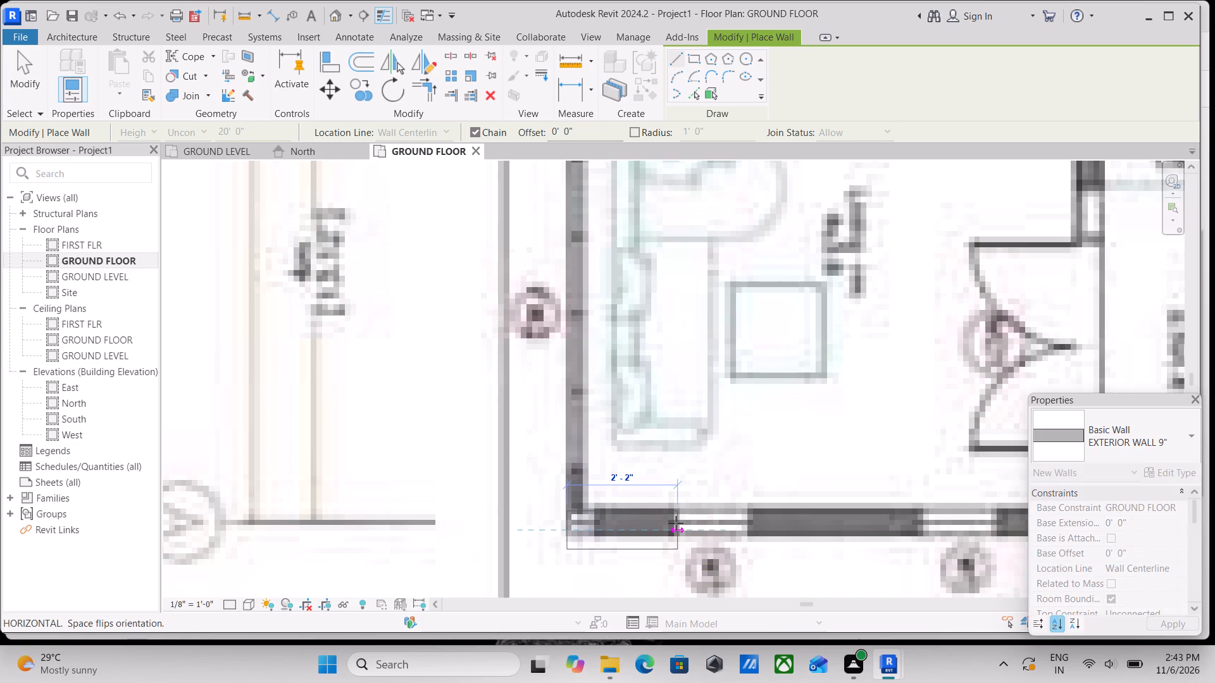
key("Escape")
Set the new wall's height to reach the FIRST FLR level.
scroll(626, 523, "down", 3)
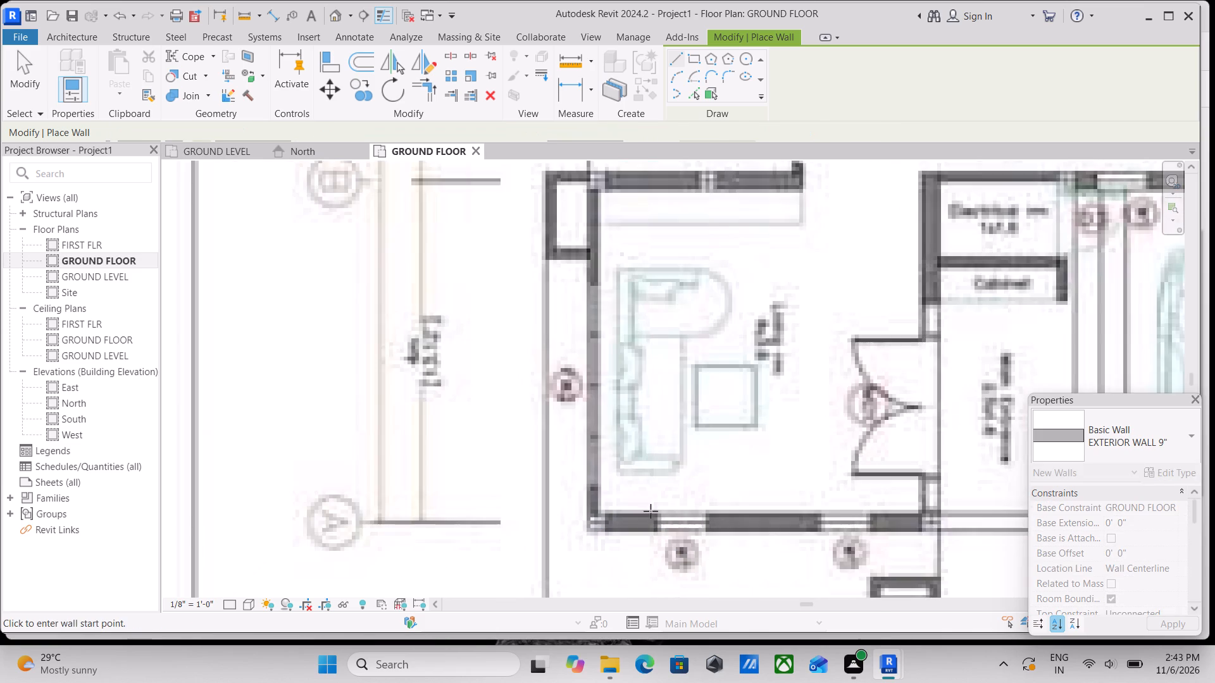
scroll(651, 511, "down", 2)
middle_click_drag(651, 511, 603, 519)
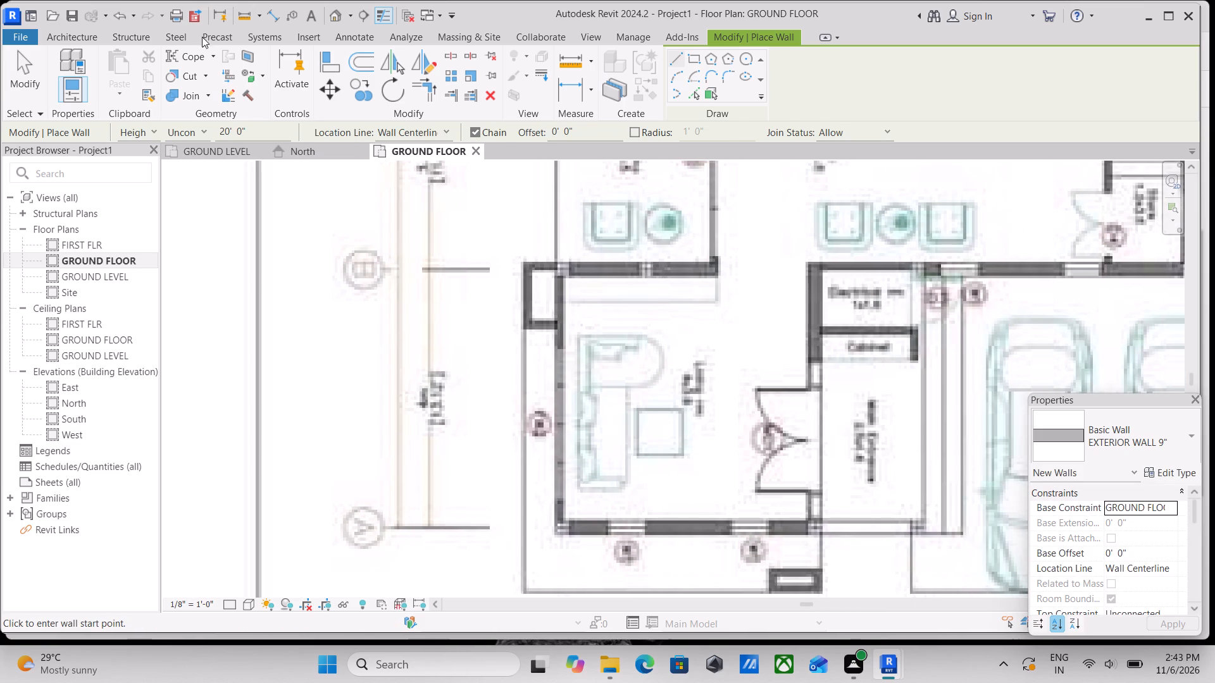
left_click(202, 130)
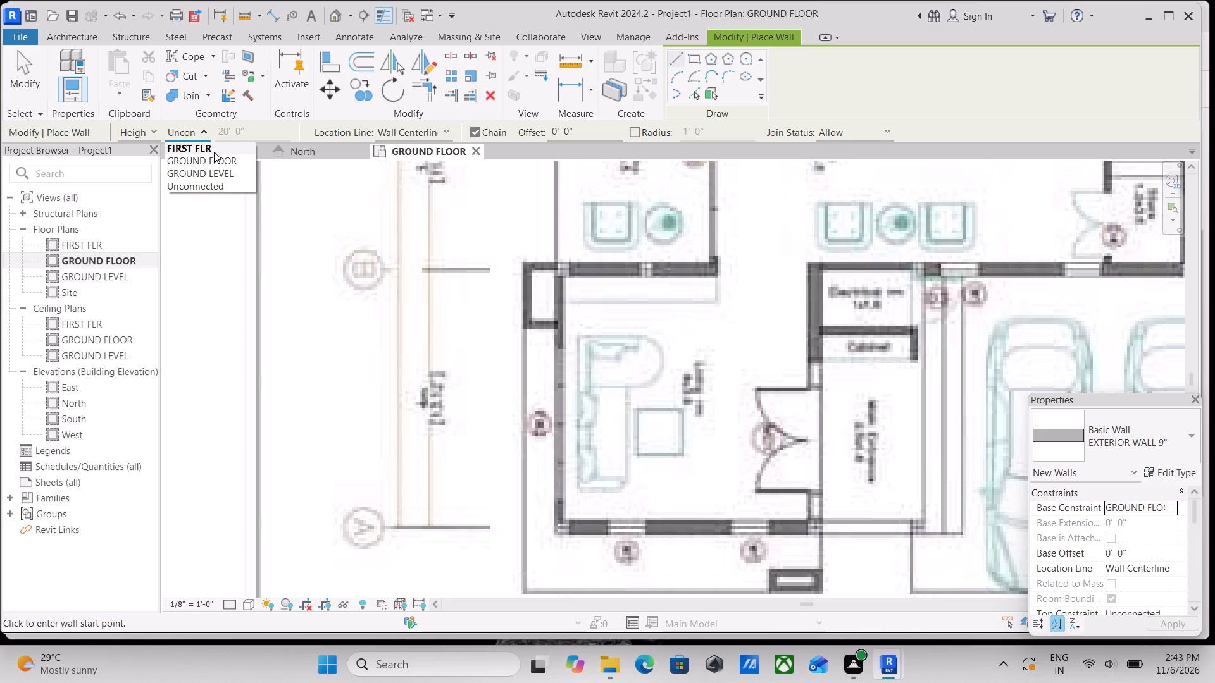
left_click(214, 152)
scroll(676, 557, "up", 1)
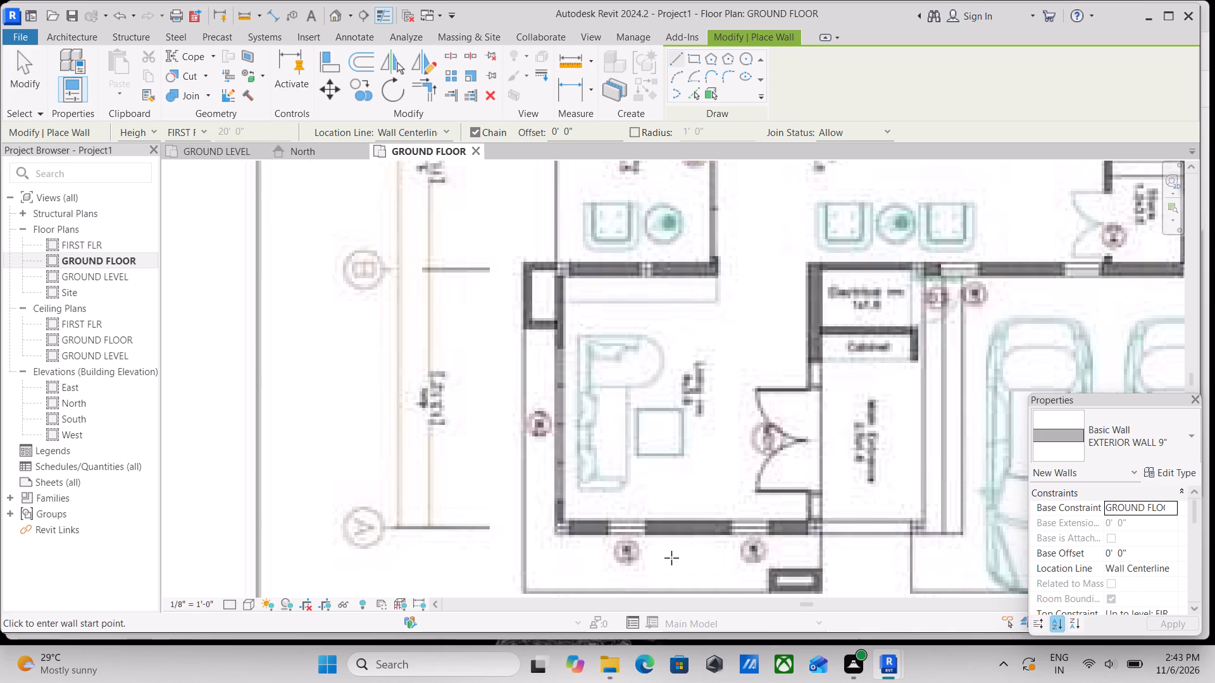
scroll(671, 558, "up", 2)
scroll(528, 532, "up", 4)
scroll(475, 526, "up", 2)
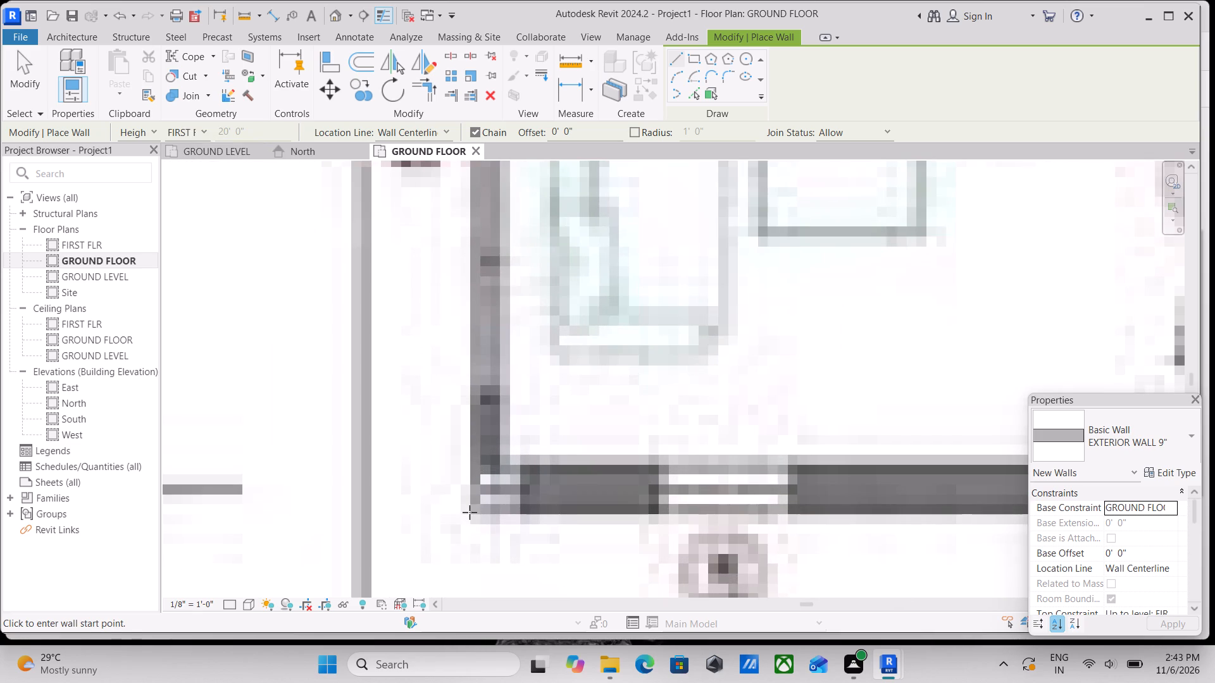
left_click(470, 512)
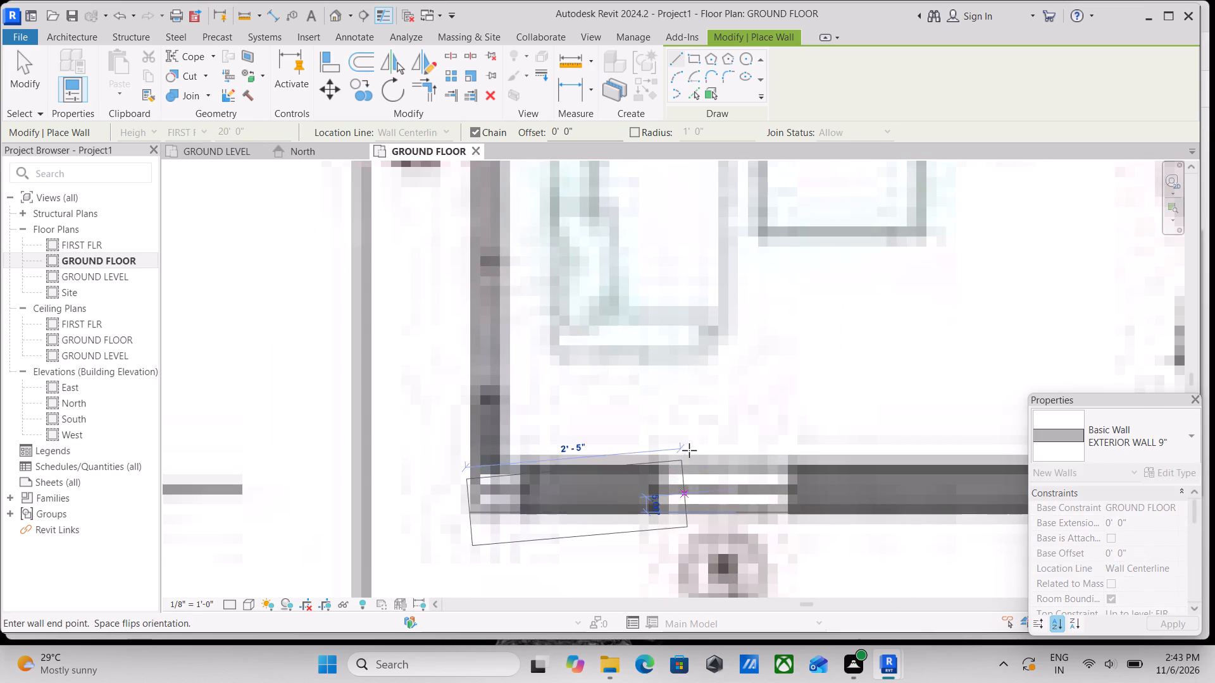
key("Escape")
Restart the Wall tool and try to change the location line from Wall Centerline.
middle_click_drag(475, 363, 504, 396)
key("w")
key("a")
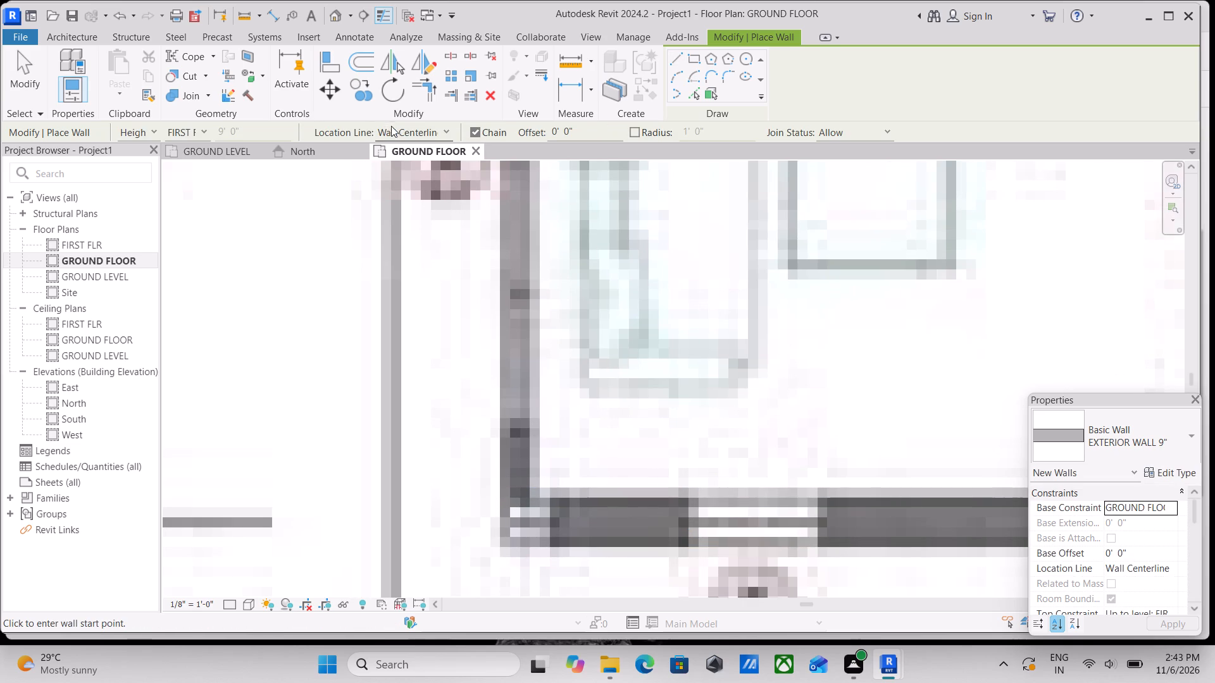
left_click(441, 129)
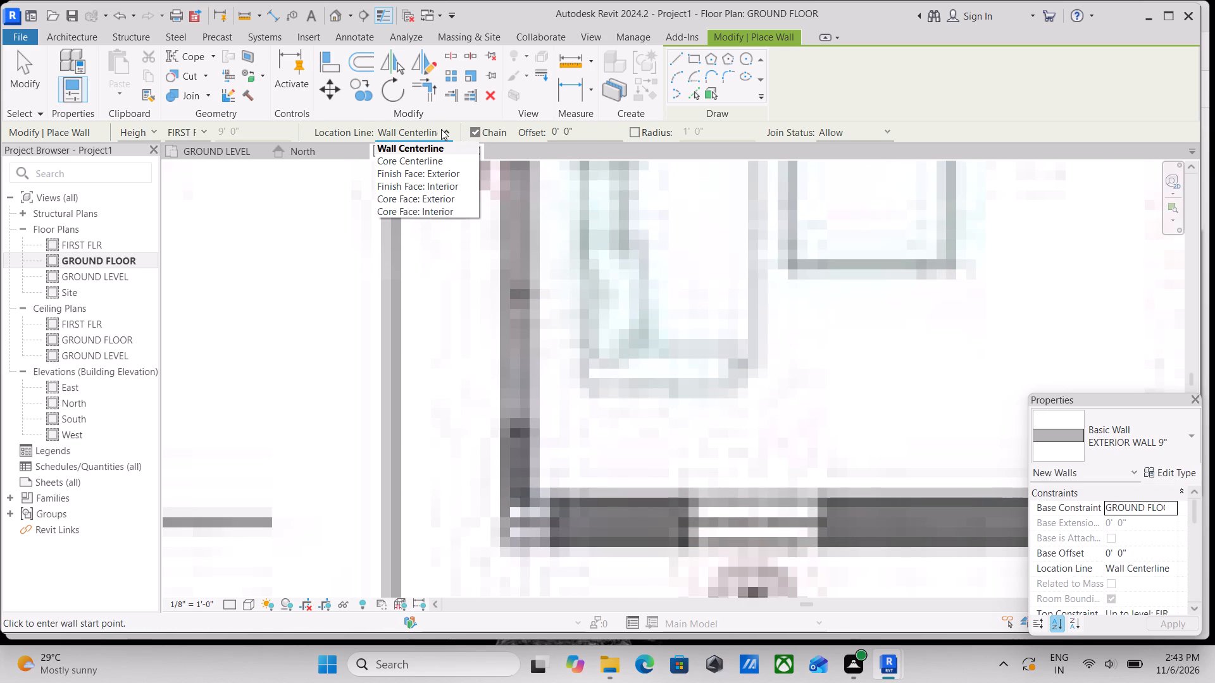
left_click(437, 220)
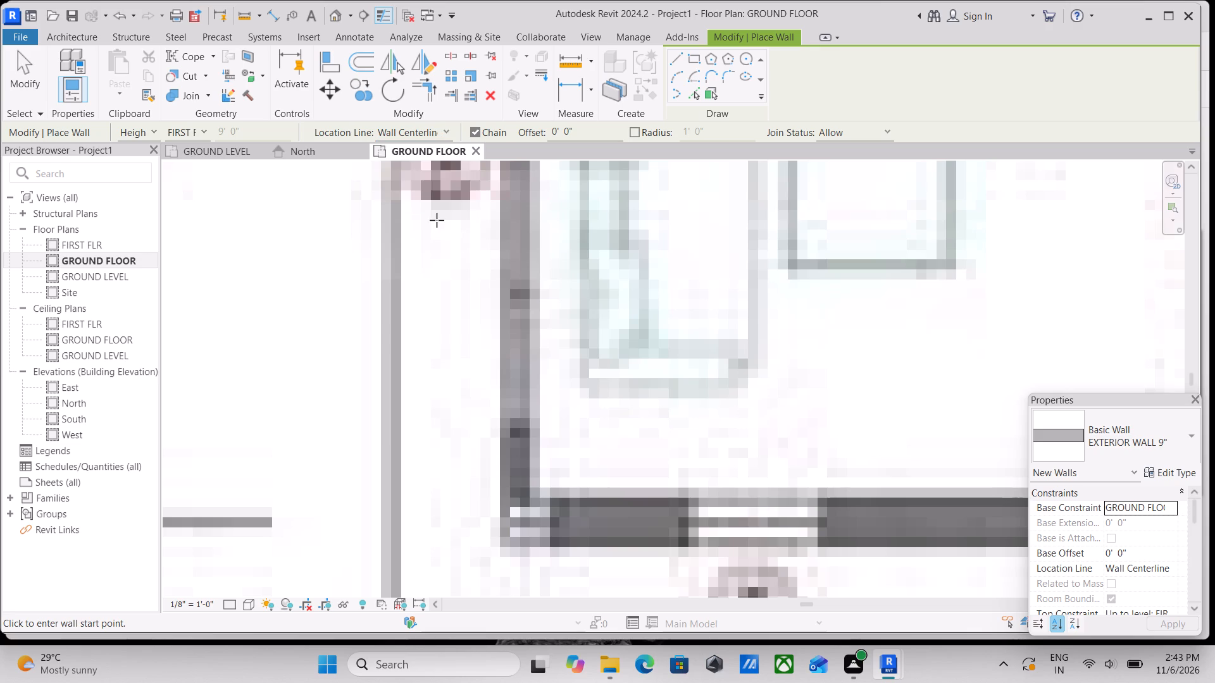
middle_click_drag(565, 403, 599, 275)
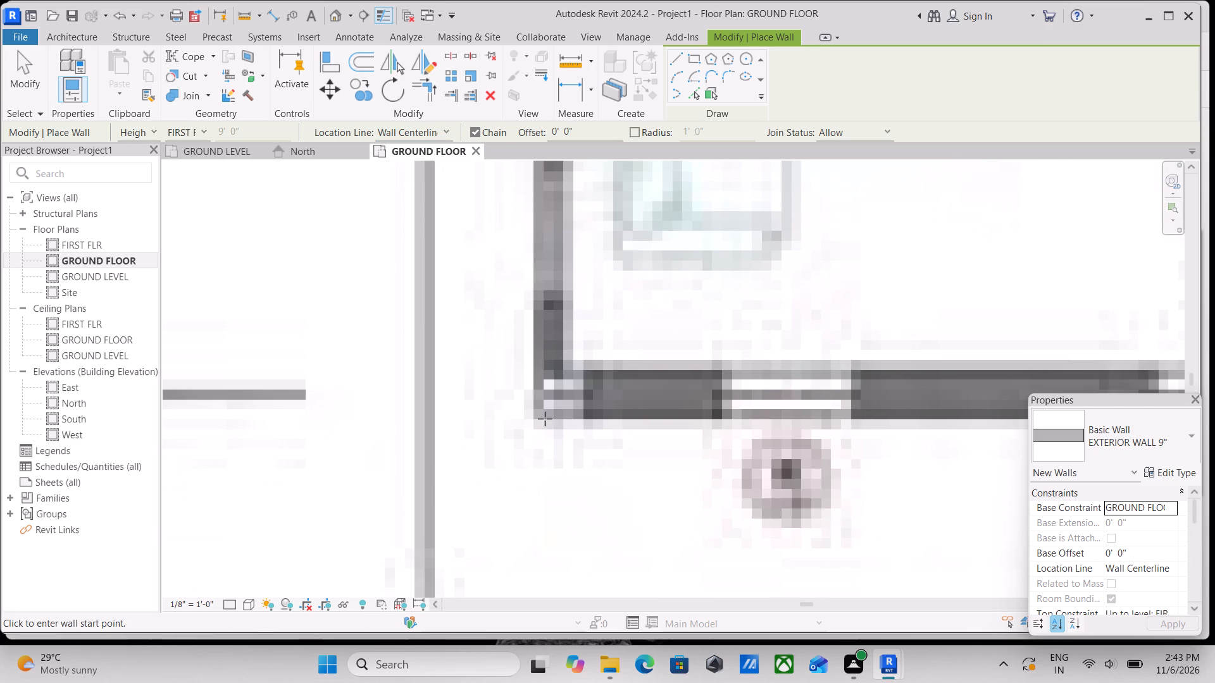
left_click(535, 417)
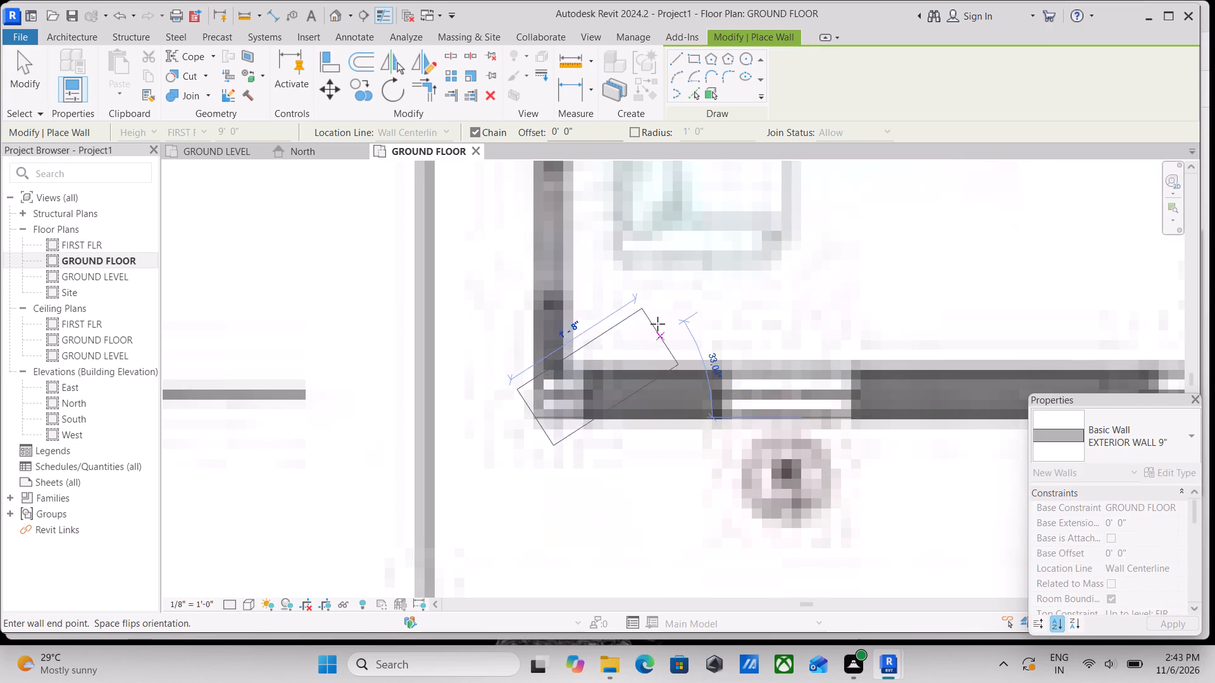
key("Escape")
Restart the Wall tool and set the location line to Core Face: Interior.
type("WA")
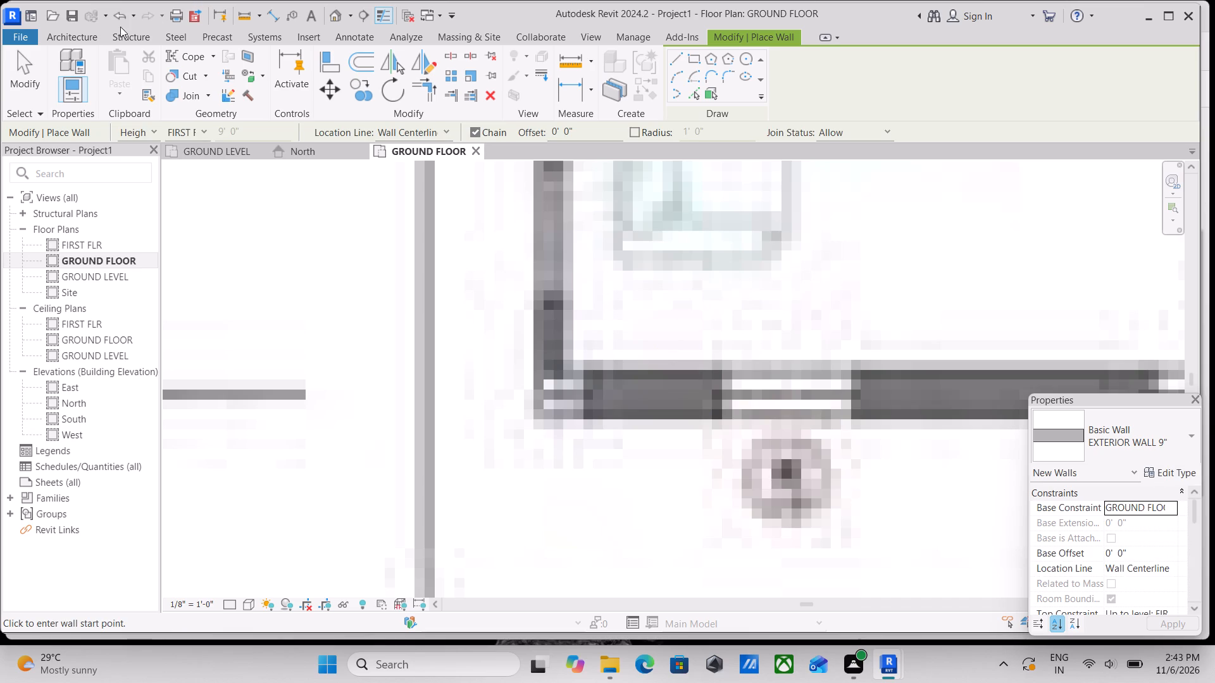
left_click(439, 126)
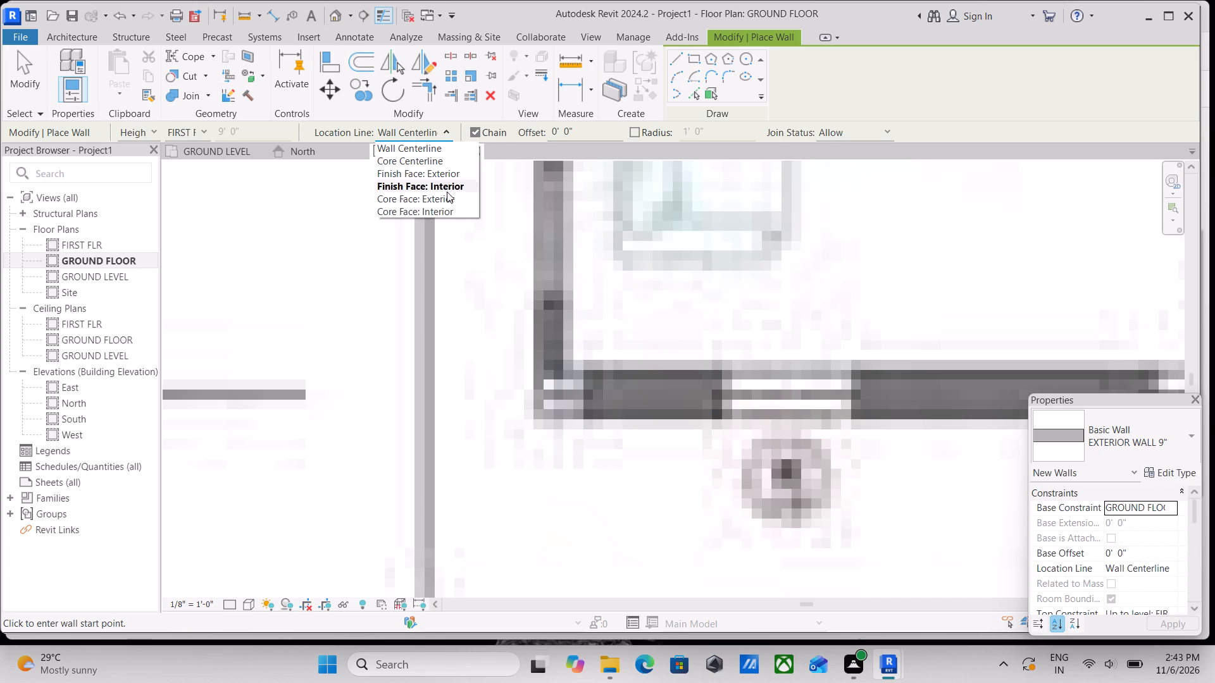
left_click(438, 212)
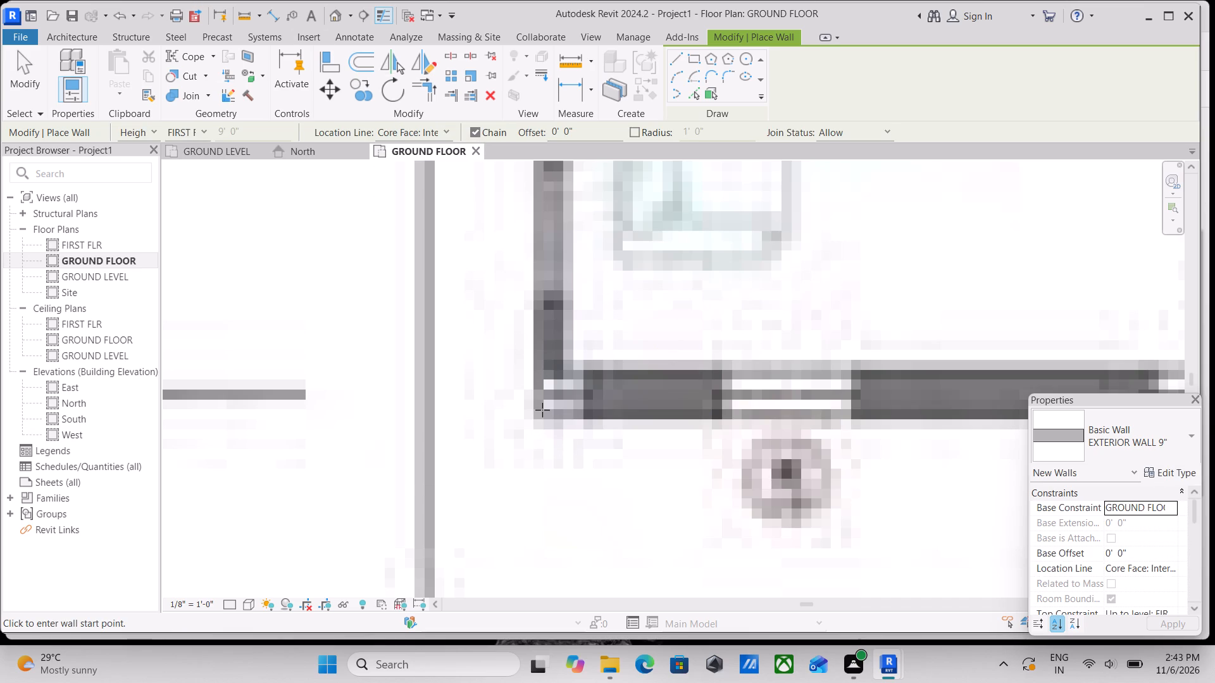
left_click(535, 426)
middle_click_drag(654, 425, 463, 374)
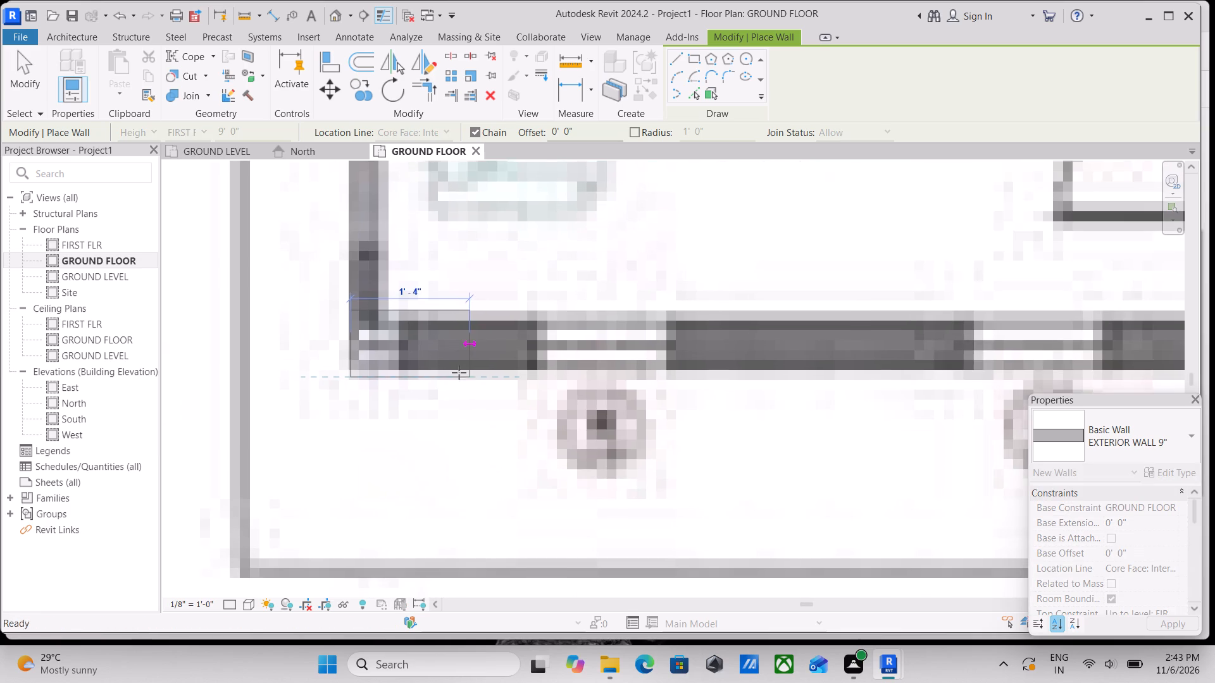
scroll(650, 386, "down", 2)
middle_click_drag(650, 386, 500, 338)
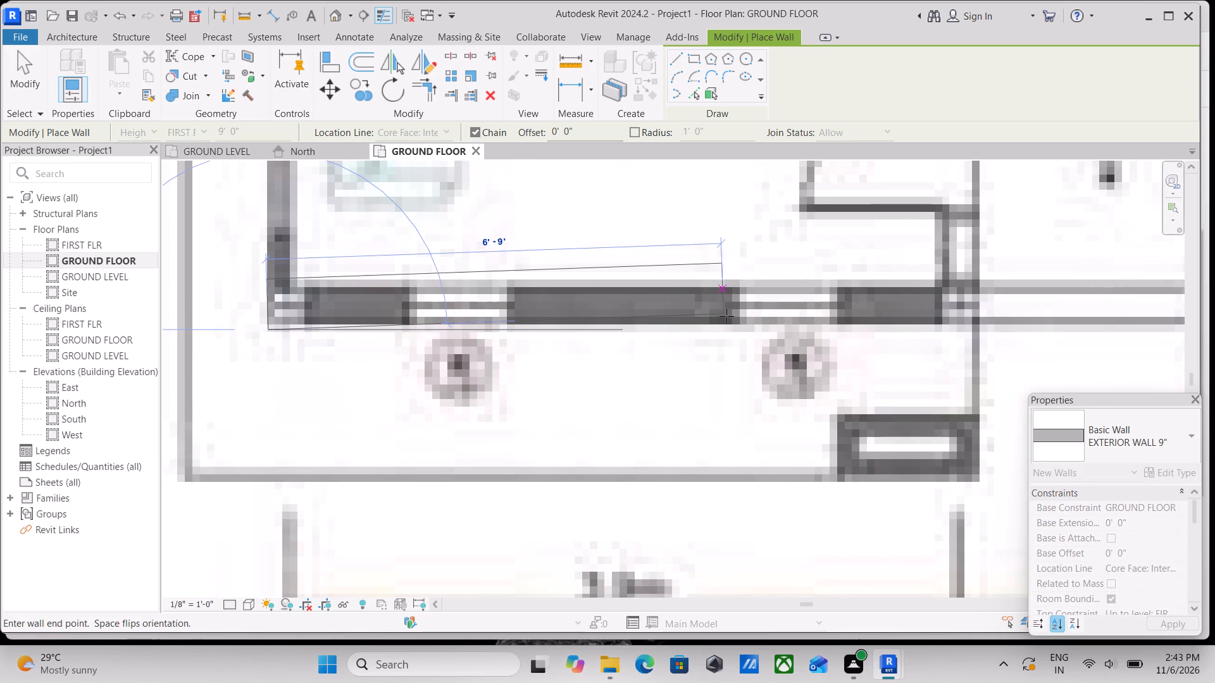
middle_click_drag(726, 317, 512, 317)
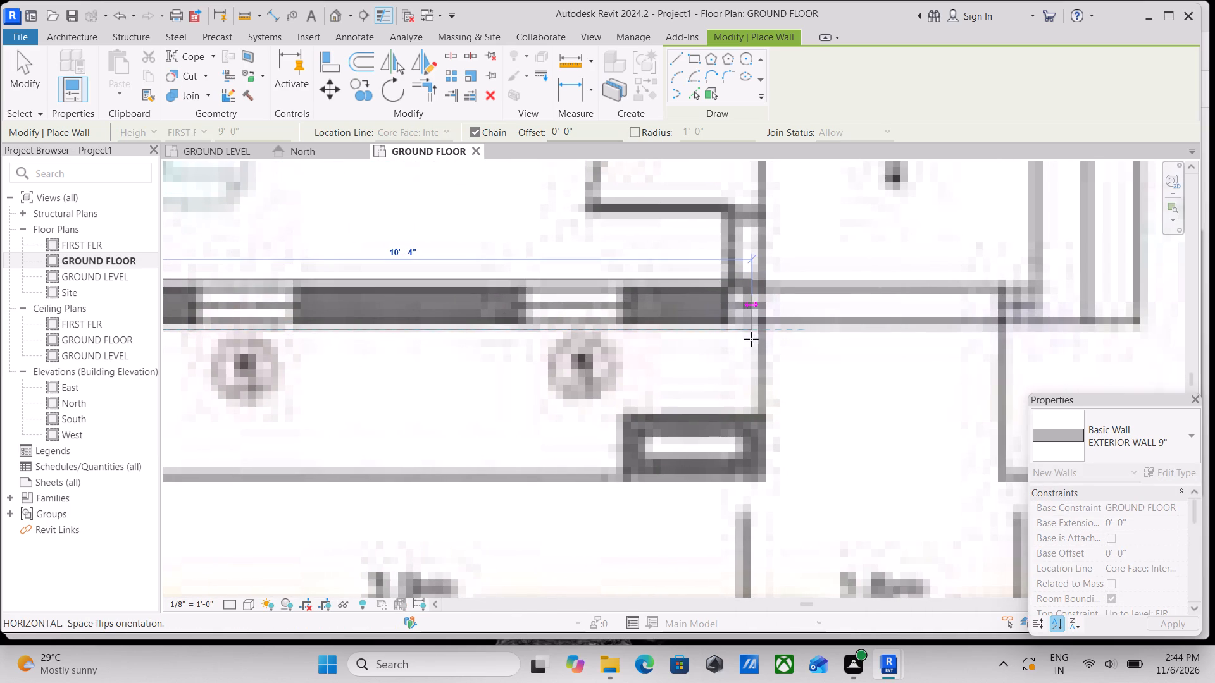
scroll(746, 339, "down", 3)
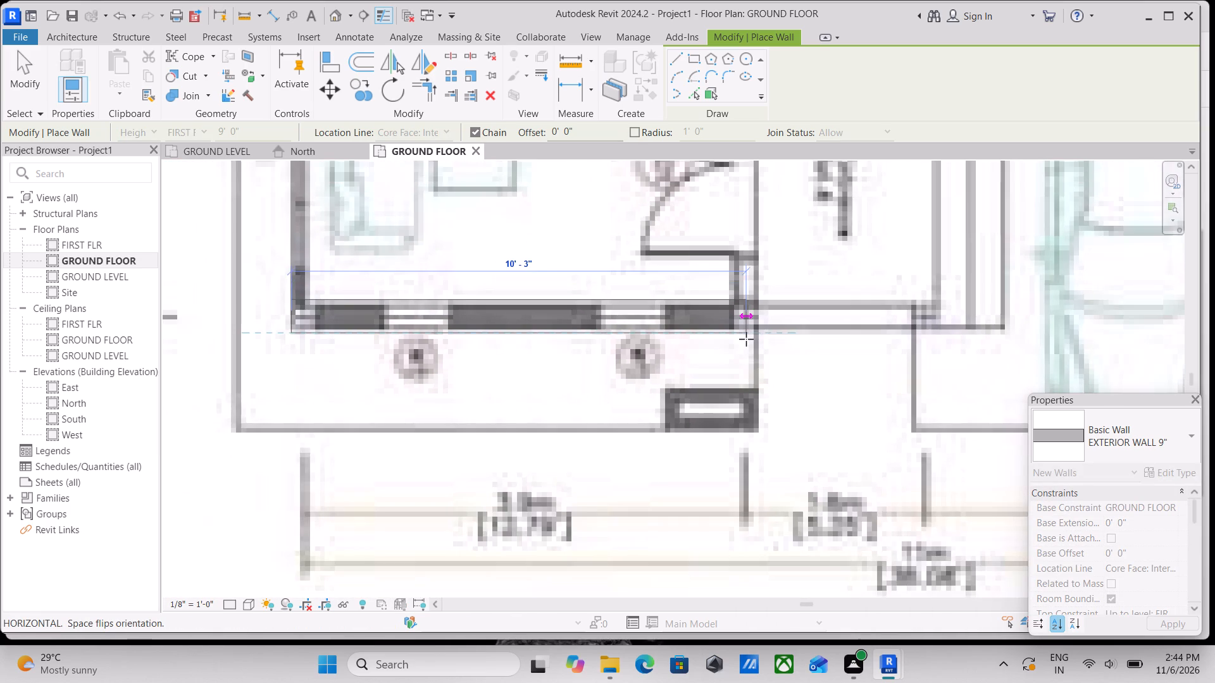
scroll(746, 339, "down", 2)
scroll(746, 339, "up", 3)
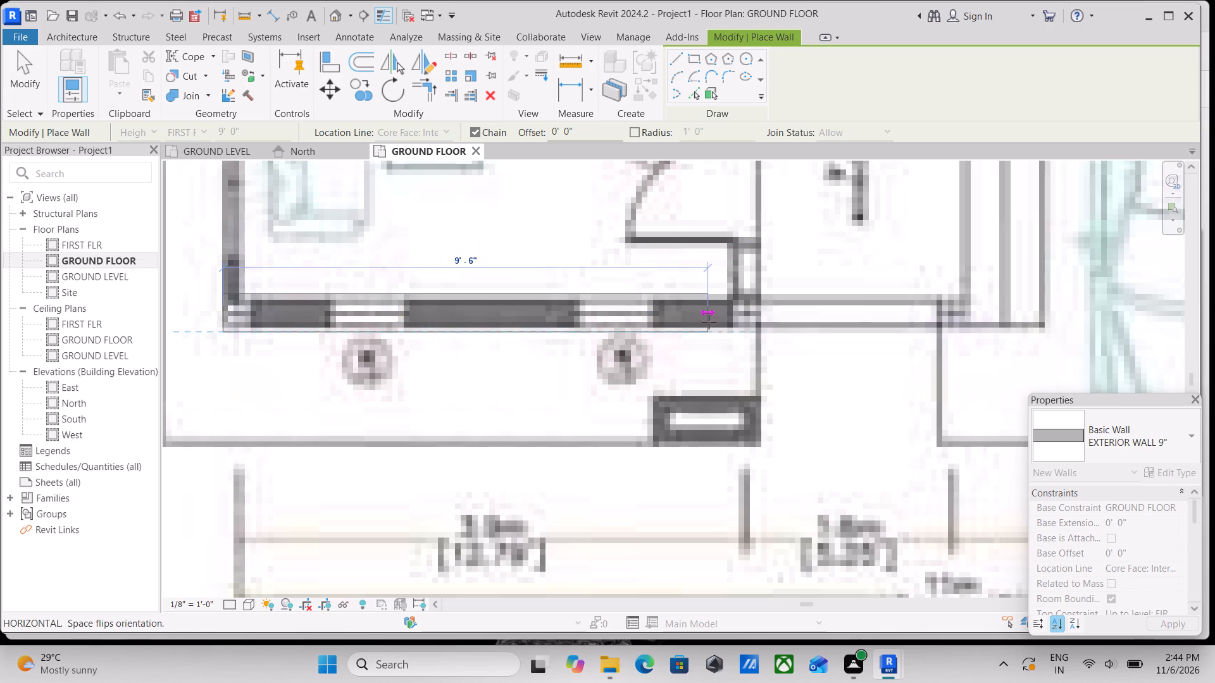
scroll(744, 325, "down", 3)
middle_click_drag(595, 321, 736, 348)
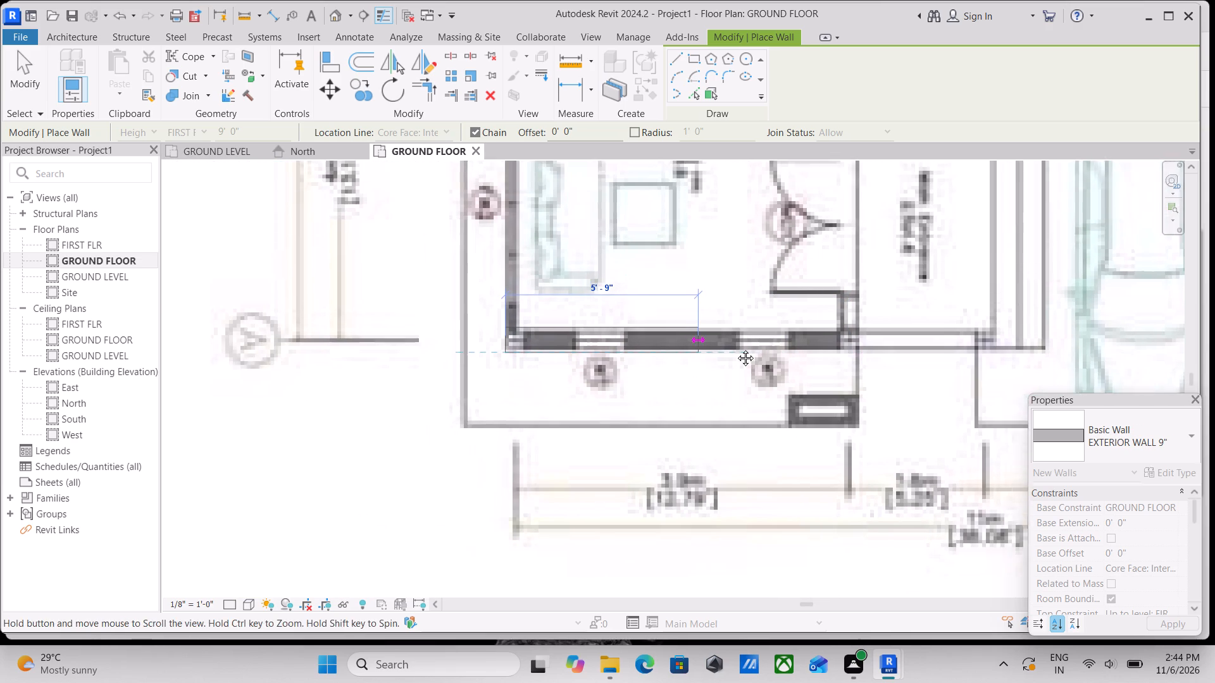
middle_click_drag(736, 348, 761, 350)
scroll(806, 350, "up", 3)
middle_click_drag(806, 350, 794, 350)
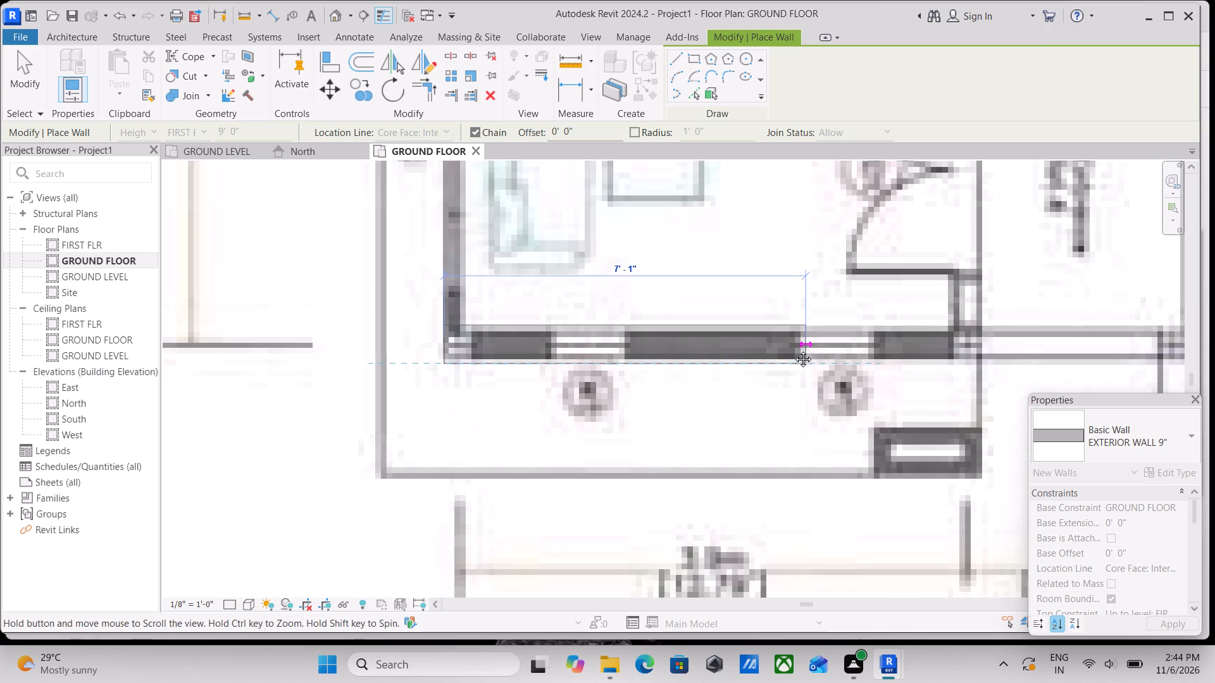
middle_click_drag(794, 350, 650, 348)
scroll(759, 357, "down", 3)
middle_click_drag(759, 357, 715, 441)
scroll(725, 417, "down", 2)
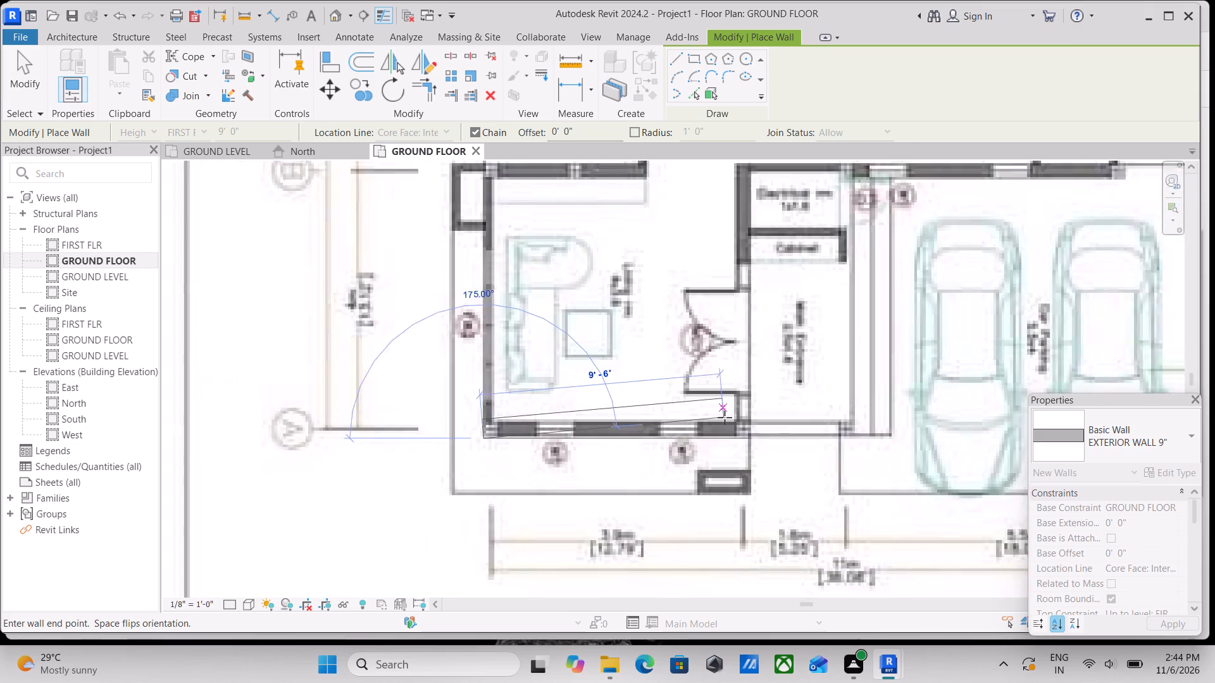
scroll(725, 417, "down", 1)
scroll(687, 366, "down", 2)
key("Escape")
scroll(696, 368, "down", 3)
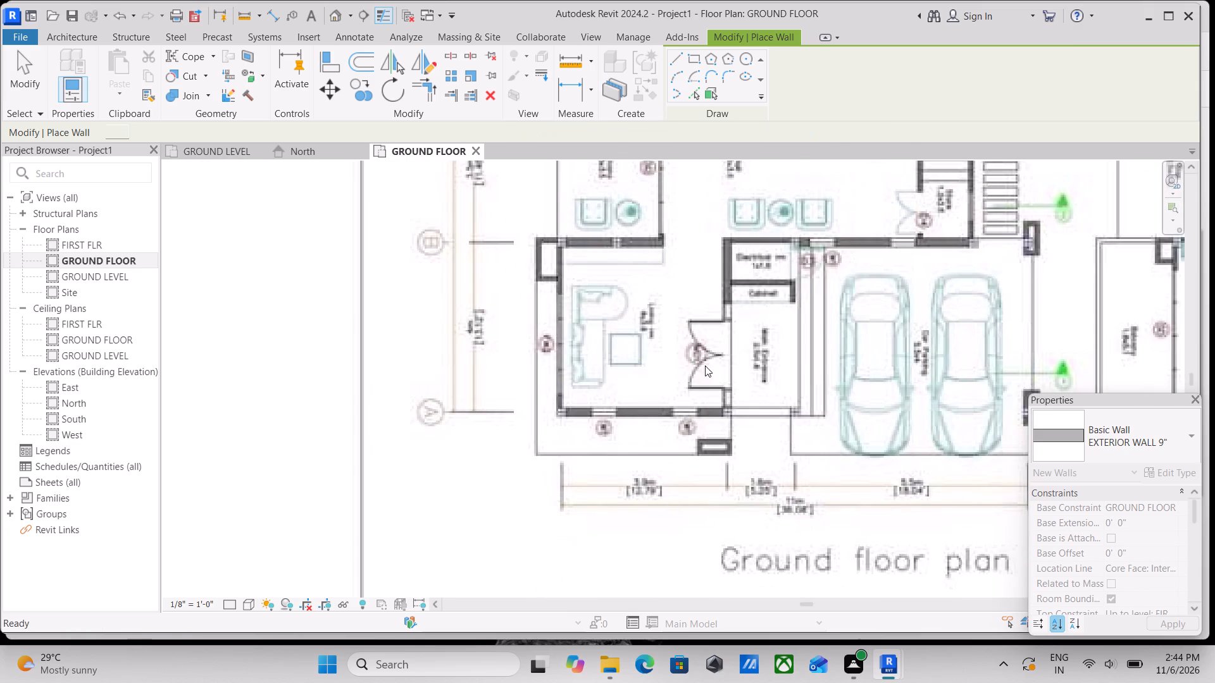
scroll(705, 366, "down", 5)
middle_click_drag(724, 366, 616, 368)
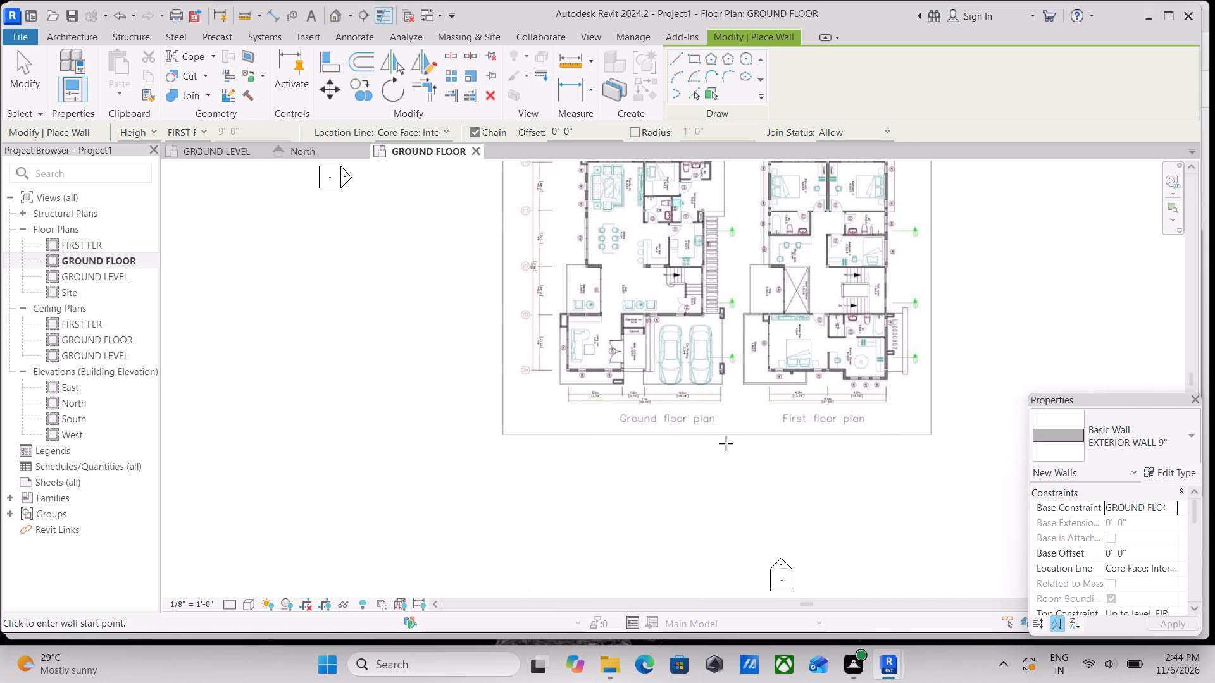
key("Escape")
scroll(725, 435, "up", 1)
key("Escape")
Enlarge the placed floor plan image proportionally from its lower corner to about 88' 11" wide by 123' 11" high.
left_click(716, 449)
scroll(713, 431, "down", 1)
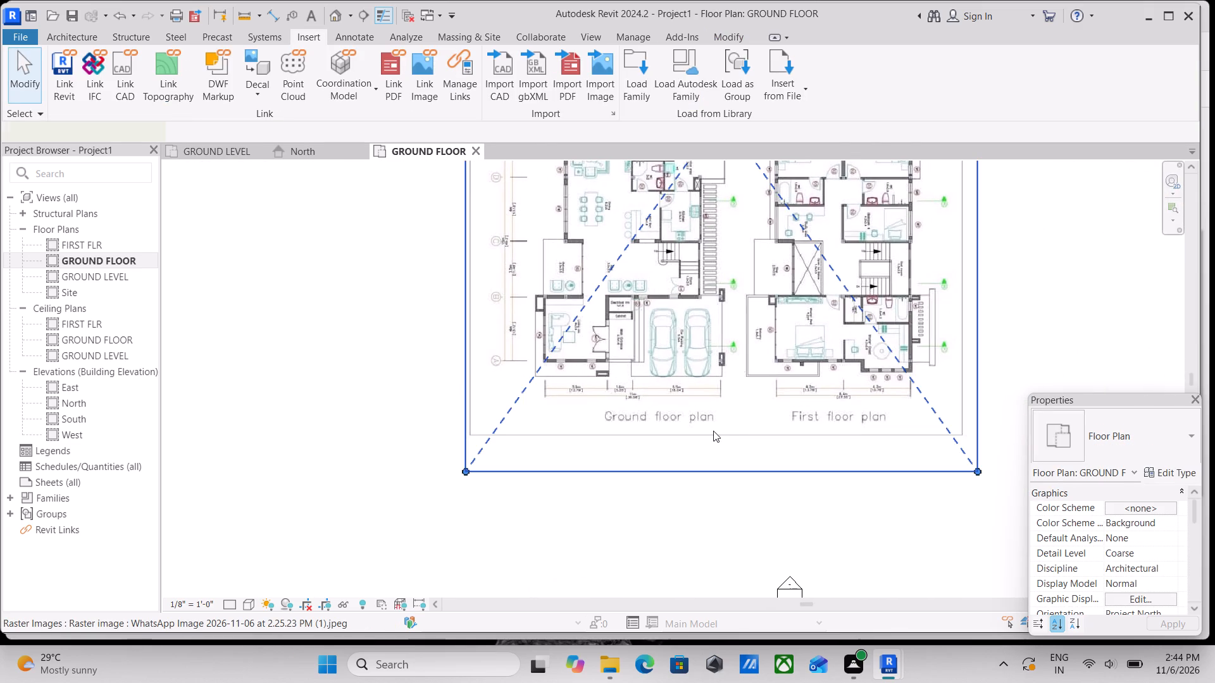
middle_click_drag(713, 431, 571, 431)
left_click_drag(802, 465, 819, 465)
scroll(742, 421, "down", 1)
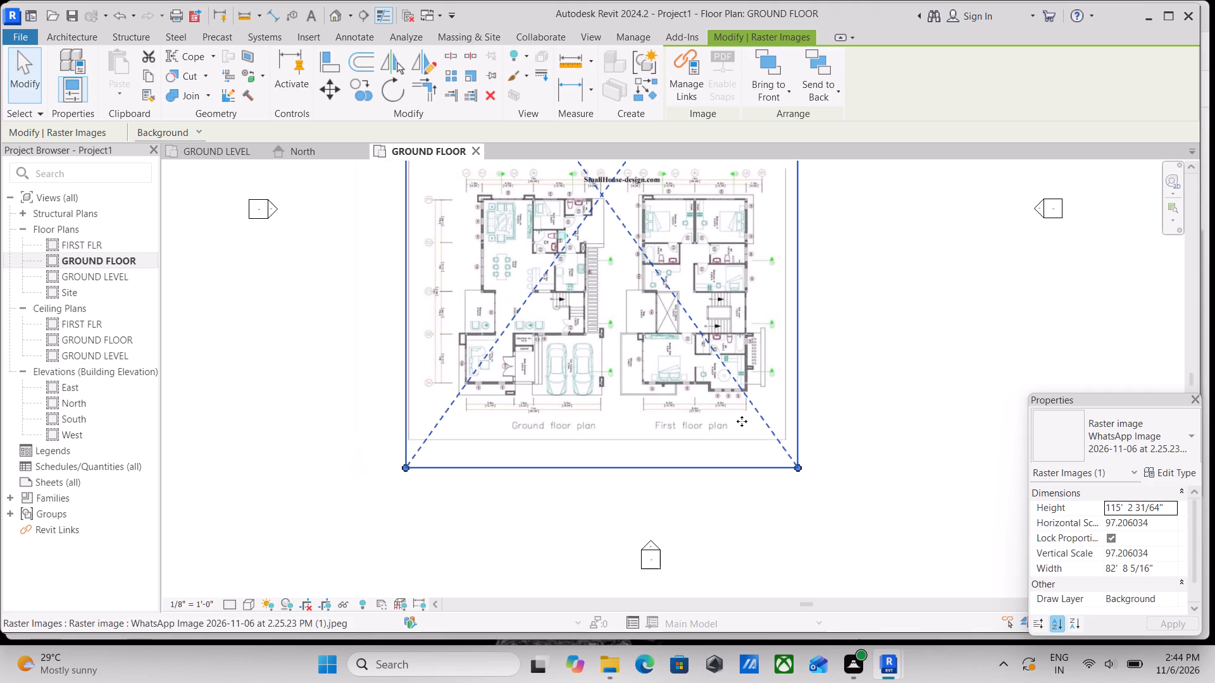
middle_click_drag(742, 421, 649, 405)
scroll(709, 451, "down", 2)
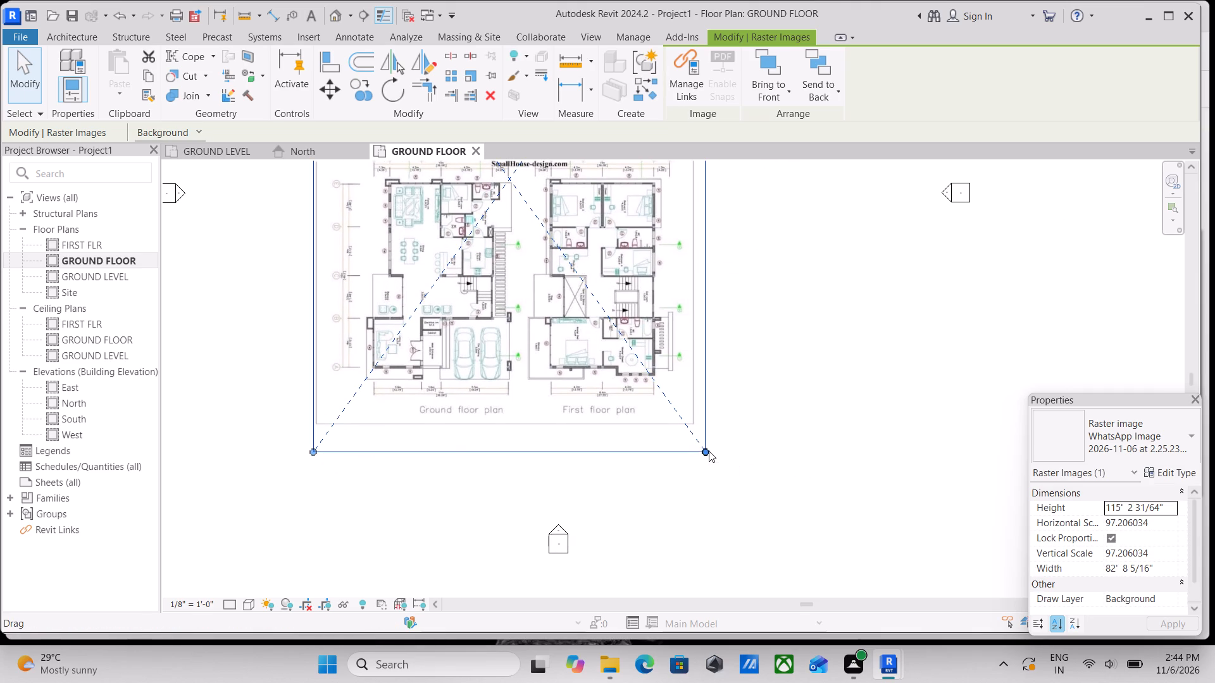
scroll(709, 451, "down", 3)
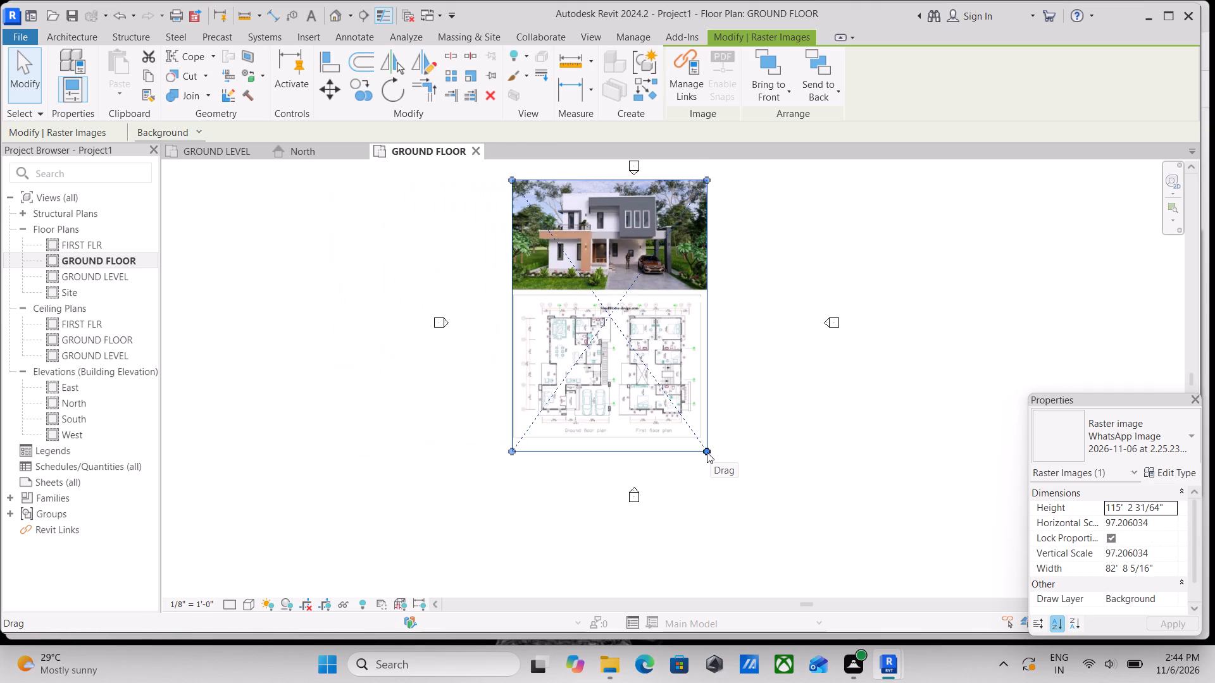
left_click_drag(707, 453, 727, 467)
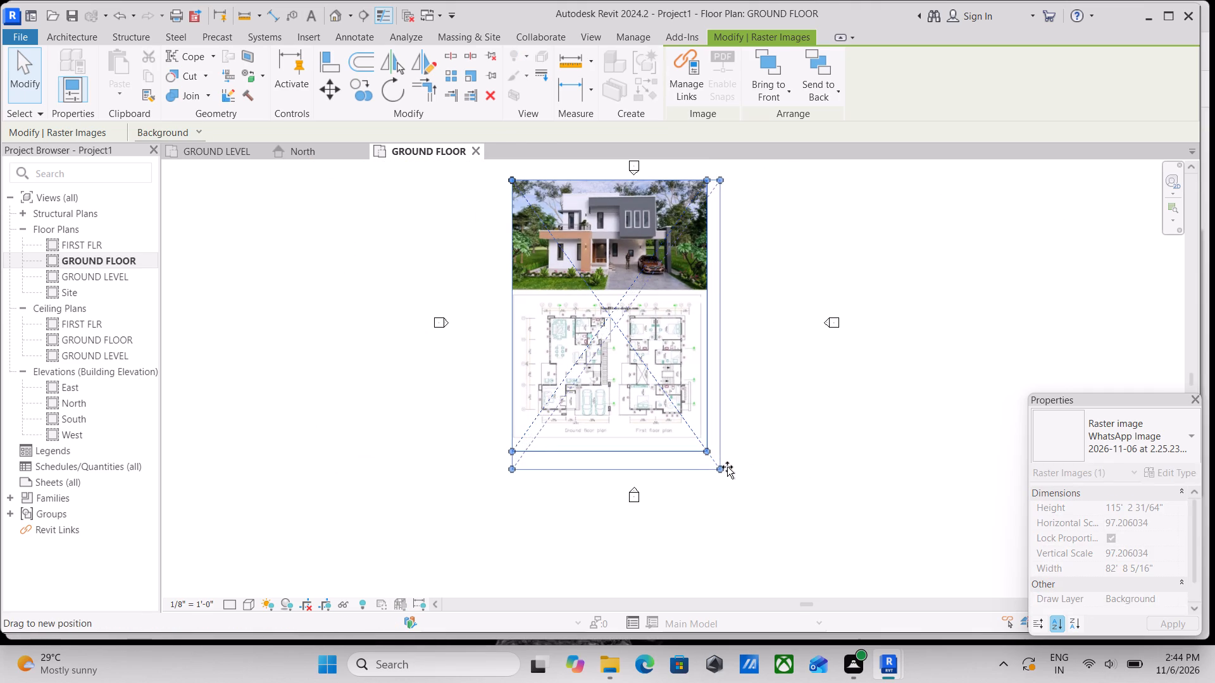
left_click_drag(727, 467, 729, 468)
scroll(565, 440, "up", 6)
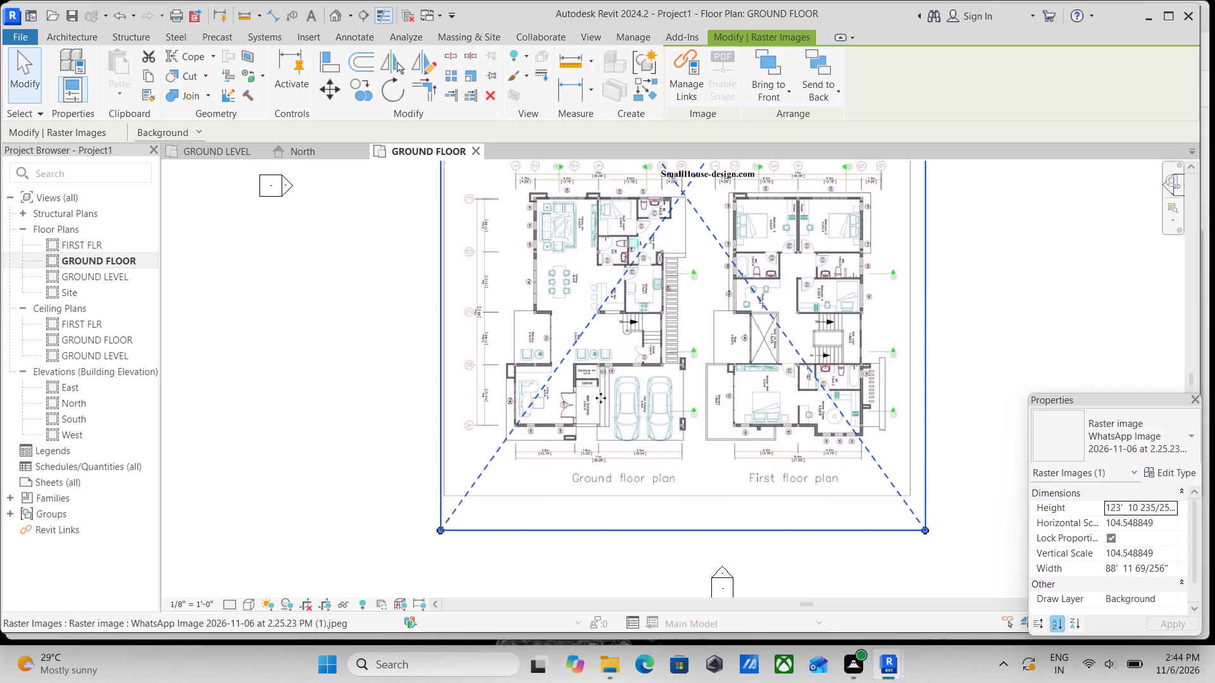
middle_click_drag(616, 411, 637, 462)
key("Escape")
Draw the living room's front exterior wall along grid line A, about 11 feet from its outer corner to the main entrance side.
scroll(616, 378, "up", 3)
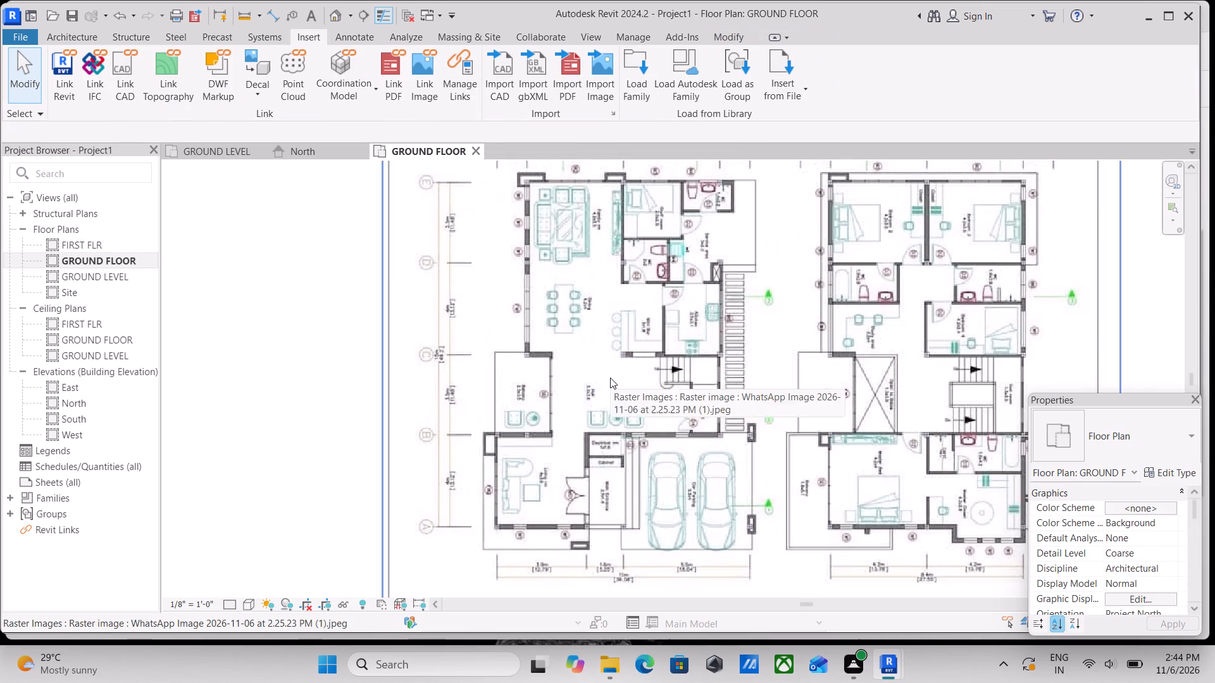
middle_click_drag(610, 378, 625, 457)
scroll(563, 382, "up", 1)
middle_click_drag(563, 382, 580, 410)
type("WA")
middle_click_drag(555, 479, 595, 369)
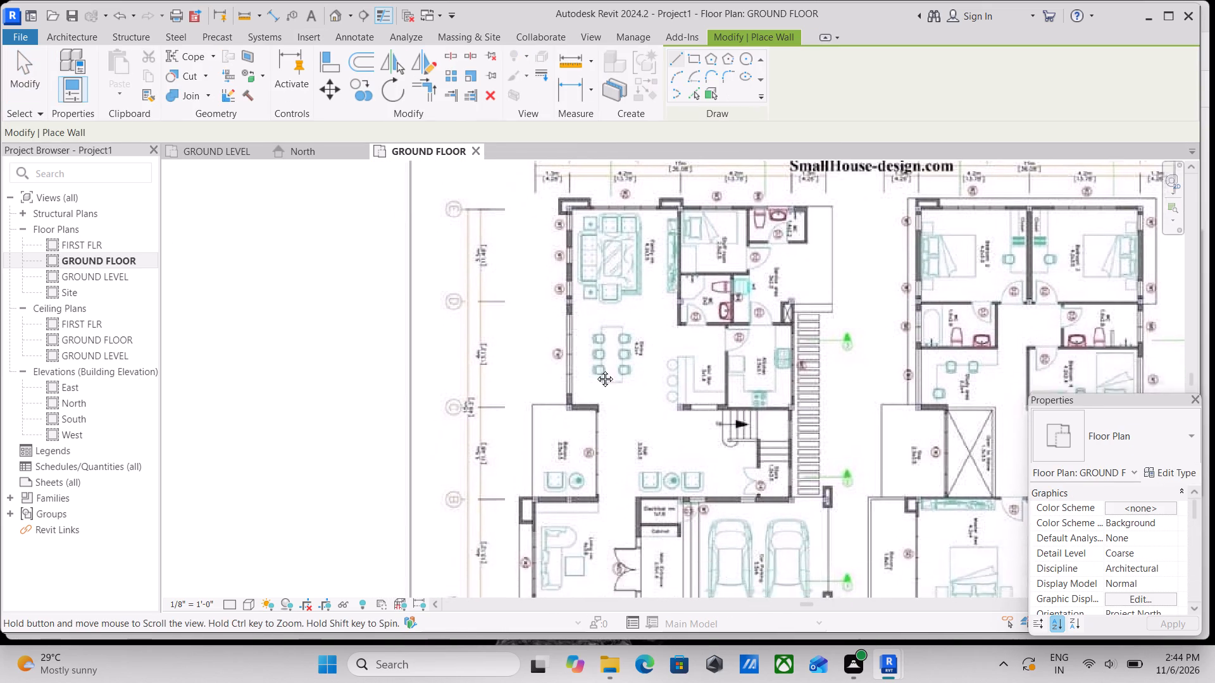
middle_click_drag(595, 369, 604, 359)
scroll(550, 550, "up", 2)
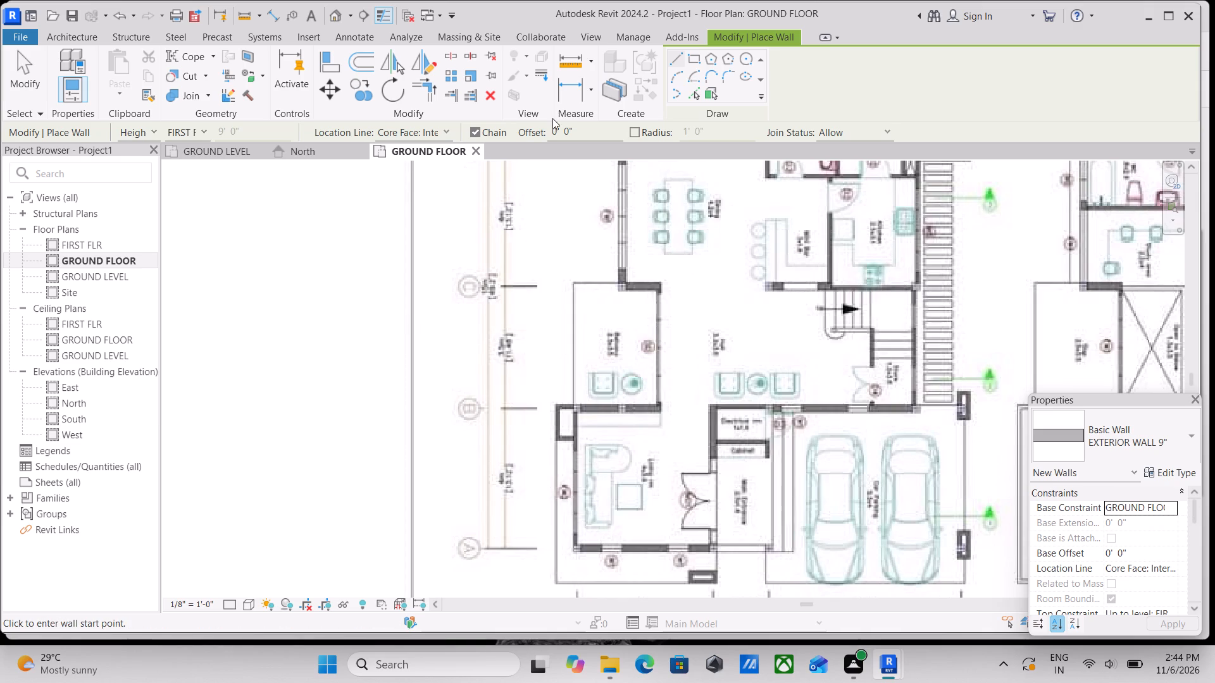
middle_click_drag(576, 389, 594, 226)
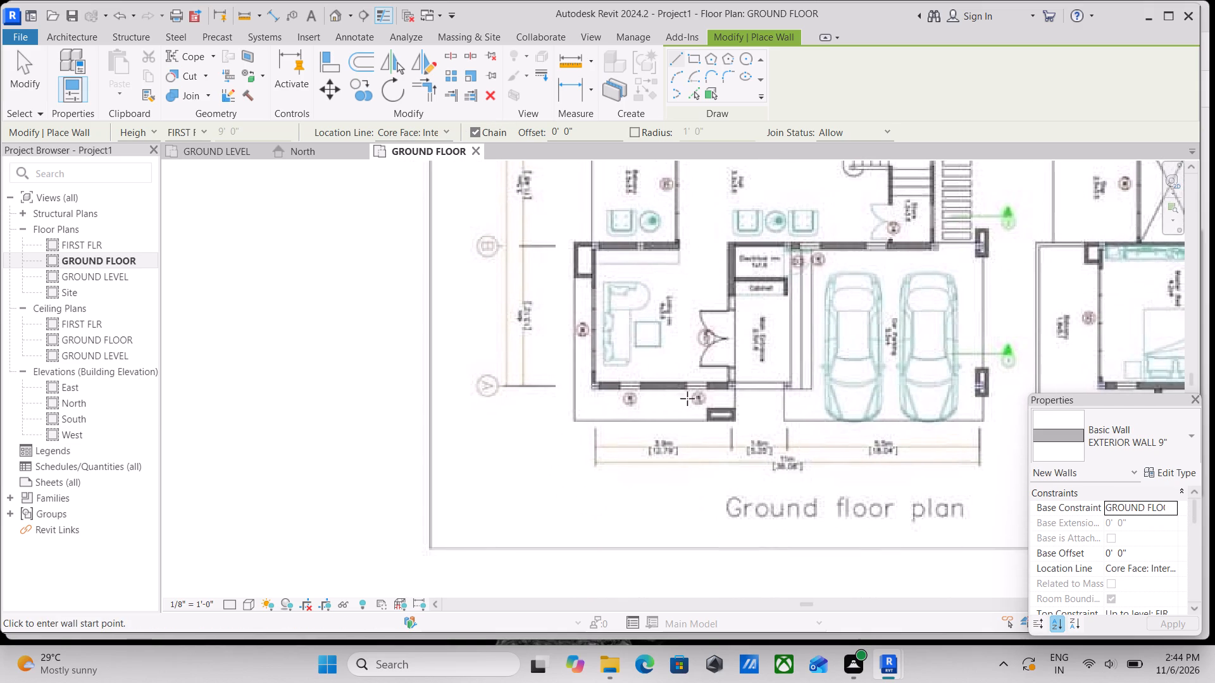
scroll(585, 336, "up", 3)
scroll(578, 400, "up", 3)
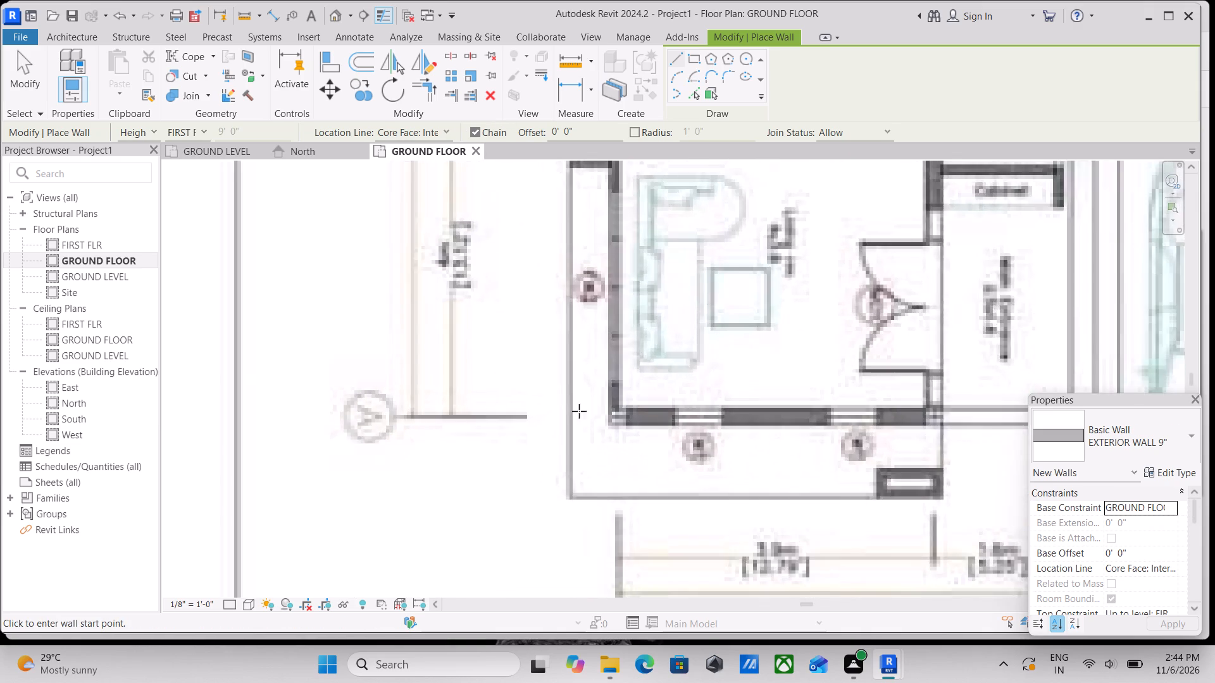
scroll(617, 438, "up", 7)
left_click(593, 408)
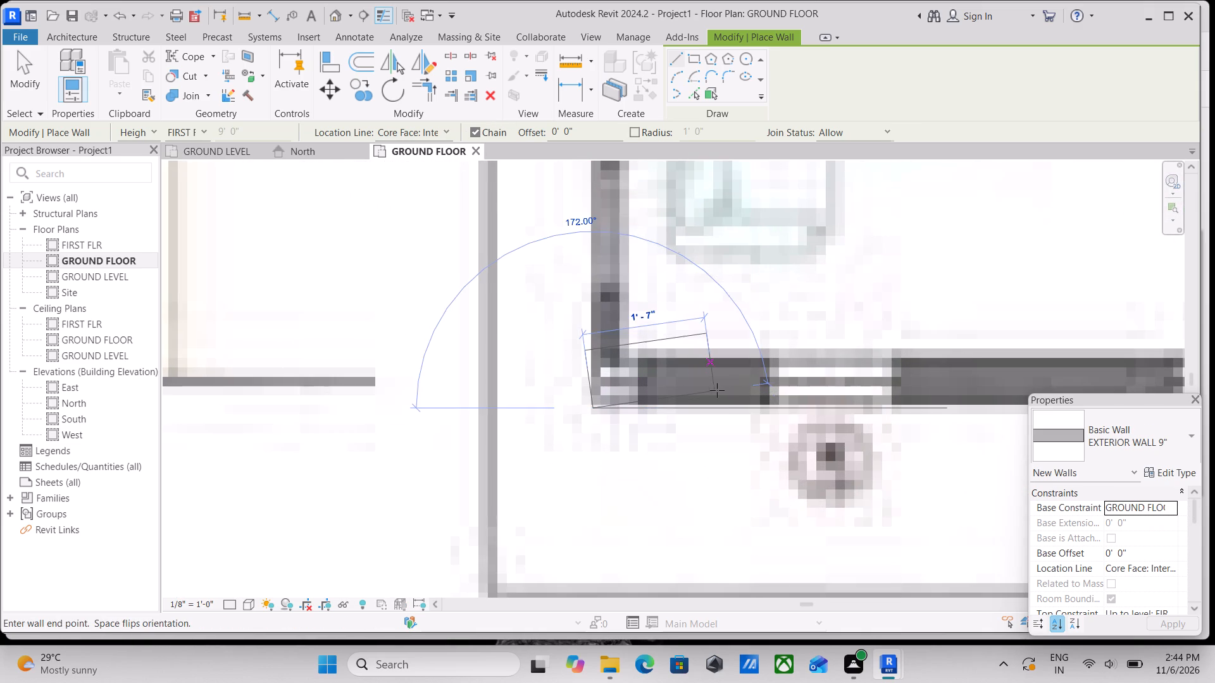
middle_click_drag(717, 390, 434, 356)
scroll(429, 356, "down", 1)
scroll(666, 360, "down", 1)
middle_click_drag(666, 360, 535, 356)
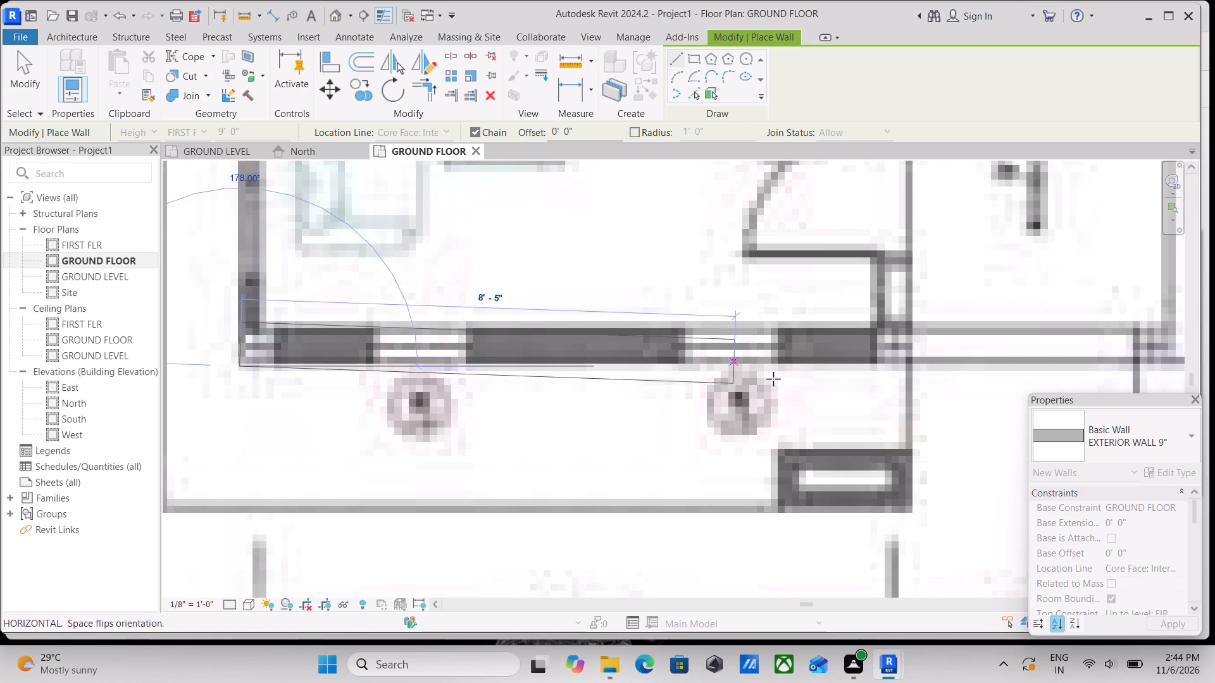
middle_click_drag(775, 373, 575, 369)
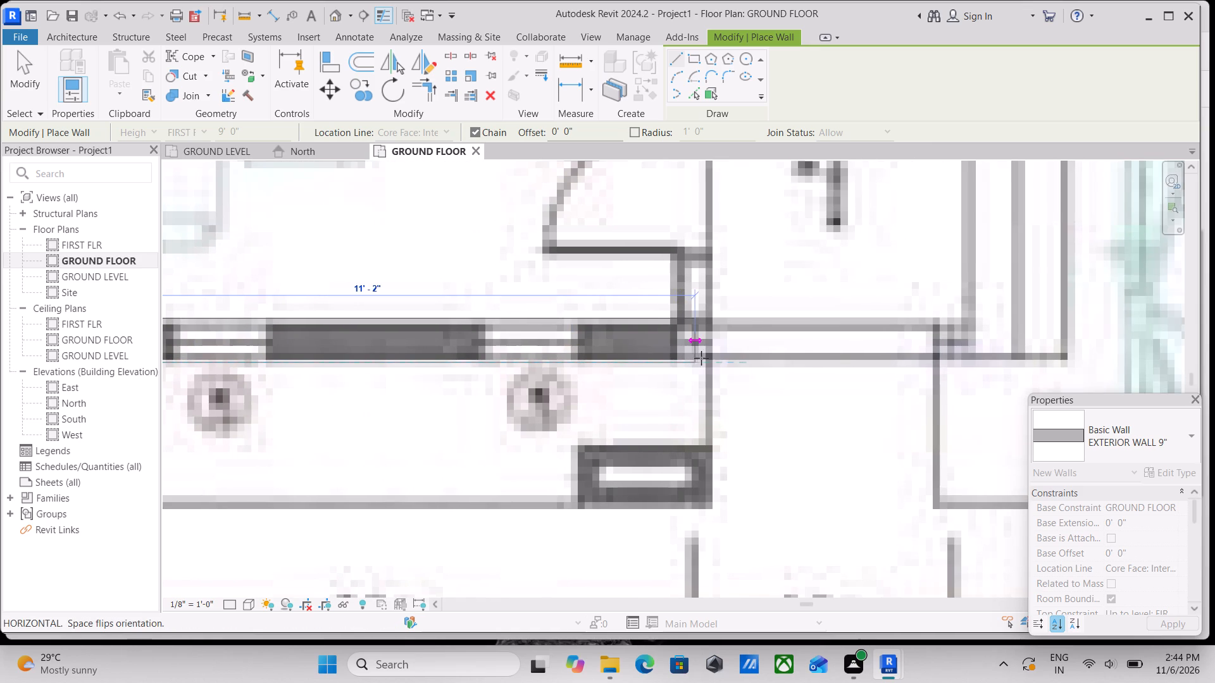
left_click(709, 358)
Continue the wall chain about 11'-8" between the living room and main entrance to the corner at grid line B, and end the chain.
scroll(714, 326, "down", 1)
middle_click_drag(714, 326, 709, 378)
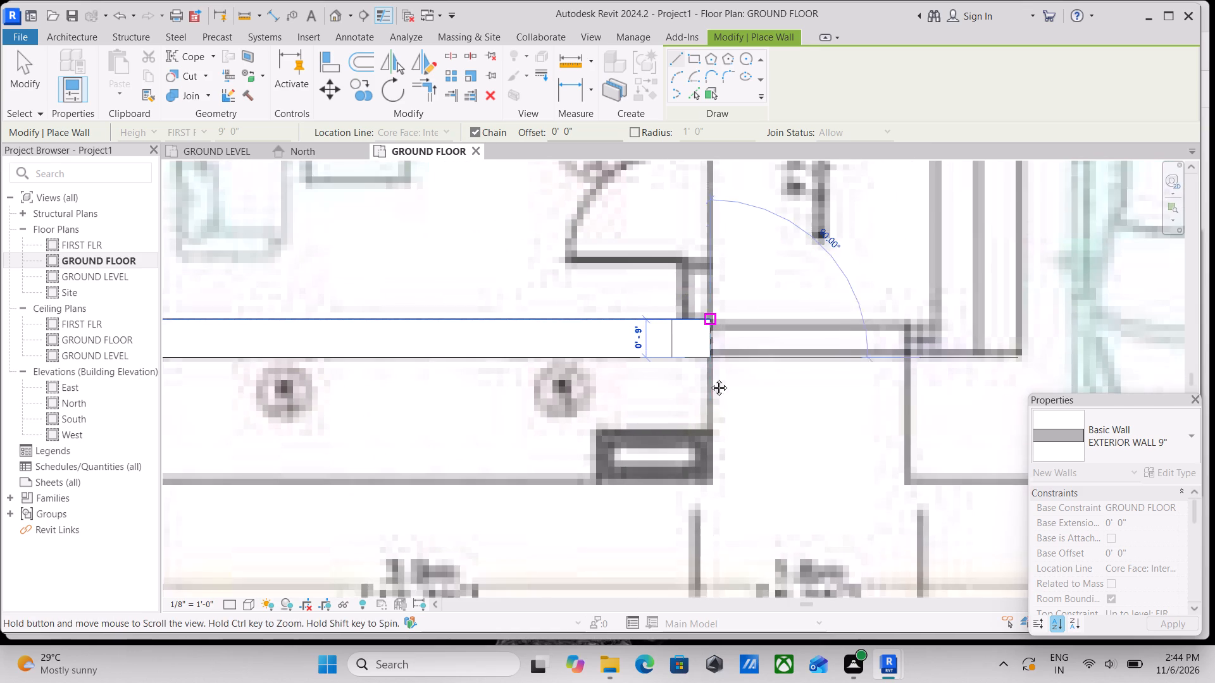
middle_click_drag(709, 378, 699, 412)
scroll(696, 309, "down", 2)
middle_click_drag(696, 309, 693, 446)
scroll(695, 347, "down", 2)
middle_click_drag(695, 347, 687, 453)
middle_click_drag(694, 323, 687, 395)
scroll(683, 342, "up", 1)
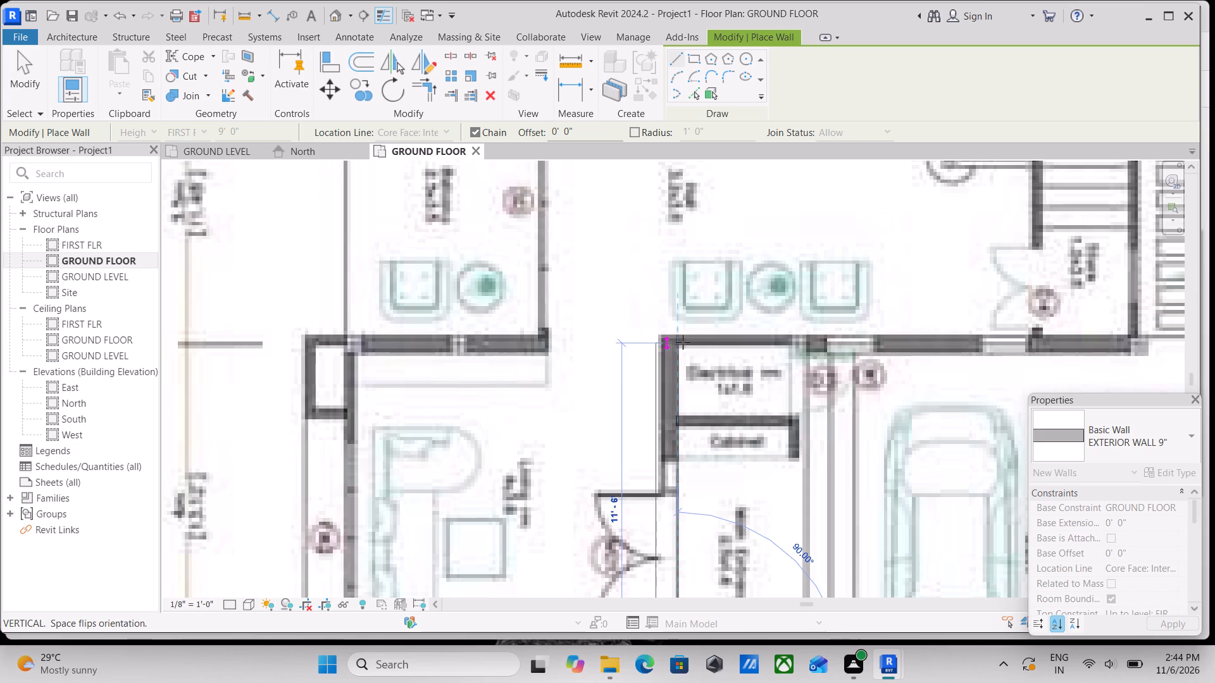
scroll(683, 342, "up", 1)
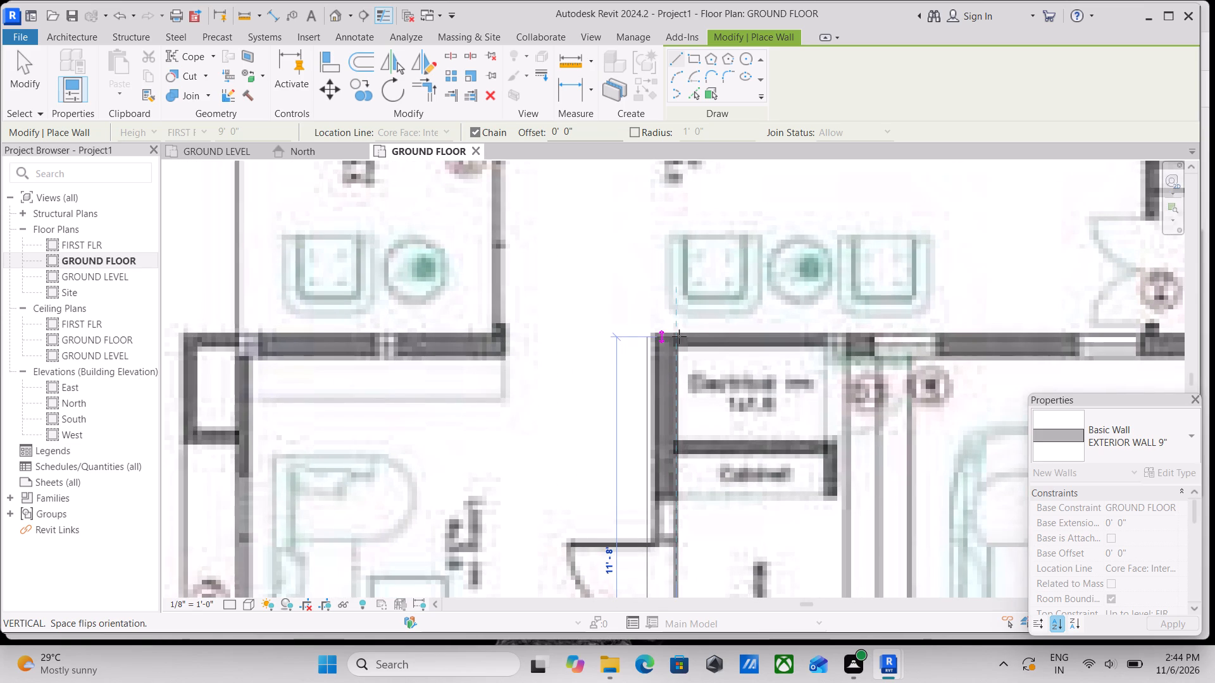
left_click(679, 333)
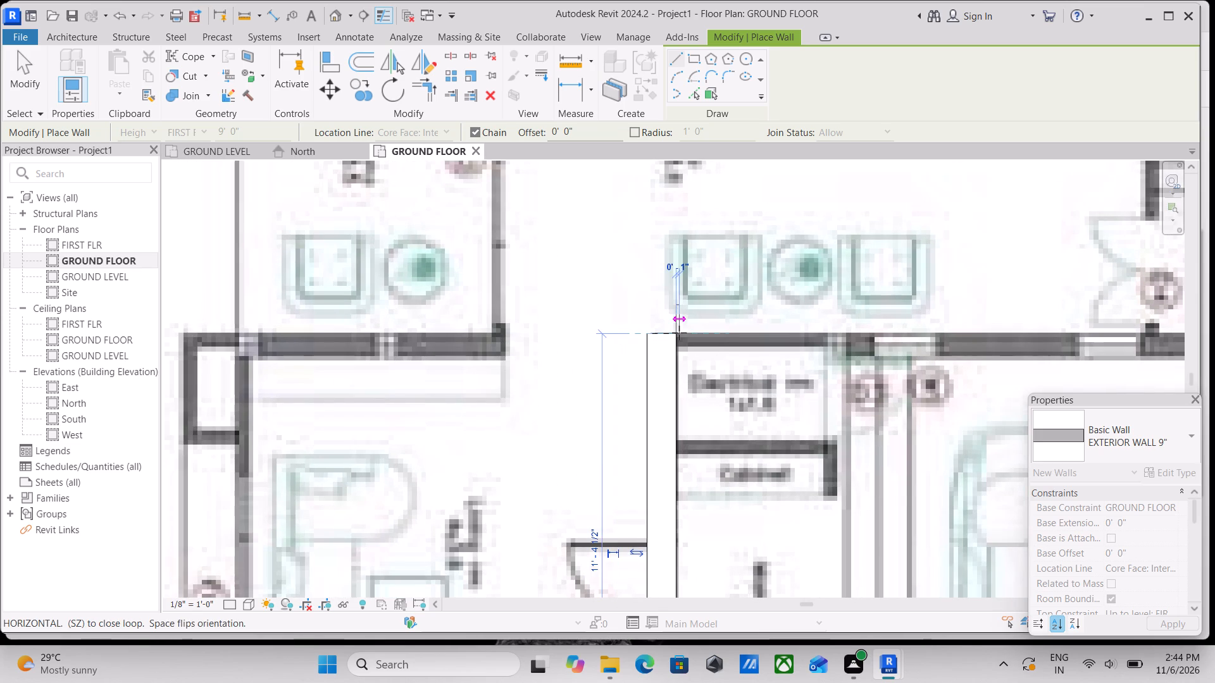
scroll(714, 340, "down", 2)
middle_click_drag(714, 340, 616, 341)
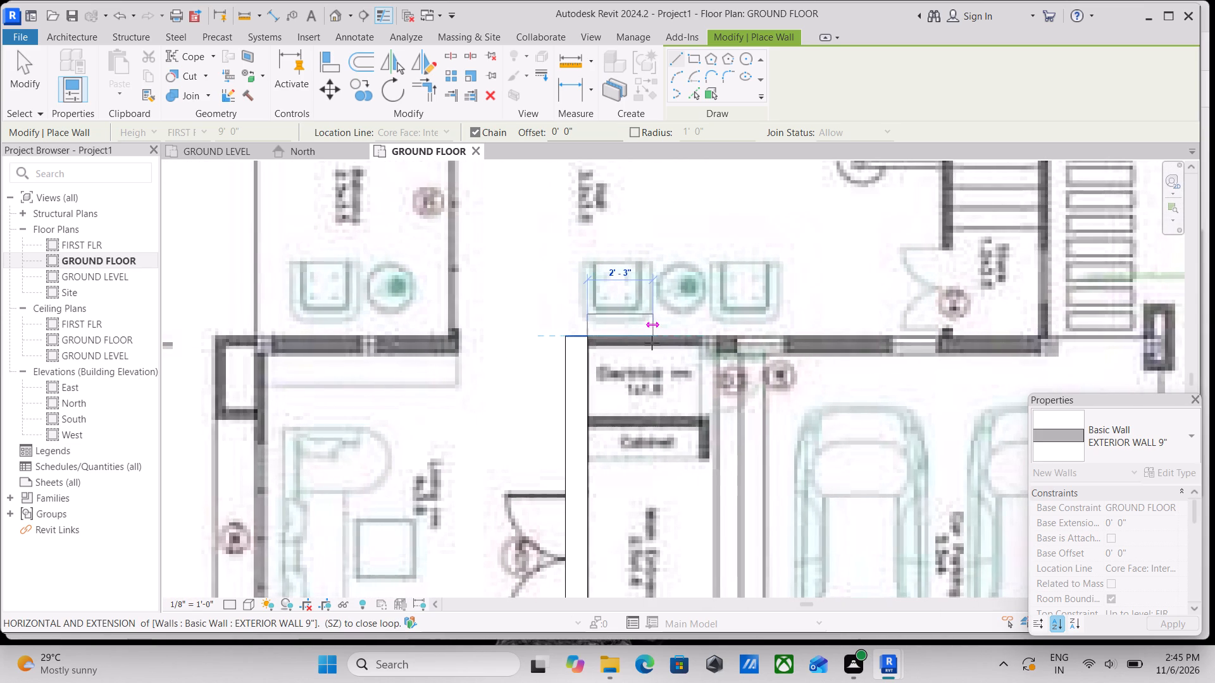
scroll(652, 343, "down", 1)
middle_click_drag(652, 343, 569, 371)
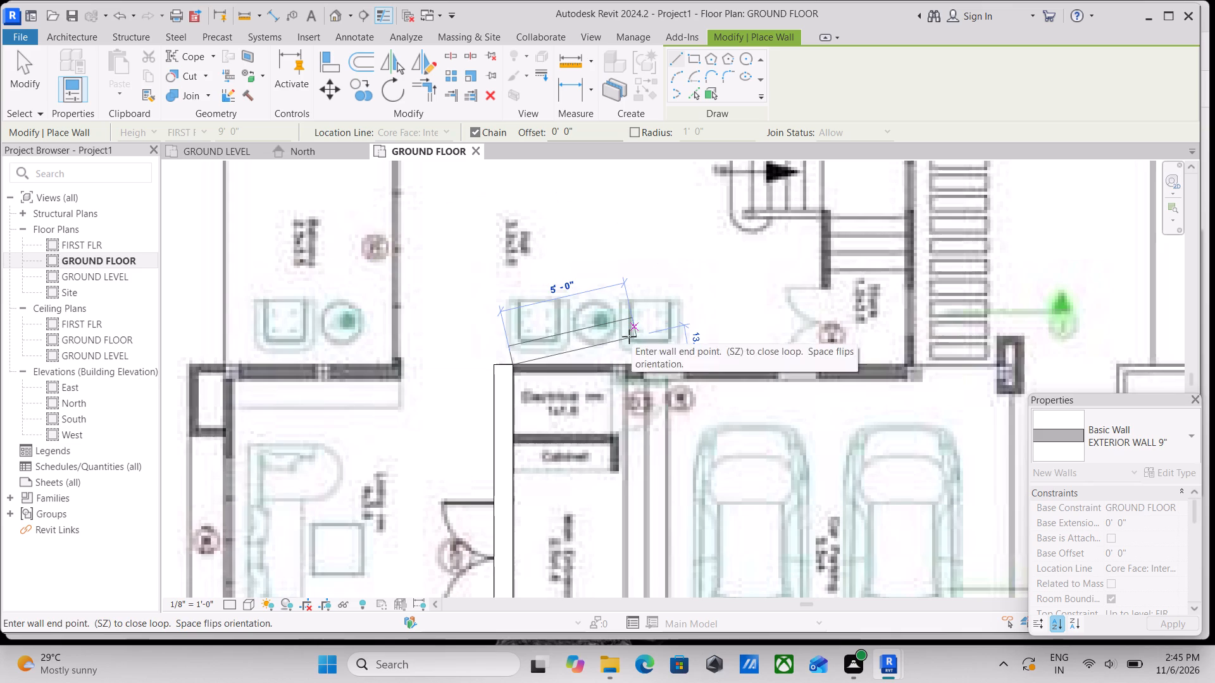
scroll(616, 339, "down", 5)
key("Escape")
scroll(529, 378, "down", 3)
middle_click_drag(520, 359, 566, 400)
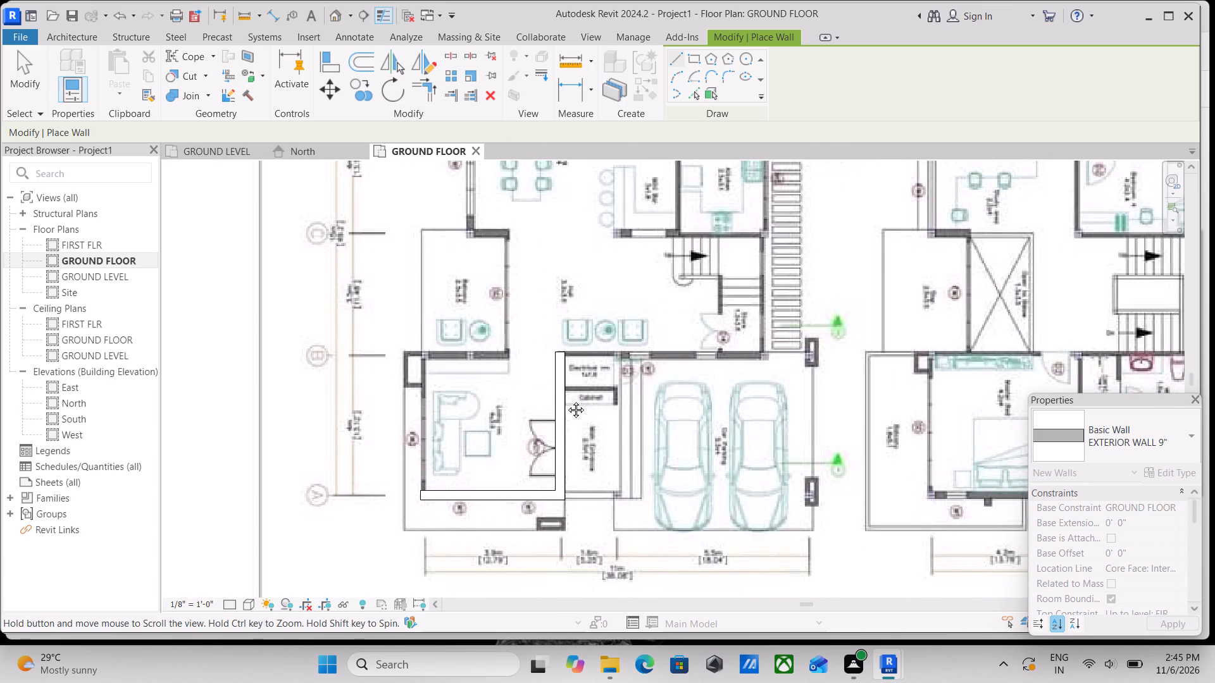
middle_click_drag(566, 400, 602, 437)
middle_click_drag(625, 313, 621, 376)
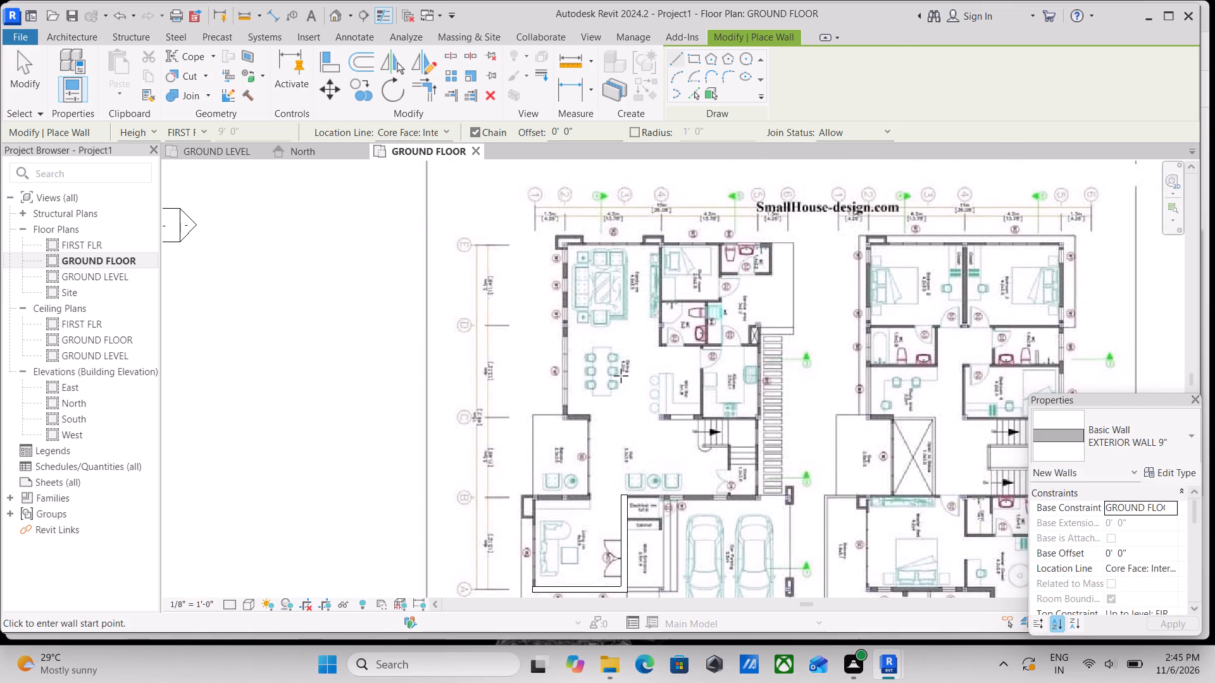
Draw the outer side wall of the family and dining rooms, about 21'-6" from the grid line E corner to grid line C.
middle_click_drag(606, 300, 616, 398)
scroll(558, 319, "up", 4)
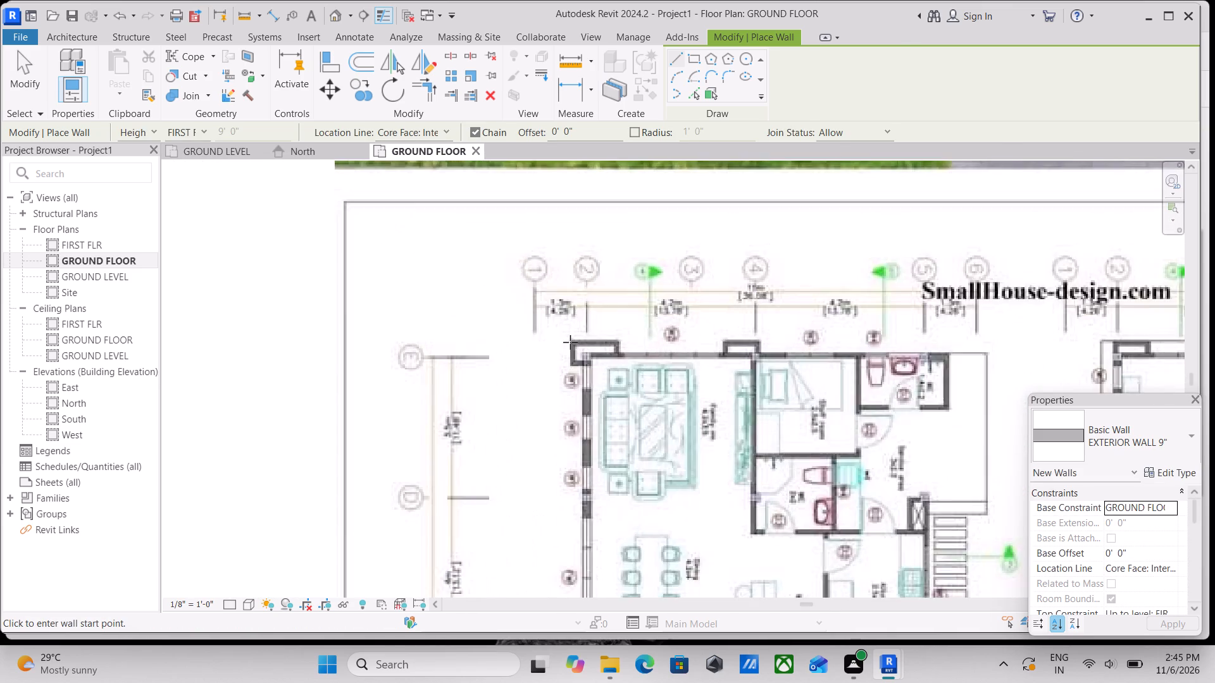
scroll(570, 342, "up", 18)
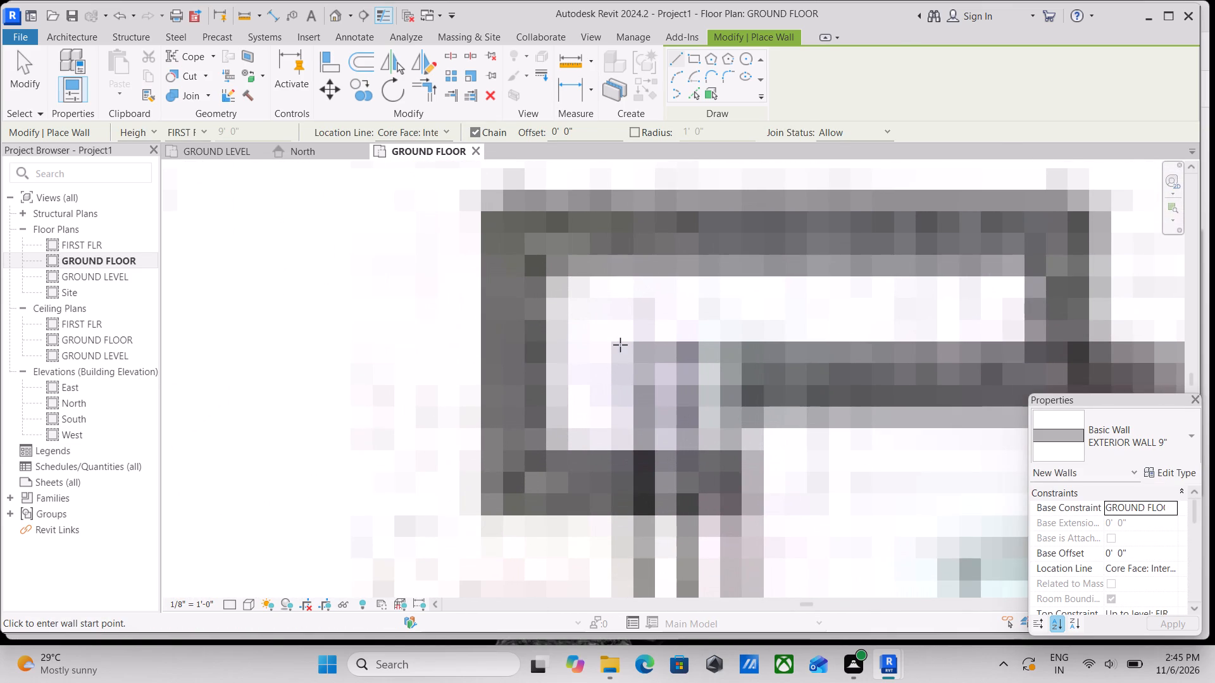
left_click(612, 344)
scroll(614, 476, "down", 2)
middle_click_drag(614, 476, 632, 351)
scroll(640, 440, "down", 4)
middle_click_drag(640, 438, 639, 365)
scroll(639, 448, "down", 4)
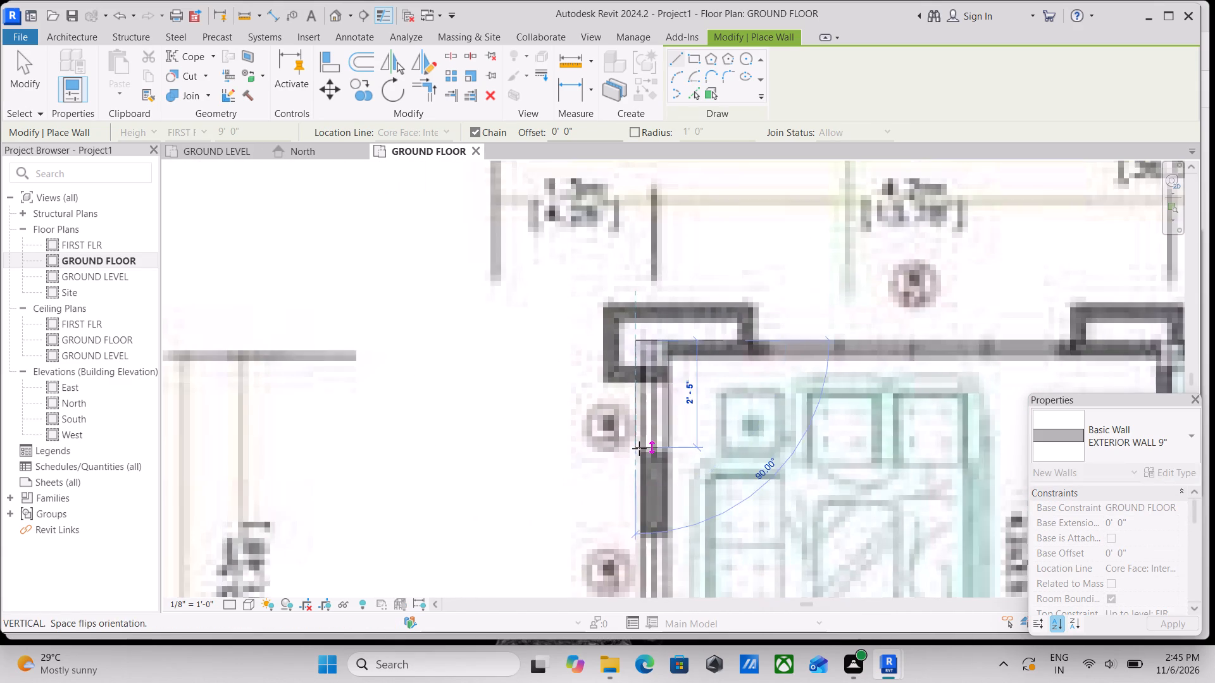
scroll(639, 448, "down", 9)
middle_click_drag(644, 469, 647, 357)
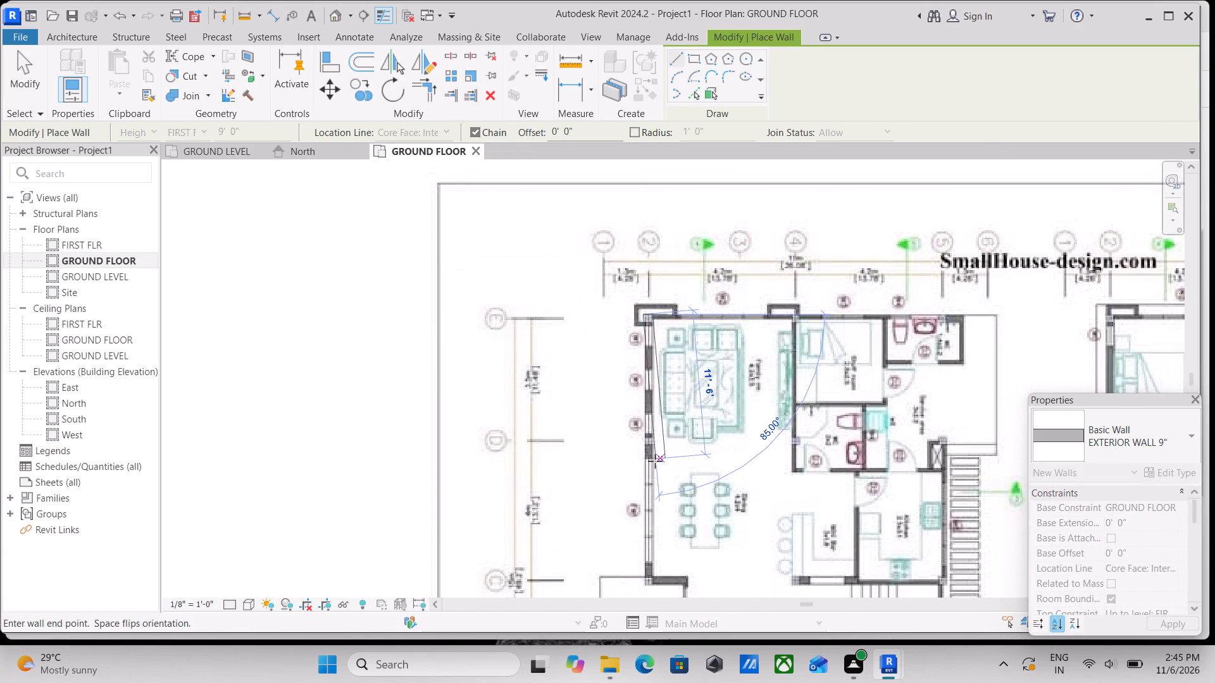
middle_click_drag(655, 461, 636, 338)
scroll(626, 462, "up", 4)
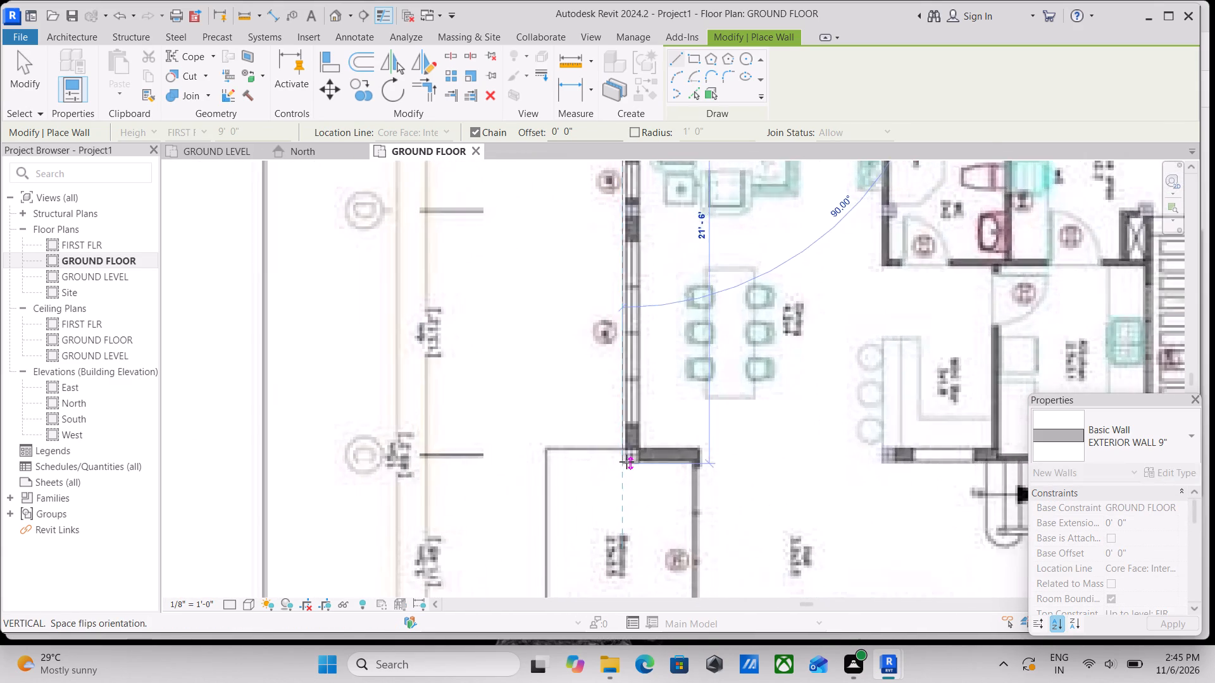
scroll(626, 462, "up", 6)
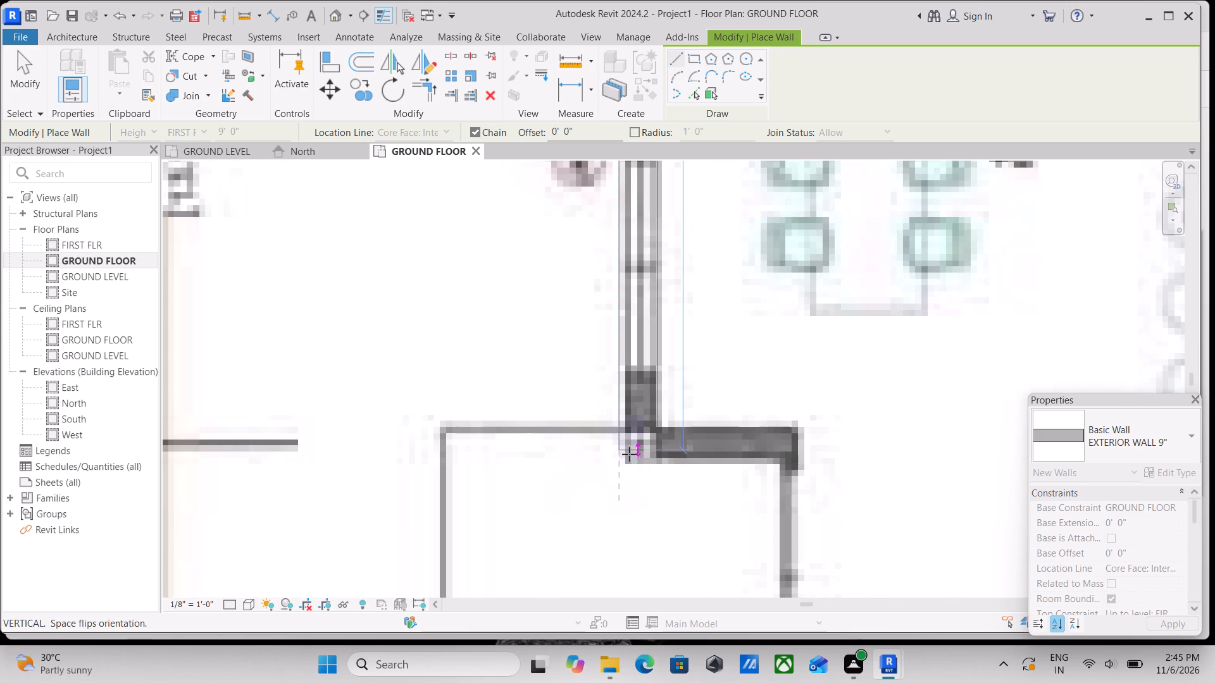
left_click(627, 462)
Continue the wall chain about 3'-2" along grid line C to the balcony's inner corner and end the chain.
middle_click_drag(695, 455, 619, 434)
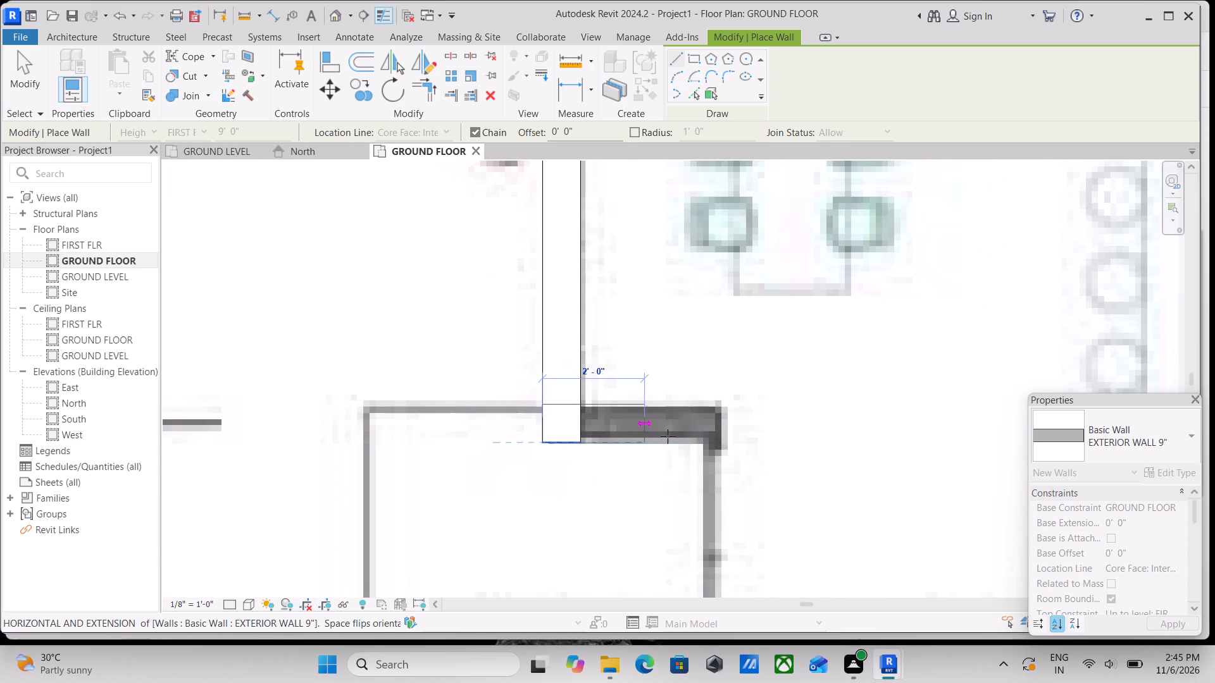
left_click(723, 436)
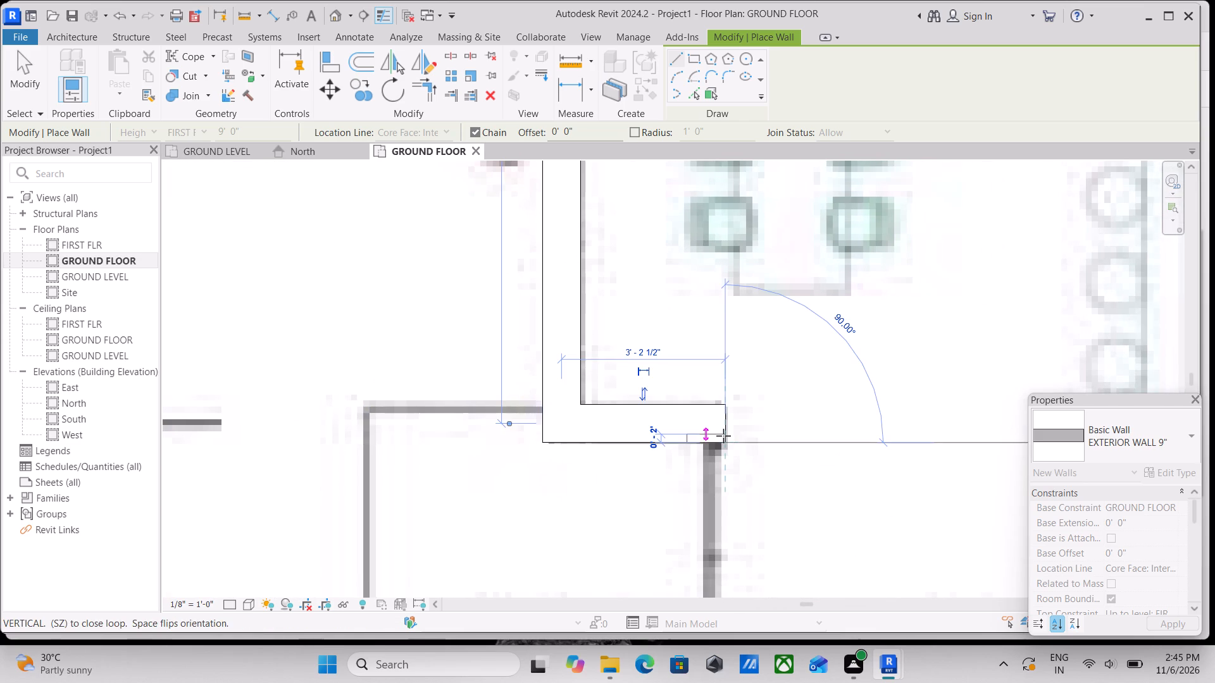
key("Escape")
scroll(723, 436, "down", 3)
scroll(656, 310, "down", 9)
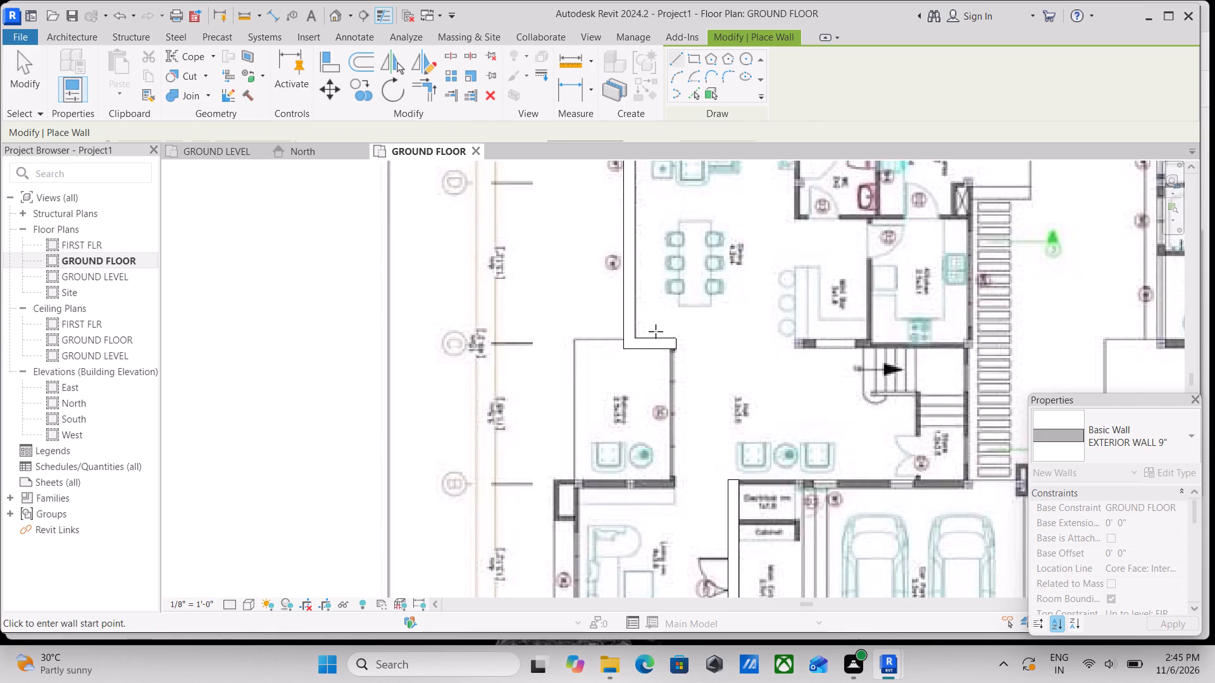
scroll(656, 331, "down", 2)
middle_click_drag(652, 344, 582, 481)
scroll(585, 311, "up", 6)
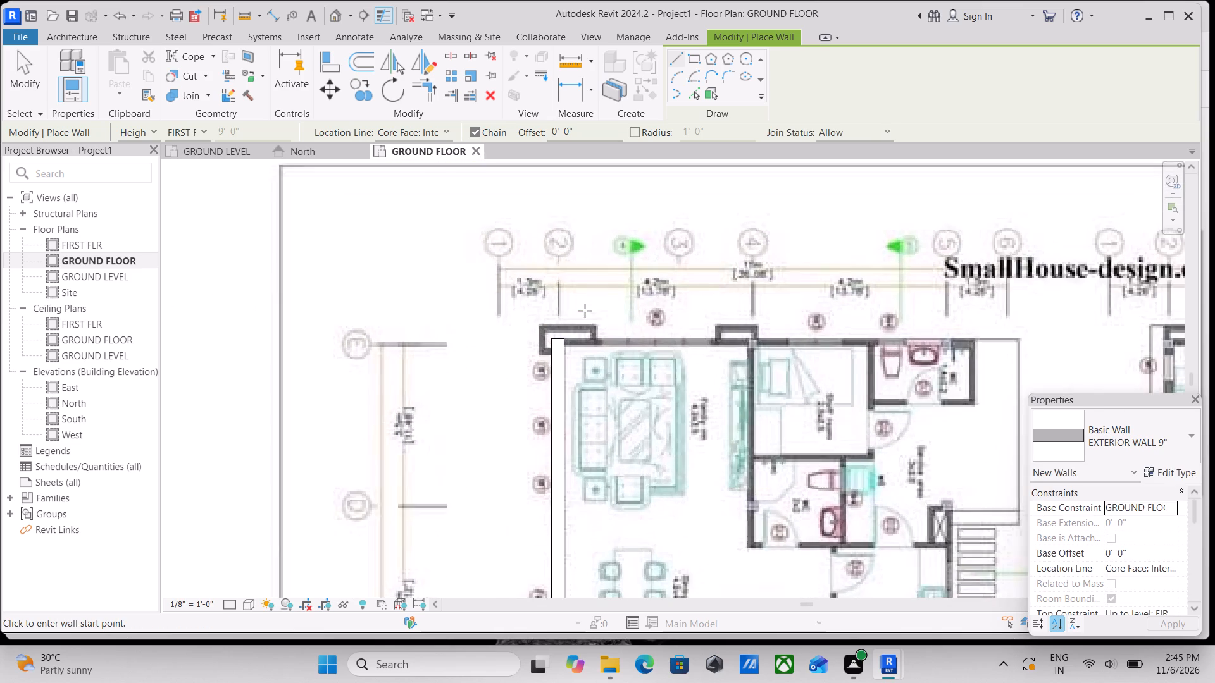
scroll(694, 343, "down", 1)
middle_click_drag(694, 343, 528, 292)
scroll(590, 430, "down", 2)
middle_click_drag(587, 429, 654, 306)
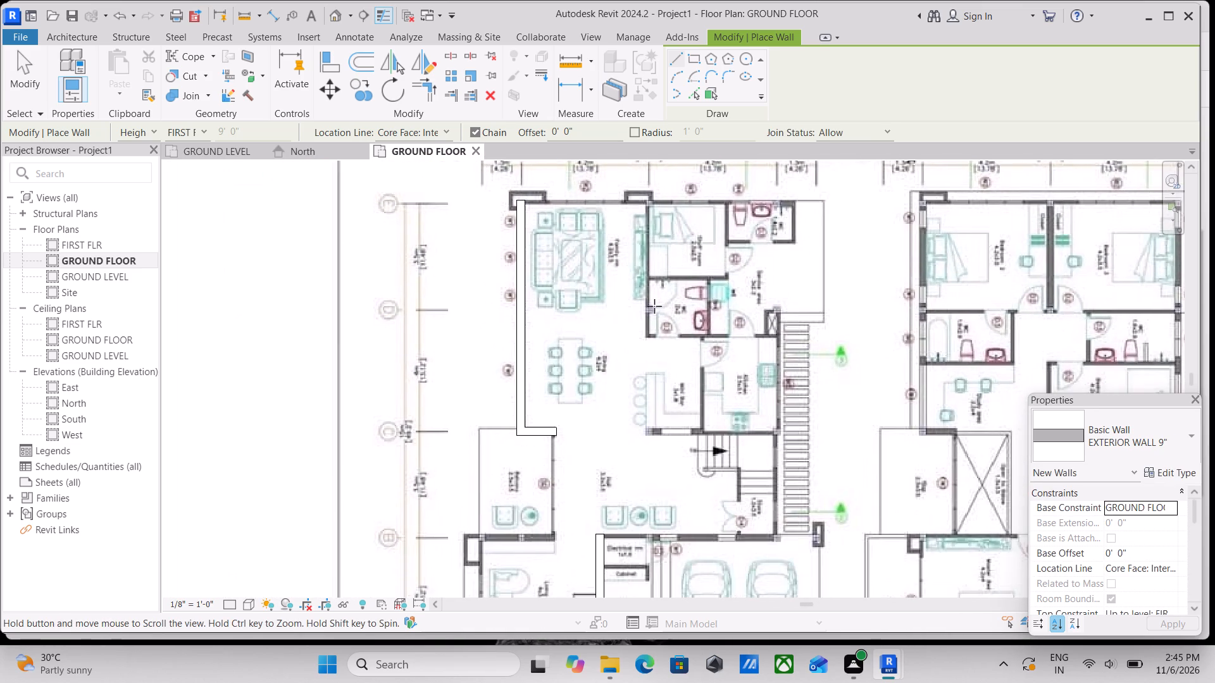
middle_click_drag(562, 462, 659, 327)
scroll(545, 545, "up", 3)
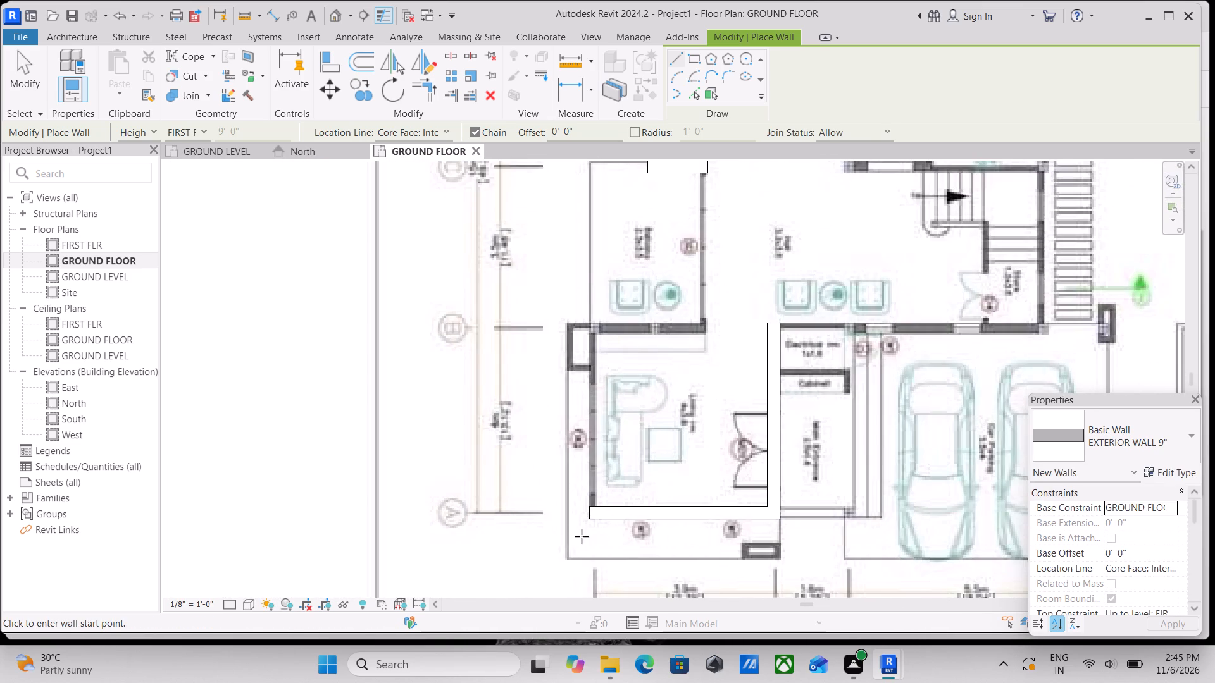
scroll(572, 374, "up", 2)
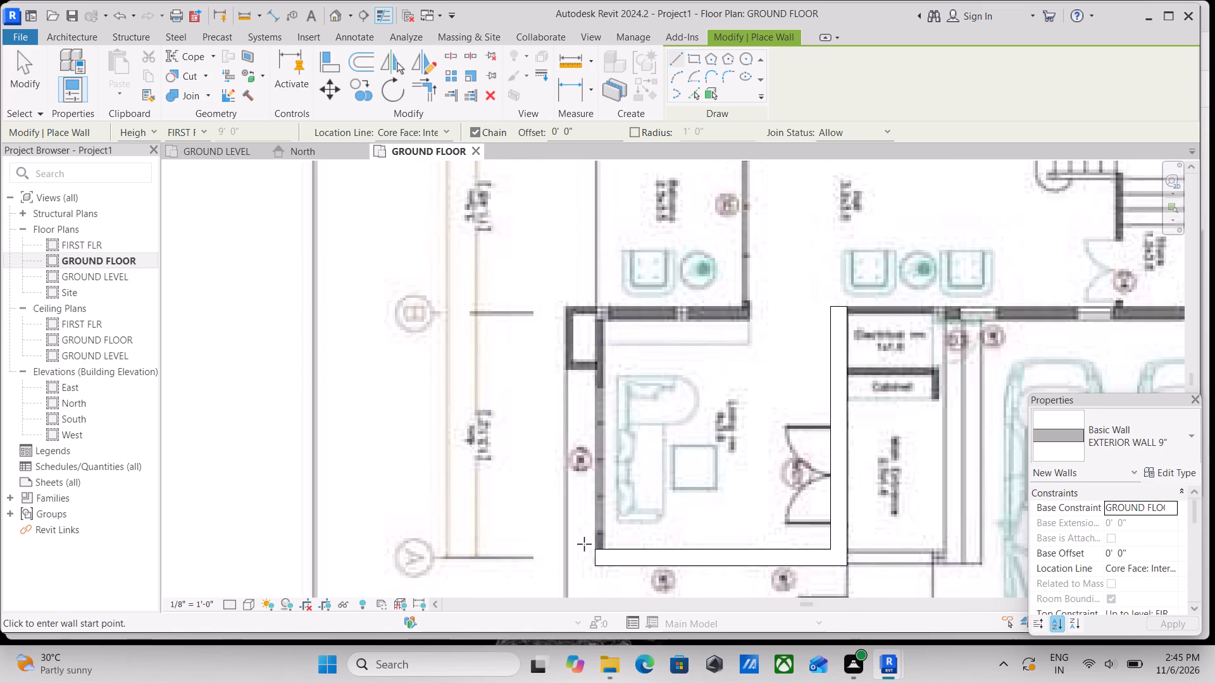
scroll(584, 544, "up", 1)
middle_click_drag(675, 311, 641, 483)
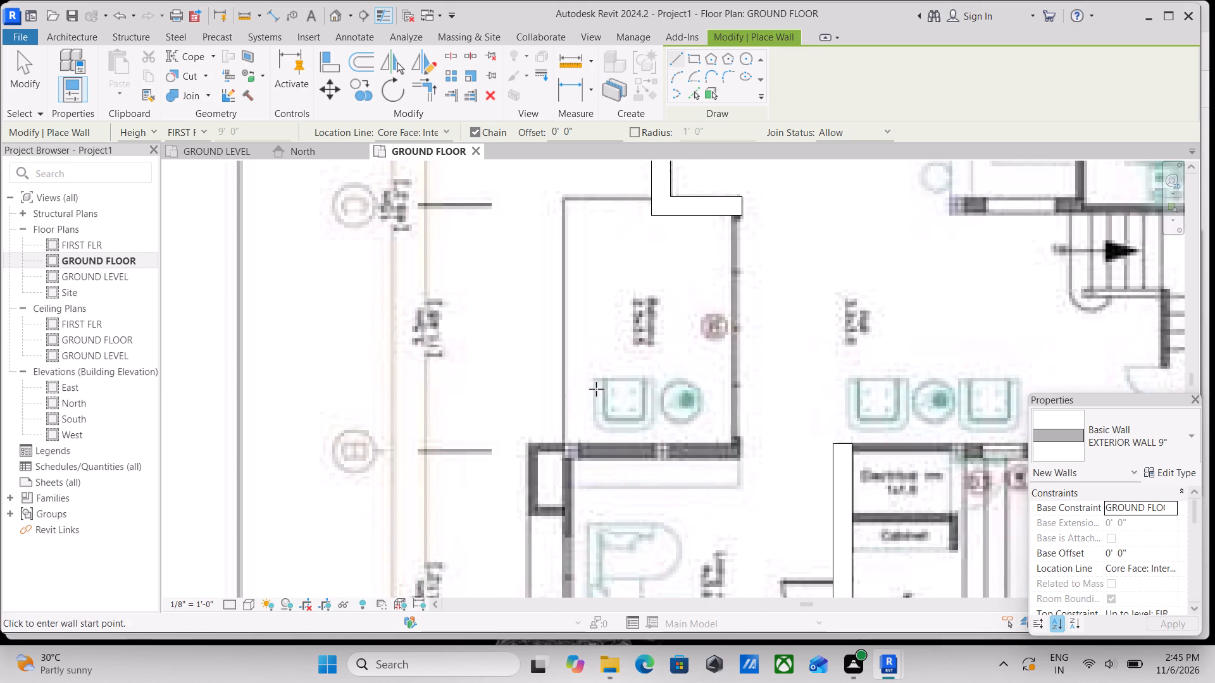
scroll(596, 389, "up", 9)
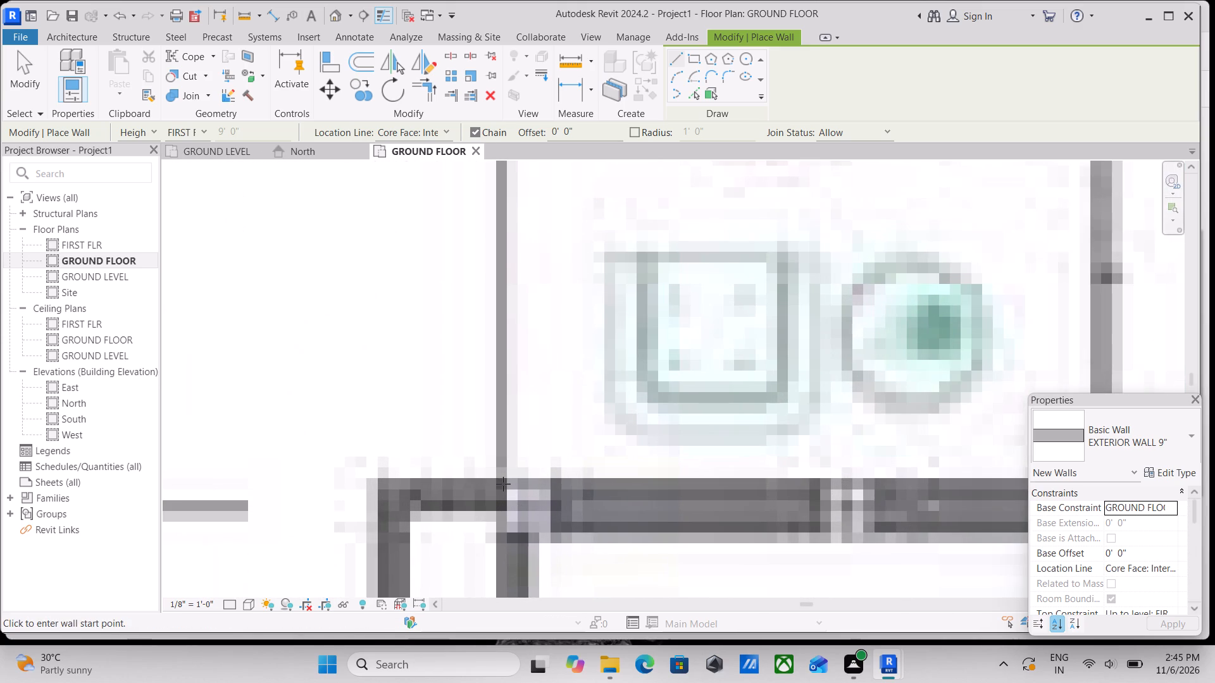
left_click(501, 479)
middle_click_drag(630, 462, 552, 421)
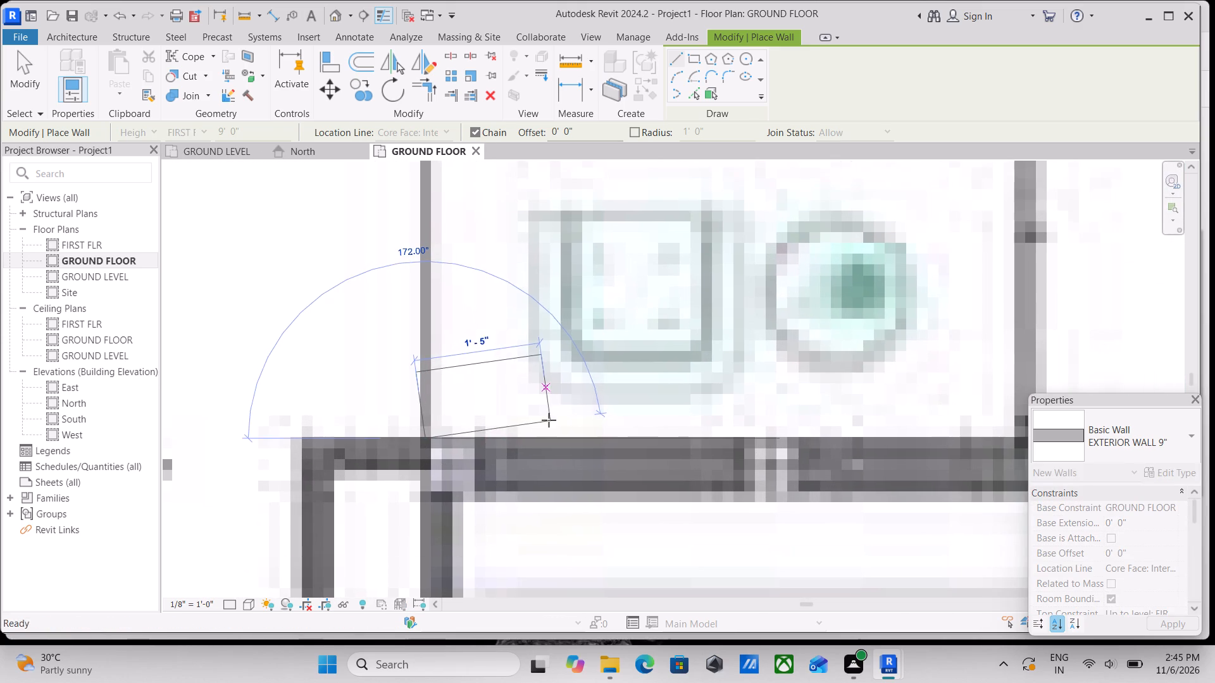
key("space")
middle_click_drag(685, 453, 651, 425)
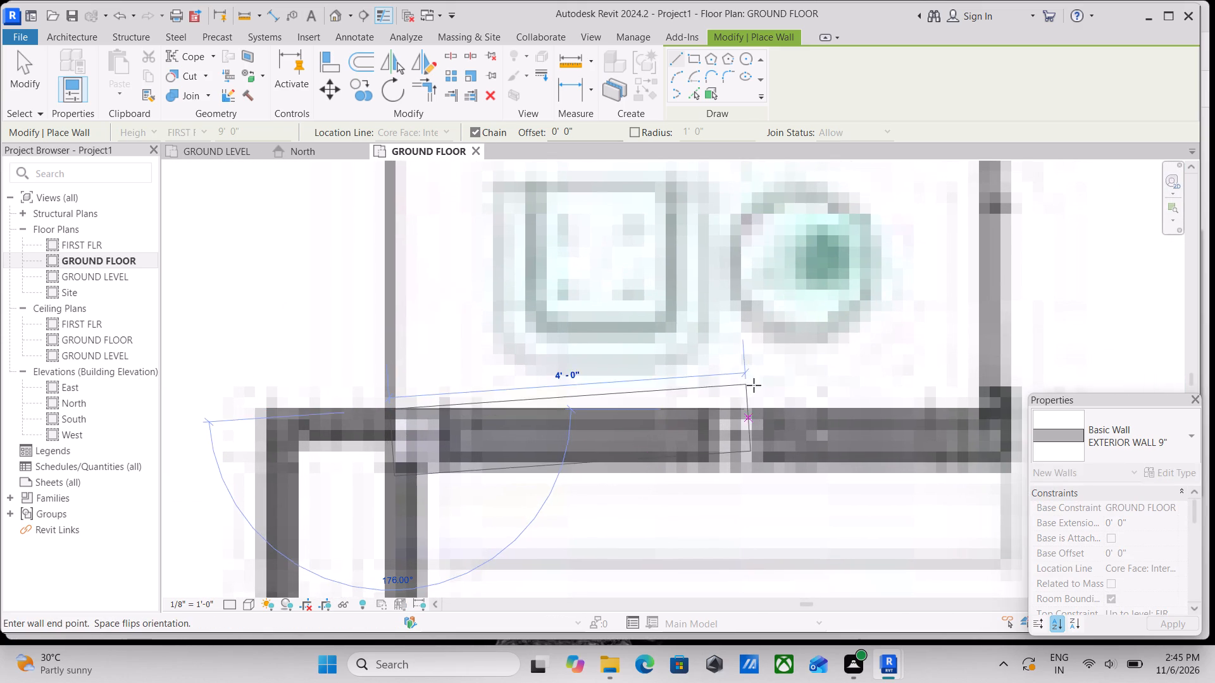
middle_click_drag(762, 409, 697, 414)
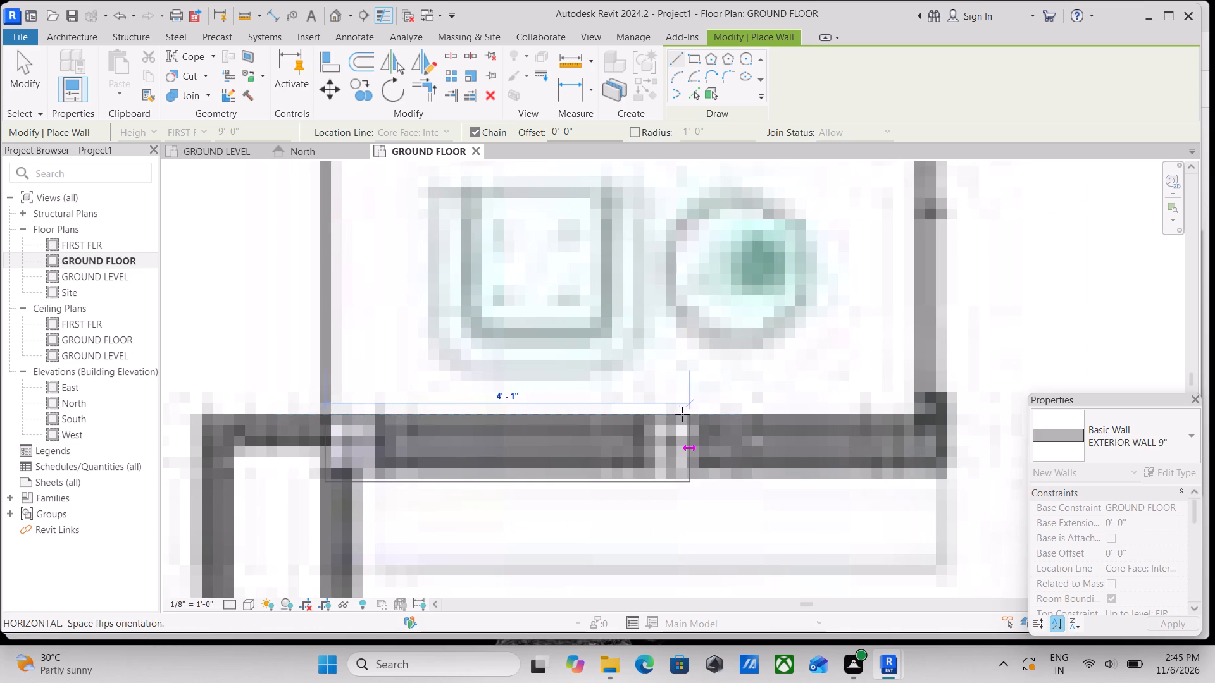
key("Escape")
Draw the exterior wall between balcony and living room along grid line B, about 7'-1" long, flipped to the living room side, and end the chain.
scroll(325, 415, "up", 2)
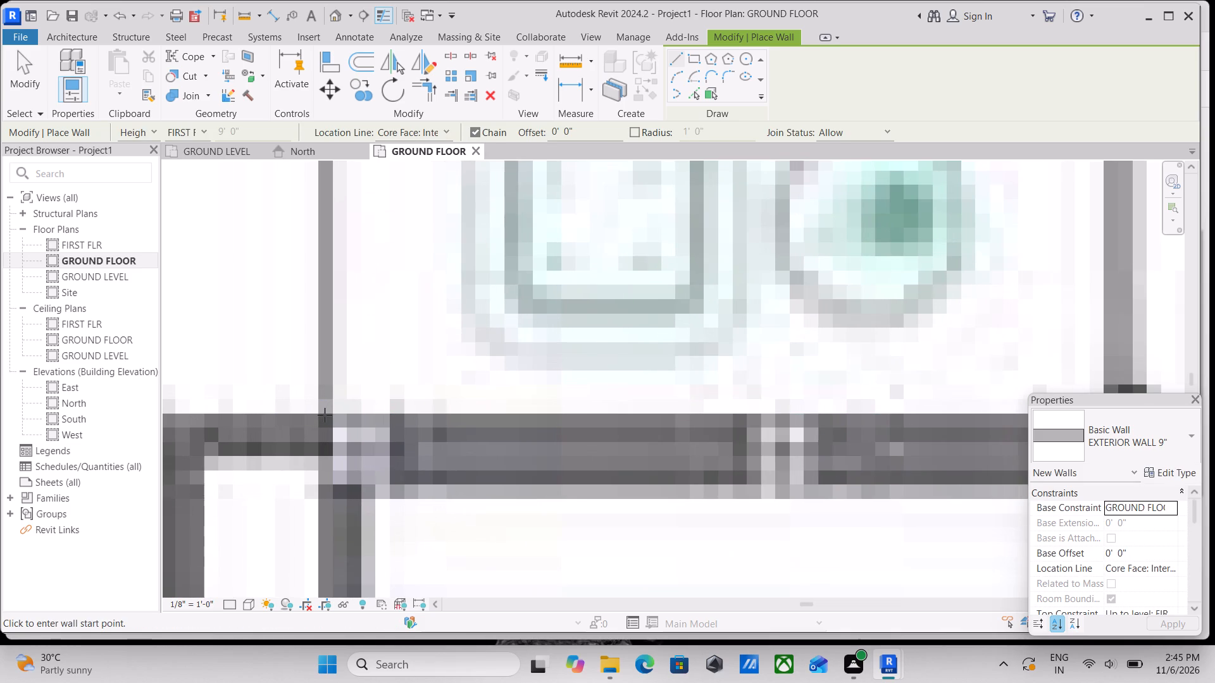
left_click(318, 414)
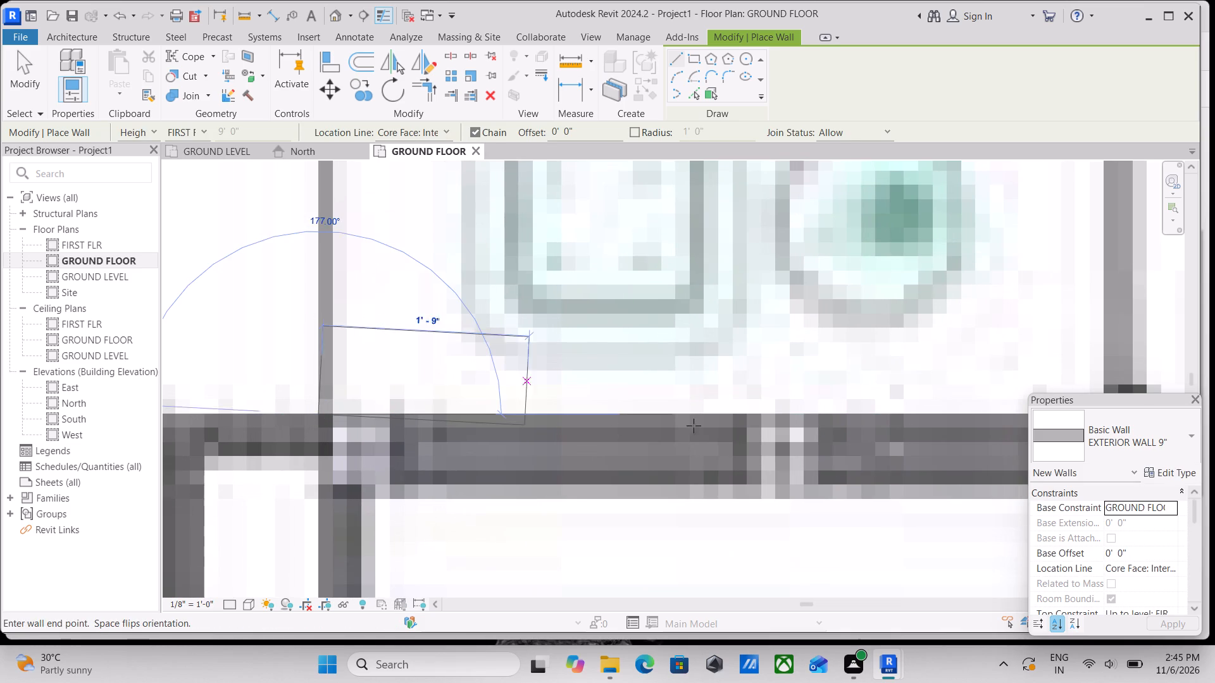
key("space")
scroll(788, 395, "down", 1)
middle_click_drag(788, 395, 585, 384)
middle_click_drag(811, 398, 685, 395)
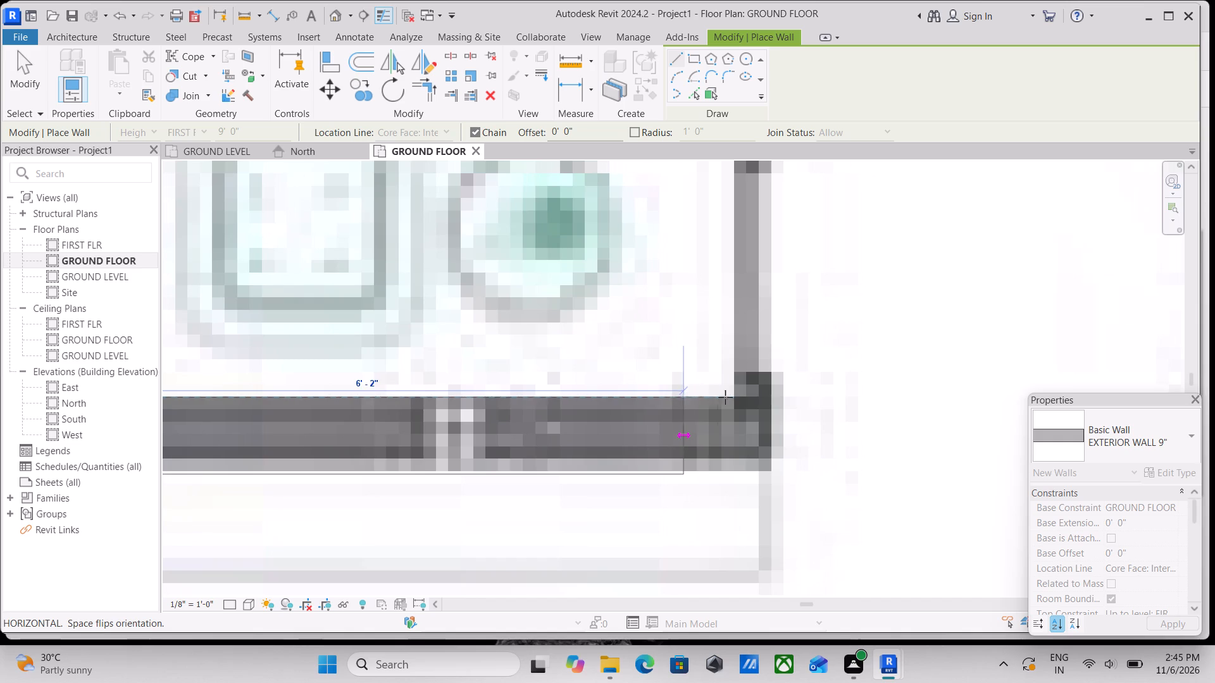
left_click(785, 395)
key("Escape")
Examine the traced exterior walls against the floor plan image, from the living room and balcony up to the family room and service area.
scroll(632, 405, "down", 5)
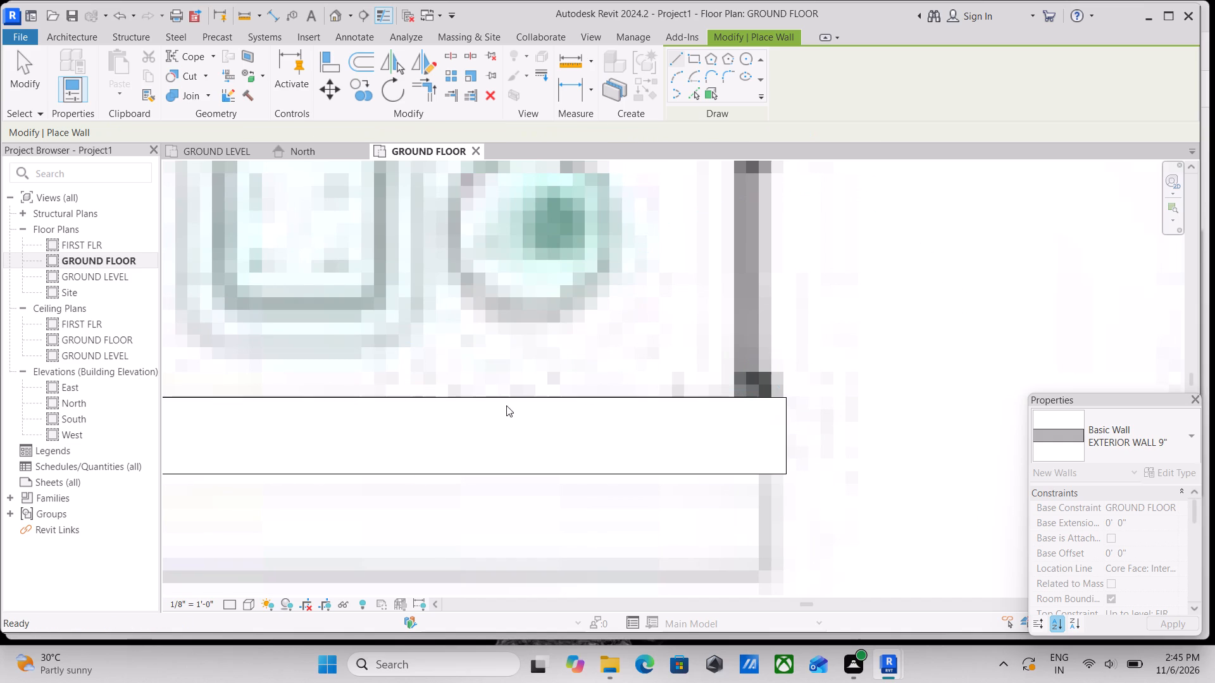
scroll(344, 419, "down", 4)
middle_click_drag(383, 419, 566, 402)
scroll(468, 409, "down", 2)
middle_click_drag(493, 412, 540, 426)
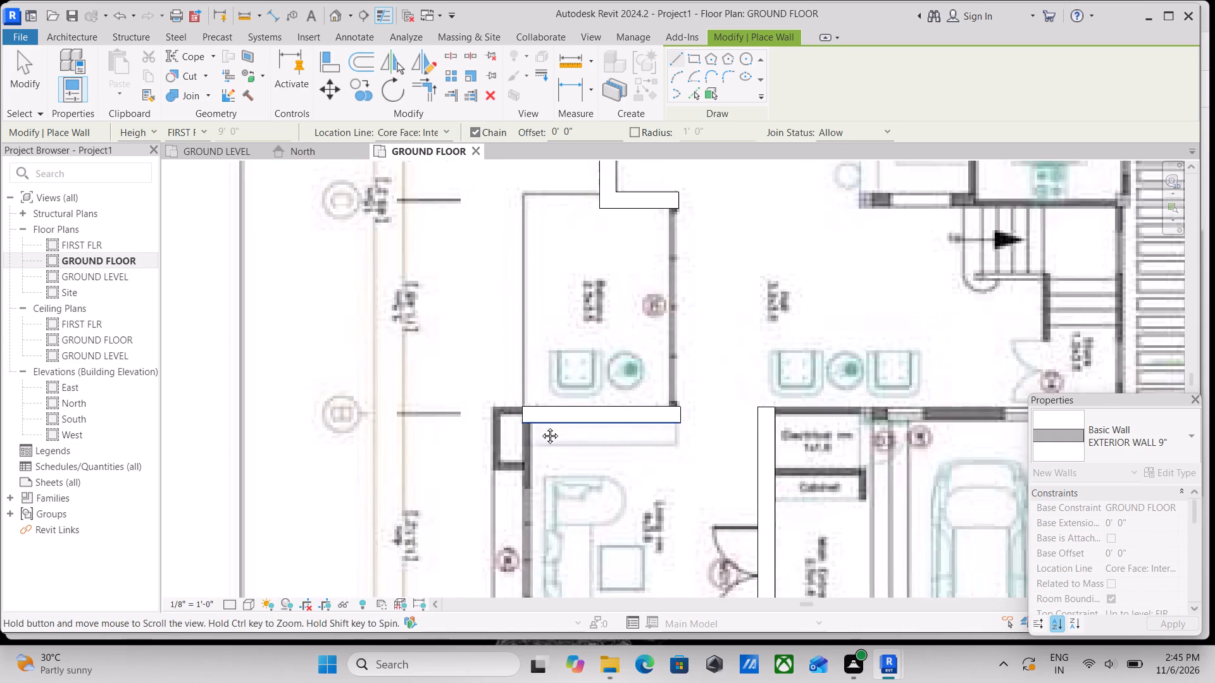
middle_click_drag(540, 426, 547, 428)
scroll(547, 428, "down", 4)
middle_click_drag(570, 433, 570, 397)
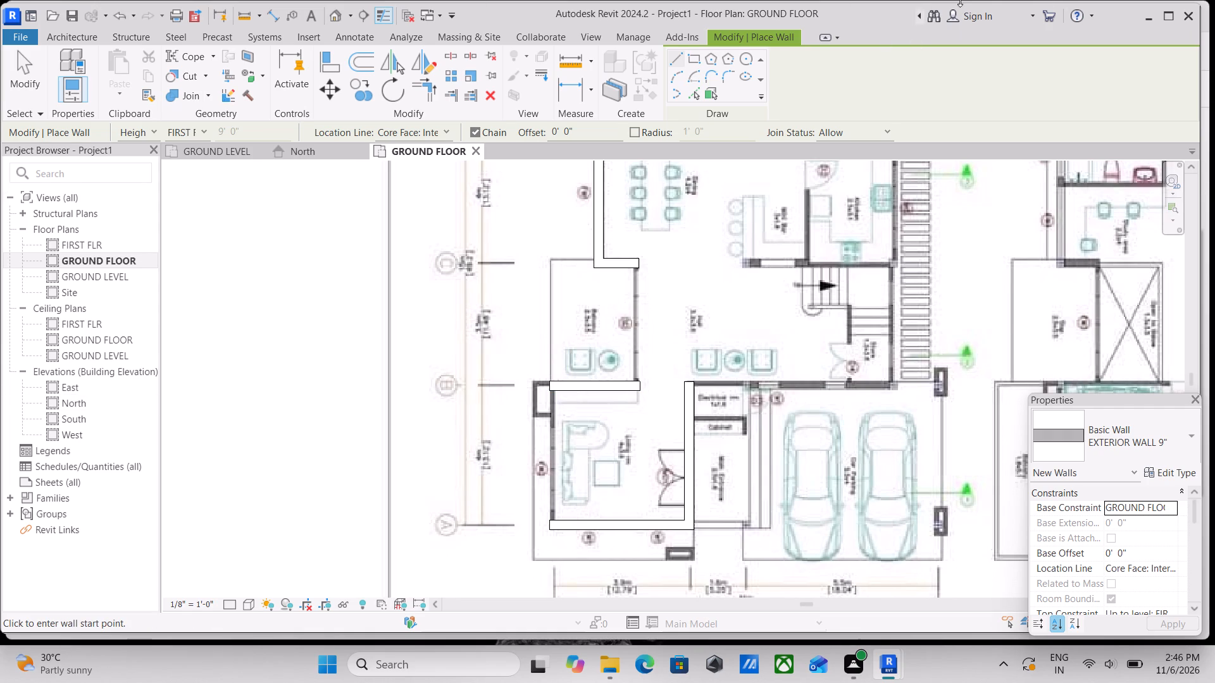
scroll(452, 171, "down", 1)
scroll(654, 328, "up", 3)
scroll(582, 372, "up", 2)
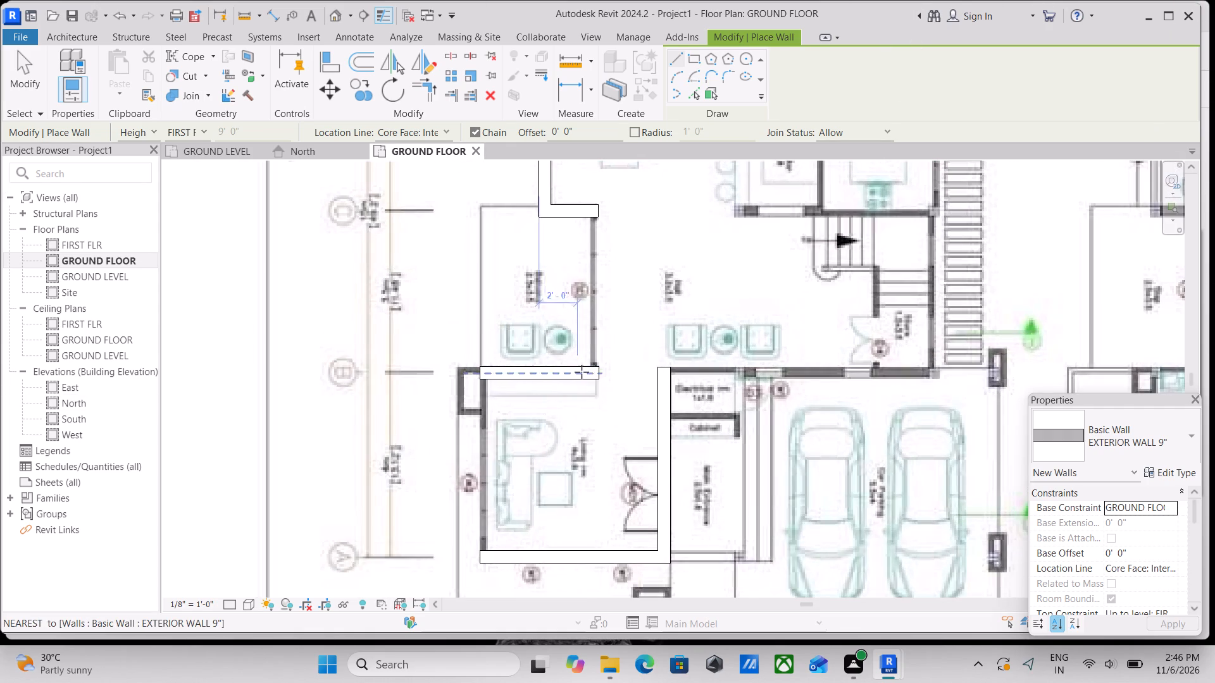
scroll(582, 372, "up", 6)
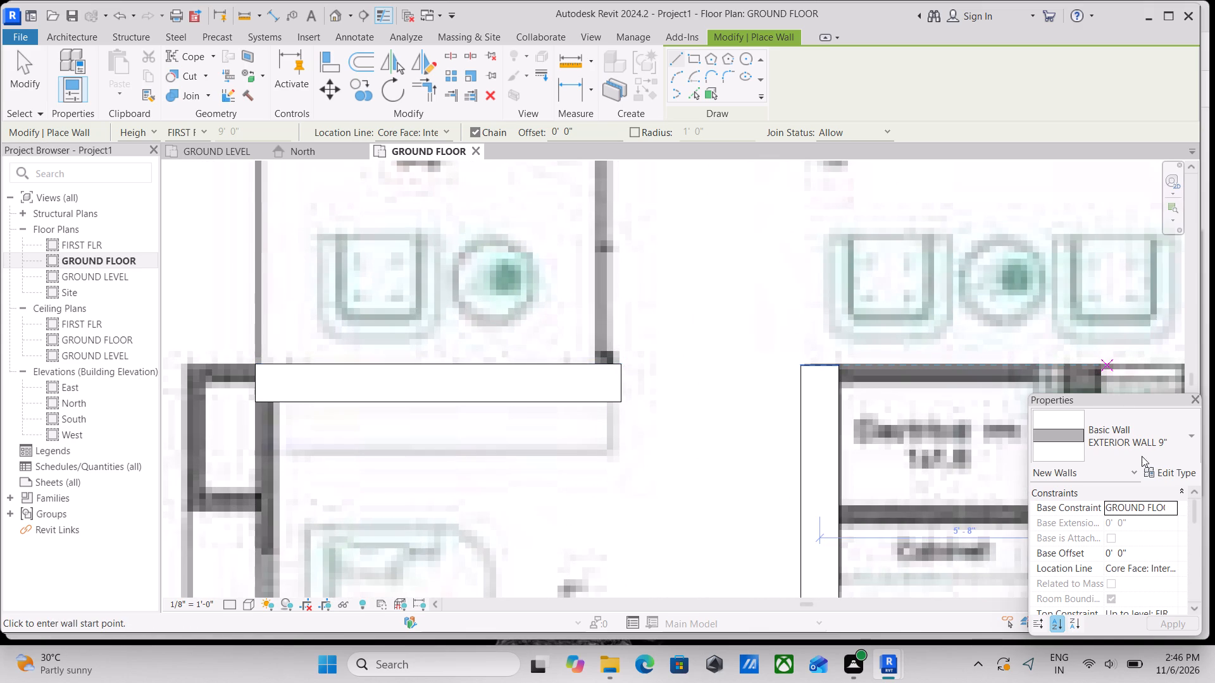
scroll(1047, 453, "down", 2)
scroll(592, 382, "down", 3)
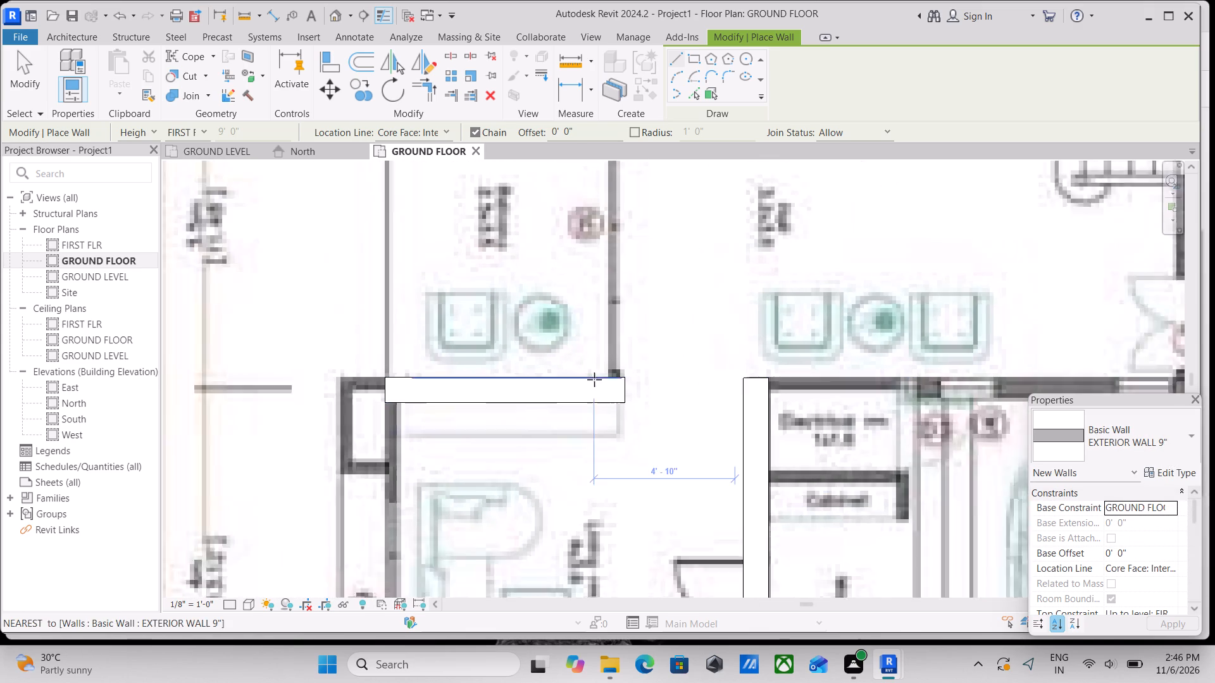
scroll(643, 348, "down", 2)
middle_click_drag(643, 348, 672, 491)
middle_click_drag(678, 355, 698, 561)
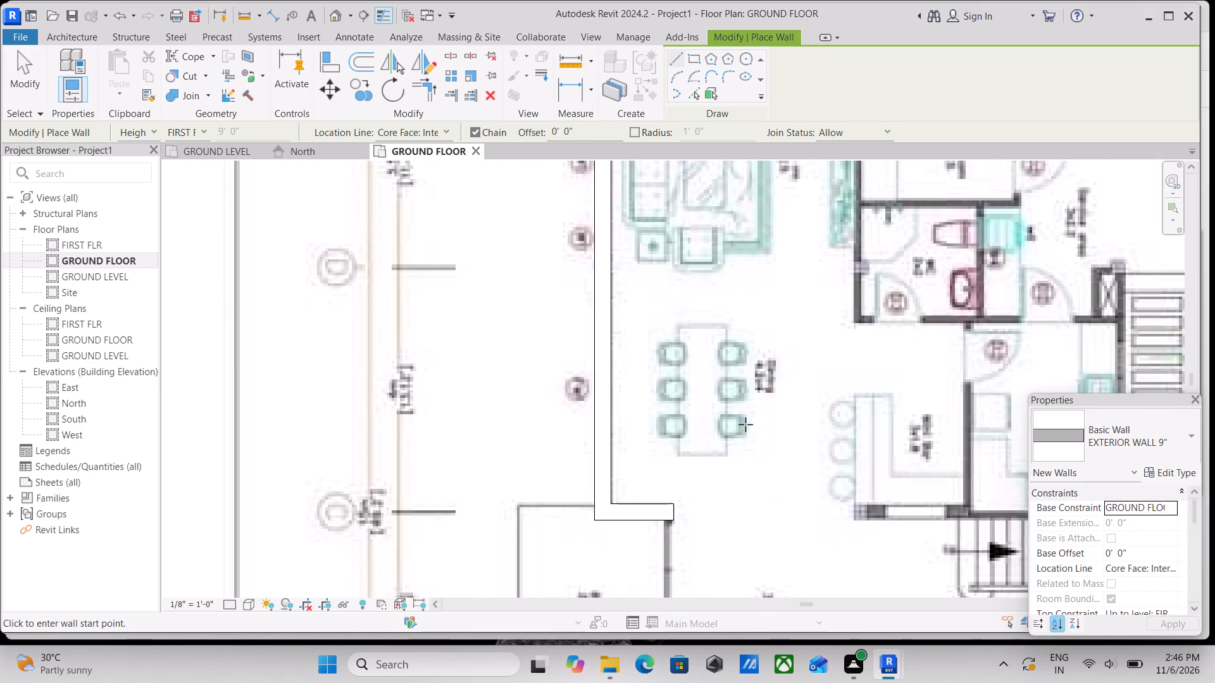
scroll(760, 411, "down", 1)
middle_click_drag(760, 411, 671, 522)
middle_click_drag(734, 413, 723, 453)
scroll(902, 294, "up", 2)
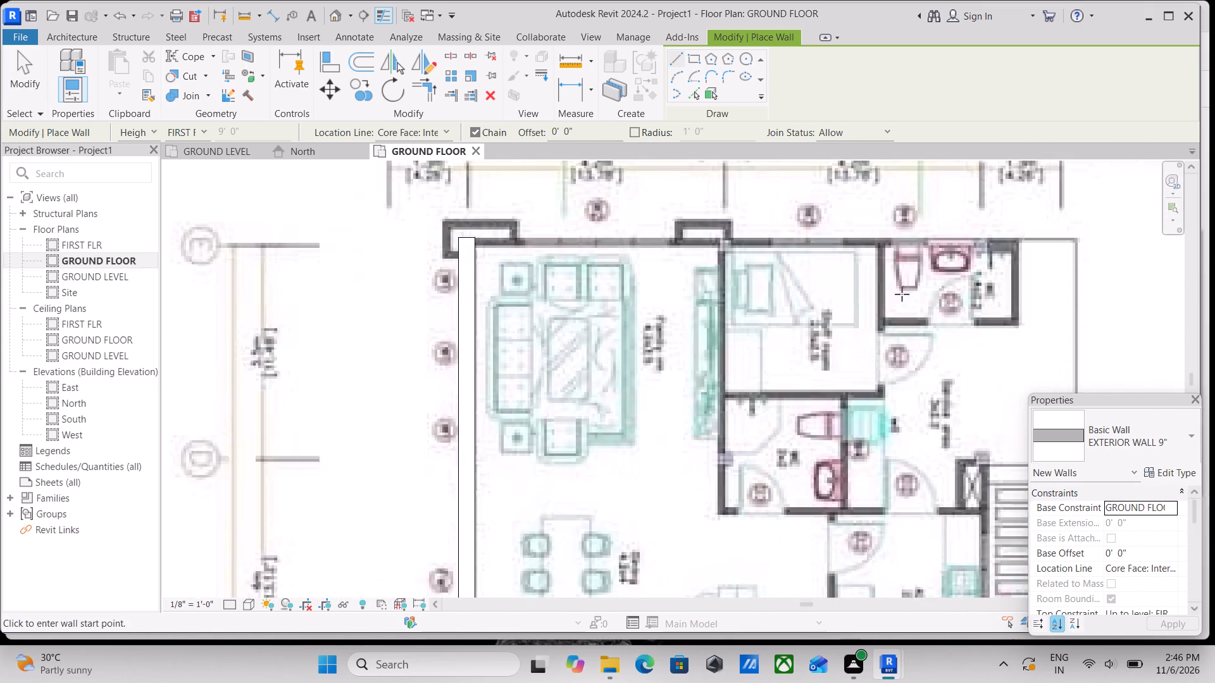
scroll(917, 285, "down", 1)
middle_click_drag(915, 285, 764, 294)
middle_click_drag(859, 397, 871, 329)
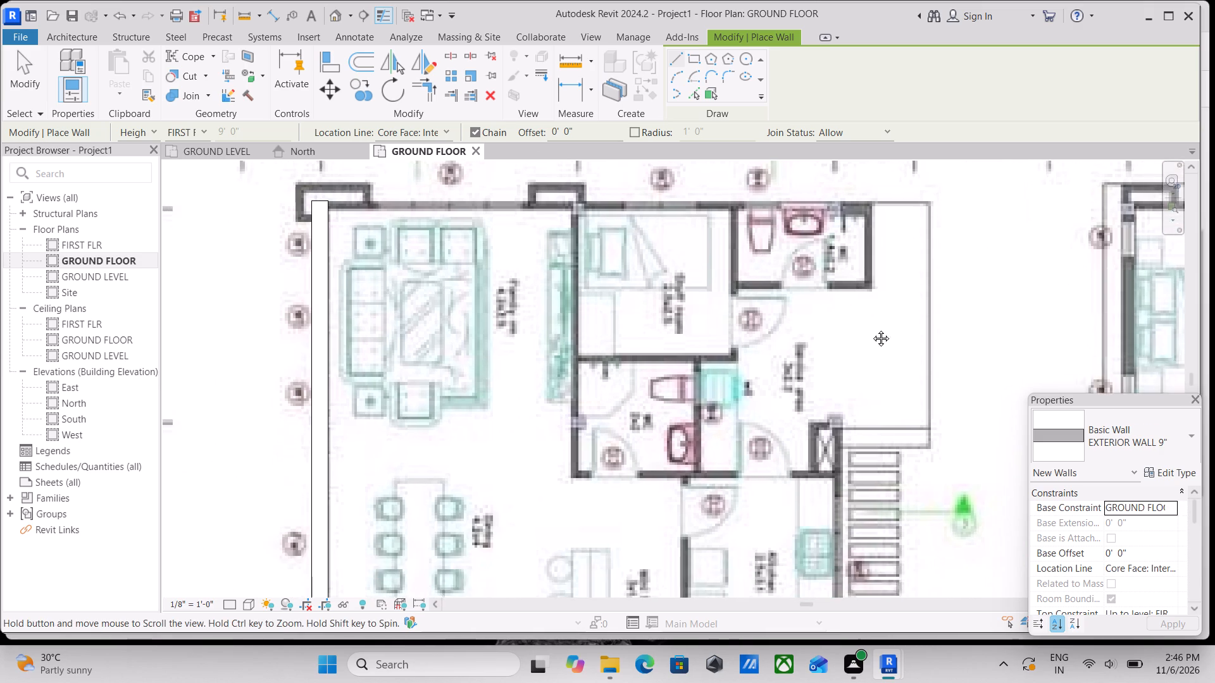
middle_click_drag(871, 329, 907, 288)
scroll(908, 287, "down", 3)
middle_click_drag(908, 287, 924, 379)
scroll(927, 391, "up", 1)
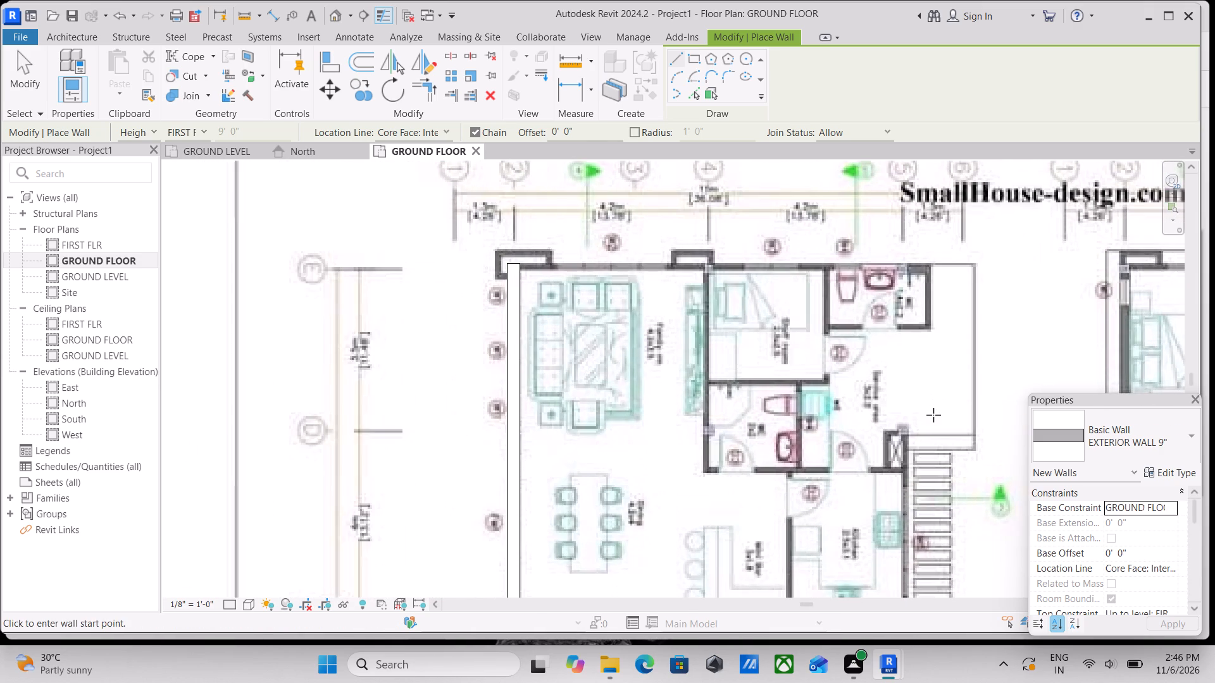
scroll(933, 415, "up", 1)
scroll(843, 410, "down", 1)
scroll(537, 334, "down", 1)
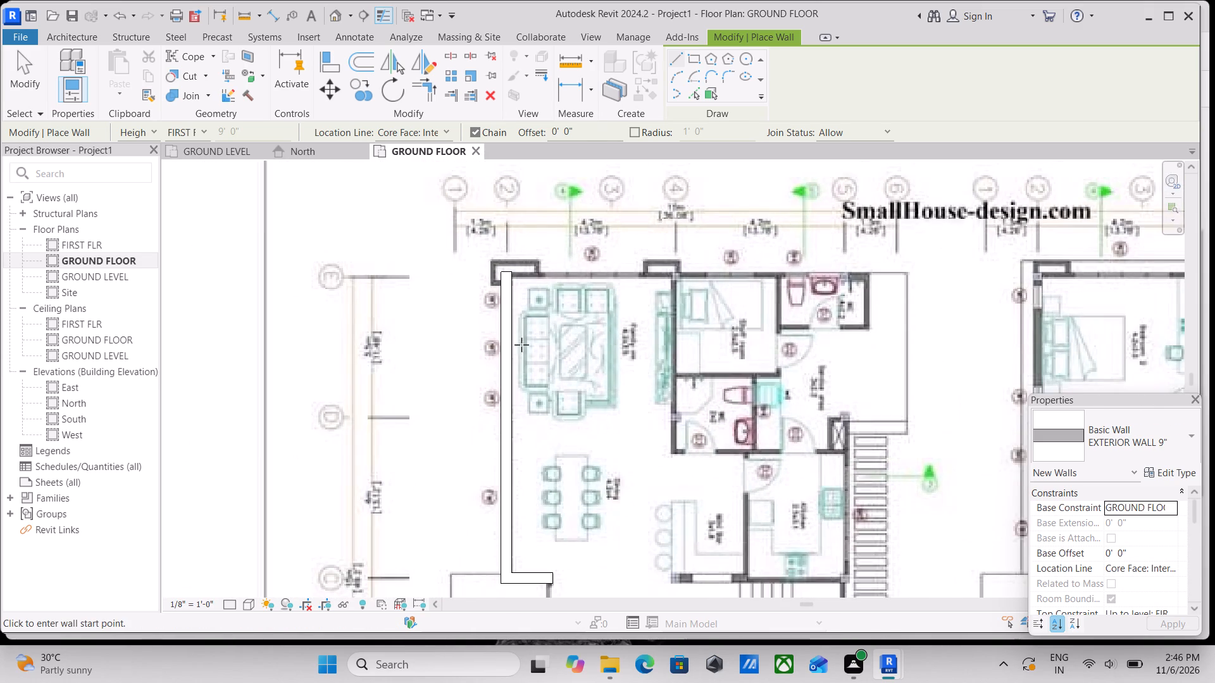
scroll(509, 362, "down", 1)
middle_click_drag(509, 362, 616, 264)
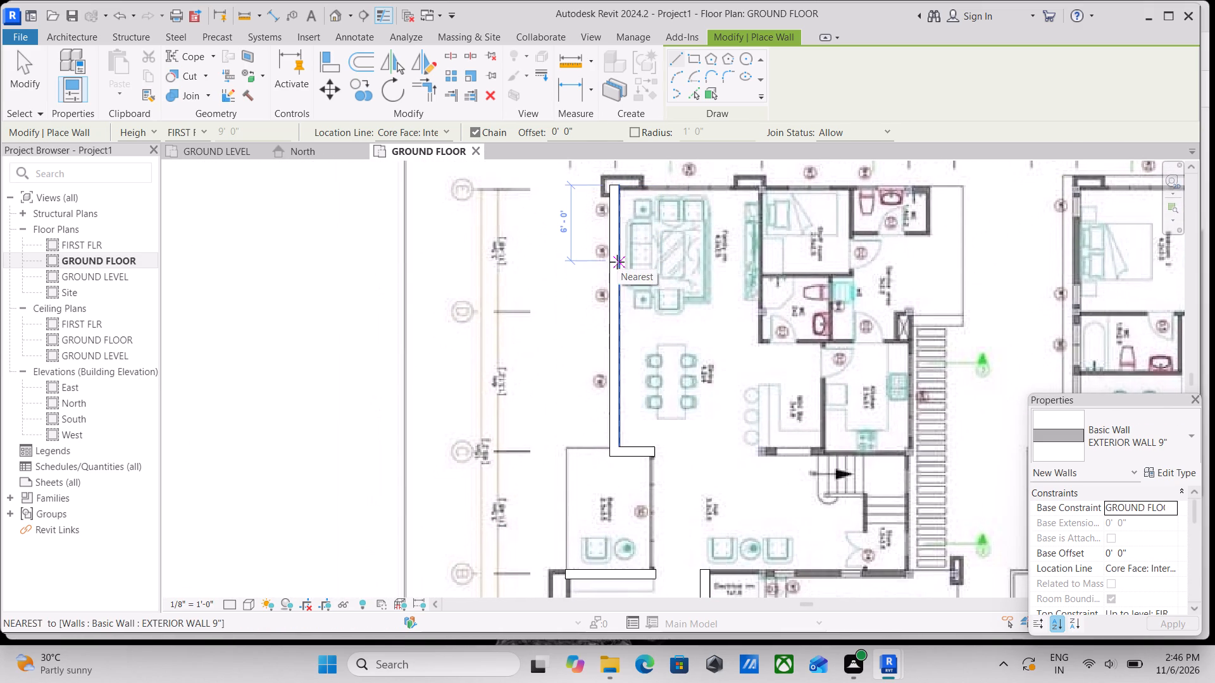
Draw an INTERIOR WALL PAINT 5" wall along grid line E from the family room corner to the small WC's outer corner, flipped inward.
type("WA")
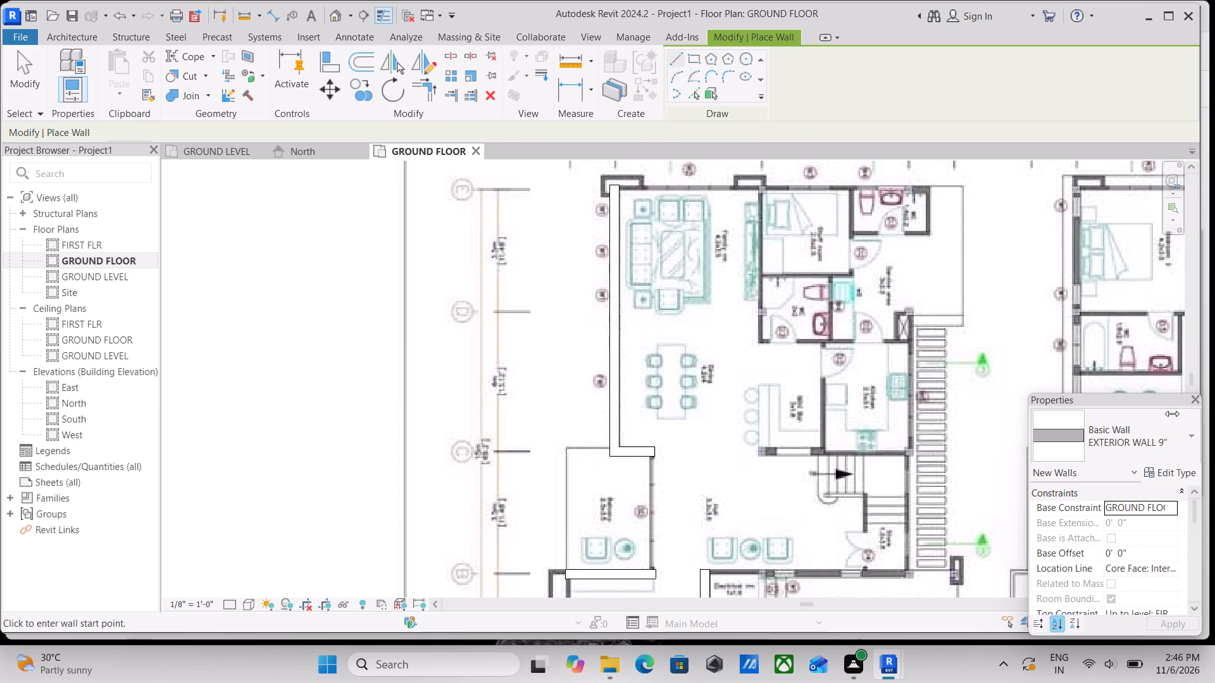
left_click(1177, 443)
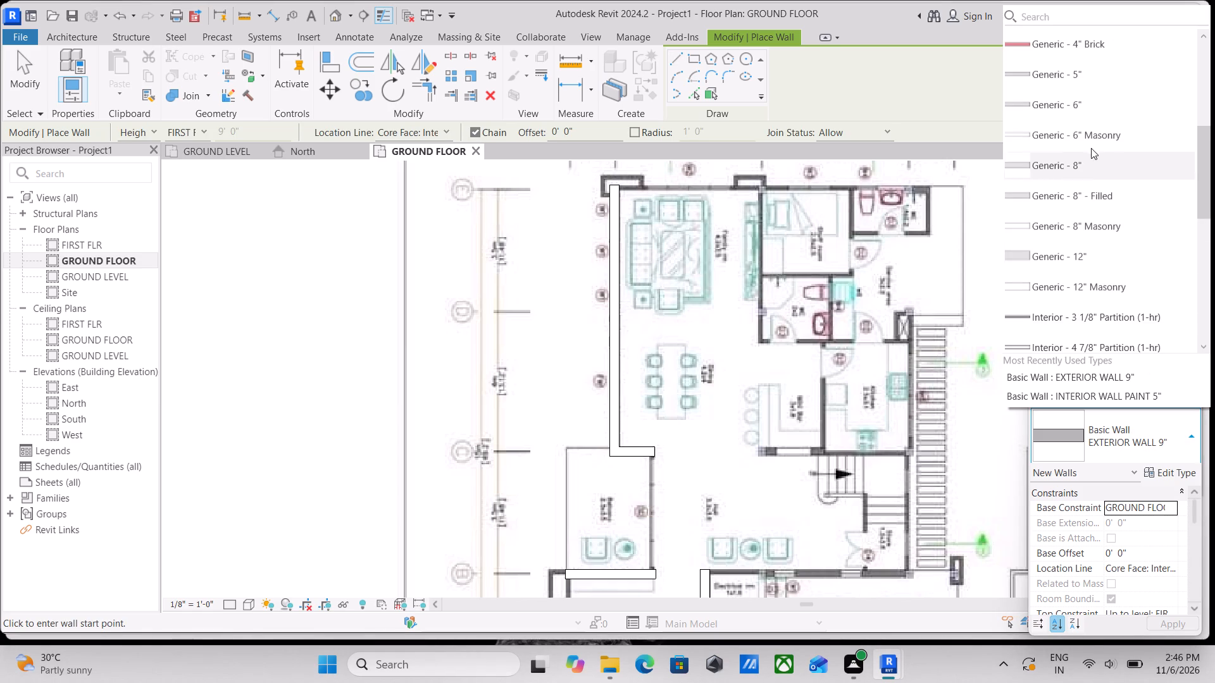
scroll(1084, 247, "down", 3)
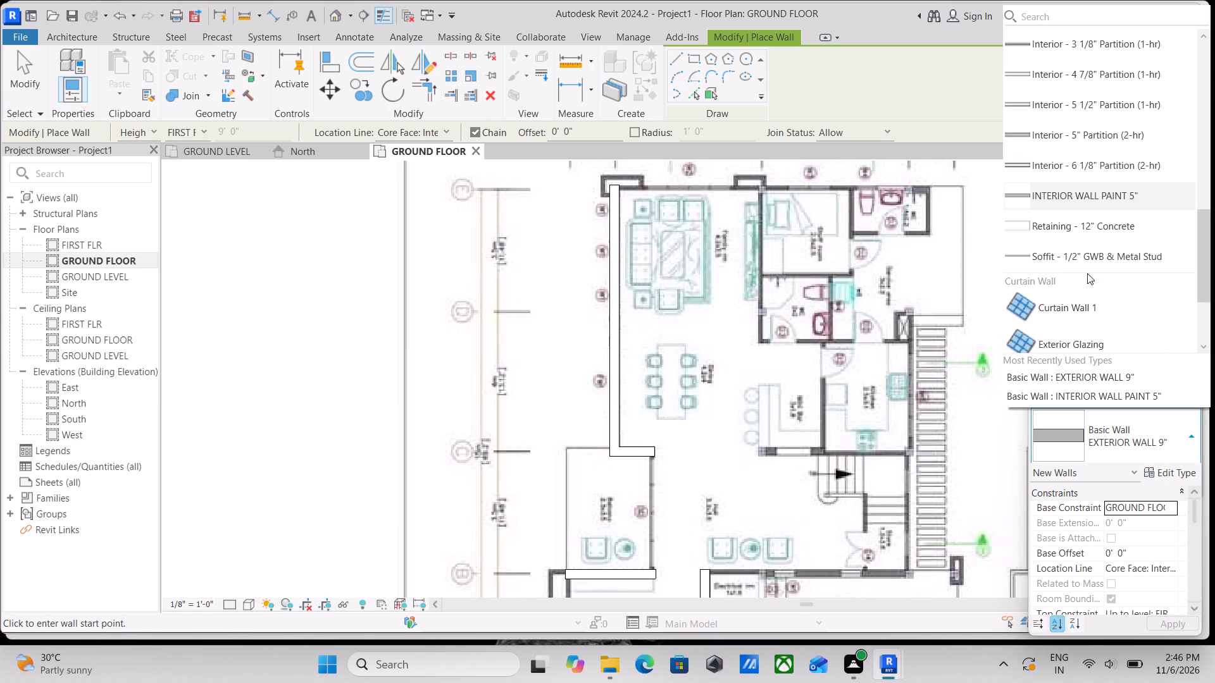
left_click(1091, 194)
scroll(620, 178, "up", 9)
middle_click_drag(638, 197, 635, 441)
scroll(638, 428, "up", 1)
scroll(579, 445, "up", 2)
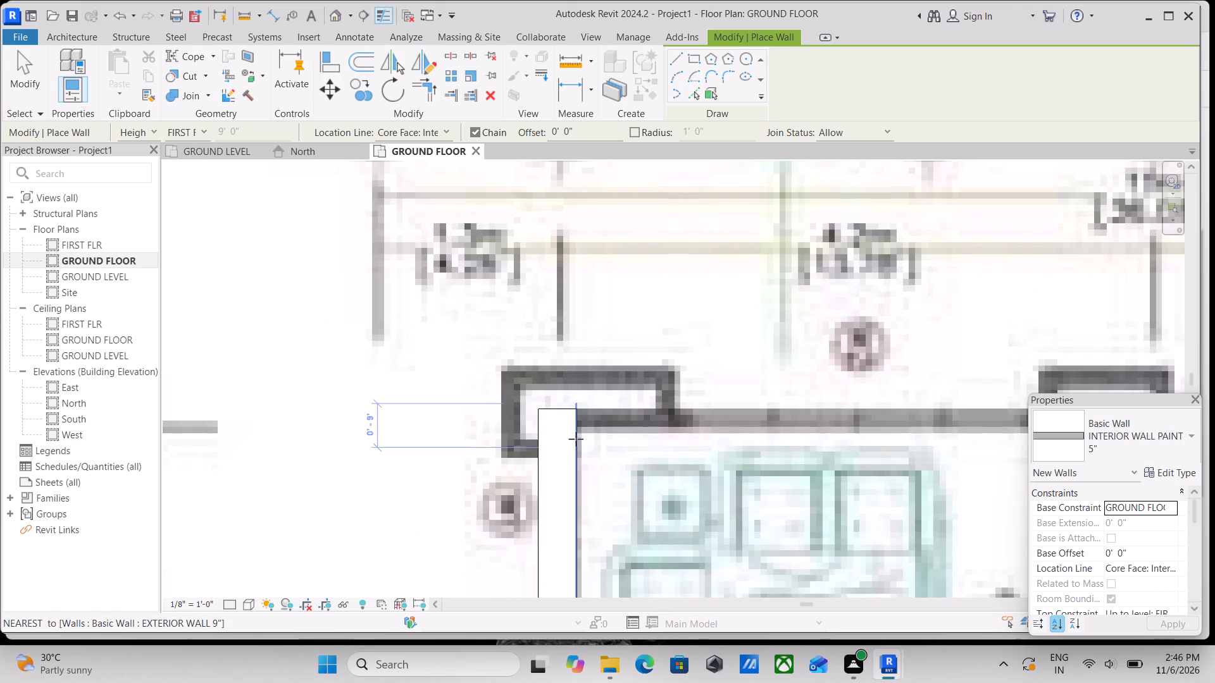
scroll(576, 439, "up", 4)
left_click(577, 366)
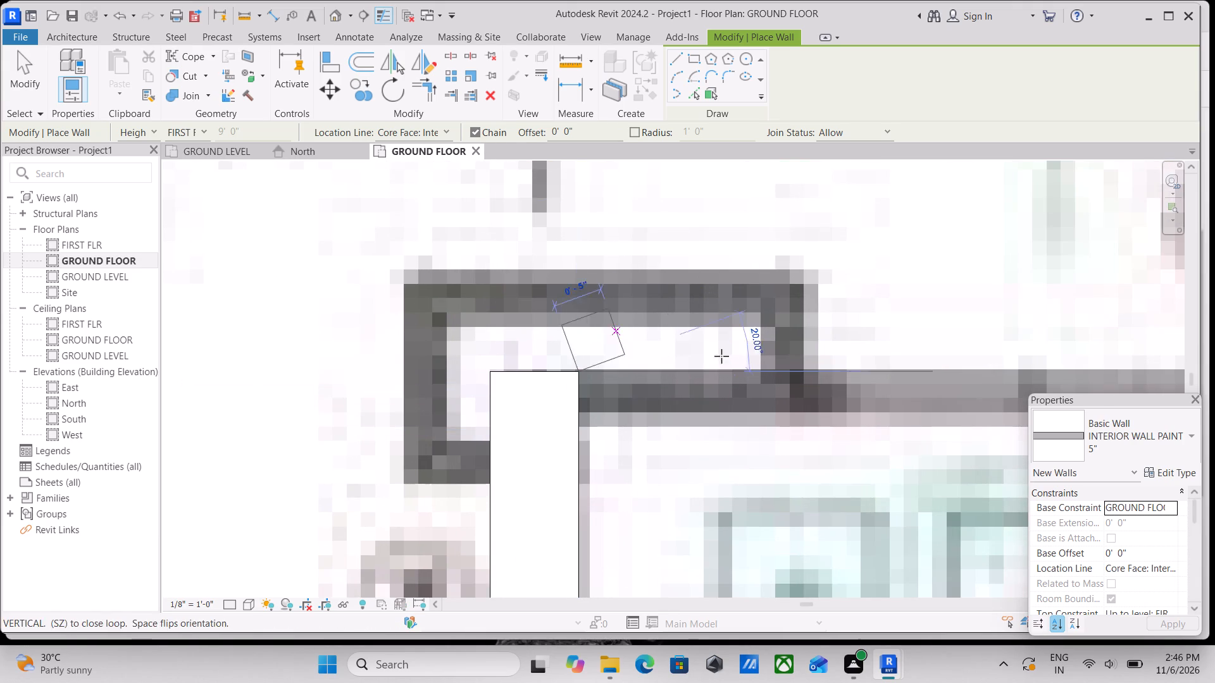
key("space")
middle_click_drag(845, 354, 657, 346)
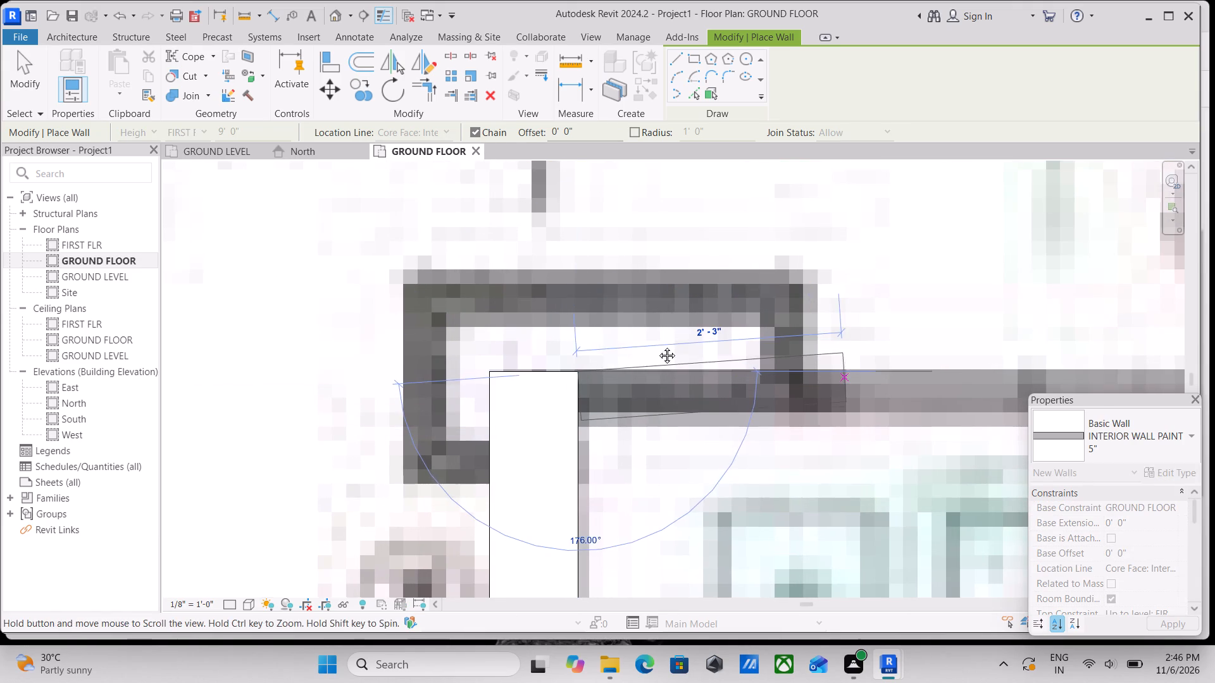
middle_click_drag(657, 346, 588, 349)
scroll(846, 357, "down", 2)
middle_click_drag(888, 362, 670, 359)
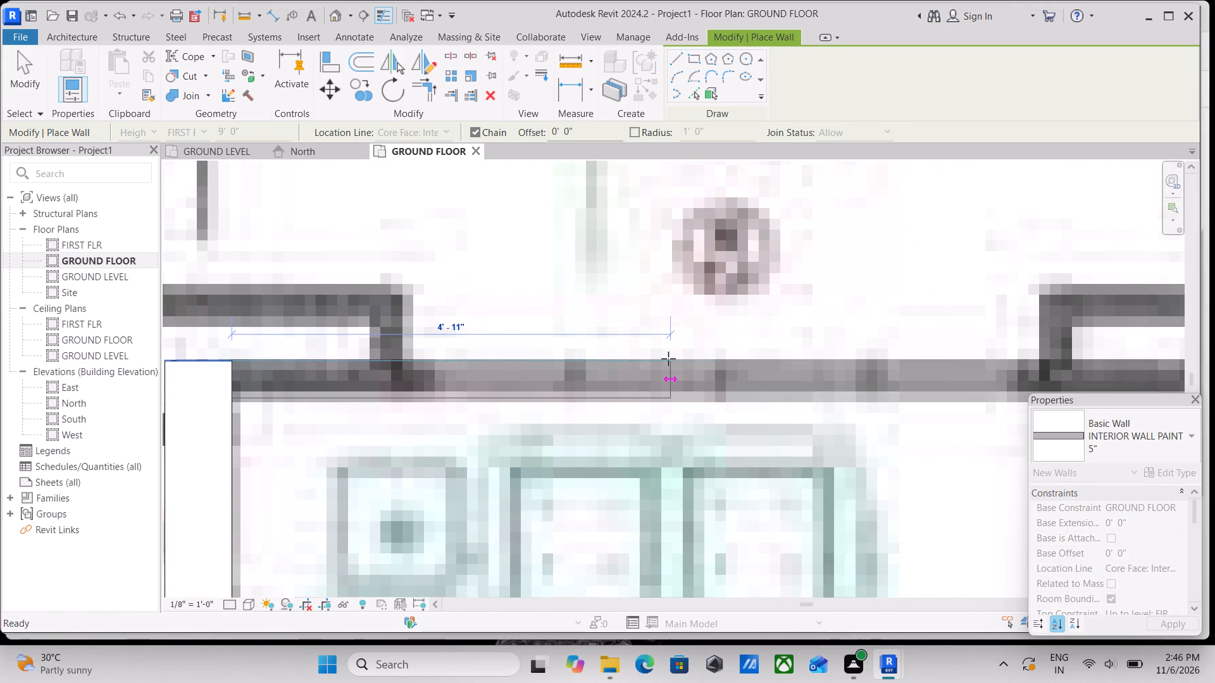
middle_click_drag(850, 357, 349, 340)
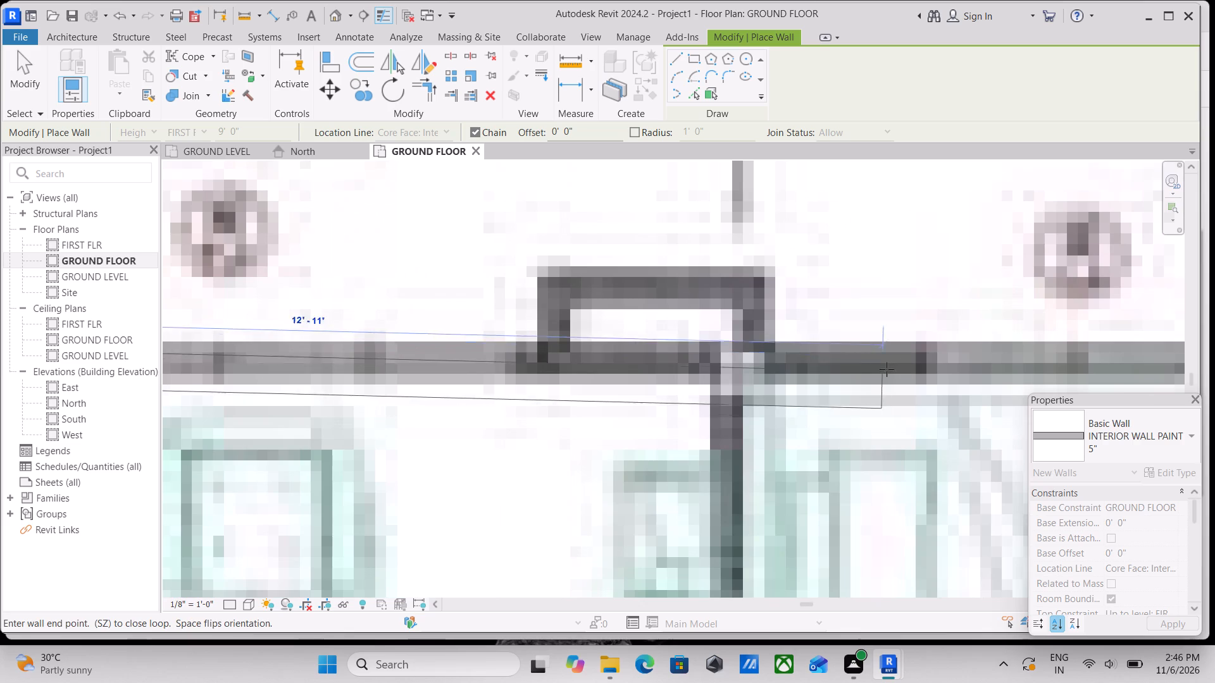
scroll(925, 349, "down", 1)
middle_click_drag(925, 349, 413, 369)
scroll(784, 386, "down", 3)
middle_click_drag(784, 386, 461, 385)
scroll(762, 372, "up", 3)
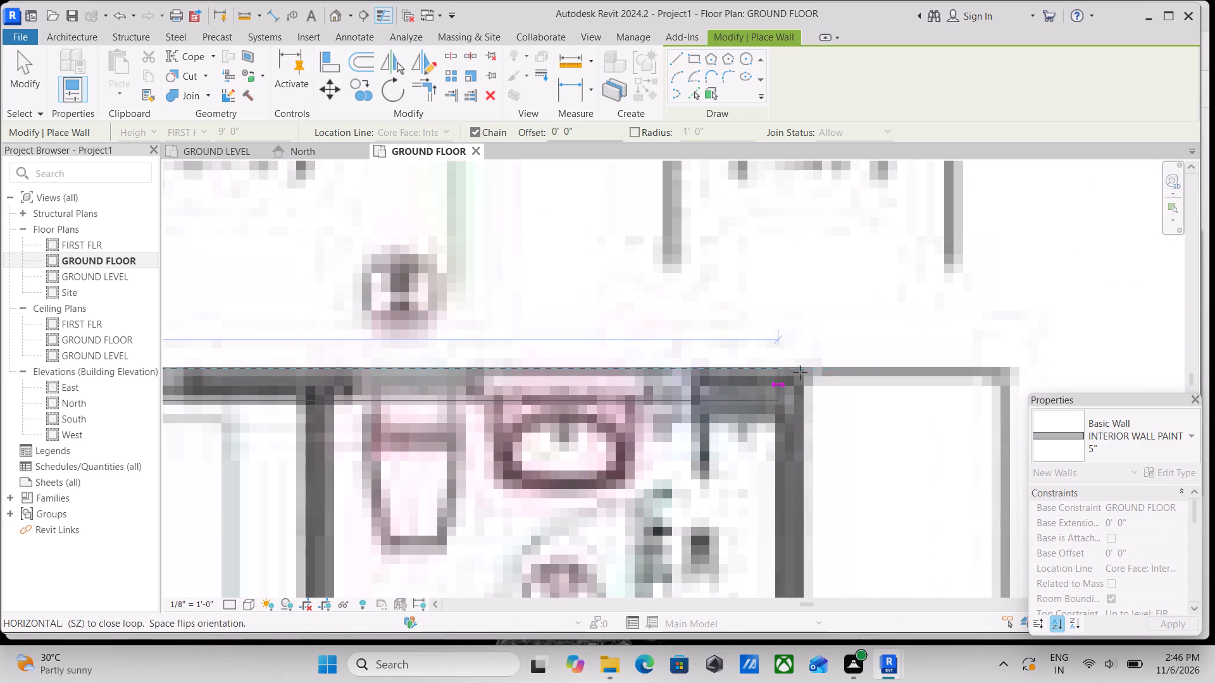
scroll(800, 372, "up", 1)
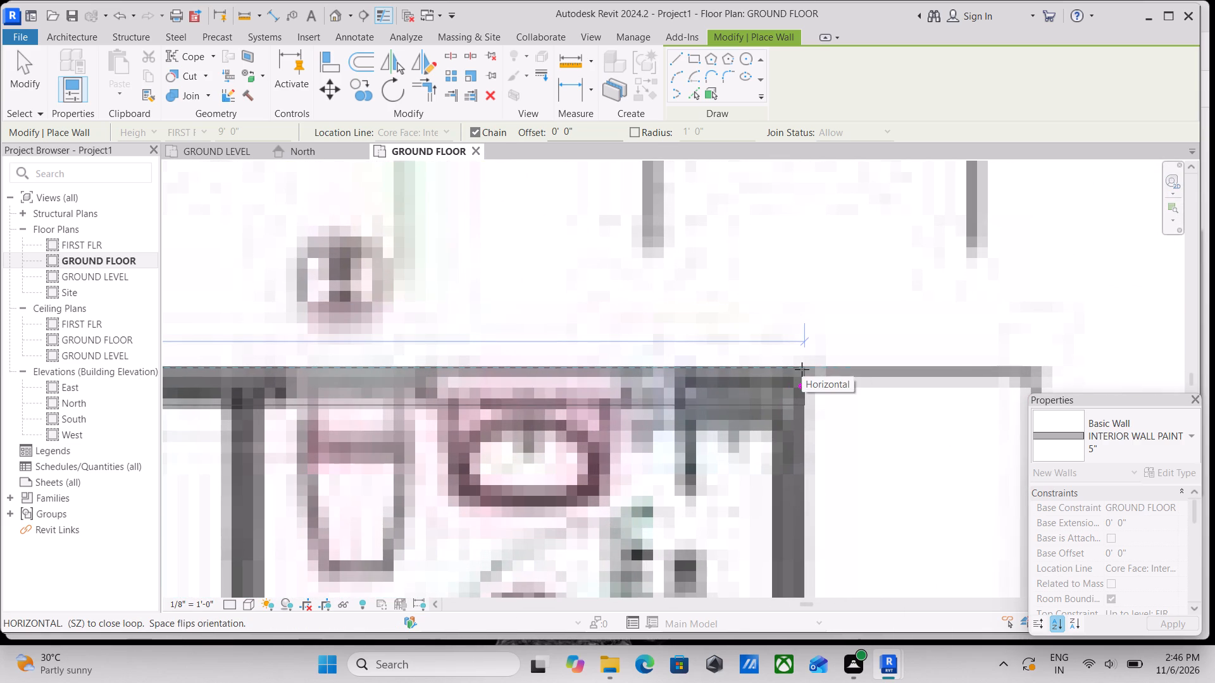
left_click(802, 369)
Continue the chain about 4'-0" along the small WC's outer side, and about 6'-4 1/2" back along its service area side.
scroll(796, 438, "down", 6)
middle_click_drag(796, 438, 796, 321)
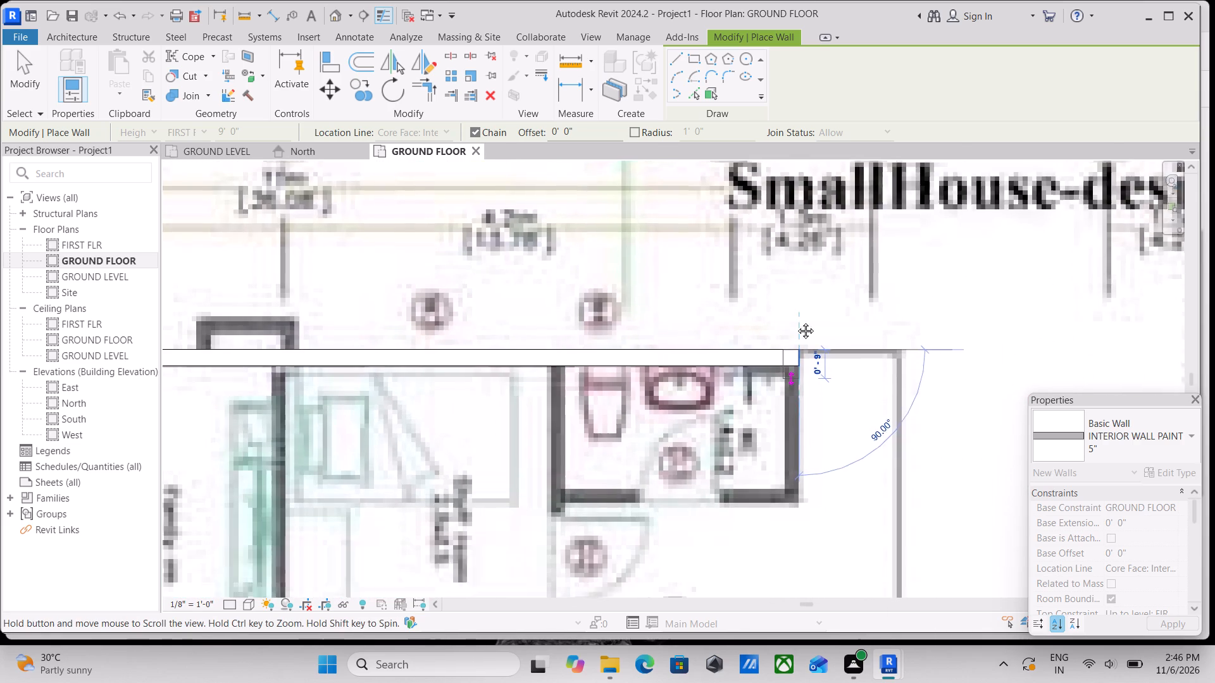
middle_click_drag(796, 321, 796, 309)
scroll(798, 422, "up", 5)
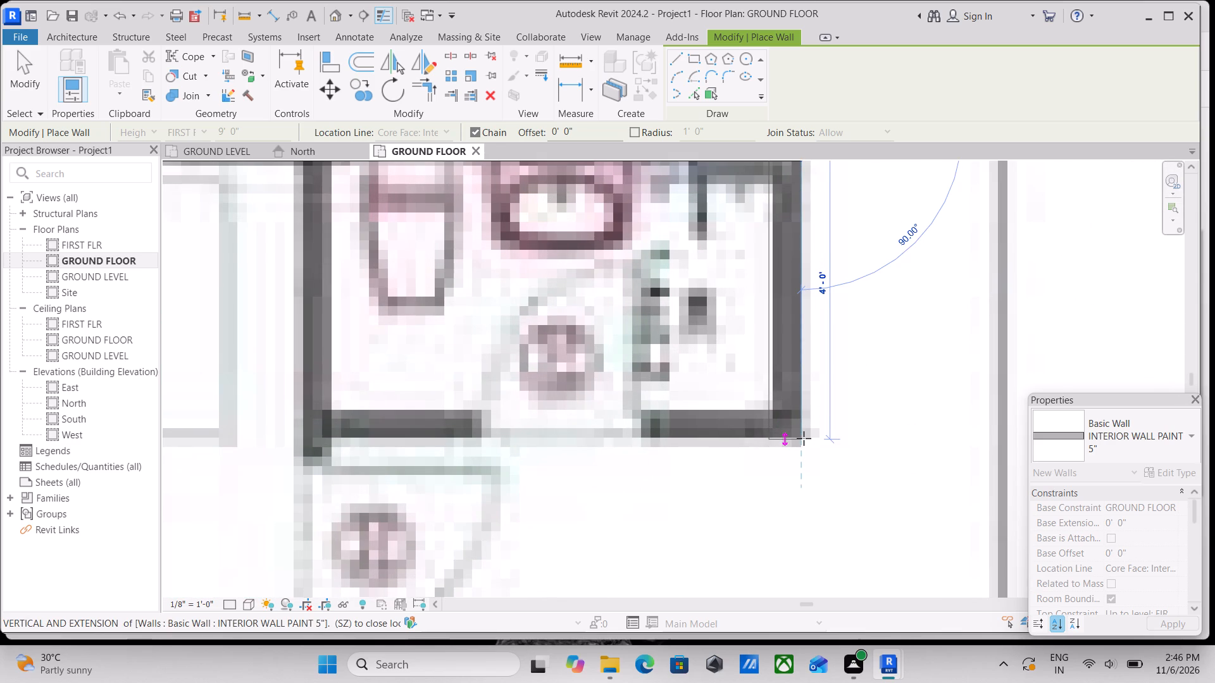
left_click(804, 438)
middle_click_drag(586, 427, 784, 416)
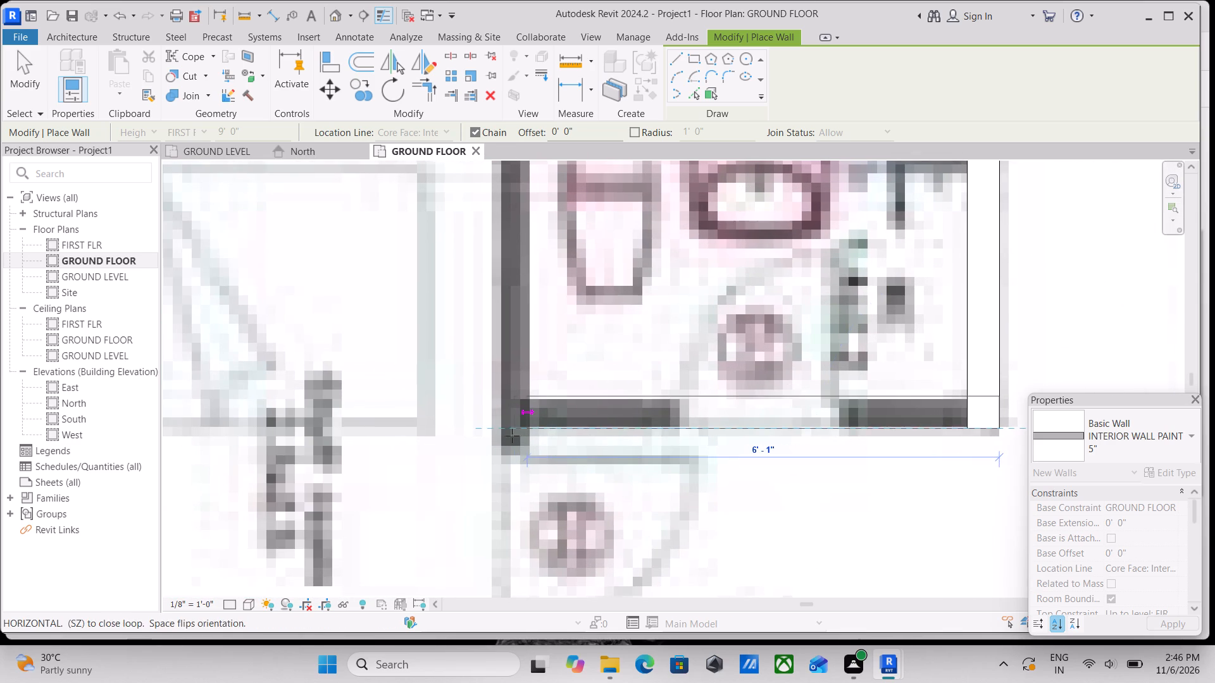
left_click(489, 434)
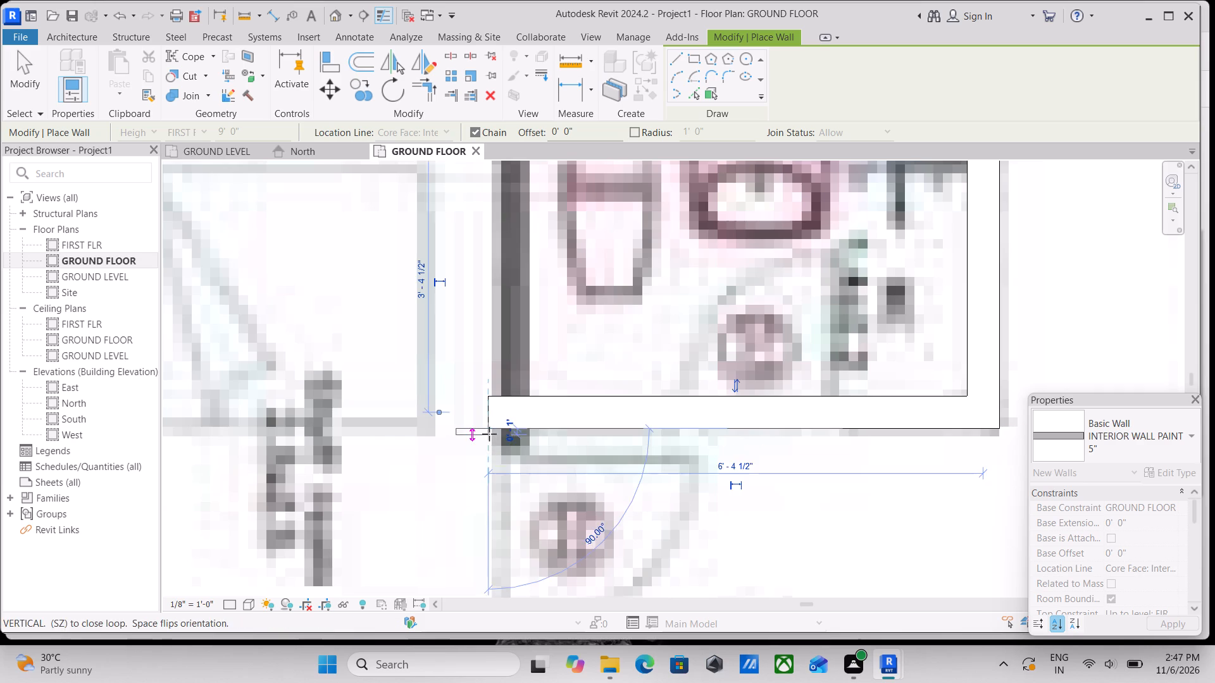
Close the small WC with a wall about 3'-7" long up to the grid line E wall, and end the wall command.
middle_click_drag(503, 407, 518, 501)
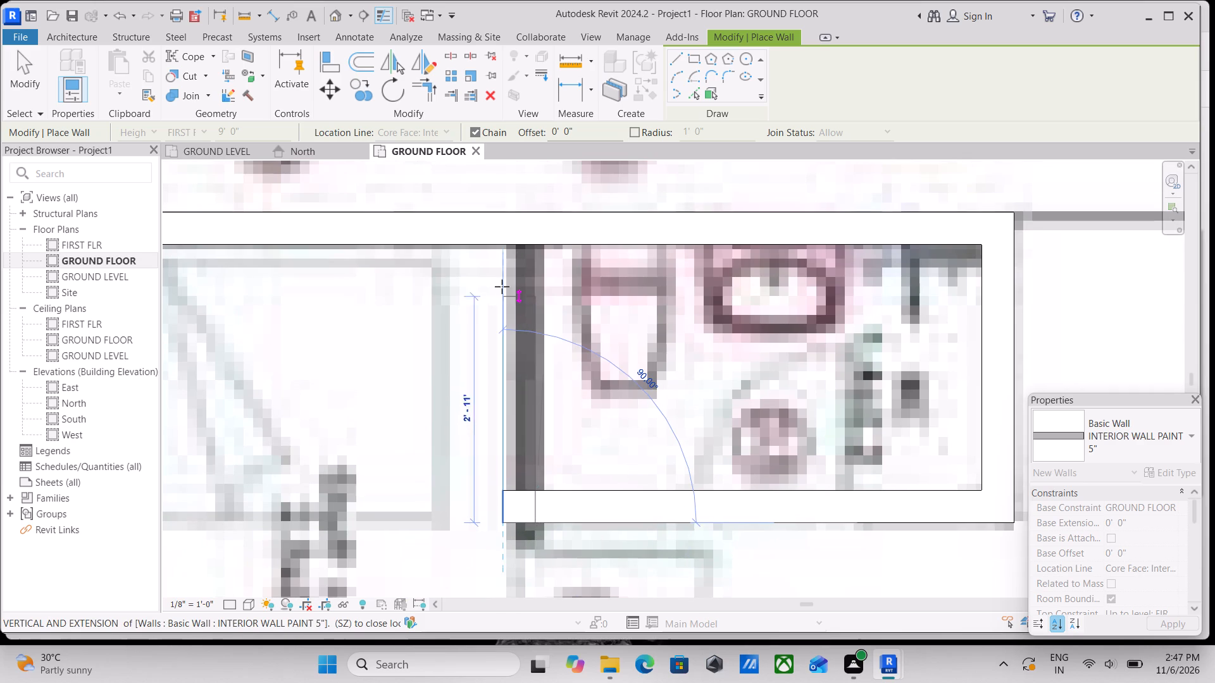
scroll(506, 273, "up", 3)
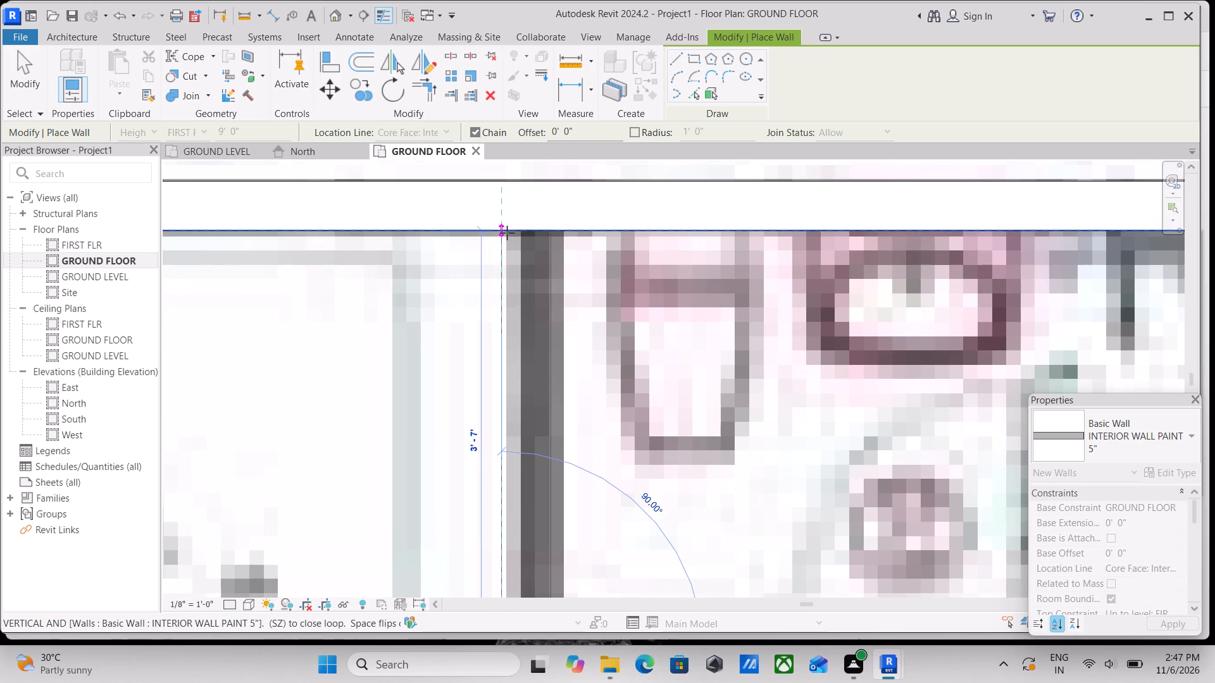
left_click(507, 229)
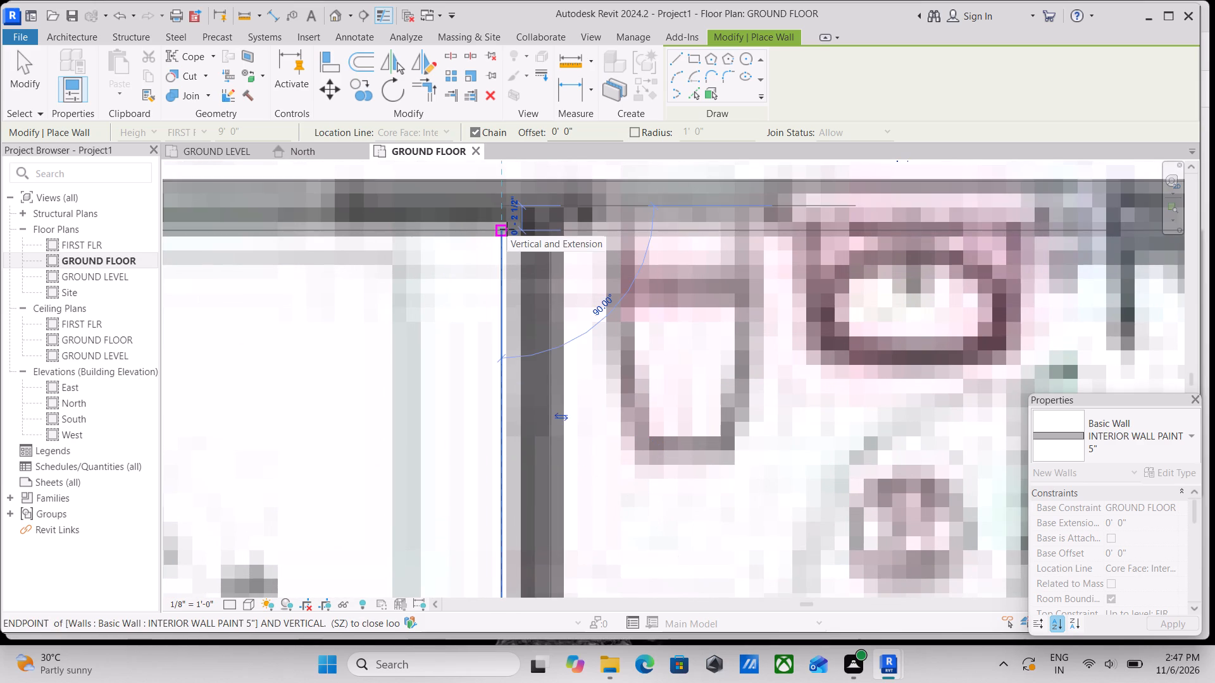
key("Escape")
scroll(584, 302, "down", 5)
middle_click_drag(597, 329, 600, 292)
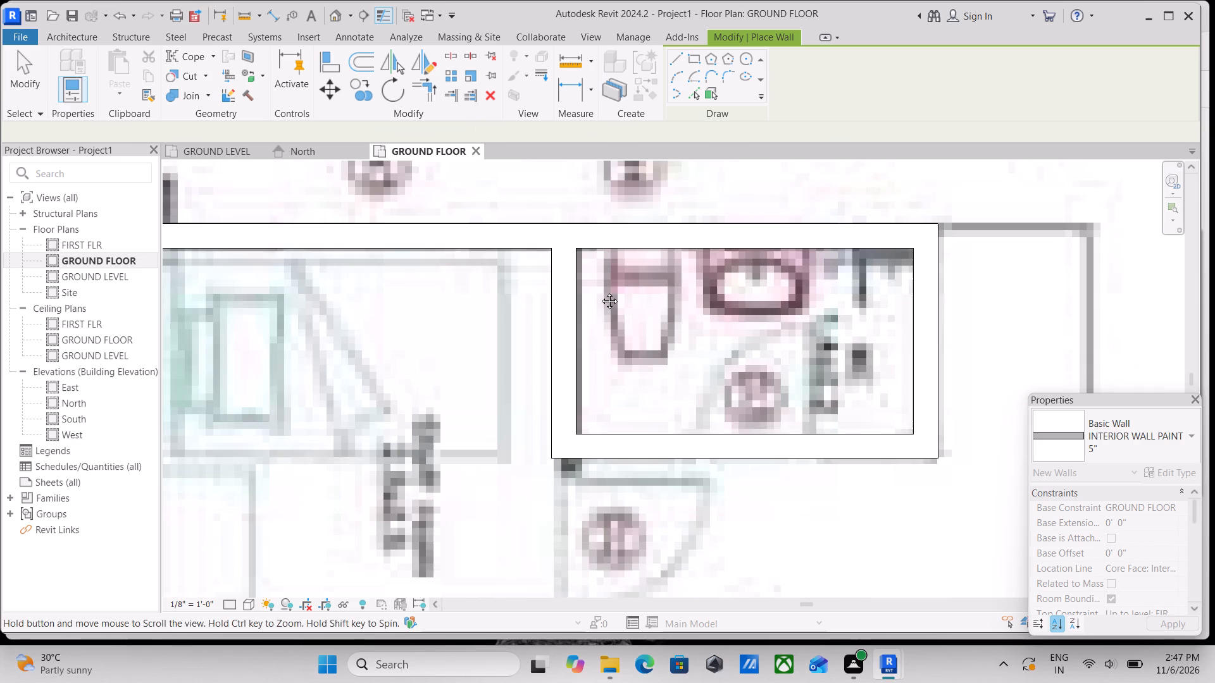
middle_click_drag(600, 292, 601, 281)
key("Escape")
scroll(603, 345, "up", 2)
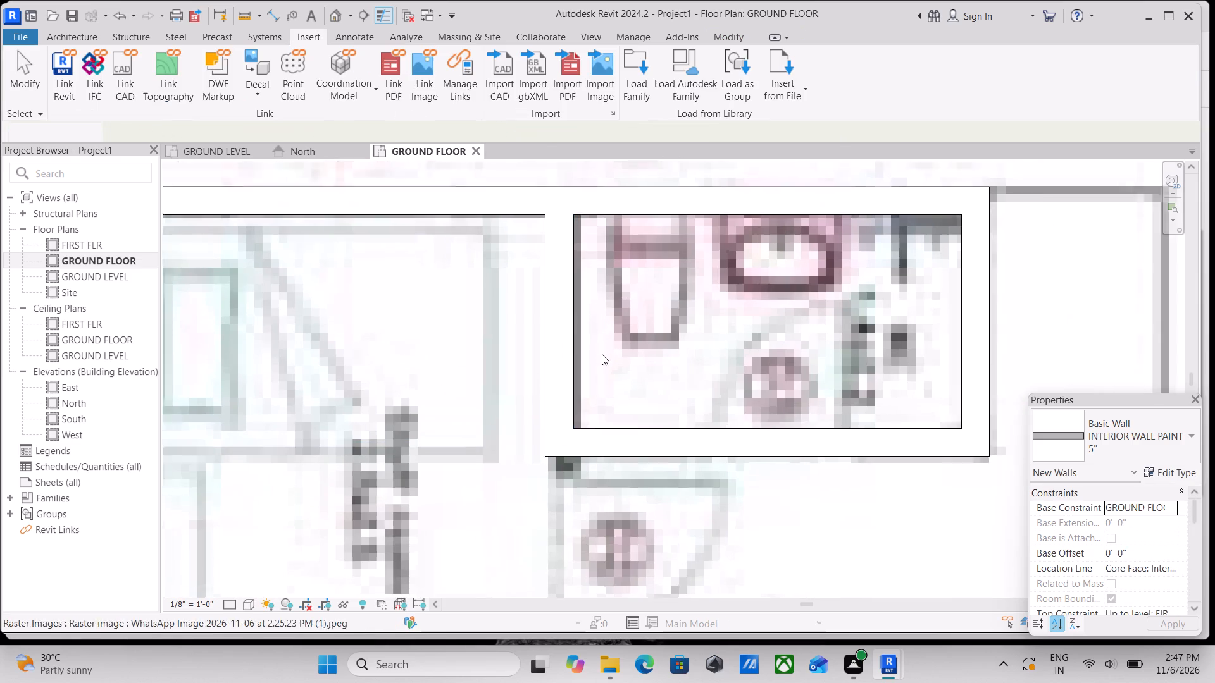
key("Escape")
Nudge the wall between the staff room and small WC slightly toward the WC to match the plan image.
scroll(602, 354, "up", 1)
left_click(561, 370)
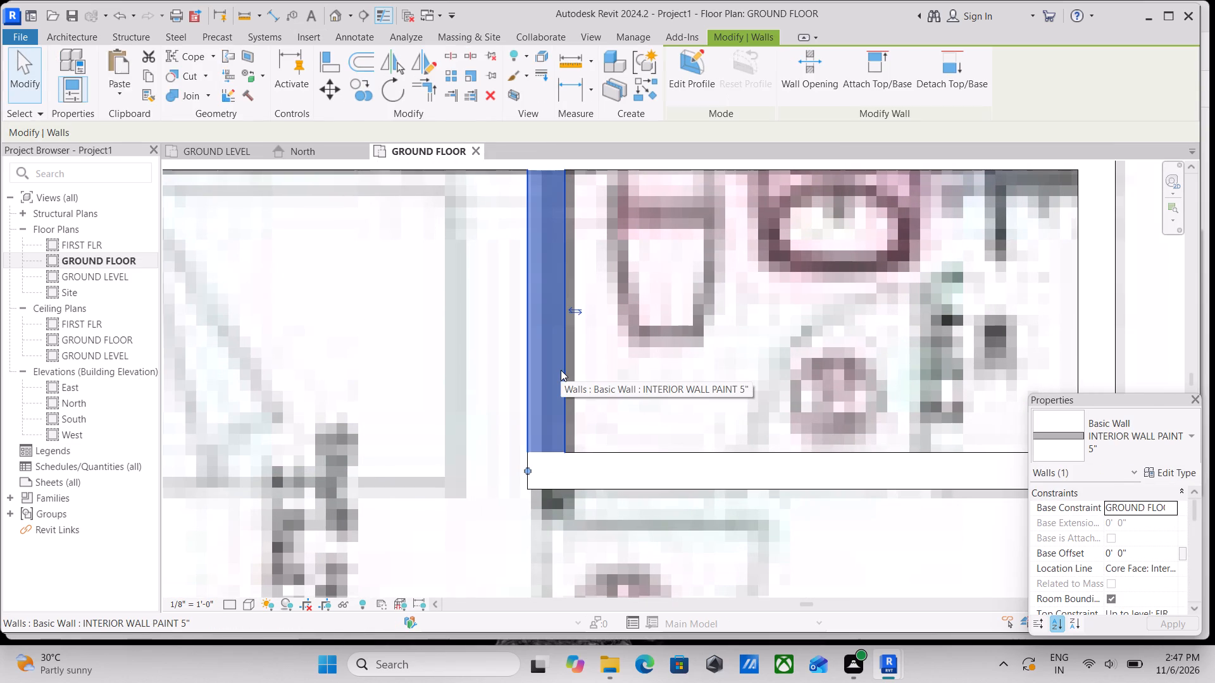
key("Right")
key("Right")
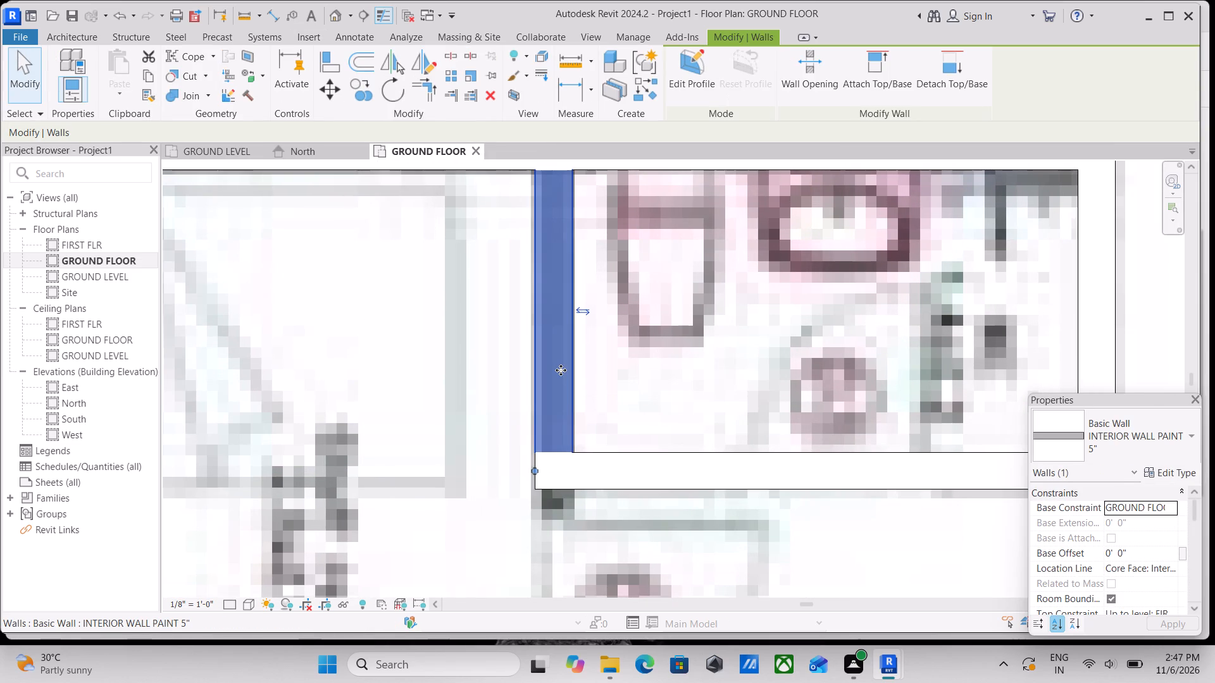
scroll(561, 370, "down", 2)
key("Escape")
key("Escape")
Draw the 5" interior wall separating the family room from the staff room and larger WC, from grid line E to the WC's far corner.
scroll(612, 414, "down", 3)
middle_click_drag(612, 414, 685, 378)
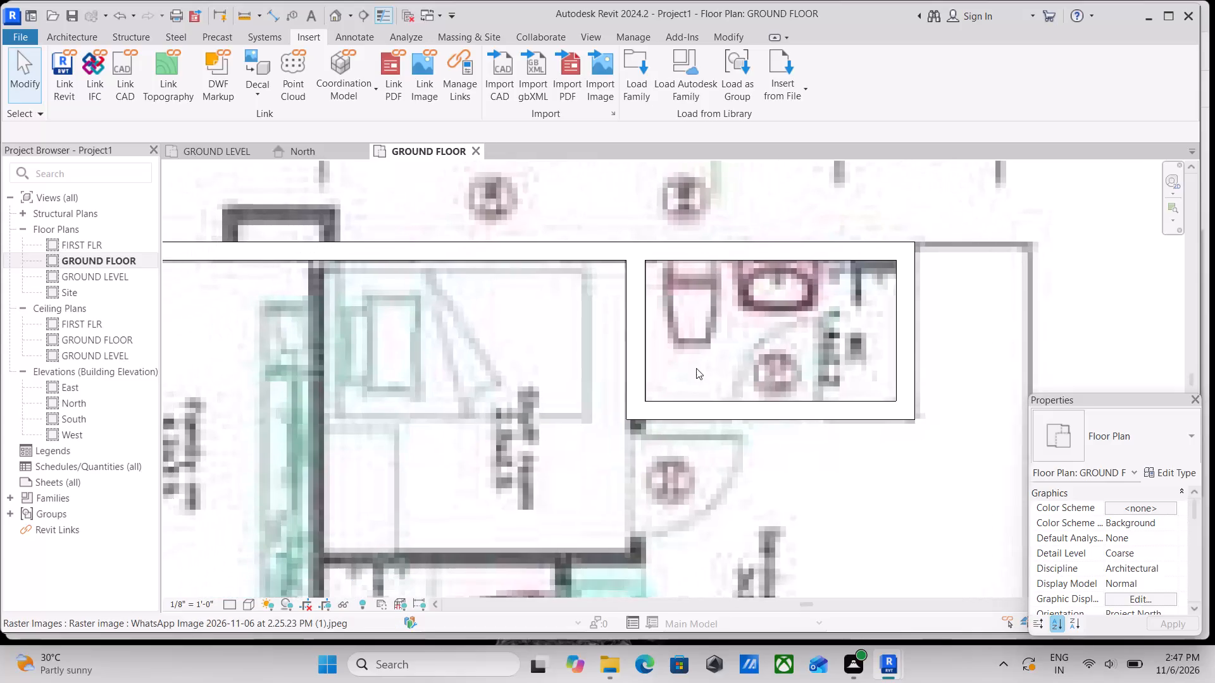
scroll(699, 366, "down", 3)
scroll(692, 363, "up", 1)
scroll(669, 374, "down", 1)
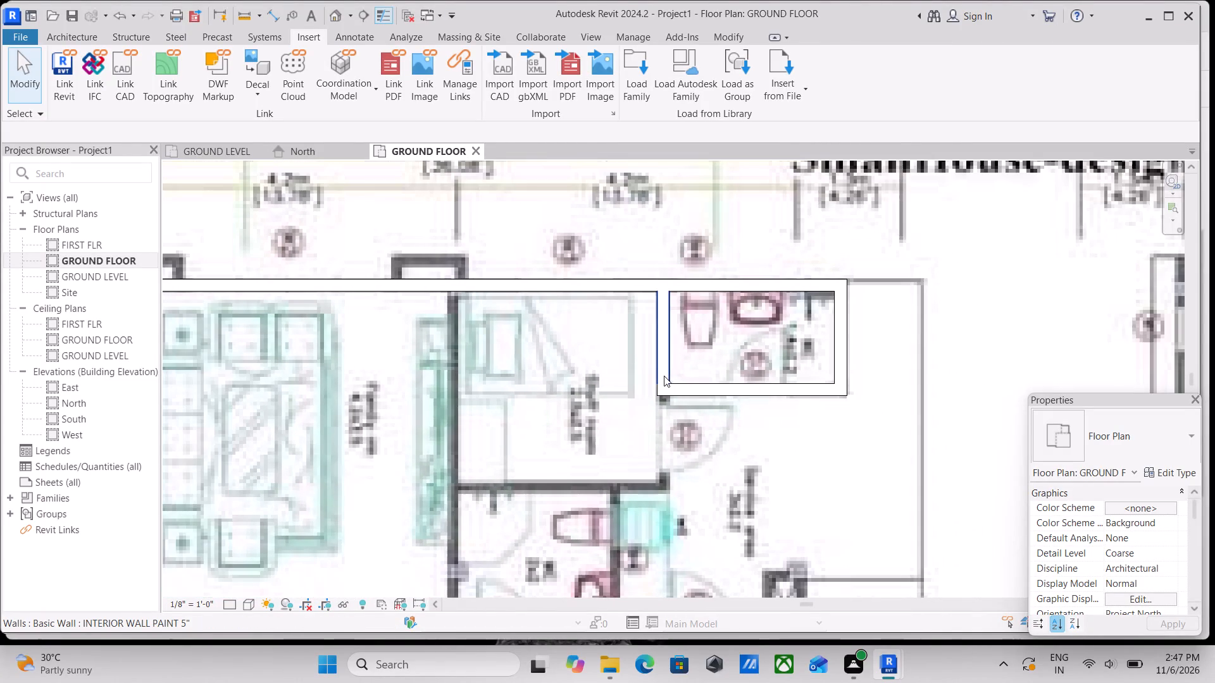
type("WA")
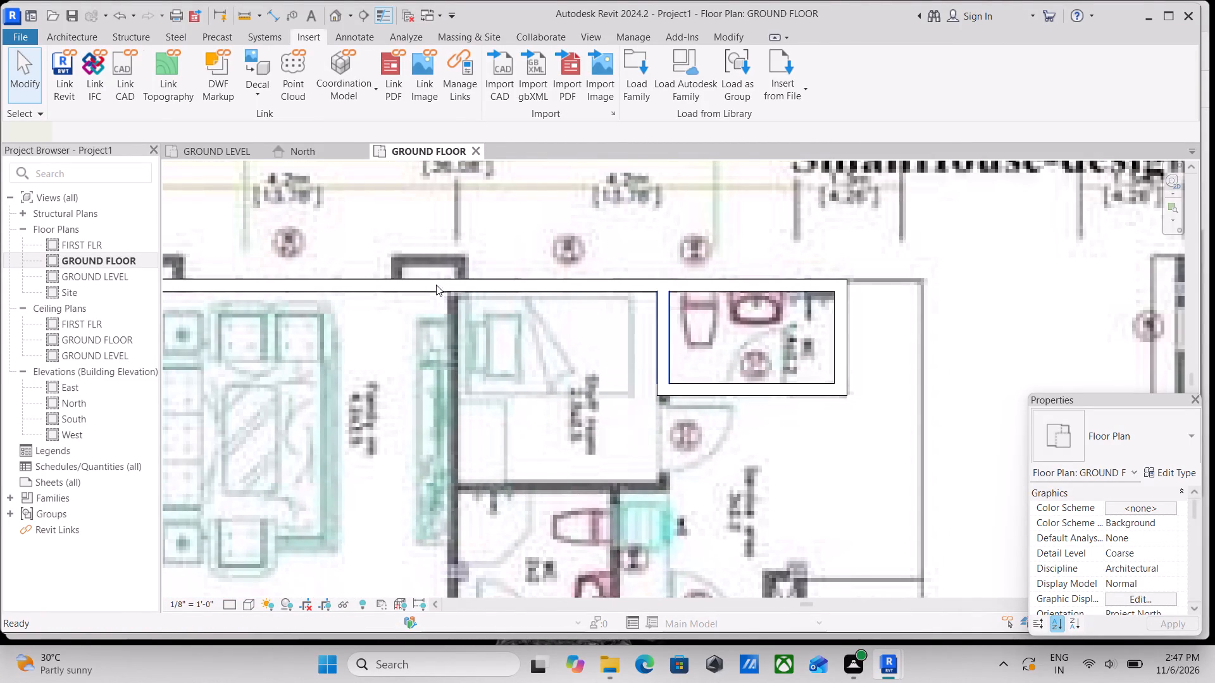
scroll(435, 293, "up", 1)
scroll(545, 324, "down", 4)
middle_click_drag(518, 369, 635, 304)
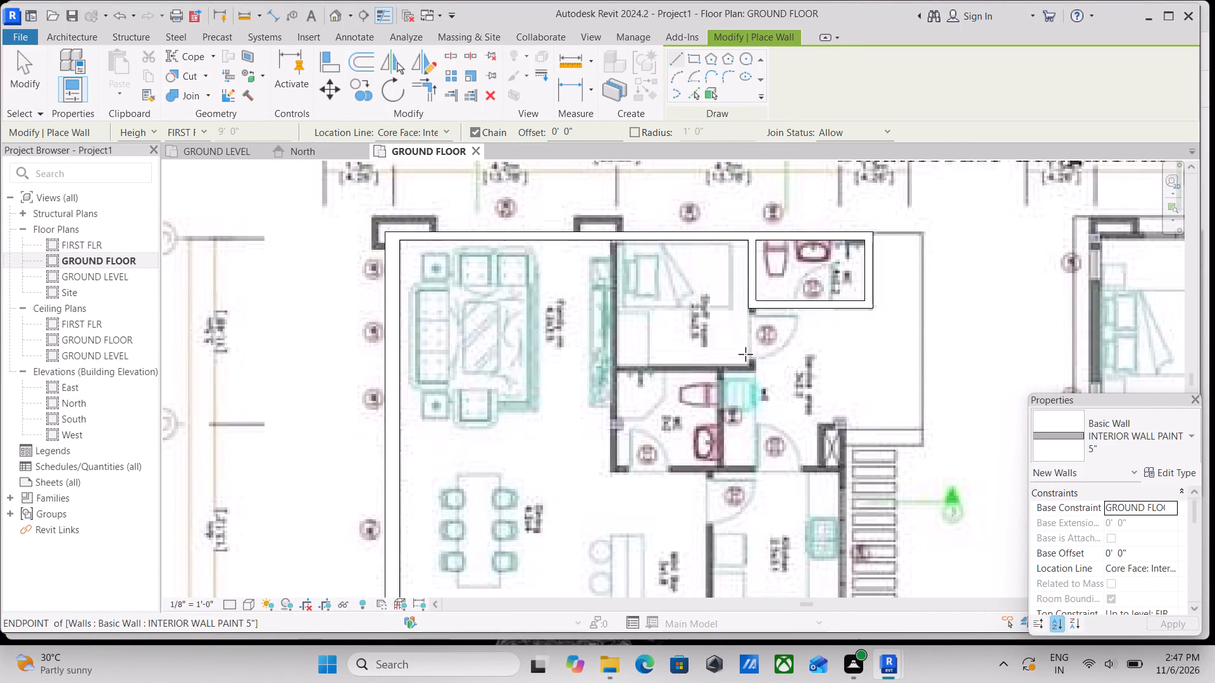
scroll(745, 354, "up", 3)
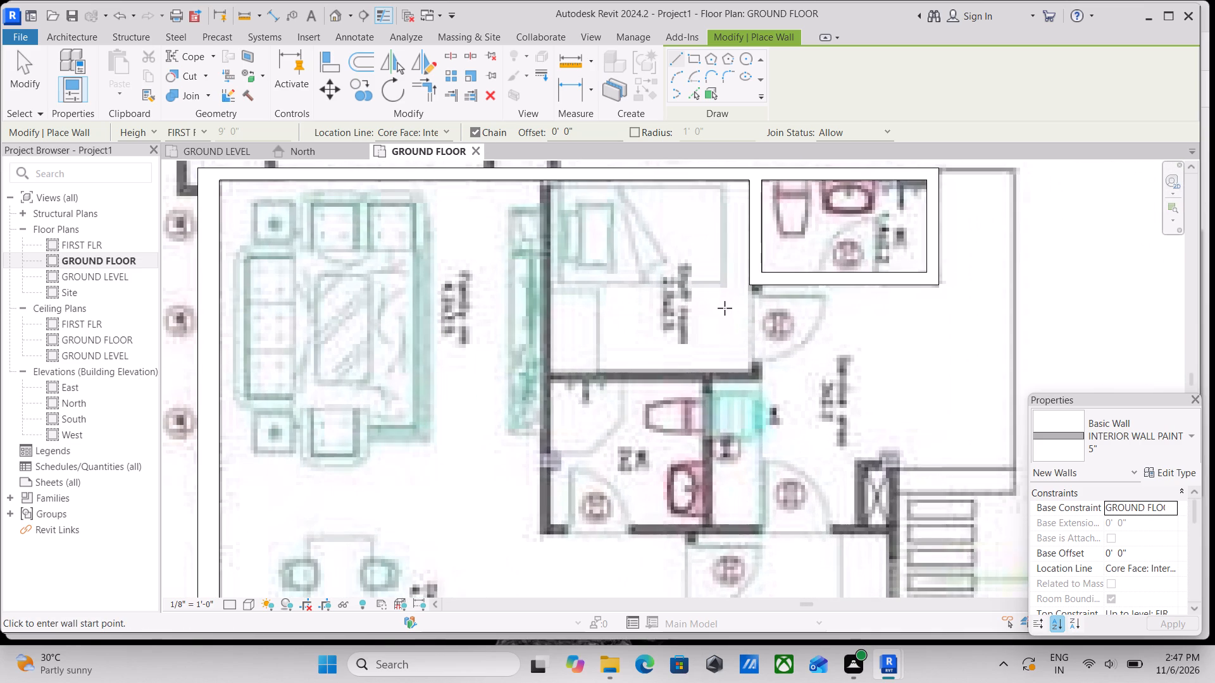
scroll(751, 283, "up", 1)
scroll(579, 287, "down", 1)
middle_click_drag(579, 287, 737, 361)
scroll(675, 238, "up", 2)
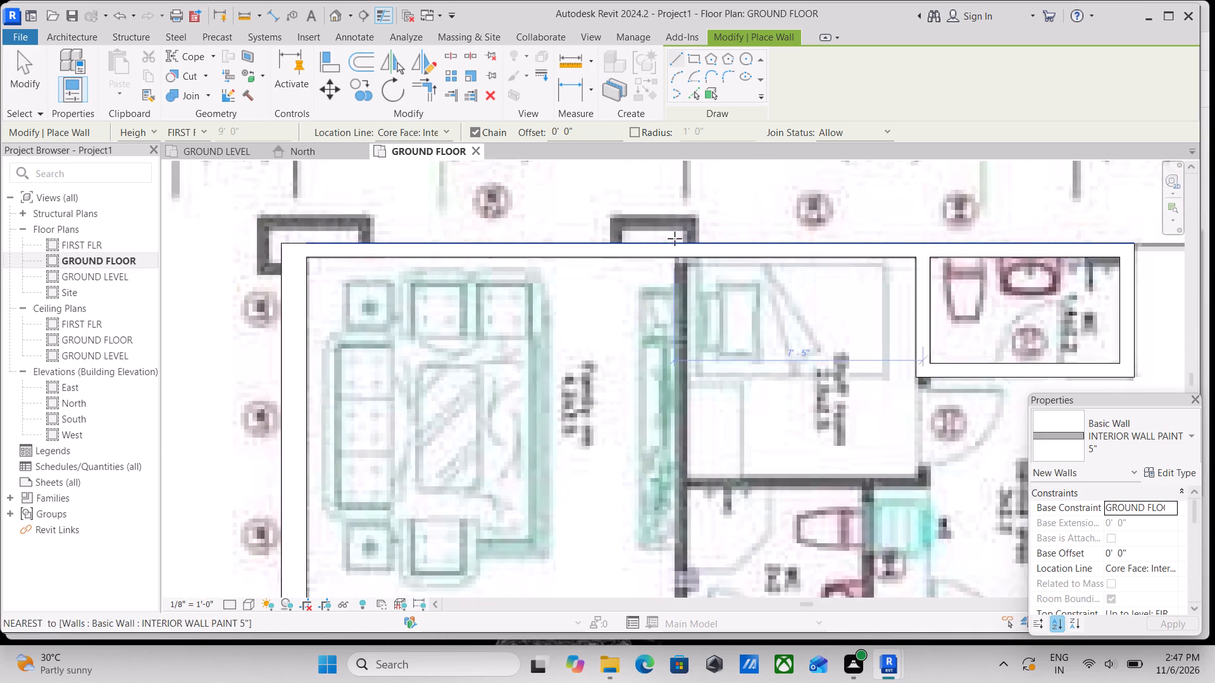
scroll(675, 238, "up", 7)
left_click(675, 268)
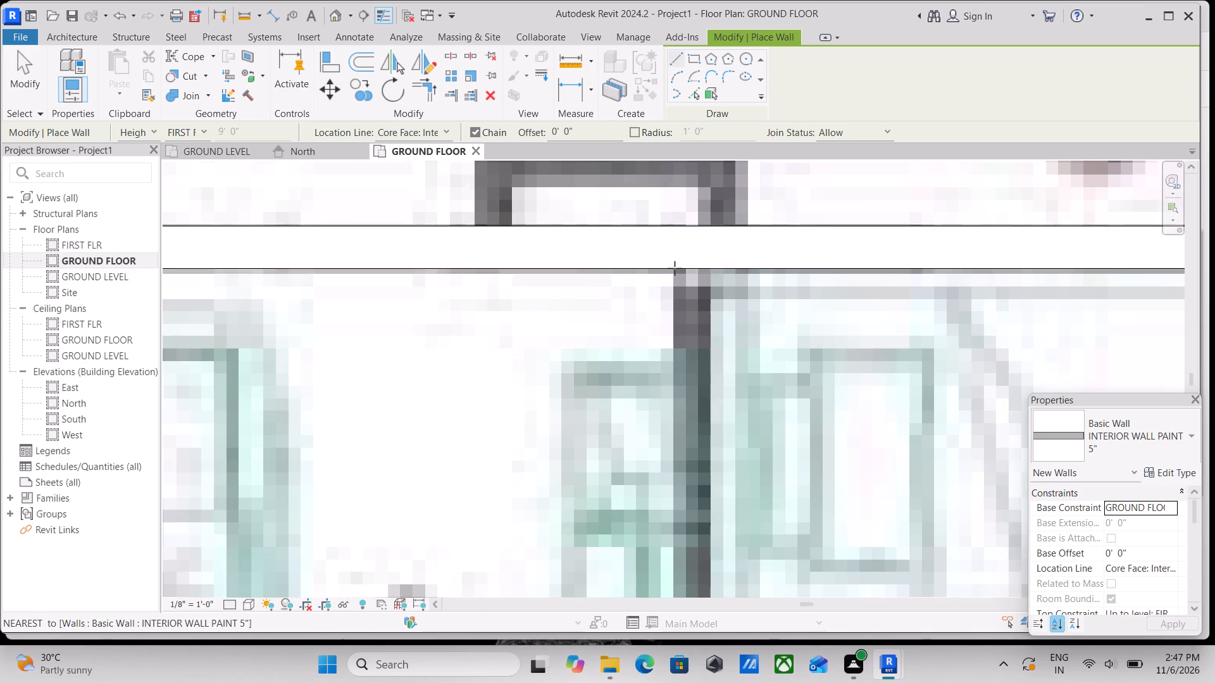
middle_click_drag(685, 391, 661, 261)
scroll(659, 375, "down", 3)
middle_click_drag(659, 375, 648, 285)
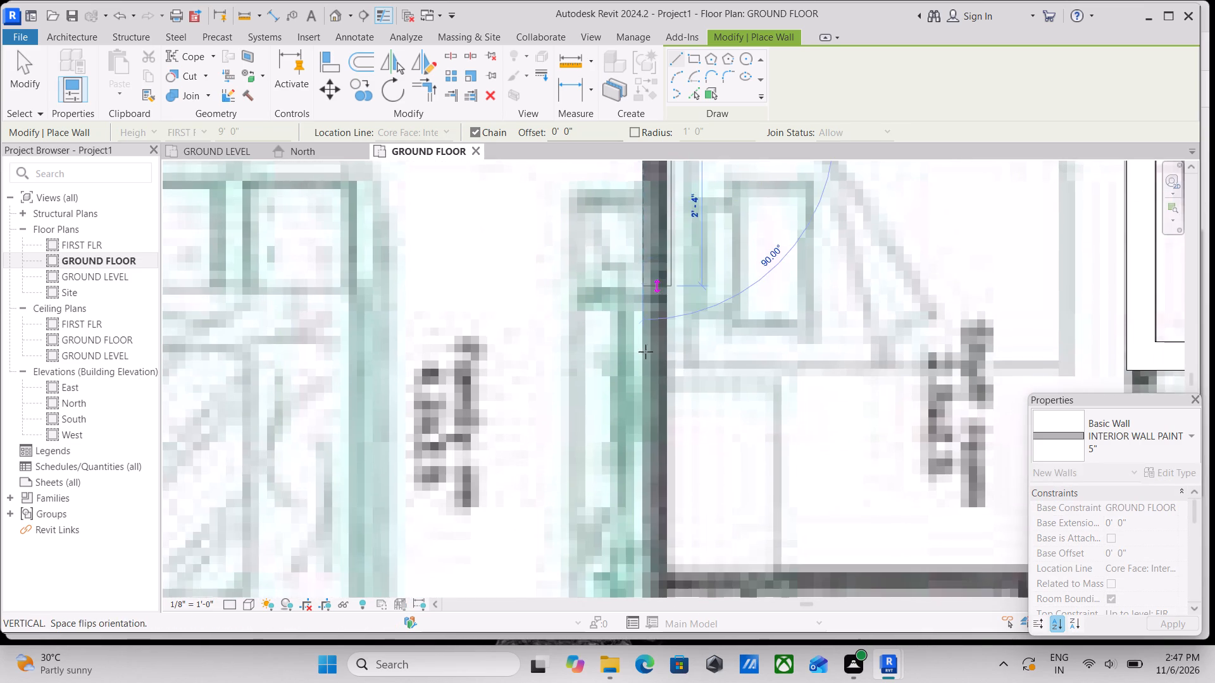
scroll(642, 422, "down", 4)
middle_click_drag(642, 422, 623, 301)
scroll(613, 410, "down", 4)
middle_click_drag(613, 410, 620, 329)
scroll(620, 329, "up", 1)
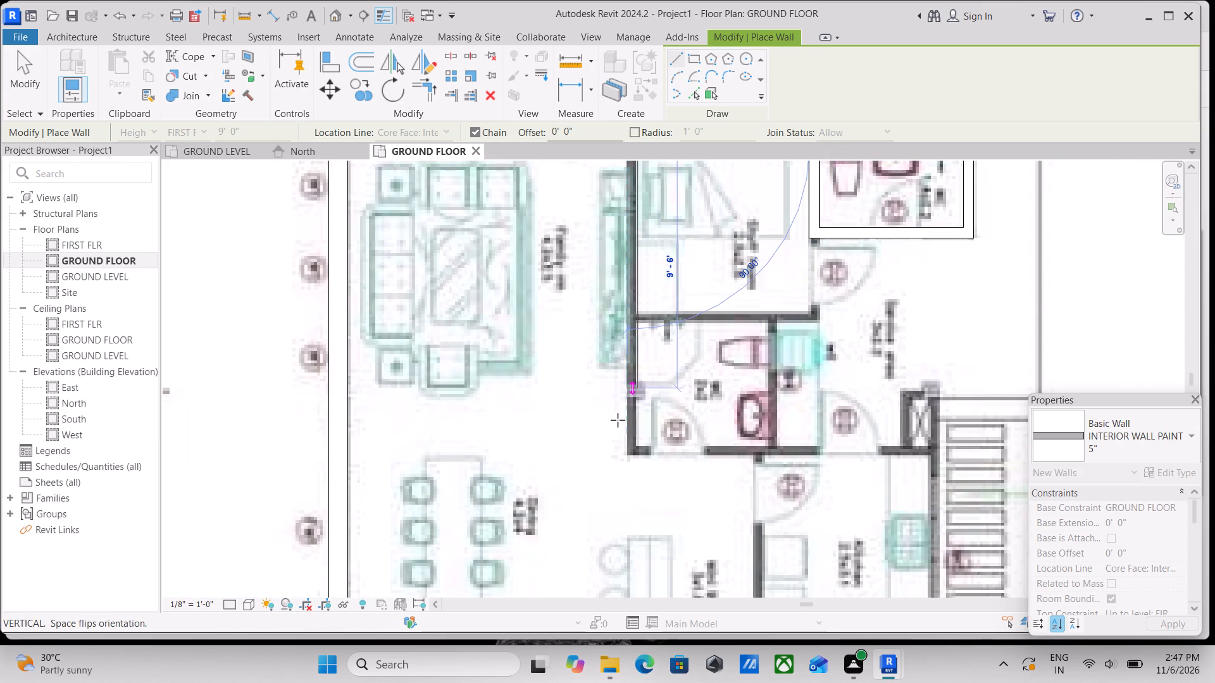
scroll(624, 452, "up", 7)
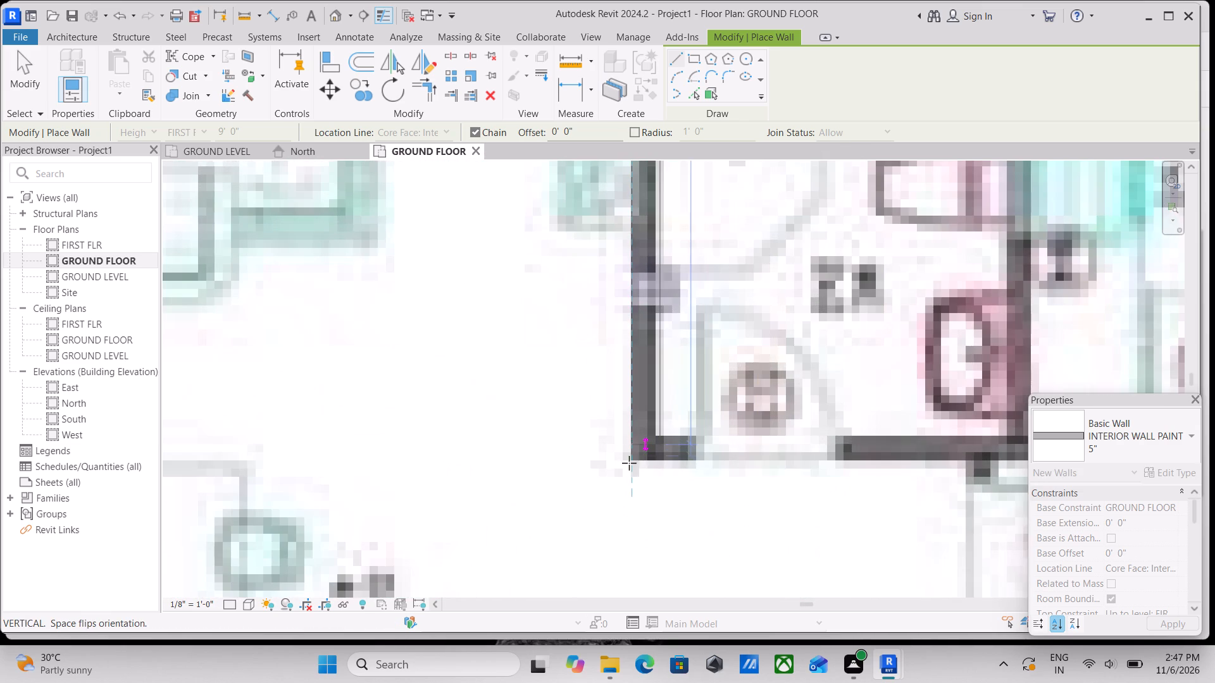
left_click(631, 462)
Continue the wall about 7'-5 1/2" along the larger WC's kitchen side to the service area door opening, and end the chain.
middle_click_drag(692, 451, 515, 450)
middle_click_drag(714, 457, 560, 458)
middle_click_drag(805, 468, 756, 468)
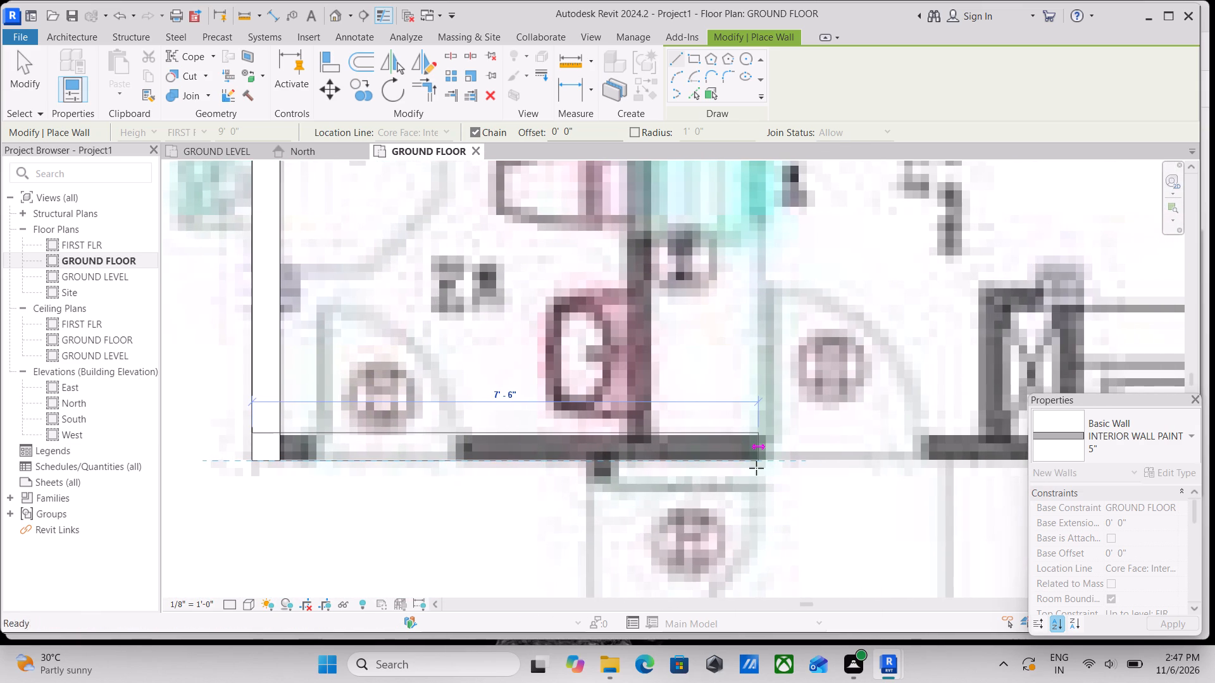
left_click(767, 466)
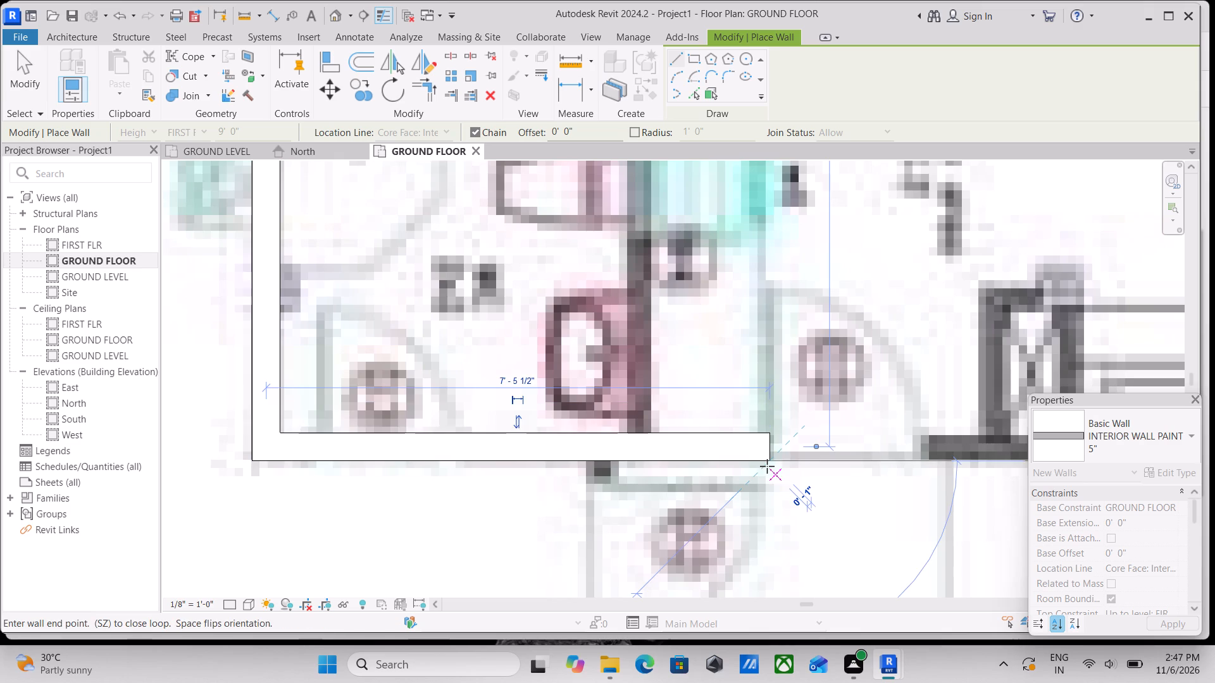
scroll(765, 466, "down", 5)
key("Escape")
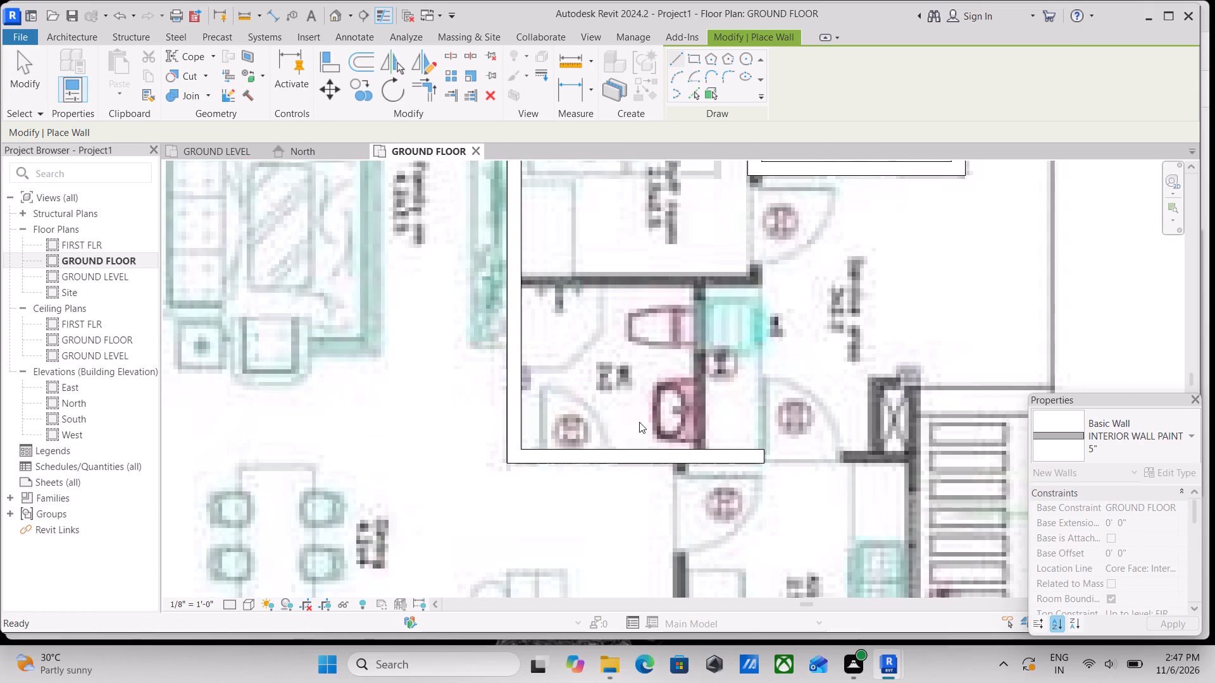
Draw the 5" interior wall closing the larger WC on its service area side, about 5'-5 1/2" long, up to the staff room wall line.
scroll(692, 436, "up", 5)
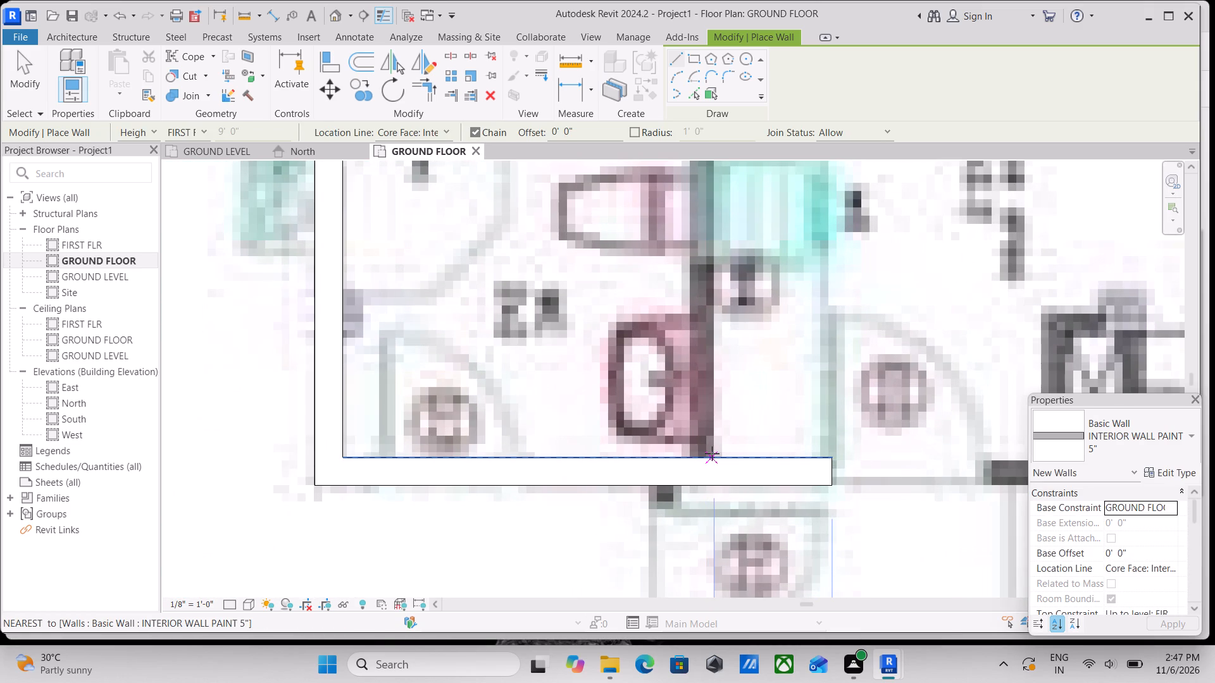
scroll(713, 458, "up", 7)
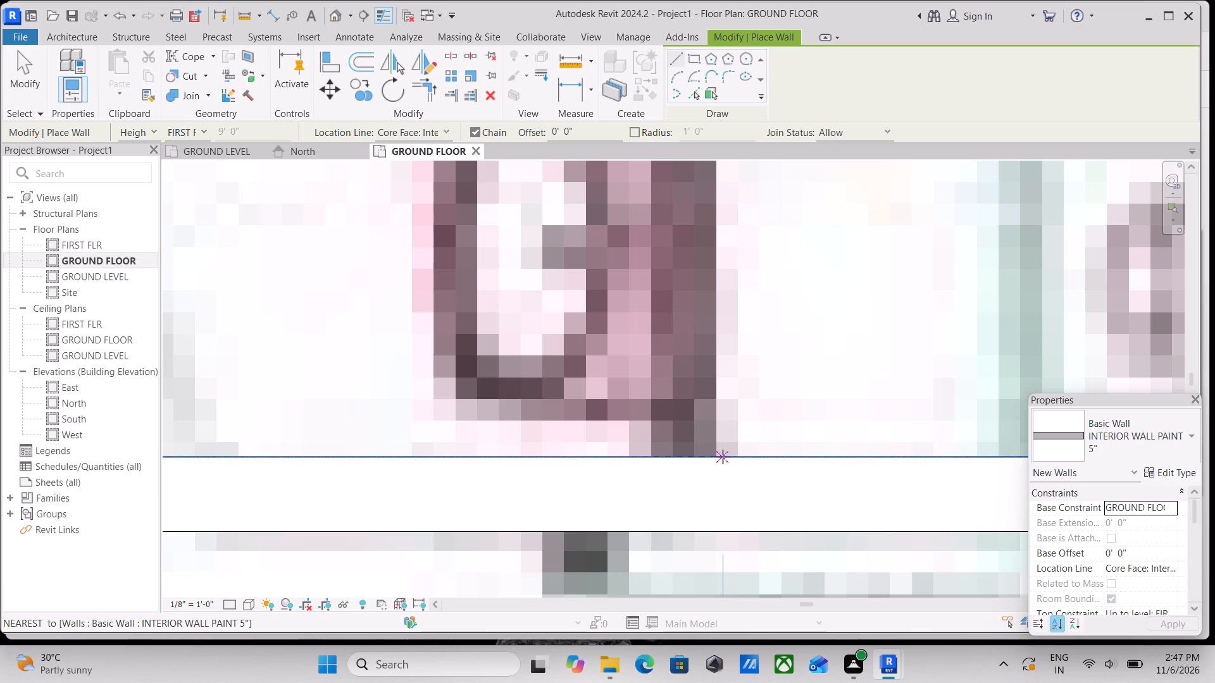
left_click(716, 456)
middle_click_drag(711, 325, 730, 476)
scroll(711, 325, "down", 1)
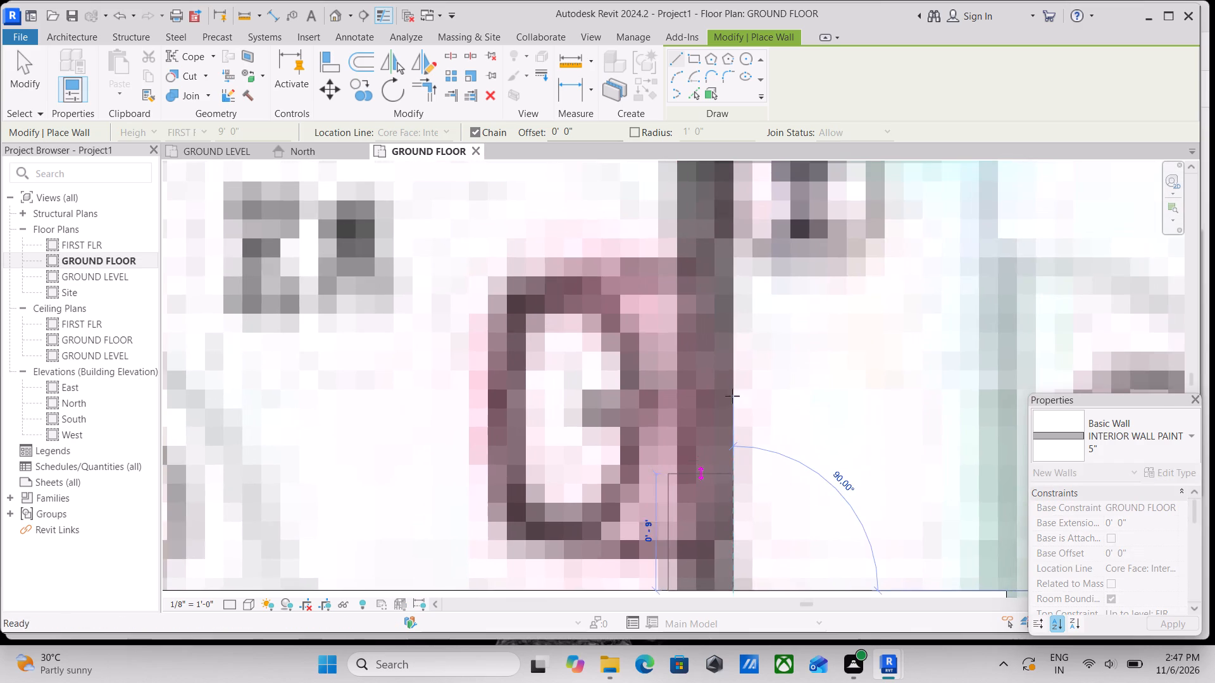
scroll(732, 331, "down", 2)
middle_click_drag(732, 331, 742, 495)
scroll(751, 372, "down", 6)
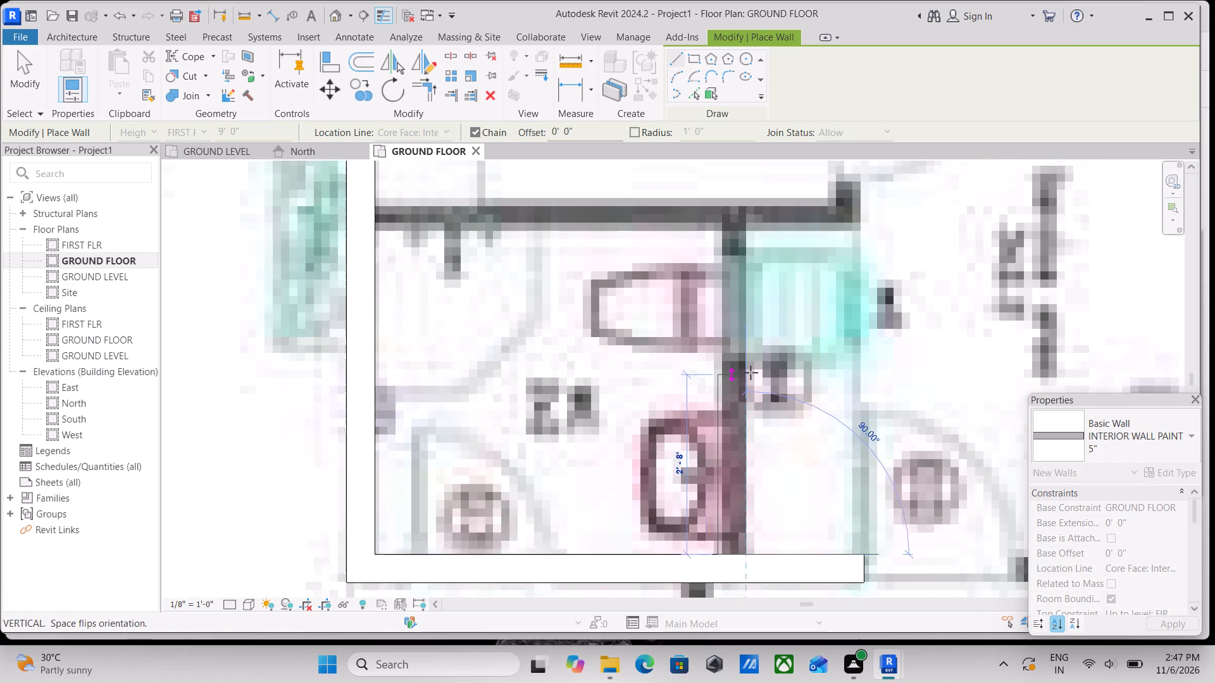
middle_click_drag(751, 372, 748, 489)
scroll(747, 364, "up", 6)
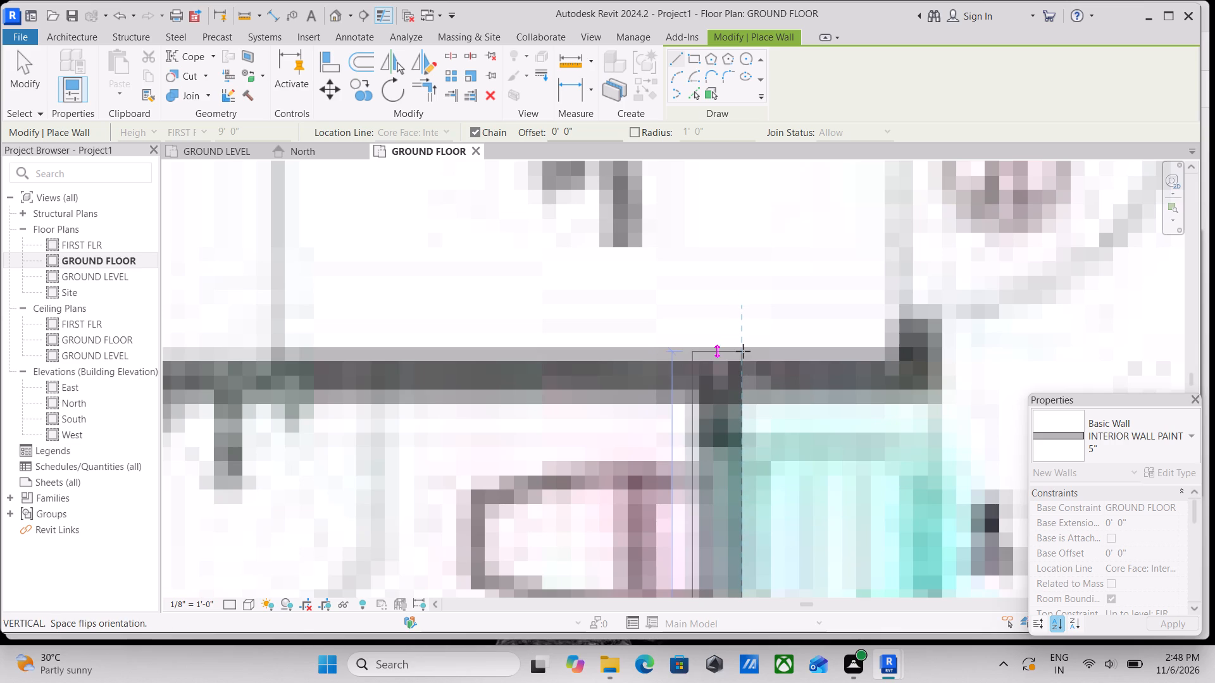
left_click(743, 351)
key("Escape")
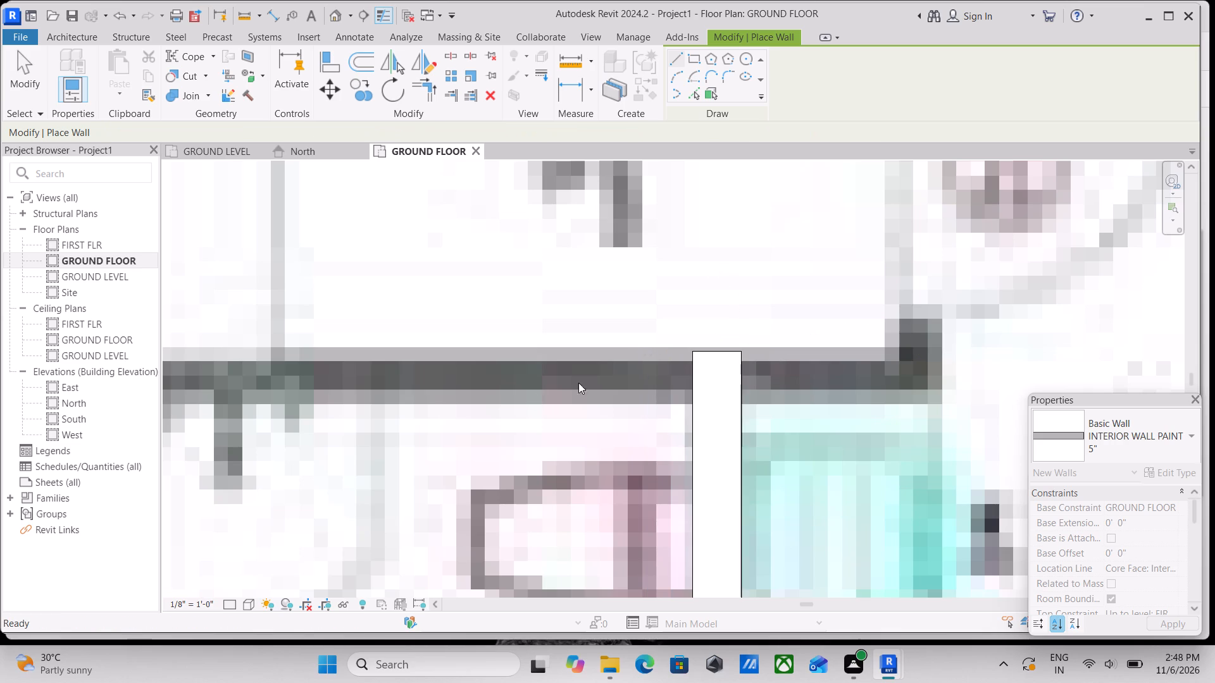
Shorten the larger WC's service-side wall so its end sits within the thickness of the staff room wall in the plan image.
scroll(502, 383, "down", 8)
middle_click_drag(465, 385, 592, 429)
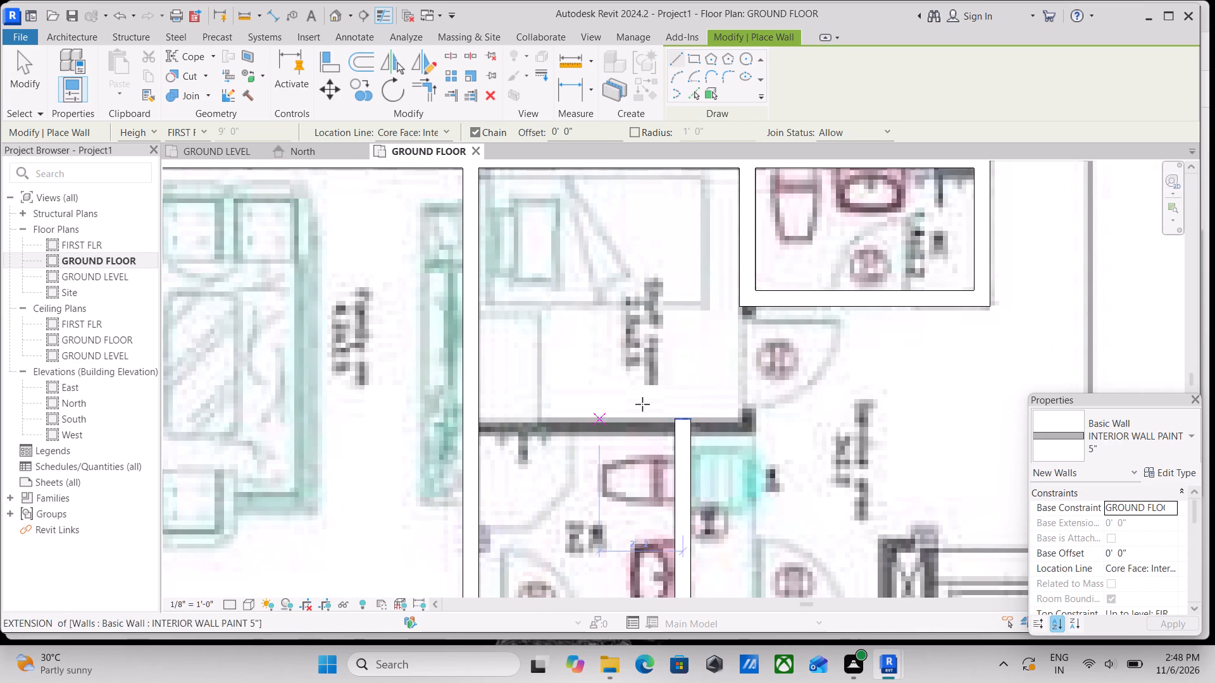
key("Escape")
key("Escape")
scroll(692, 452, "up", 1)
key("Escape")
left_click(682, 422)
scroll(682, 424, "up", 2)
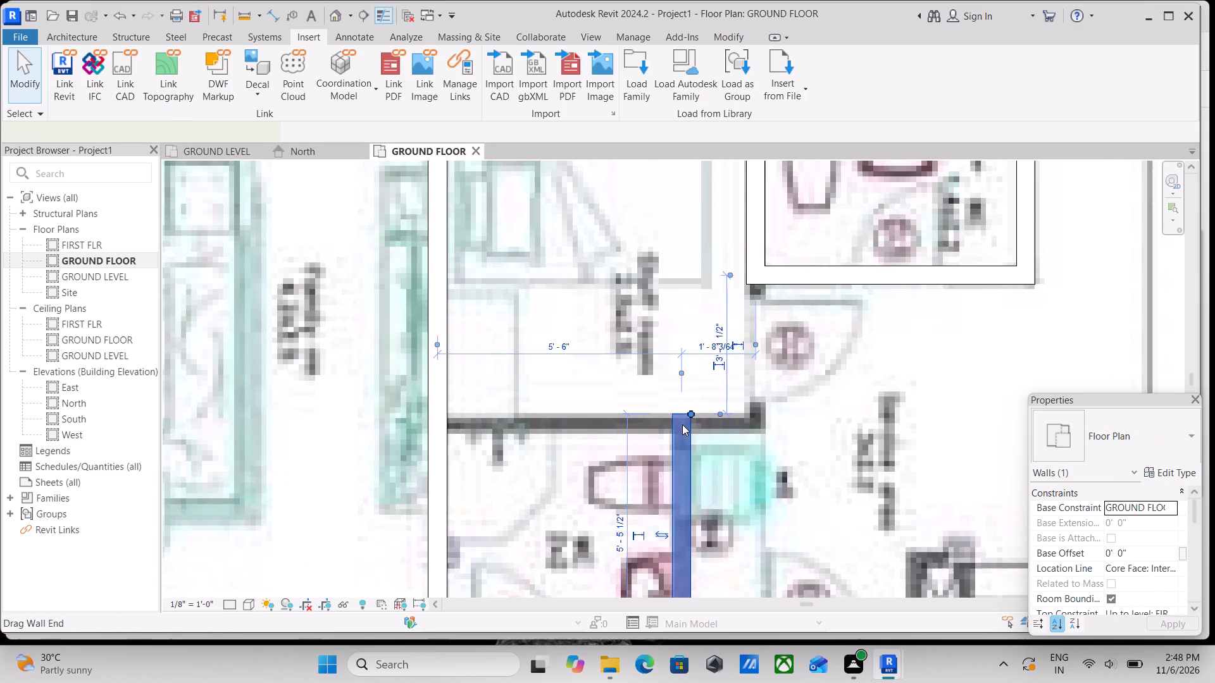
scroll(682, 424, "up", 4)
left_click_drag(701, 397, 704, 410)
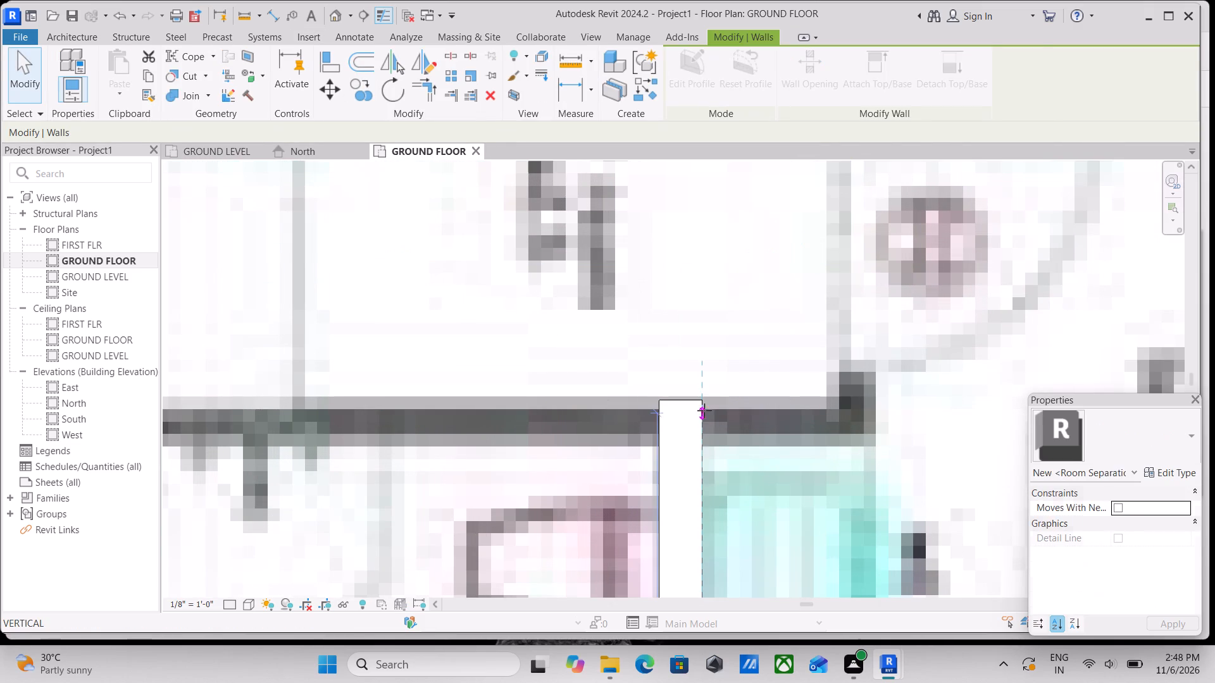
left_click_drag(704, 410, 706, 433)
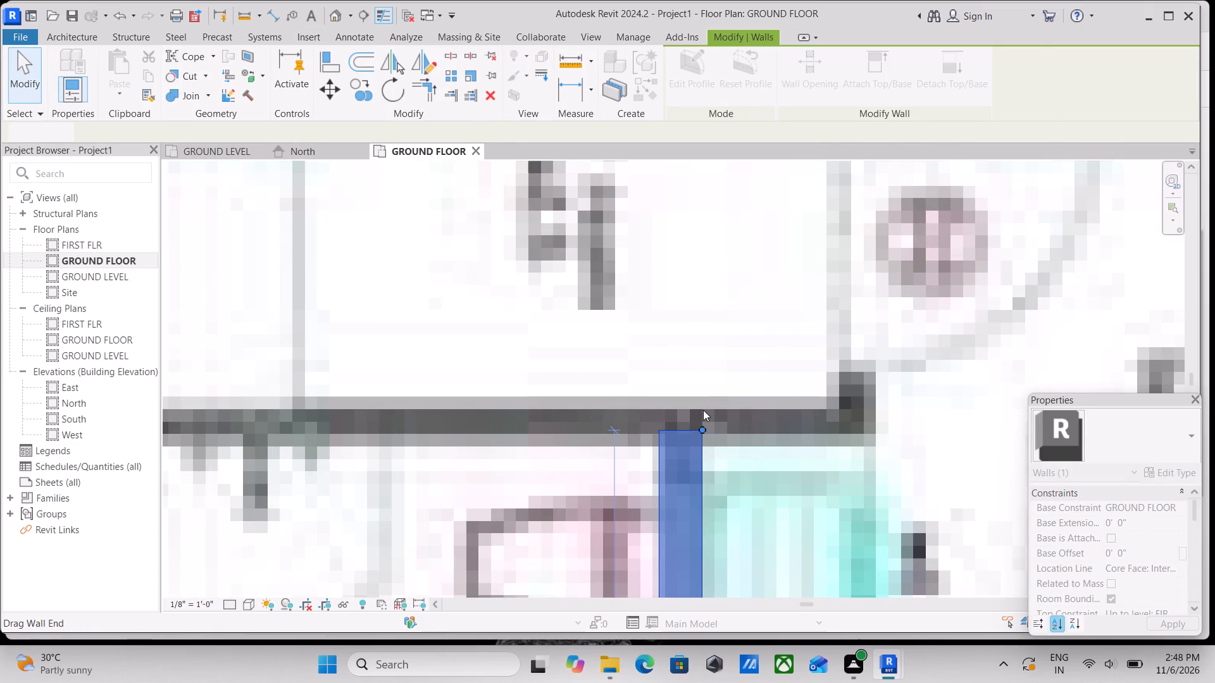
Draw the staff room's service-side wall from the small WC's corner, continuing along the larger WC to the family room wall.
scroll(703, 410, "down", 1)
middle_click_drag(703, 410, 709, 453)
scroll(464, 398, "down", 1)
middle_click_drag(464, 398, 540, 421)
type("WA")
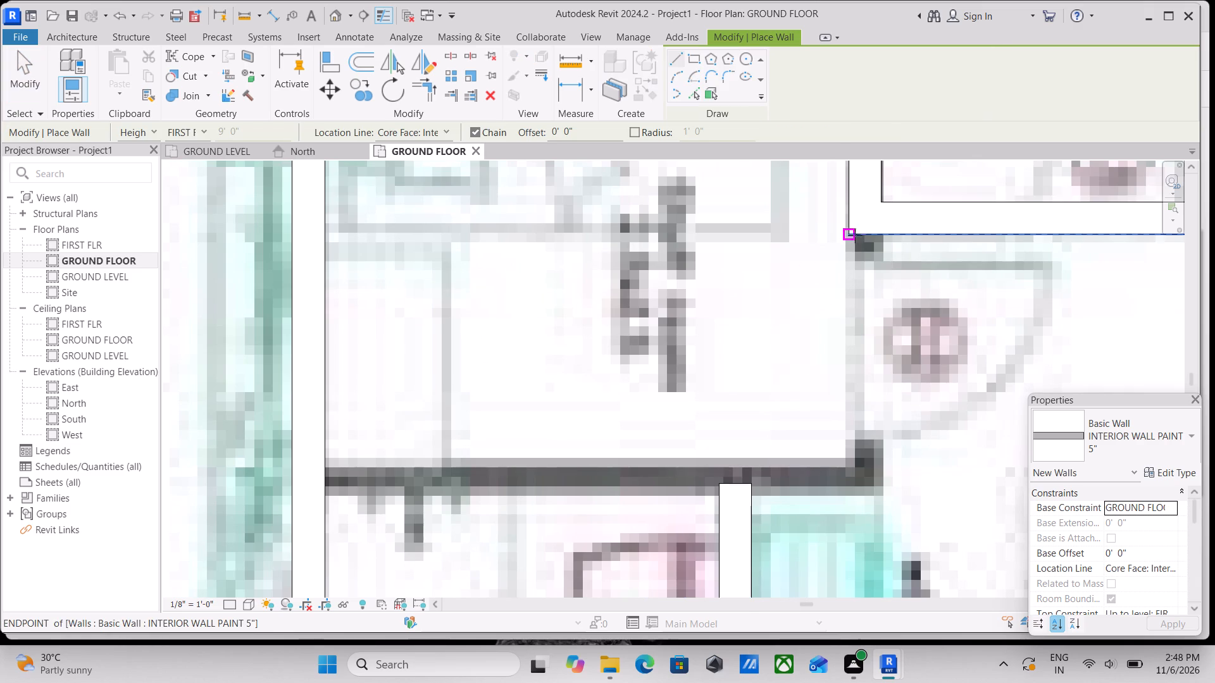
left_click(854, 233)
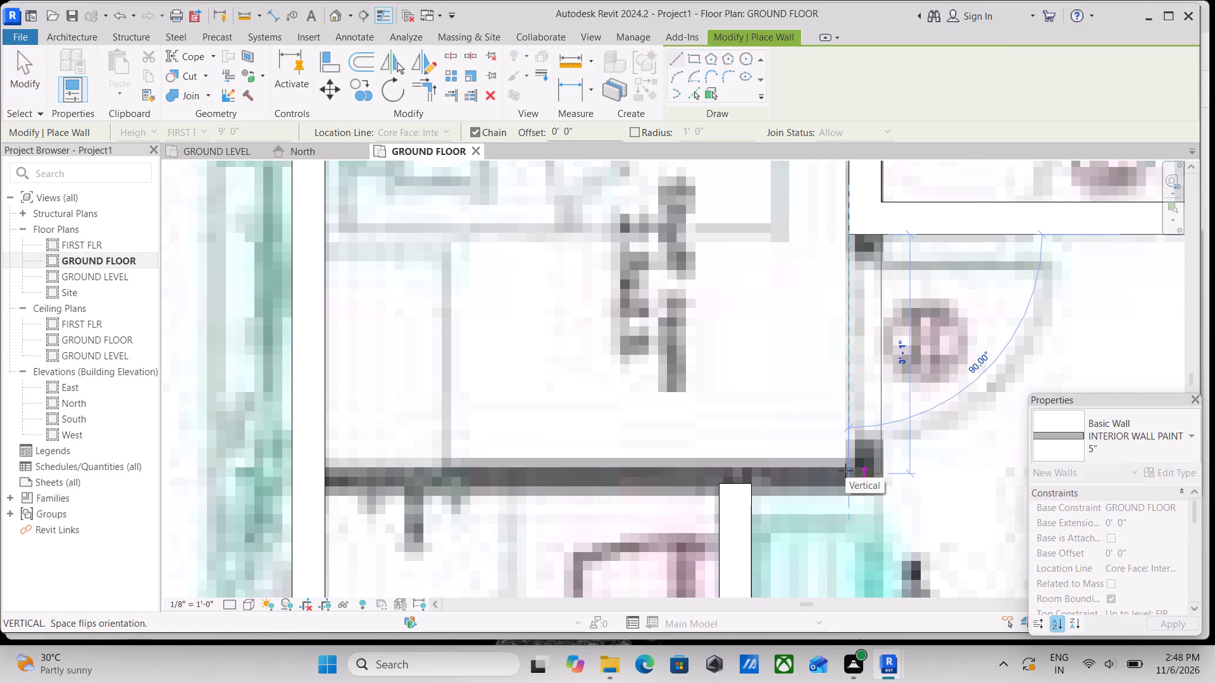
left_click(850, 464)
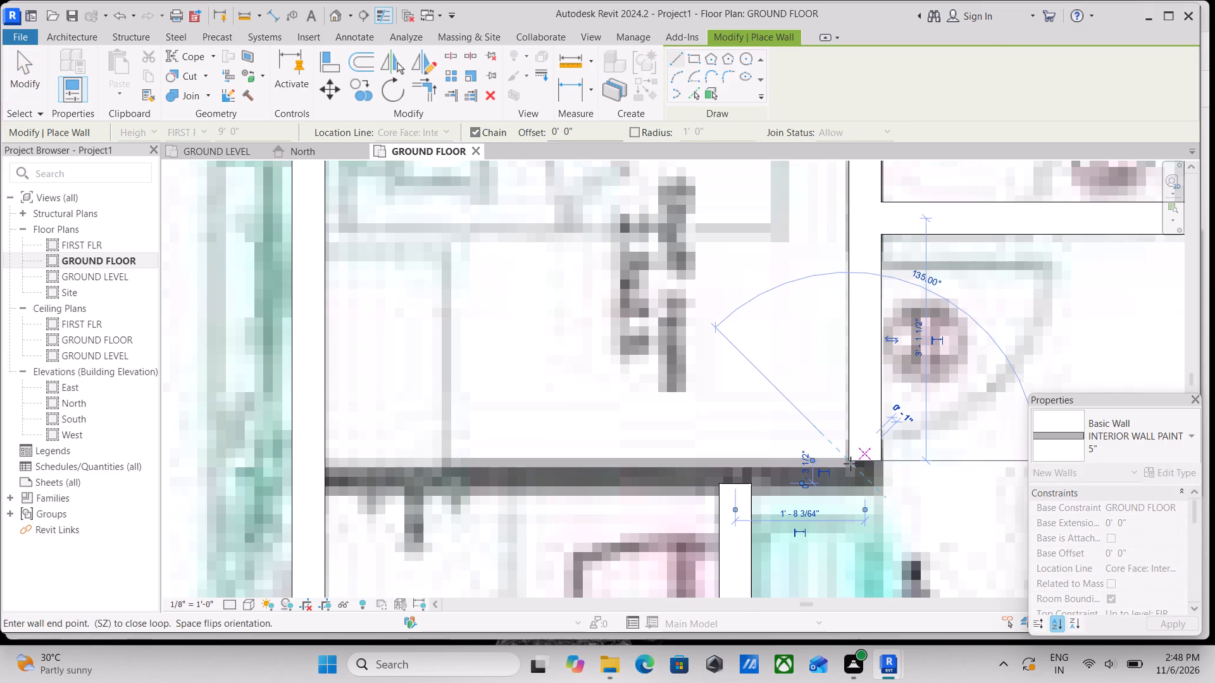
left_click(324, 466)
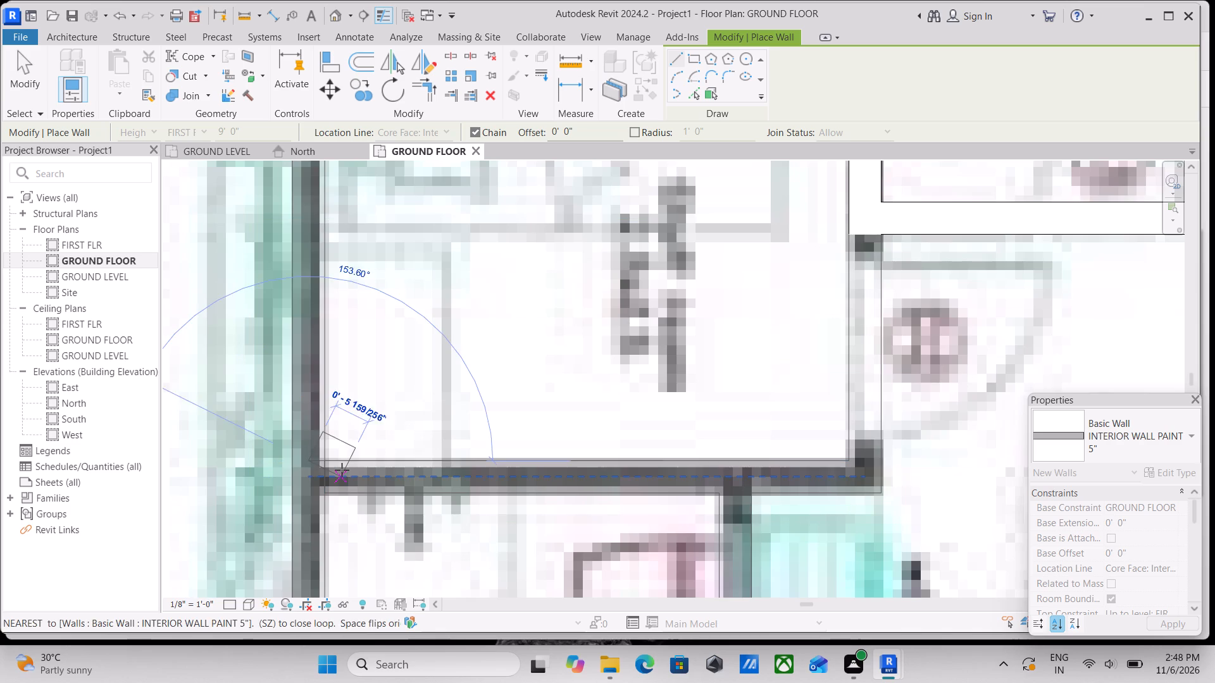
key("Escape")
Draw the 5" interior wall between the mini bar and kitchen, from the larger WC's wall to the stair-side wall line, and end the chain.
scroll(571, 415, "down", 3)
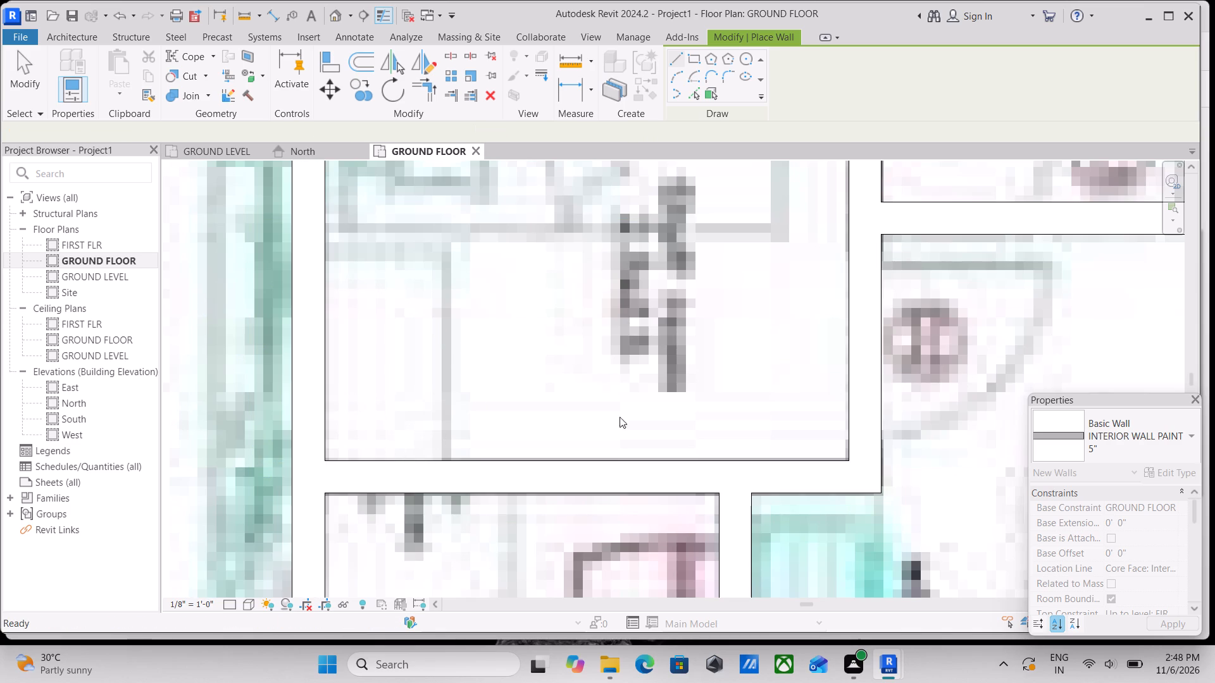
scroll(620, 417, "down", 1)
scroll(668, 391, "down", 7)
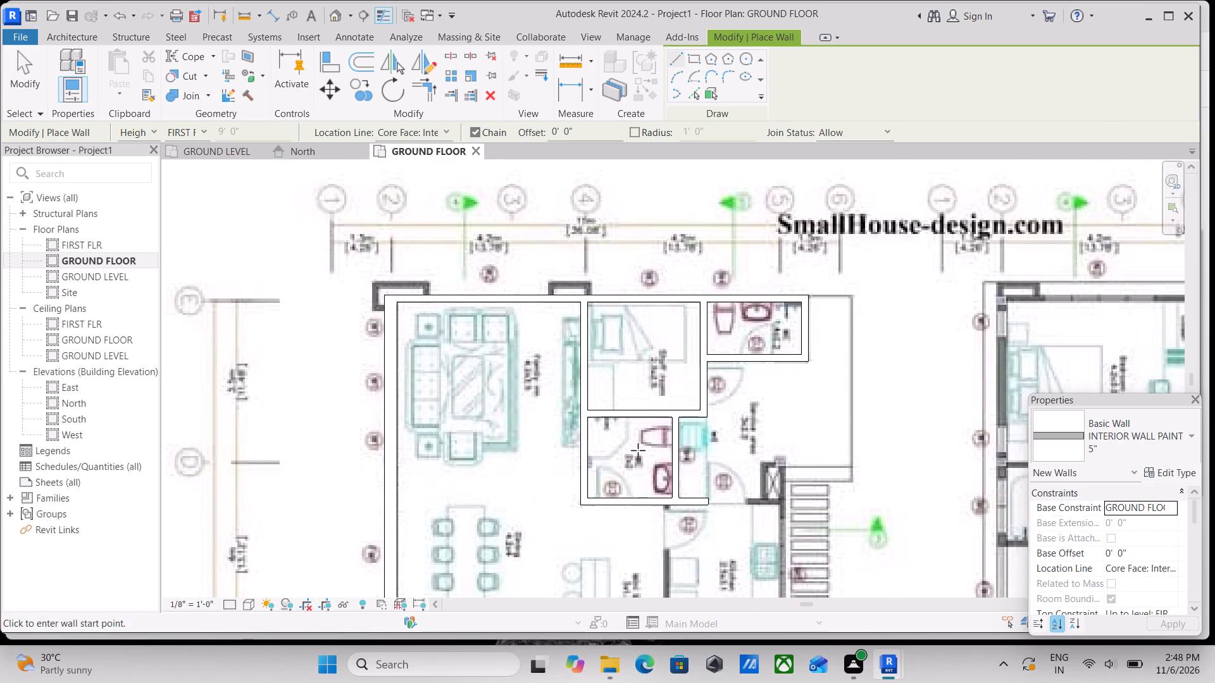
middle_click_drag(638, 450, 706, 277)
middle_click_drag(669, 446, 677, 399)
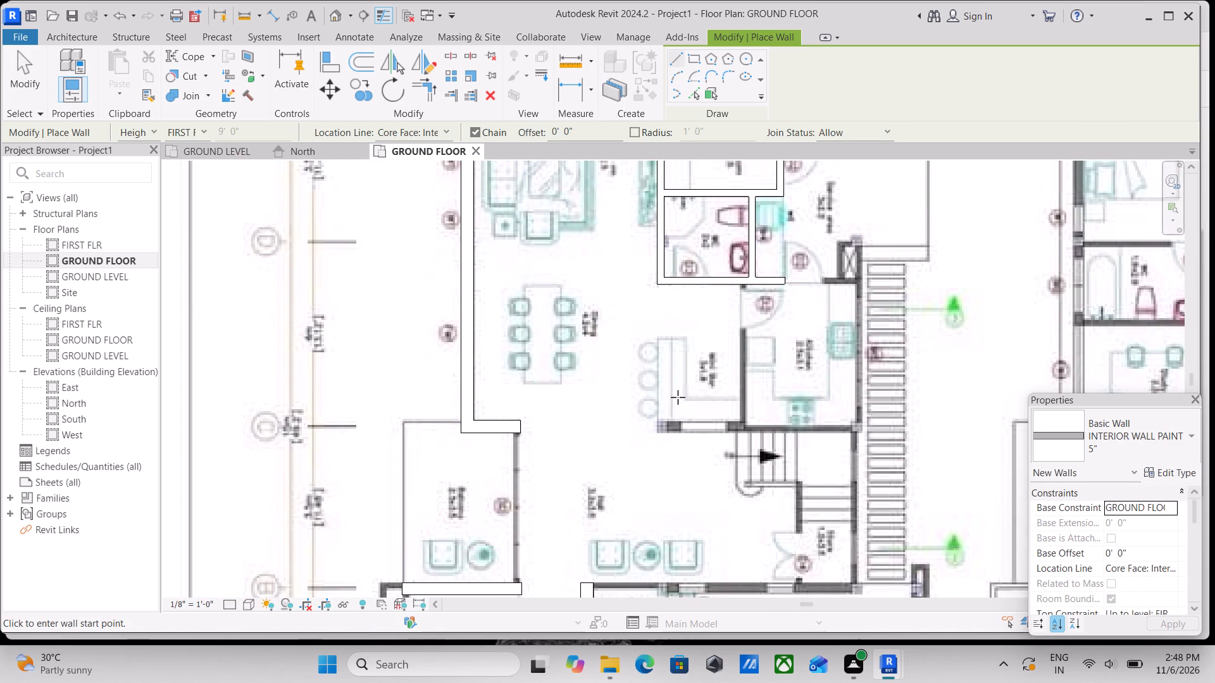
scroll(804, 432, "up", 4)
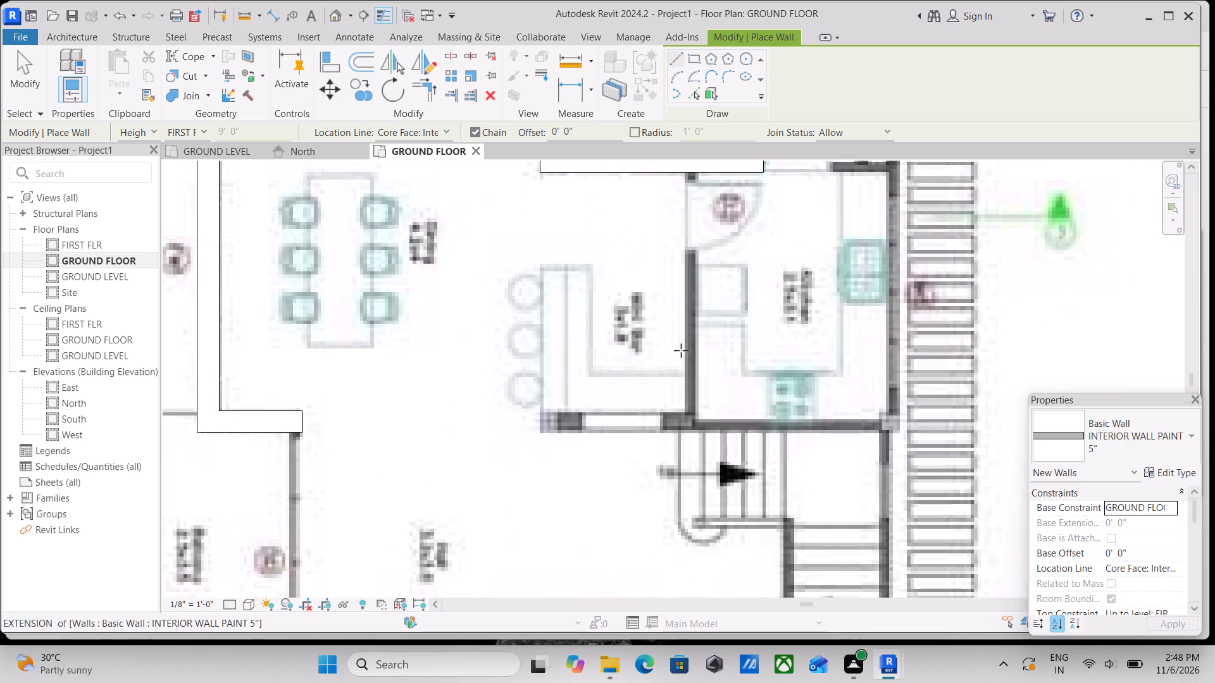
middle_click_drag(681, 350, 709, 498)
scroll(683, 358, "up", 1)
middle_click_drag(747, 355, 749, 406)
scroll(703, 353, "up", 2)
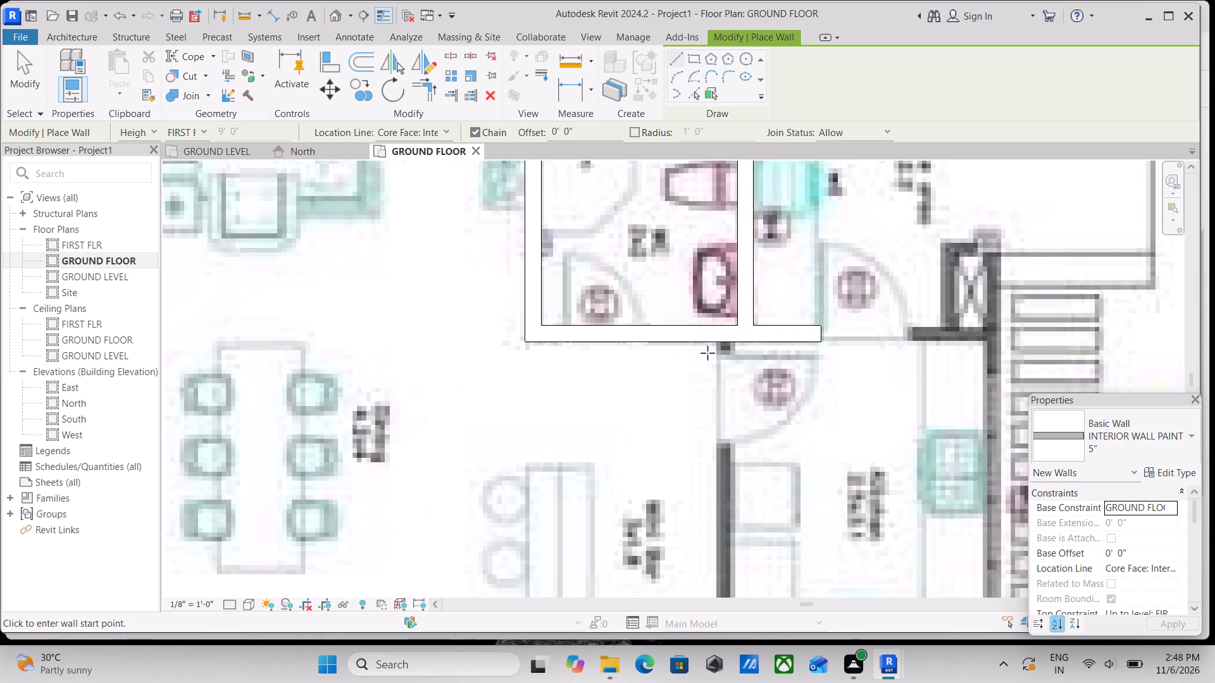
scroll(707, 353, "up", 4)
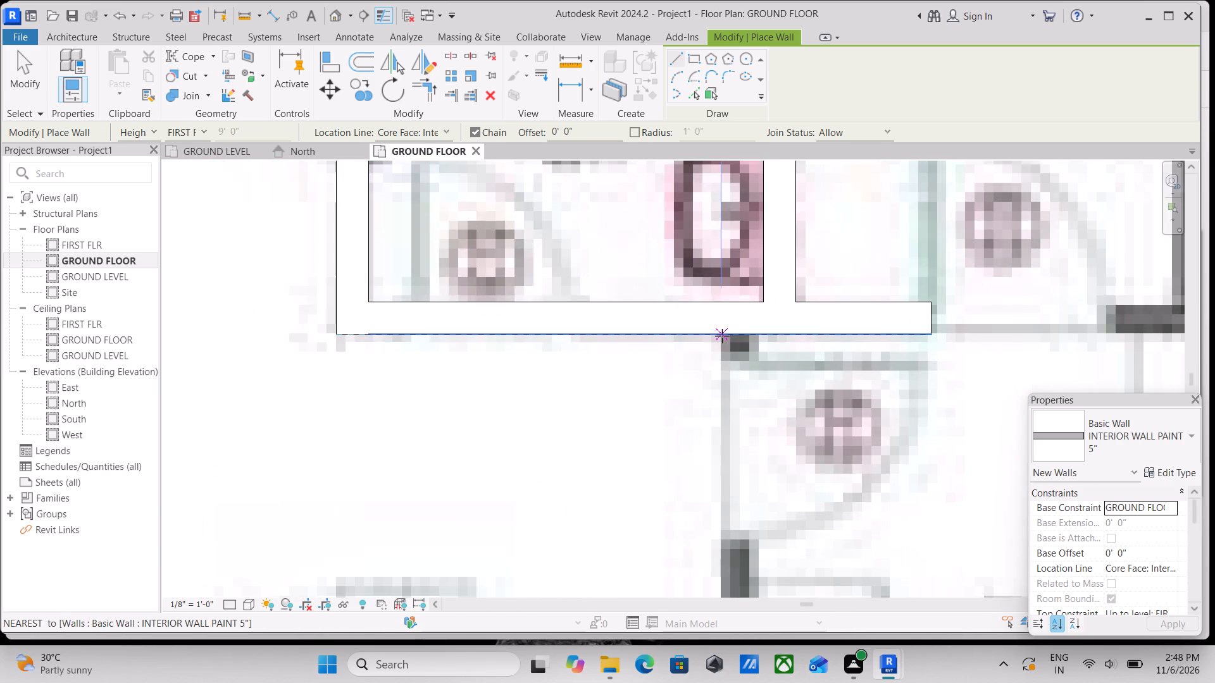
left_click(722, 336)
middle_click_drag(720, 491, 726, 358)
scroll(732, 453, "down", 4)
middle_click_drag(732, 453, 732, 341)
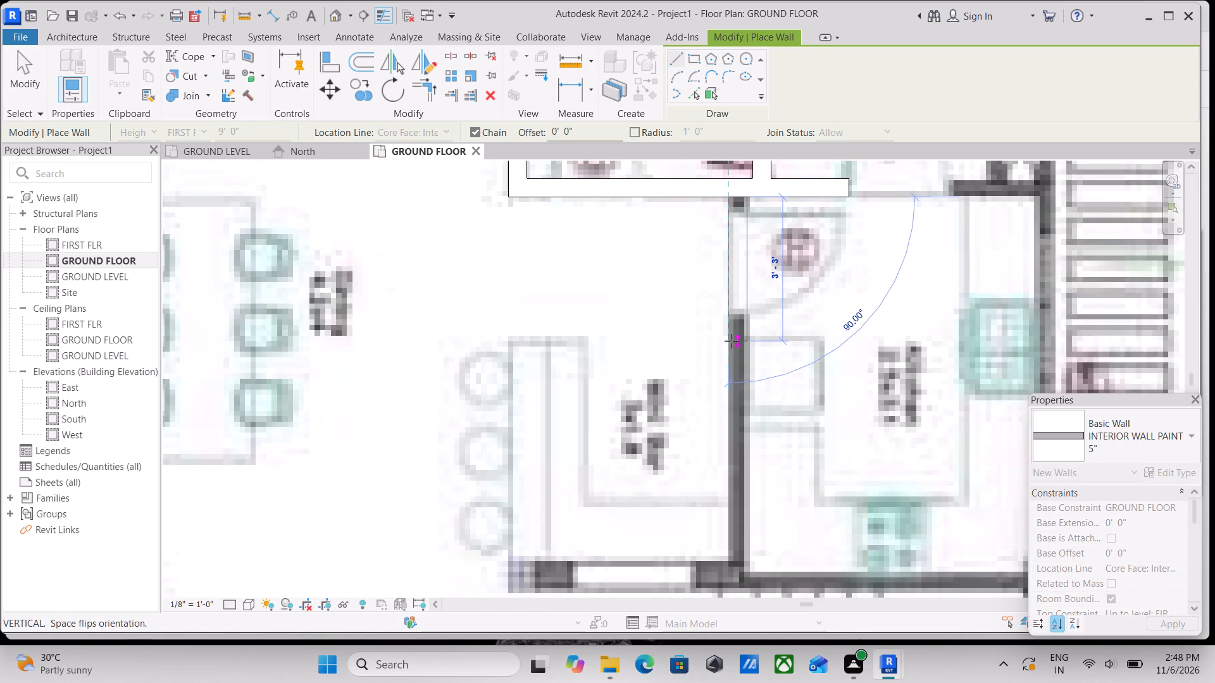
middle_click_drag(730, 524, 713, 396)
scroll(704, 446, "up", 5)
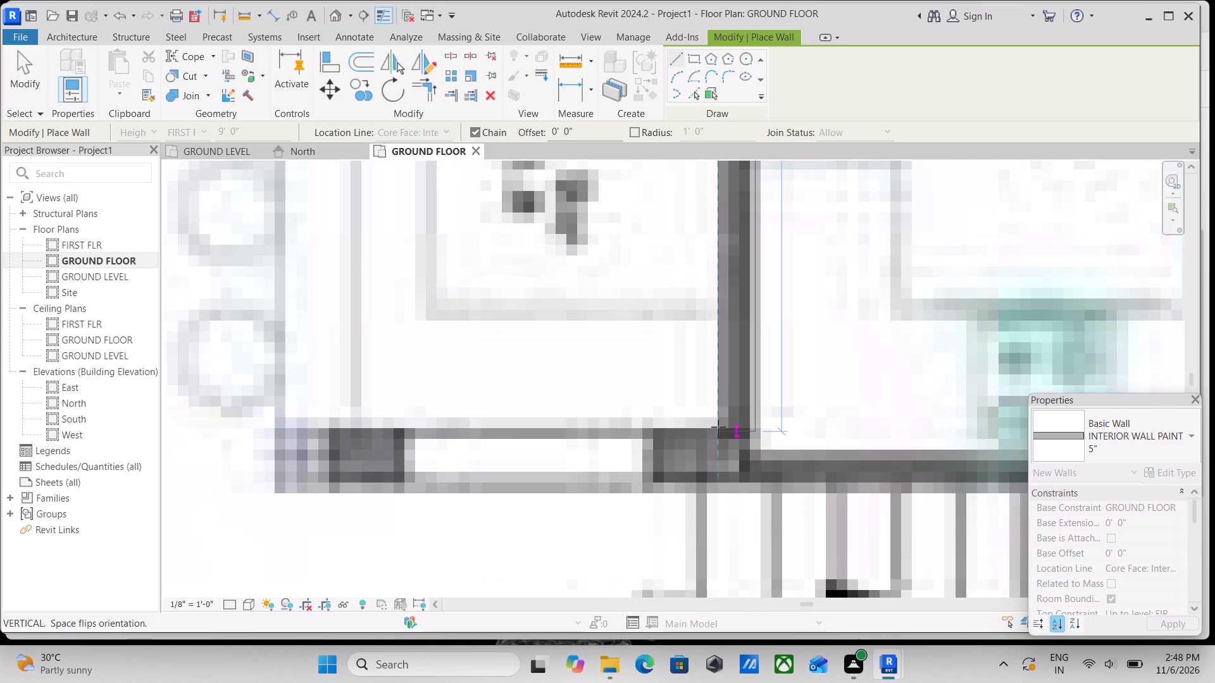
left_click(718, 433)
key("Escape")
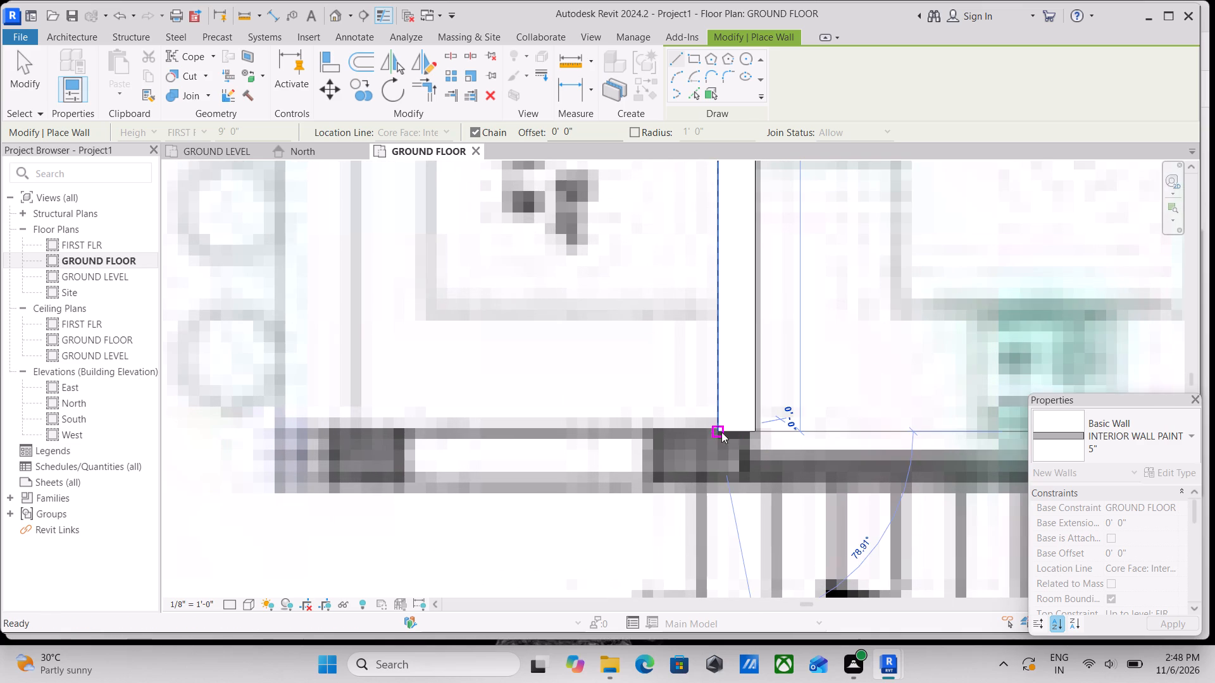
Examine the plan image around the kitchen, stairs, store and hall for the walls still left to trace.
scroll(751, 432, "down", 5)
middle_click_drag(775, 434, 458, 415)
scroll(714, 438, "down", 1)
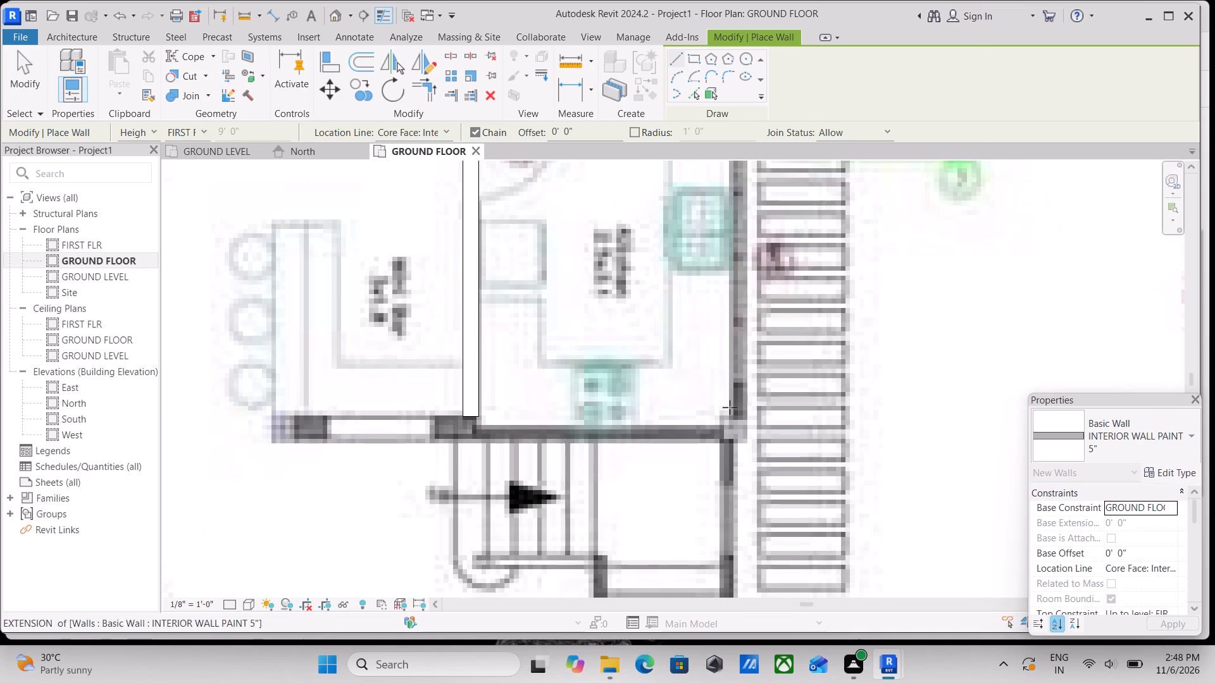
scroll(721, 410, "up", 3)
scroll(738, 420, "down", 8)
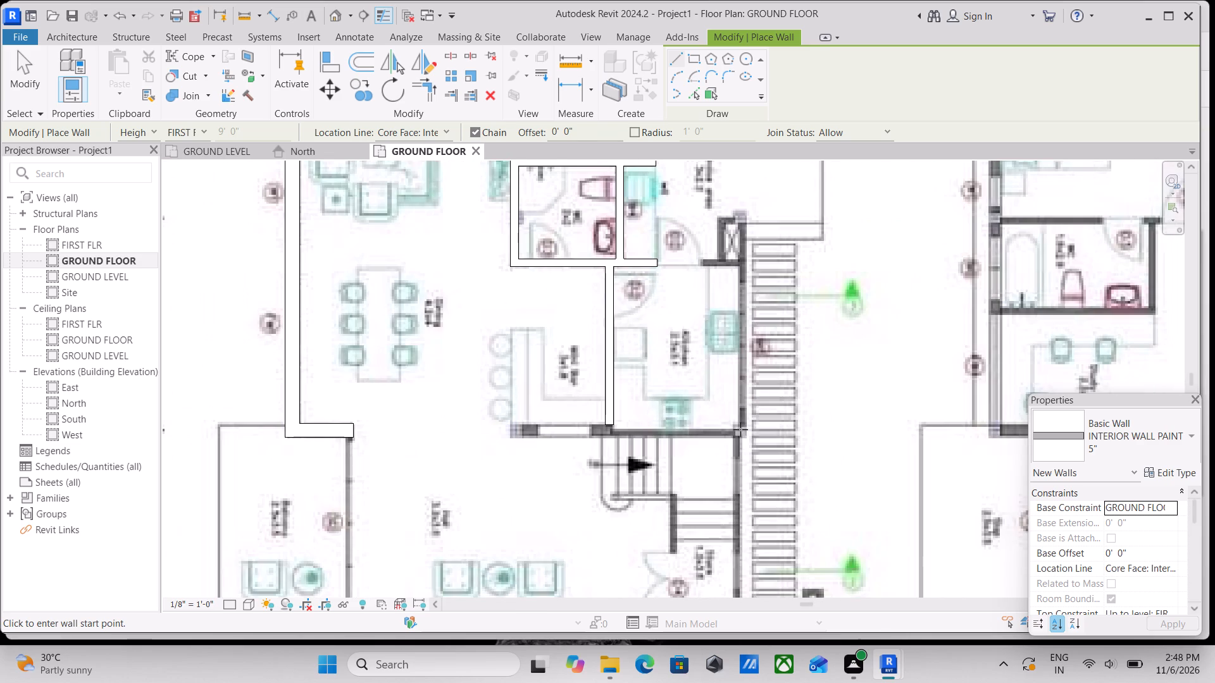
scroll(747, 497, "up", 1)
scroll(747, 497, "down", 8)
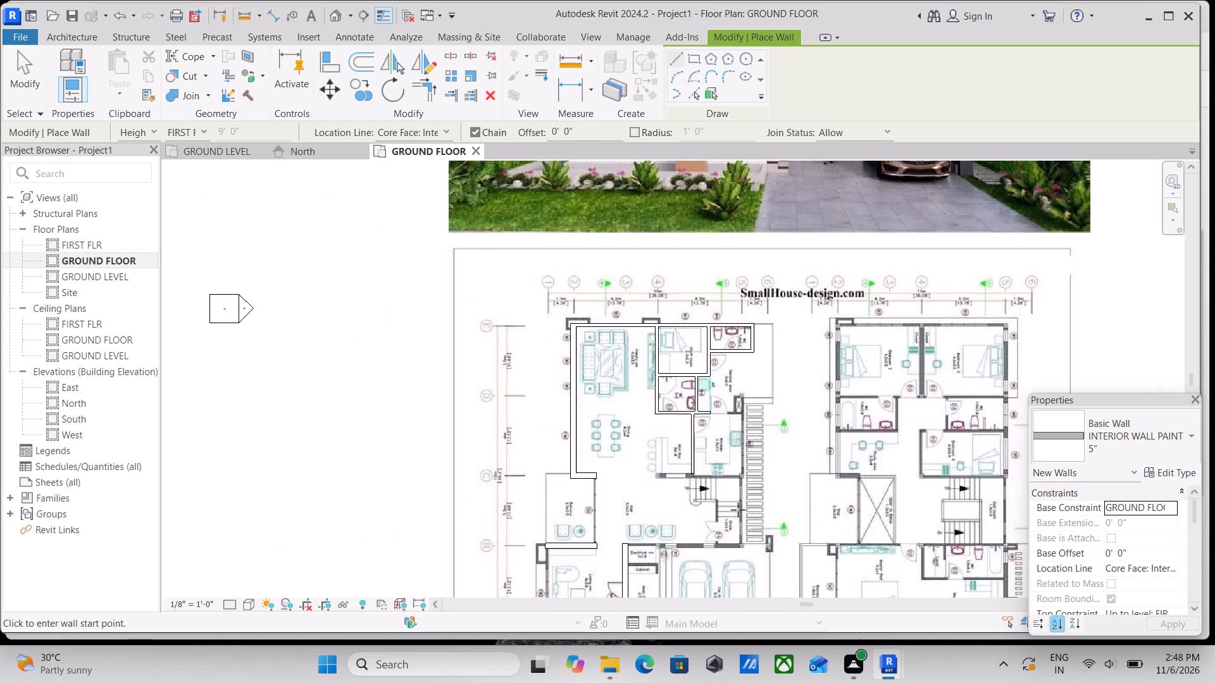
middle_click_drag(734, 497, 747, 417)
scroll(674, 467, "up", 2)
scroll(781, 443, "up", 3)
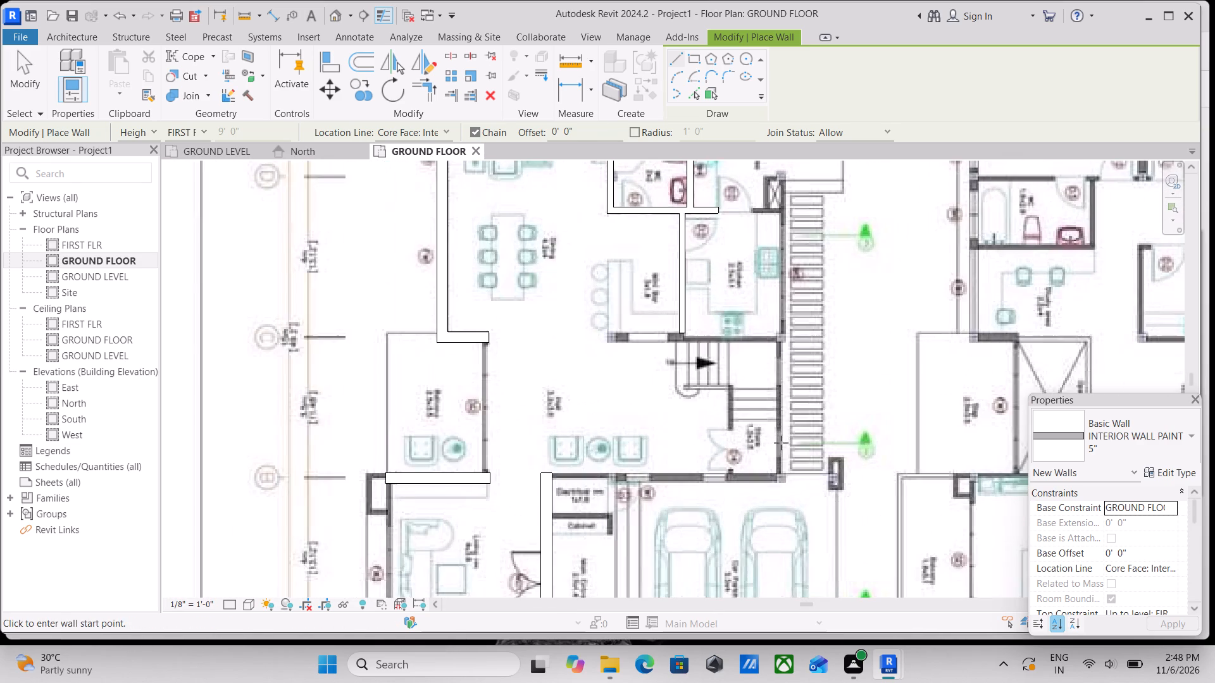
key("Escape")
scroll(788, 436, "up", 4)
scroll(730, 449, "down", 1)
middle_click_drag(730, 449, 723, 484)
scroll(744, 483, "up", 3)
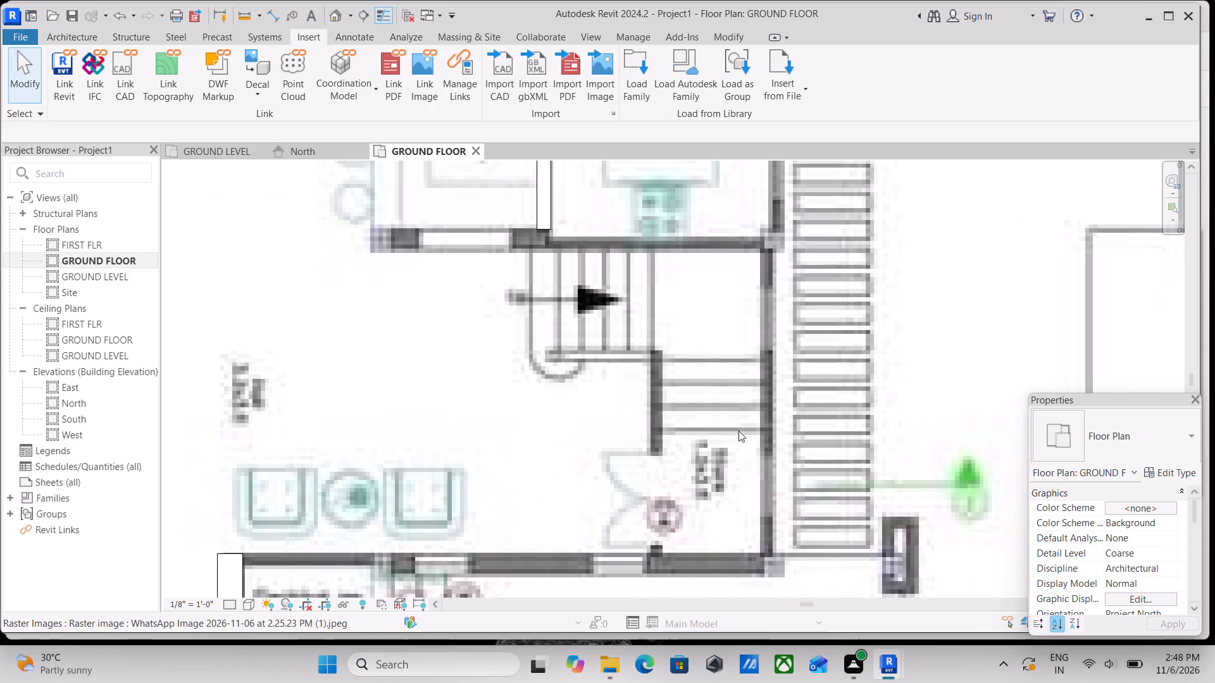
scroll(671, 425, "down", 3)
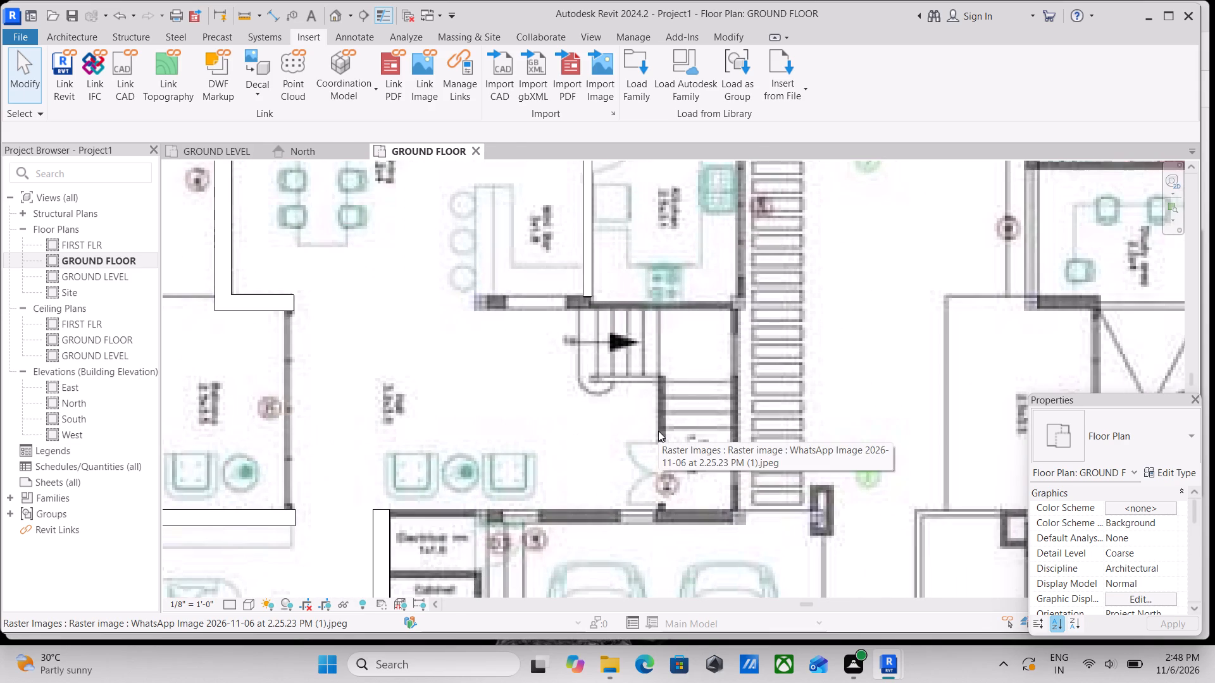
scroll(573, 541, "up", 2)
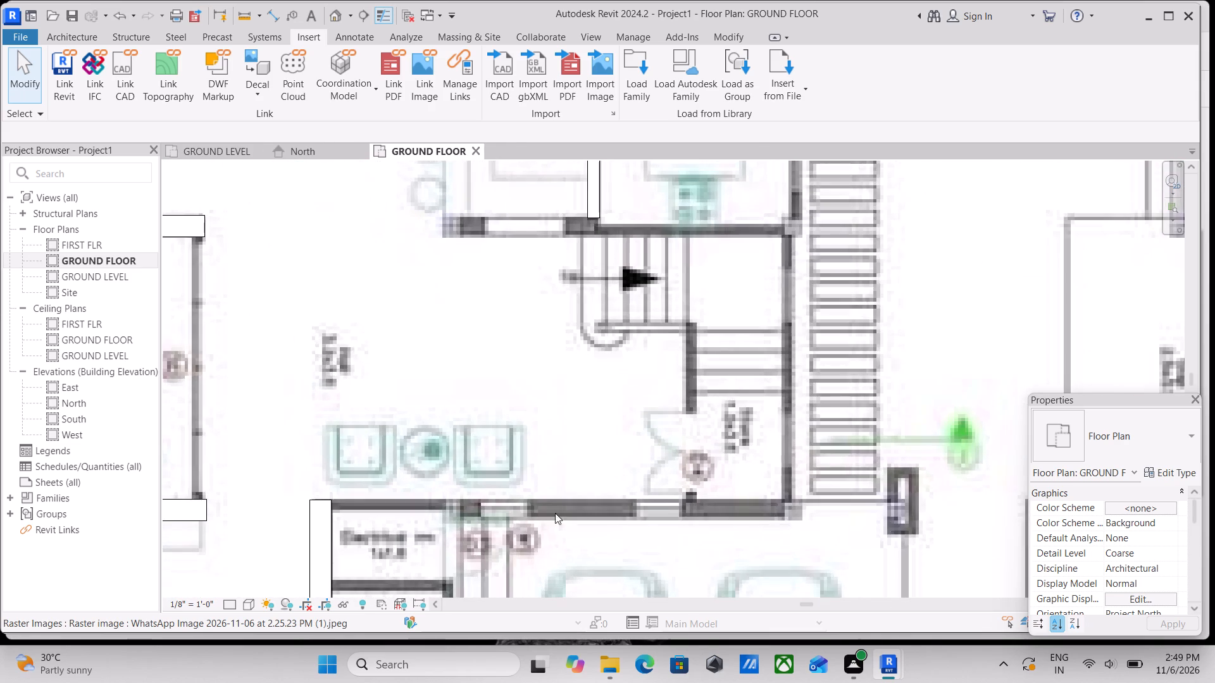
scroll(572, 503, "down", 3)
middle_click_drag(513, 464, 614, 403)
scroll(490, 409, "up", 1)
scroll(497, 408, "down", 2)
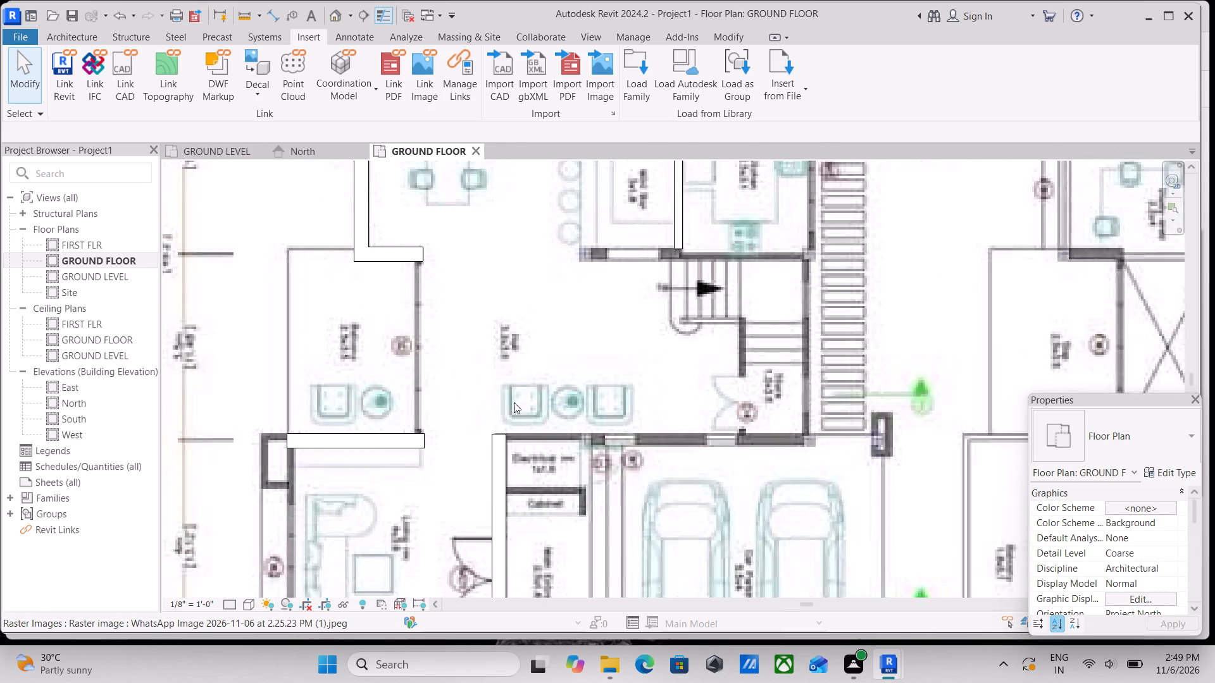
Draw a 5" interior wall about 10'-3" long along the living room's outer side, from the balcony-side wall's end to the opposite exterior wall.
type("WA")
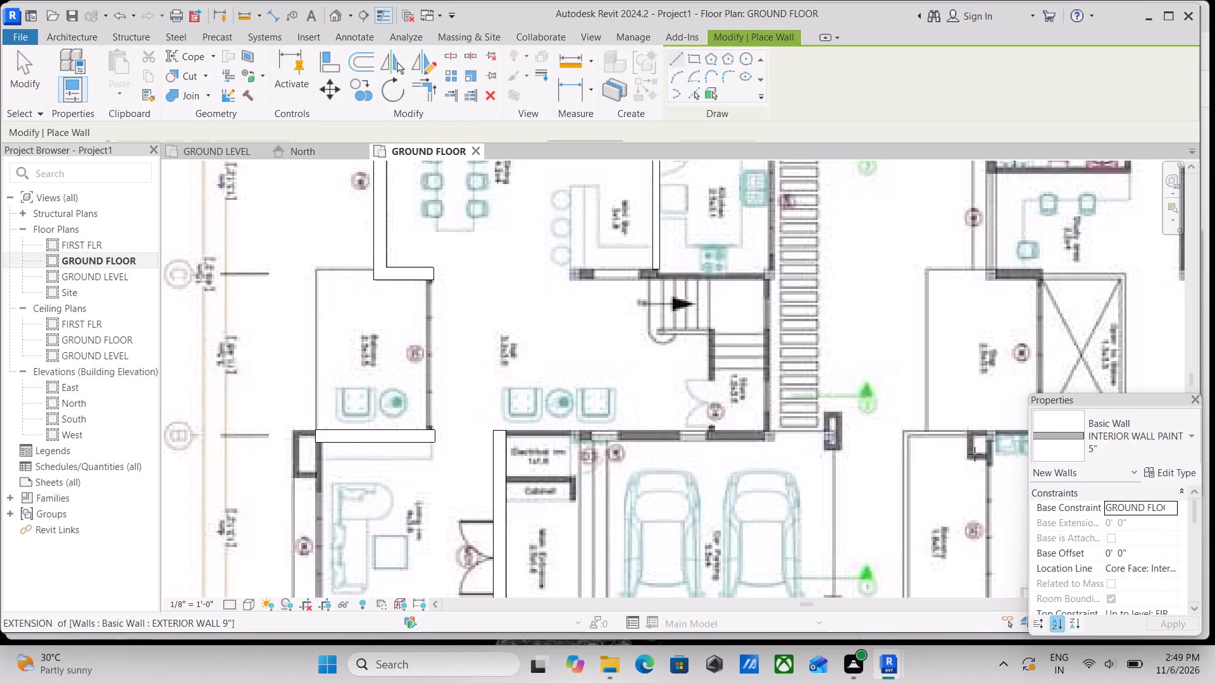
middle_click_drag(373, 414, 630, 354)
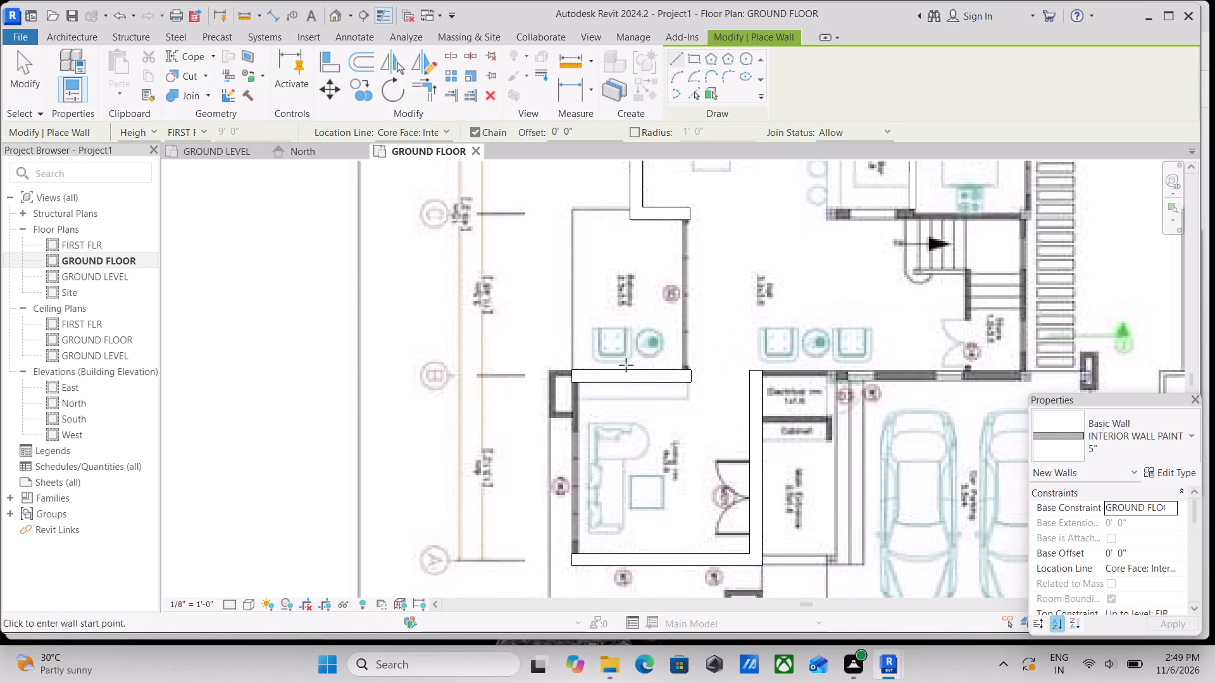
scroll(563, 410, "up", 3)
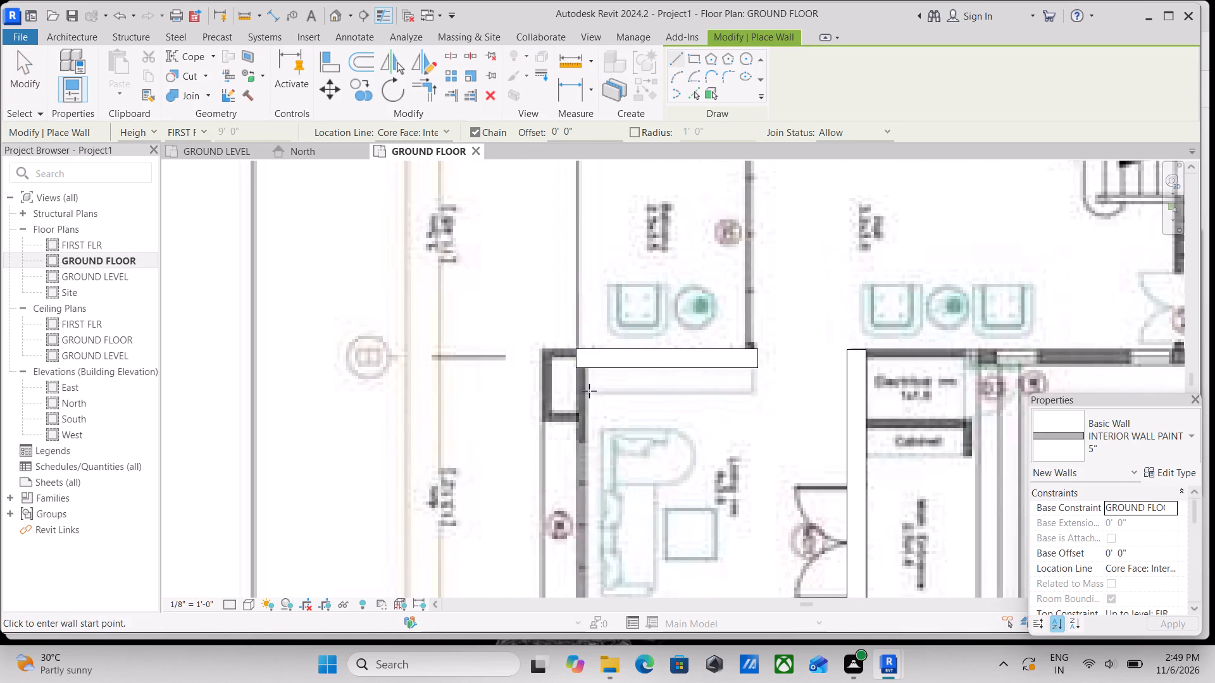
scroll(589, 391, "down", 3)
scroll(582, 366, "up", 3)
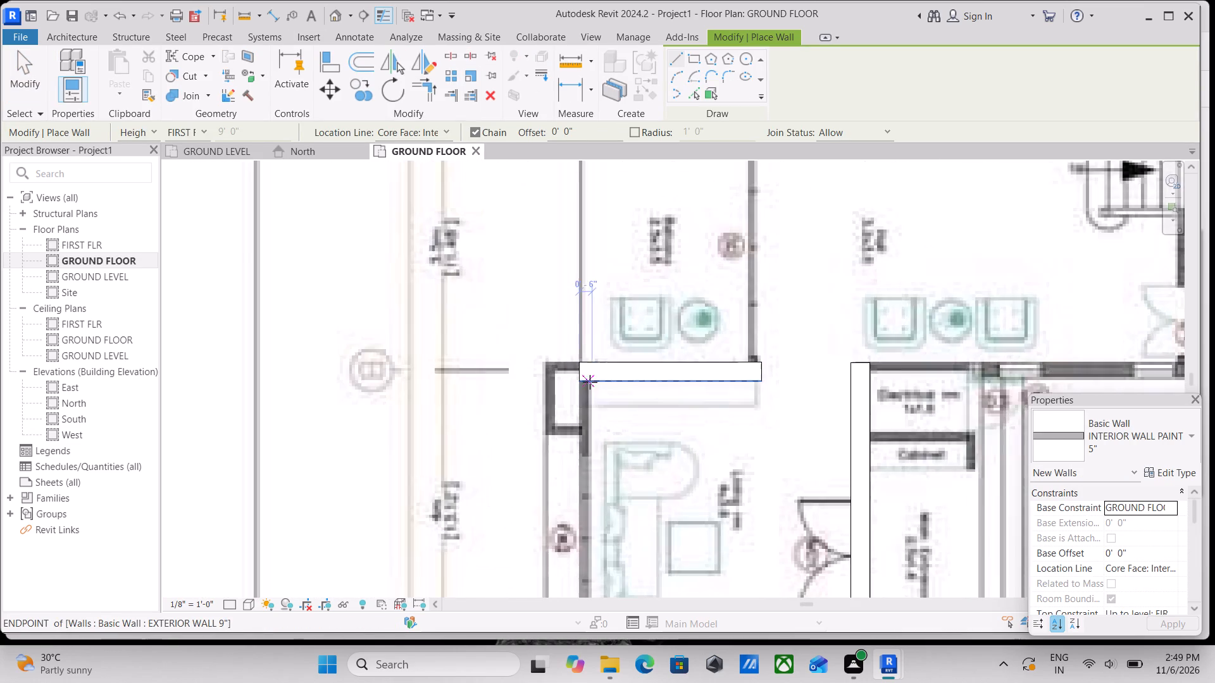
scroll(590, 382, "up", 6)
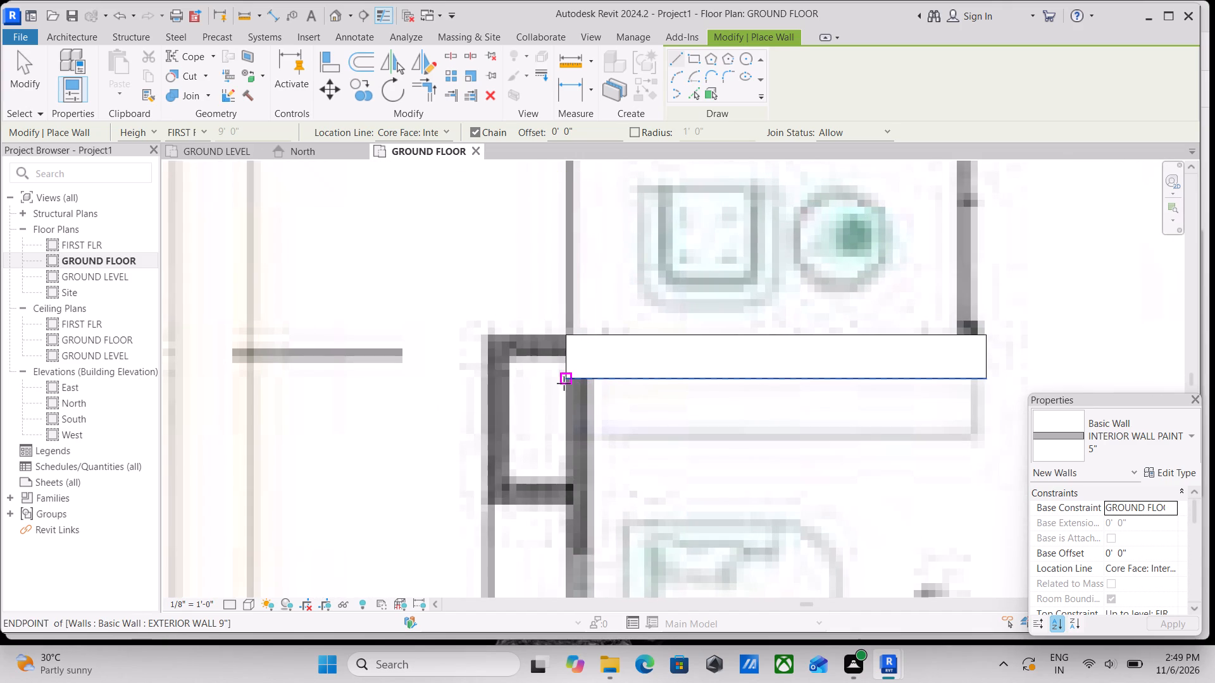
left_click(560, 385)
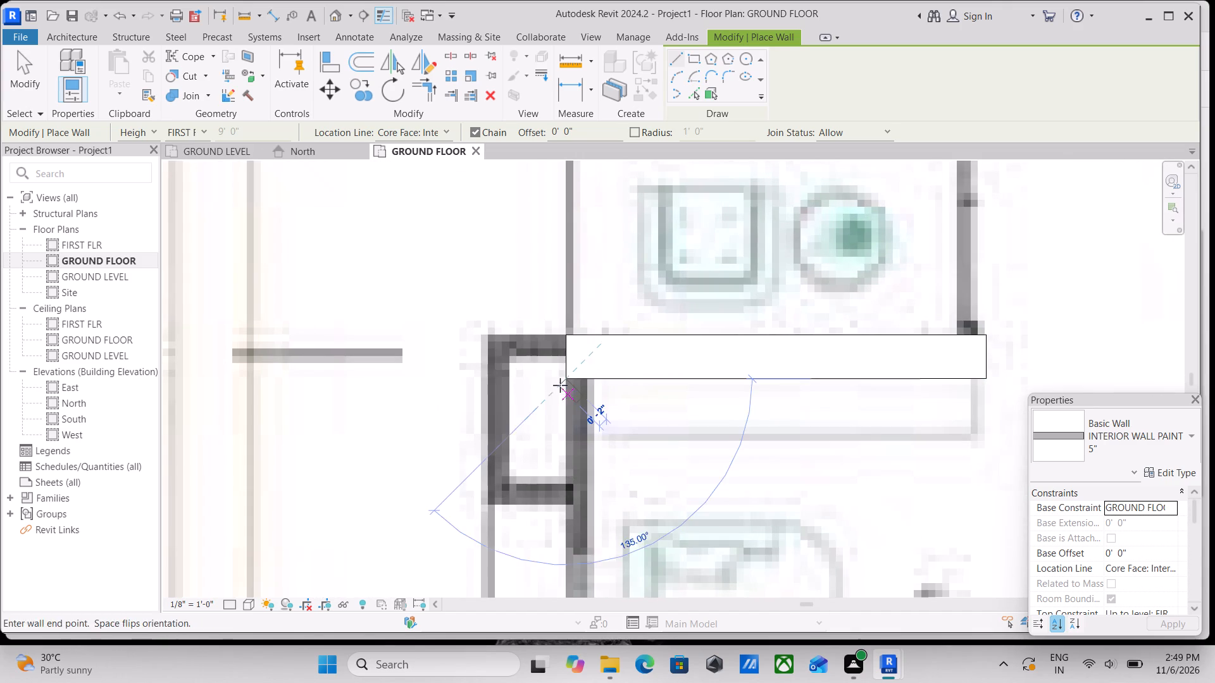
middle_click_drag(568, 512, 568, 421)
scroll(584, 518, "down", 9)
middle_click_drag(584, 518, 547, 453)
scroll(543, 555, "up", 7)
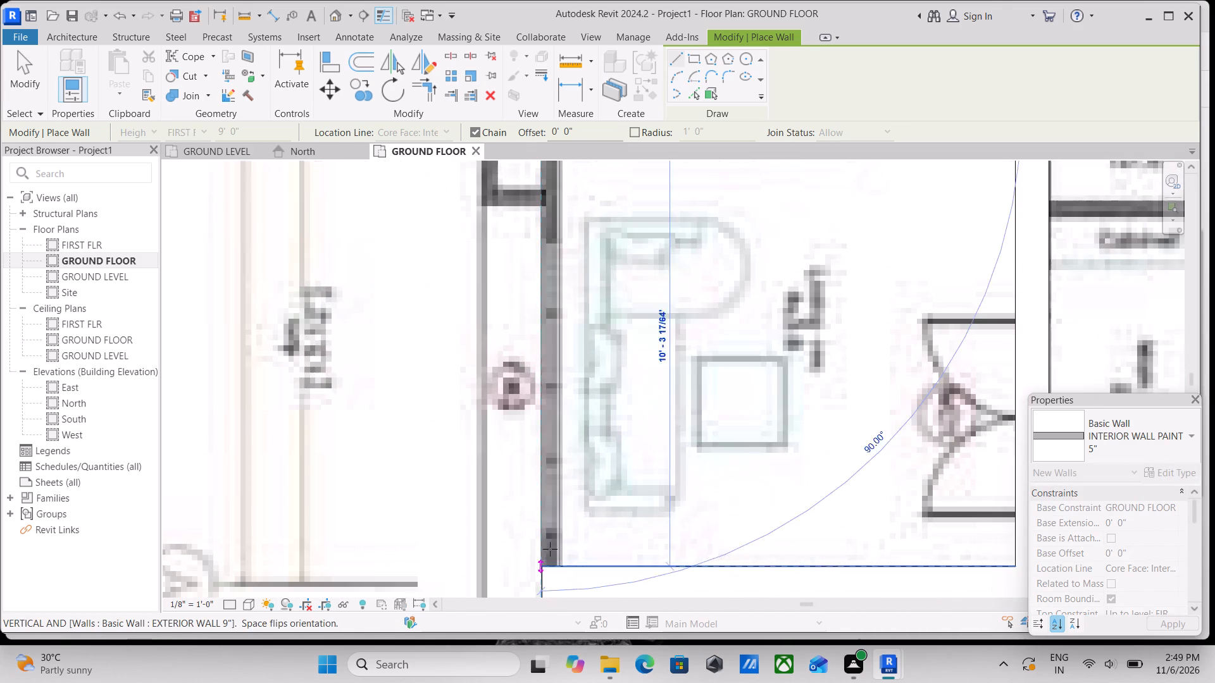
left_click(544, 568)
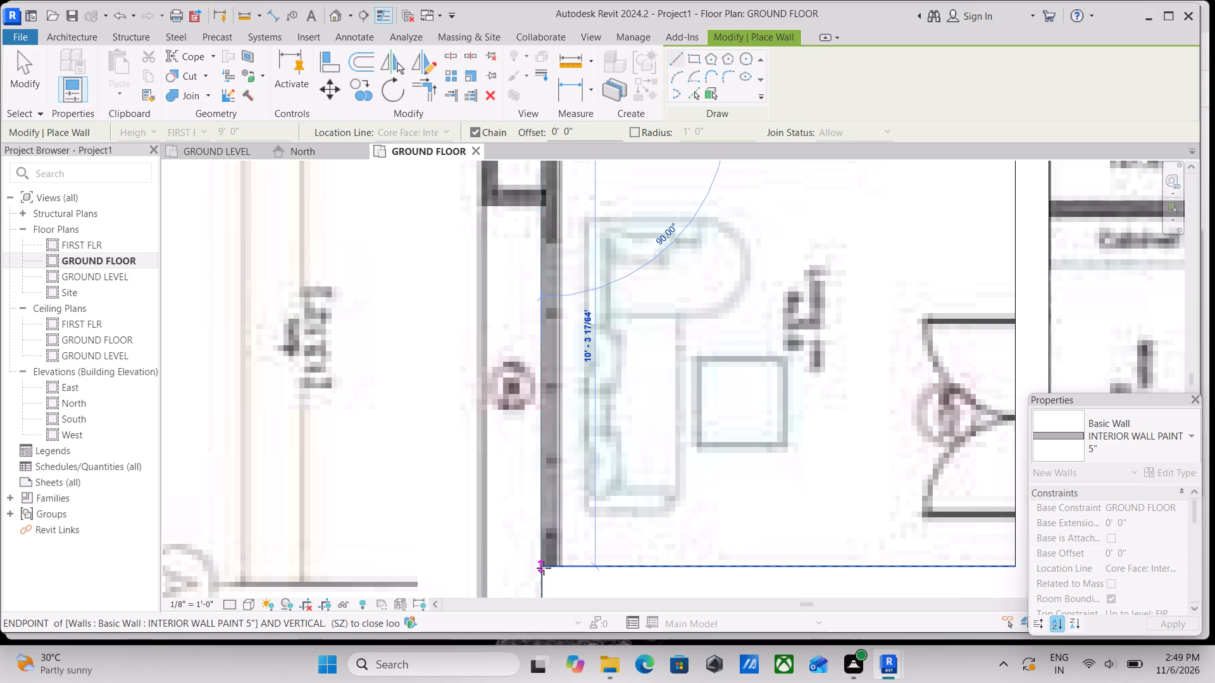
key("Escape")
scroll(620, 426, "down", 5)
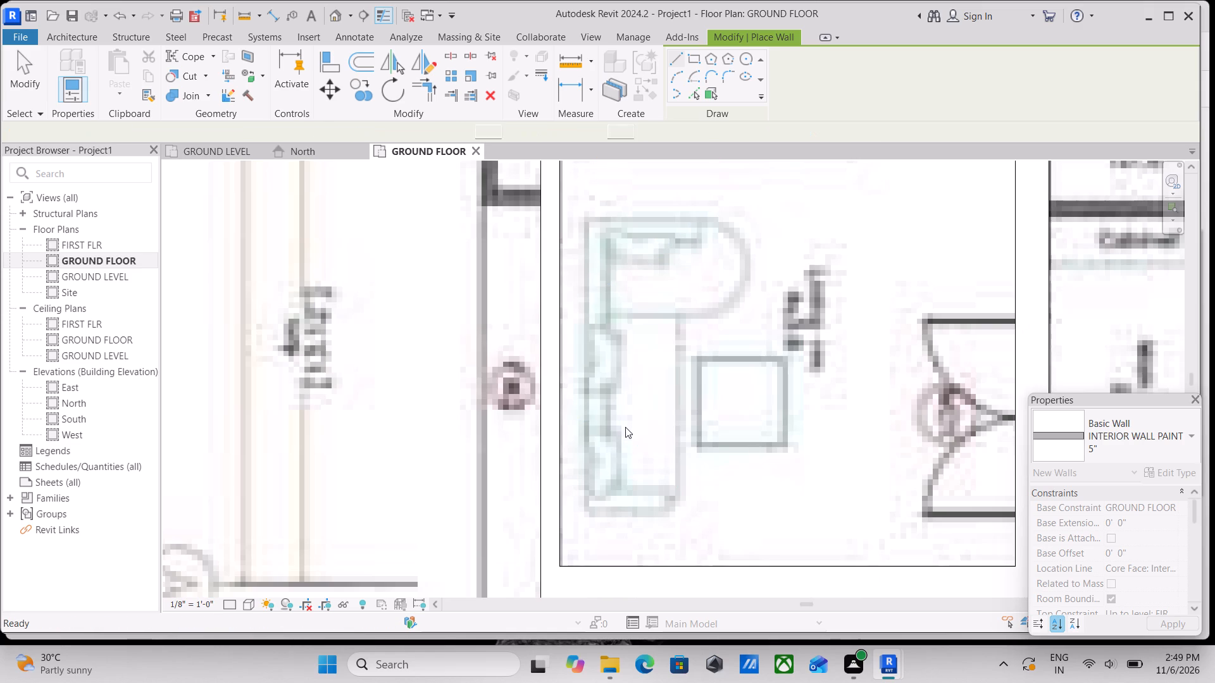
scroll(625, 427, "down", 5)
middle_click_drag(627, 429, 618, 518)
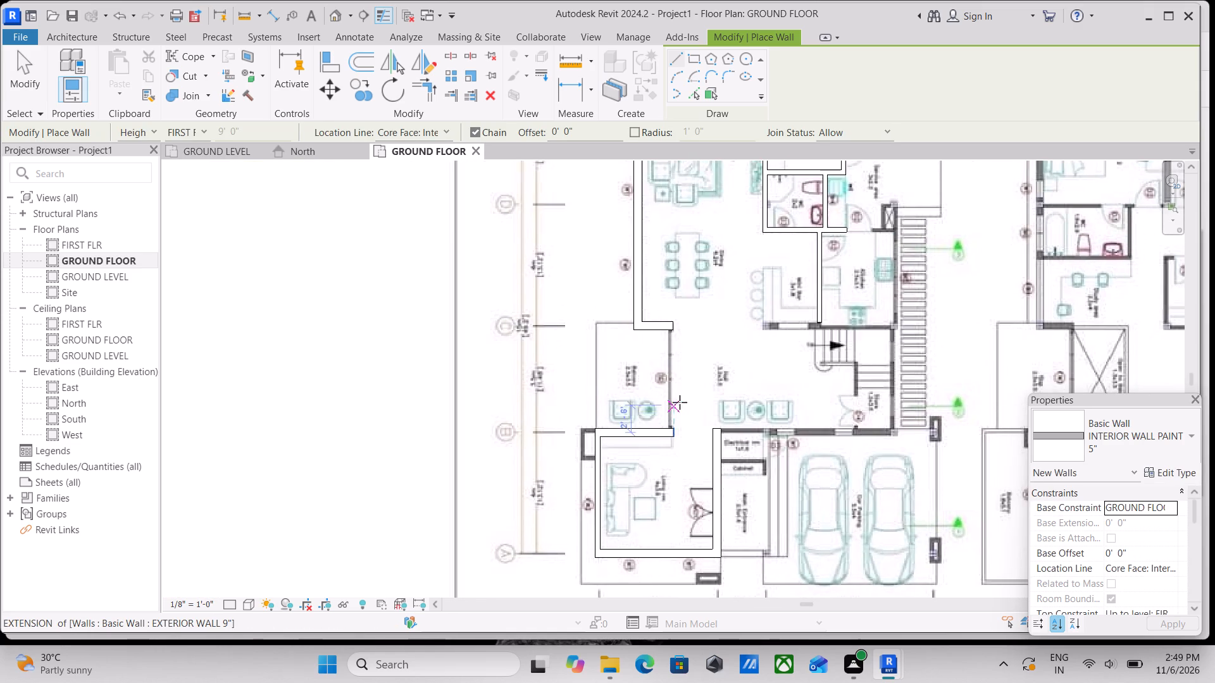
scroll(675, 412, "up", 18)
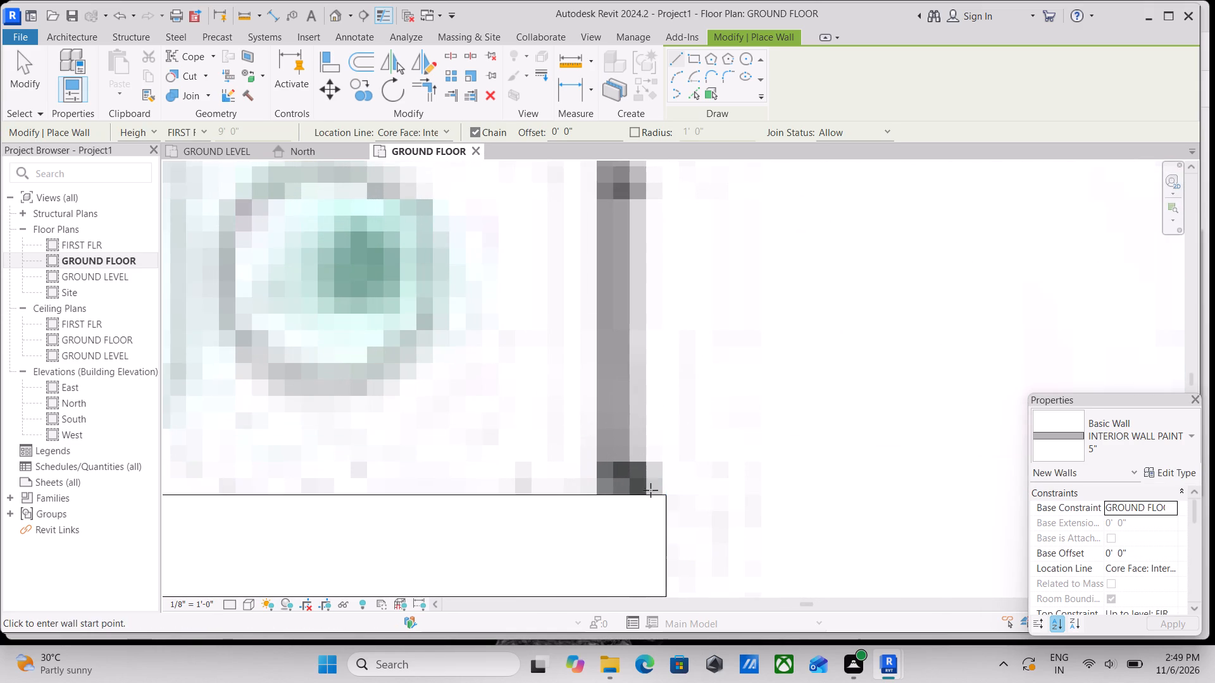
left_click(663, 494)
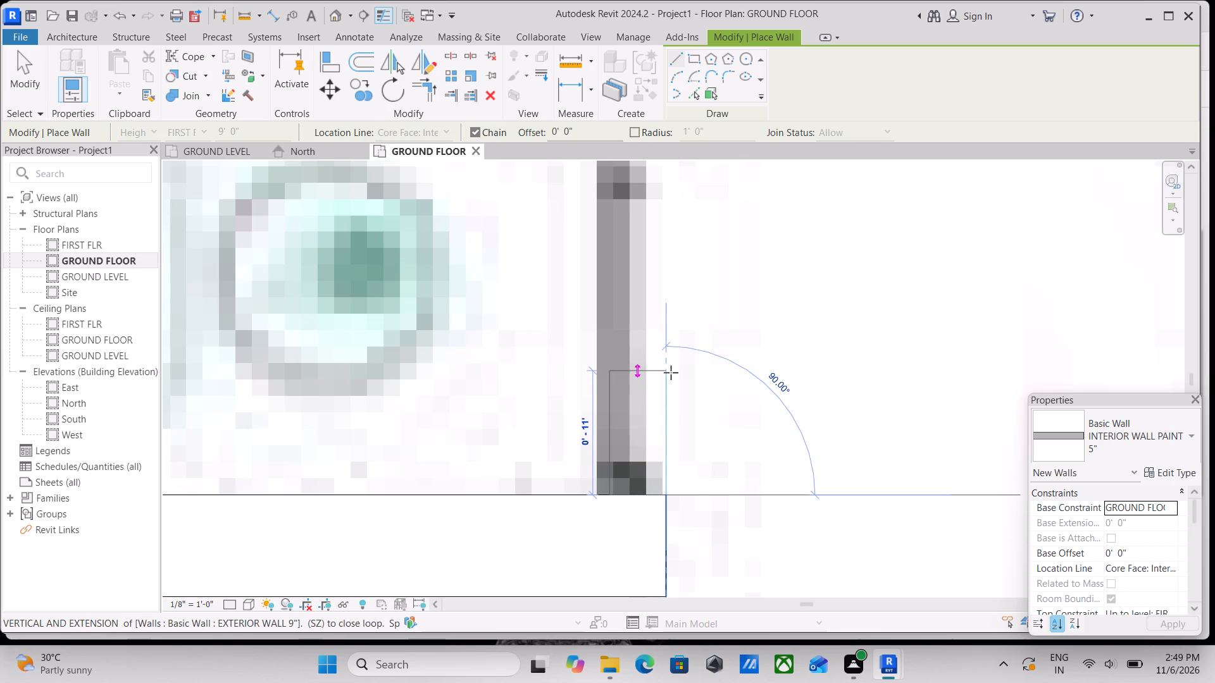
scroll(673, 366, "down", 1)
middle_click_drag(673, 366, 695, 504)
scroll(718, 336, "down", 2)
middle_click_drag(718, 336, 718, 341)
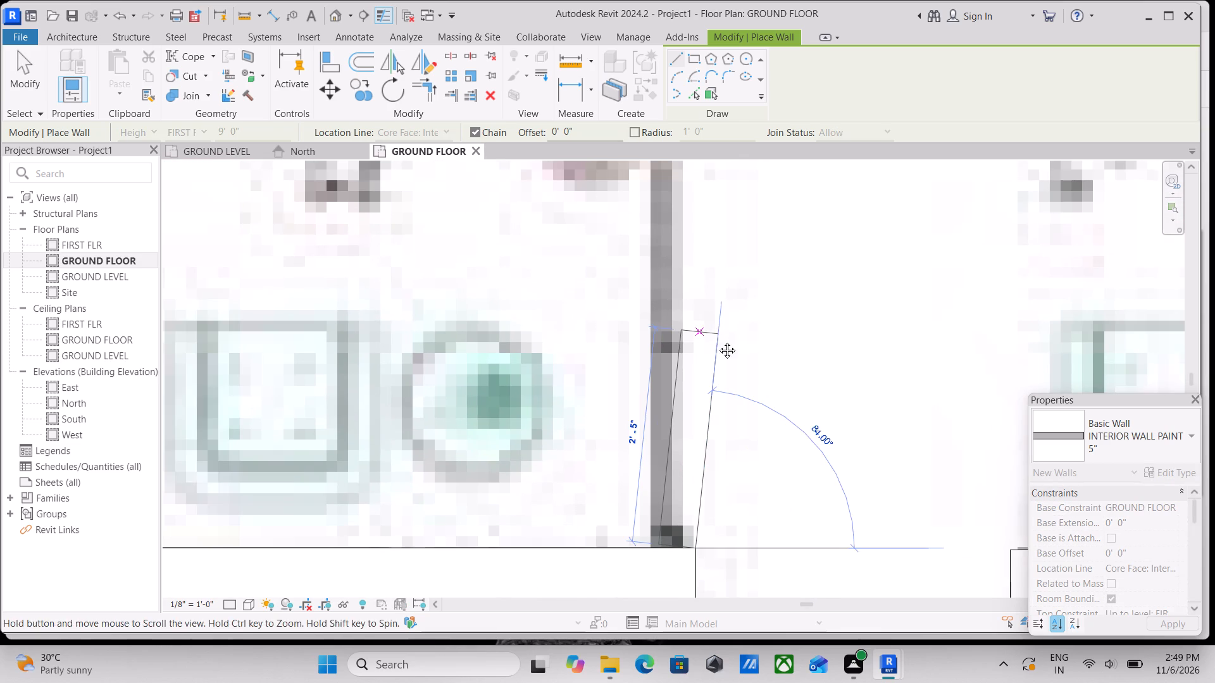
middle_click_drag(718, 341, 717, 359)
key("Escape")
Draw the 5" interior wall between the balcony and hall, from the living room wall to the dining-side exterior wall stub, and end the chain.
middle_click_drag(674, 485, 697, 412)
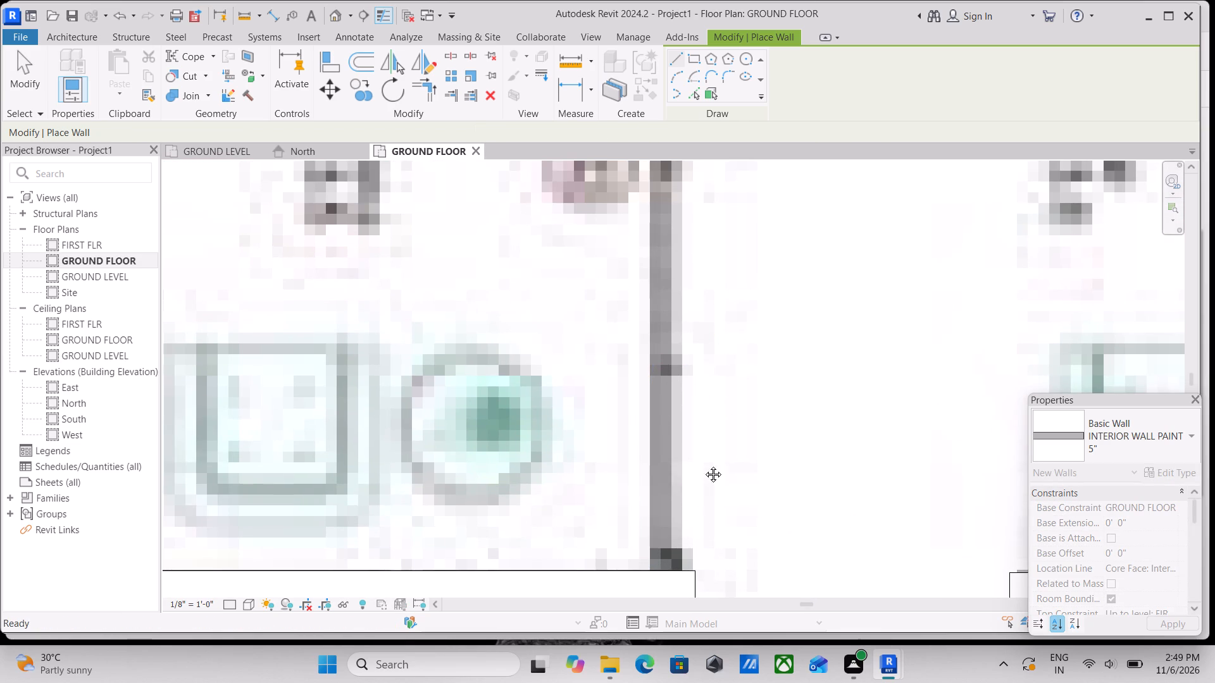
scroll(701, 555, "up", 3)
scroll(730, 489, "up", 6)
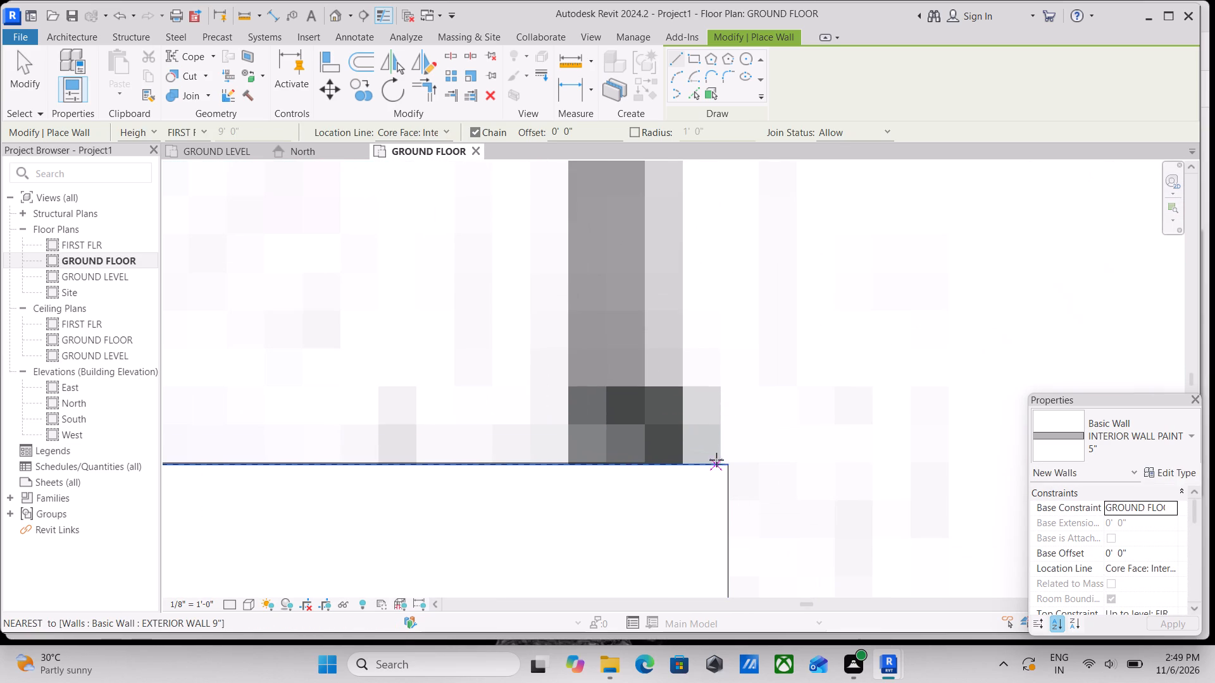
left_click(721, 463)
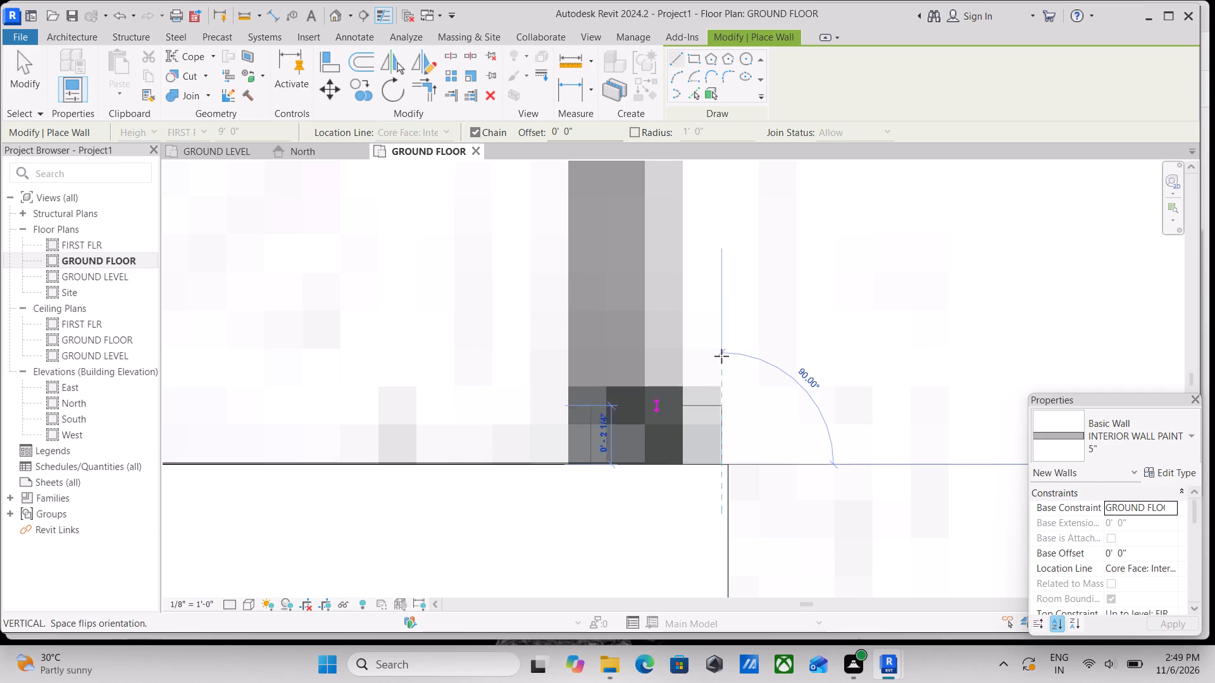
scroll(715, 328, "down", 1)
middle_click_drag(715, 328, 730, 496)
scroll(724, 335, "down", 4)
middle_click_drag(724, 335, 758, 507)
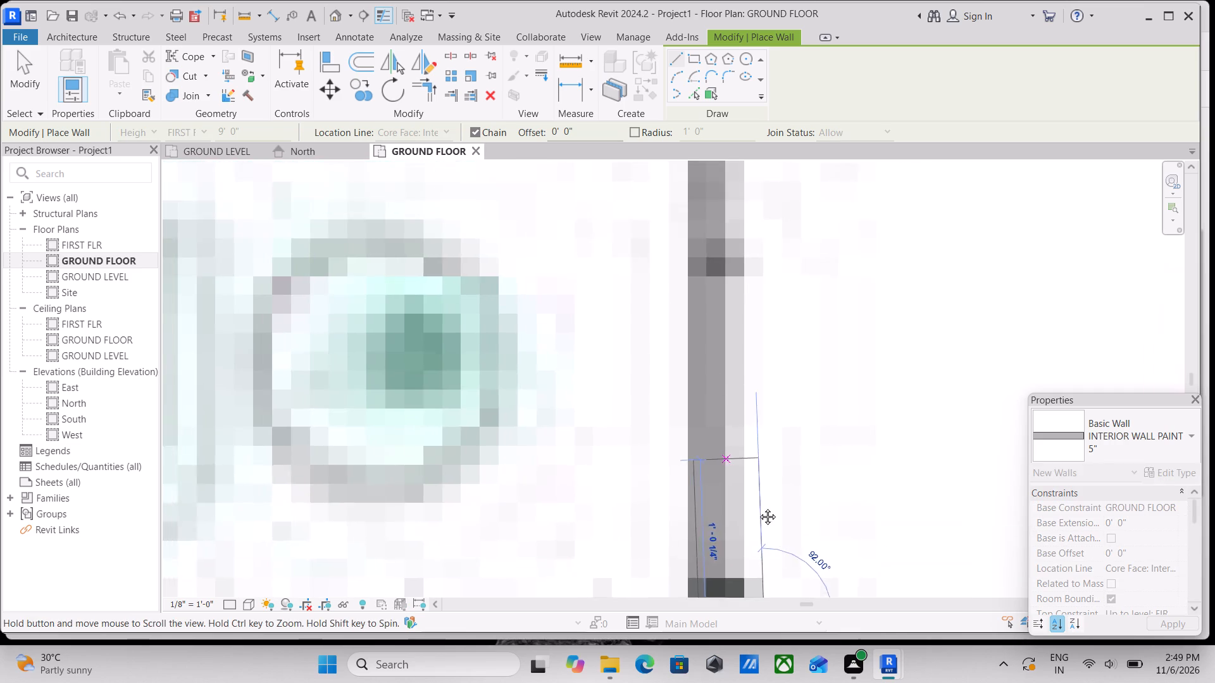
middle_click_drag(758, 507, 754, 525)
scroll(763, 347, "down", 2)
middle_click_drag(763, 347, 738, 512)
scroll(742, 505, "down", 1)
scroll(733, 318, "down", 3)
middle_click_drag(733, 318, 735, 368)
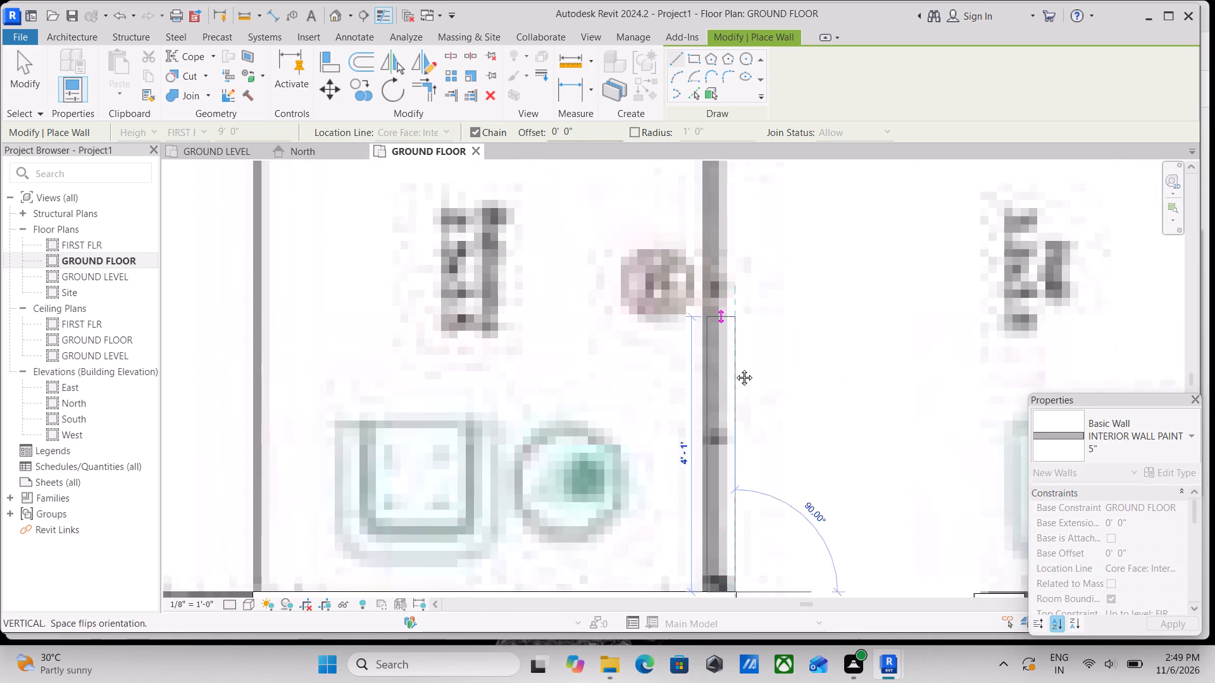
middle_click_drag(735, 368, 731, 553)
middle_click_drag(755, 323, 745, 448)
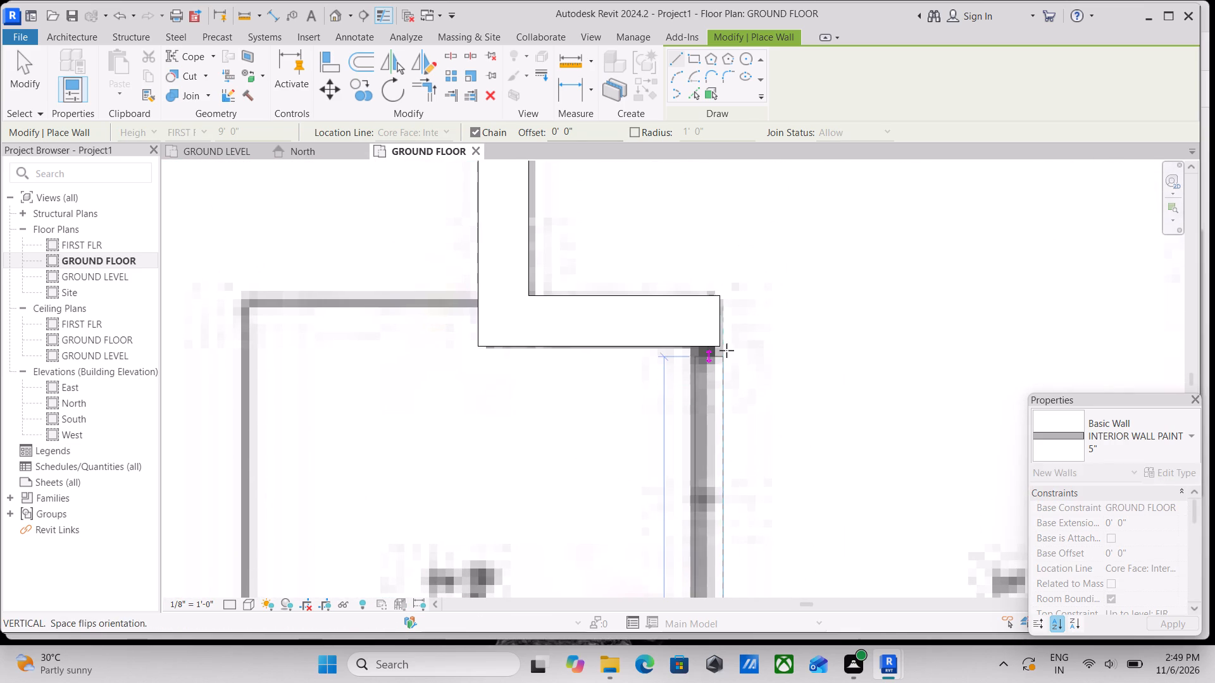
scroll(717, 355, "up", 3)
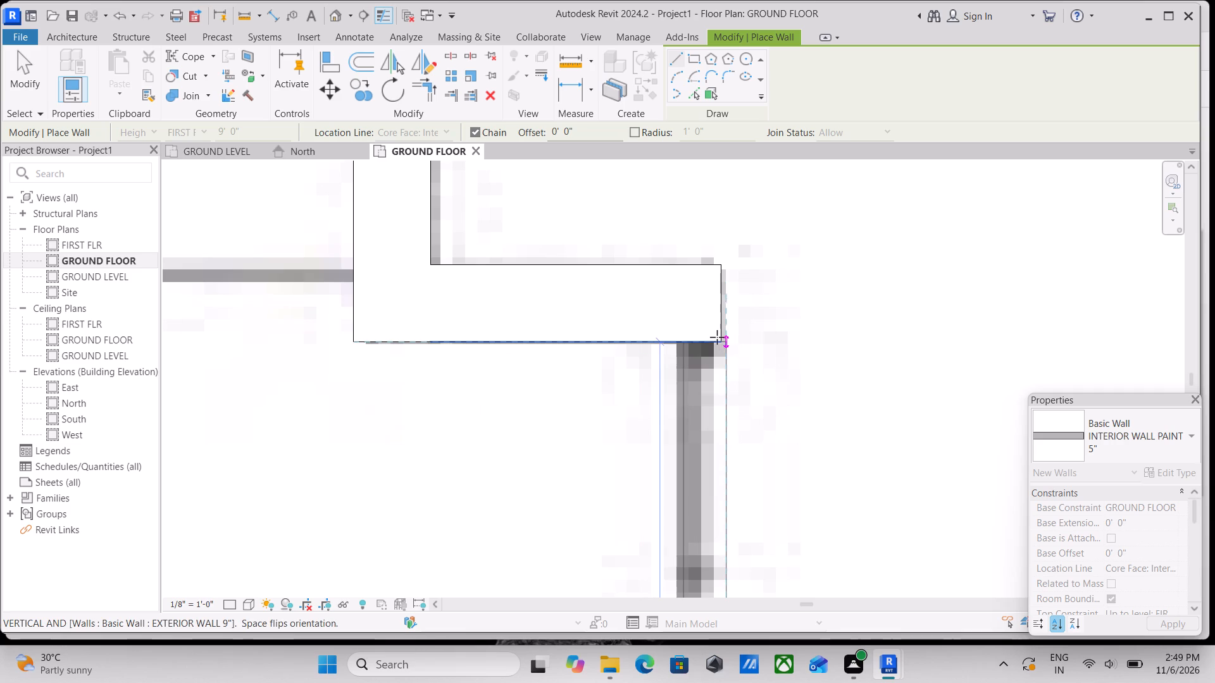
left_click(717, 337)
key("Escape")
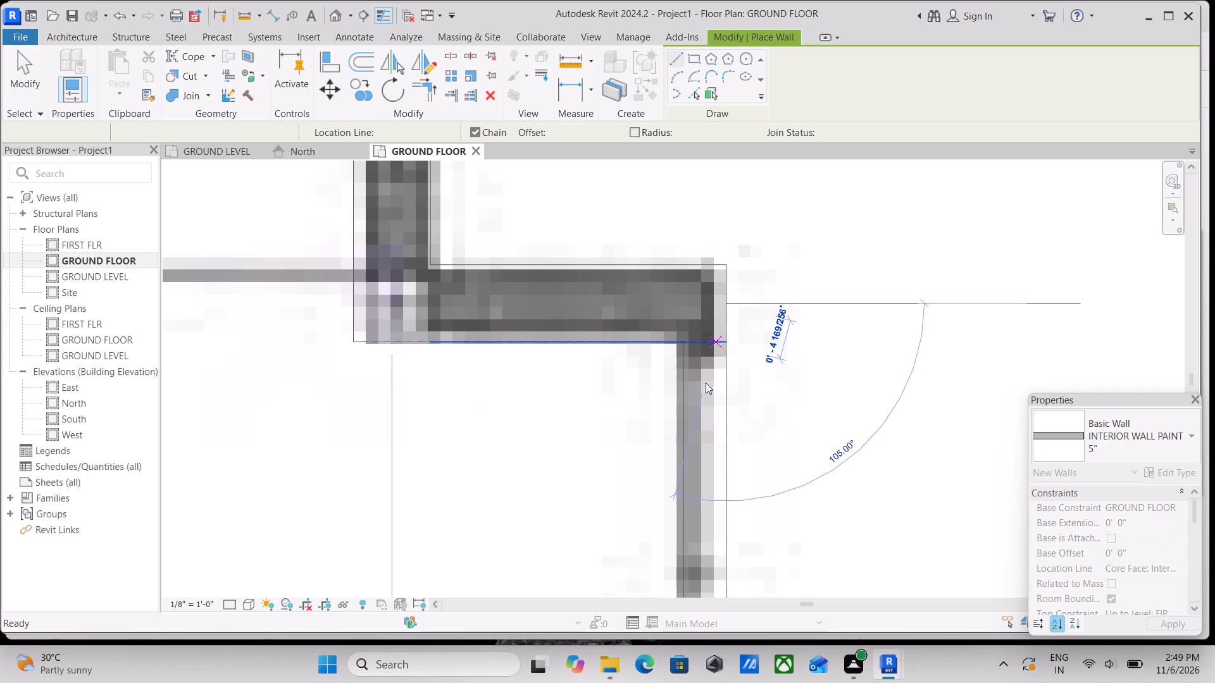
Examine the plan image around the family room and staff room, including the projections outside the exterior wall, for walls still left to trace.
scroll(697, 395, "down", 10)
middle_click_drag(695, 395, 700, 419)
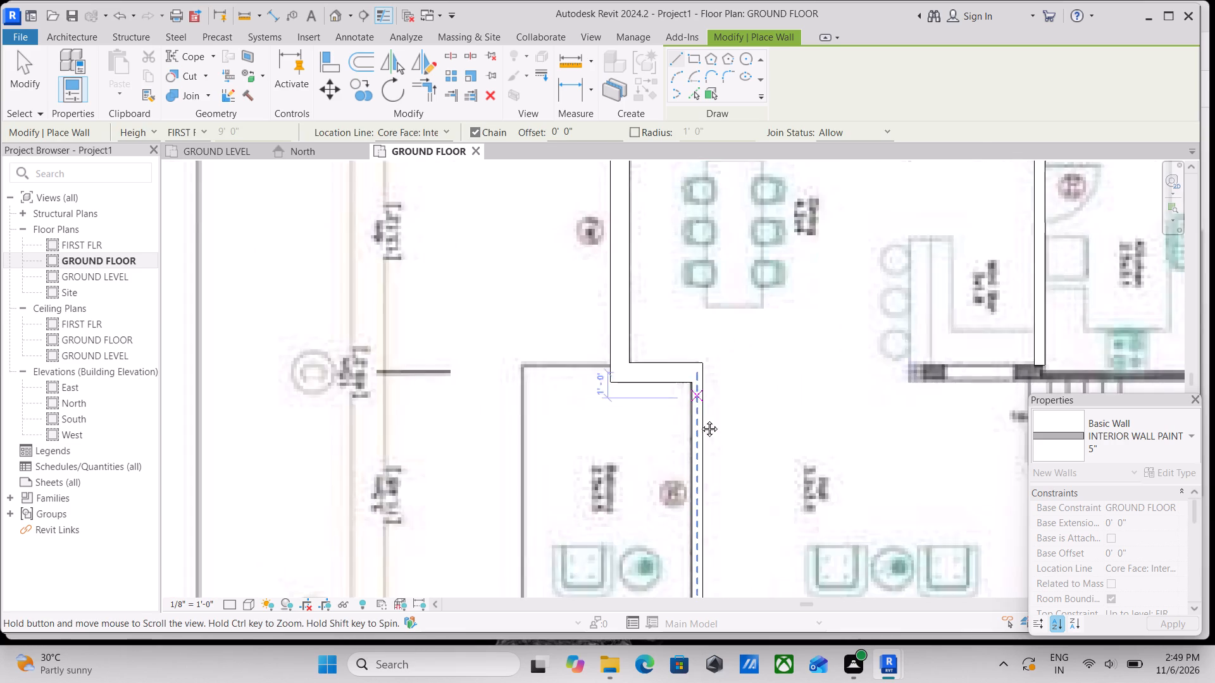
middle_click_drag(700, 419, 700, 508)
scroll(645, 303, "down", 1)
middle_click_drag(645, 303, 663, 477)
middle_click_drag(668, 304, 656, 457)
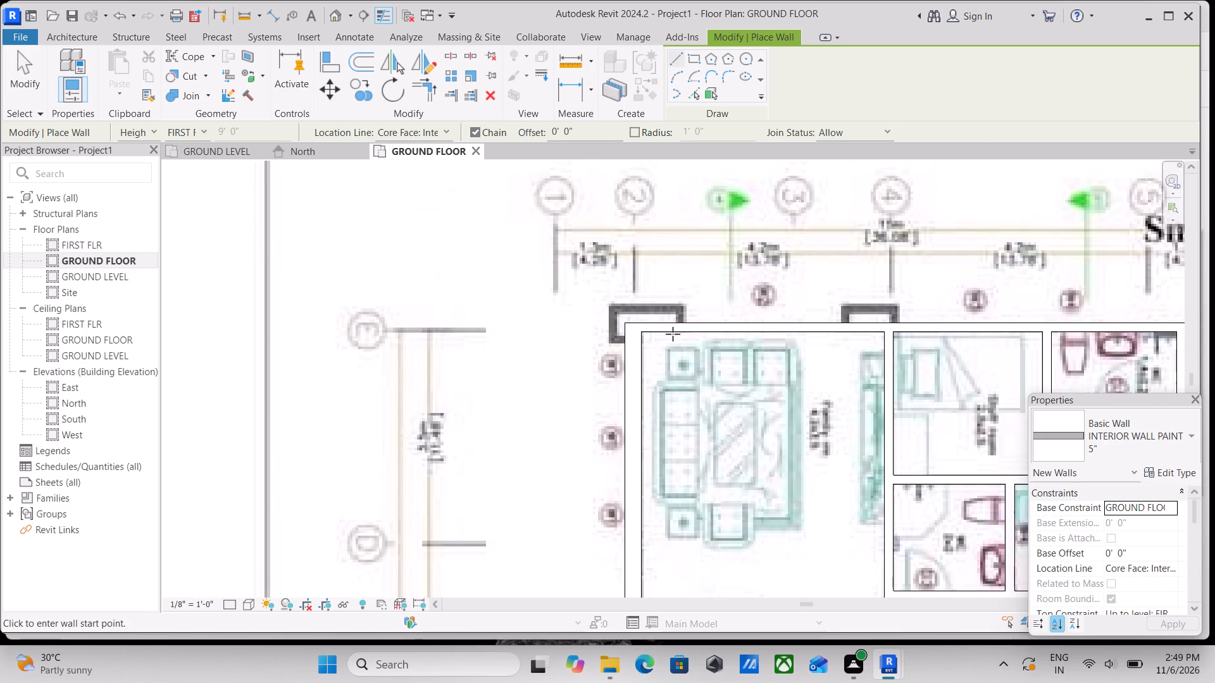
scroll(768, 305, "up", 5)
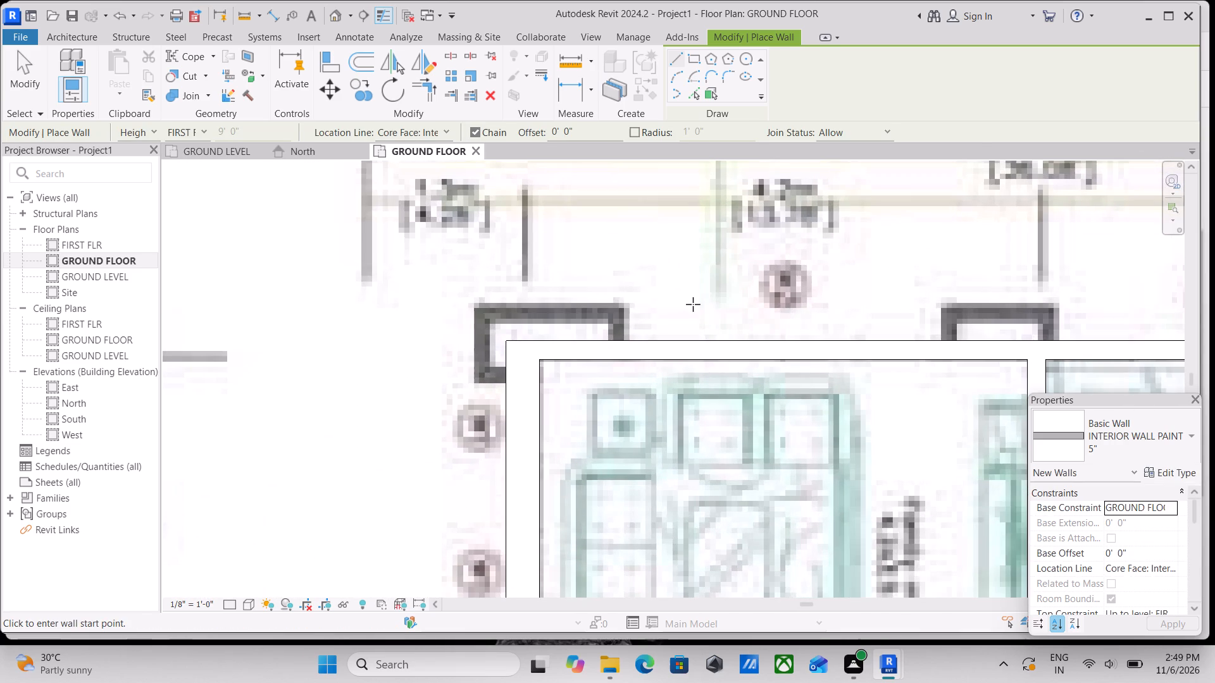
middle_click_drag(693, 304, 485, 302)
middle_click_drag(790, 321, 648, 318)
scroll(790, 321, "down", 1)
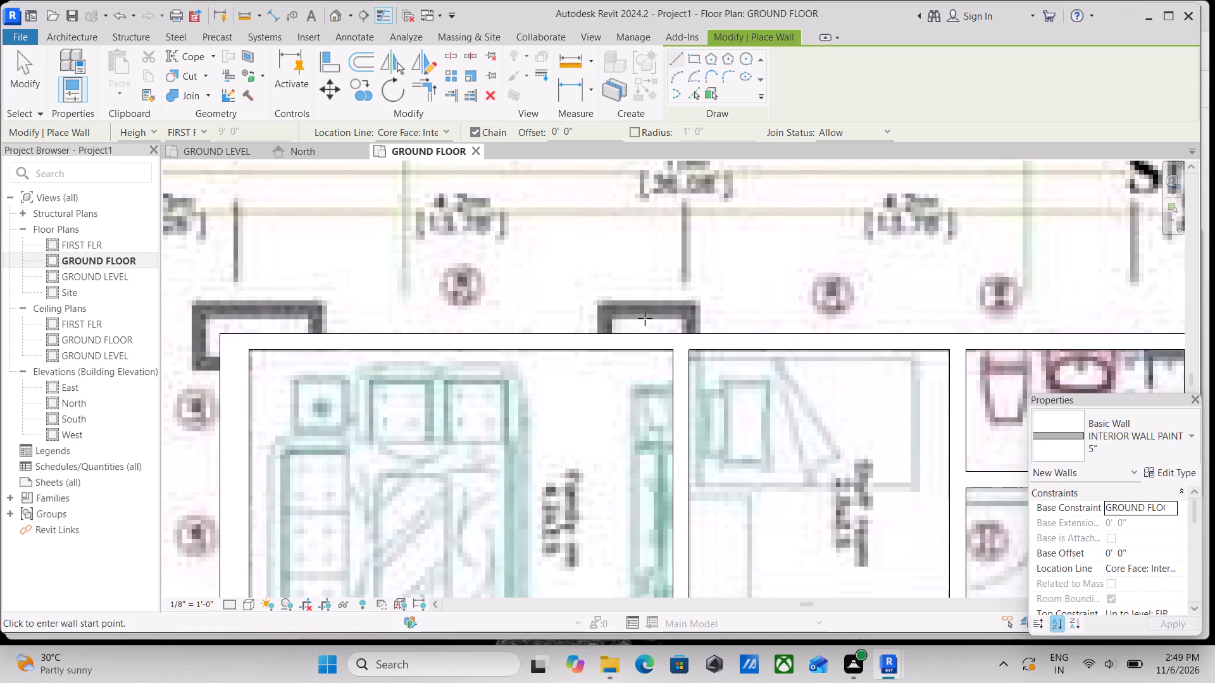
scroll(652, 295, "down", 2)
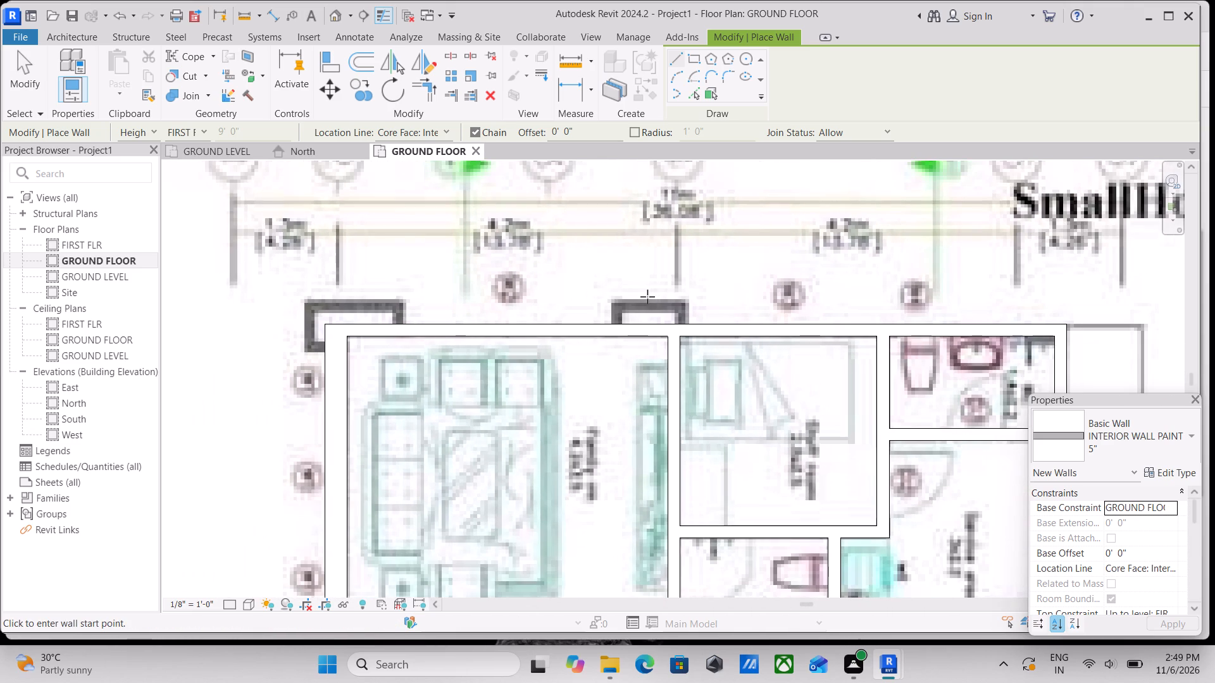
scroll(710, 298, "down", 5)
scroll(708, 295, "up", 3)
scroll(515, 314, "up", 4)
scroll(759, 290, "down", 2)
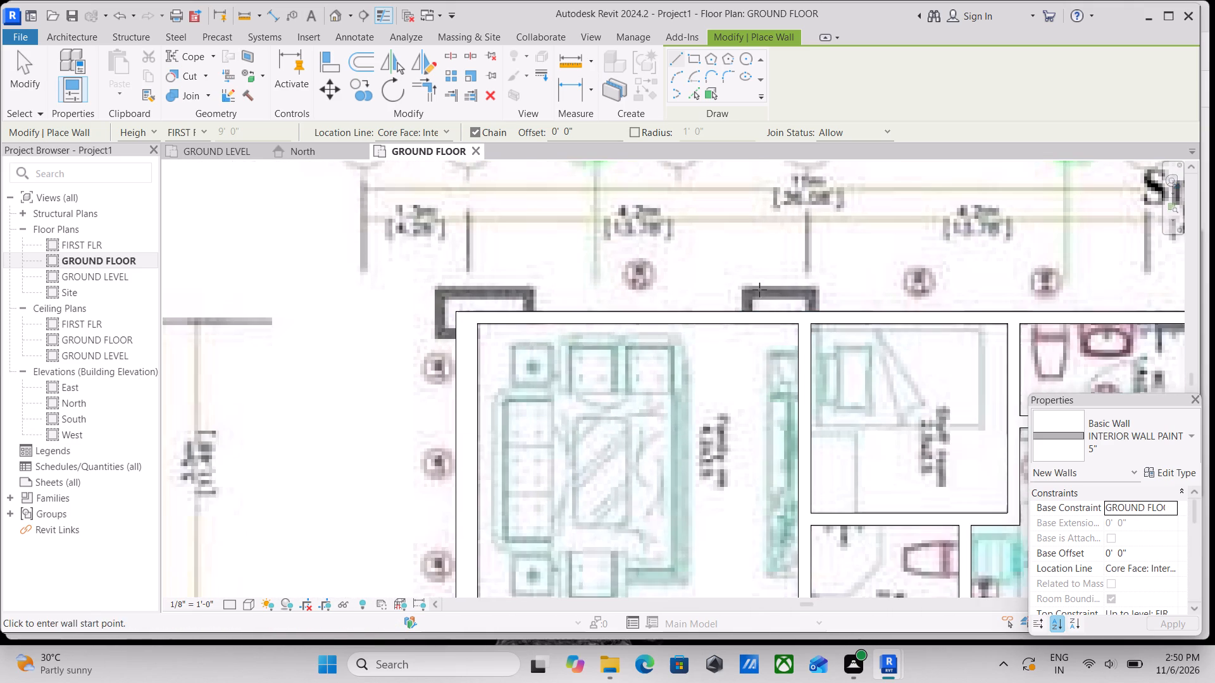
middle_click_drag(759, 290, 735, 341)
scroll(725, 371, "up", 3)
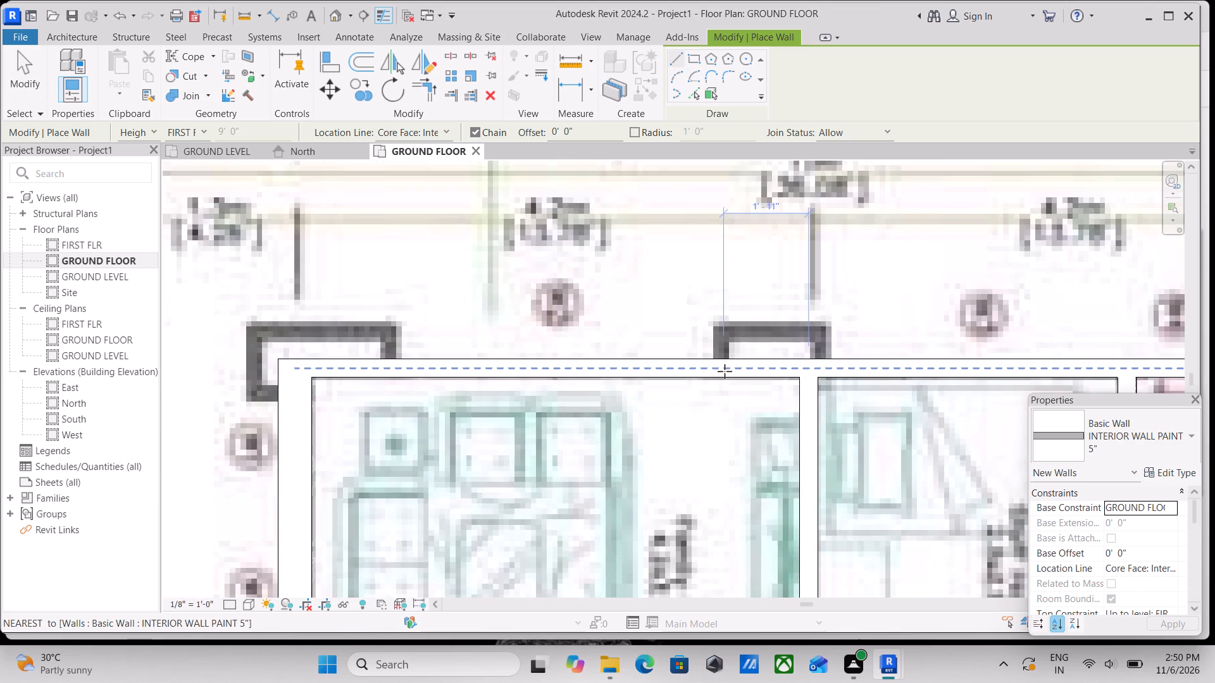
scroll(721, 371, "up", 3)
scroll(708, 352, "down", 3)
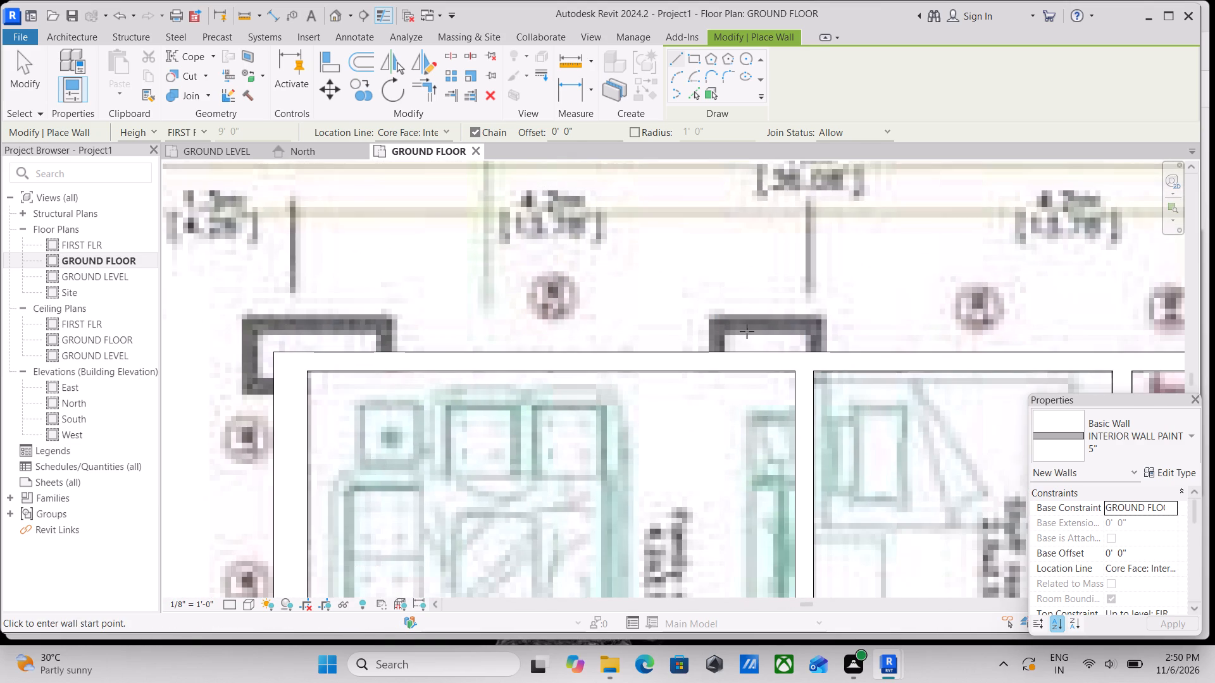
scroll(747, 331, "down", 2)
scroll(800, 319, "down", 5)
middle_click_drag(813, 314, 692, 300)
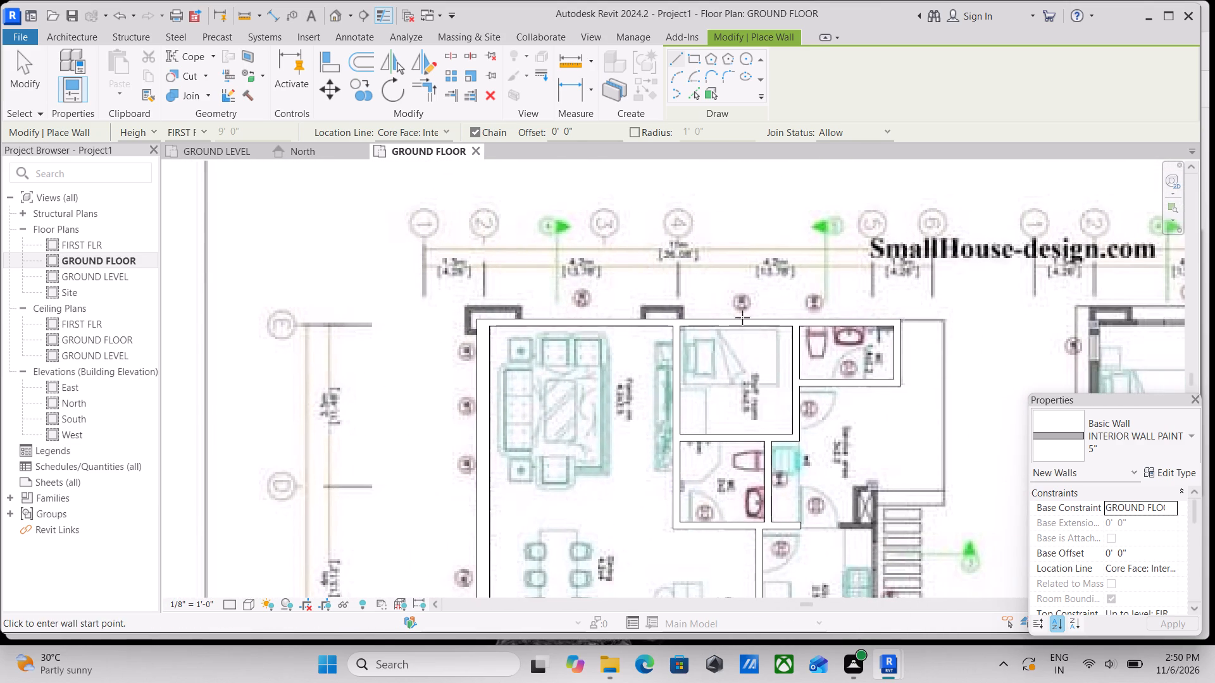
Draw the 5" interior wall between the service area and kitchen, about 4'-4" from the larger WC's wall end to the kitchen's outer wall line.
middle_click_drag(847, 354, 763, 281)
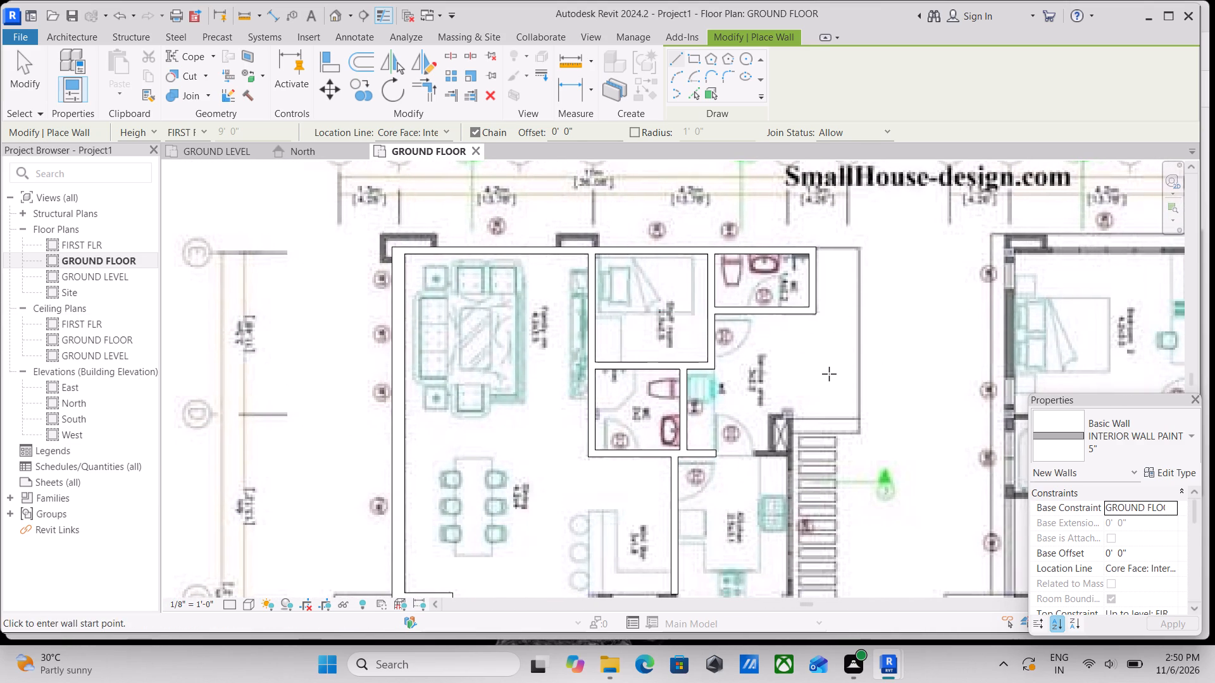
scroll(829, 374, "down", 3)
scroll(782, 405, "up", 7)
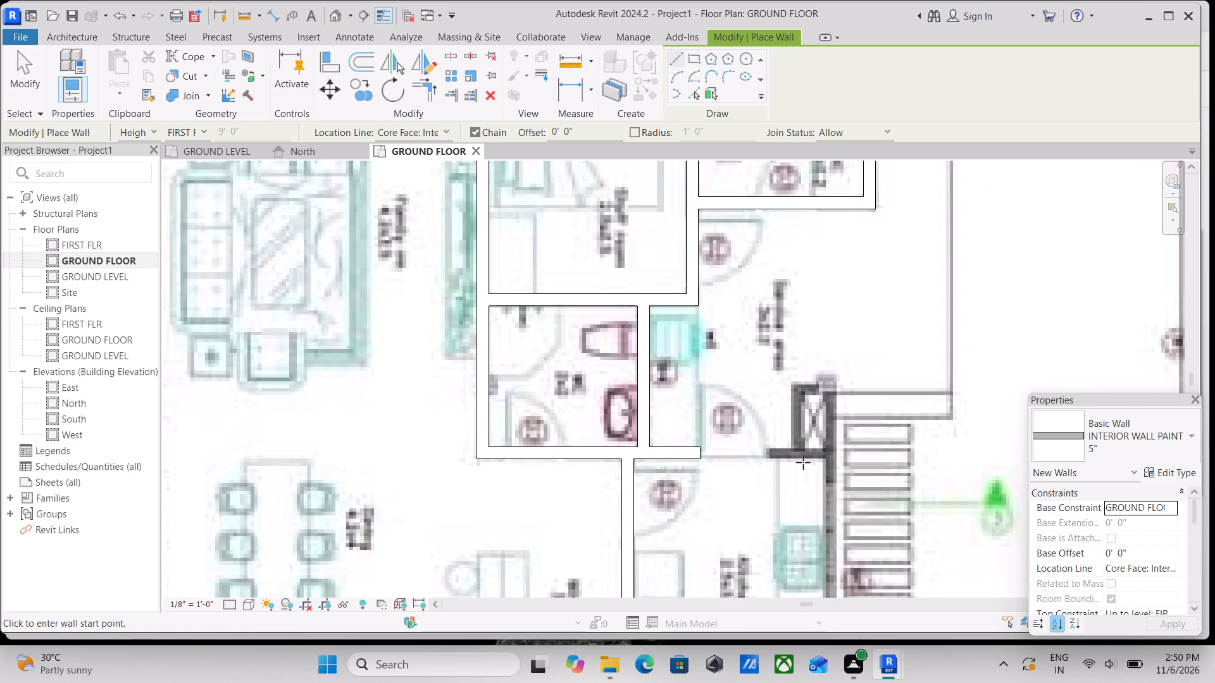
scroll(728, 472, "up", 5)
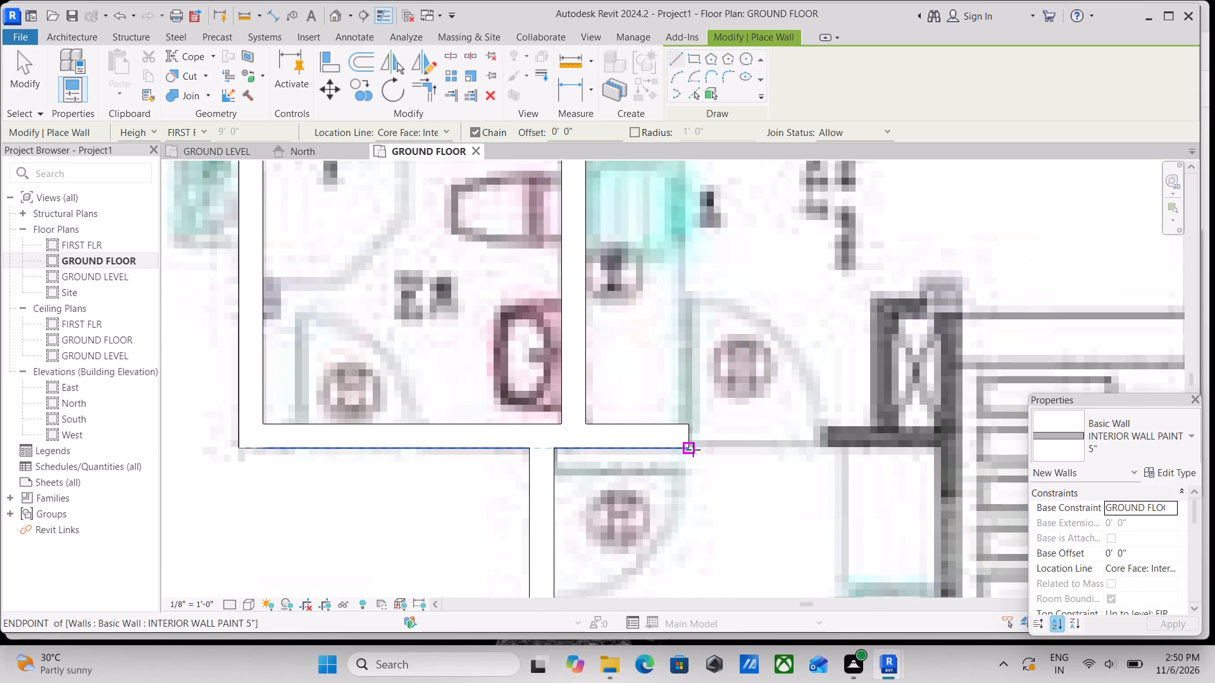
left_click(690, 448)
middle_click_drag(908, 449, 816, 434)
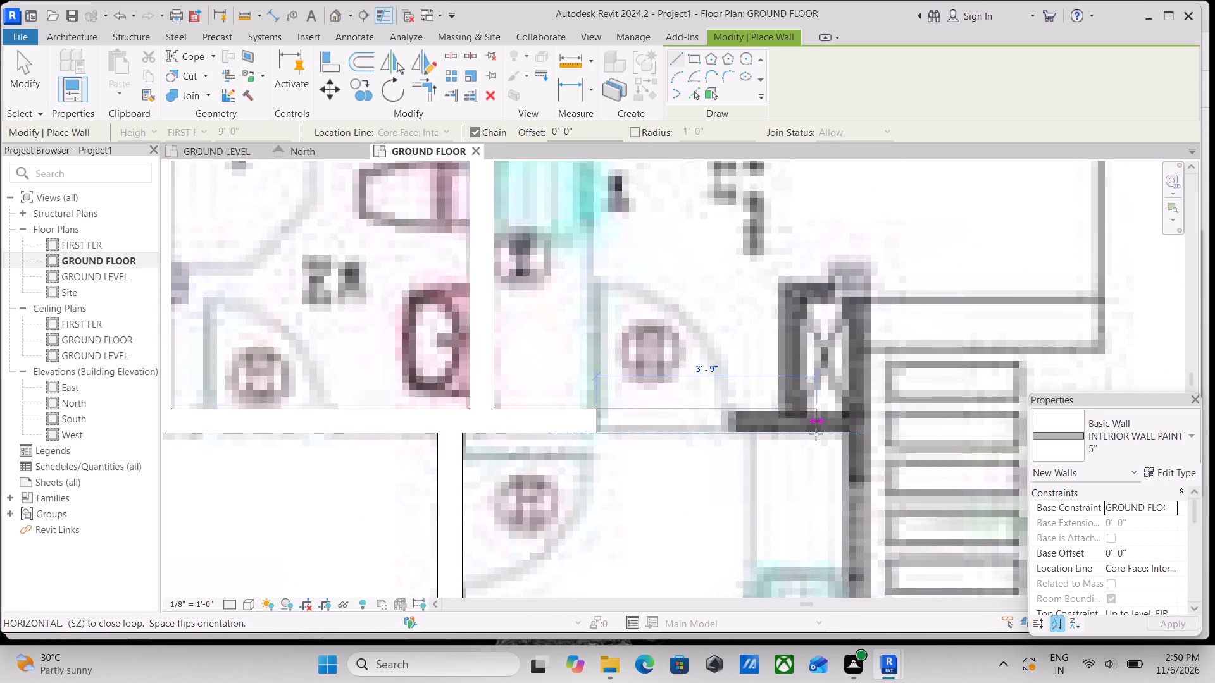
left_click(850, 433)
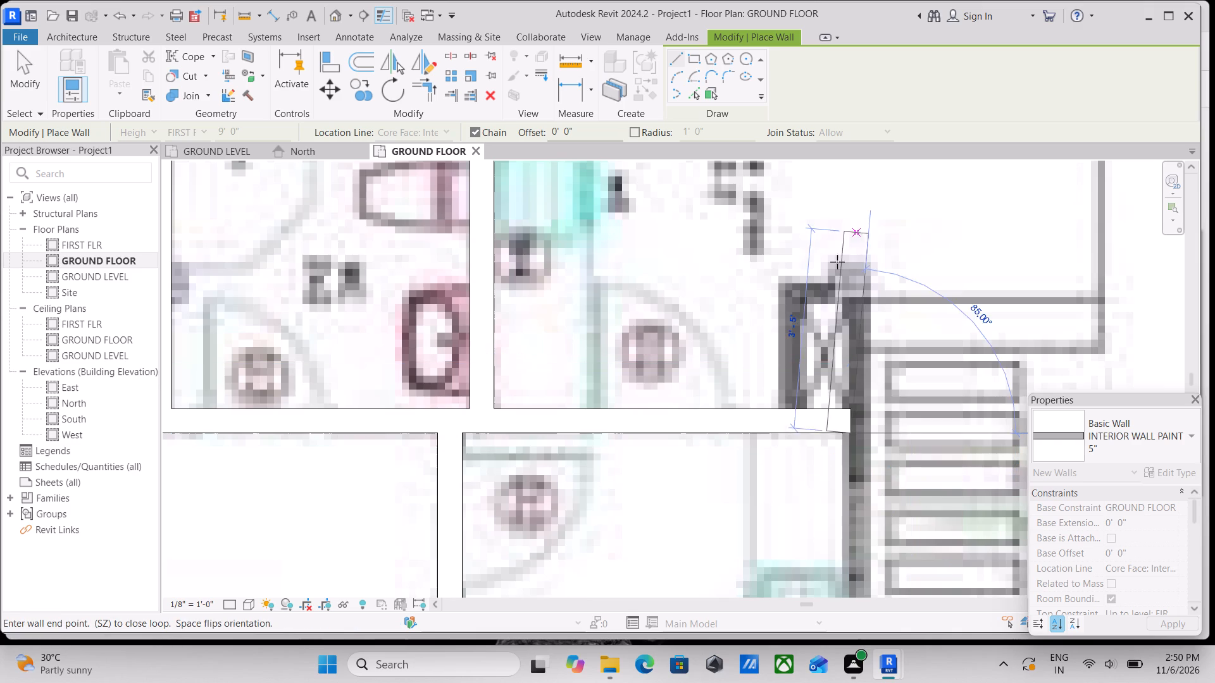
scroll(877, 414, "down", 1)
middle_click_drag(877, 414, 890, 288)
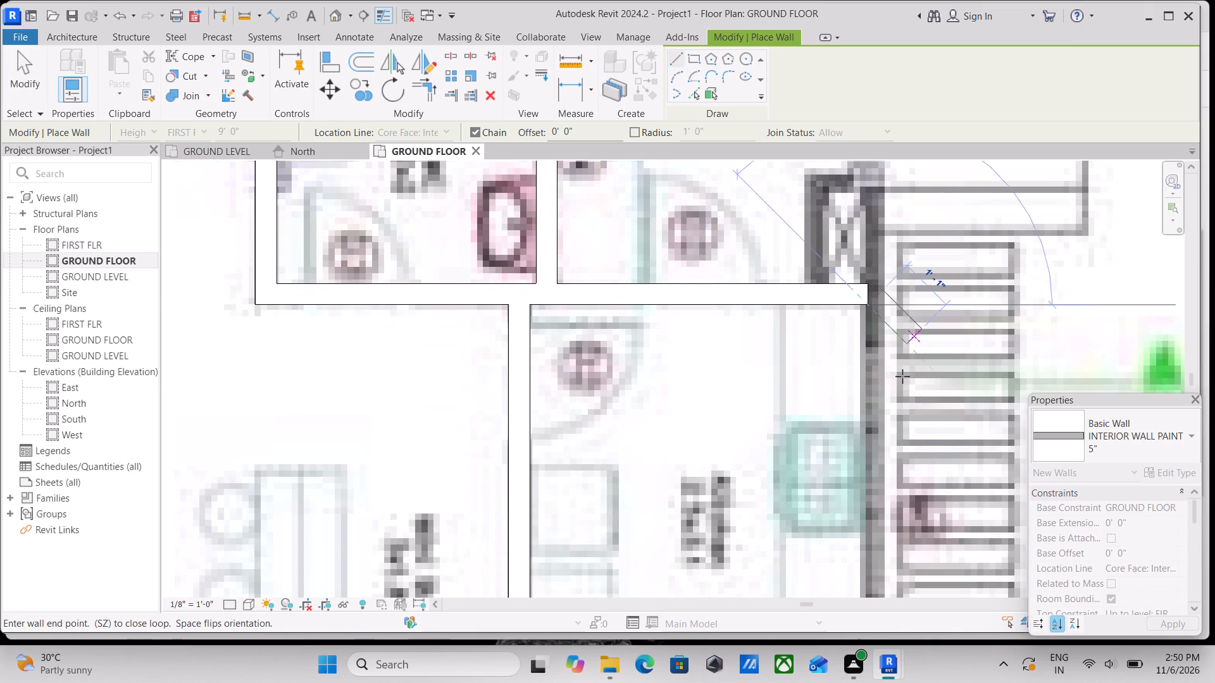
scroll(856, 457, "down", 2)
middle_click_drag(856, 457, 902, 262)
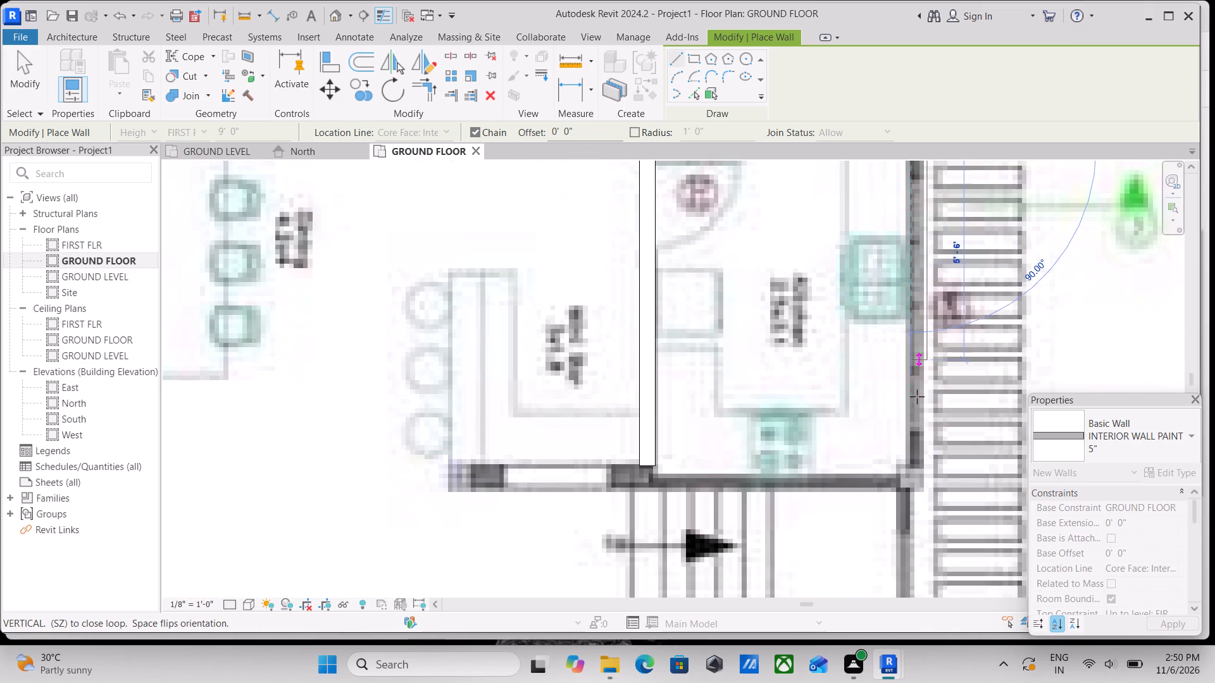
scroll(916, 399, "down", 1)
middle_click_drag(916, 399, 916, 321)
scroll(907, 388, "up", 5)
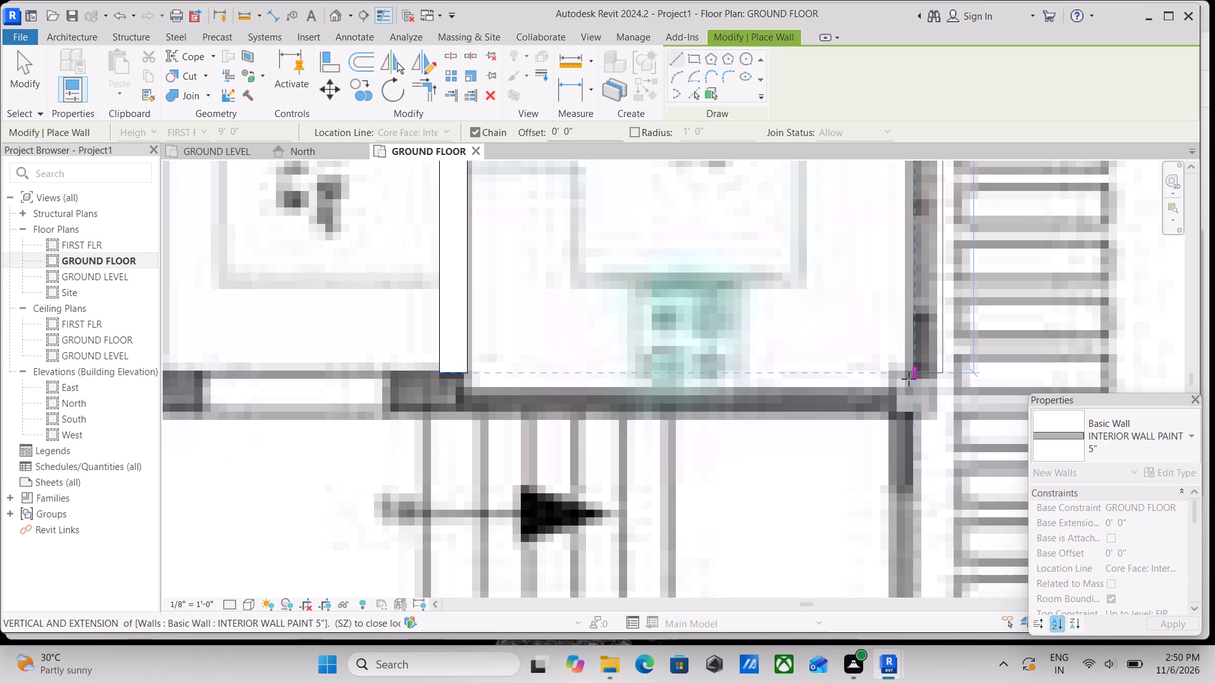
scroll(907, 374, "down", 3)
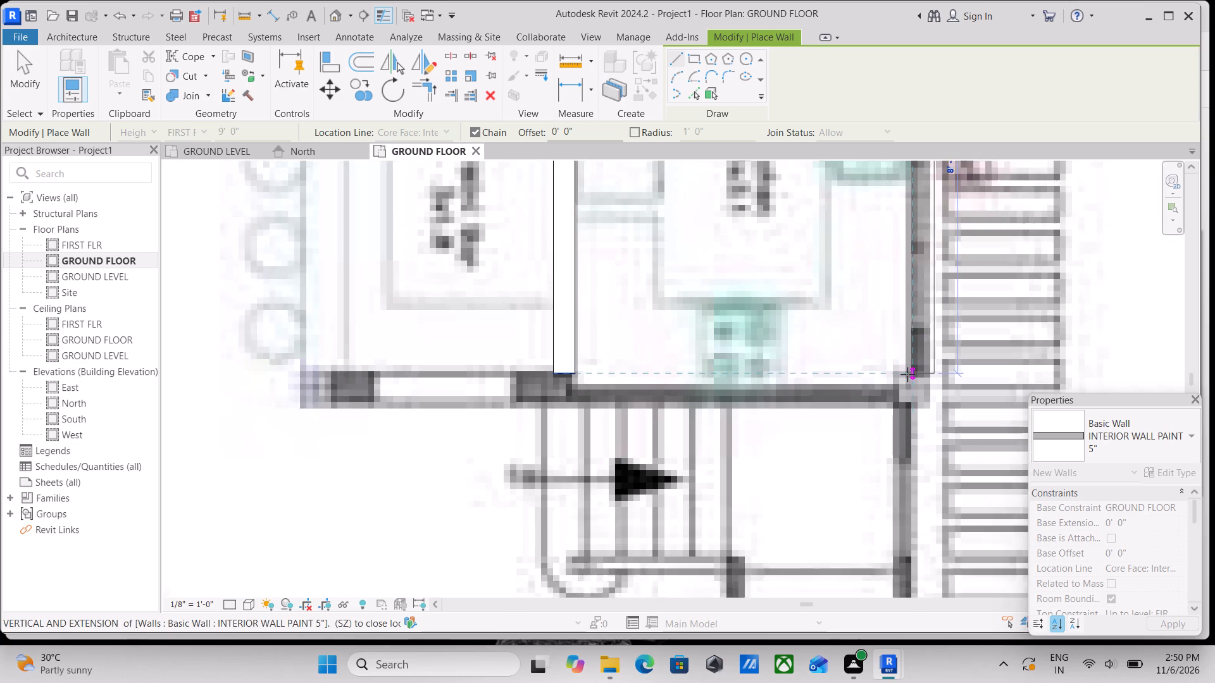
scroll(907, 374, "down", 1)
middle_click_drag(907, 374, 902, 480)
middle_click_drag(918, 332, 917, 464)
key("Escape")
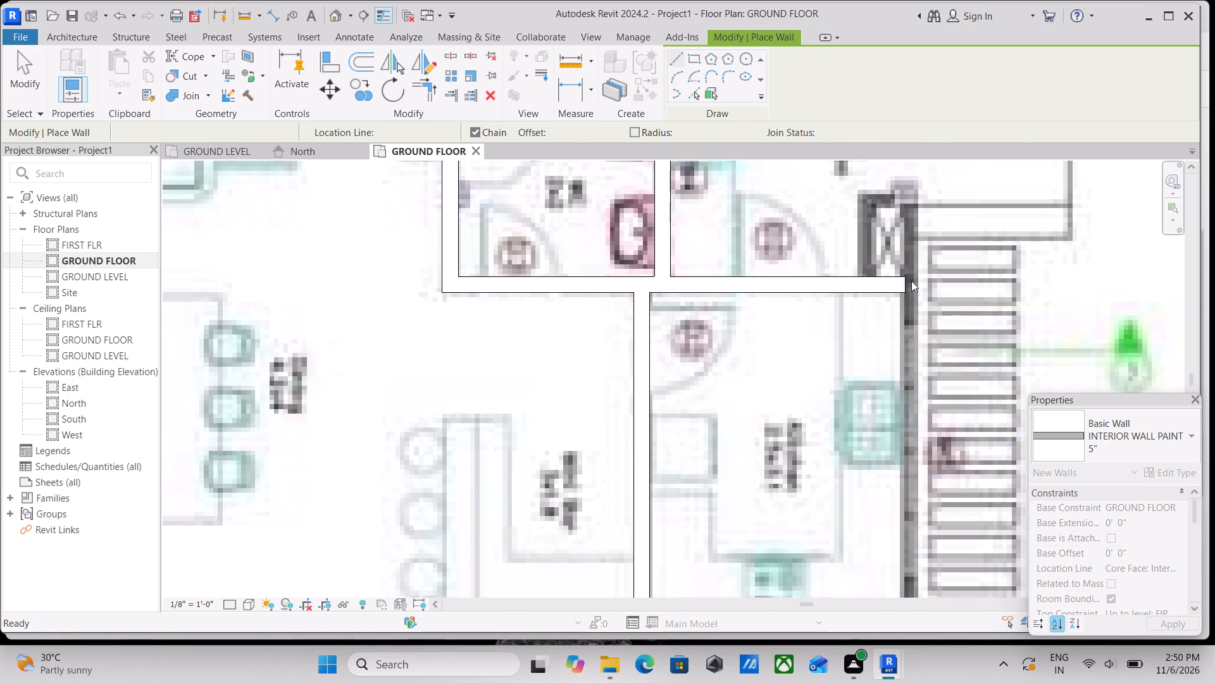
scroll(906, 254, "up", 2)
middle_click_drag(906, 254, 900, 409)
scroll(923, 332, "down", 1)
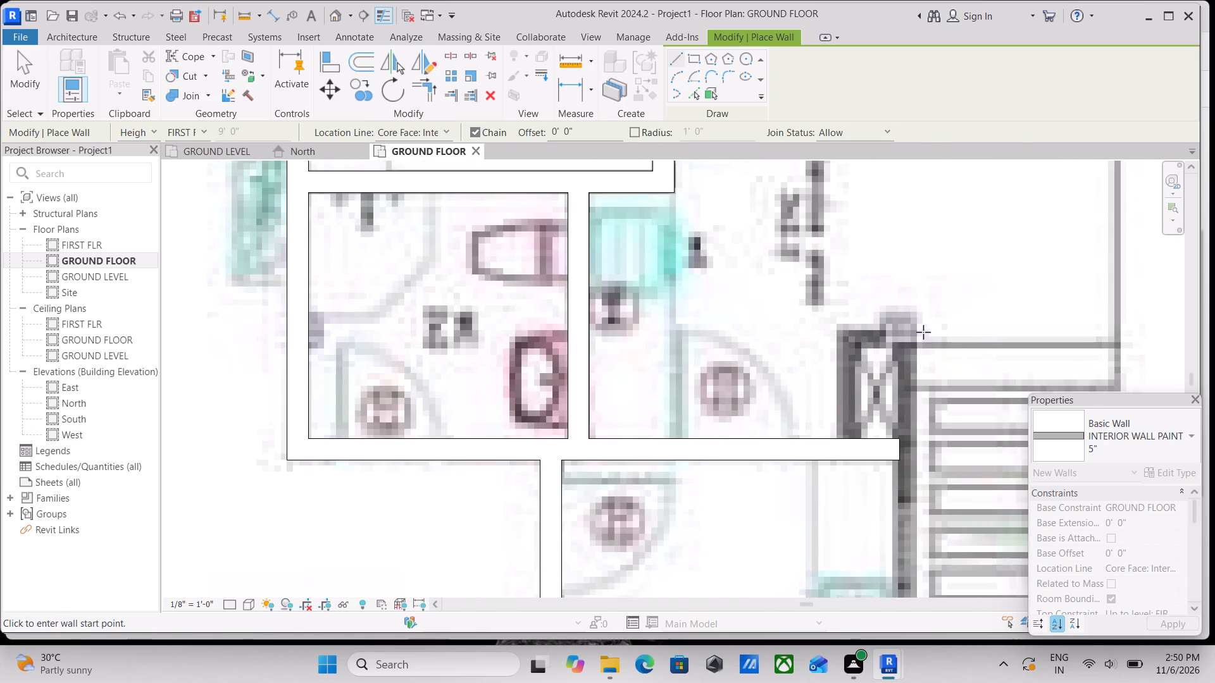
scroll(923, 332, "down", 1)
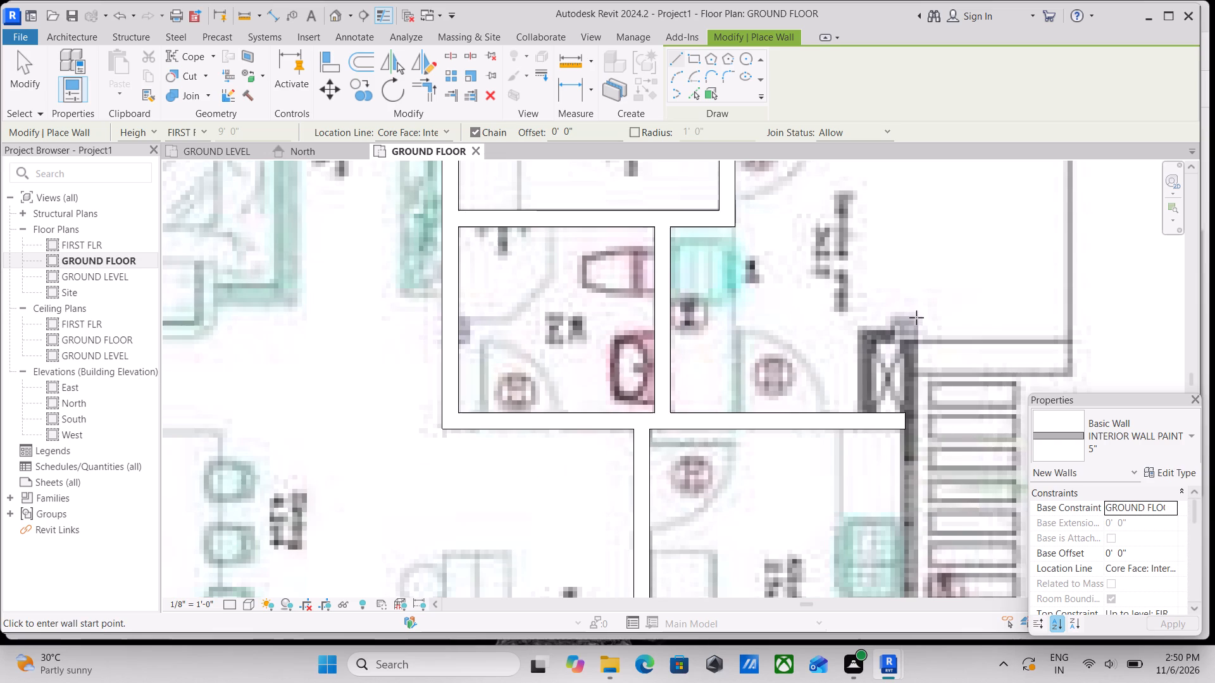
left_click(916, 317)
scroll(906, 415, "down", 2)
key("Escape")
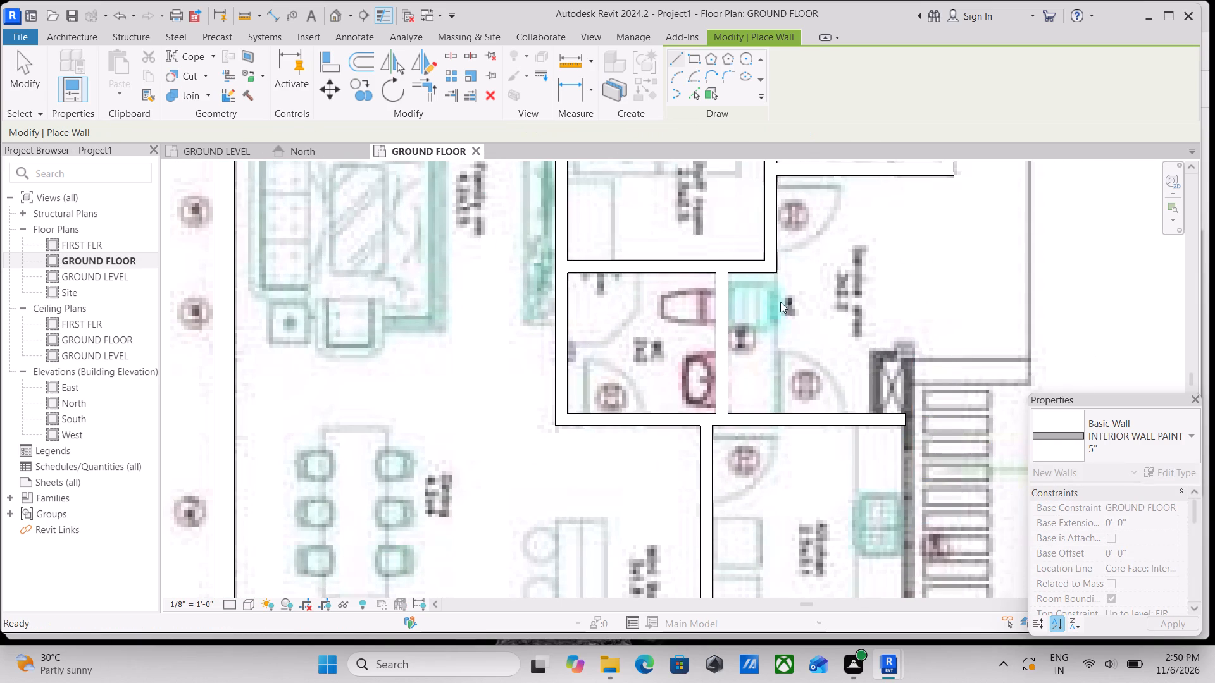
Examine the front rendering above the plan and the hall and living room area of the ground floor plan.
scroll(780, 302, "down", 4)
scroll(726, 280, "down", 5)
middle_click_drag(726, 280, 734, 352)
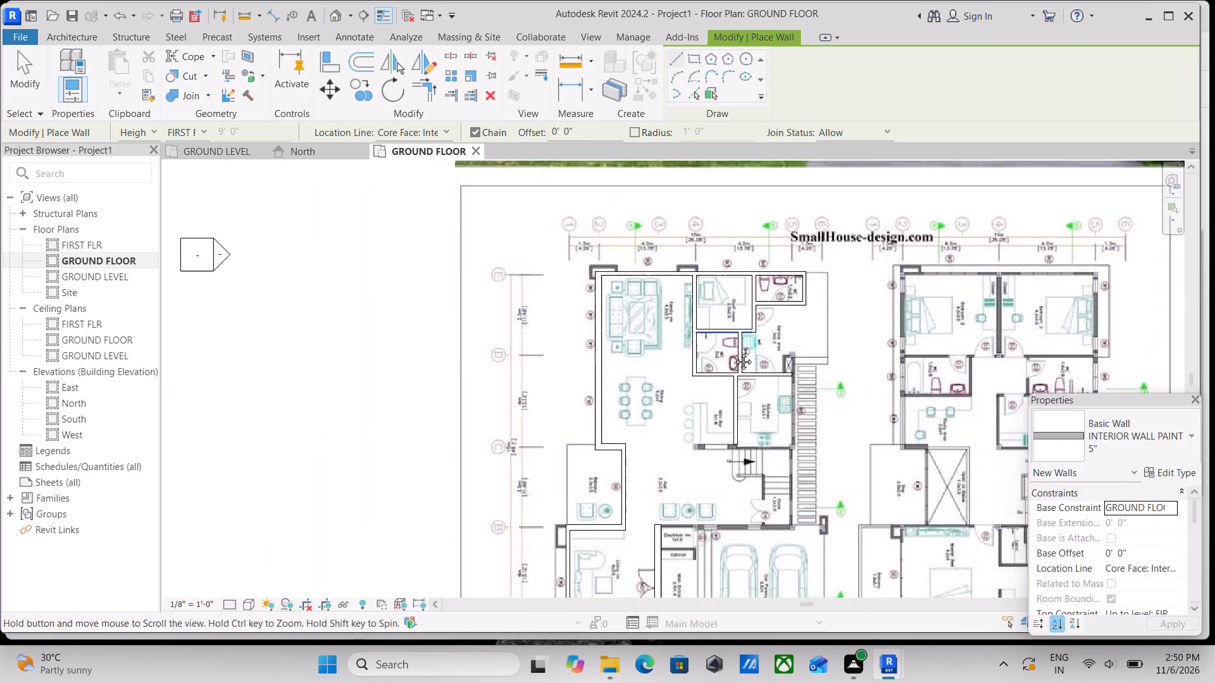
middle_click_drag(734, 352, 739, 443)
middle_click_drag(742, 357, 692, 531)
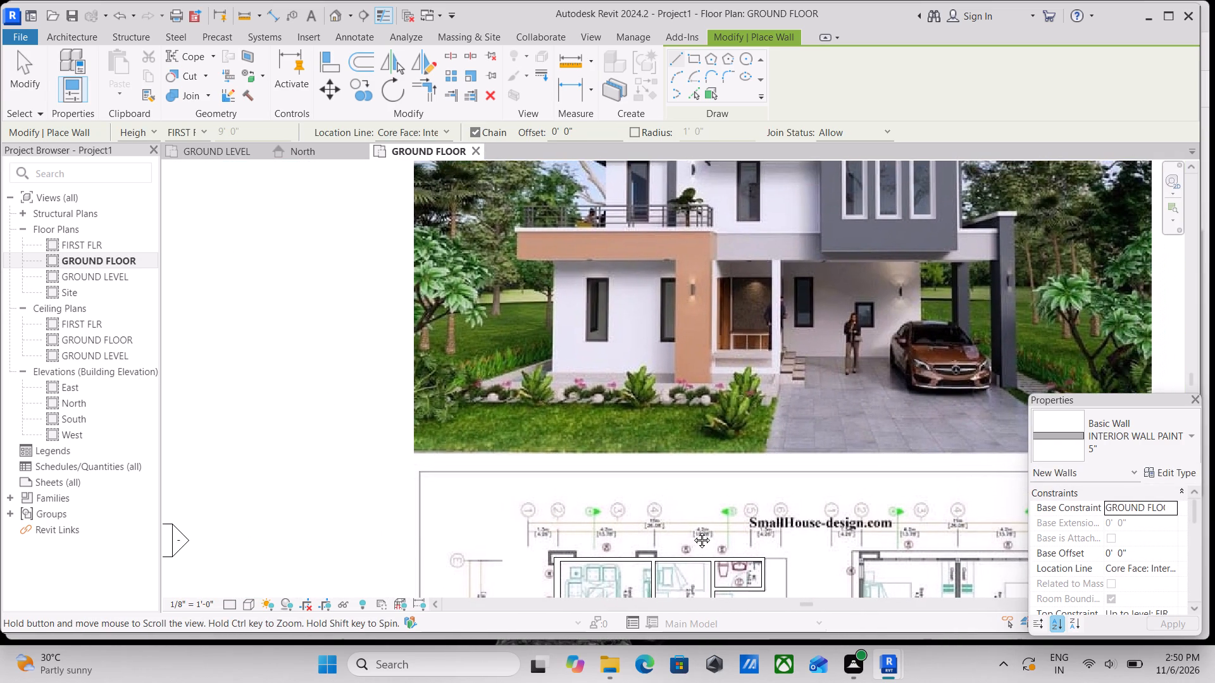
middle_click_drag(692, 531, 652, 560)
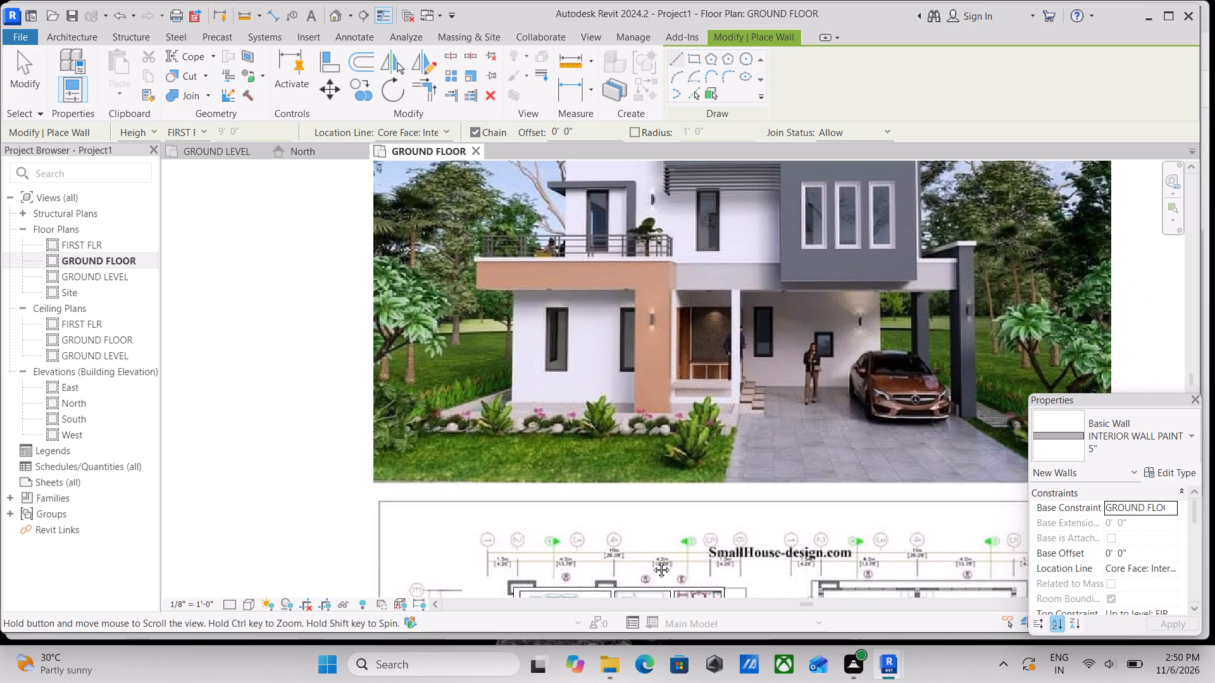
middle_click_drag(652, 560, 664, 519)
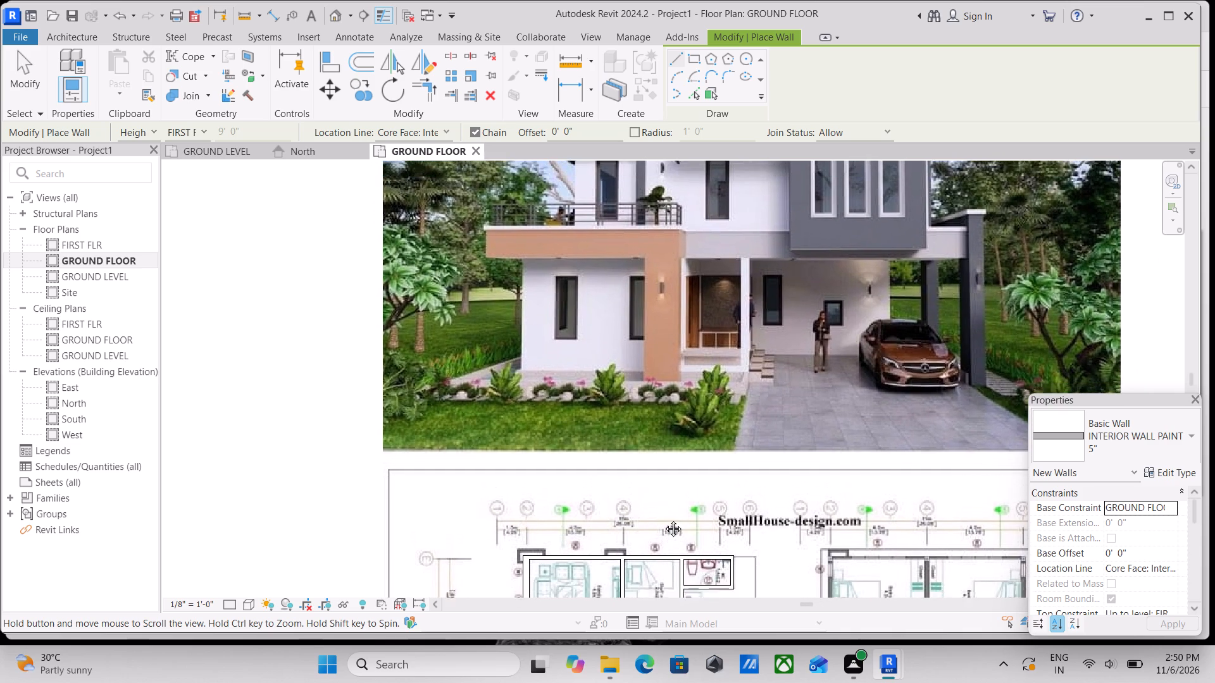
middle_click_drag(664, 519, 623, 500)
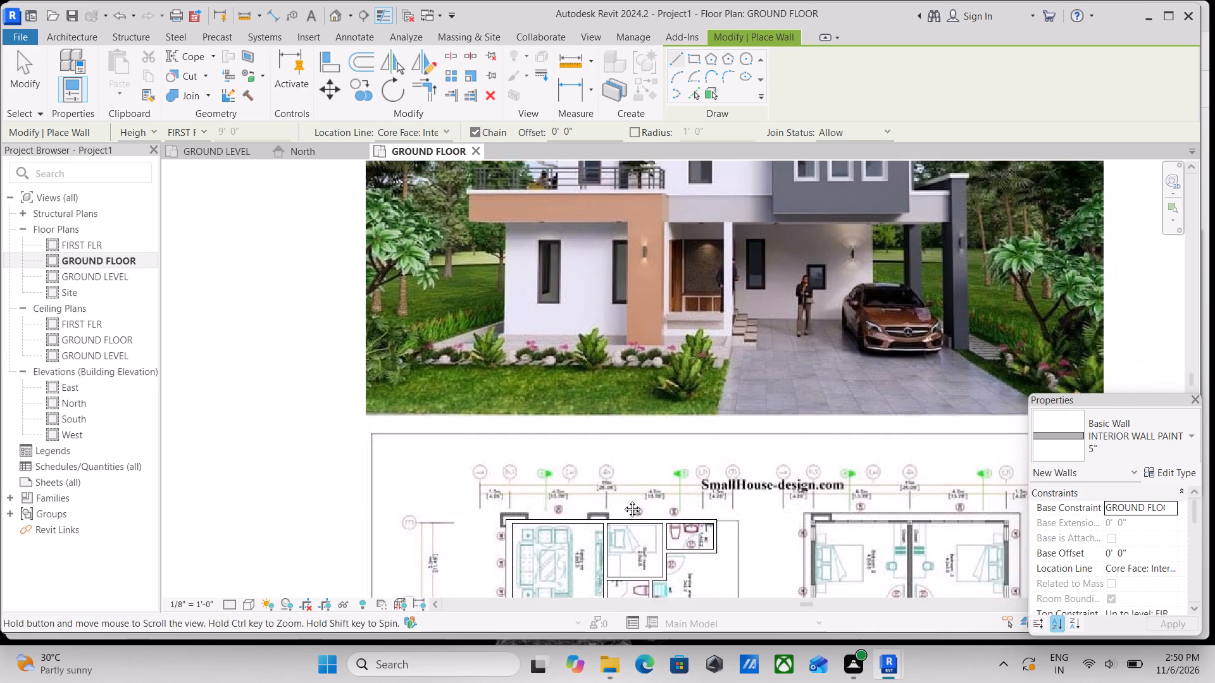
middle_click_drag(623, 500, 728, 180)
scroll(668, 530, "up", 3)
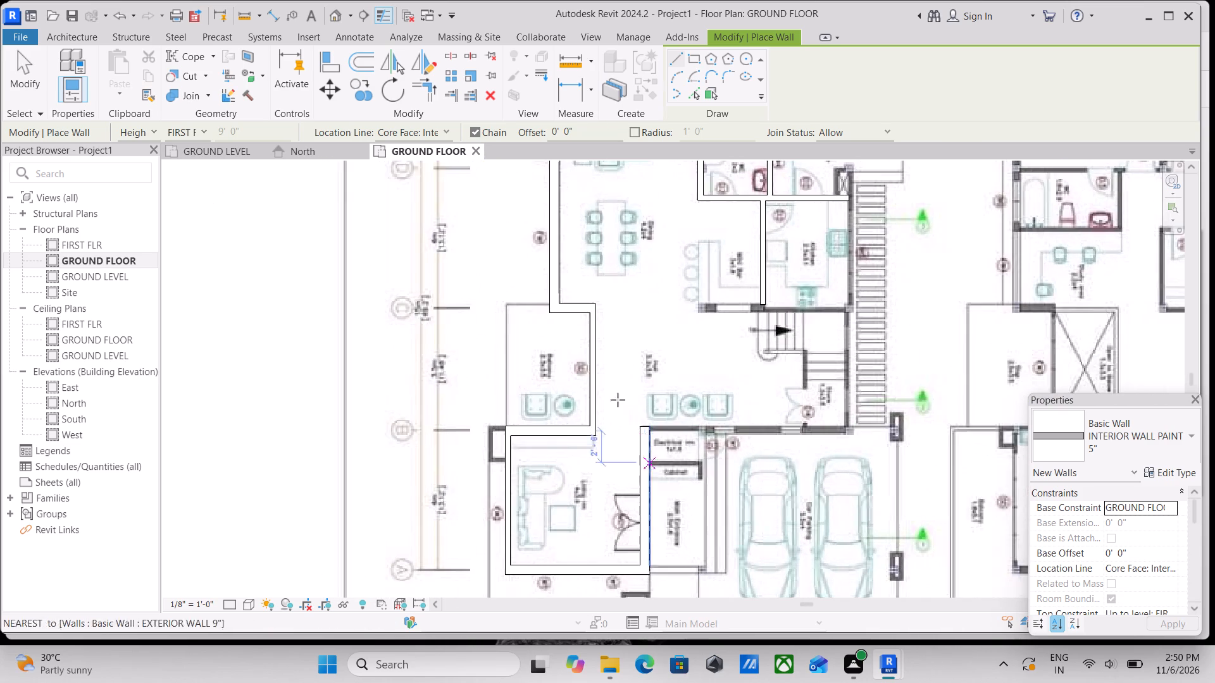
scroll(735, 274, "up", 3)
scroll(651, 338, "up", 4)
scroll(702, 279, "down", 6)
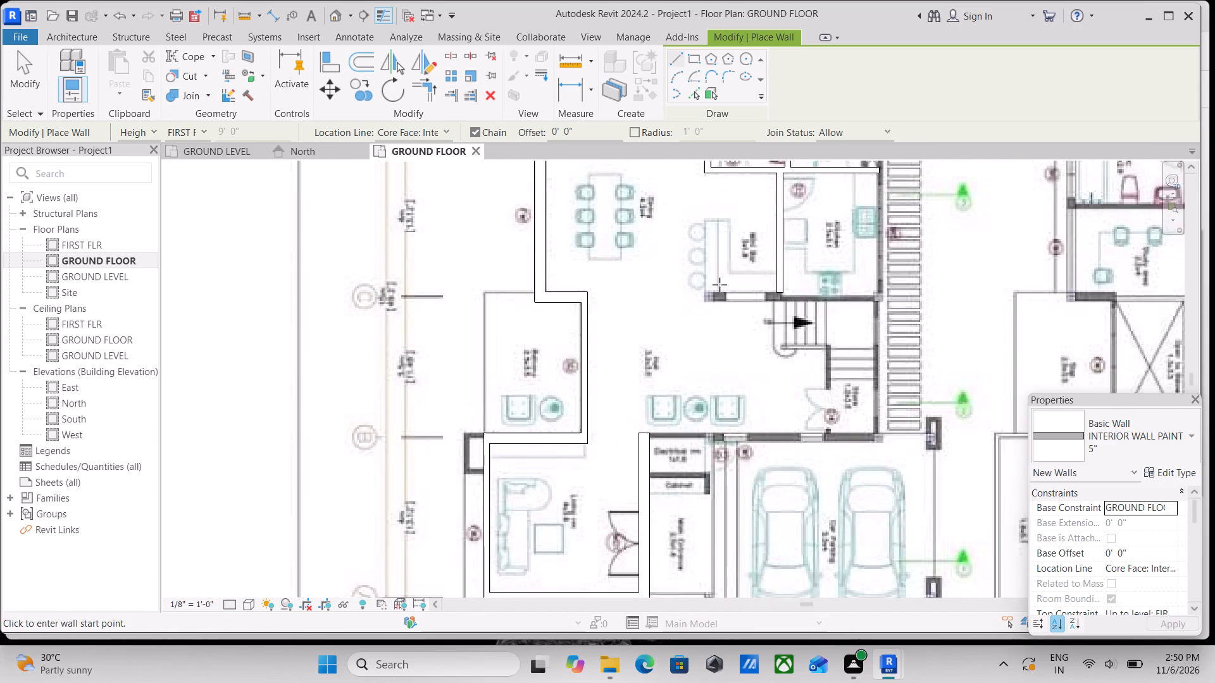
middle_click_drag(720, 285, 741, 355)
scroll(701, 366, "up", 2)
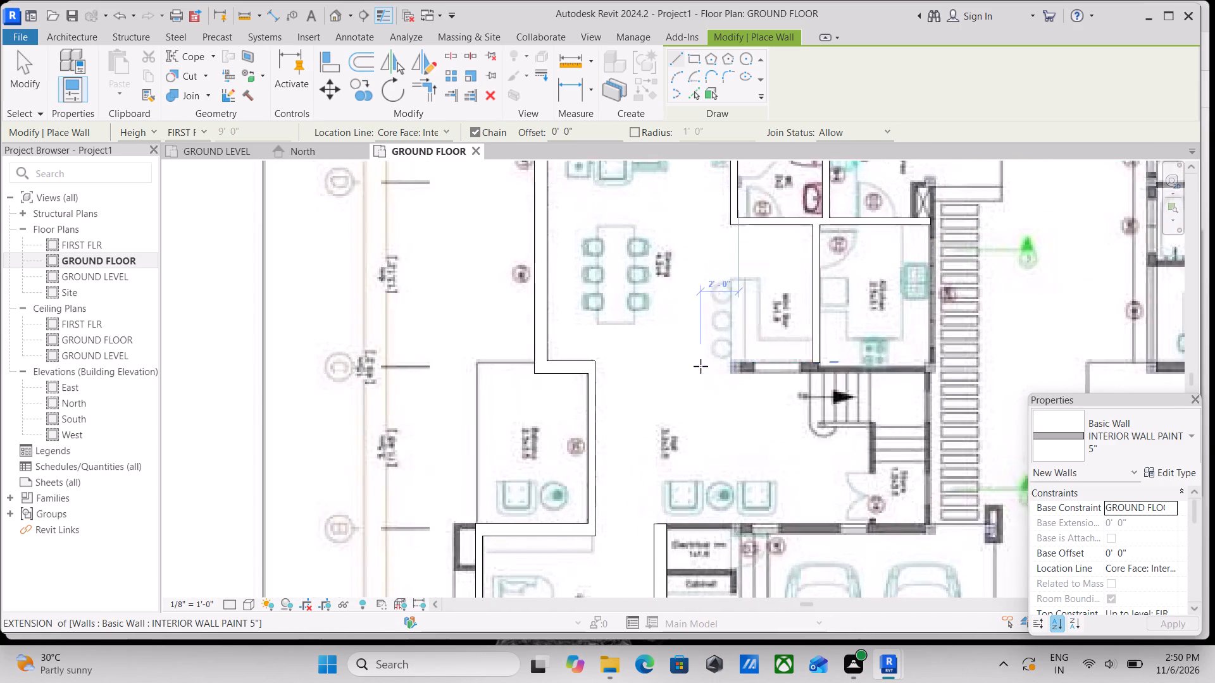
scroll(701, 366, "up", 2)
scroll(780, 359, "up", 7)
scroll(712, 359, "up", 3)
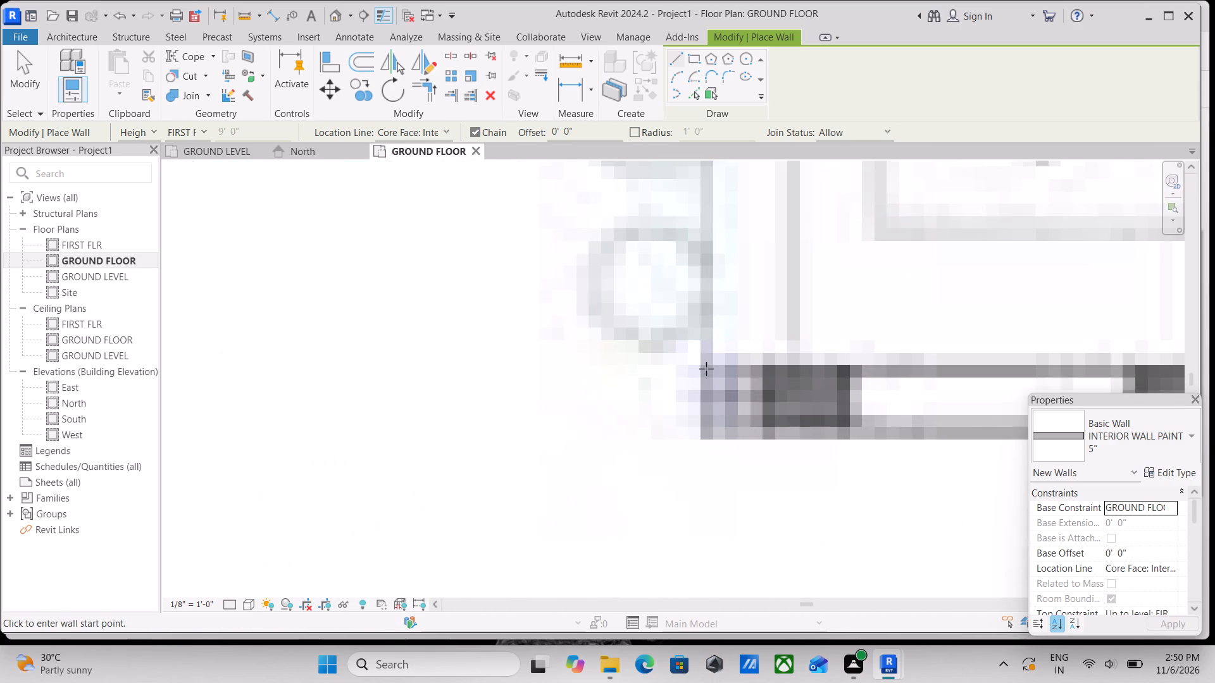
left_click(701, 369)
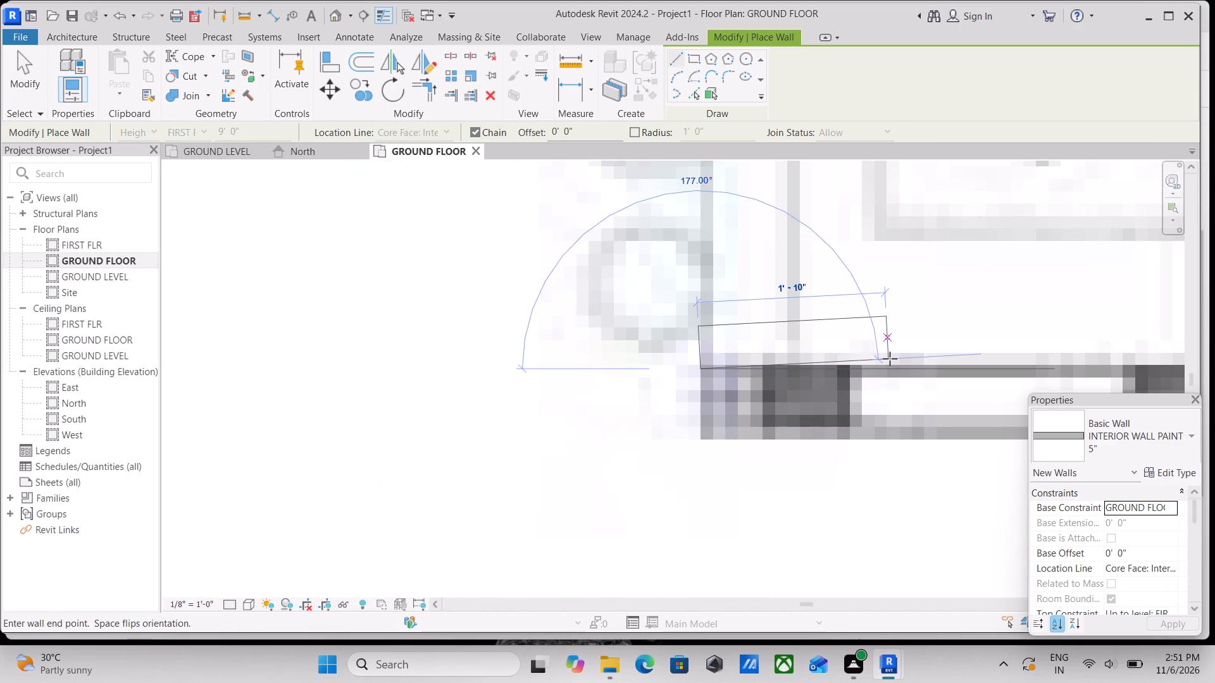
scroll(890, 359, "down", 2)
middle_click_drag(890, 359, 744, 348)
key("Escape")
Examine the ground floor plan around the mini bar, dining area, kitchen and stair for walls still left to trace.
scroll(826, 313, "down", 3)
middle_click_drag(826, 313, 837, 379)
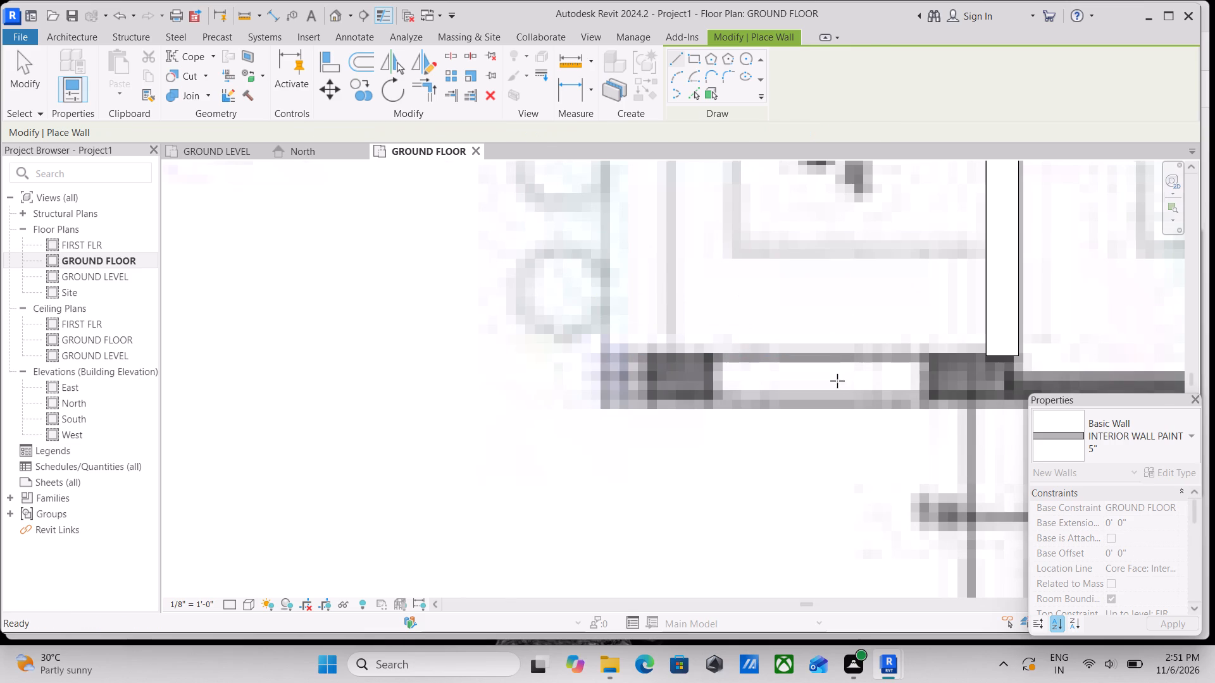
scroll(829, 282, "down", 1)
middle_click_drag(829, 294, 842, 346)
scroll(856, 320, "down", 3)
scroll(519, 316, "down", 2)
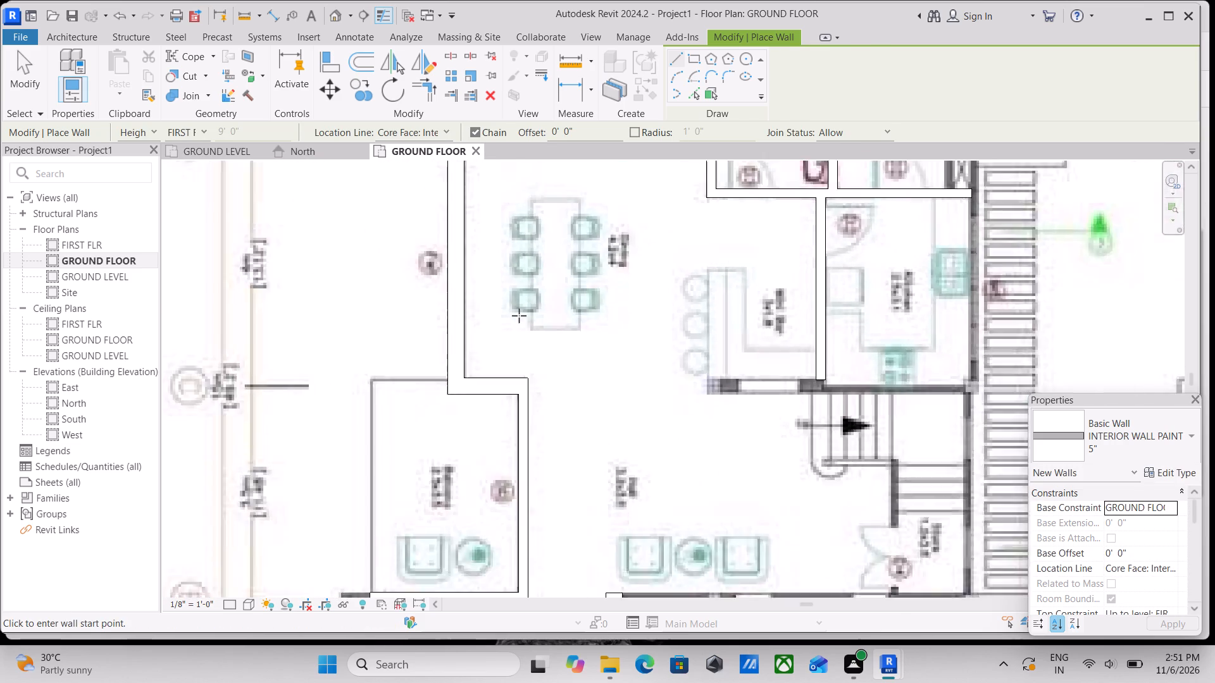
scroll(519, 316, "down", 2)
middle_click_drag(519, 316, 688, 360)
scroll(691, 349, "up", 1)
scroll(682, 261, "down", 3)
middle_click_drag(682, 261, 697, 334)
middle_click_drag(761, 277, 759, 319)
scroll(948, 266, "down", 1)
middle_click_drag(904, 202, 902, 187)
middle_click_drag(903, 457, 899, 435)
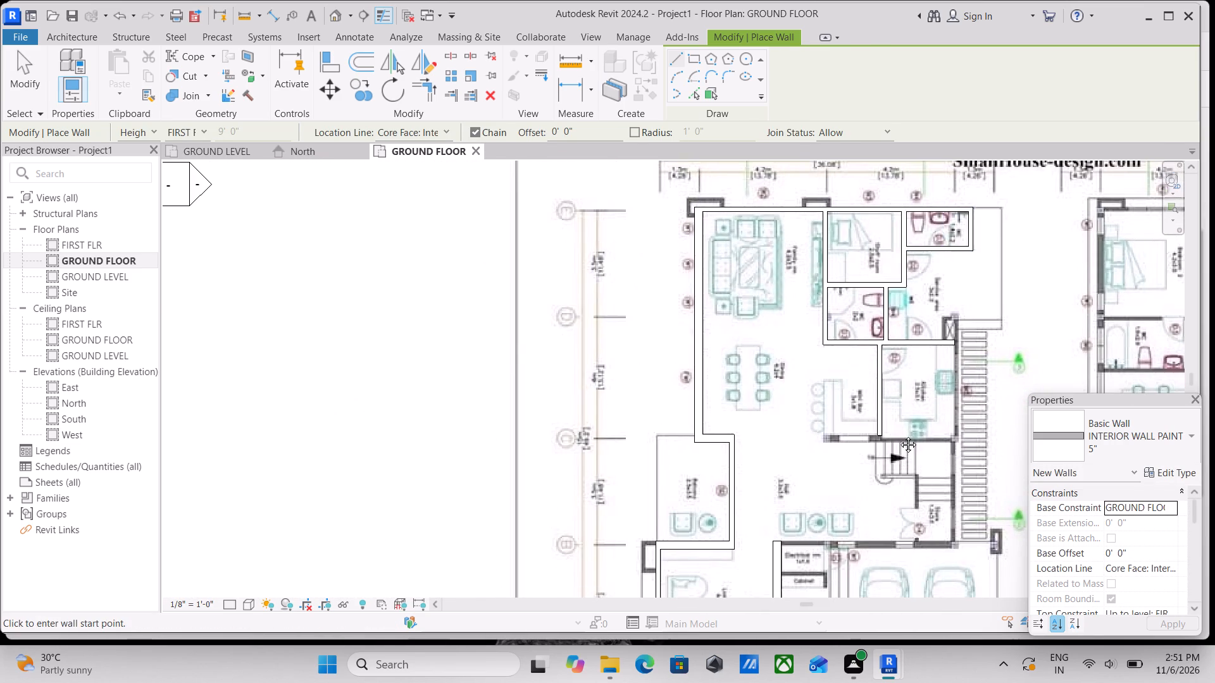
Draw the 5" interior wall along the outer side of the store and stair, flipped outward, from the car parking wall to the kitchen corner.
middle_click_drag(899, 435, 881, 246)
scroll(978, 305, "up", 7)
scroll(899, 407, "up", 2)
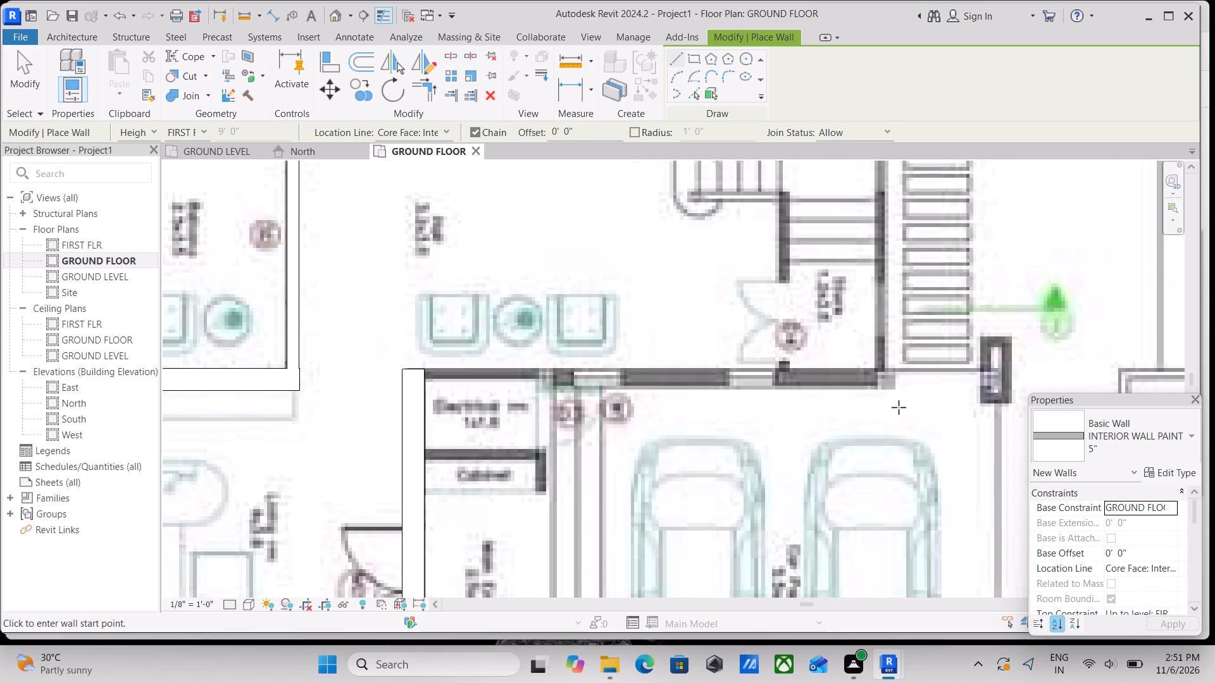
scroll(899, 407, "up", 2)
scroll(876, 360, "up", 7)
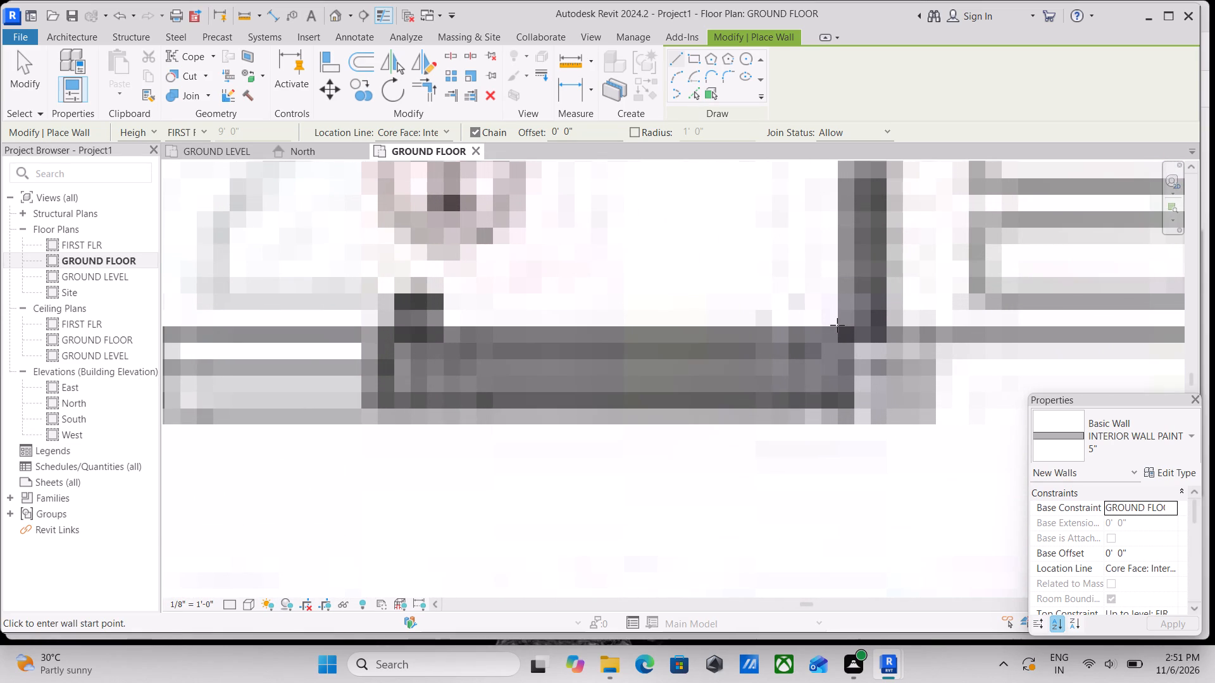
left_click(837, 325)
middle_click_drag(834, 278, 835, 401)
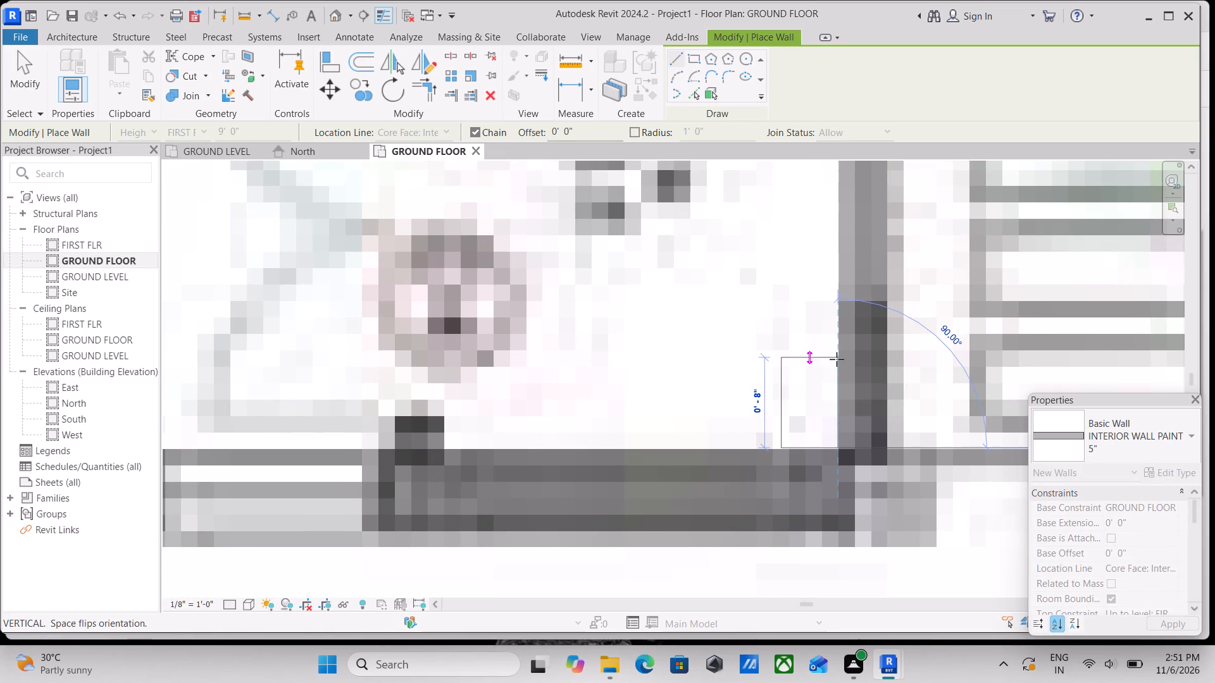
key("space")
scroll(837, 359, "down", 3)
middle_click_drag(837, 359, 832, 510)
scroll(825, 297, "down", 2)
middle_click_drag(825, 297, 819, 513)
scroll(814, 309, "down", 2)
middle_click_drag(814, 309, 806, 547)
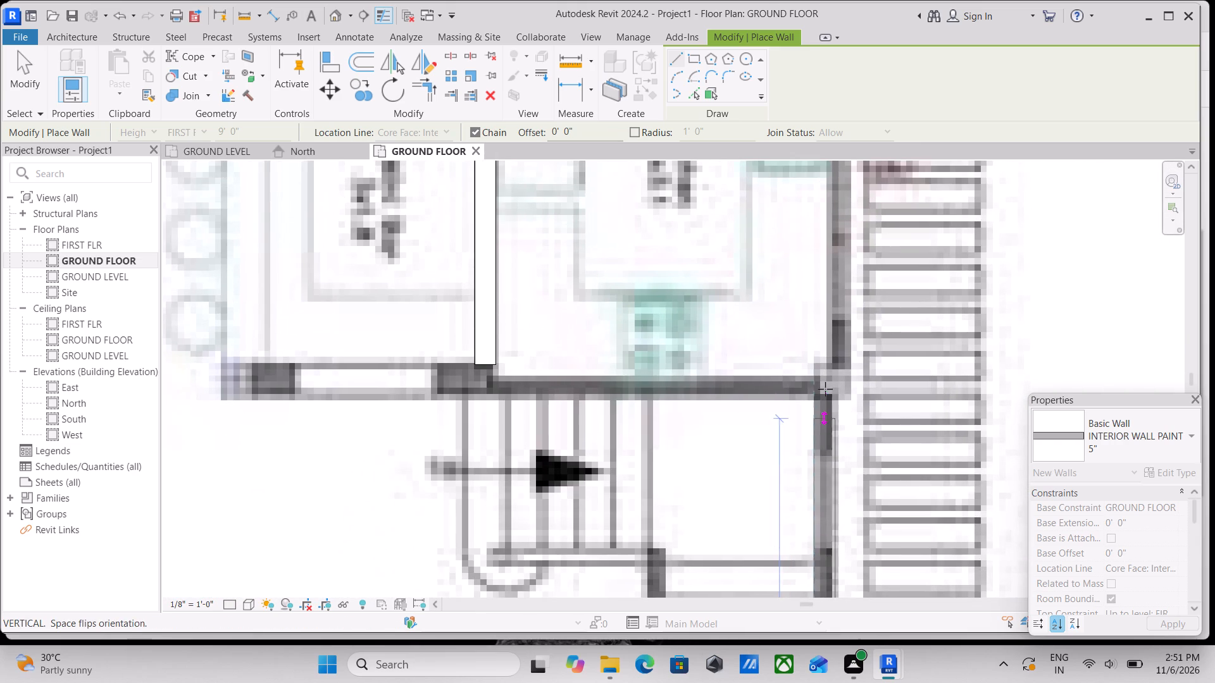
scroll(817, 407, "up", 6)
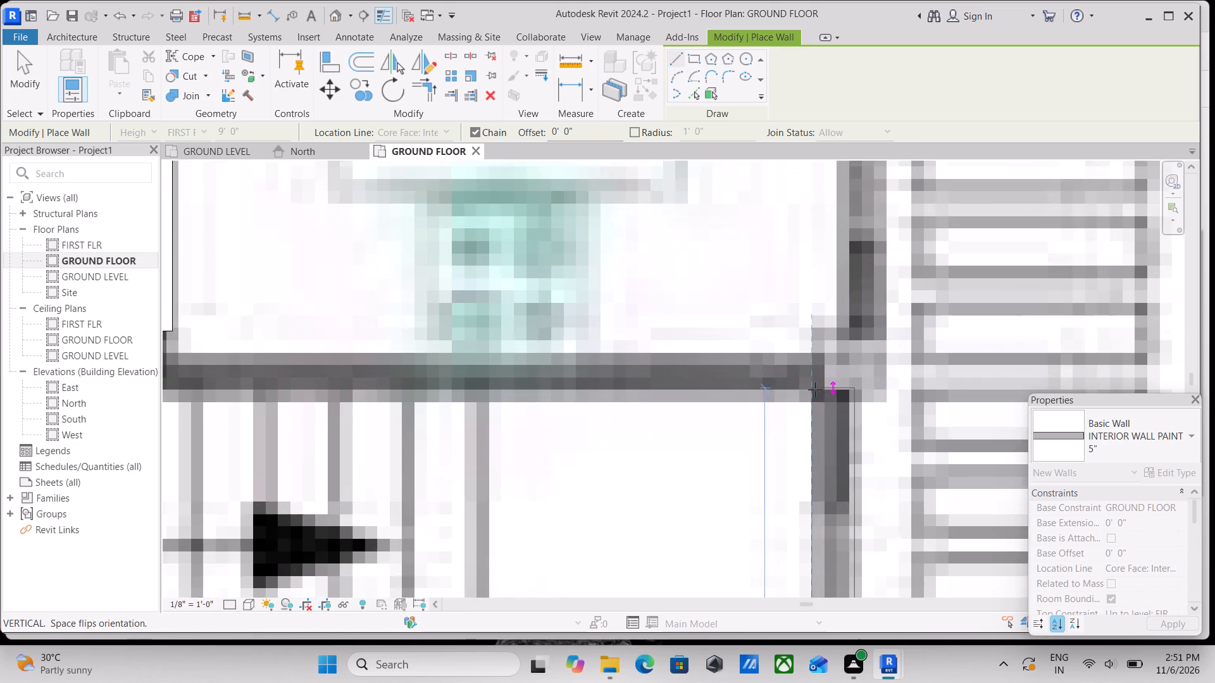
scroll(815, 390, "up", 1)
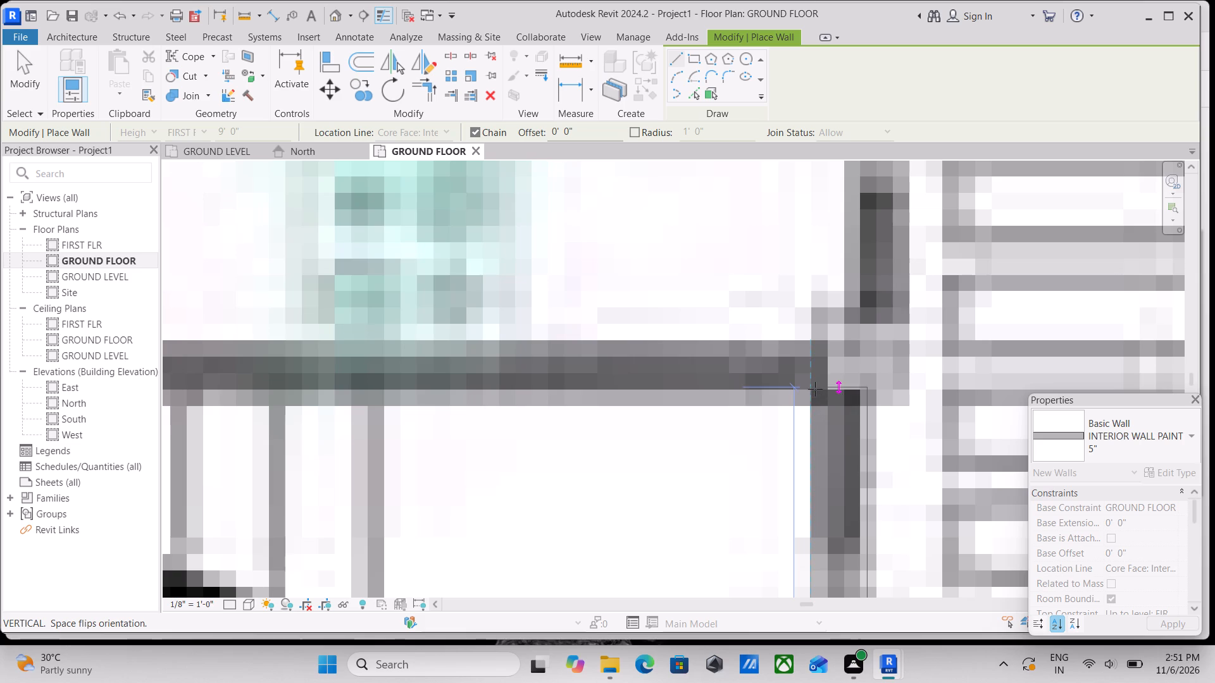
left_click(813, 393)
scroll(813, 393, "down", 7)
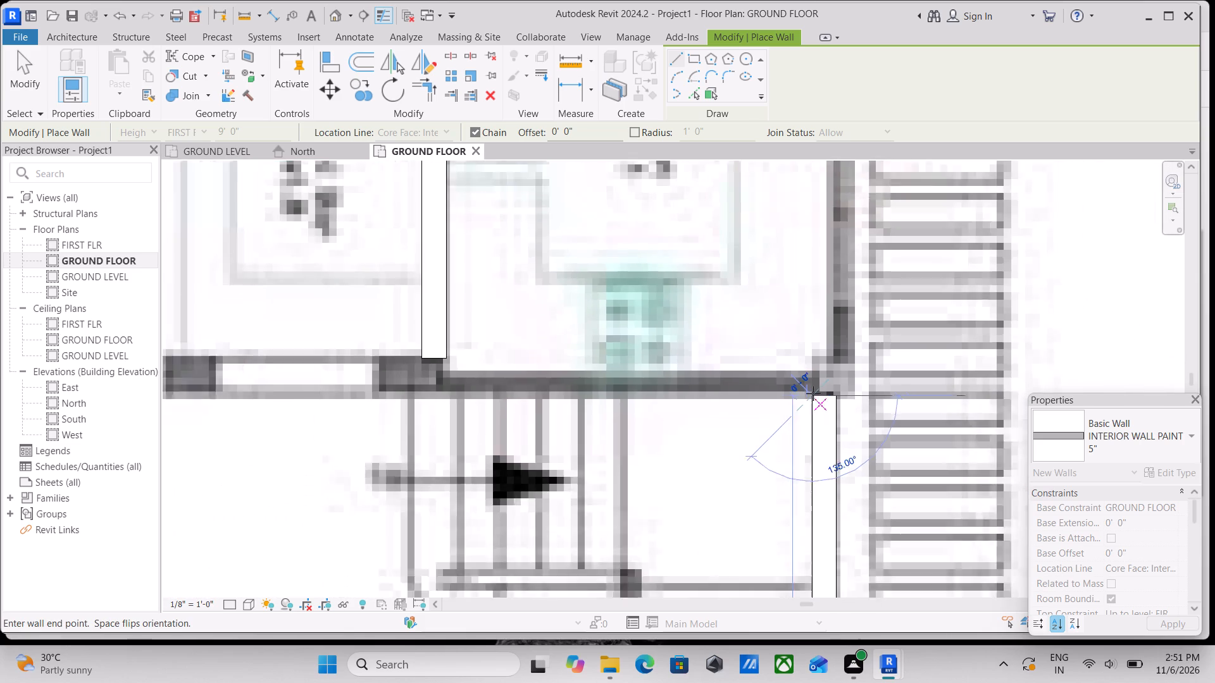
scroll(813, 393, "down", 2)
middle_click_drag(813, 393, 826, 435)
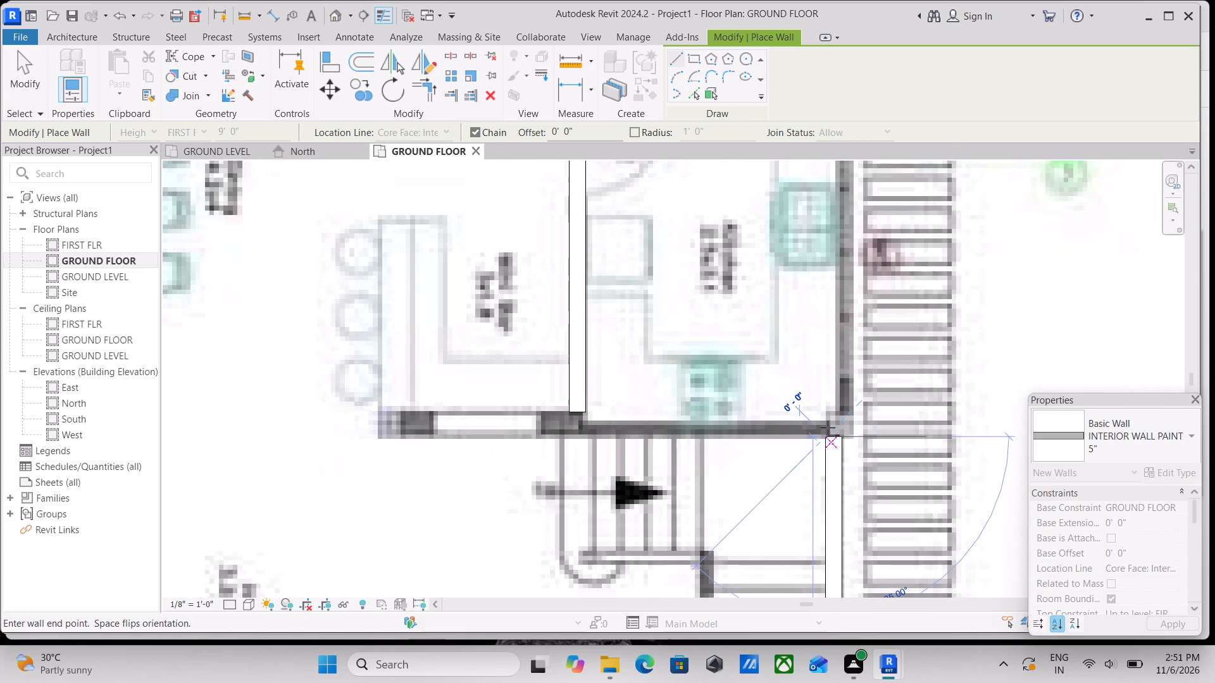
key("Escape")
Draw the 5" interior wall between the kitchen and stair, about 6'-4" from the outer wall line to the mini bar wall's end.
scroll(829, 436, "up", 6)
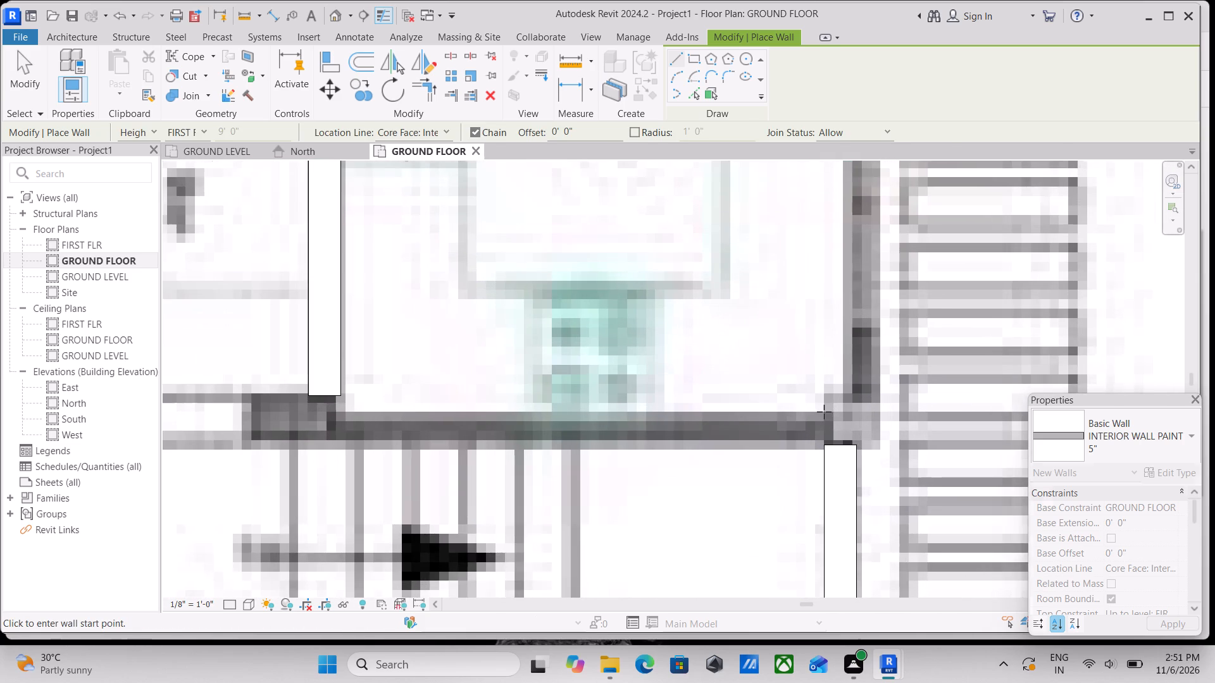
left_click(824, 412)
scroll(586, 411, "down", 1)
middle_click_drag(586, 411, 792, 417)
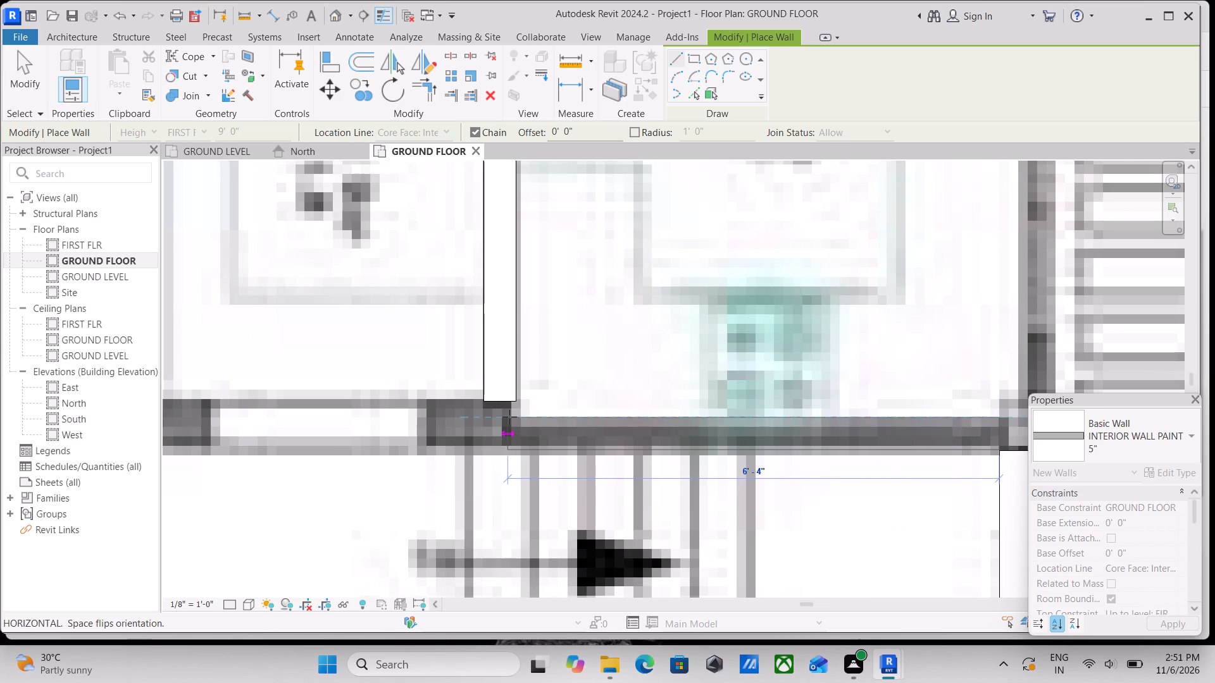
left_click(509, 417)
key("Escape")
Examine the kitchen's outer wall line between the stair corner and the service area wall.
scroll(842, 488, "down", 1)
middle_click_drag(842, 488, 726, 465)
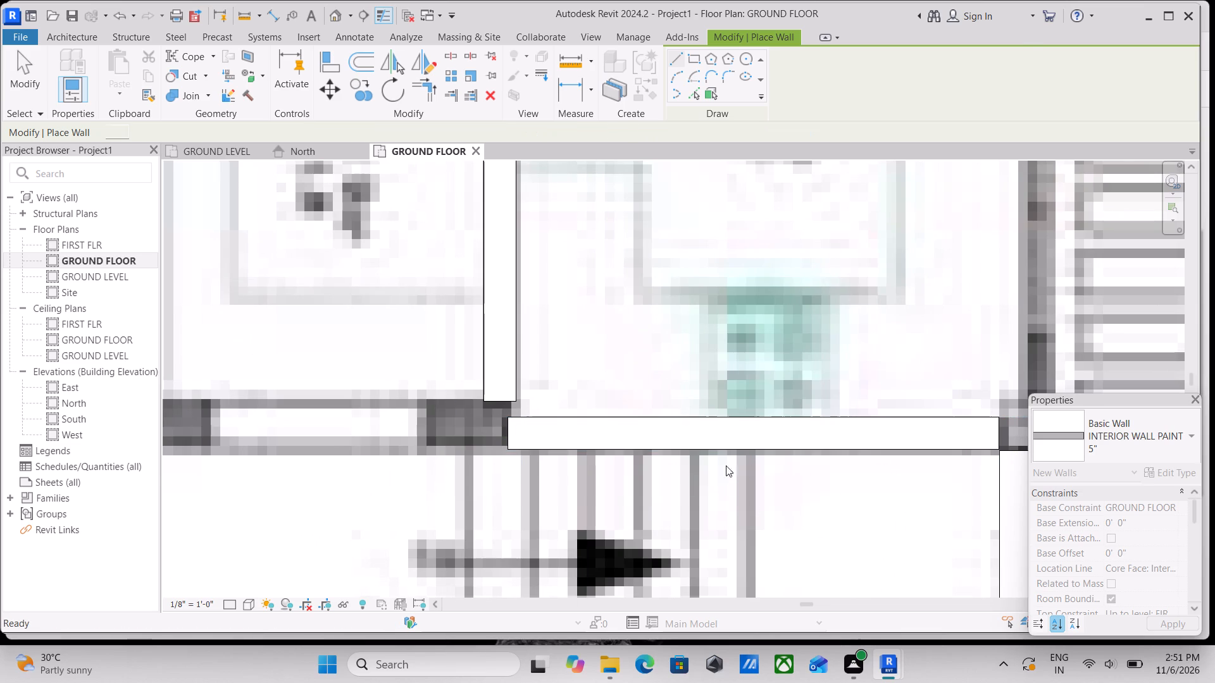
middle_click_drag(726, 465, 669, 463)
scroll(906, 460, "down", 2)
middle_click_drag(906, 460, 899, 511)
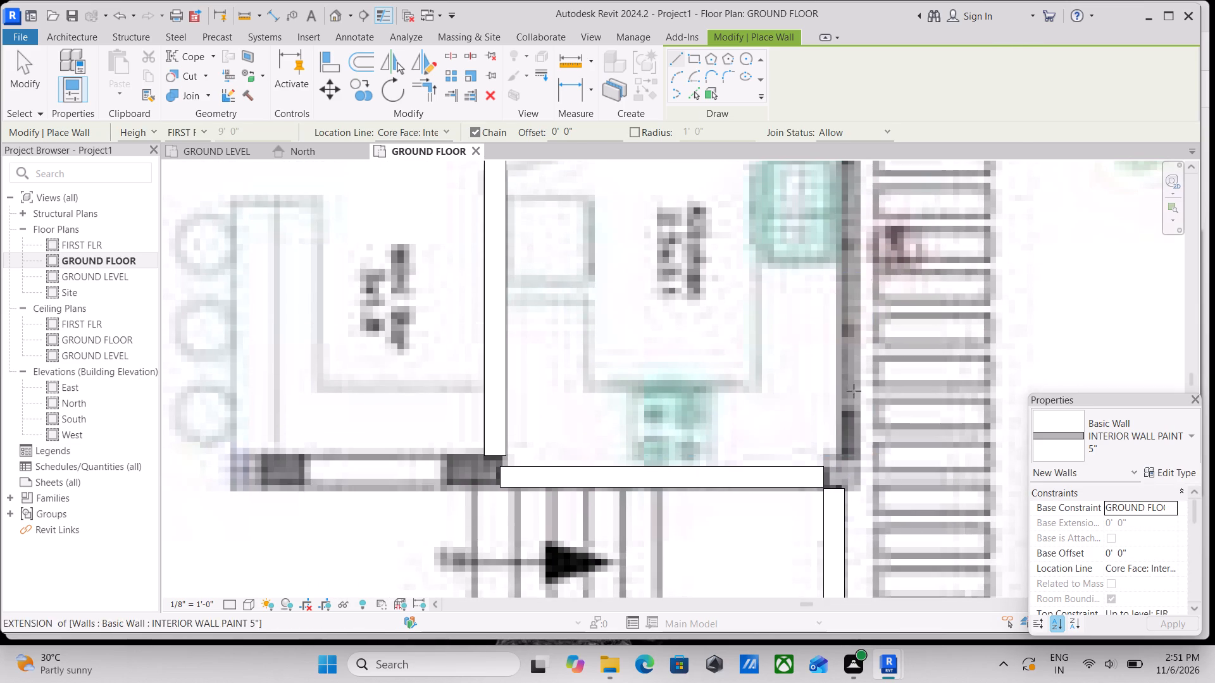
middle_click_drag(854, 376, 862, 514)
scroll(859, 366, "down", 3)
scroll(842, 258, "down", 2)
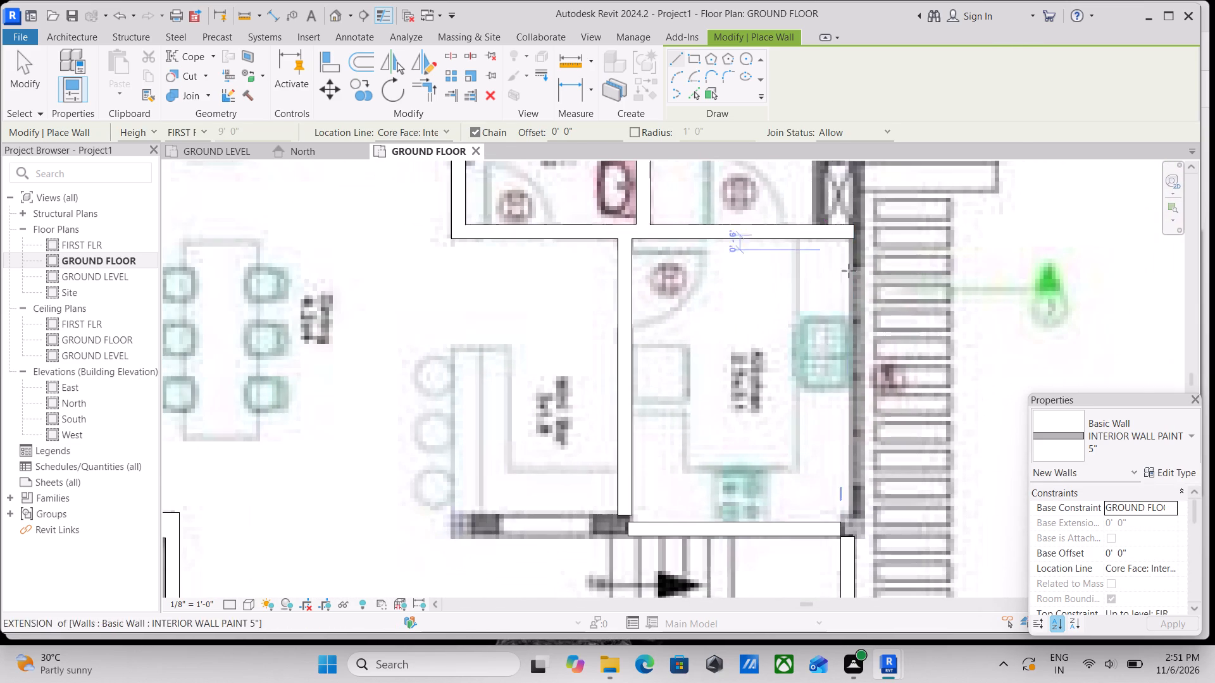
middle_click_drag(849, 271, 866, 380)
scroll(865, 323, "up", 1)
middle_click_drag(871, 385, 874, 262)
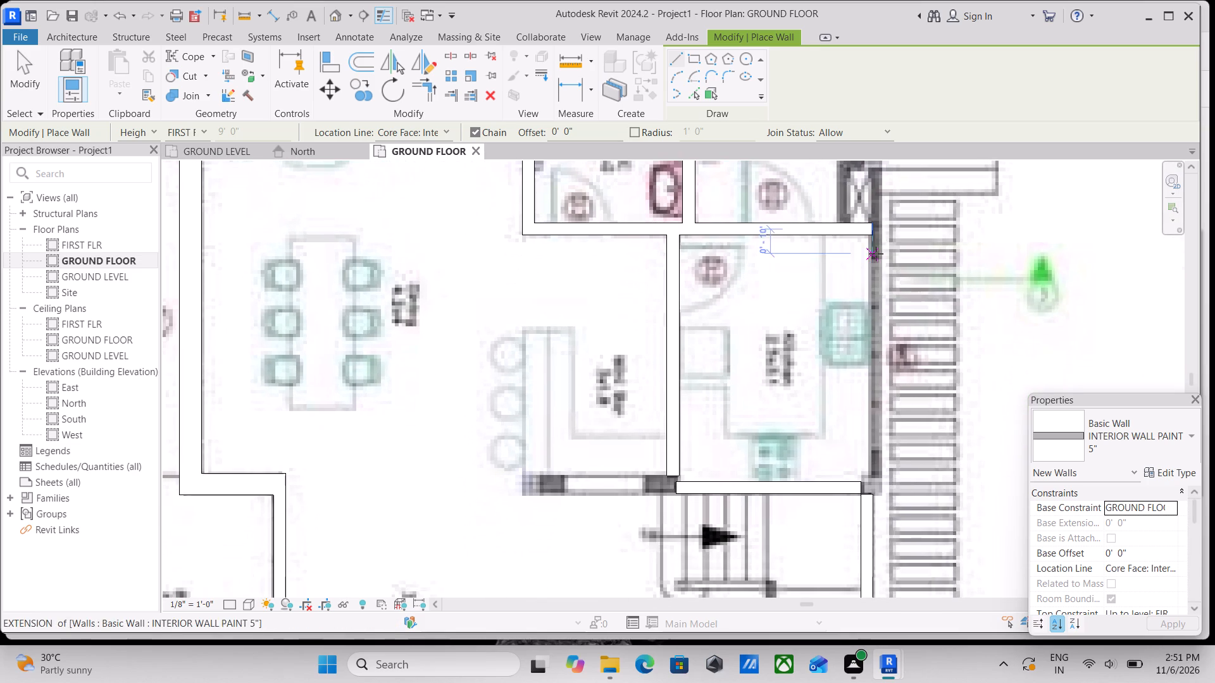
Draw a short 5" interior wall segment, about 6" long and flipped, from the kitchen-stair wall's end out to the kitchen's outer corner.
scroll(879, 570, "up", 3)
scroll(870, 445, "up", 2)
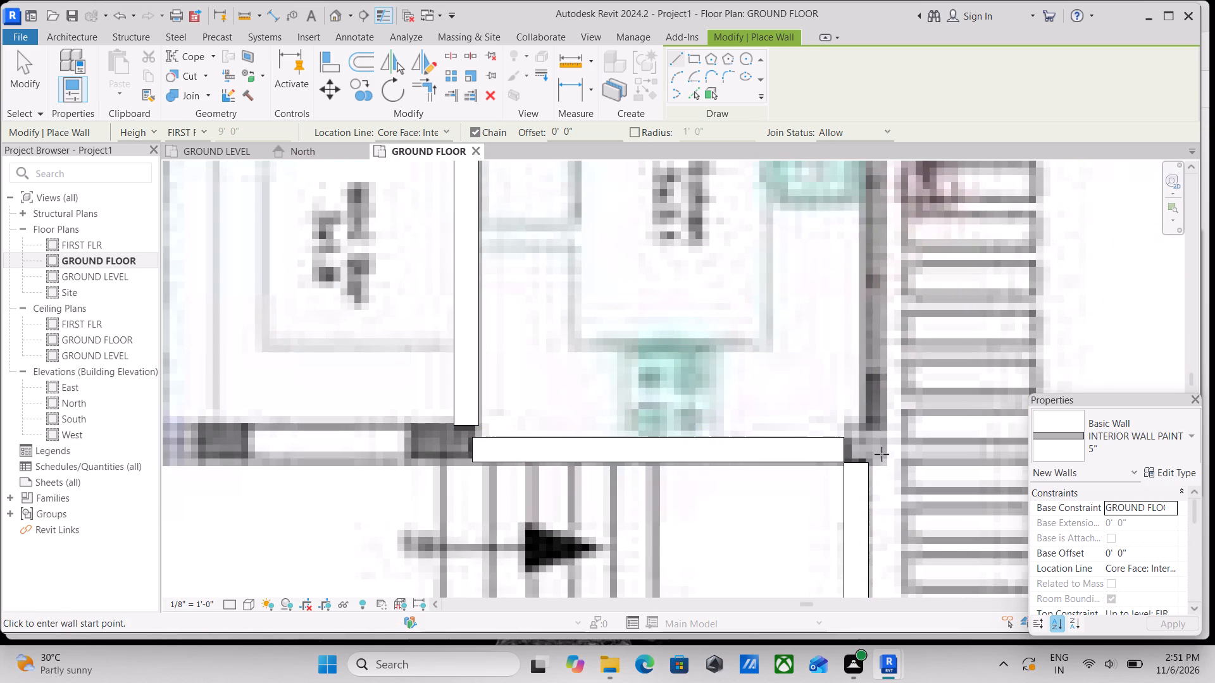
left_click(850, 441)
key("space")
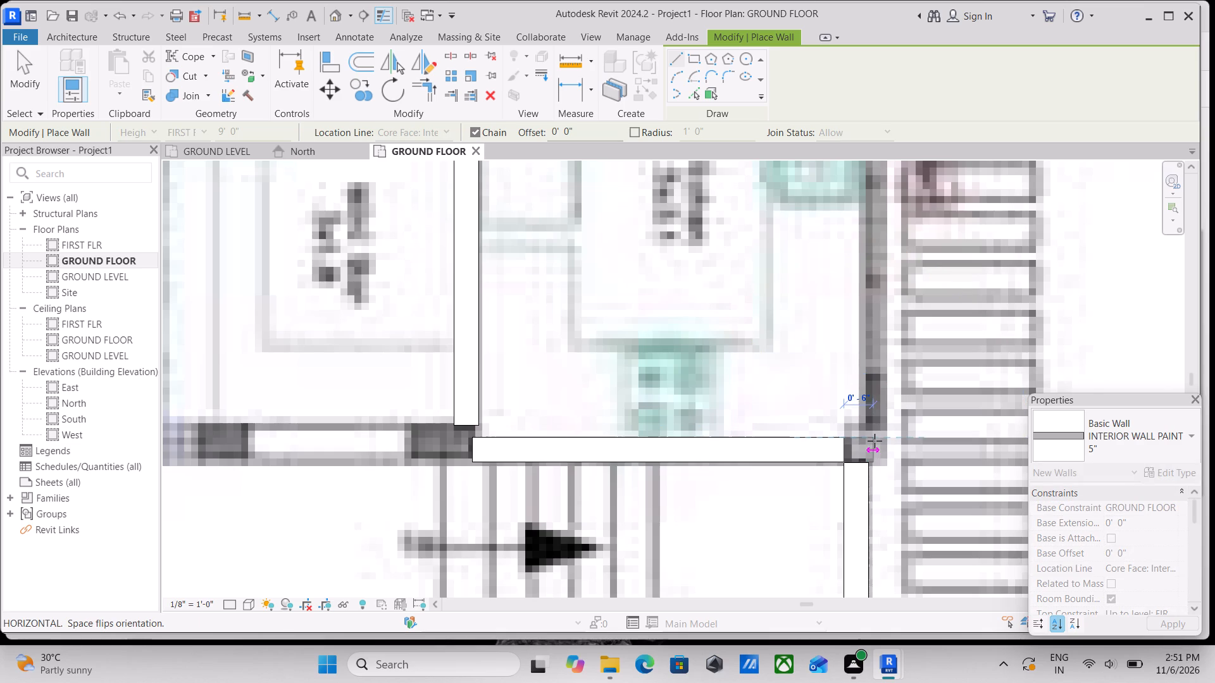
scroll(875, 441, "up", 3)
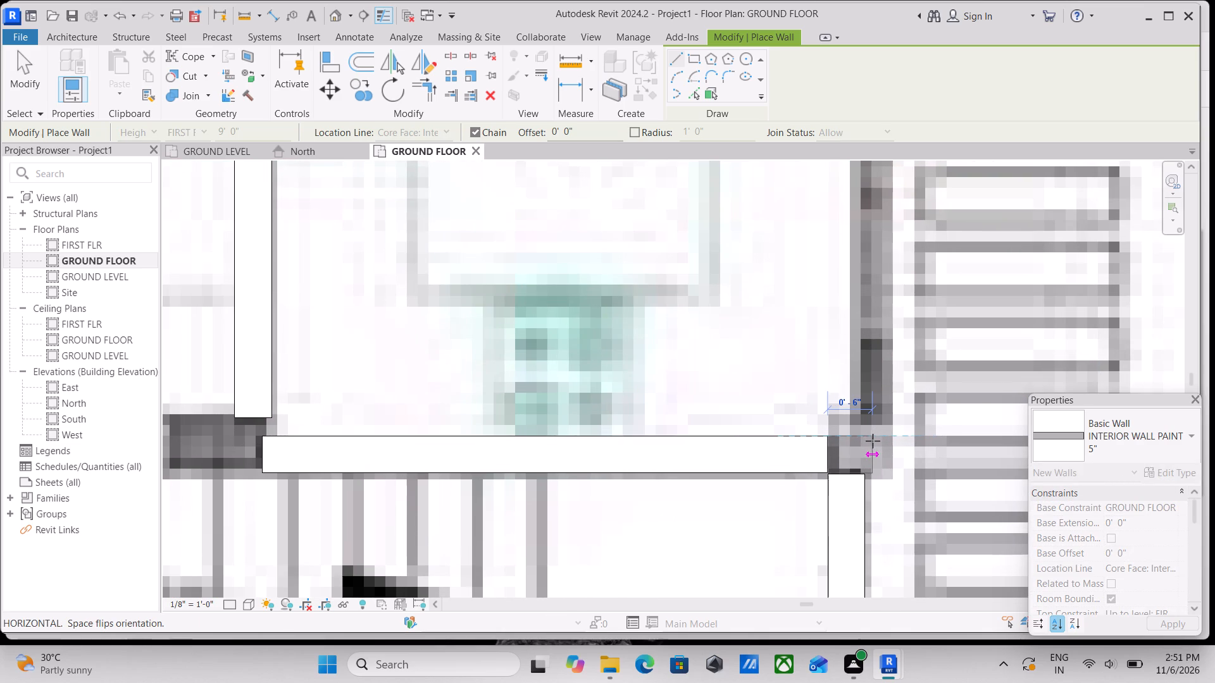
left_click(875, 440)
scroll(883, 379, "down", 1)
middle_click_drag(883, 379, 885, 471)
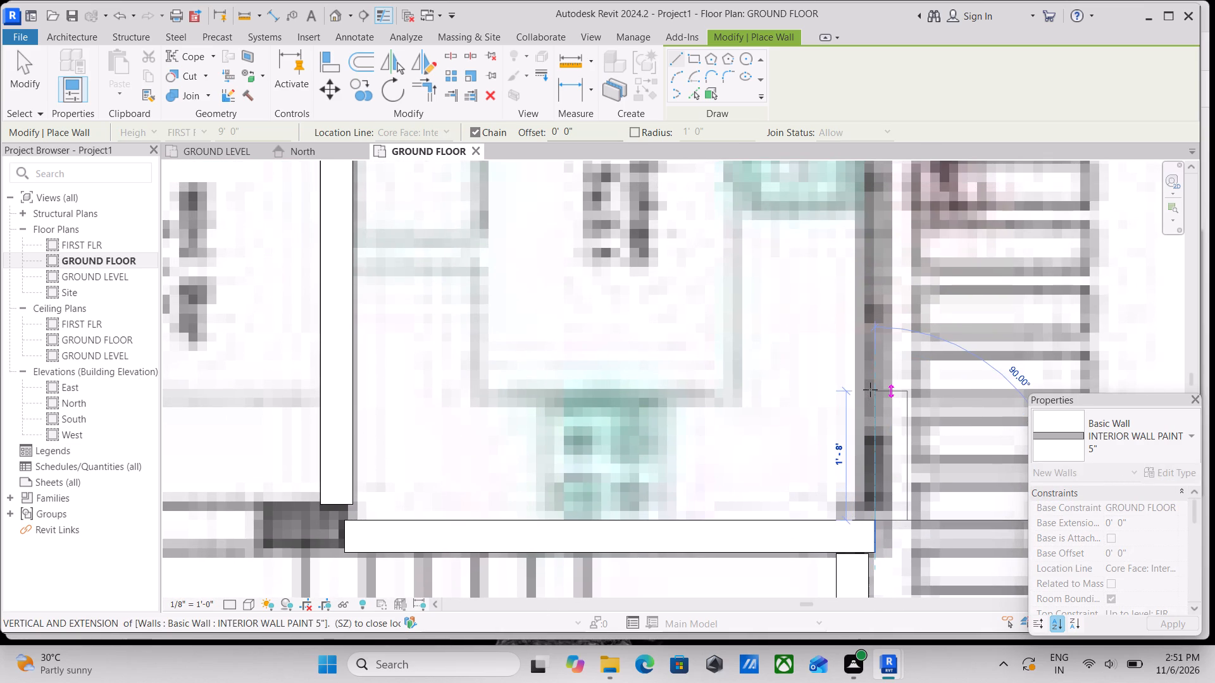
key("Escape")
Draw the kitchen's outer 5" interior wall from the stair corner past the service area wall to the far end of the duct.
left_click(894, 558)
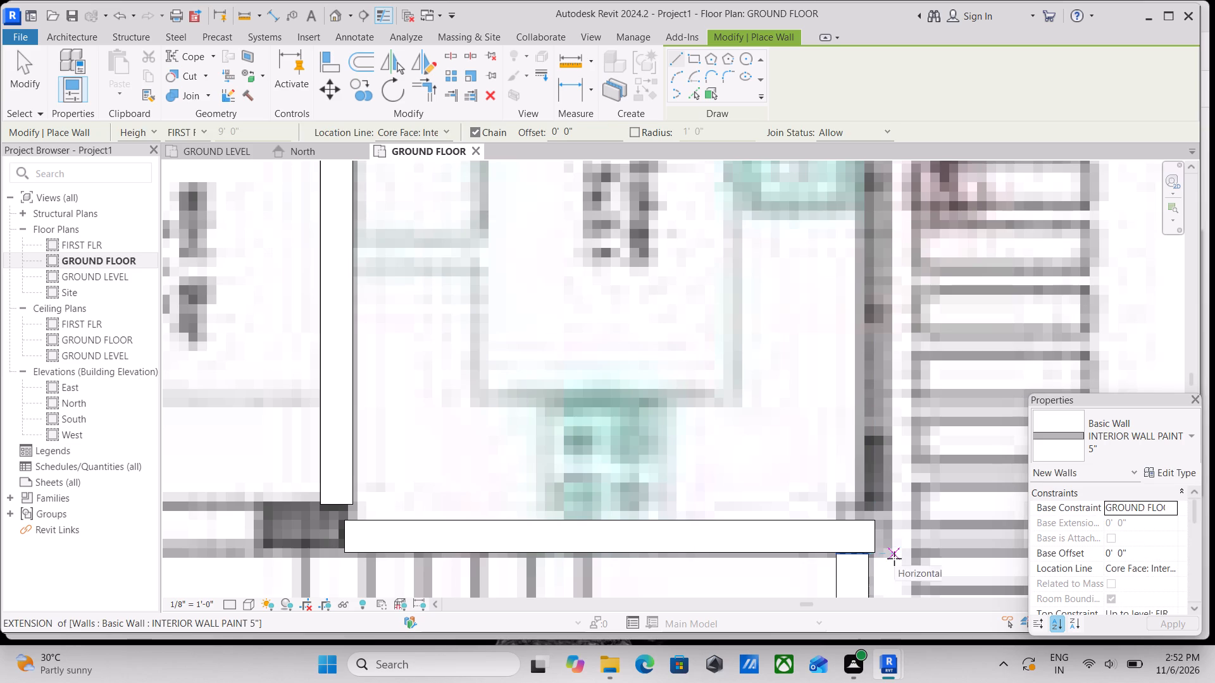
scroll(900, 437, "down", 1)
middle_click_drag(900, 437, 897, 498)
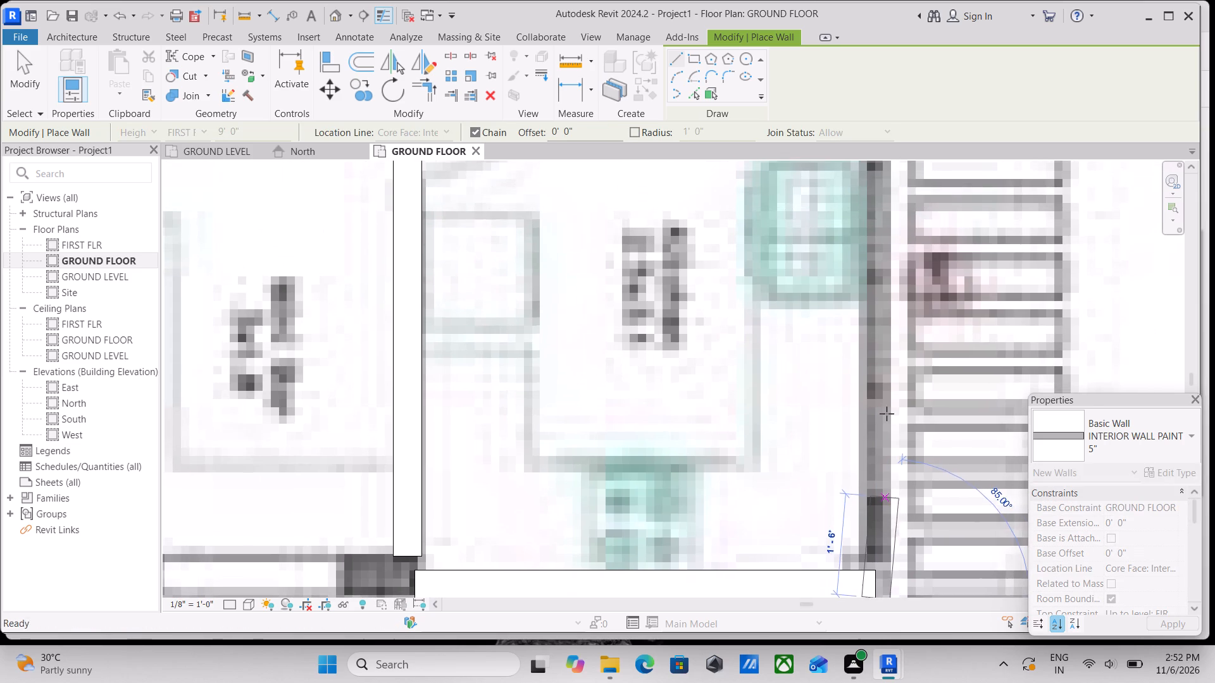
scroll(890, 375, "down", 2)
middle_click_drag(890, 375, 889, 506)
scroll(886, 306, "down", 1)
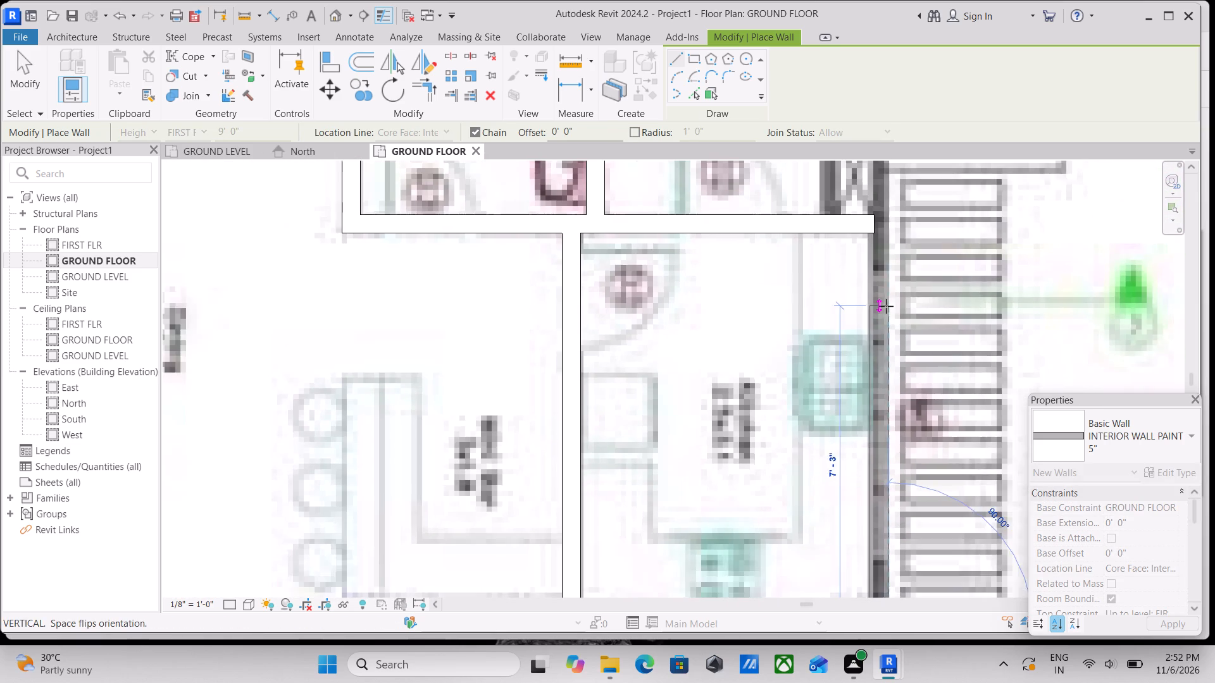
middle_click_drag(886, 306, 881, 498)
middle_click_drag(882, 376, 869, 448)
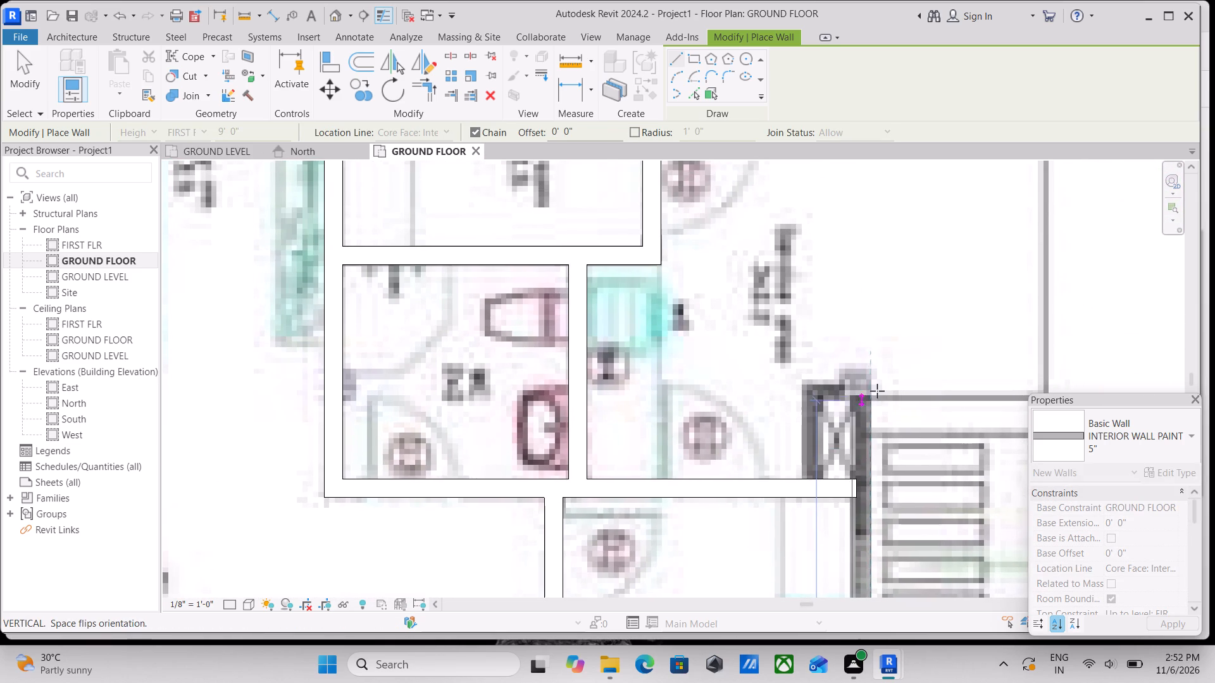
scroll(877, 391, "up", 2)
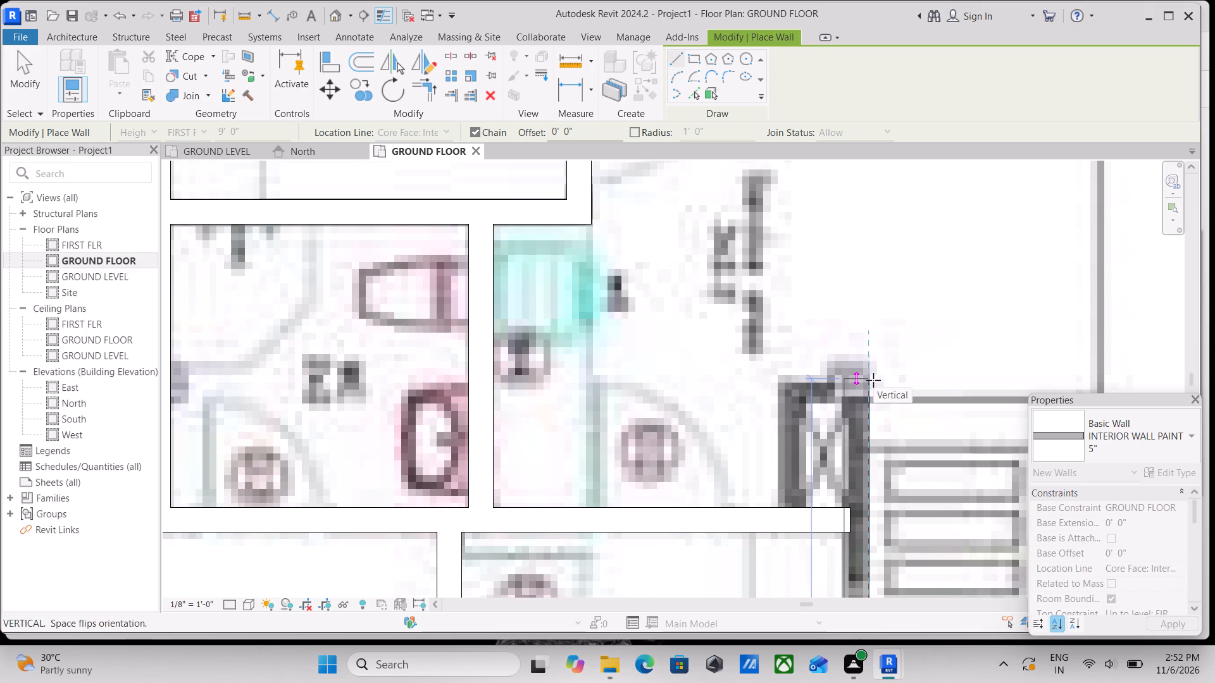
left_click(873, 380)
key("Escape")
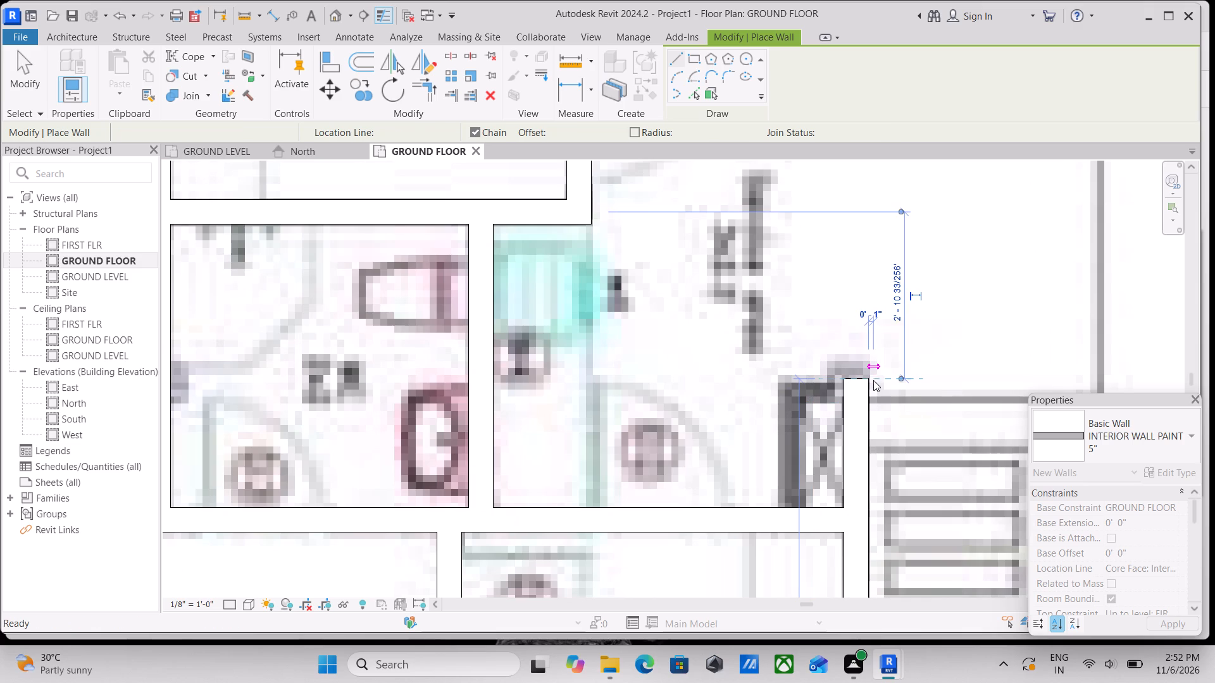
scroll(837, 440, "down", 3)
scroll(833, 505, "down", 3)
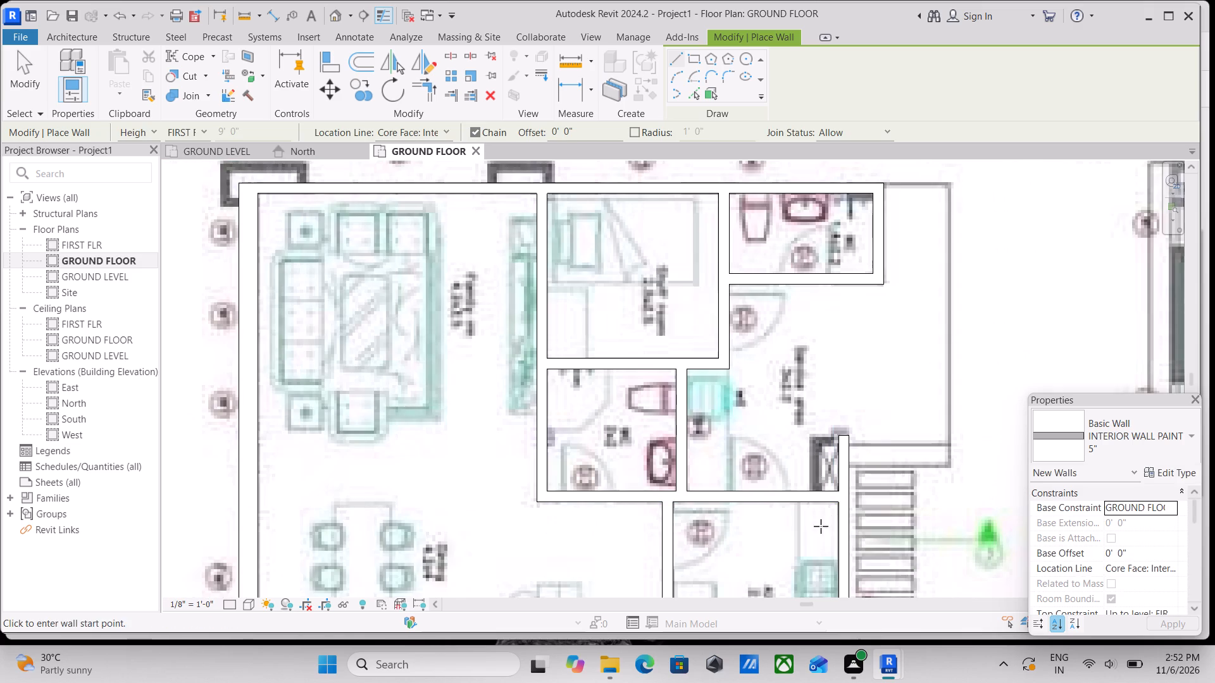
middle_click_drag(821, 526, 852, 431)
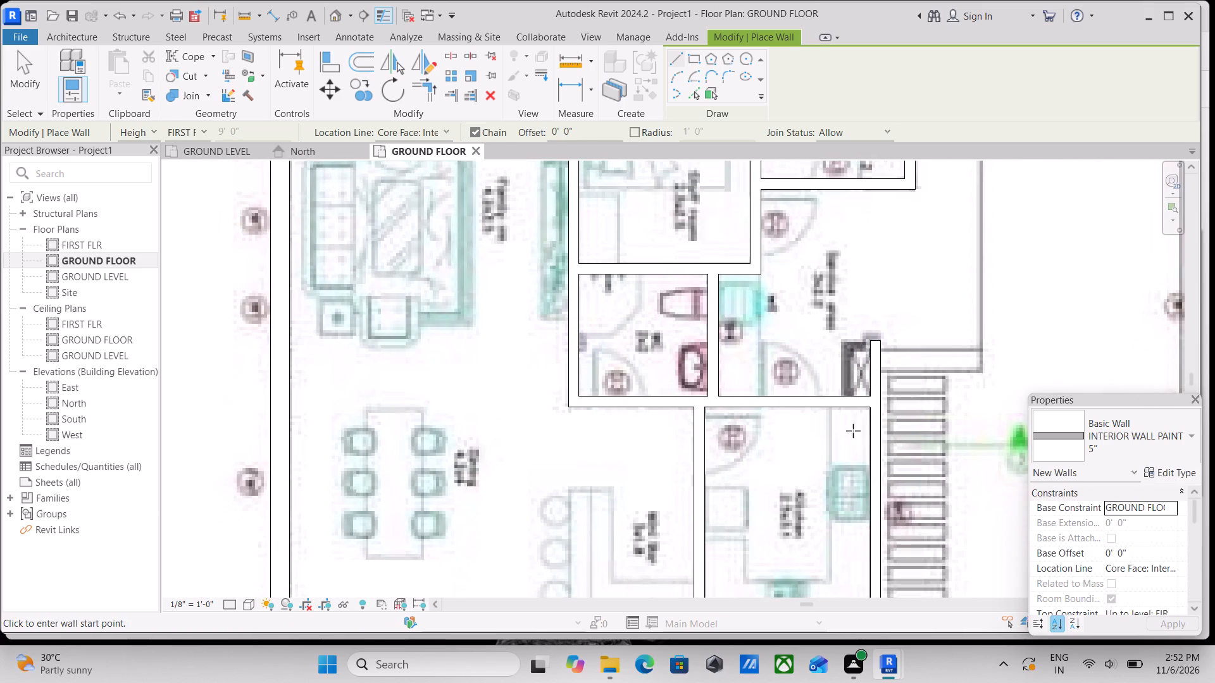
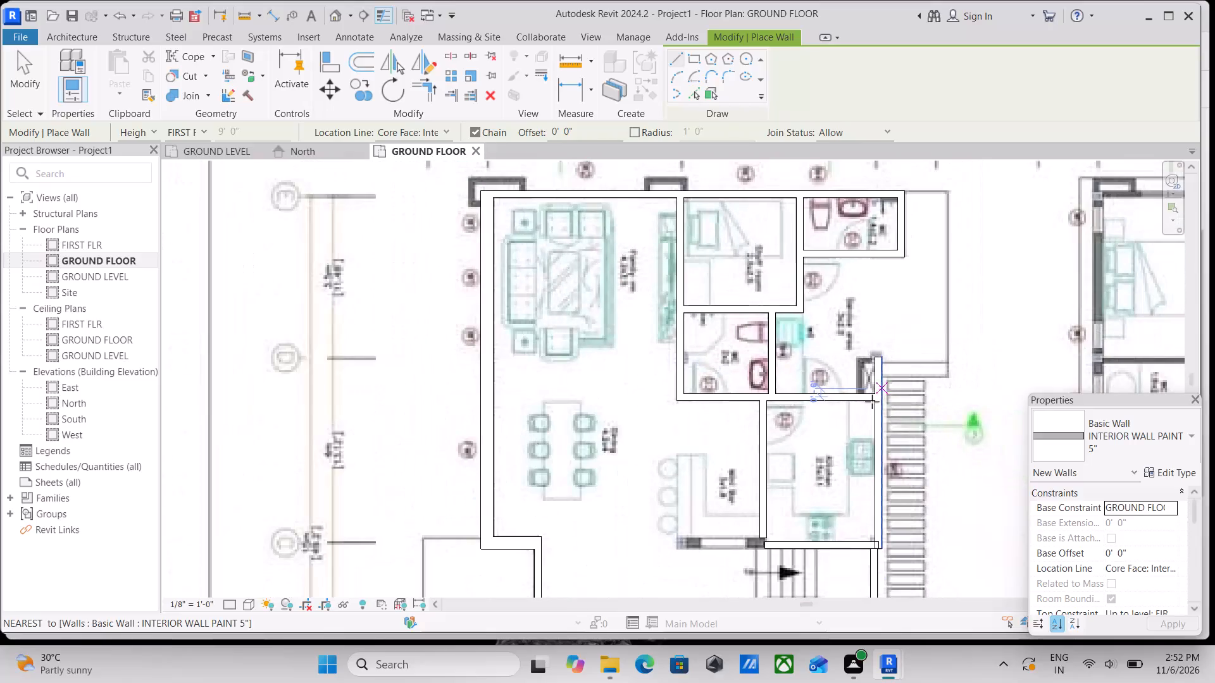
Draw the duct's end wall in 5" interior wall, flipped, about 1'-1 1/2" from the duct's outer corner to the kitchen's outer wall.
scroll(888, 370, "down", 5)
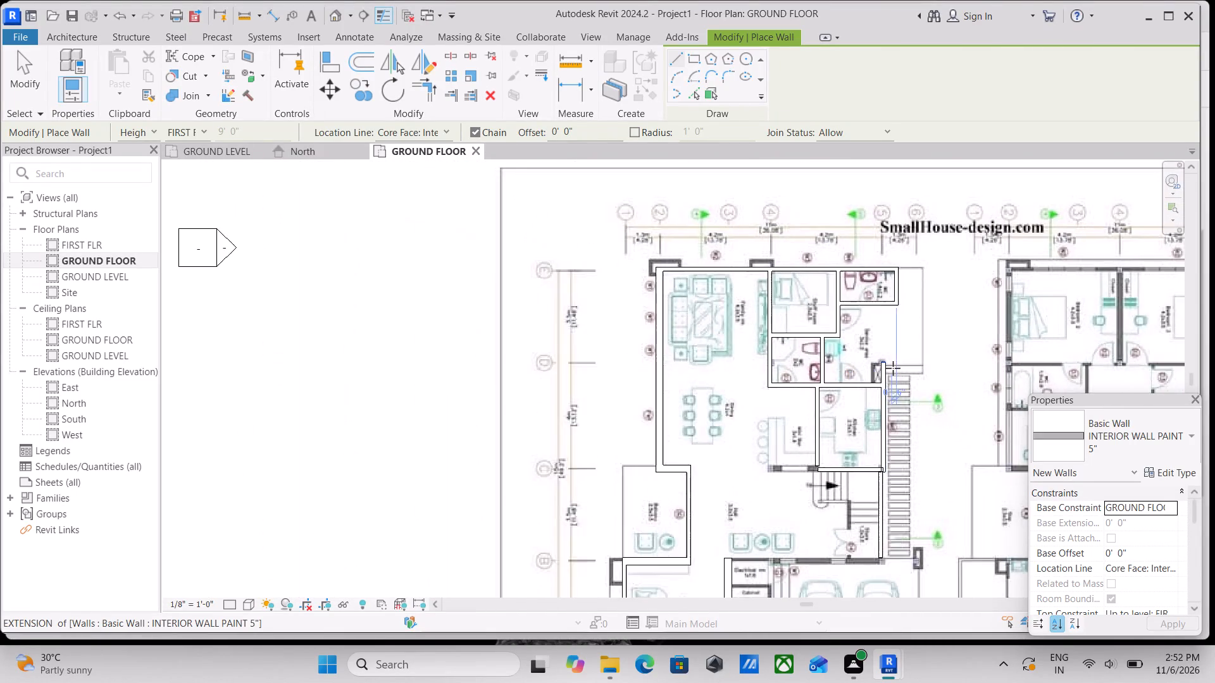
middle_click_drag(931, 371, 822, 372)
scroll(653, 493, "up", 3)
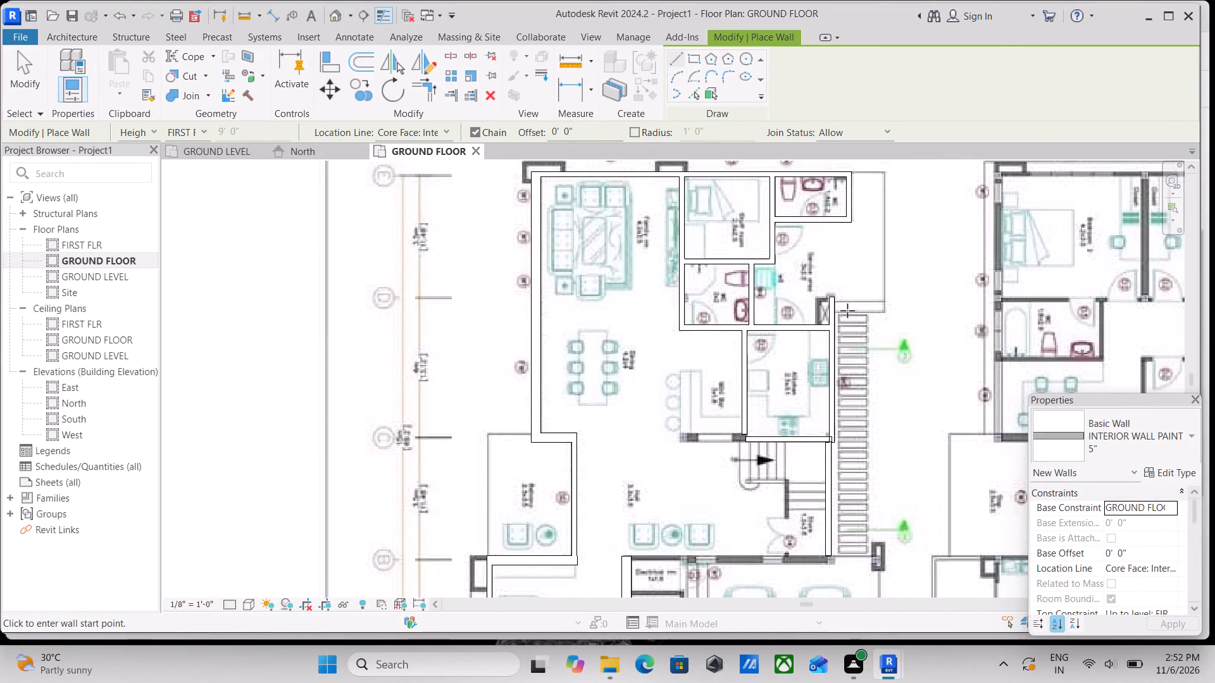
scroll(795, 258, "up", 3)
scroll(826, 321, "up", 7)
scroll(855, 279, "up", 3)
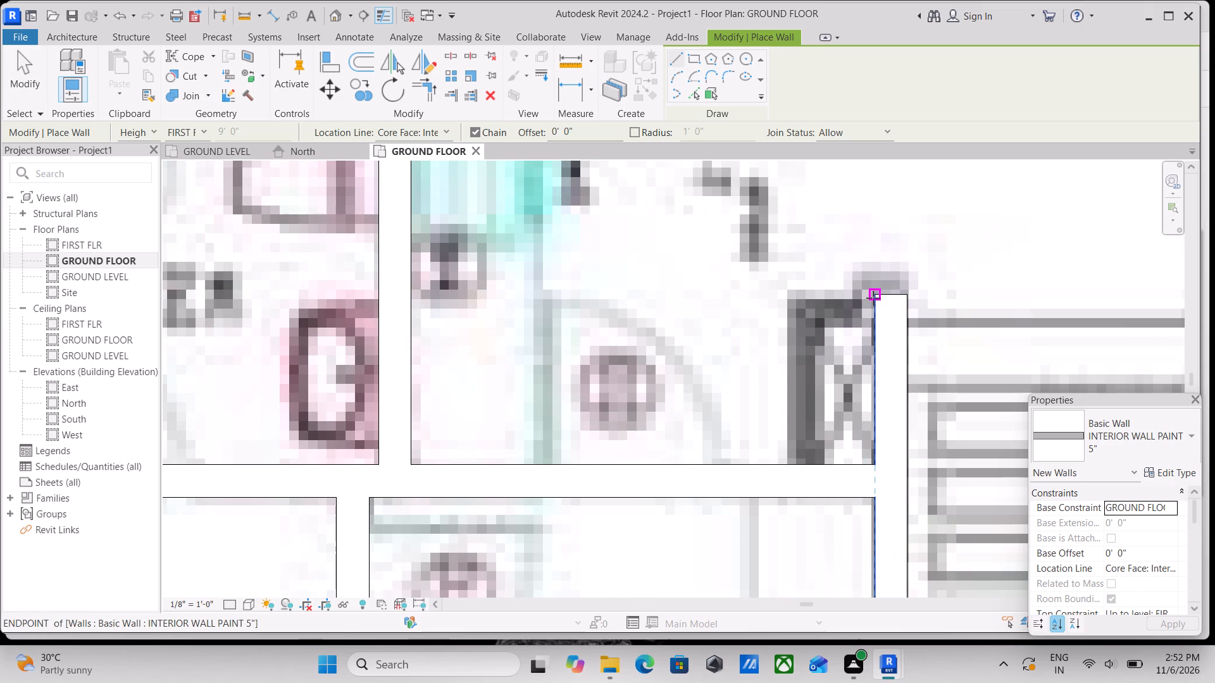
left_click(873, 297)
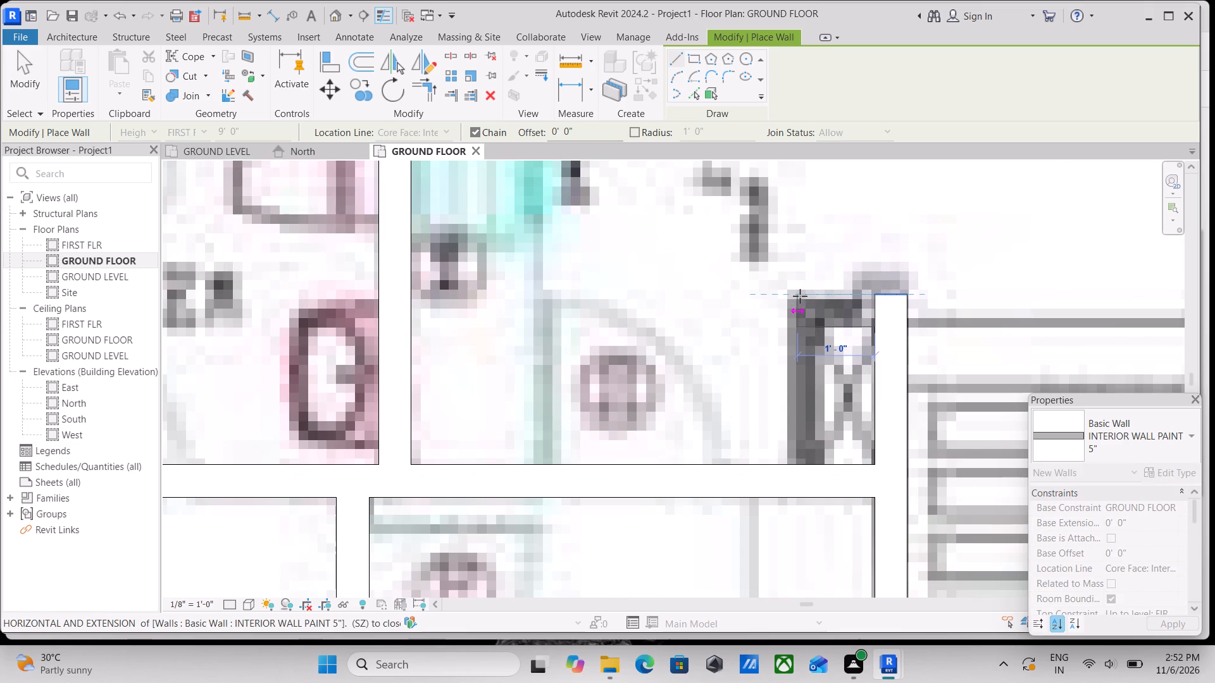
key("Escape")
scroll(798, 285, "up", 1)
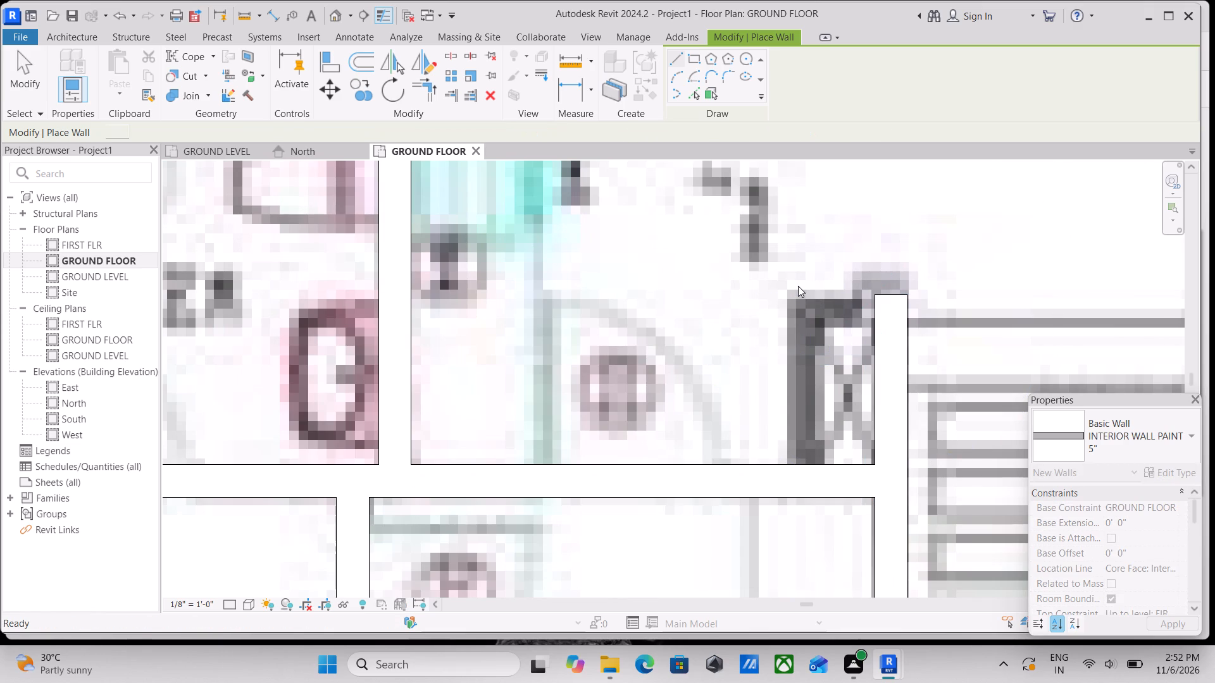
scroll(798, 286, "up", 1)
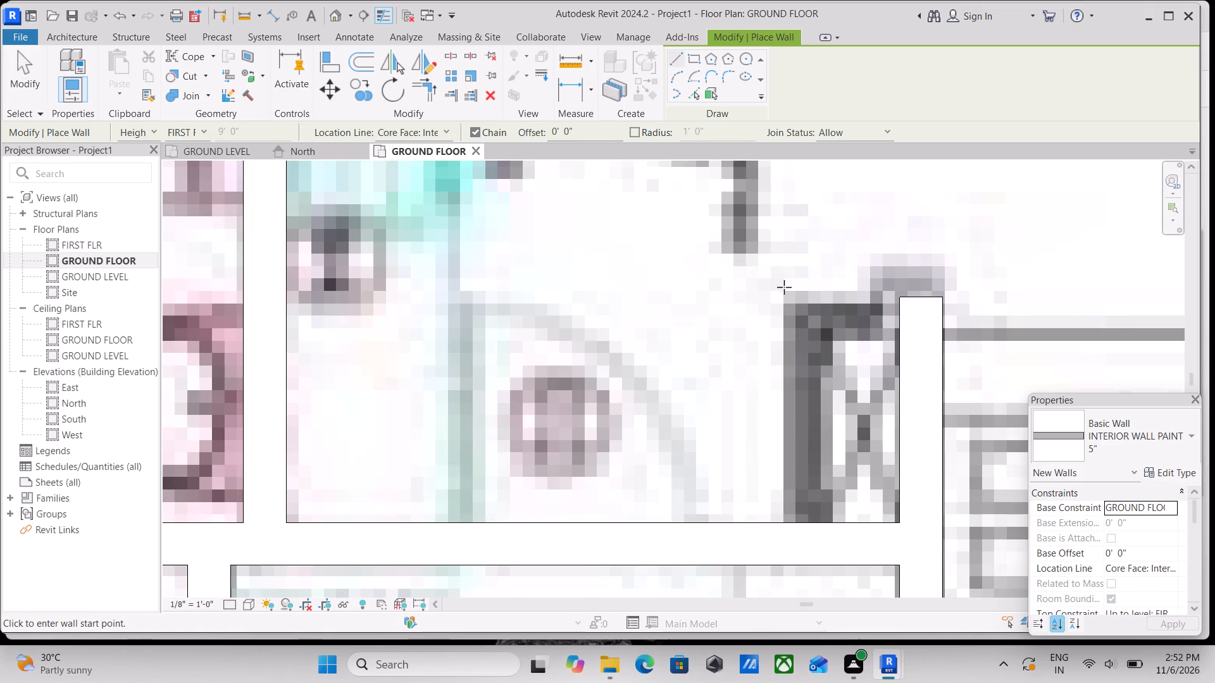
scroll(778, 286, "up", 4)
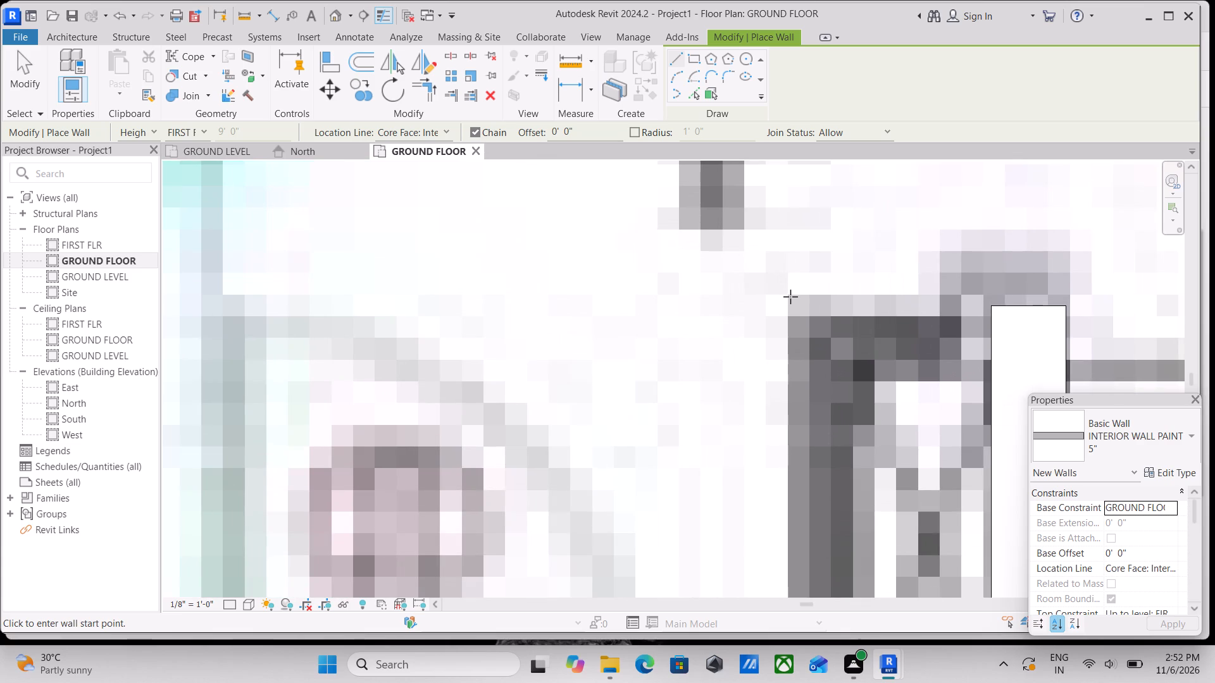
left_click(788, 297)
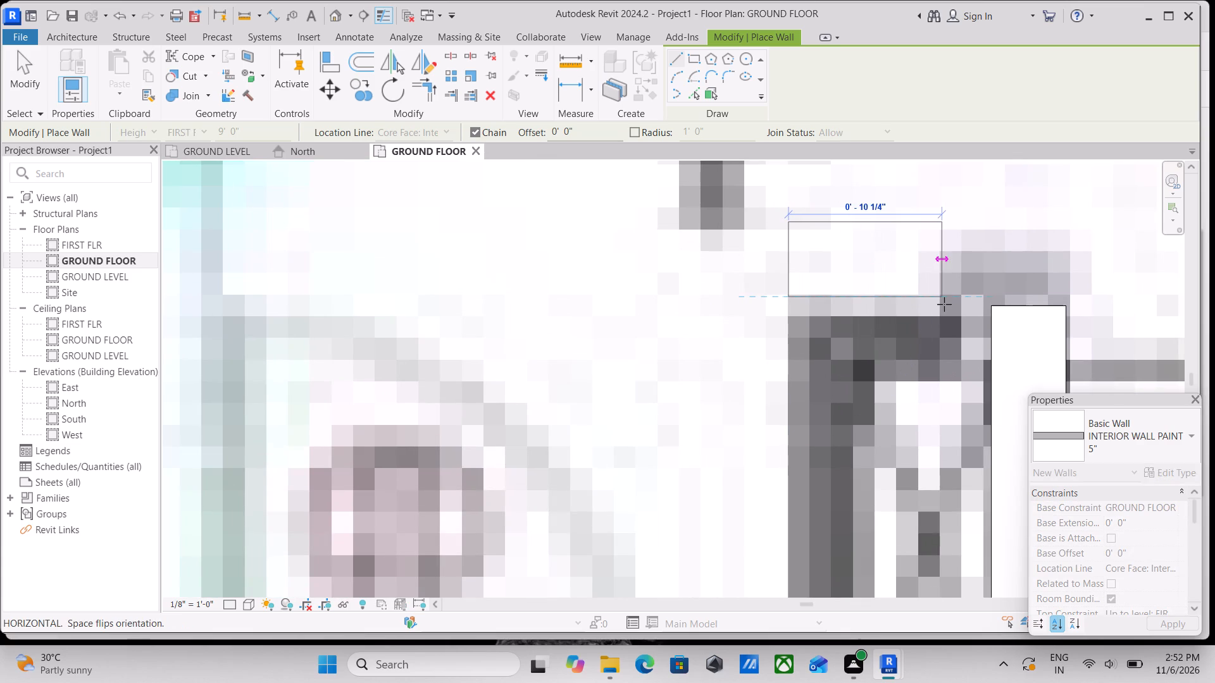
key("space")
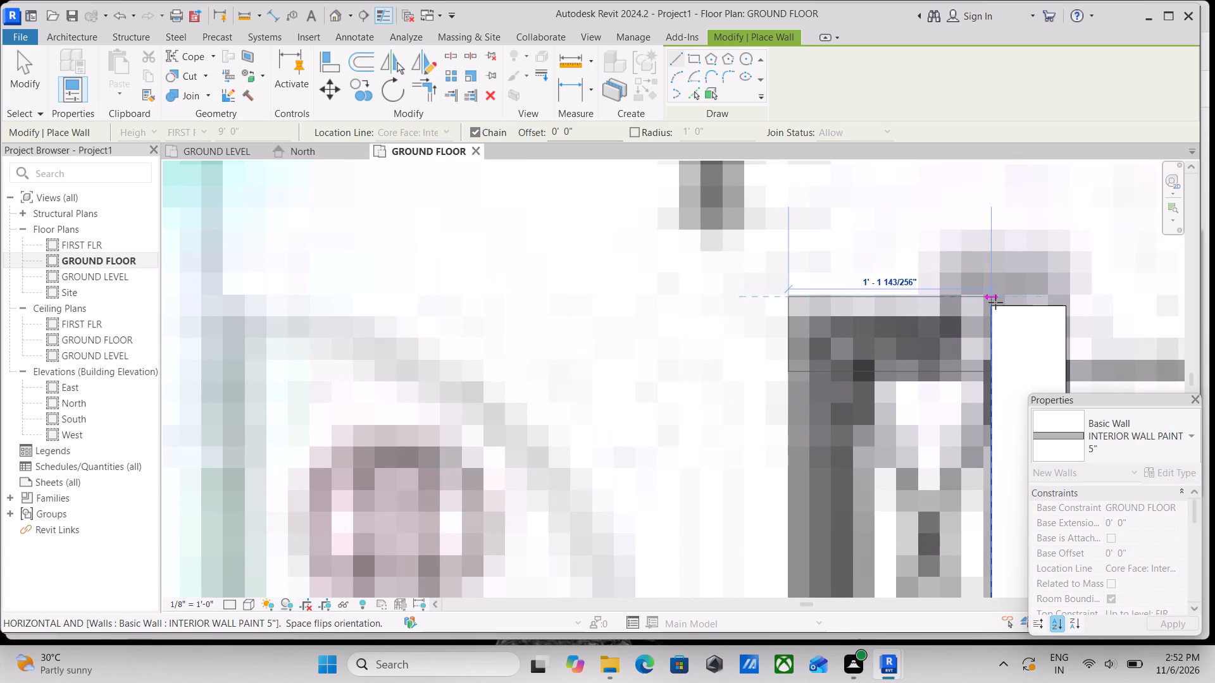
left_click(996, 302)
key("Escape")
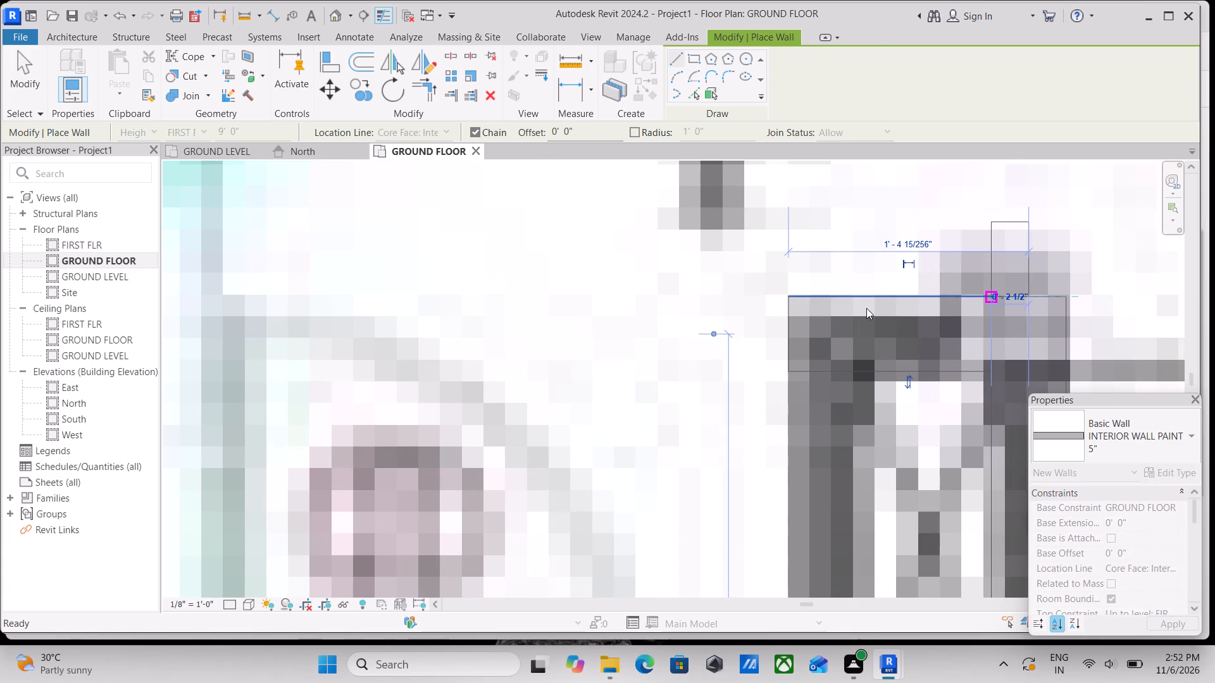
Draw the duct's side wall in 5" interior wall, about 1'-10" long, from the duct's end wall to the kitchen-service area wall.
scroll(783, 325, "down", 4)
middle_click_drag(790, 297, 816, 188)
middle_click_drag(823, 290, 841, 233)
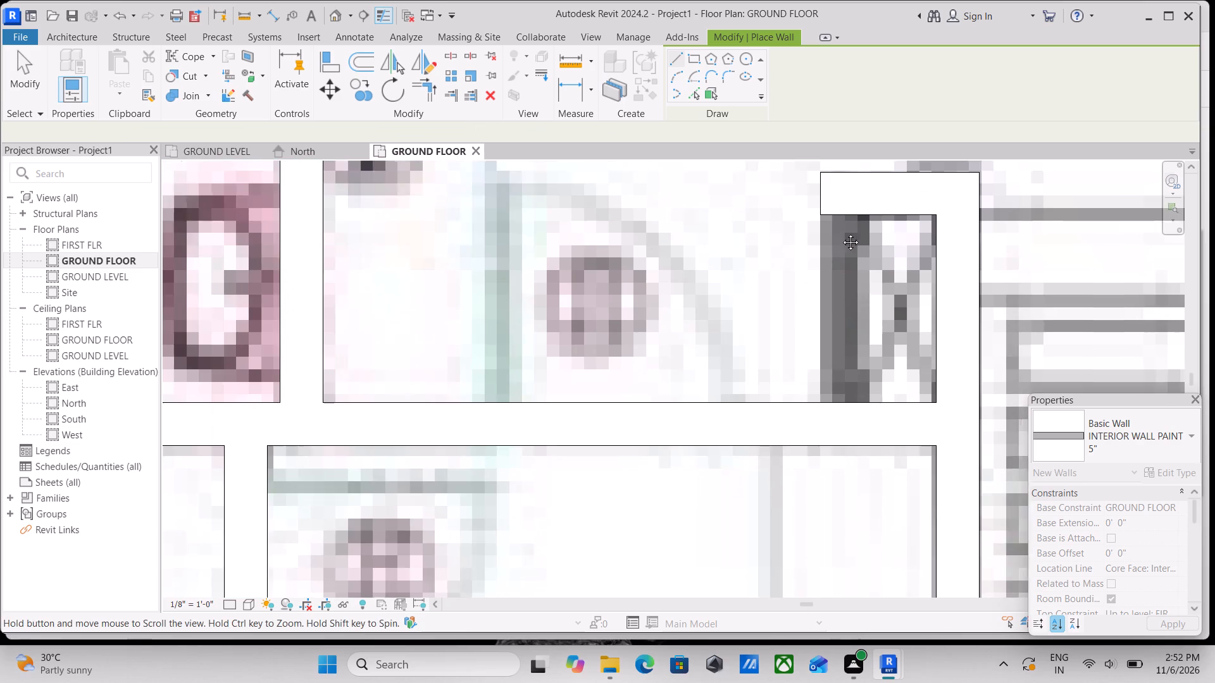
middle_click_drag(841, 233, 856, 184)
middle_click_drag(848, 245, 847, 405)
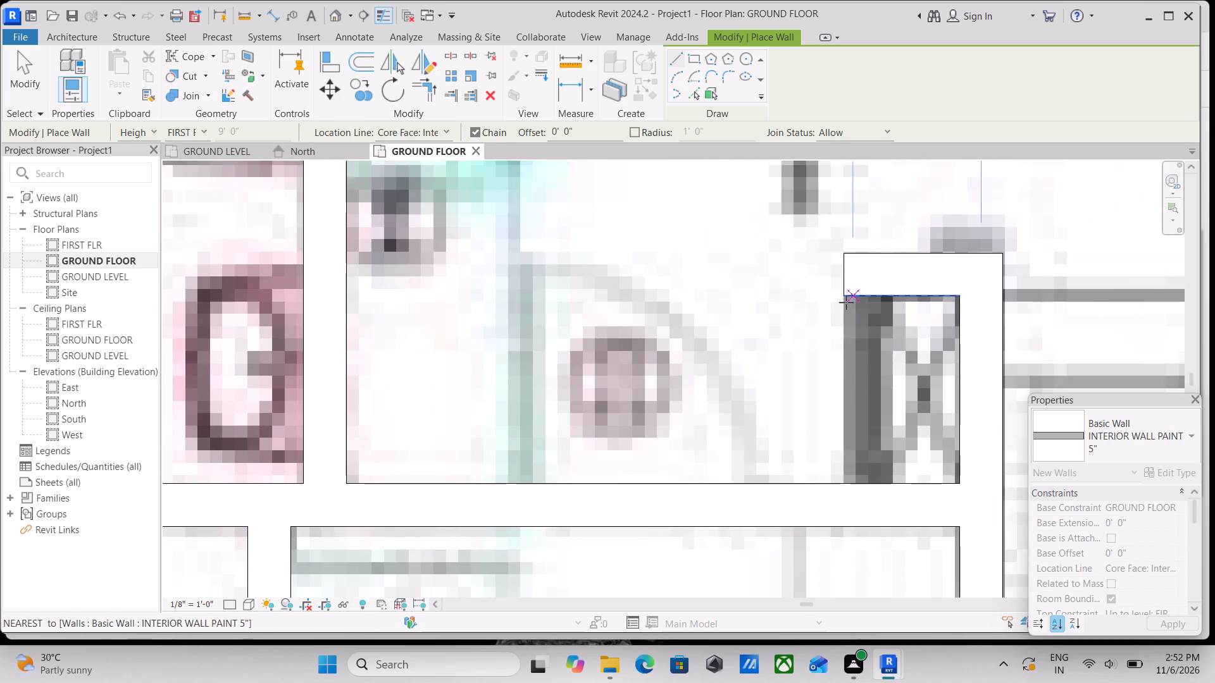
left_click(846, 298)
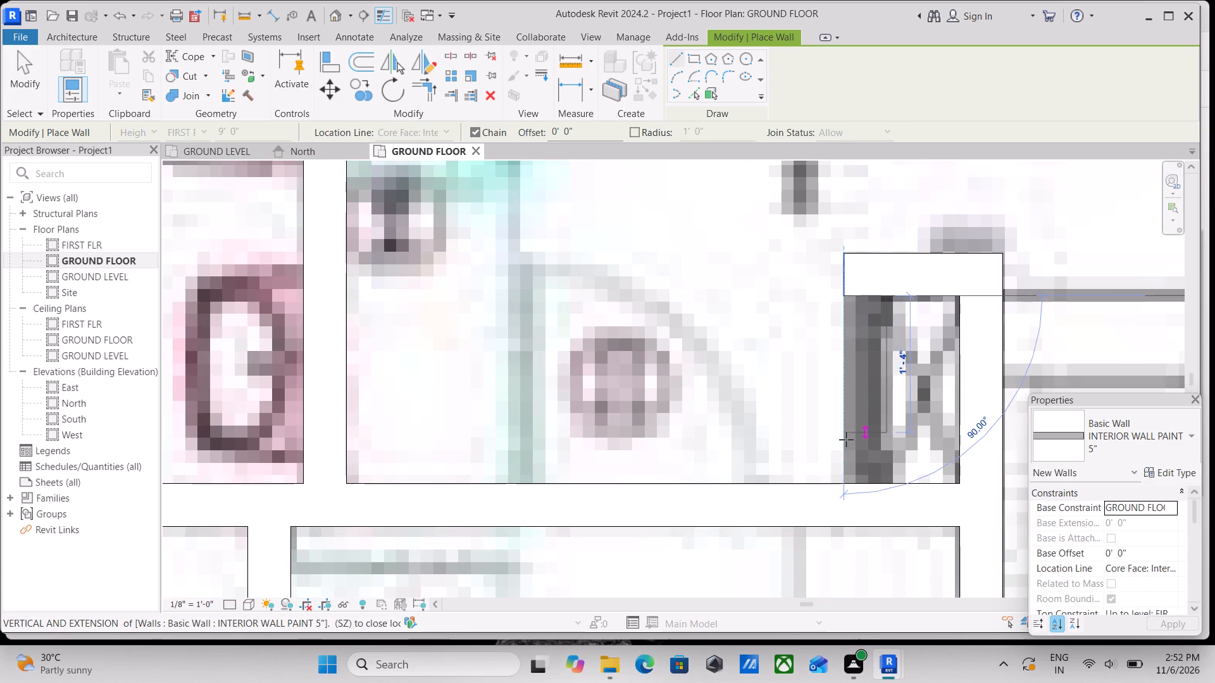
scroll(846, 440, "down", 2)
middle_click_drag(843, 419, 842, 314)
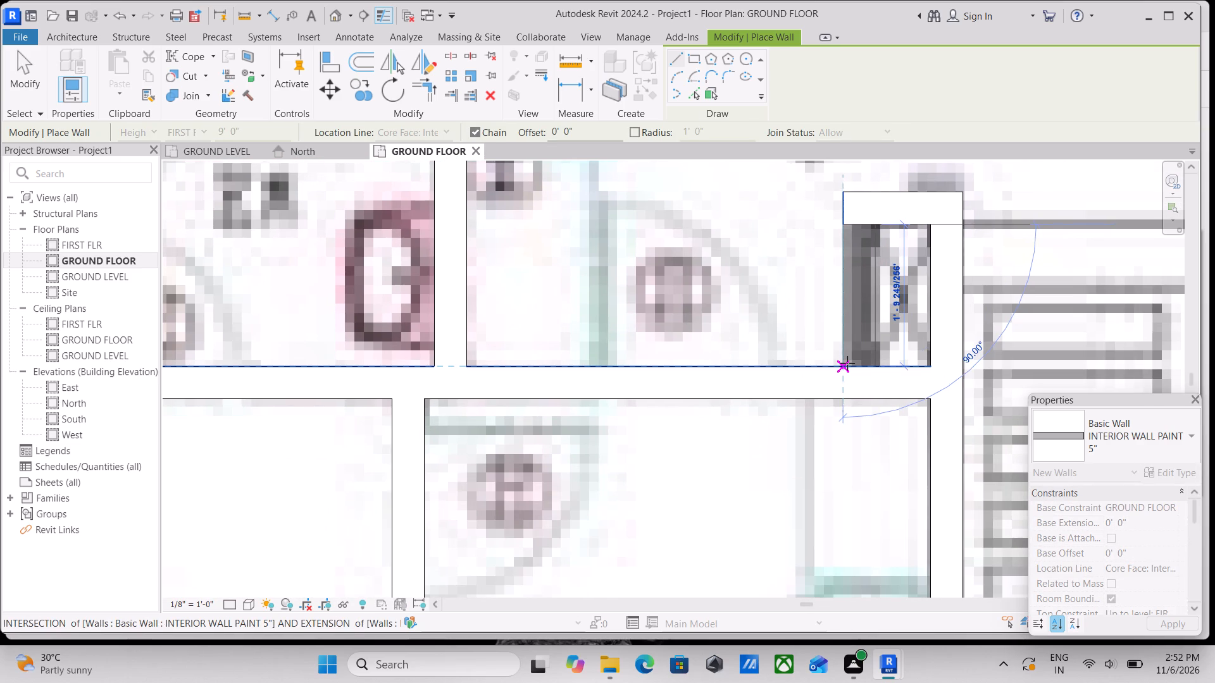
left_click(847, 363)
key("Escape")
Draw the 5" interior wall between the electrical room and the cabinet, flipped, about 4'-1" out from the living room's exterior wall.
scroll(807, 272, "down", 3)
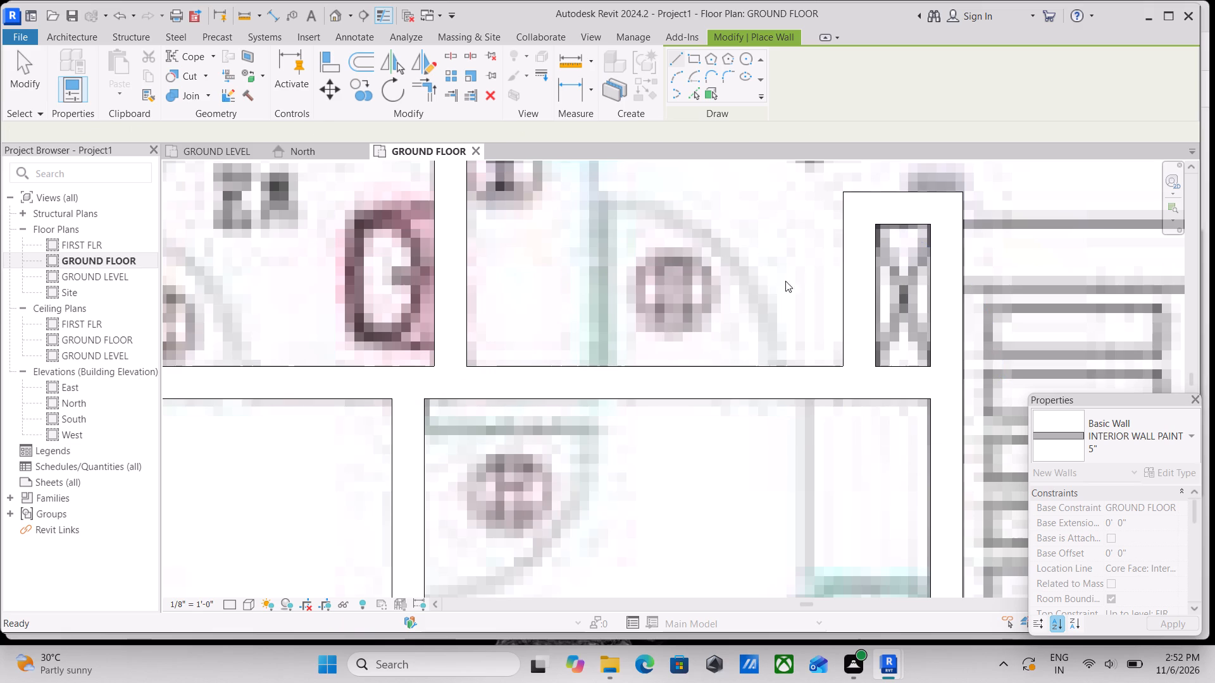
scroll(740, 281, "down", 3)
scroll(757, 345, "down", 4)
scroll(684, 398, "down", 1)
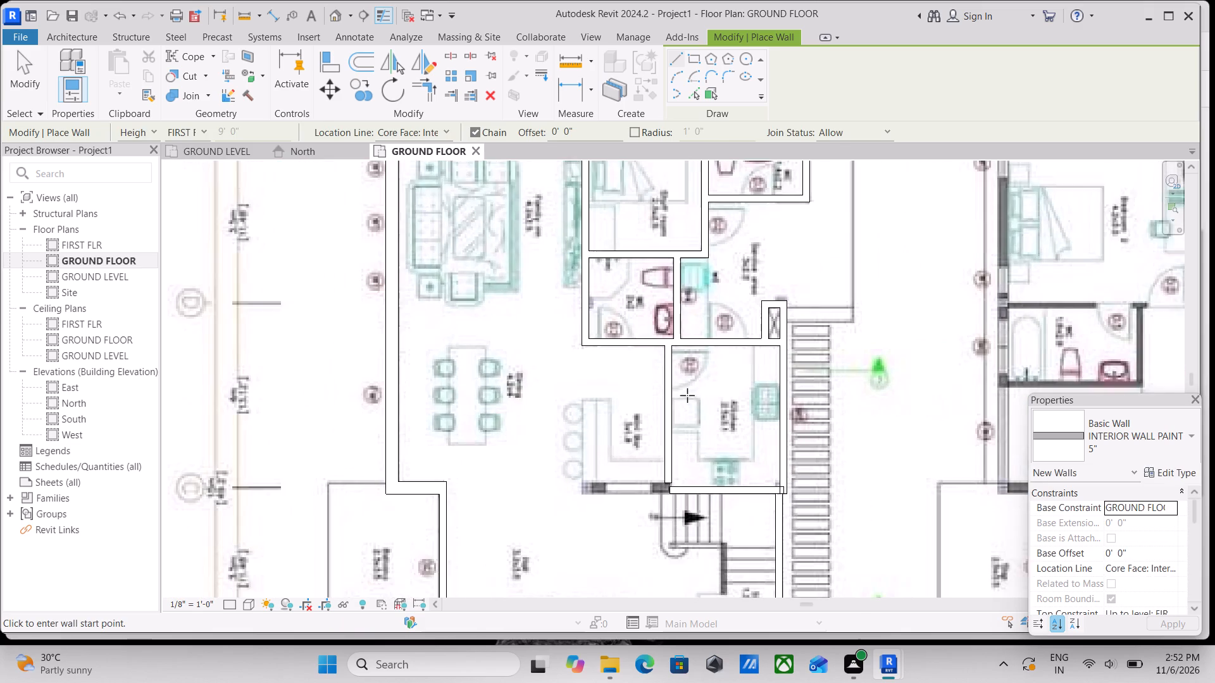
middle_click_drag(688, 393, 766, 274)
scroll(755, 457, "up", 1)
middle_click_drag(744, 440, 818, 220)
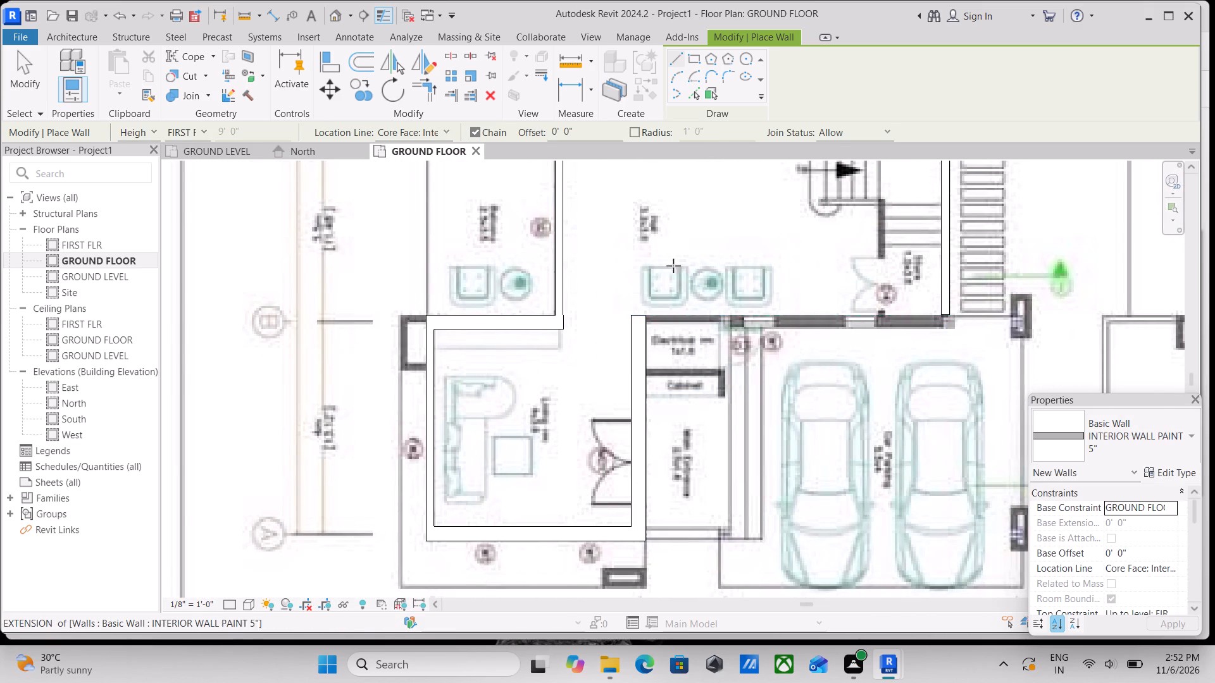
scroll(669, 264, "down", 3)
middle_click_drag(669, 264, 693, 364)
scroll(685, 429, "up", 10)
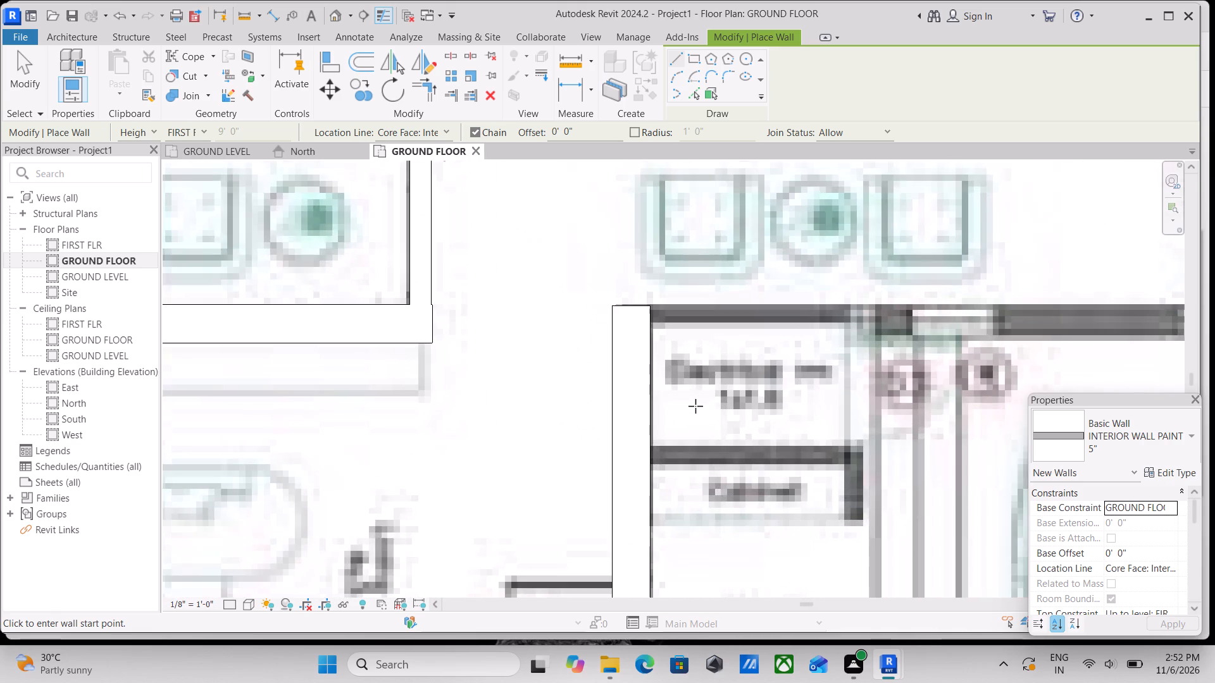
scroll(695, 329, "up", 2)
scroll(695, 352, "down", 1)
middle_click_drag(697, 318, 729, 243)
scroll(738, 266, "down", 3)
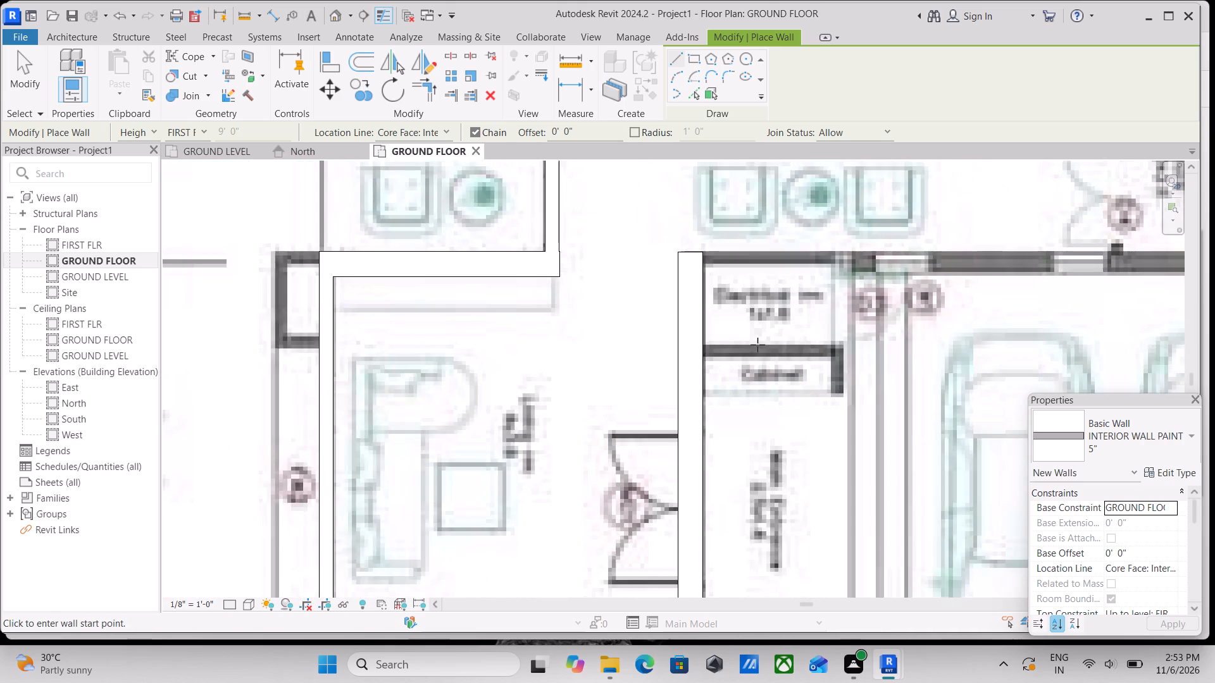
scroll(757, 345, "down", 3)
middle_click_drag(758, 346, 632, 367)
scroll(704, 415, "up", 1)
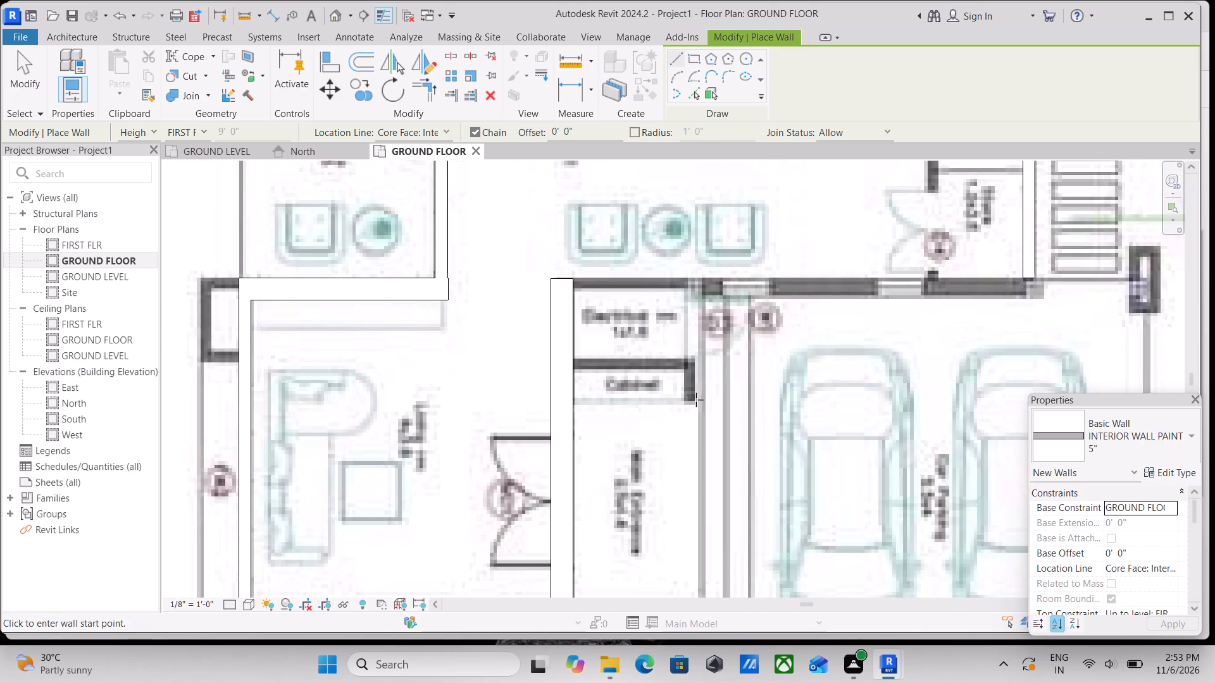
scroll(694, 395, "up", 6)
middle_click_drag(463, 302, 563, 324)
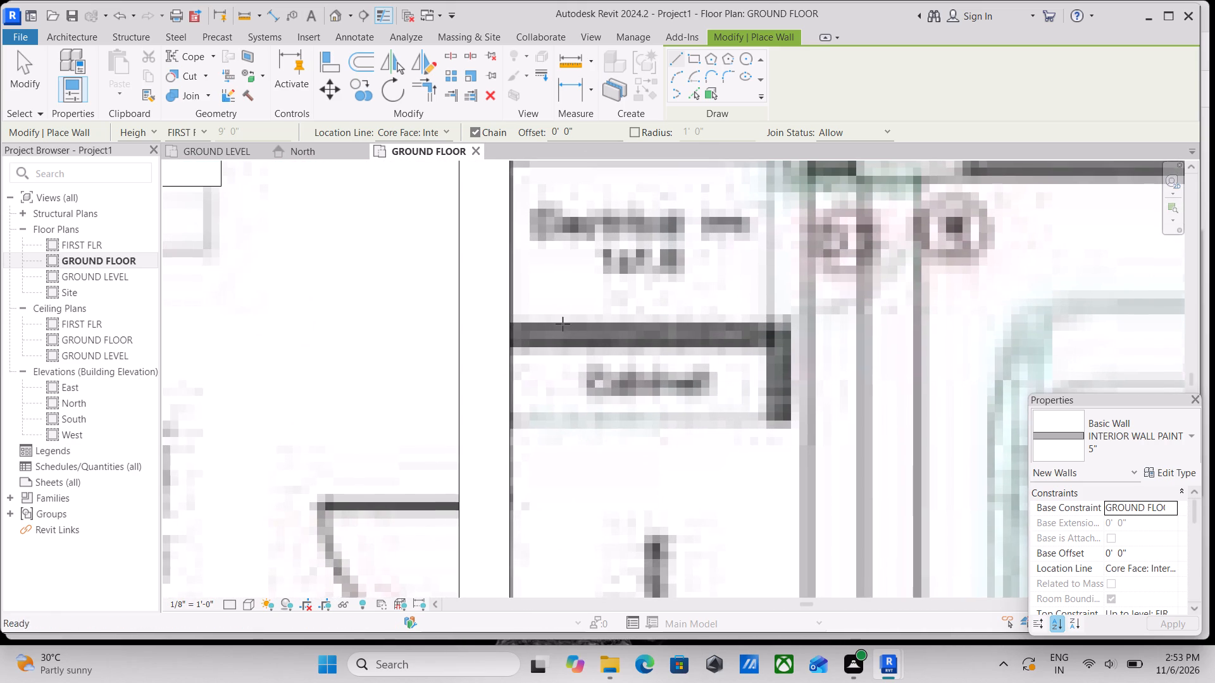
left_click(512, 323)
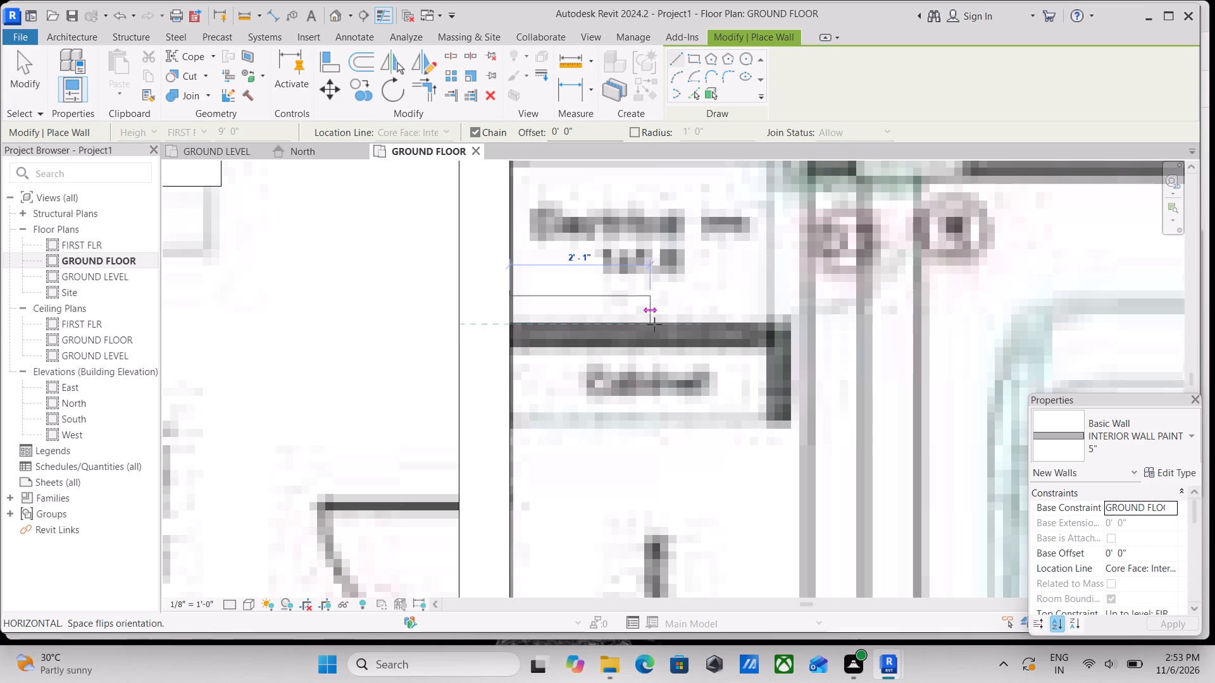
key("space")
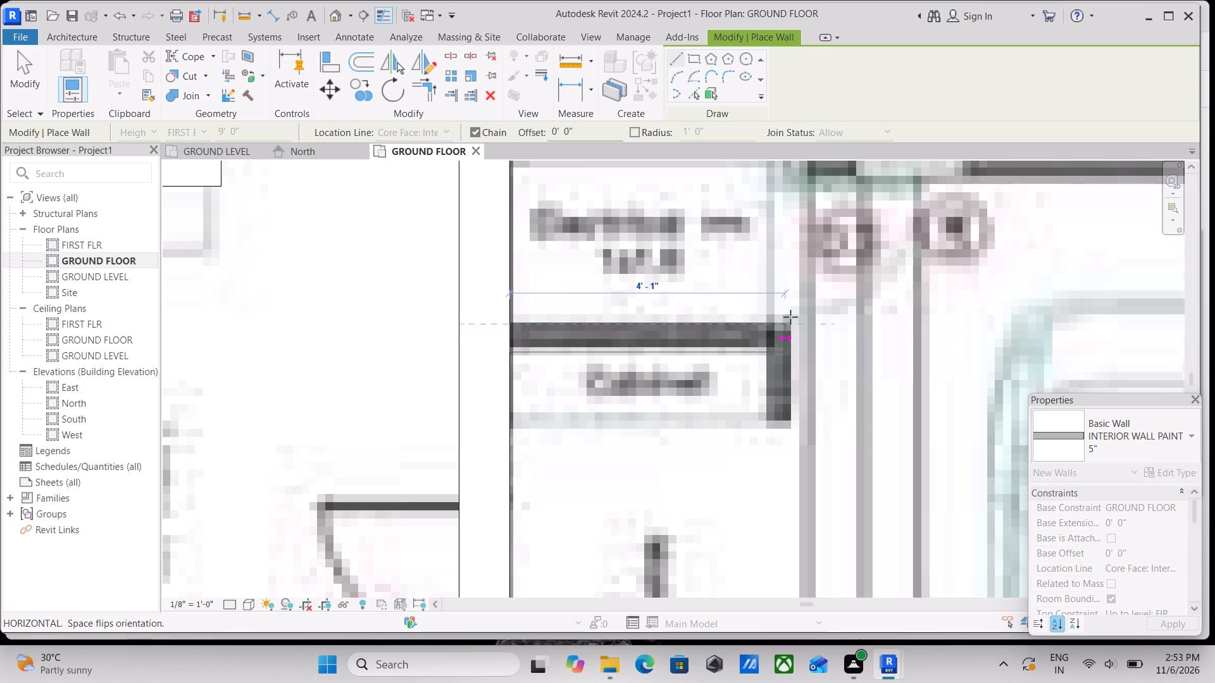
left_click(786, 317)
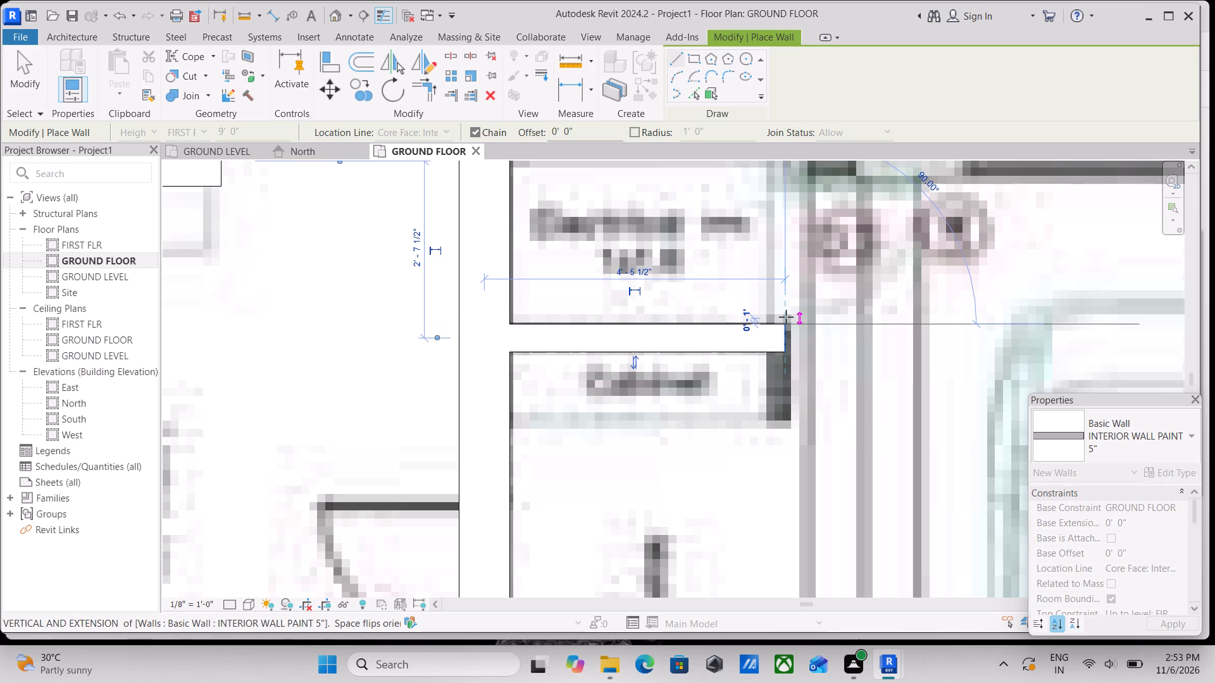
key("Escape")
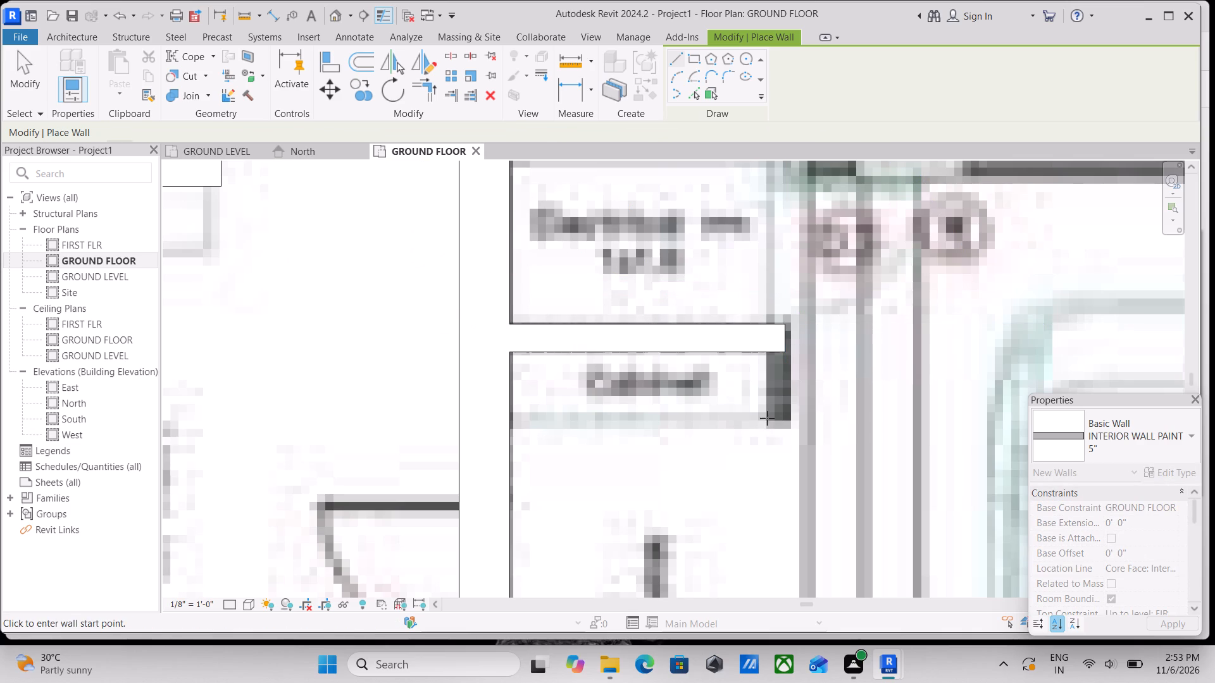
Draw a flipped 5" interior wall, about 4'-2 3/4" long, from the cabinet's outer corner along the electrical room to the living room wall's end line.
left_click(766, 422)
middle_click_drag(776, 312, 772, 402)
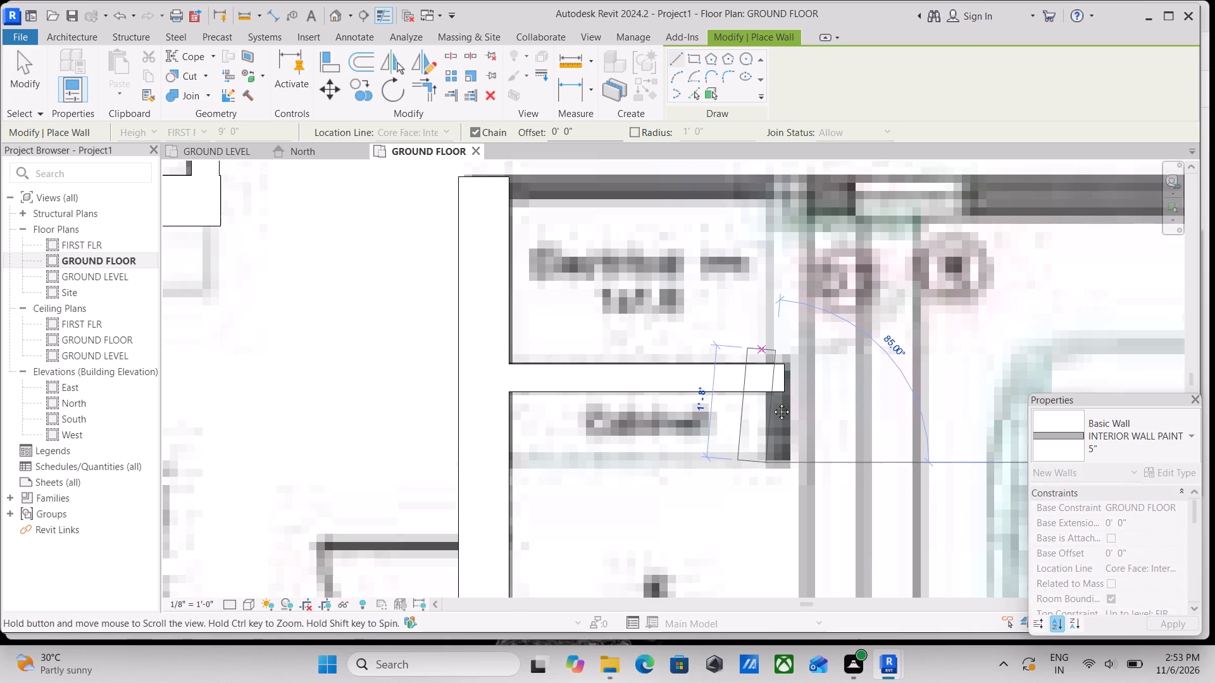
middle_click_drag(772, 402, 772, 417)
key("space")
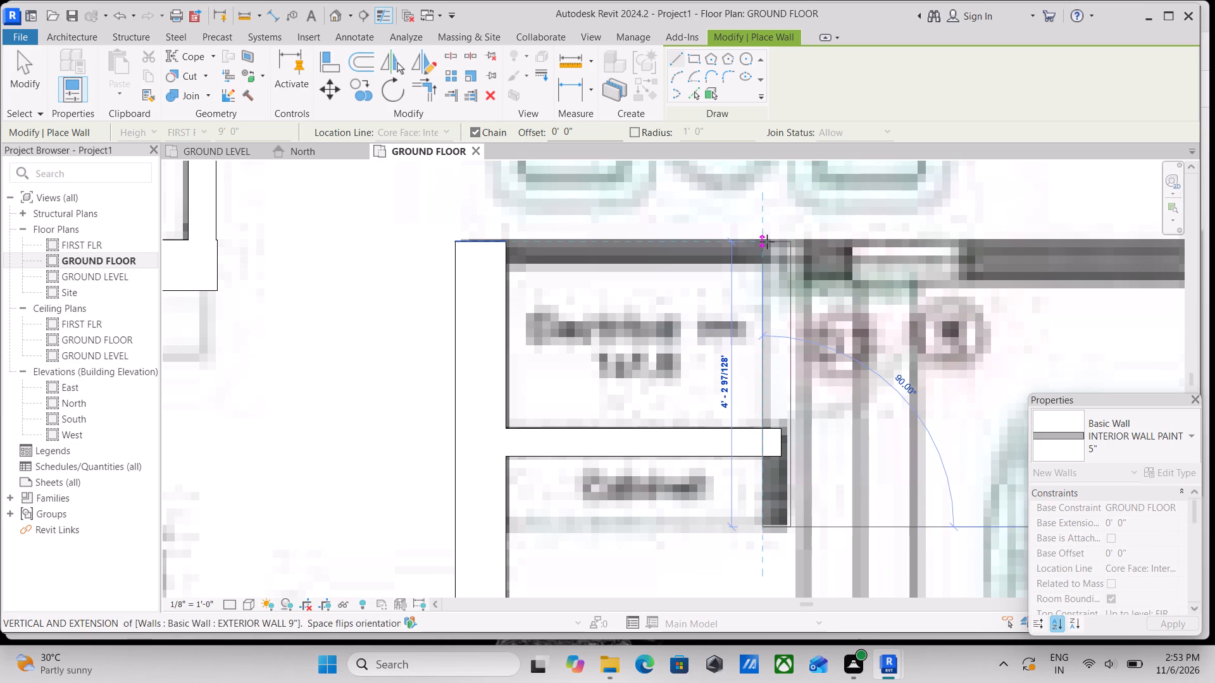
left_click(767, 242)
key("Escape")
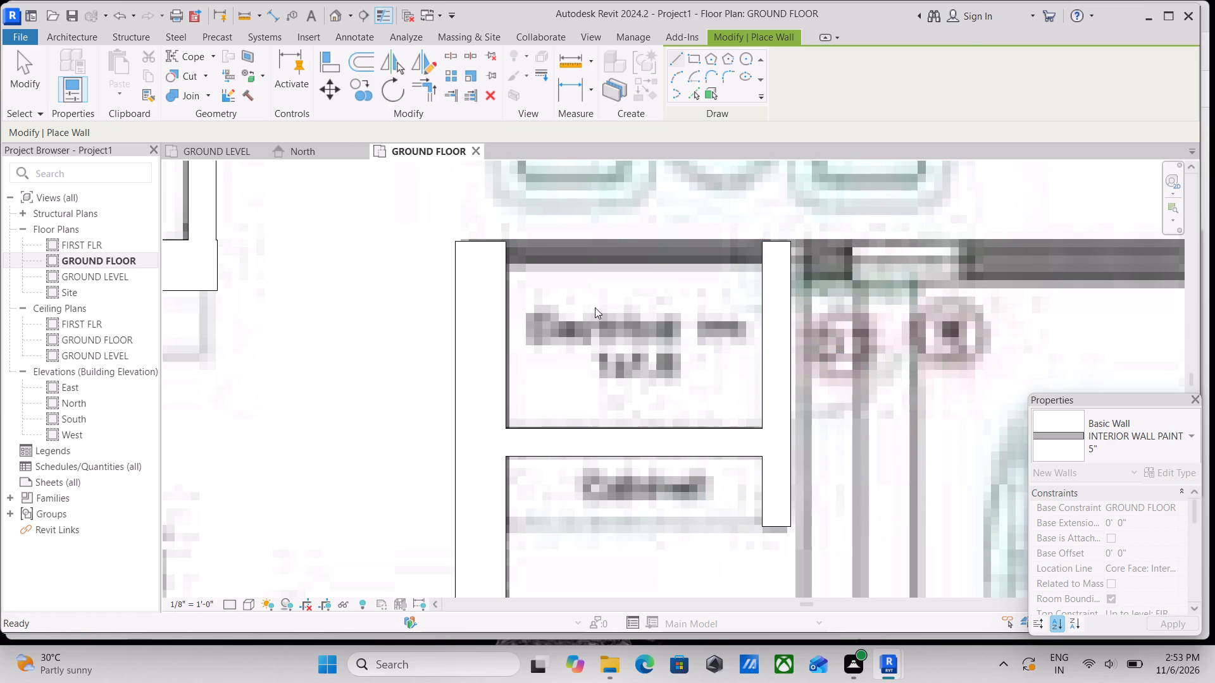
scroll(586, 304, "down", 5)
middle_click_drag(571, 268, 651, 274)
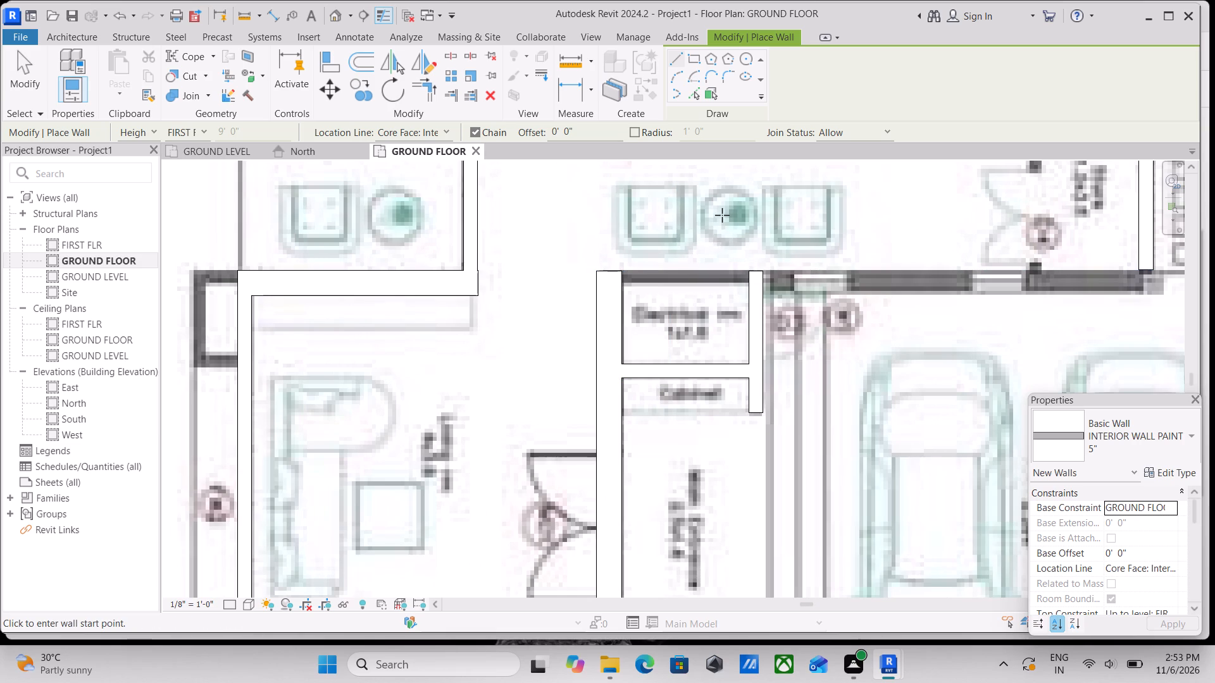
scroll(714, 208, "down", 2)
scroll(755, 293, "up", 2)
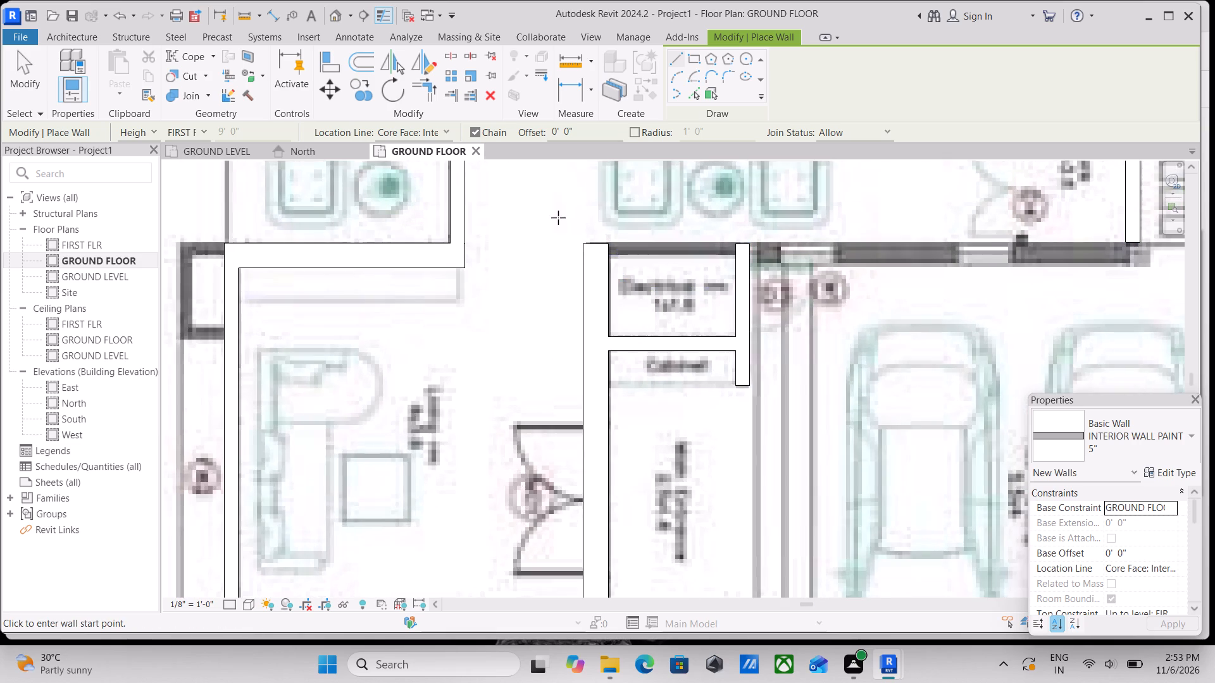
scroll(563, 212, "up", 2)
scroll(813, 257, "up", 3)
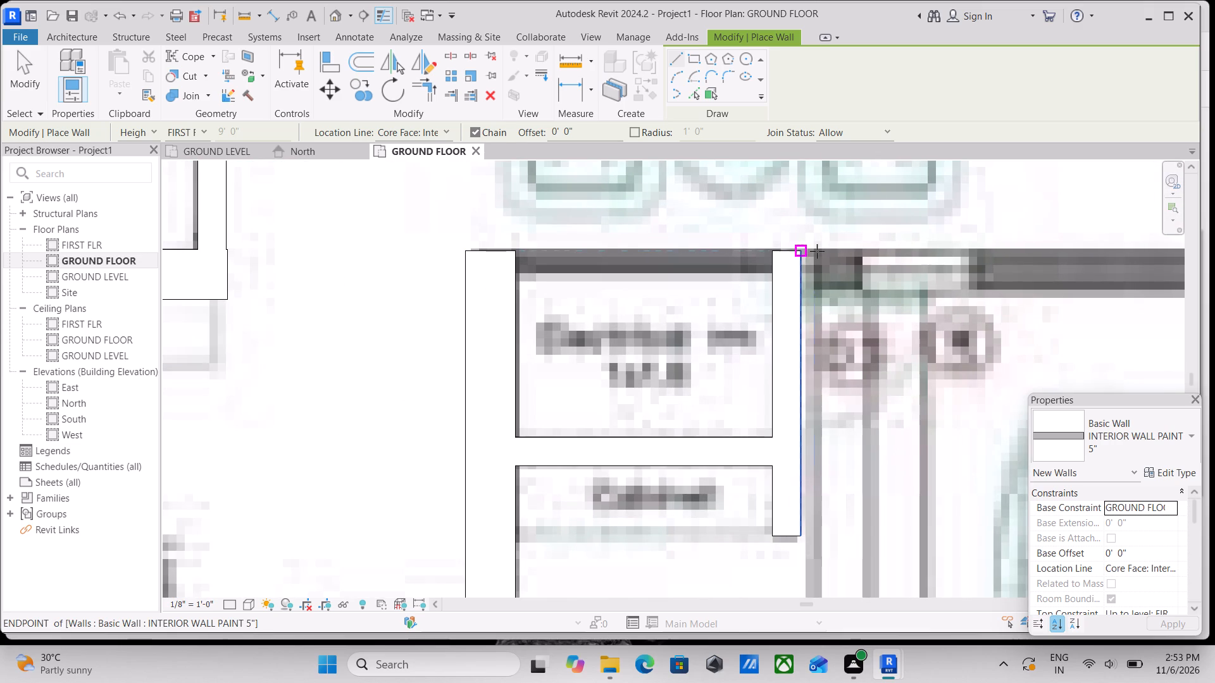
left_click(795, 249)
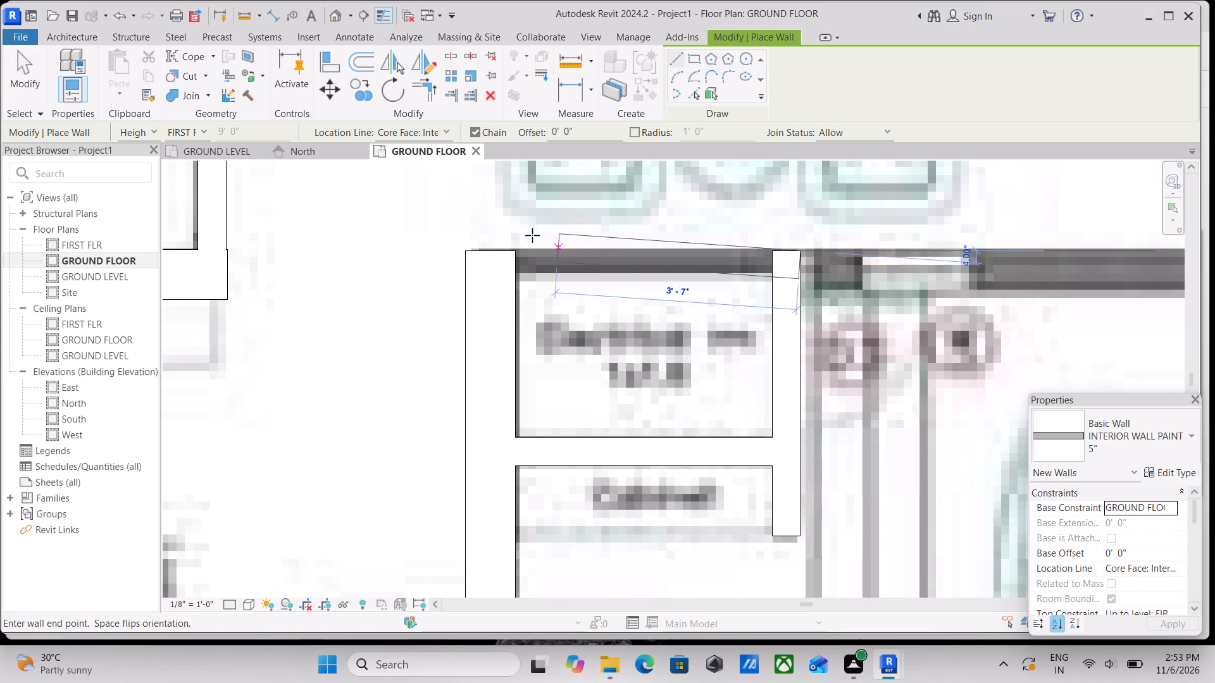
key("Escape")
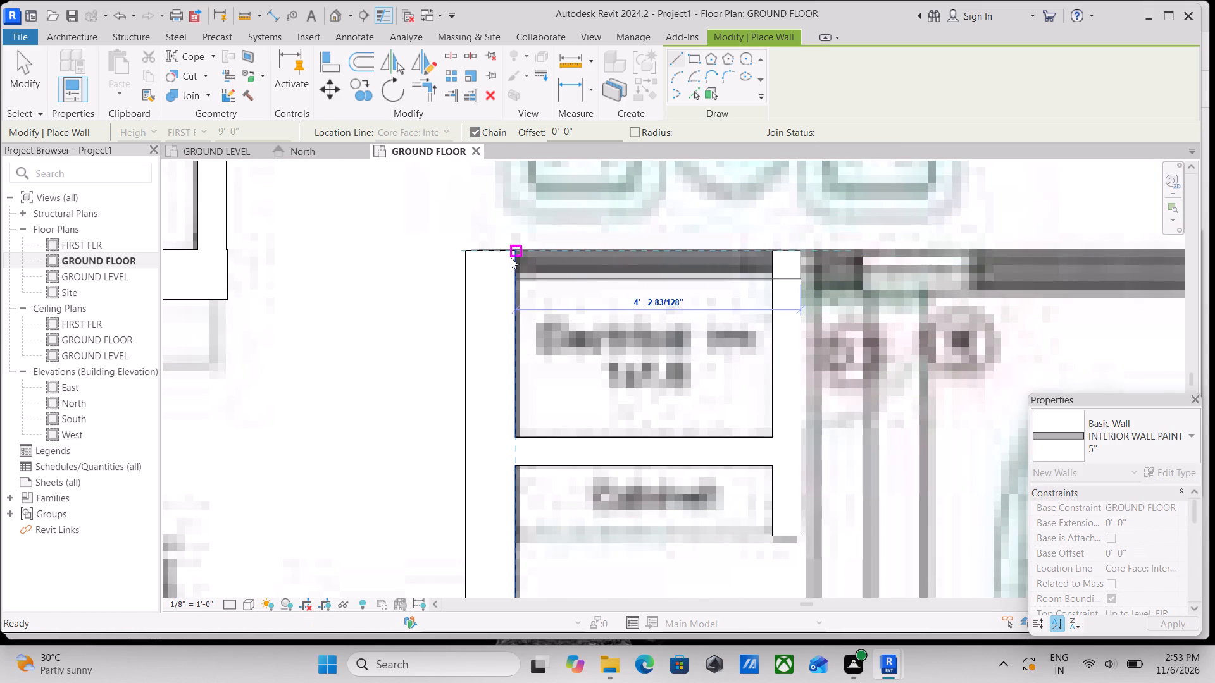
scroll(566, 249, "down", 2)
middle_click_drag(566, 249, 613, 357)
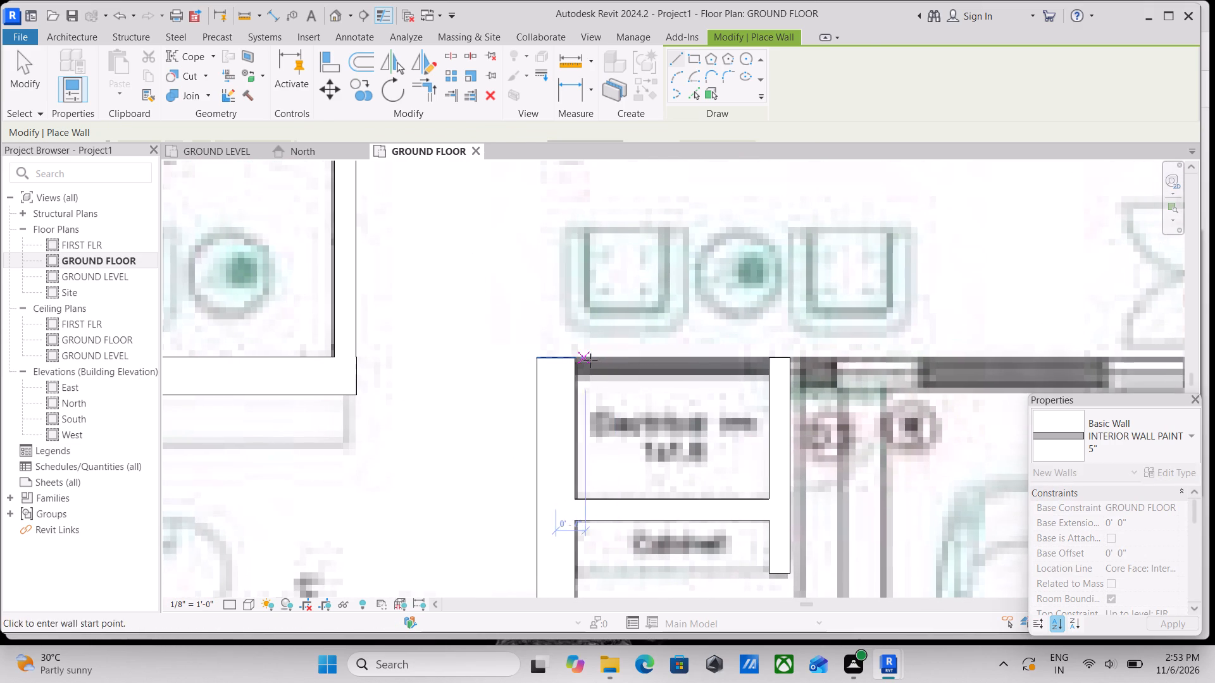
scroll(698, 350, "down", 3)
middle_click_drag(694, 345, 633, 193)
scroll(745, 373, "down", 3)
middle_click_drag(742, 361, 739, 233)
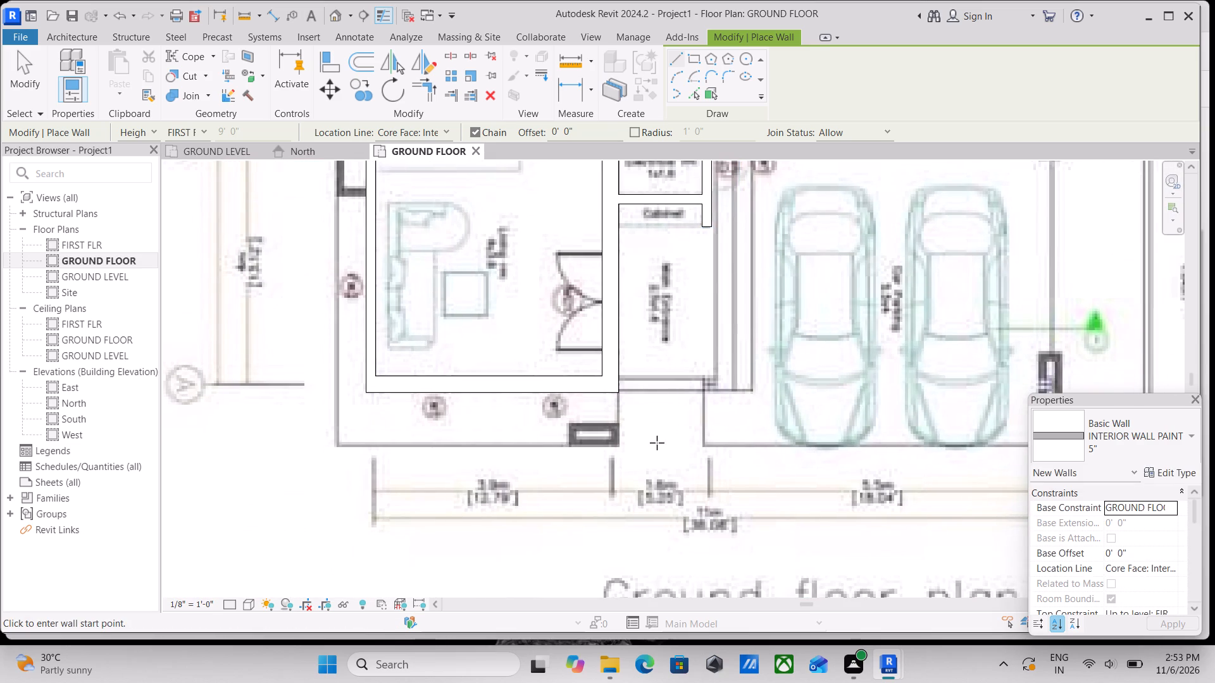
Examine the traced ground floor walls against the plan image and the house render to find remaining walls.
scroll(658, 412, "up", 2)
scroll(656, 360, "down", 2)
middle_click_drag(656, 360, 663, 469)
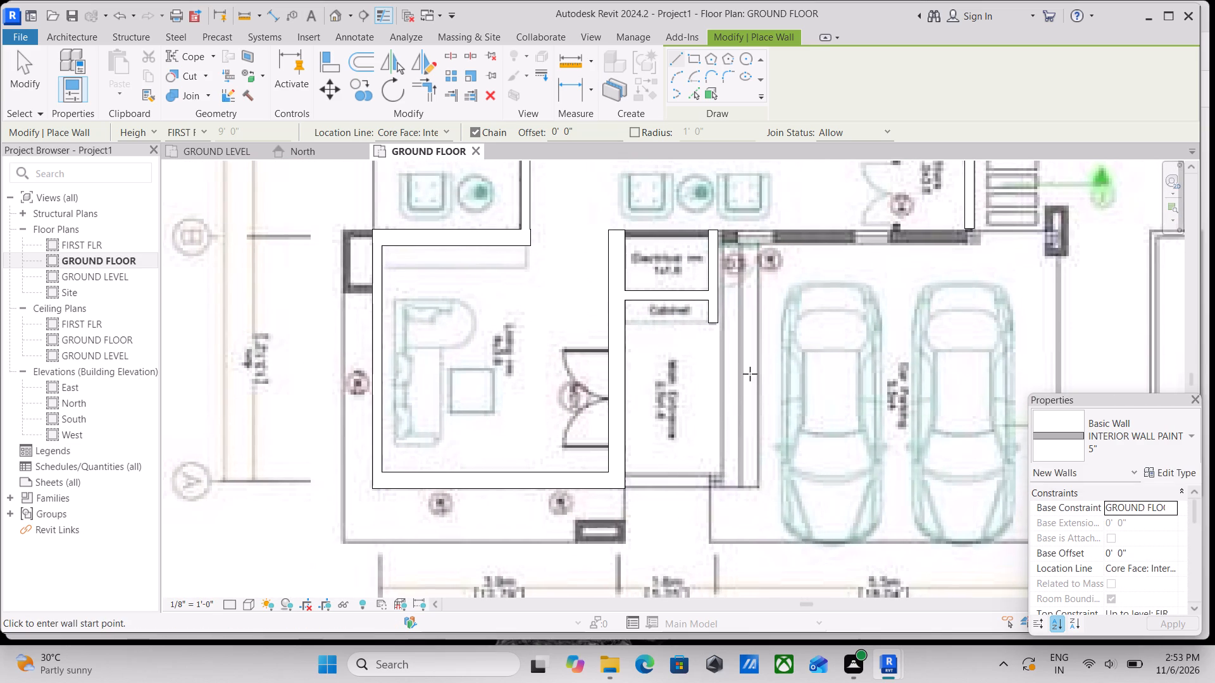
middle_click_drag(750, 374, 731, 415)
scroll(674, 428, "down", 4)
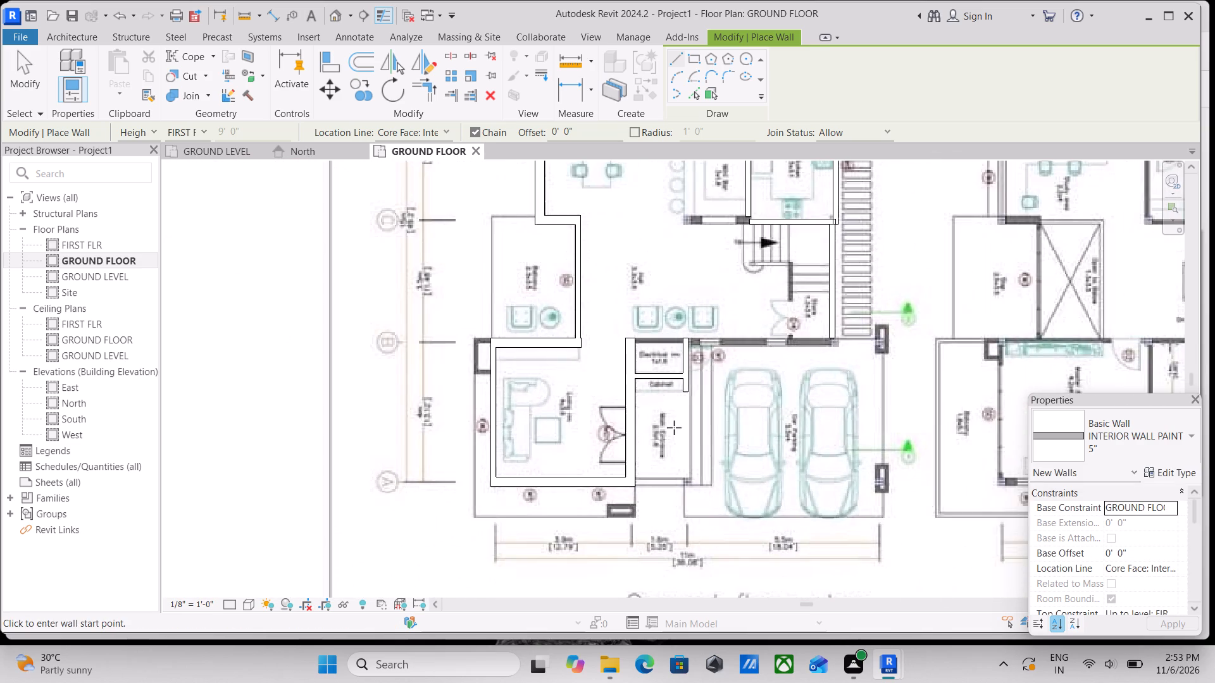
scroll(674, 410, "down", 7)
middle_click_drag(674, 410, 674, 484)
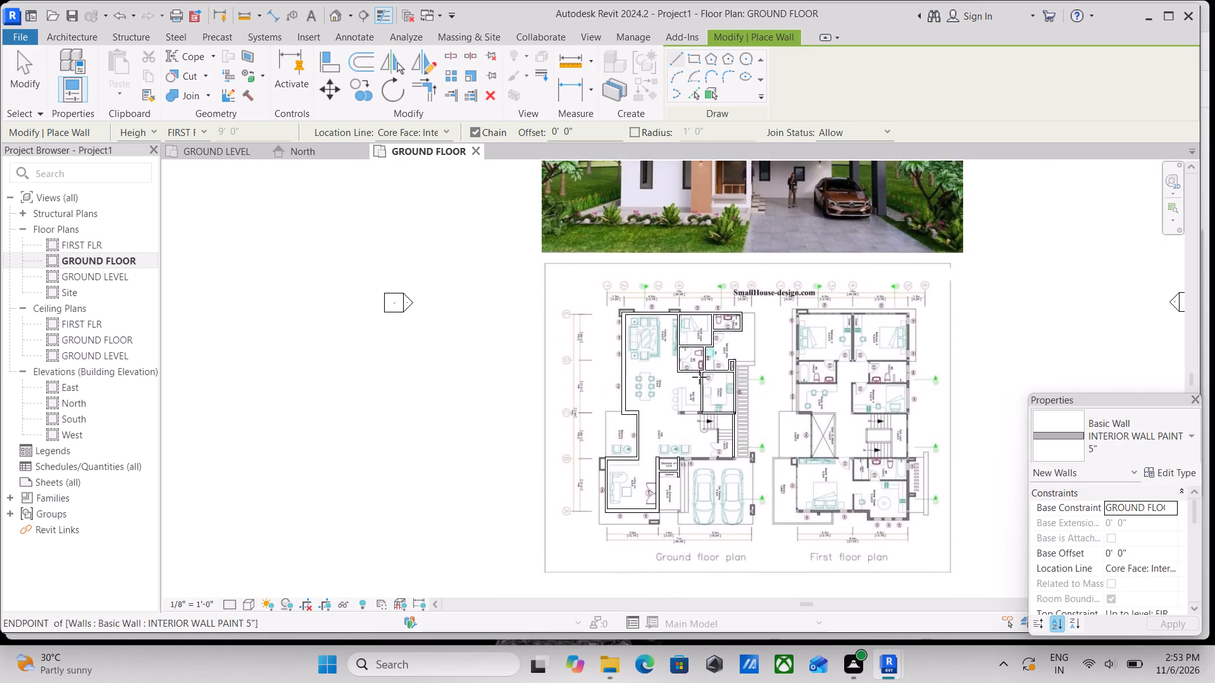
middle_click_drag(699, 359, 702, 333)
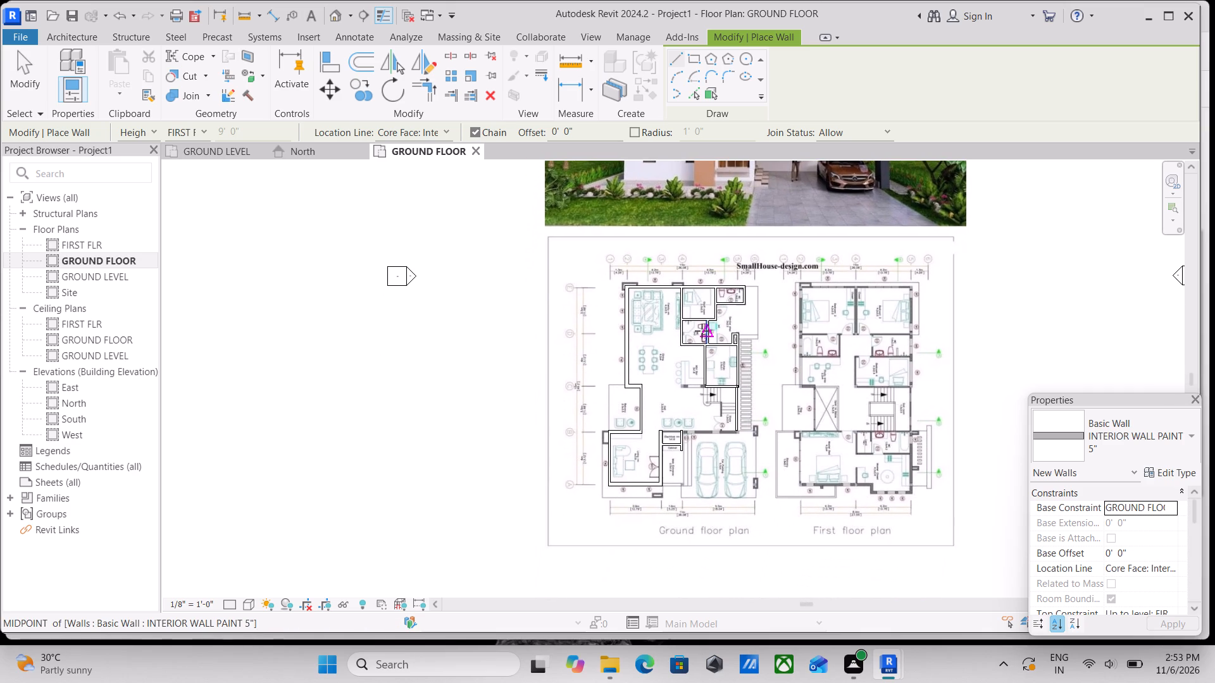
middle_click_drag(699, 350, 714, 457)
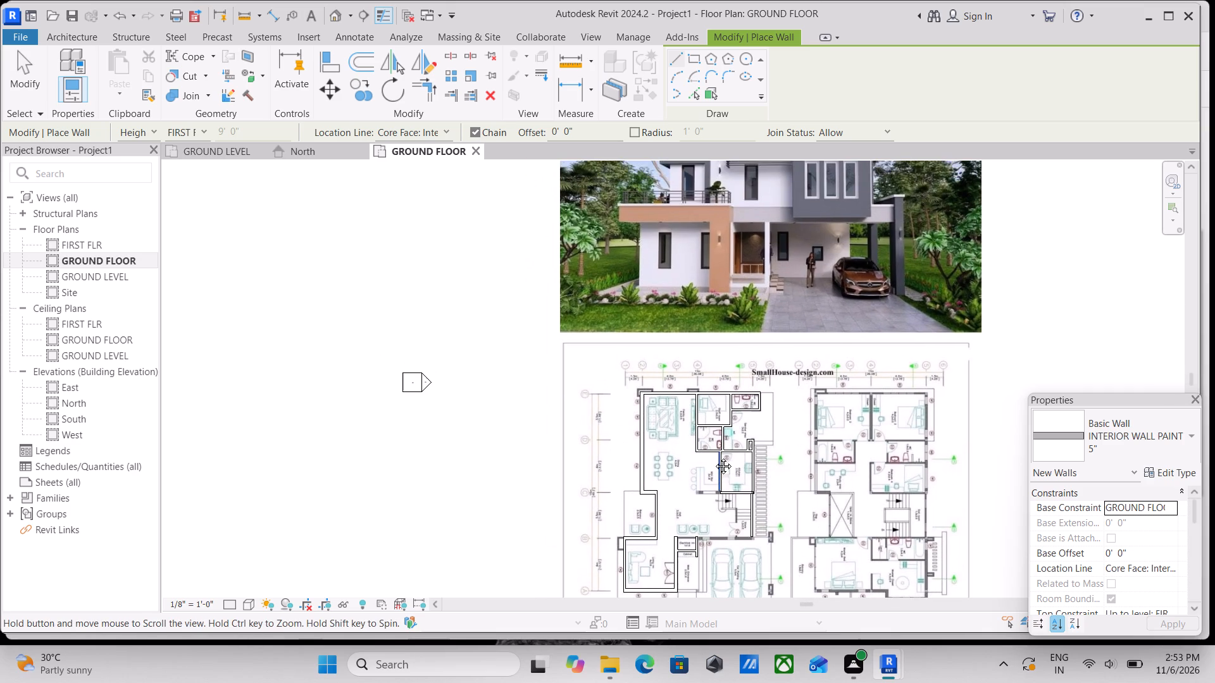
middle_click_drag(714, 457, 723, 347)
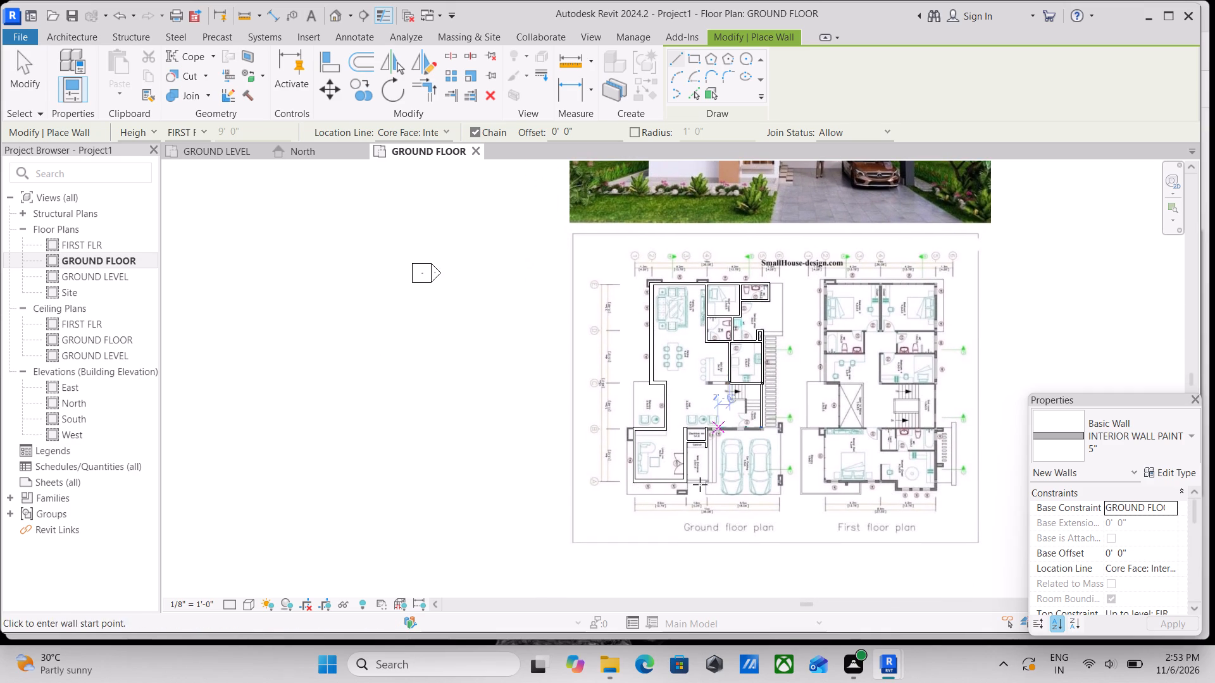
scroll(687, 497, "up", 4)
scroll(719, 409, "down", 2)
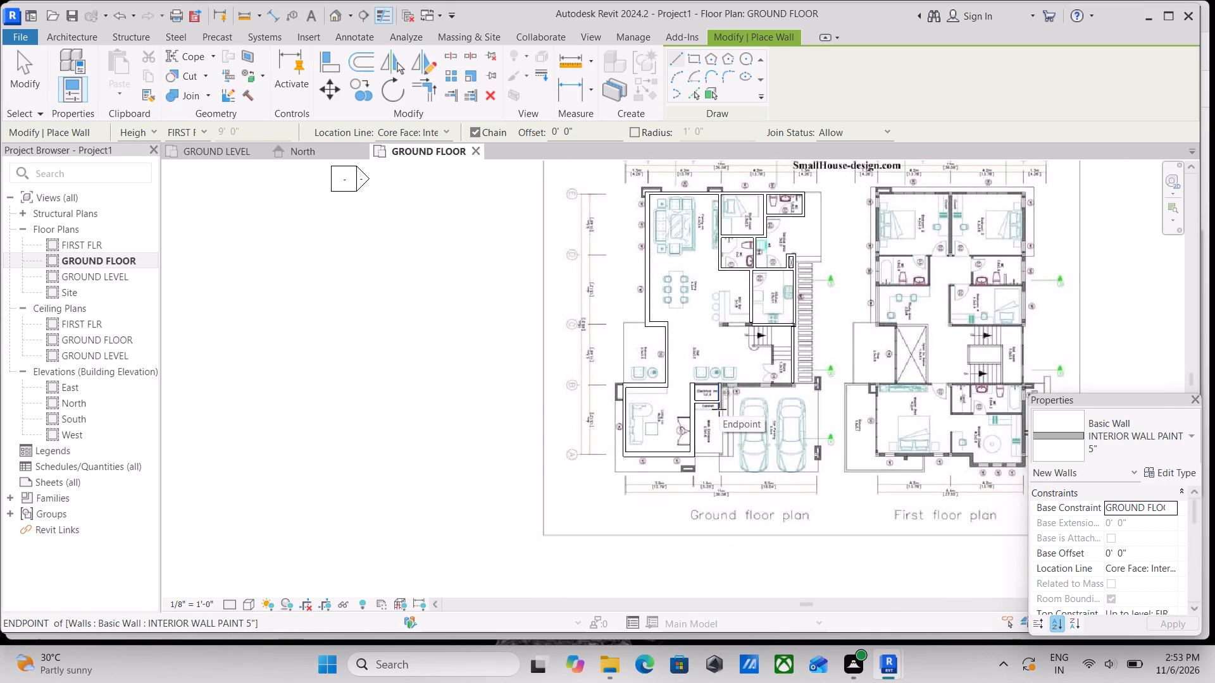
middle_click_drag(719, 409, 712, 476)
middle_click_drag(729, 365, 711, 531)
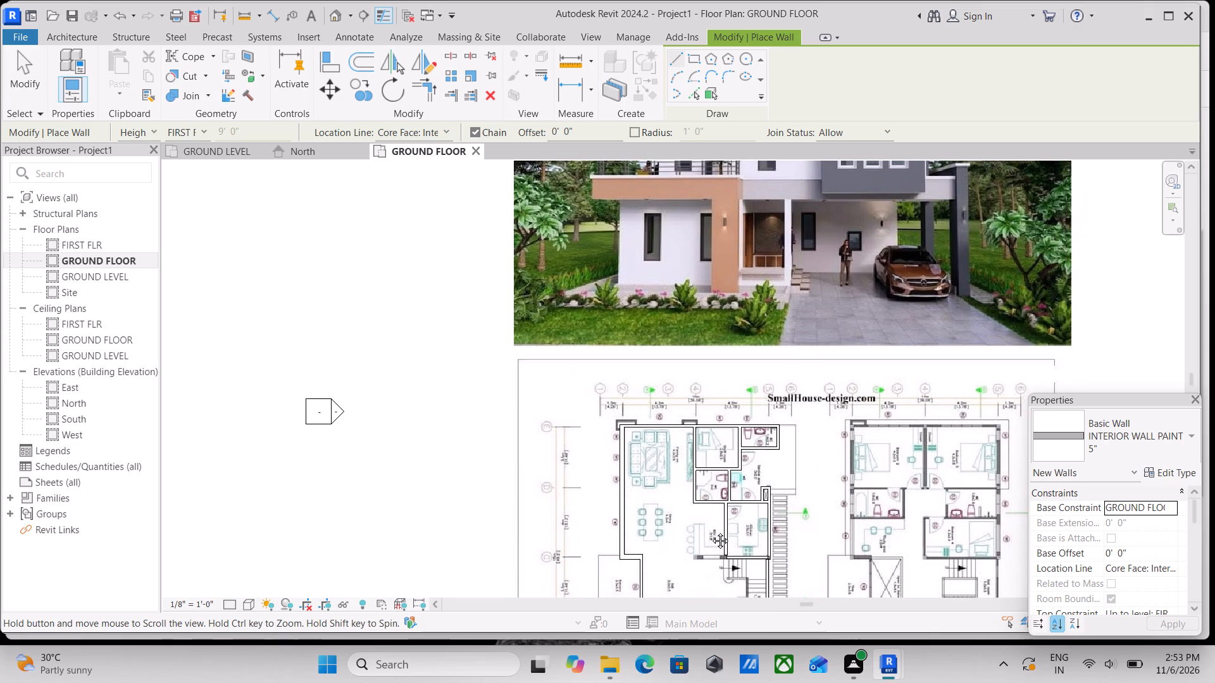
middle_click_drag(711, 531, 735, 329)
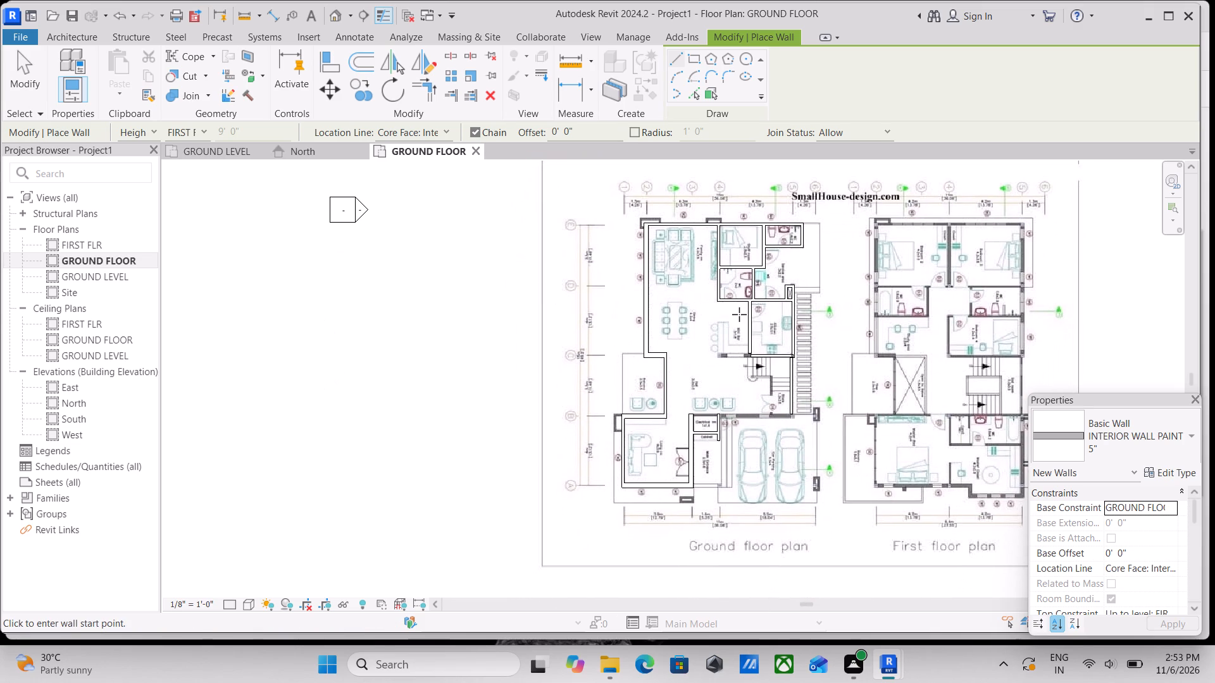
scroll(690, 498, "up", 8)
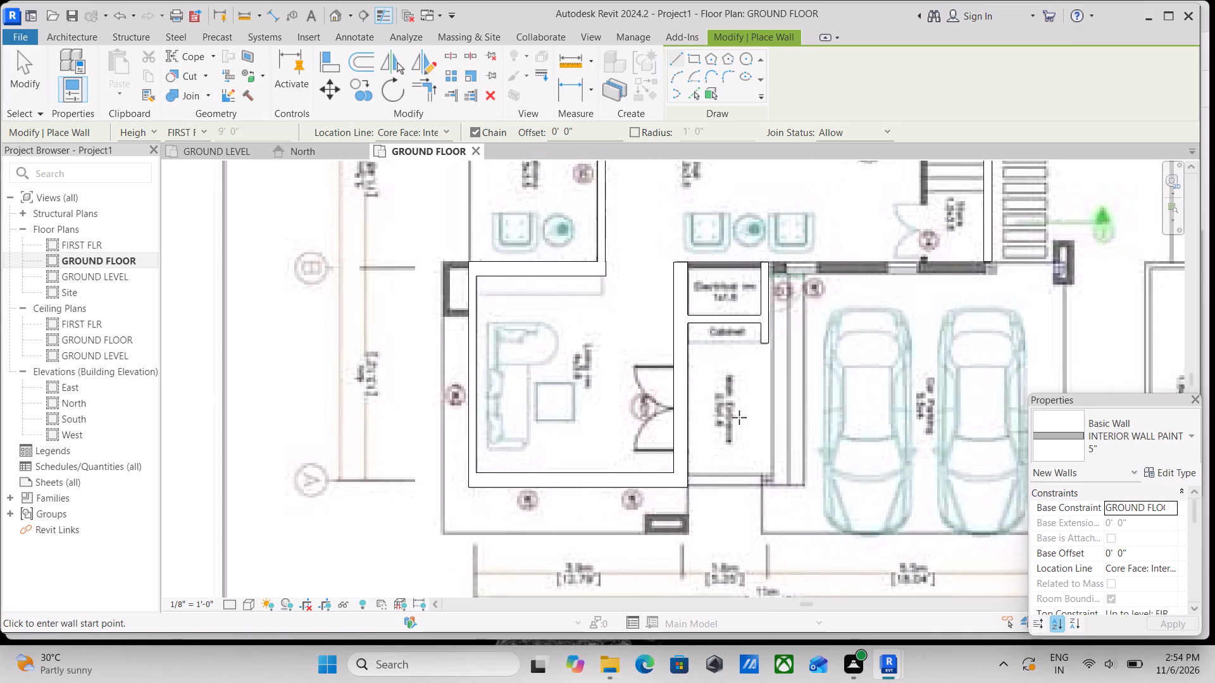
scroll(745, 393, "down", 13)
middle_click_drag(743, 332, 738, 362)
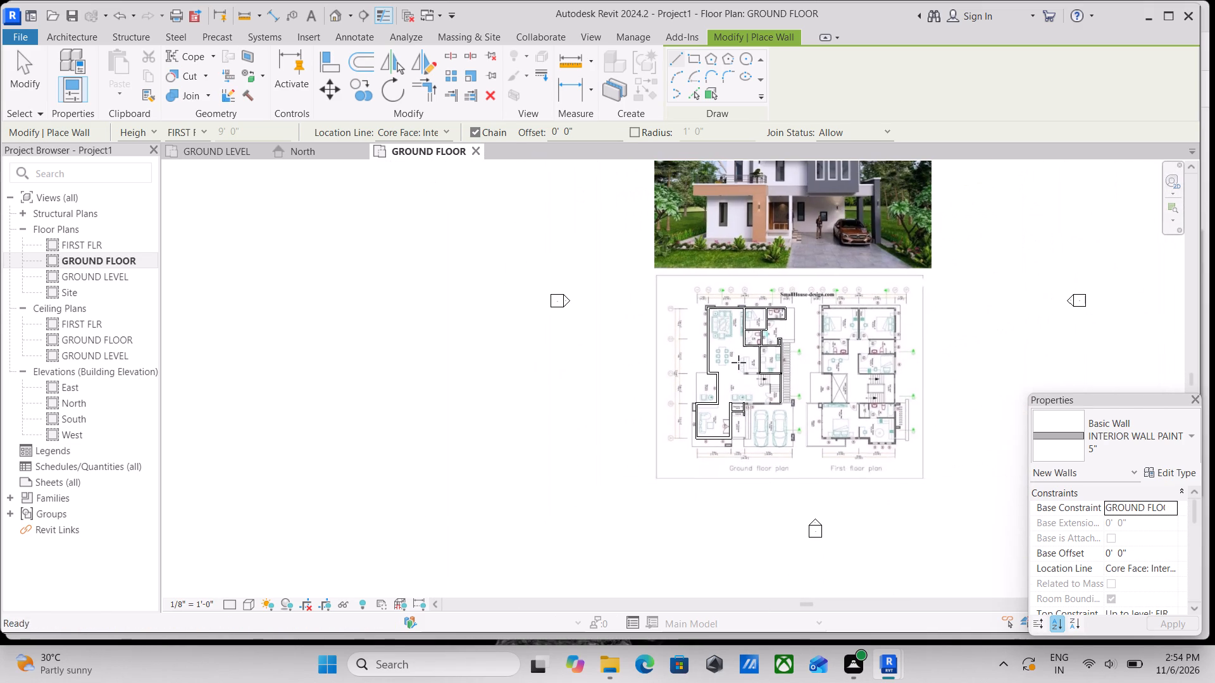
scroll(745, 348, "down", 1)
Draw the main entrance's front wall in 5" interior wall, about 4'-5" long, from the living room's outer corner toward the car parking.
scroll(727, 451, "up", 2)
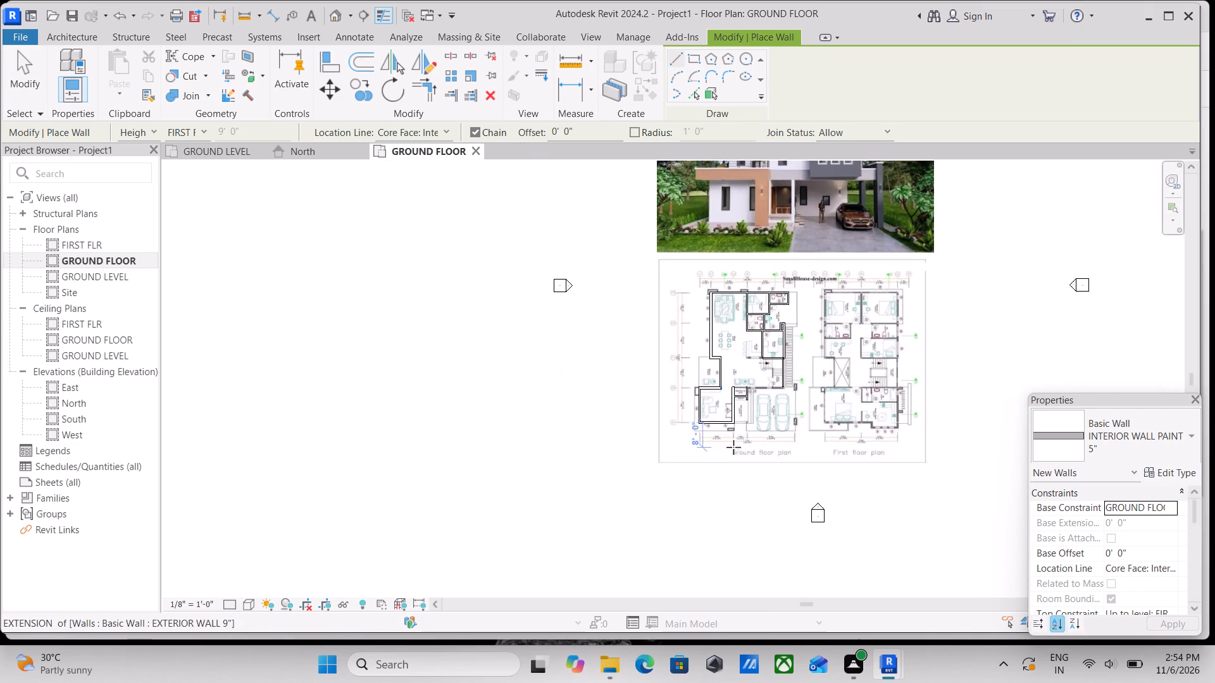
scroll(782, 410, "up", 4)
scroll(711, 416, "up", 13)
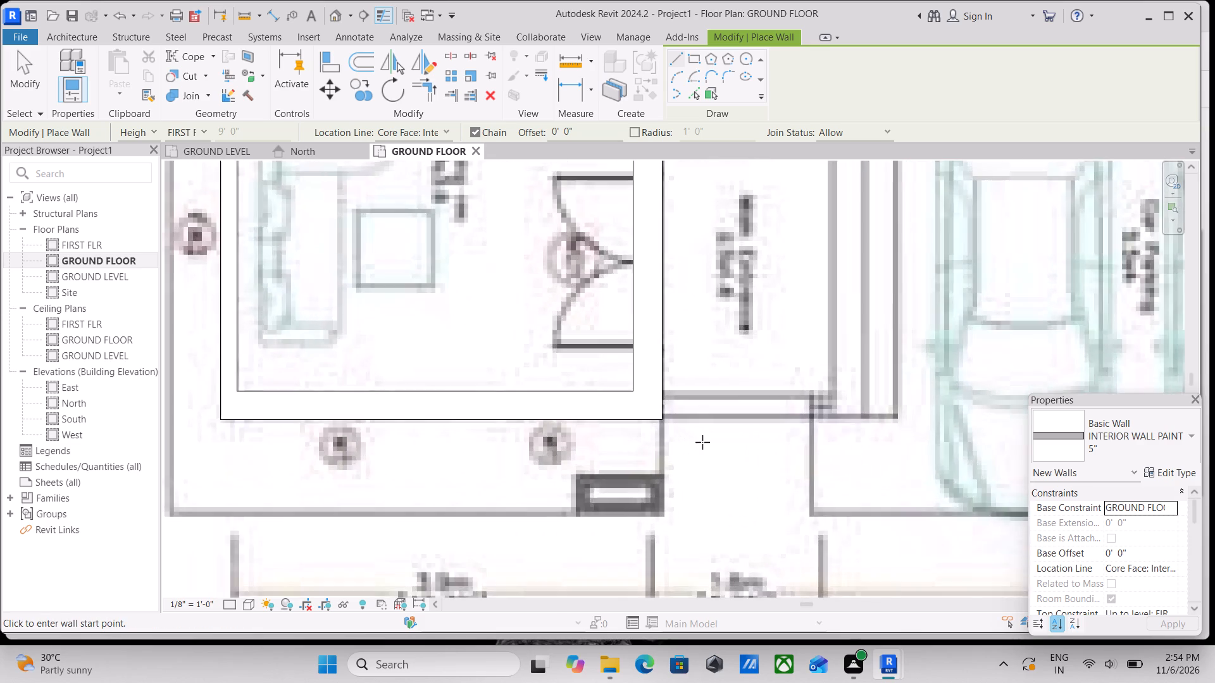
scroll(701, 442, "up", 3)
left_click(645, 401)
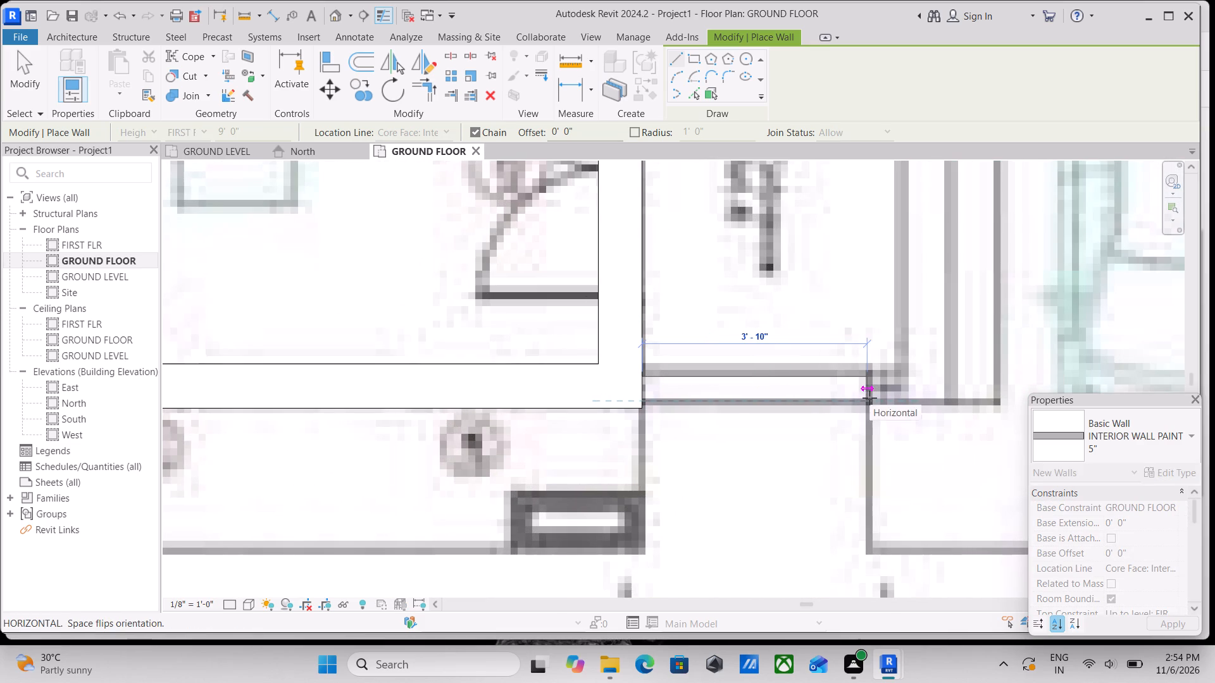
scroll(892, 397, "down", 1)
middle_click_drag(892, 397, 828, 398)
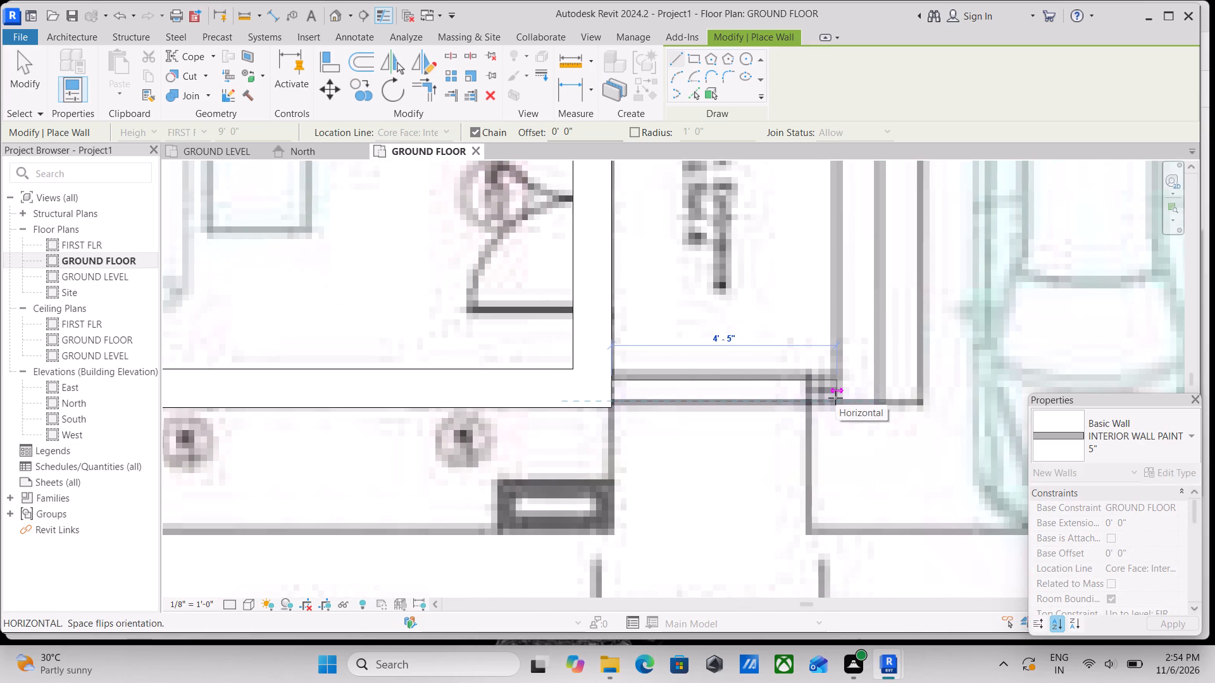
left_click(835, 398)
scroll(835, 398, "down", 2)
middle_click_drag(835, 398, 785, 527)
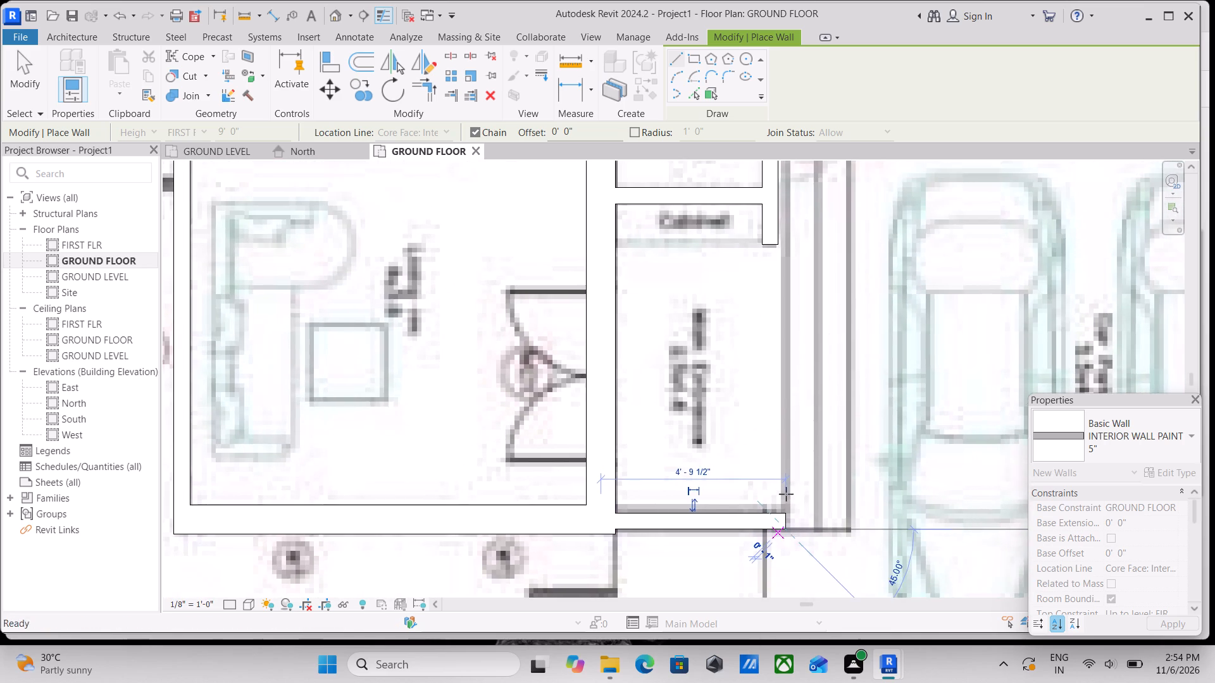
scroll(795, 416, "down", 3)
middle_click_drag(795, 416, 798, 425)
scroll(766, 400, "down", 2)
middle_click_drag(766, 400, 761, 510)
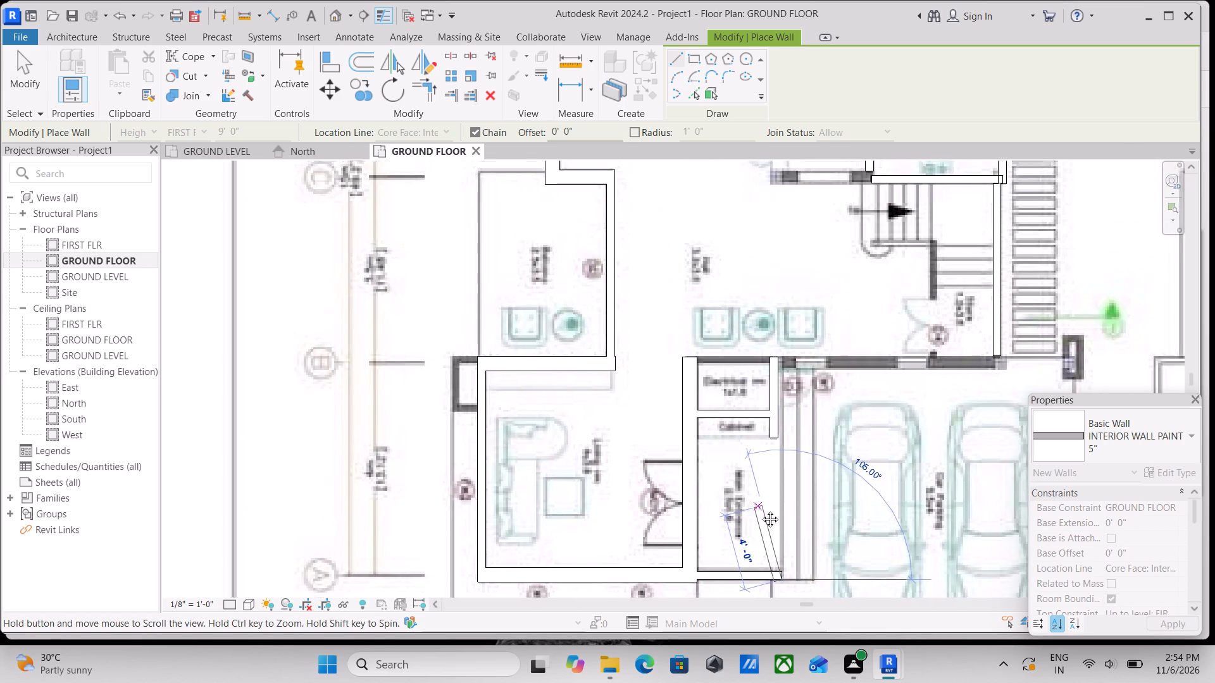
middle_click_drag(761, 510, 761, 510)
scroll(769, 460, "down", 2)
middle_click_drag(769, 460, 761, 556)
key("Escape")
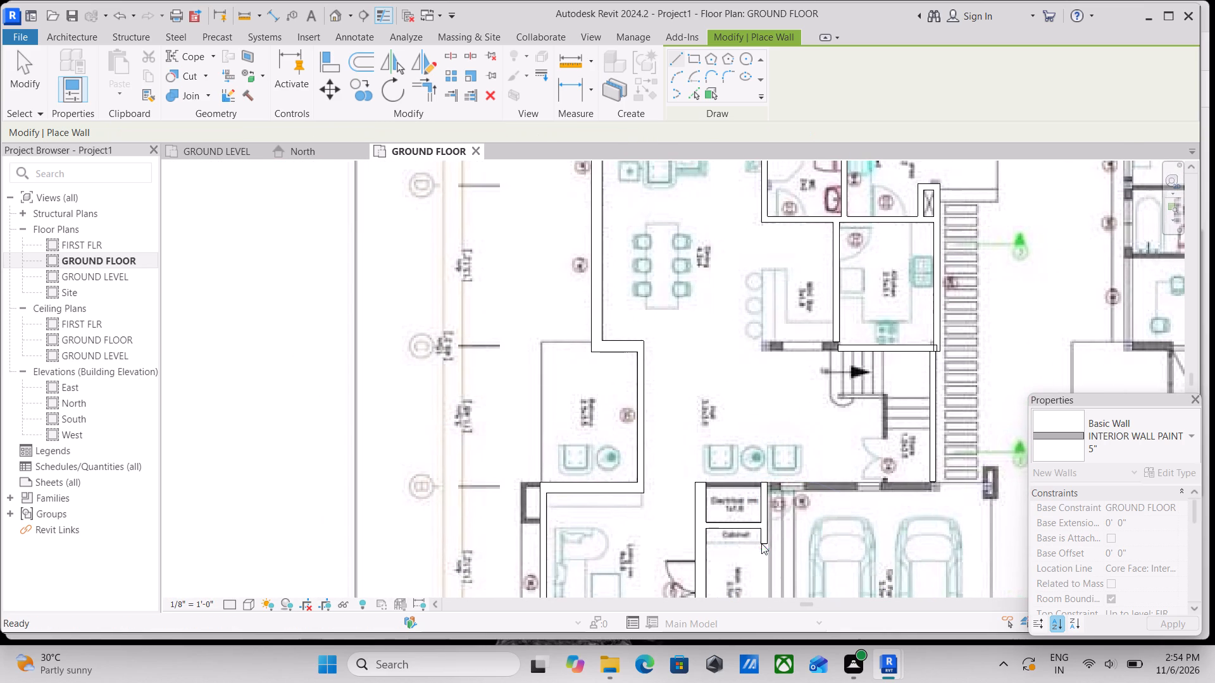
Examine the ground floor plan from the family room down to the car parking for walls still untraced.
scroll(767, 422, "down", 5)
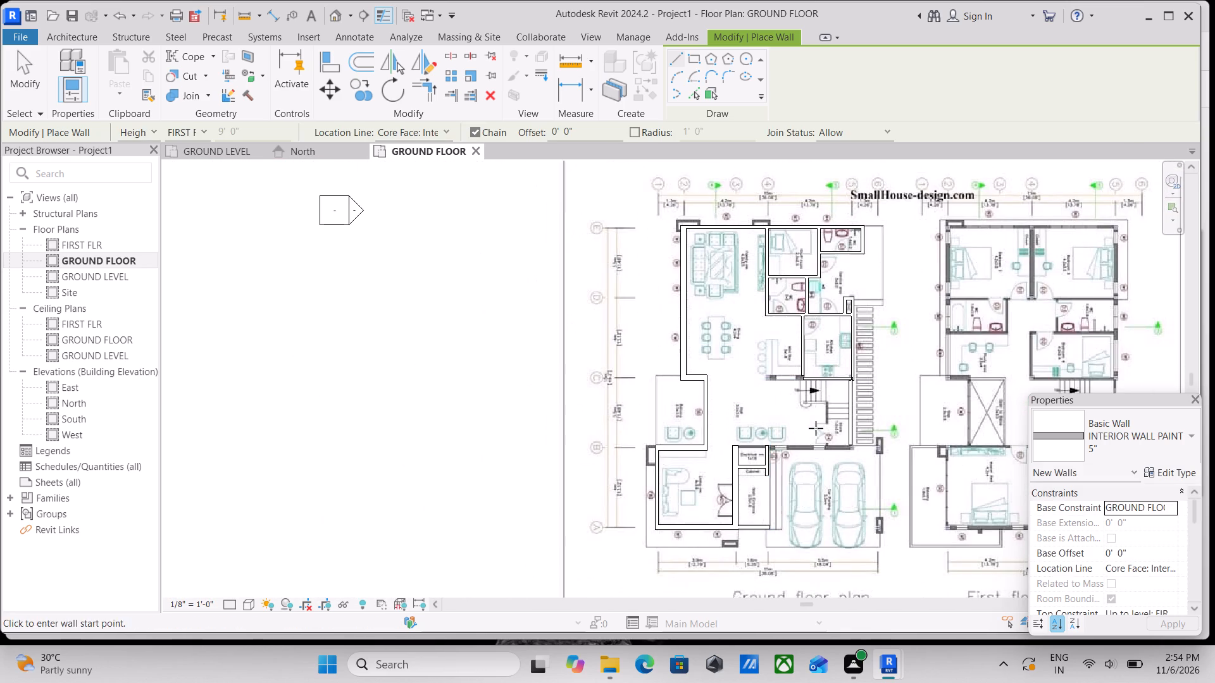
scroll(725, 304, "up", 3)
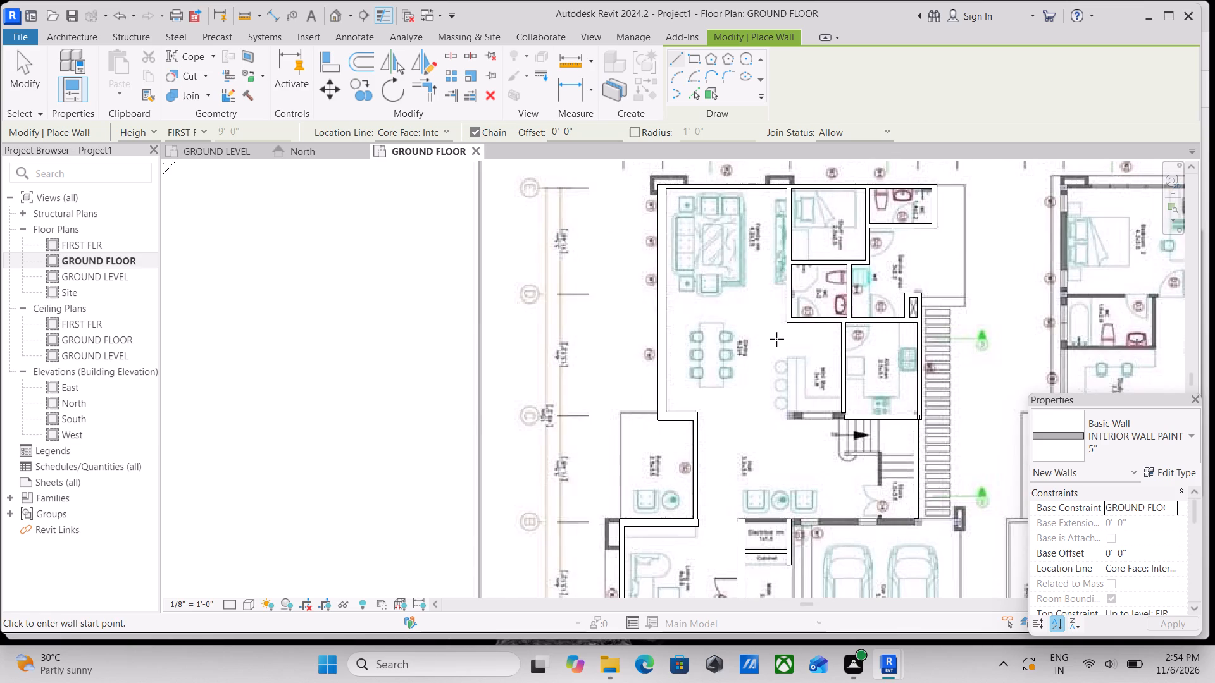
scroll(776, 338, "up", 1)
scroll(728, 341, "down", 2)
middle_click_drag(717, 366, 716, 498)
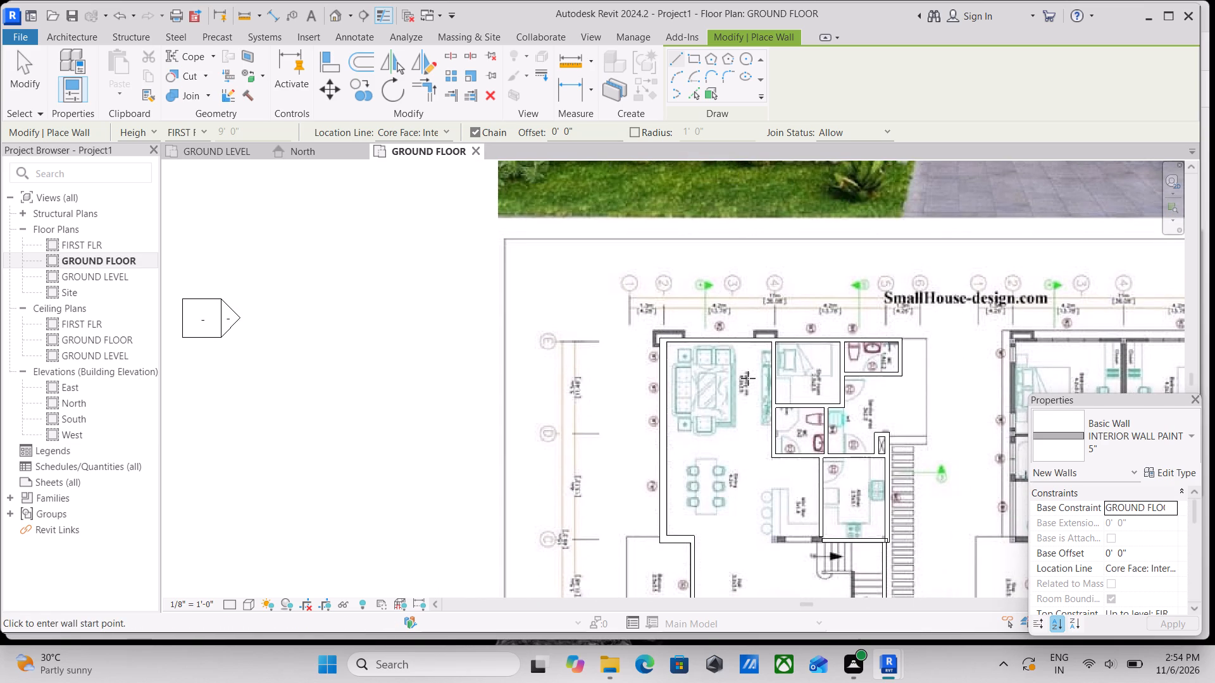
scroll(766, 354, "down", 1)
scroll(741, 308, "up", 2)
scroll(741, 308, "down", 2)
middle_click_drag(741, 309, 739, 350)
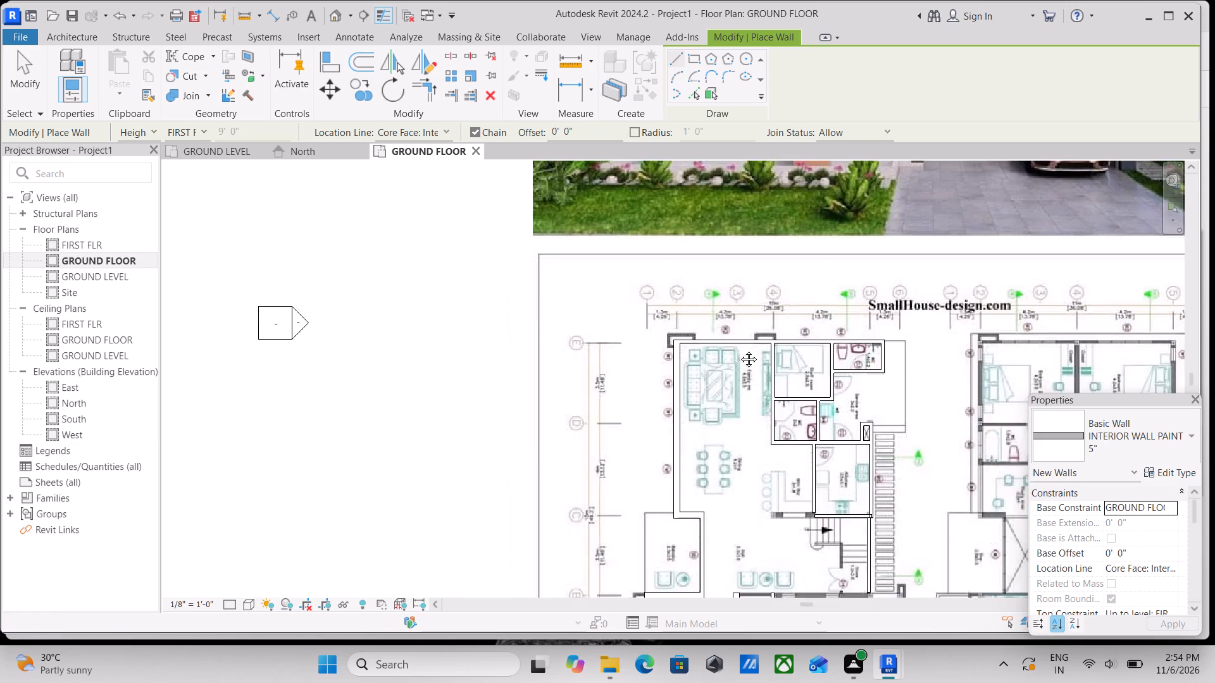
middle_click_drag(739, 350, 733, 429)
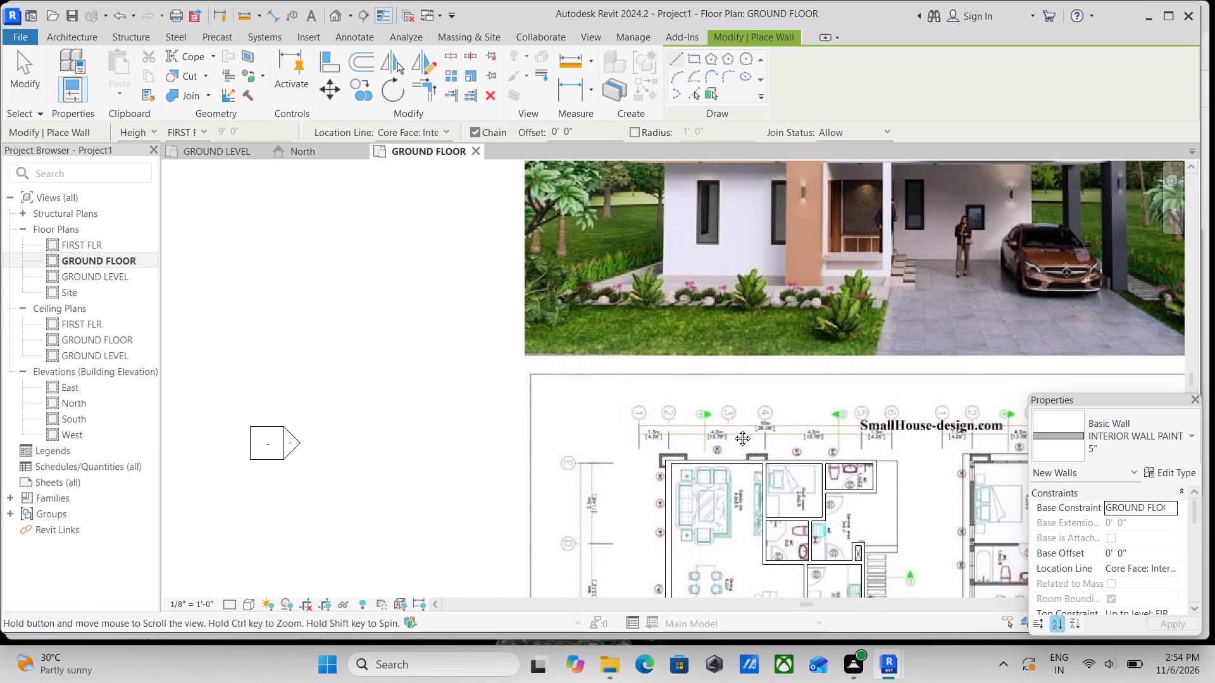
middle_click_drag(733, 429, 751, 300)
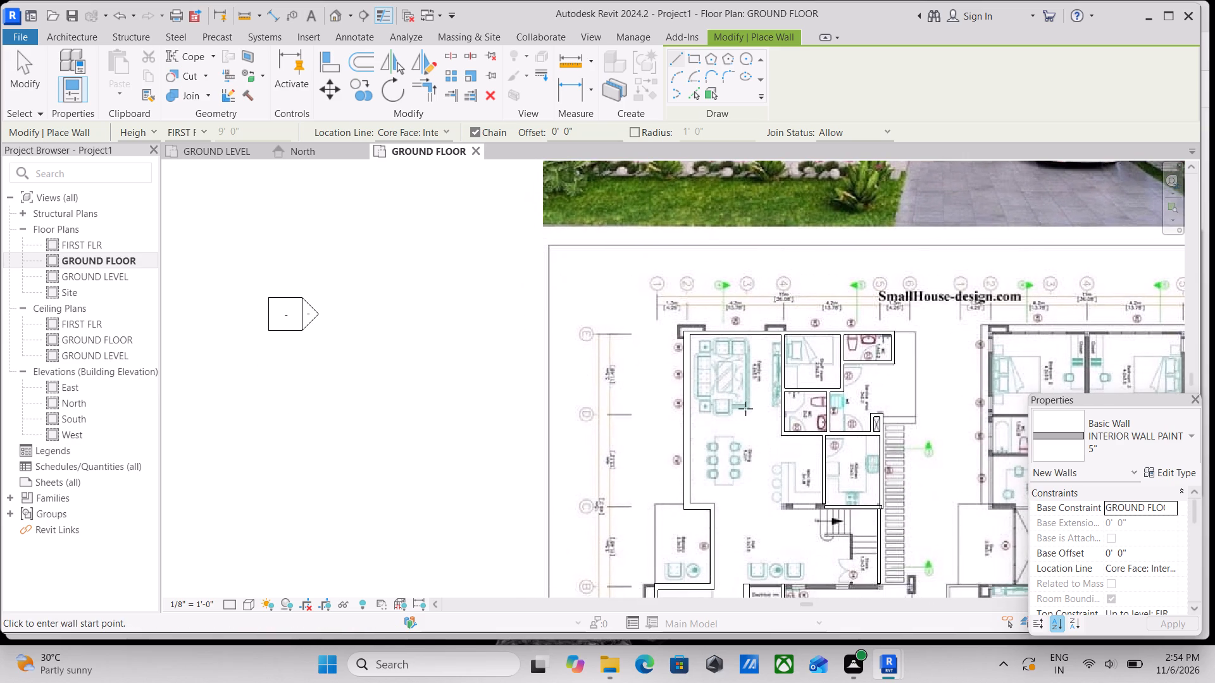
middle_click_drag(749, 525, 755, 365)
scroll(769, 433, "up", 2)
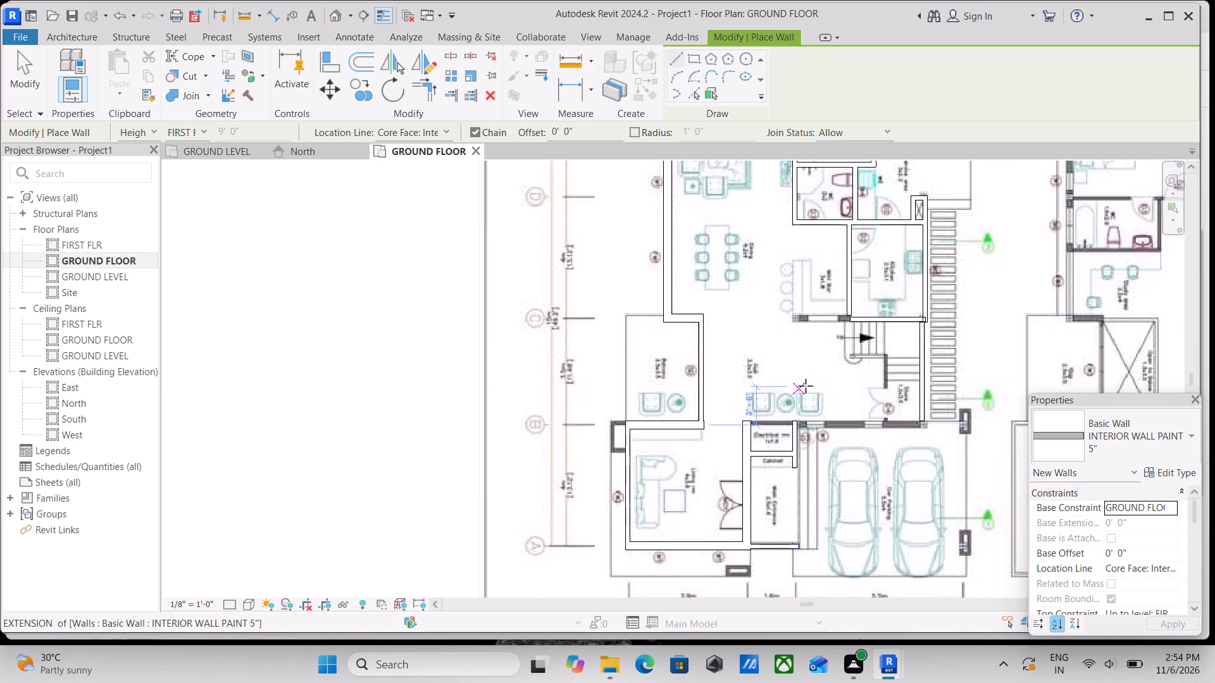
middle_click_drag(786, 396, 709, 422)
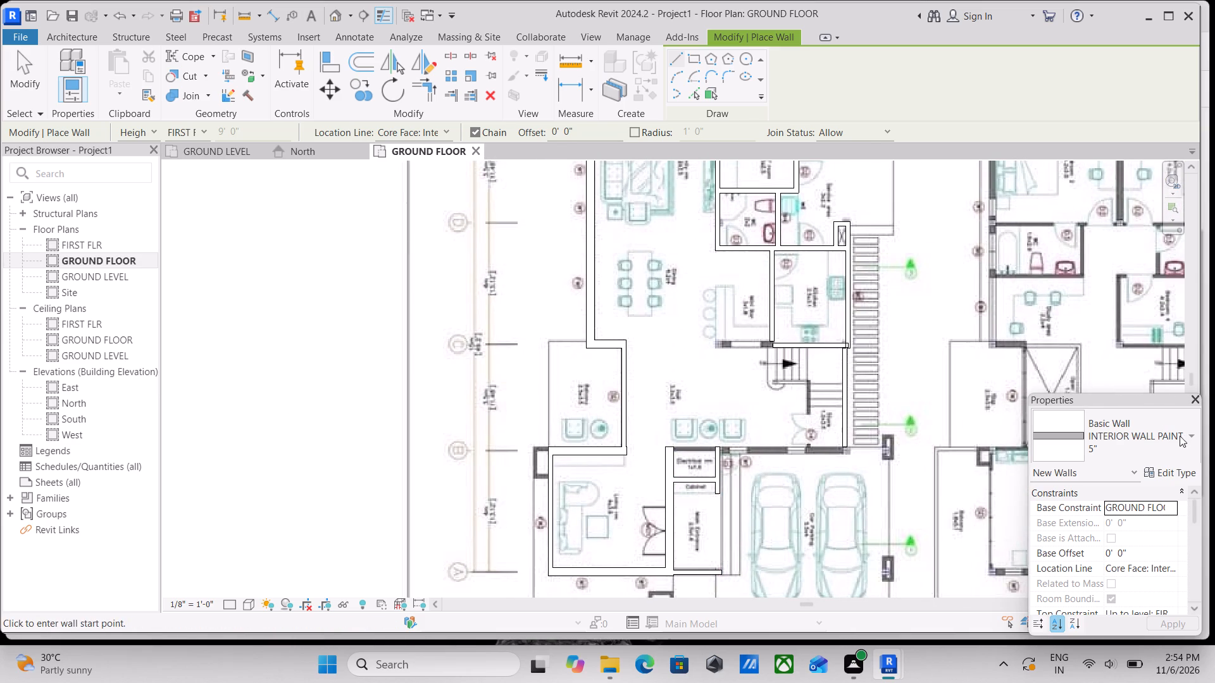
Draw a 9" exterior wall, about 11'-7 1/2" long, along the car parking from the store's outer corner to the electrical room wall.
left_click(1188, 434)
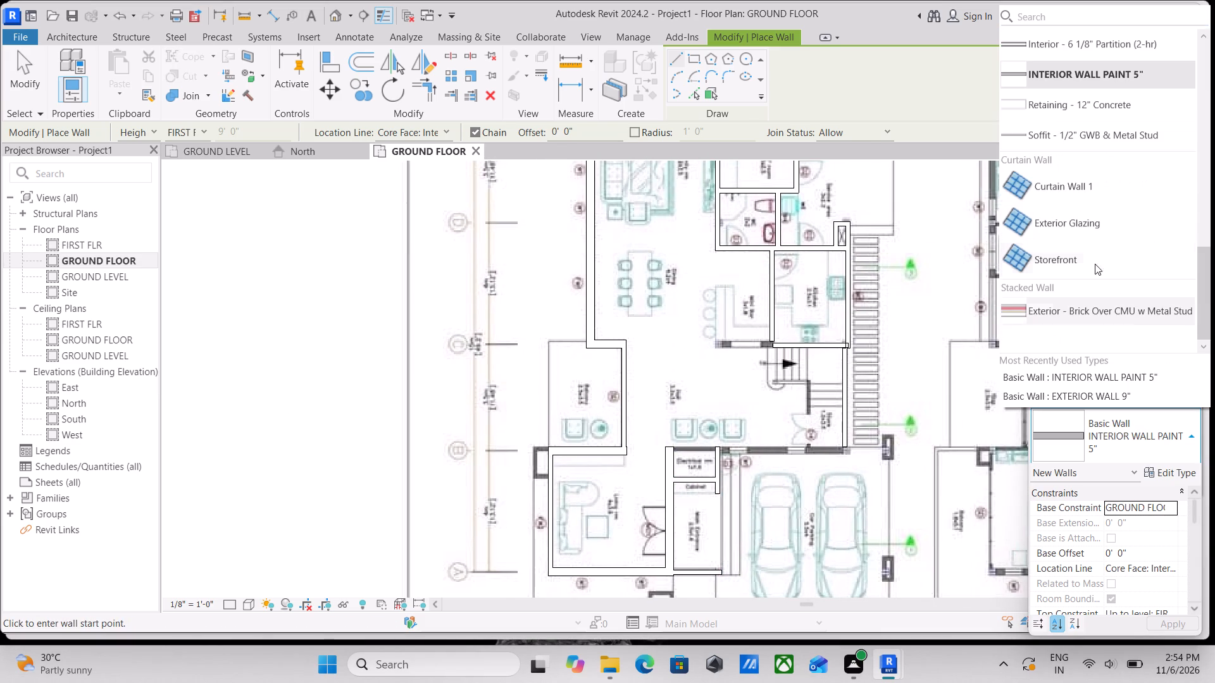
scroll(1113, 190, "up", 3)
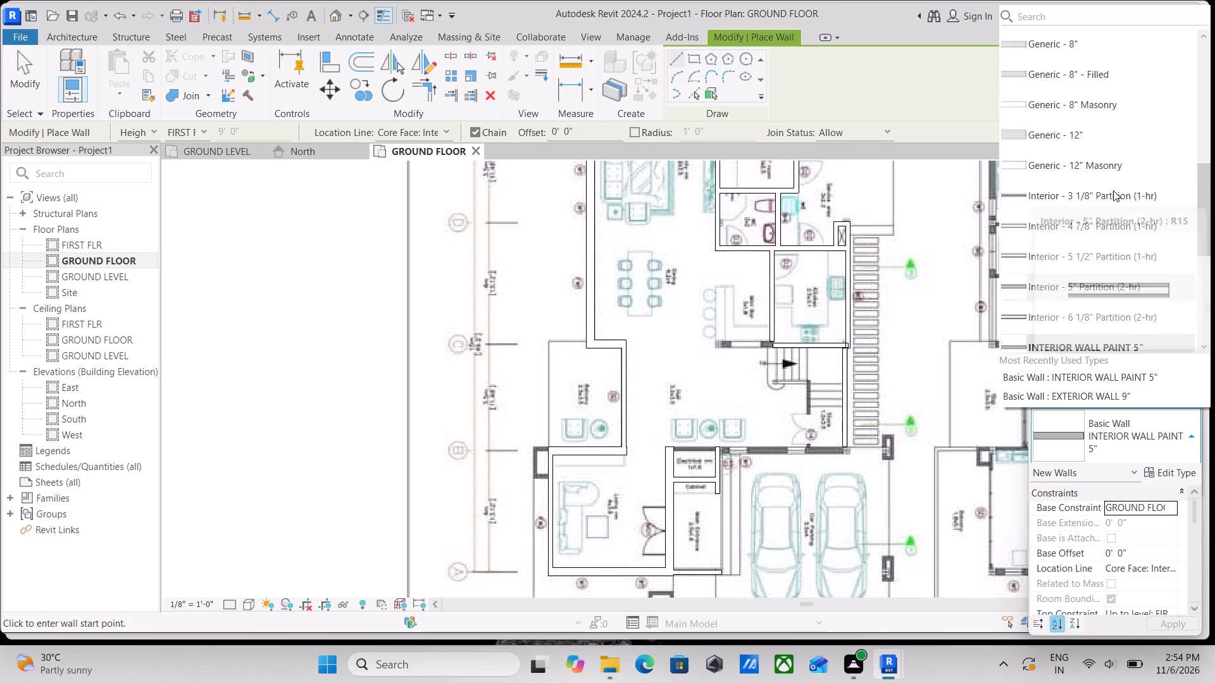
scroll(1113, 190, "up", 8)
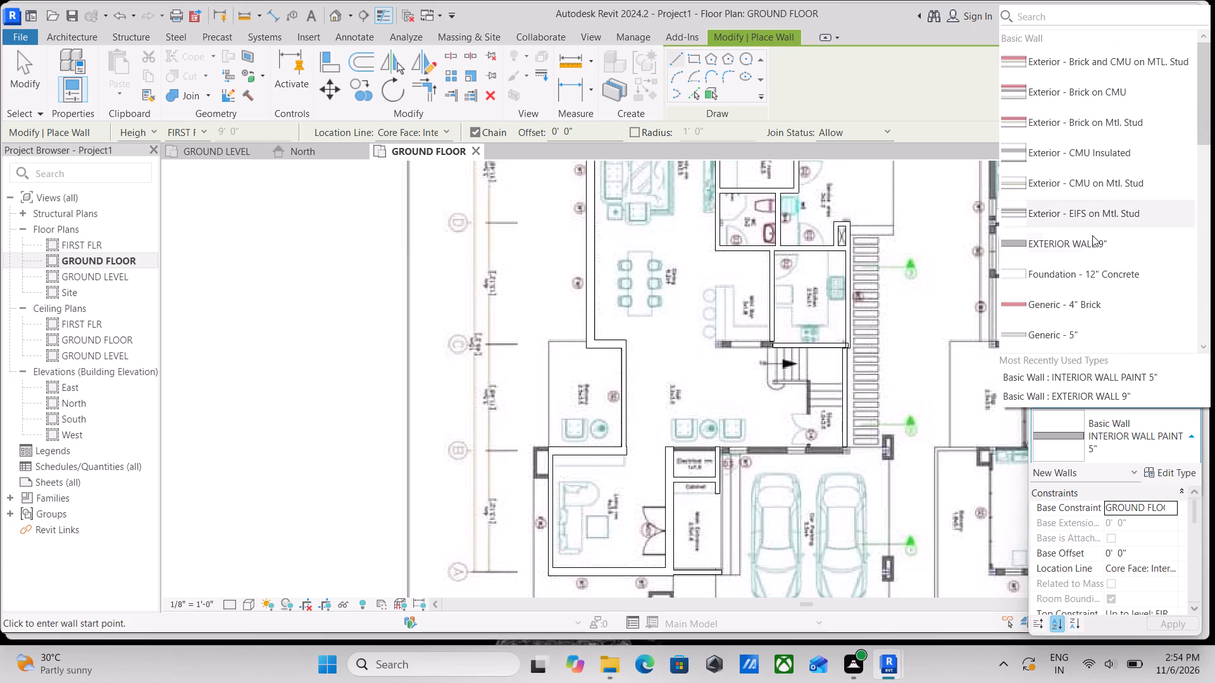
scroll(1090, 238, "down", 1)
left_click(1088, 161)
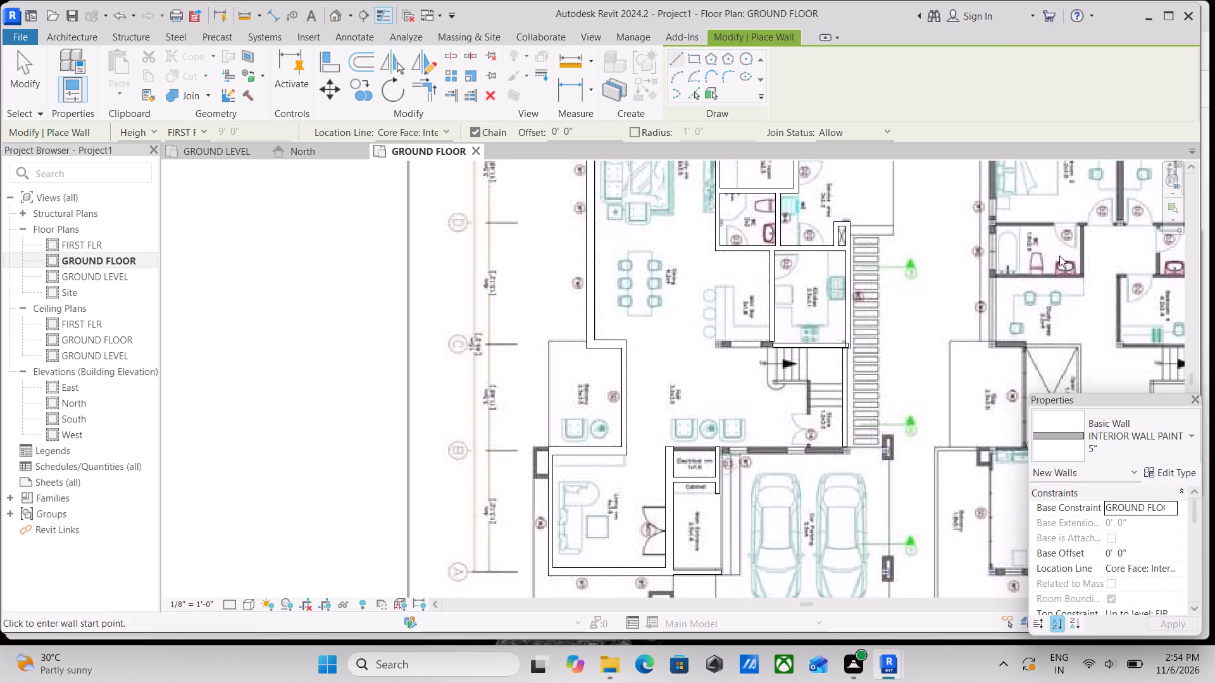
scroll(843, 441, "up", 11)
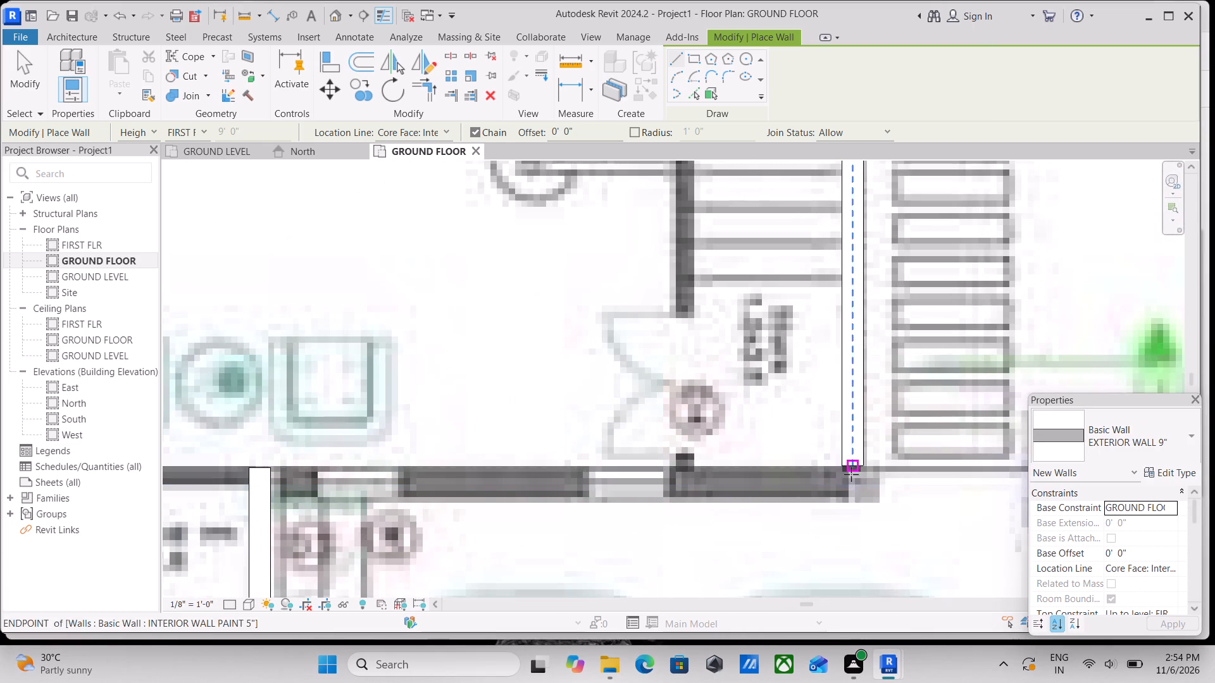
left_click(868, 471)
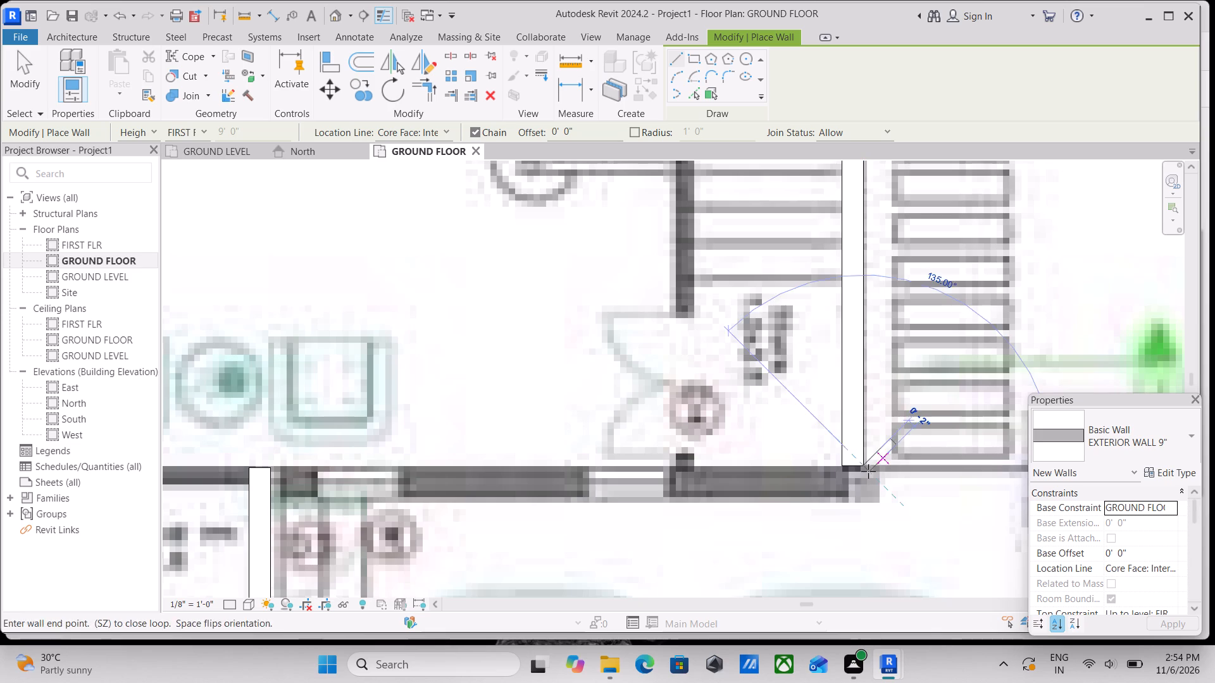
scroll(505, 474, "down", 1)
middle_click_drag(505, 474, 695, 434)
scroll(485, 437, "up", 3)
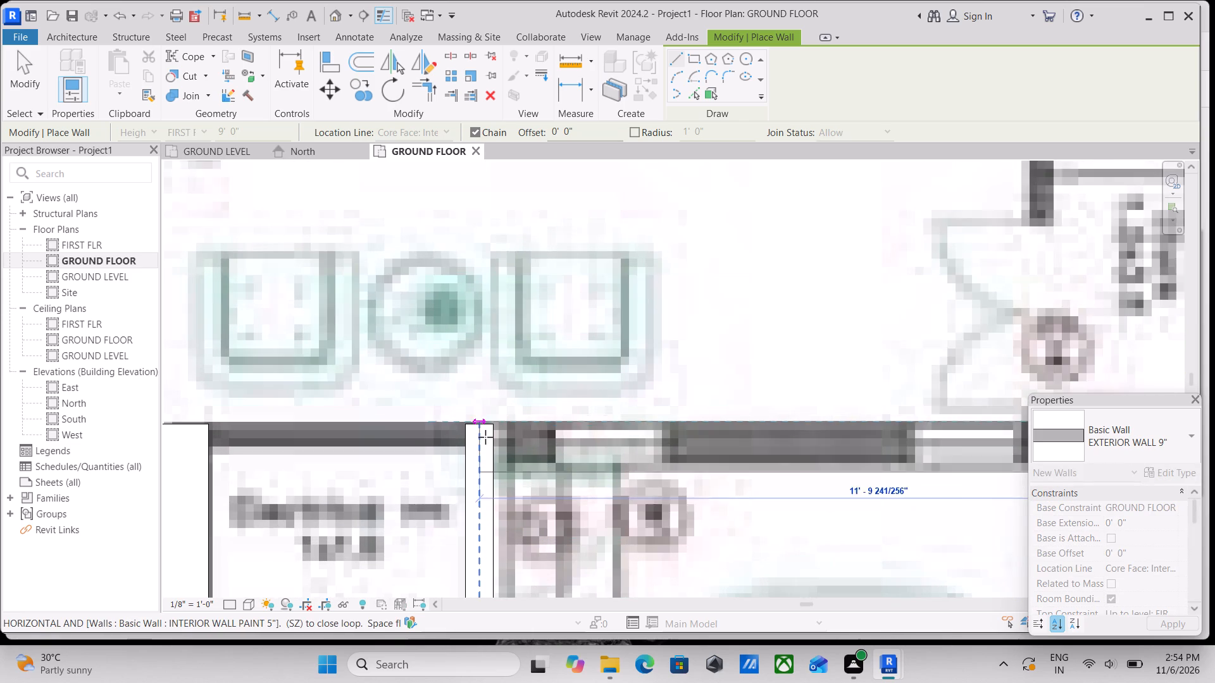
scroll(485, 437, "up", 2)
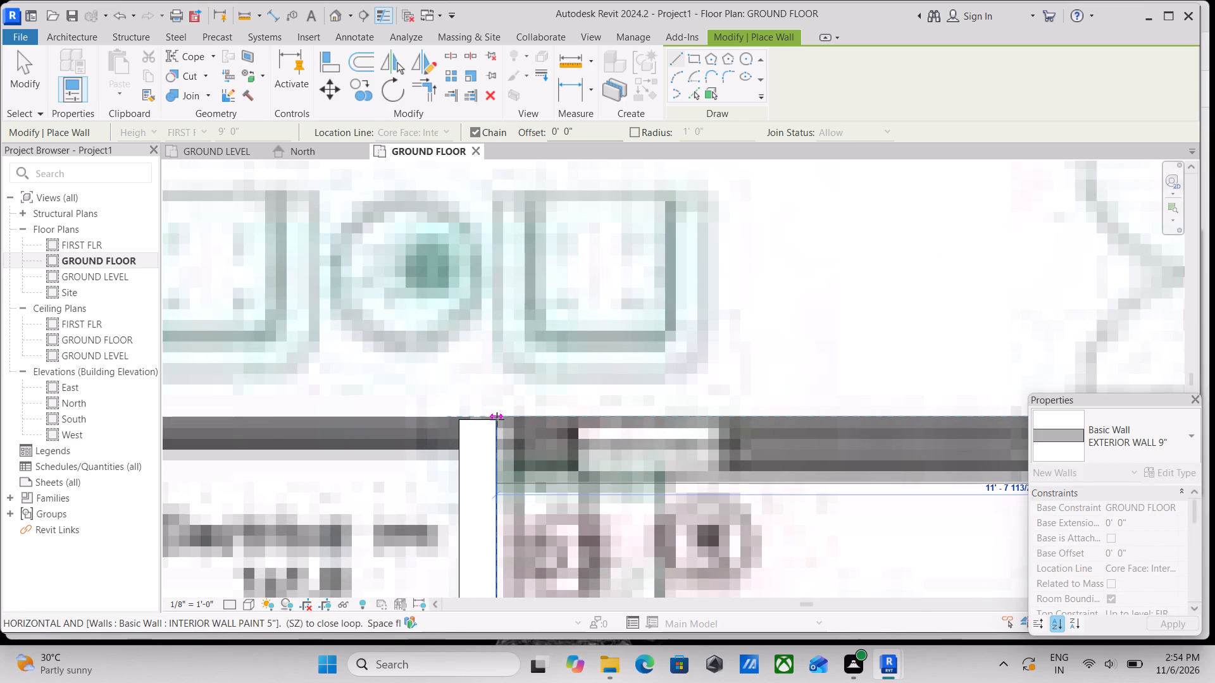
left_click(497, 419)
key("Escape")
key("Escape")
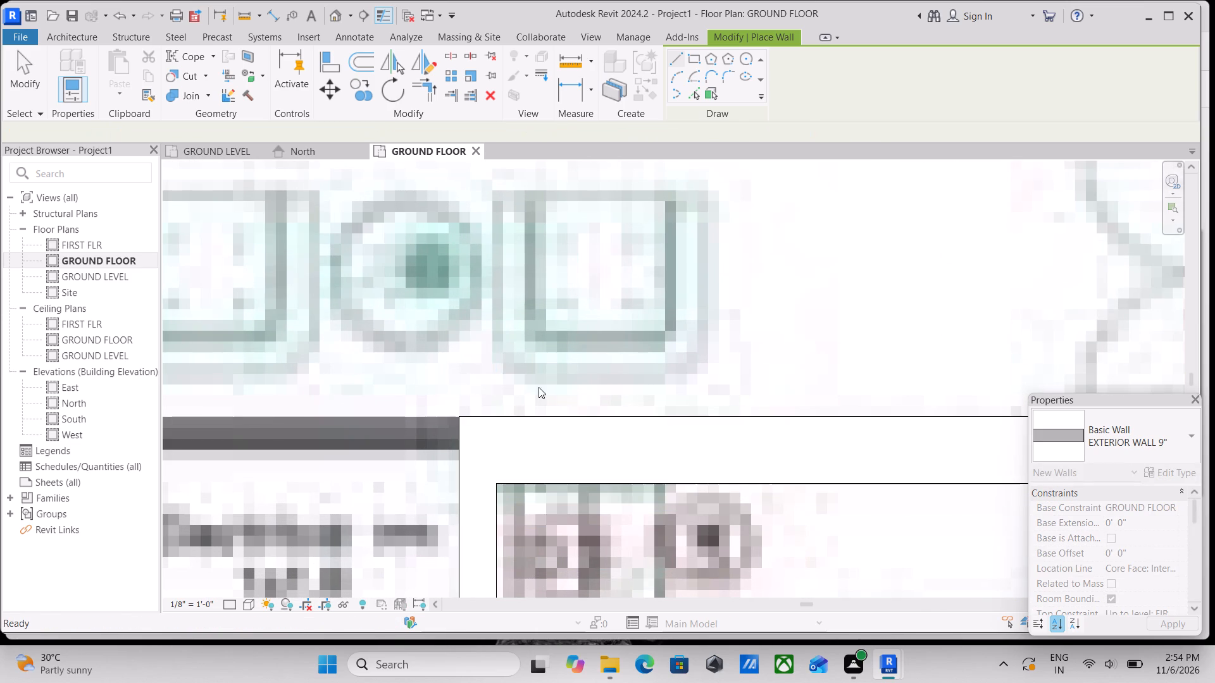
Draw a 5" interior wall, about 3'-9 5/8" long, closing the electrical room's side facing the hall, using INTERIOR WALL PAINT 5".
scroll(484, 417, "down", 3)
middle_click_drag(485, 424, 605, 457)
type("WA")
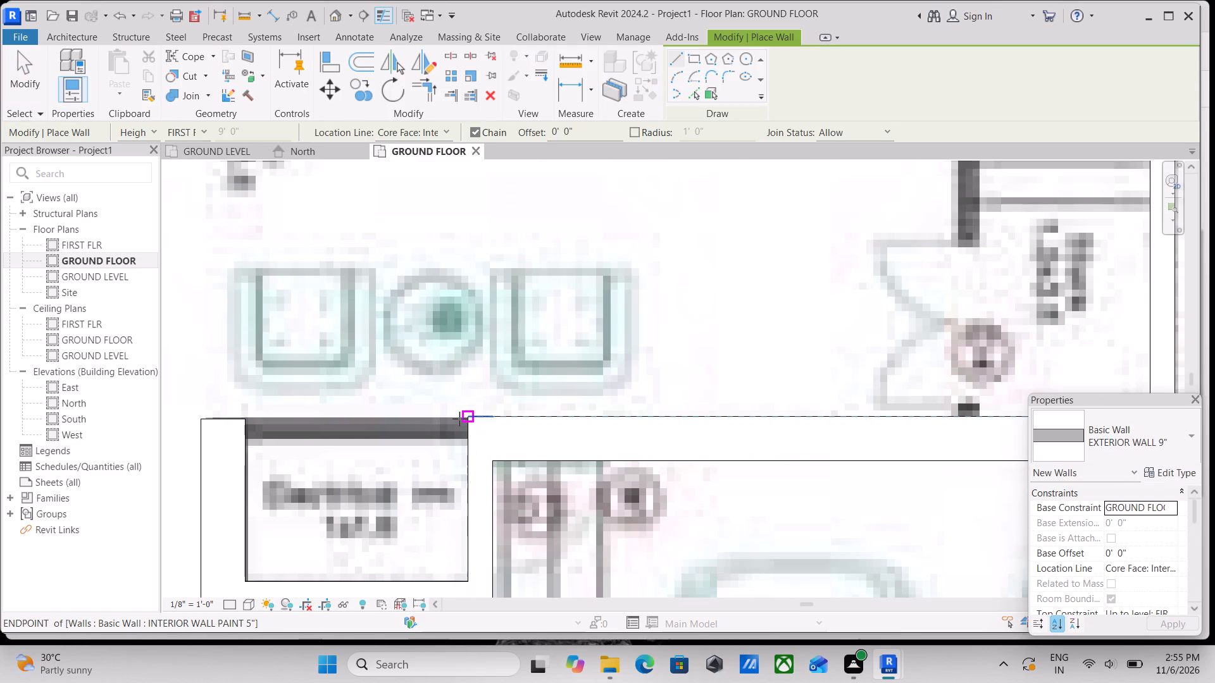
left_click(1103, 443)
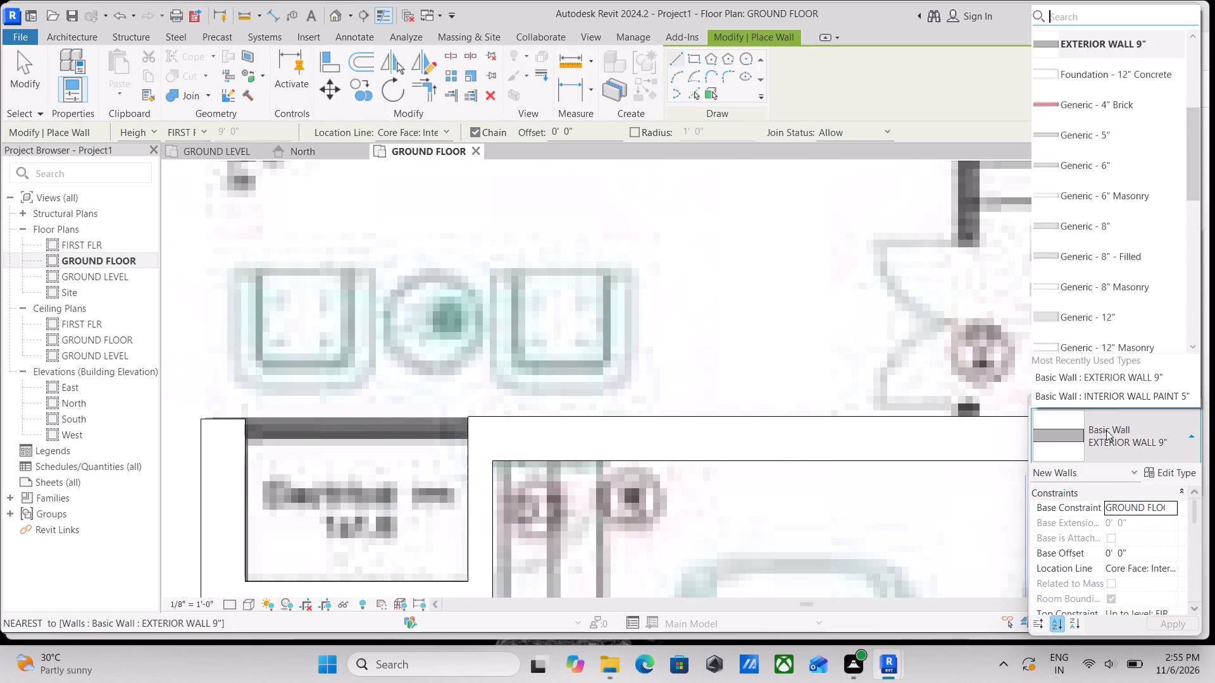
scroll(1107, 172, "up", 2)
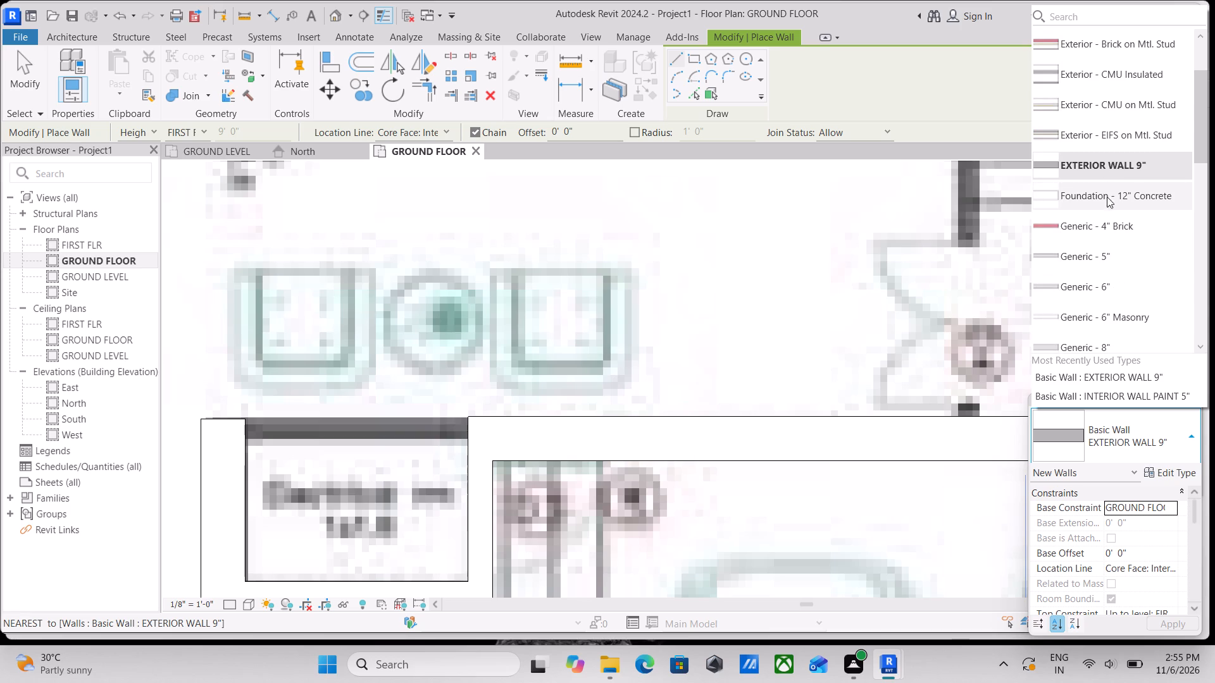
scroll(1120, 195, "down", 3)
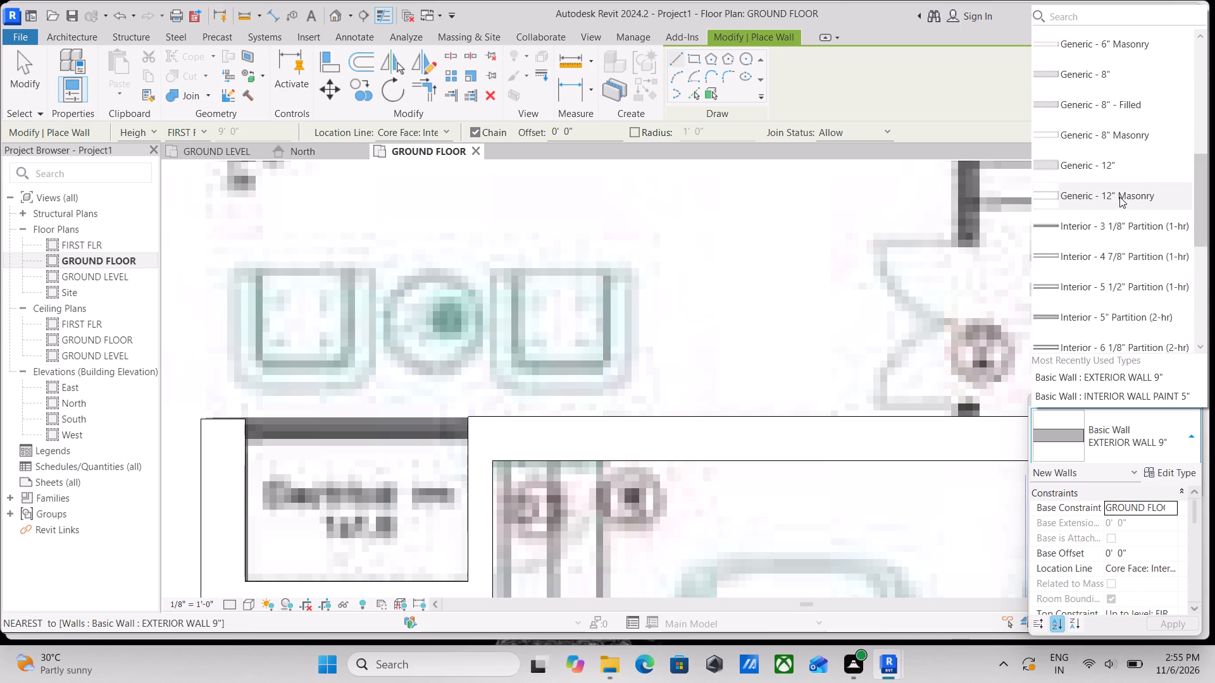
scroll(1119, 202, "up", 2)
scroll(1119, 202, "down", 3)
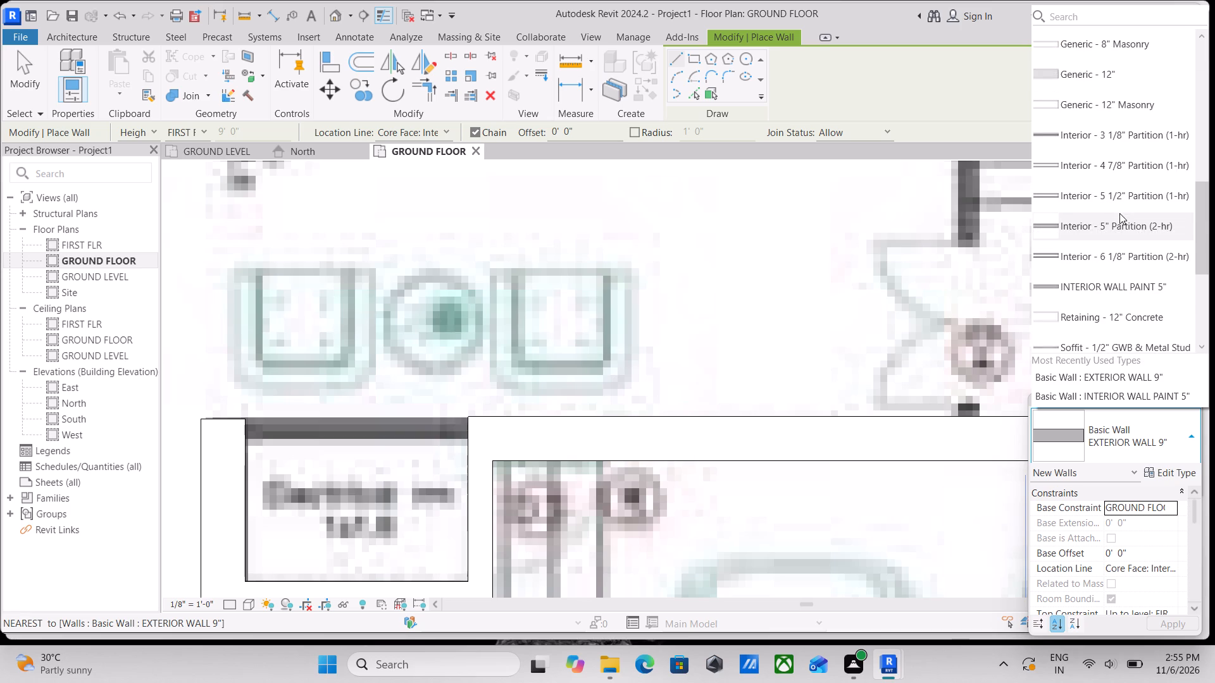
left_click(1123, 288)
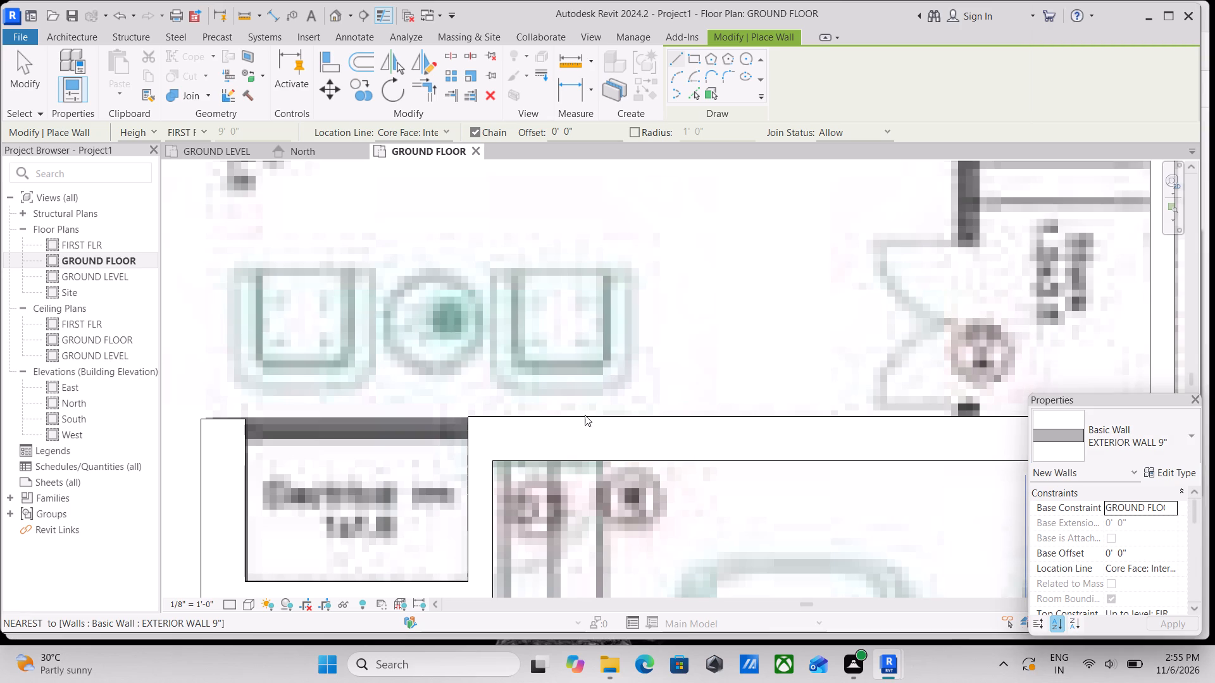
scroll(454, 390, "down", 4)
scroll(535, 377, "down", 1)
middle_click_drag(535, 377, 661, 469)
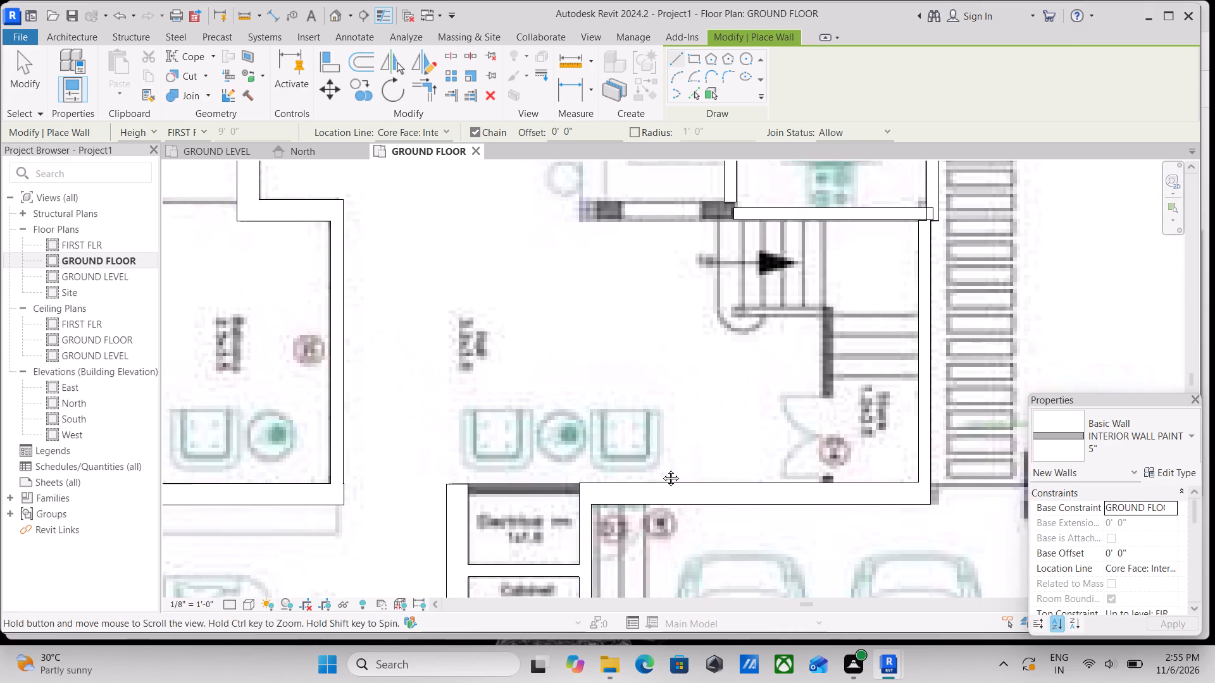
middle_click_drag(661, 469, 671, 472)
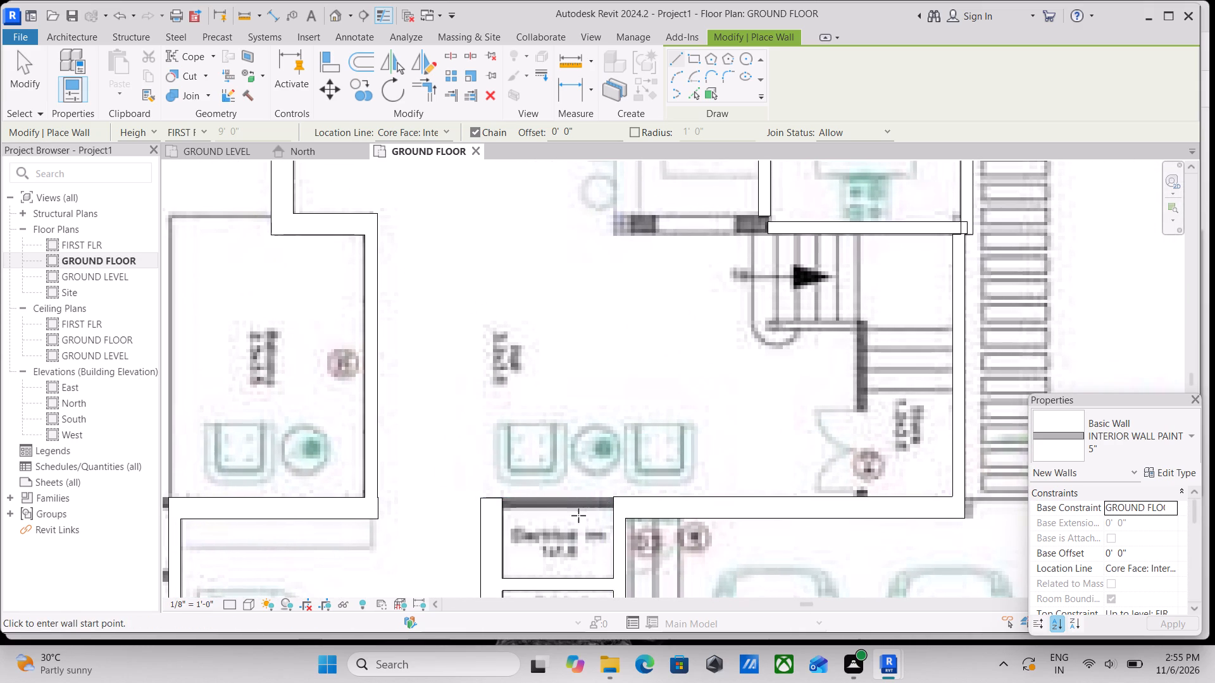
scroll(499, 538, "up", 1)
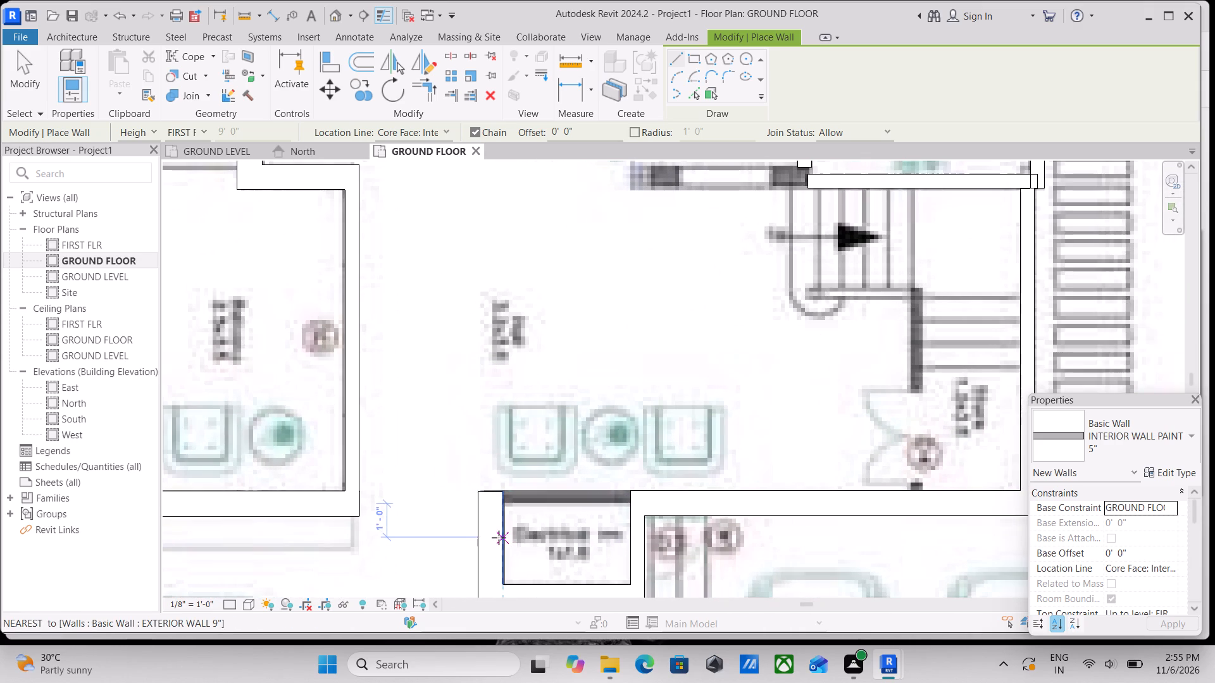
scroll(563, 540, "up", 2)
scroll(653, 472, "up", 2)
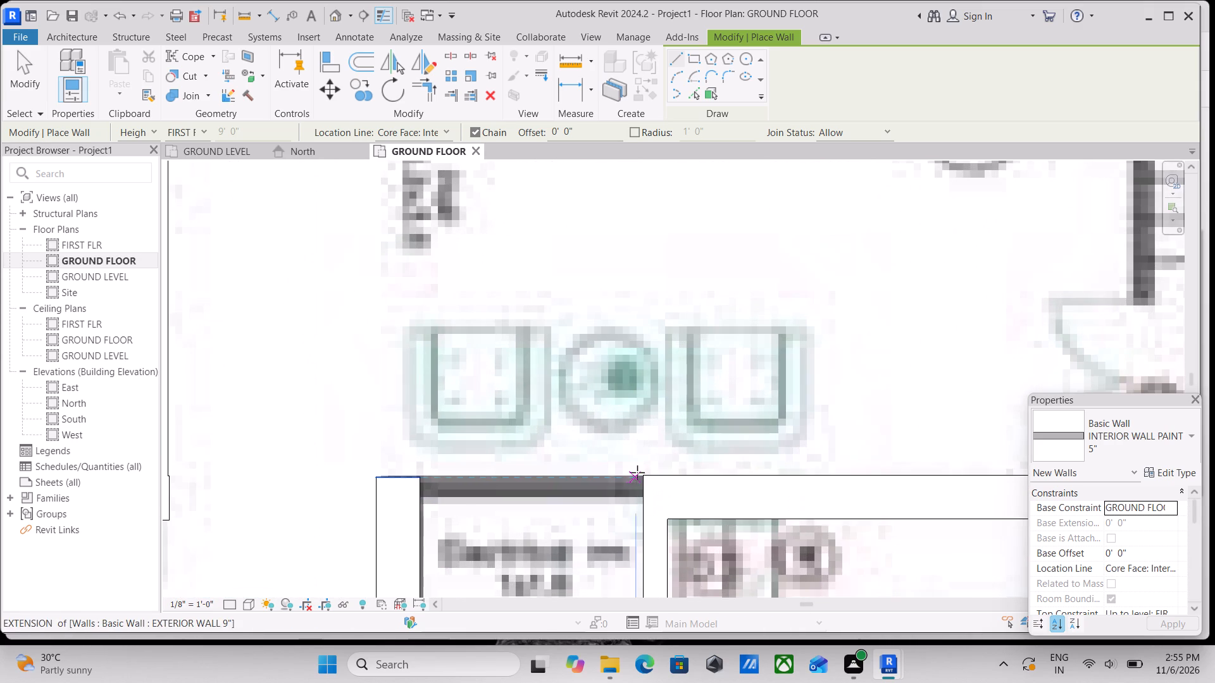
left_click(644, 477)
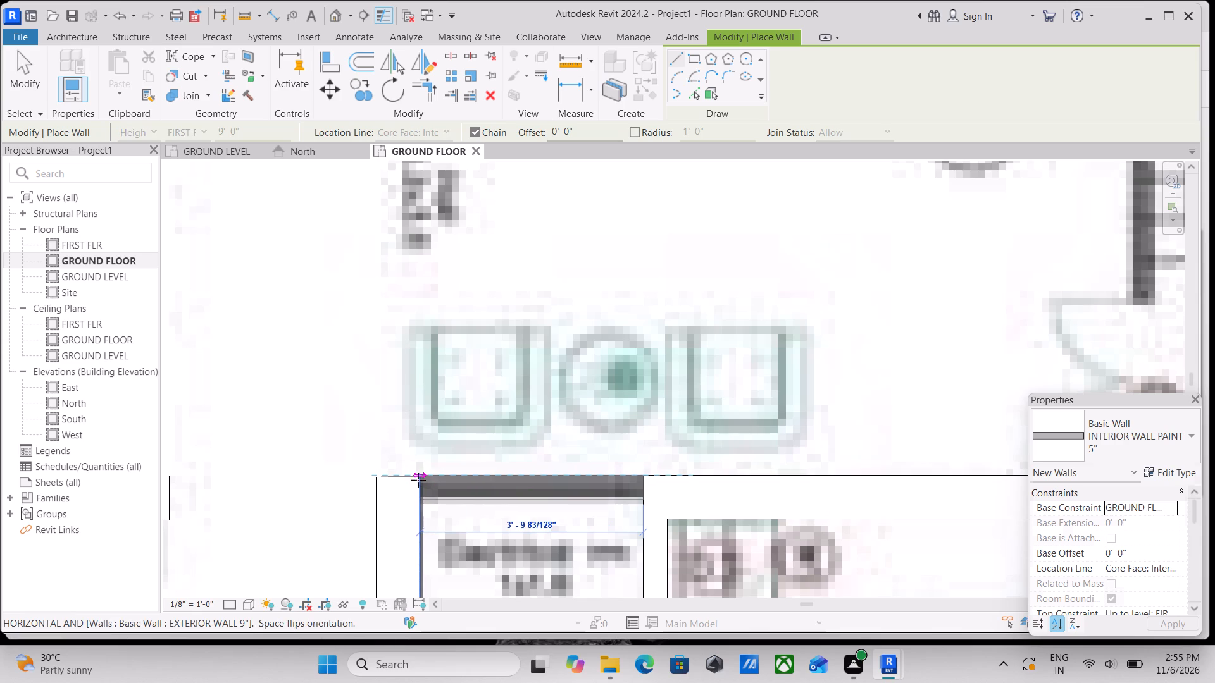
left_click(410, 480)
key("Escape")
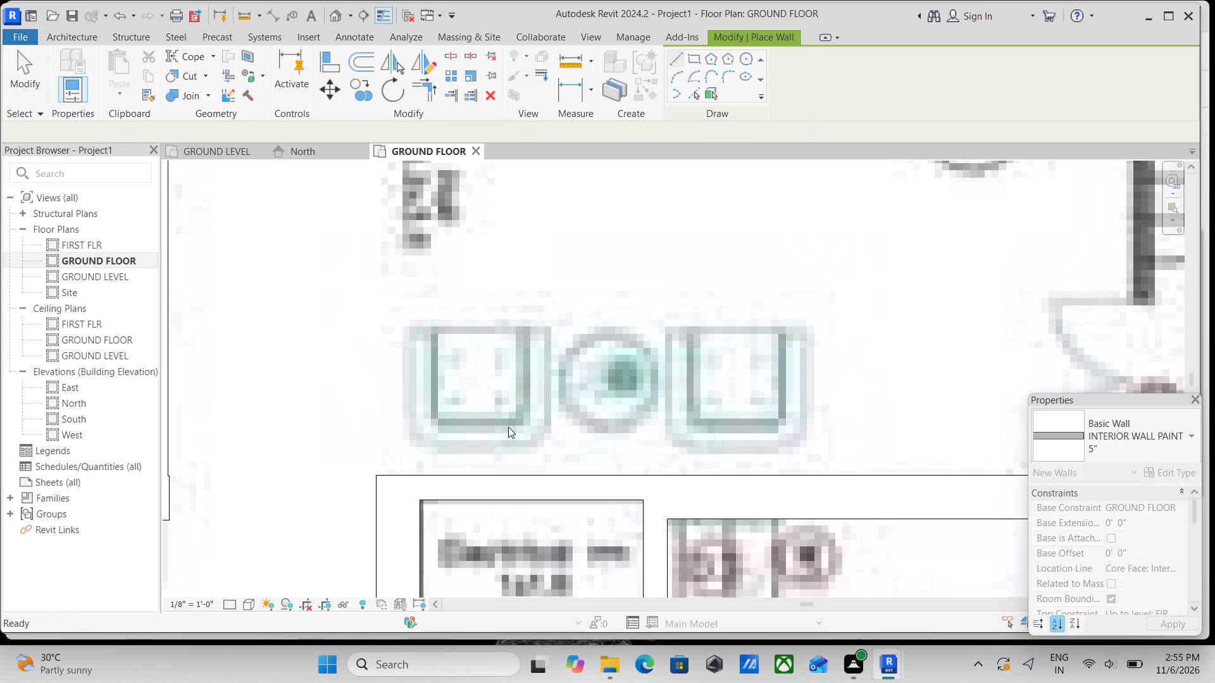
scroll(508, 427, "down", 4)
key("Escape")
Examine the traced ground floor walls from the electrical room through the hall and dining area to the service area.
scroll(520, 426, "down", 3)
scroll(578, 426, "down", 3)
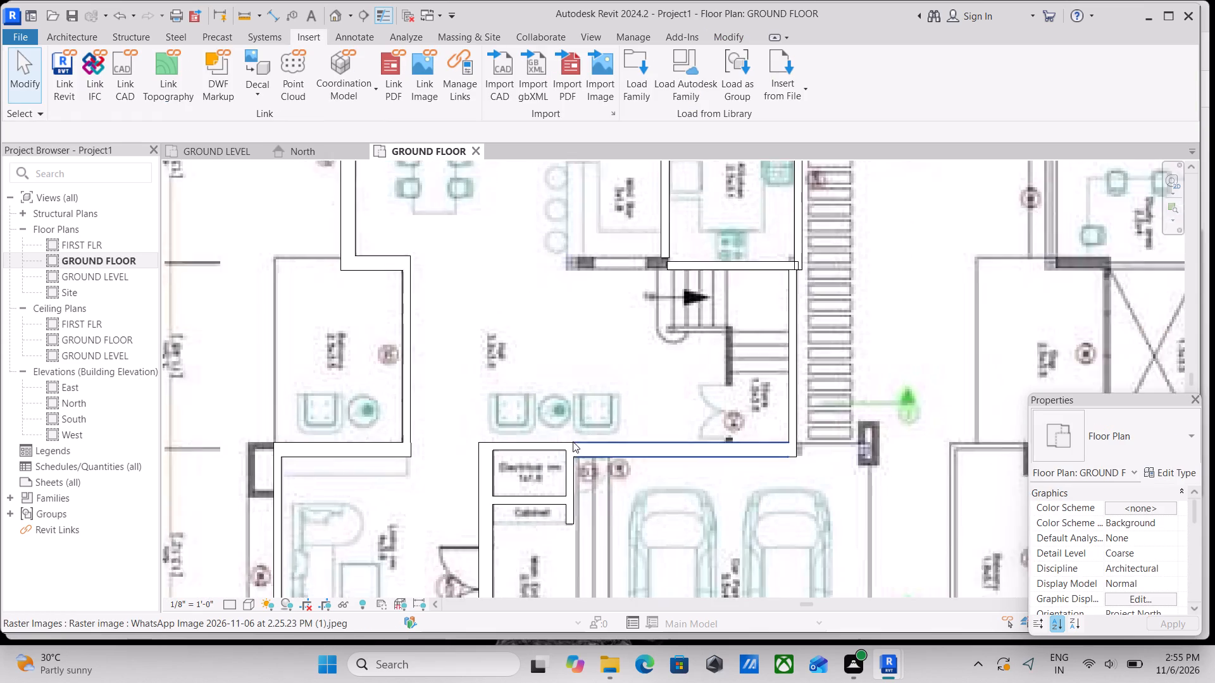
middle_click_drag(582, 432, 646, 371)
scroll(595, 557, "up", 2)
middle_click_drag(616, 478, 721, 553)
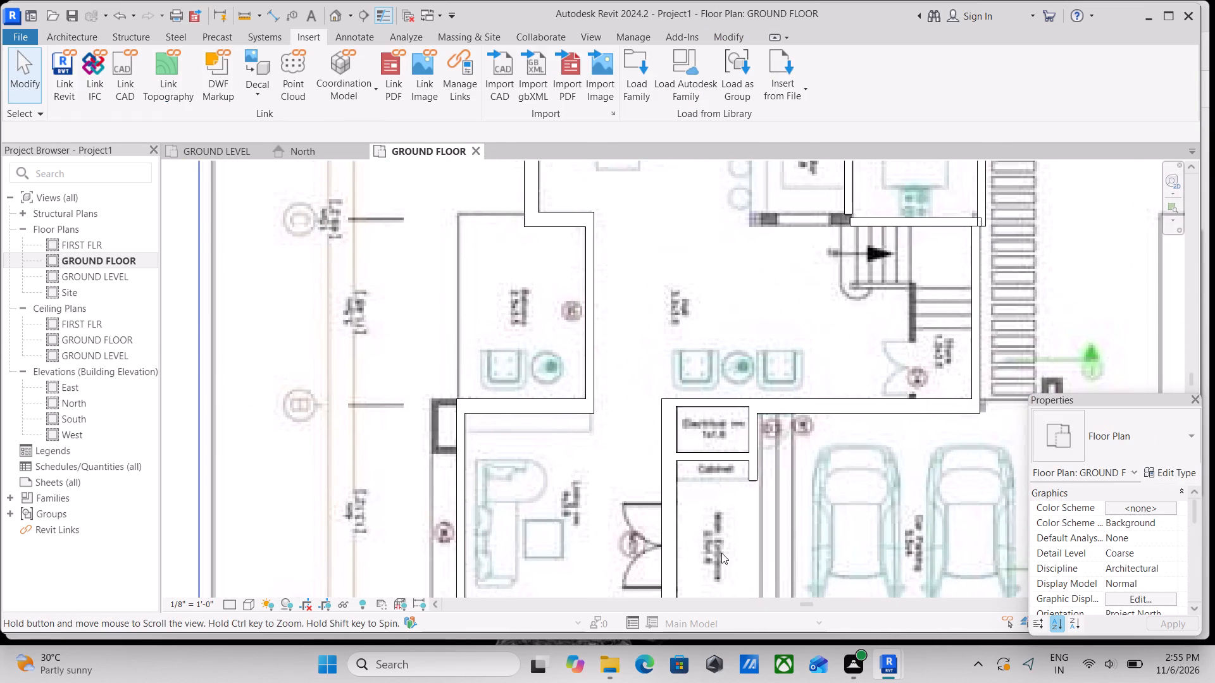
middle_click_drag(567, 436, 642, 495)
middle_click_drag(633, 382, 628, 493)
middle_click_drag(694, 395, 684, 421)
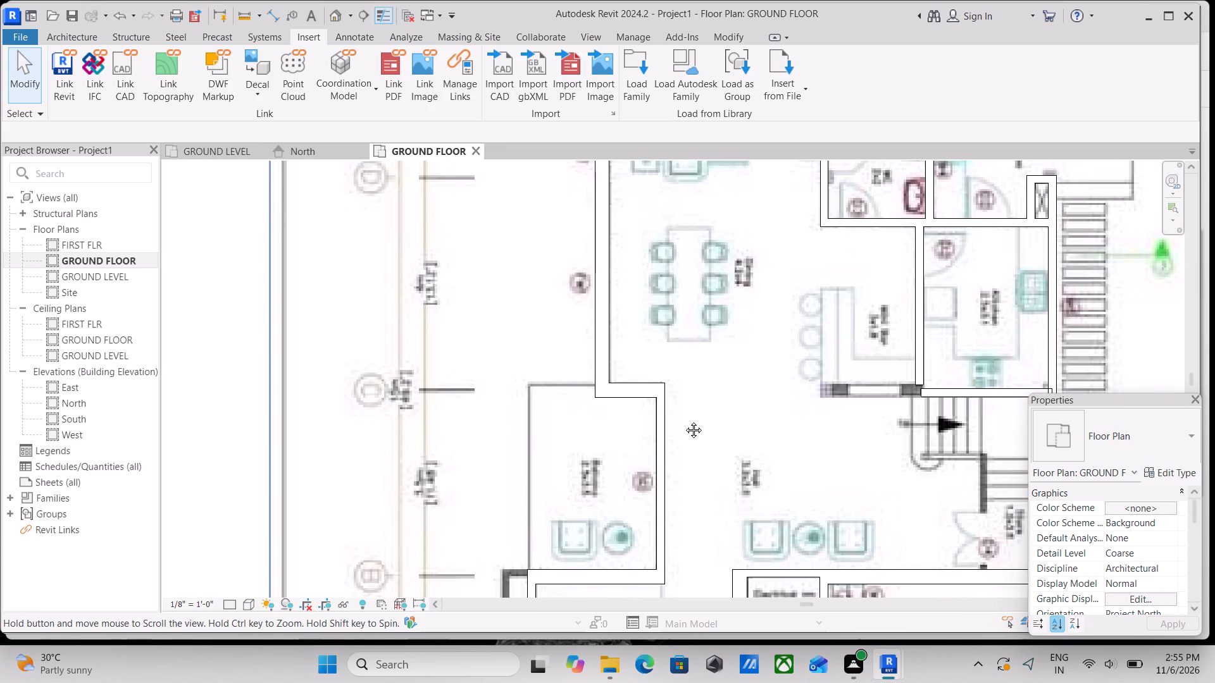
middle_click_drag(684, 421, 649, 486)
middle_click_drag(678, 414, 611, 523)
middle_click_drag(669, 407, 564, 476)
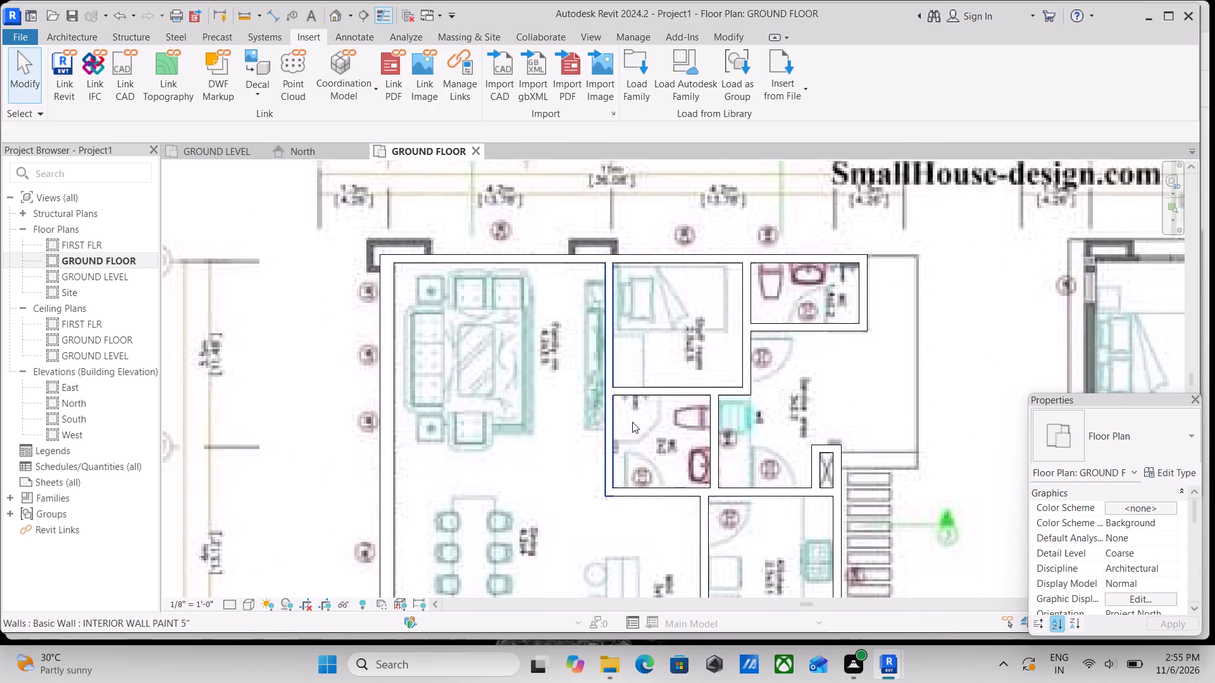
middle_click_drag(632, 421, 616, 464)
middle_click_drag(724, 438, 625, 387)
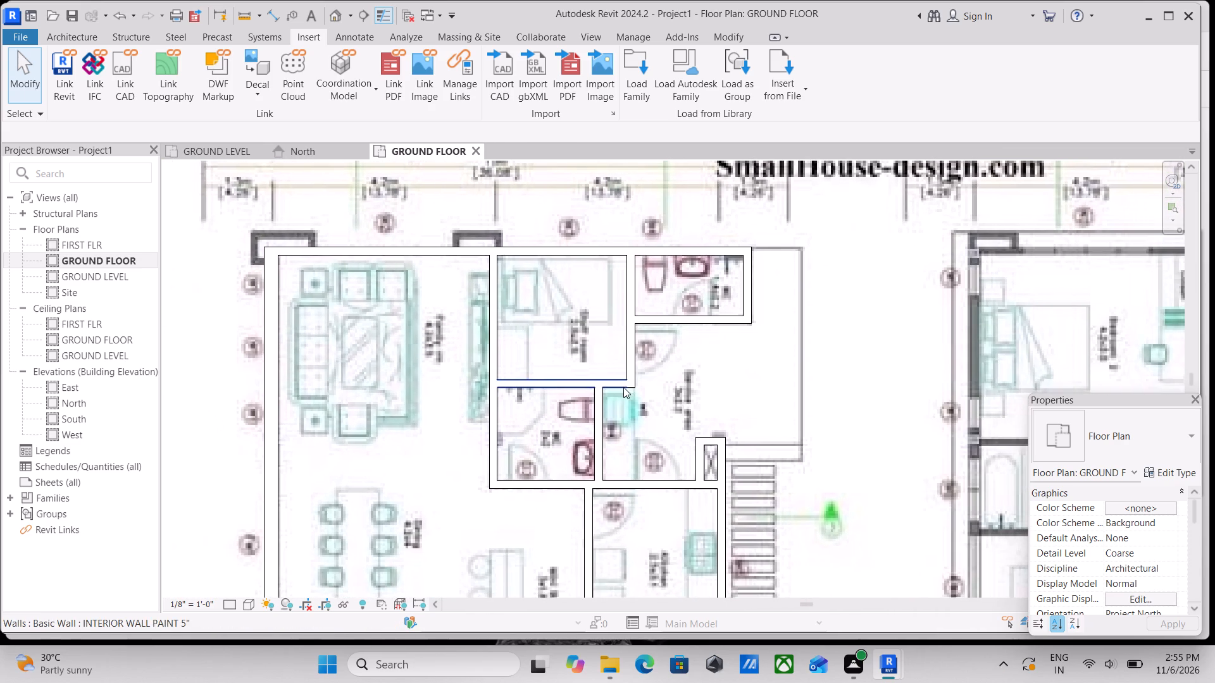
middle_click_drag(757, 451, 740, 352)
Compare the traced ground floor layout with the house render and the first floor plan image.
scroll(730, 421, "down", 5)
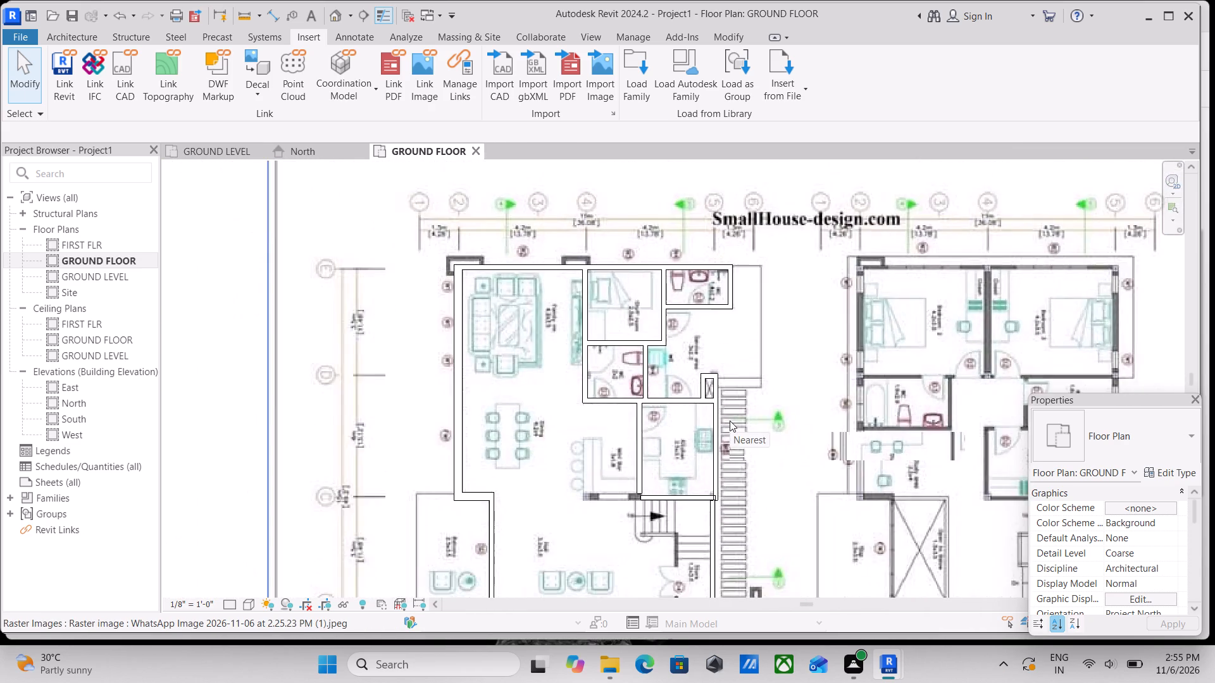
scroll(730, 421, "down", 7)
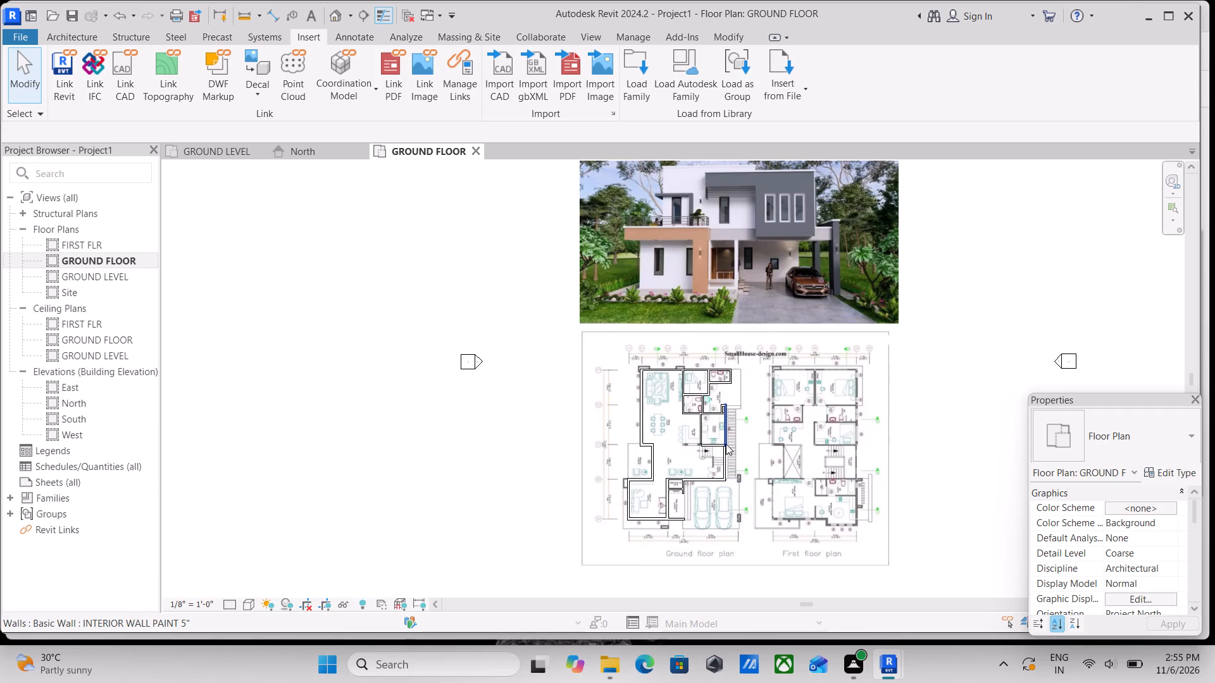
scroll(726, 444, "up", 2)
scroll(741, 429, "down", 2)
middle_click_drag(741, 429, 738, 441)
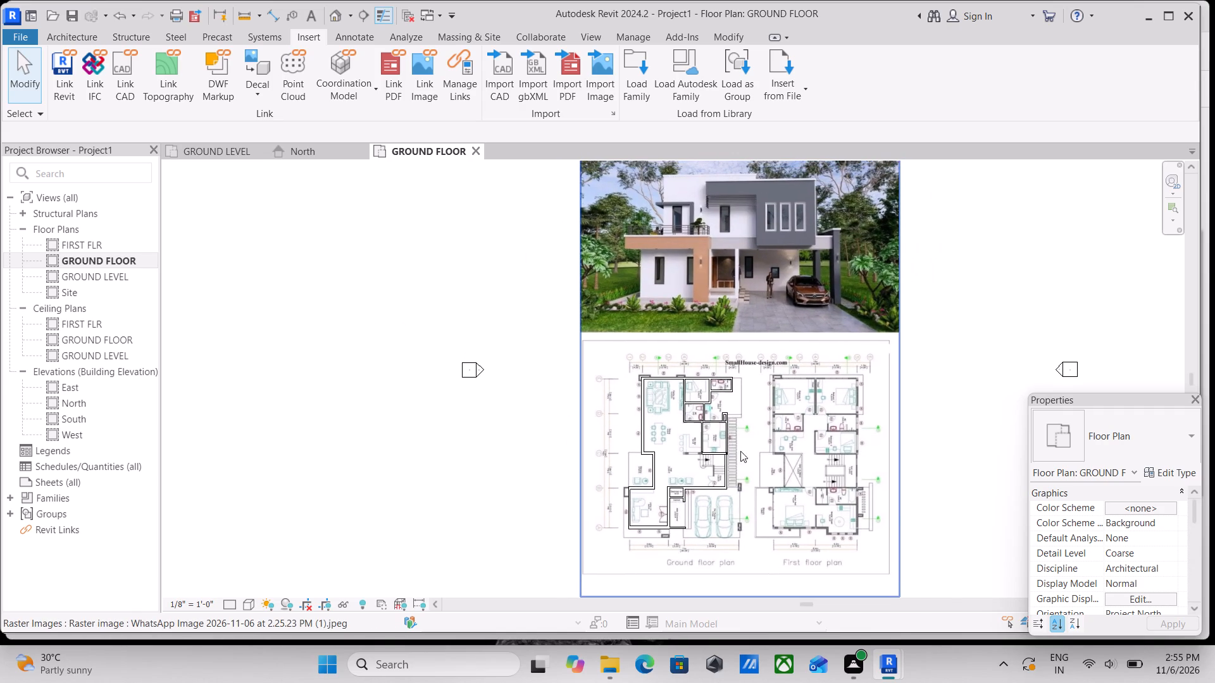
scroll(740, 457, "up", 2)
scroll(745, 445, "down", 2)
scroll(705, 565, "up", 4)
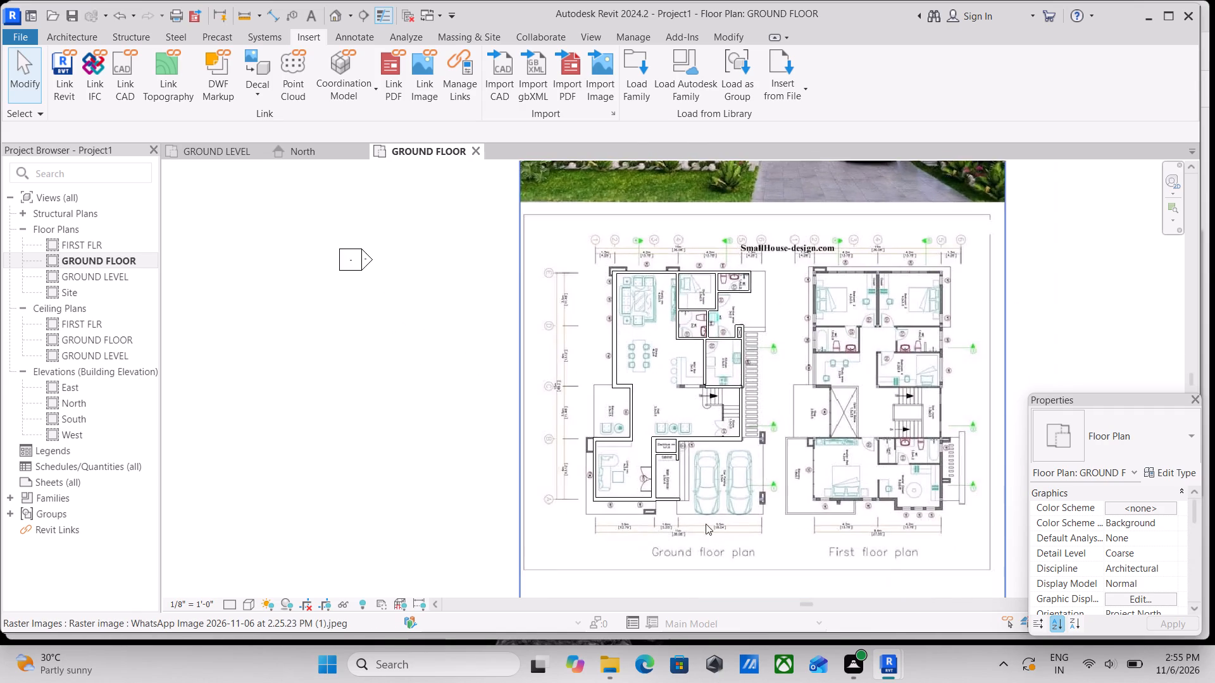
scroll(712, 505, "down", 4)
middle_click_drag(712, 505, 710, 571)
scroll(728, 536, "up", 3)
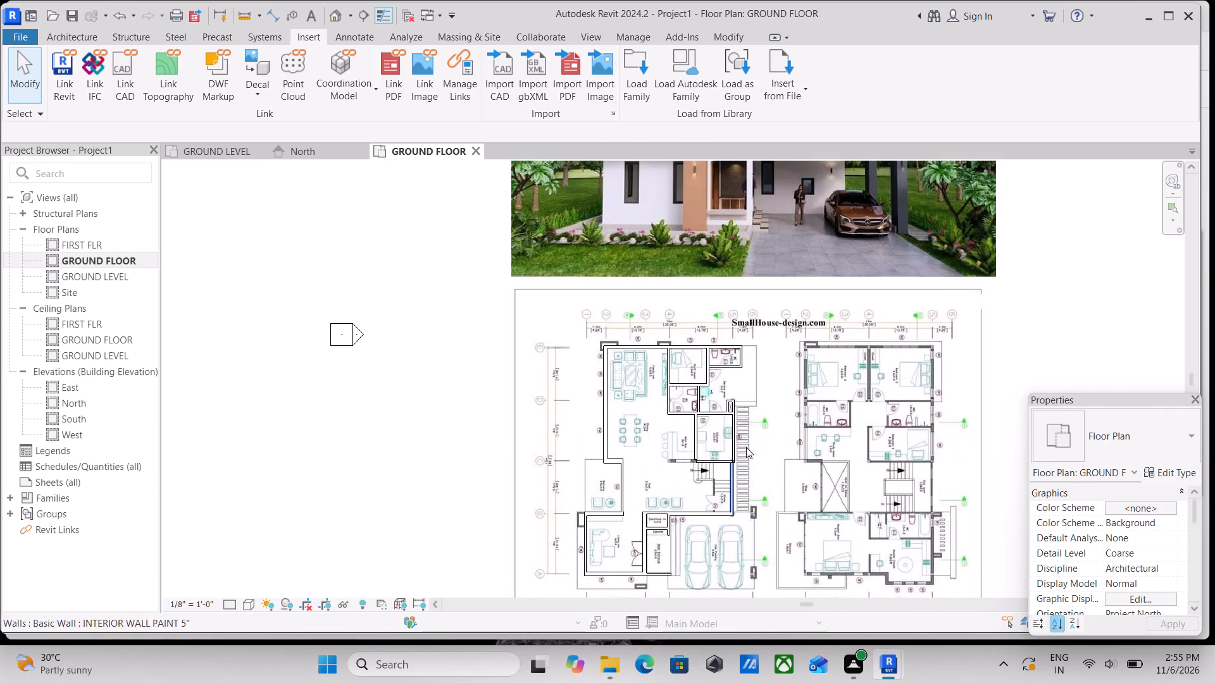
middle_click_drag(748, 429, 742, 492)
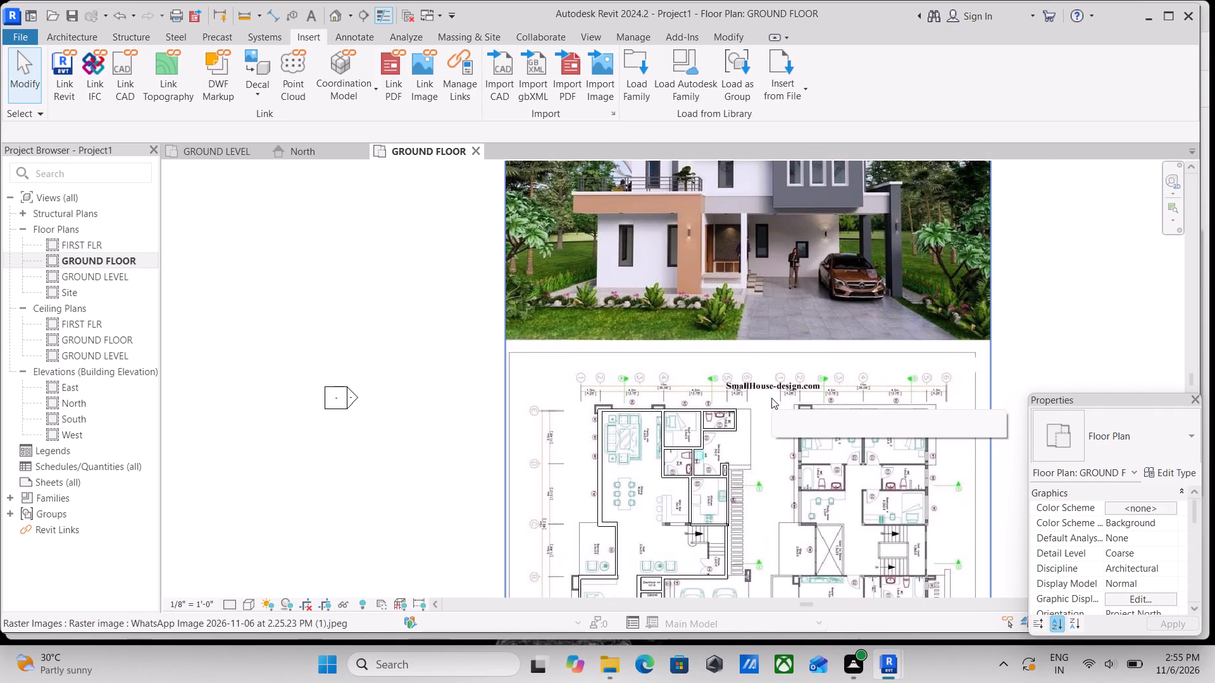
scroll(676, 347, "up", 1)
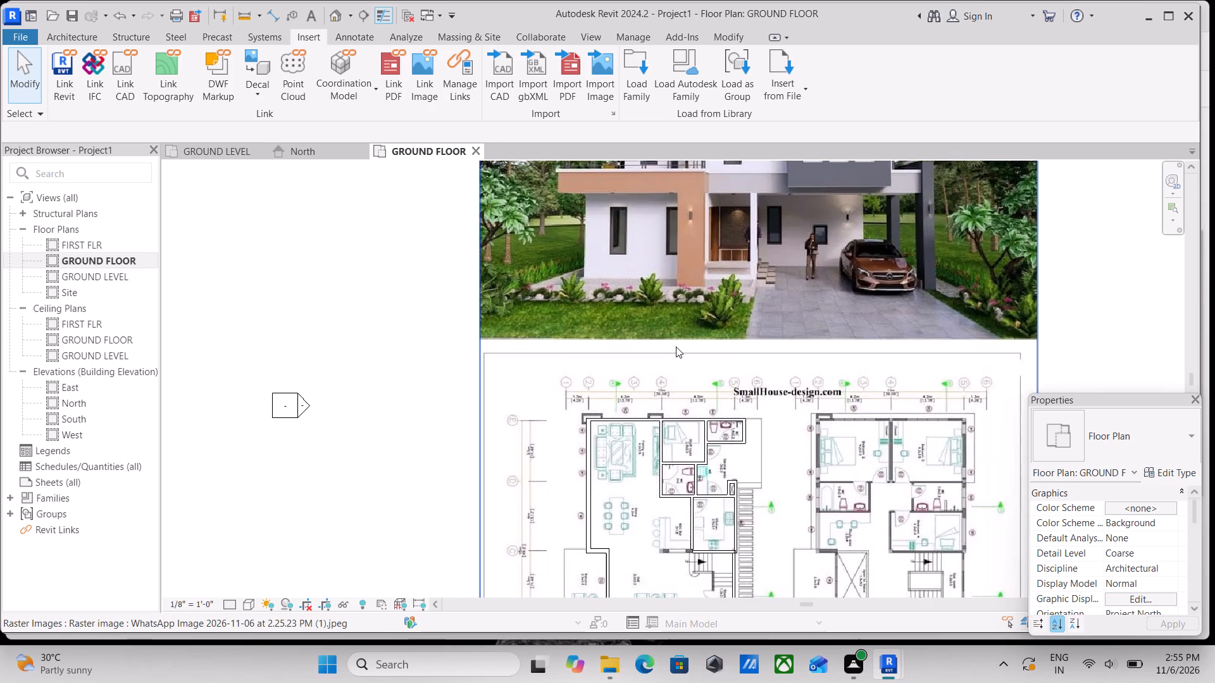
scroll(676, 347, "up", 1)
scroll(676, 347, "down", 2)
middle_click_drag(610, 441, 688, 410)
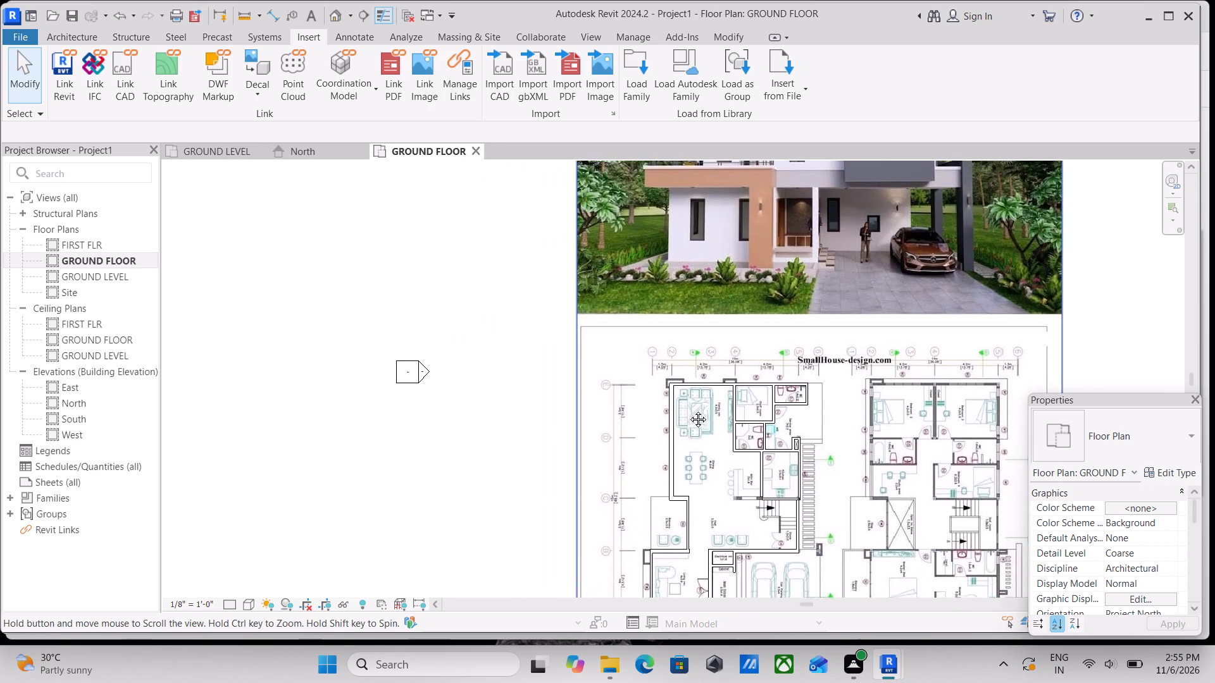
middle_click_drag(688, 410, 693, 403)
scroll(693, 403, "up", 2)
middle_click_drag(713, 374, 703, 431)
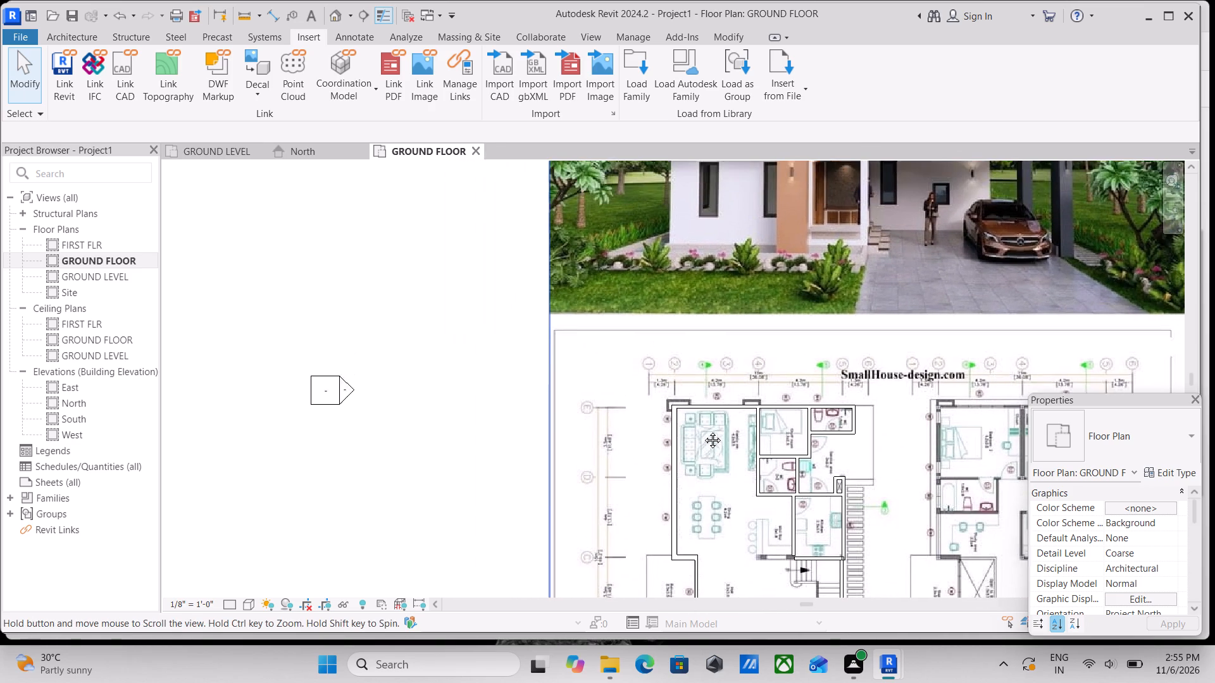
middle_click_drag(703, 431, 702, 431)
middle_click_drag(713, 427, 695, 457)
Examine the family room, staff room, kitchen and mini bar for plan walls still untraced.
scroll(777, 490, "up", 6)
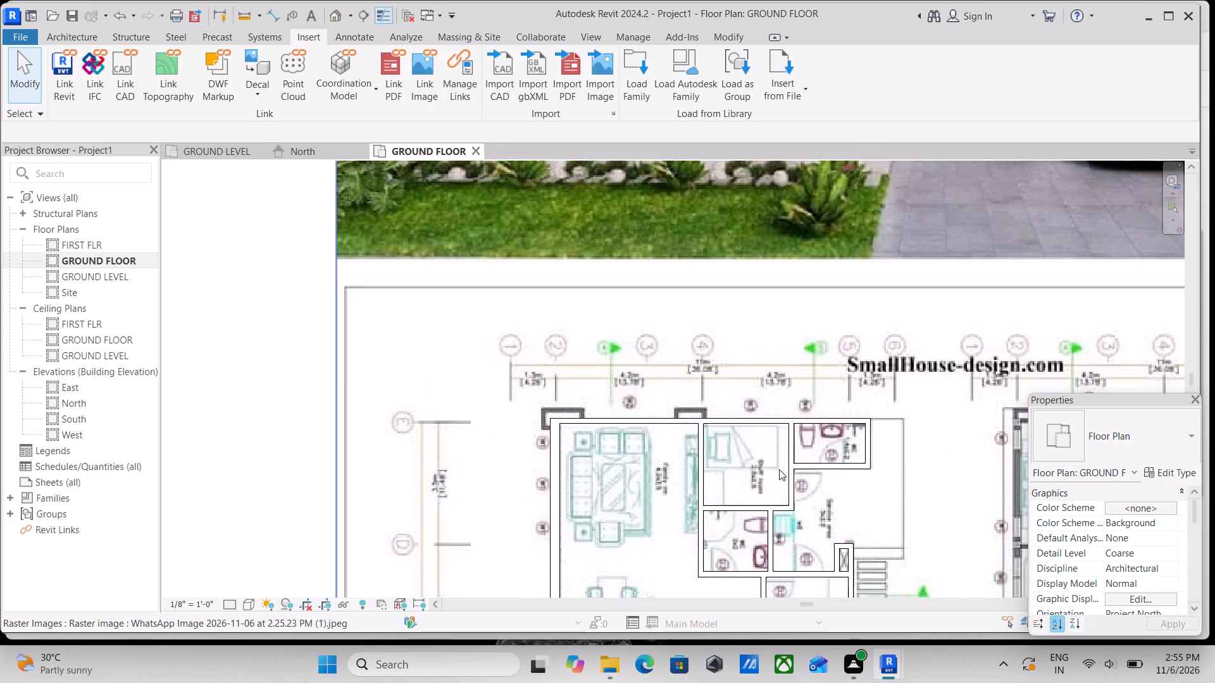
scroll(779, 469, "up", 4)
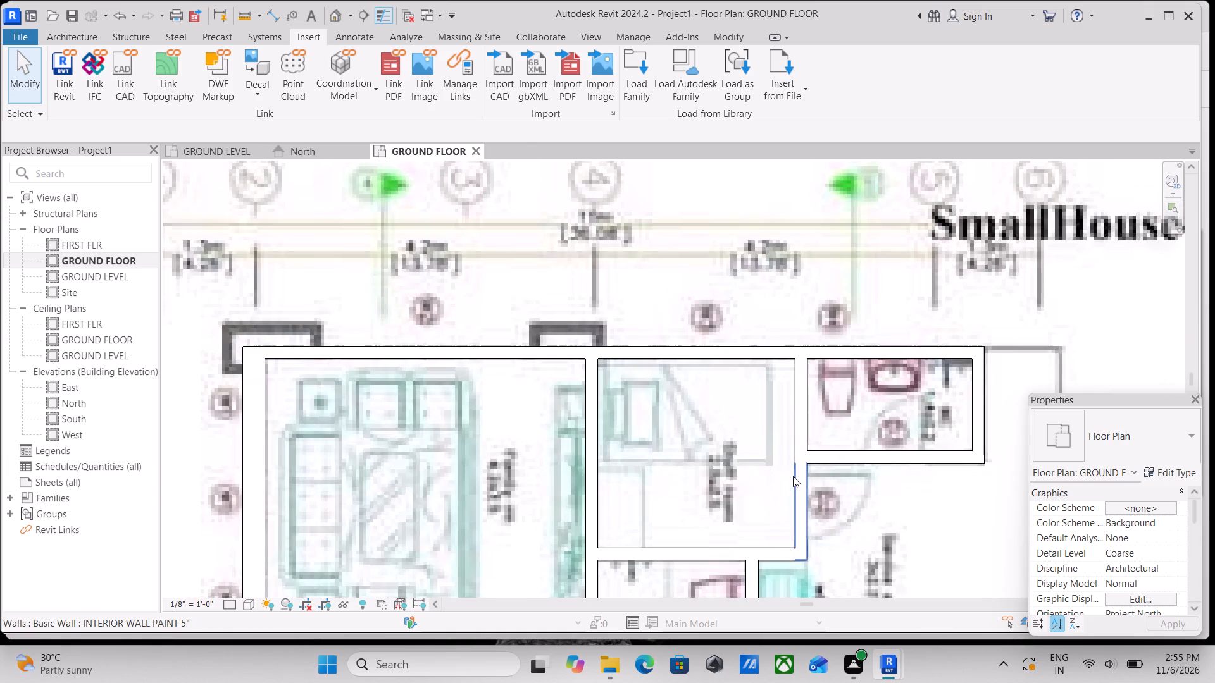
scroll(733, 465, "down", 5)
middle_click_drag(701, 512, 741, 415)
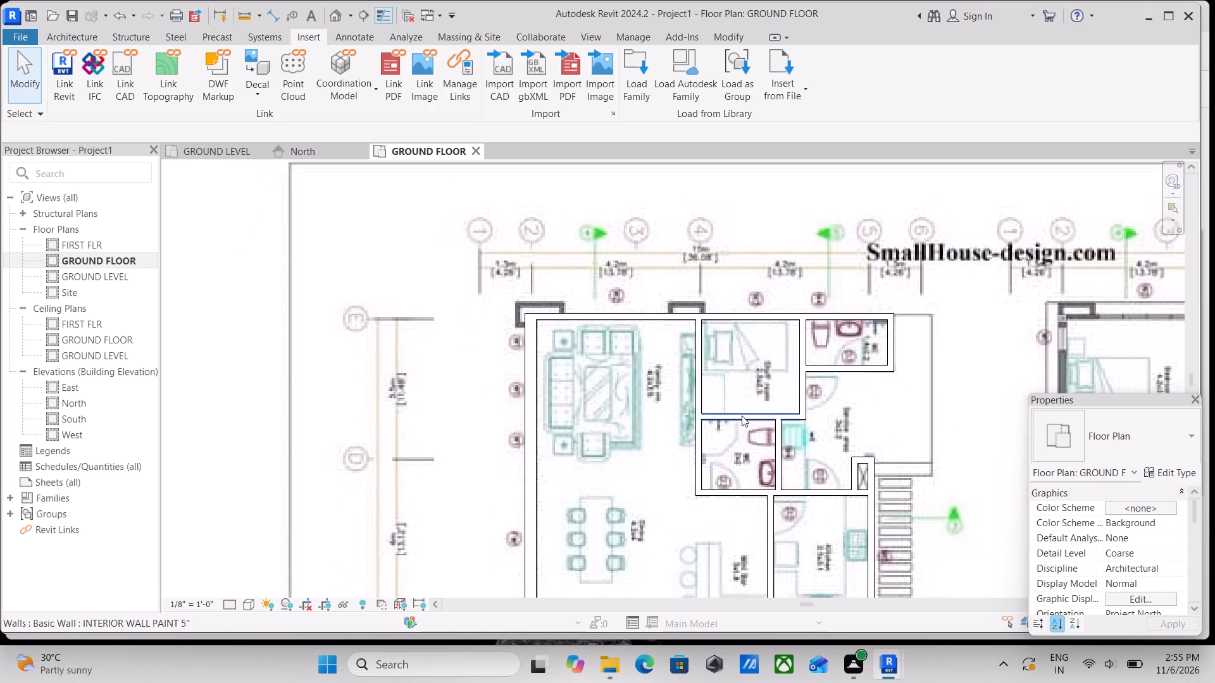
middle_click_drag(785, 513, 787, 427)
scroll(798, 464, "down", 2)
middle_click_drag(807, 455, 835, 415)
scroll(792, 442, "up", 2)
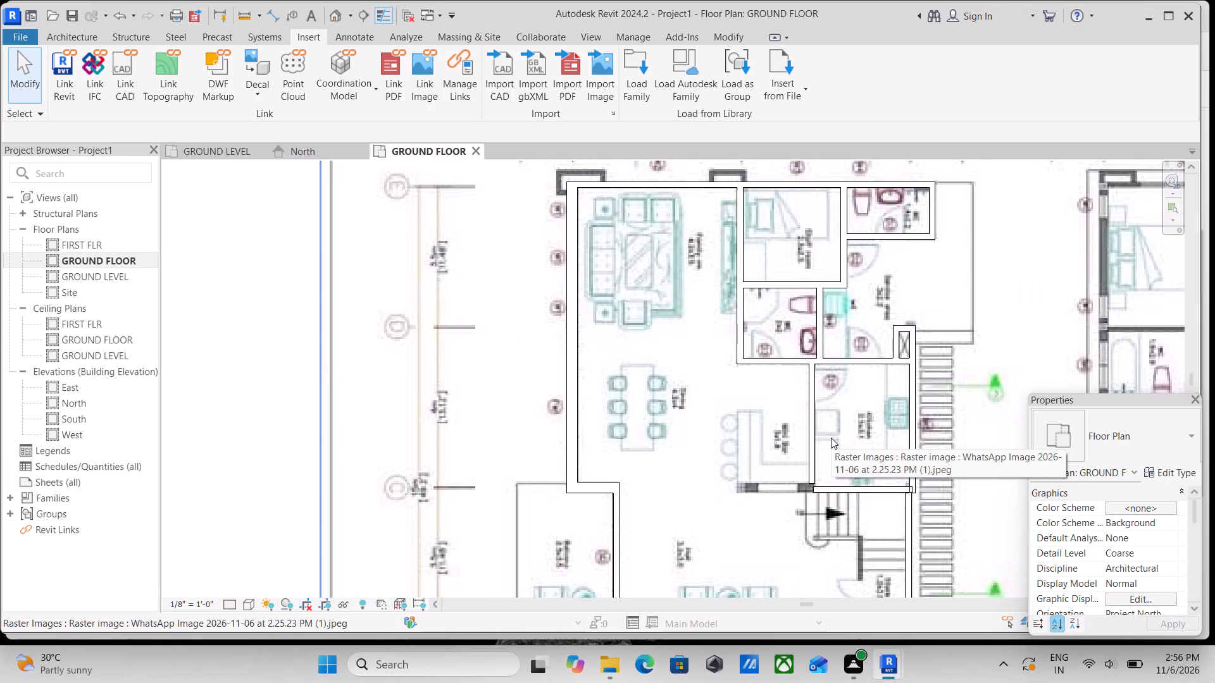
Draw a horizontal EXTERIOR WALL 9" about 5'-5" long between the mini bar and the stairs, ending at the kitchen partition.
type("WA")
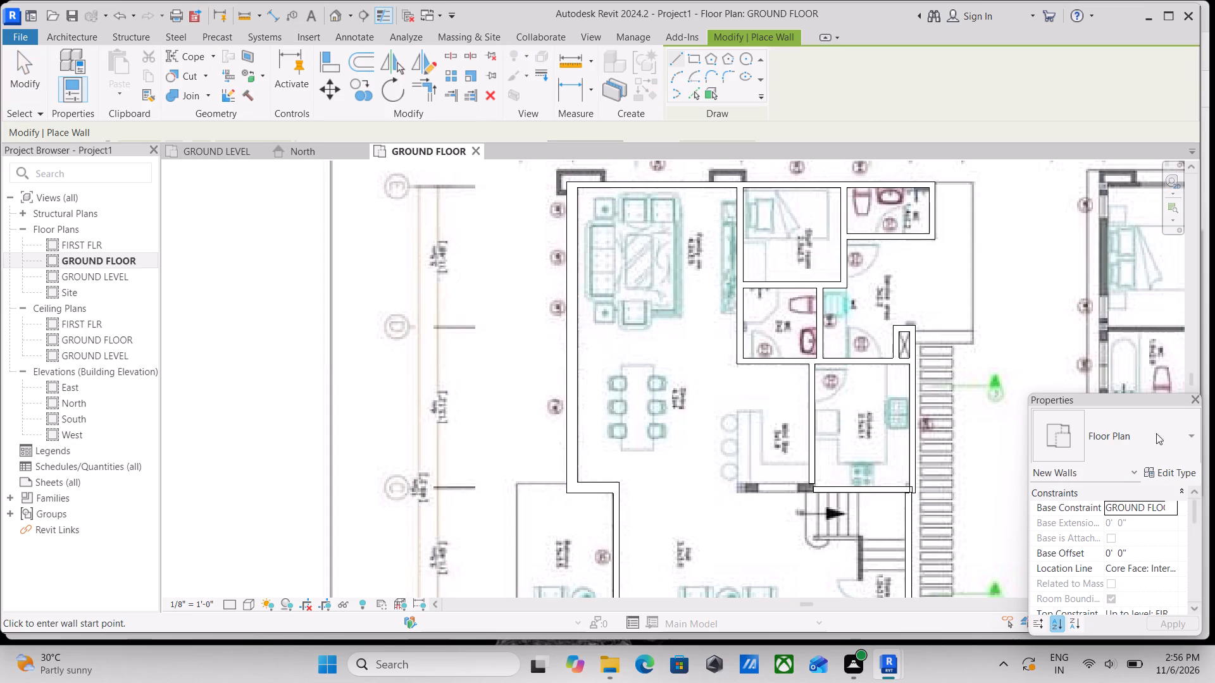
left_click(1159, 426)
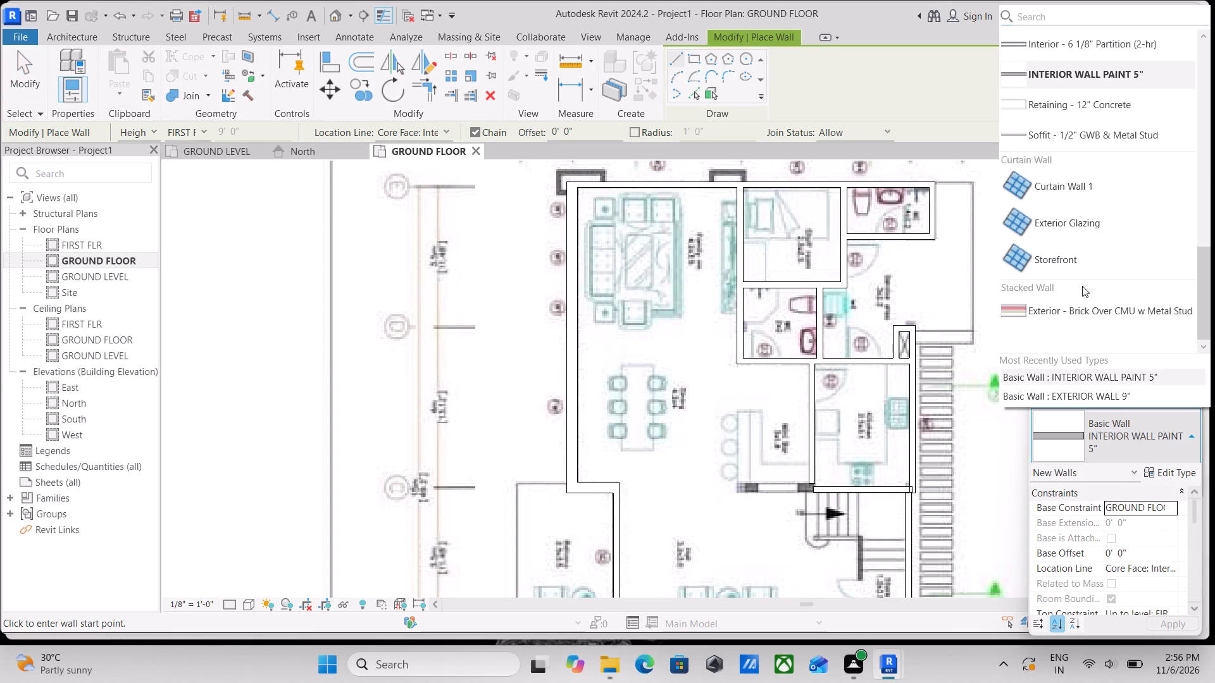
scroll(1098, 220, "up", 6)
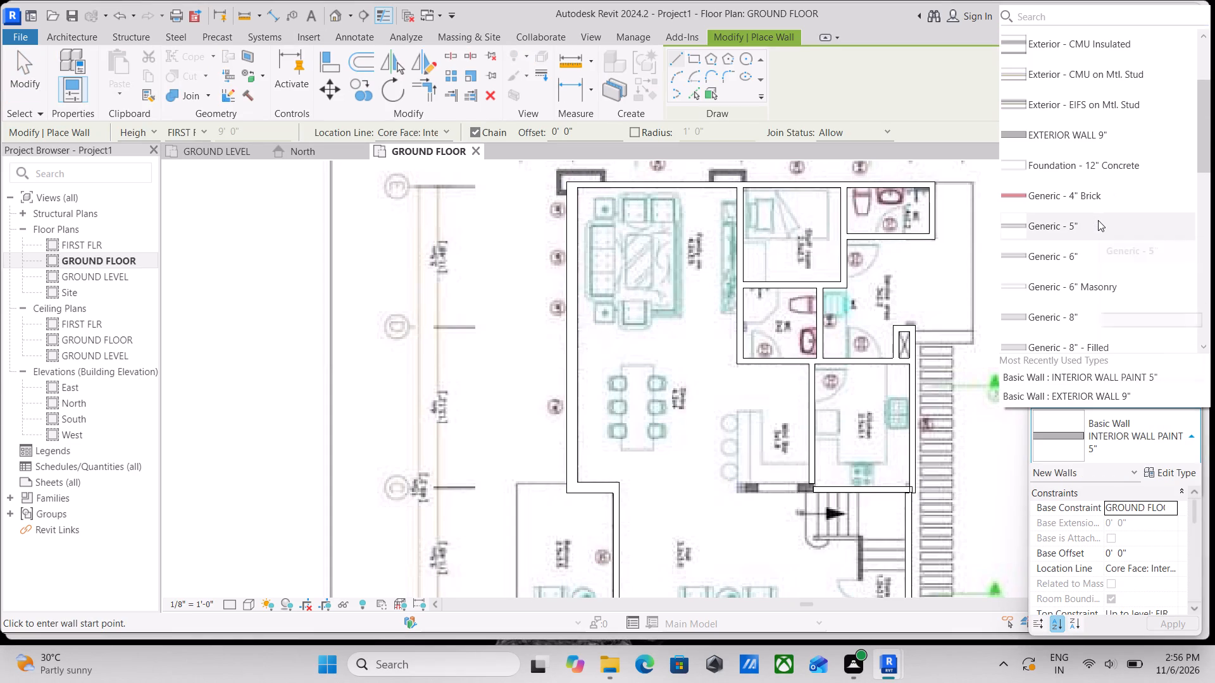
left_click(1110, 139)
scroll(730, 491, "up", 3)
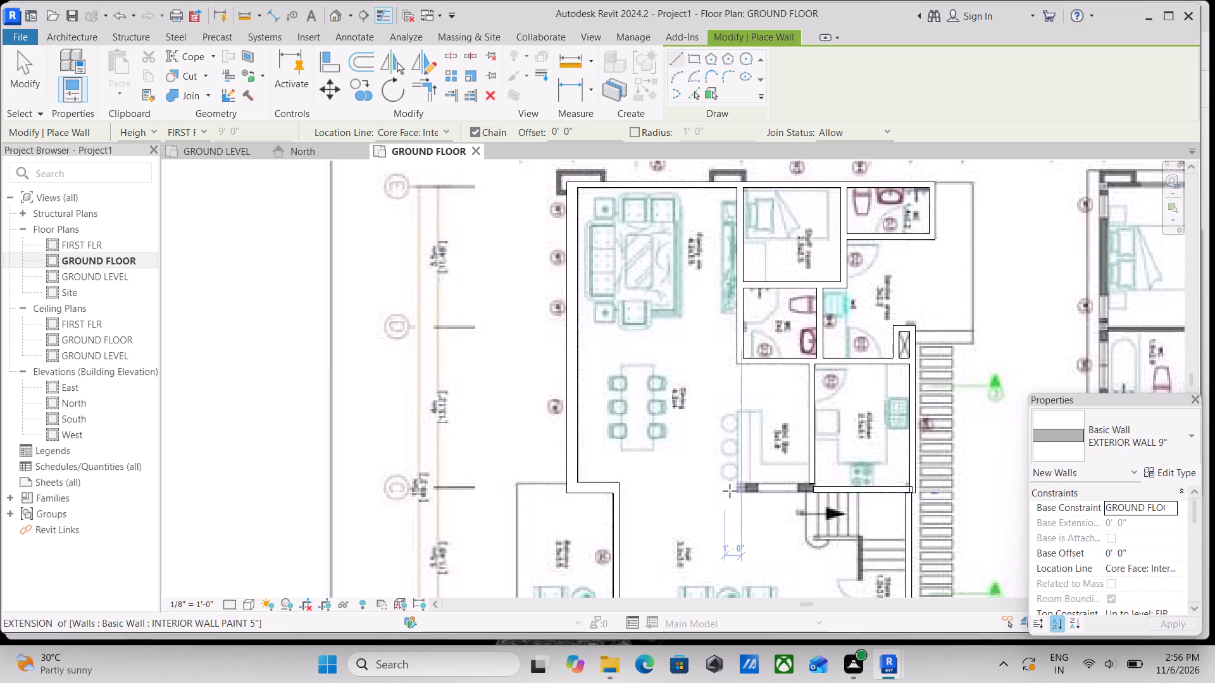
scroll(732, 489, "up", 8)
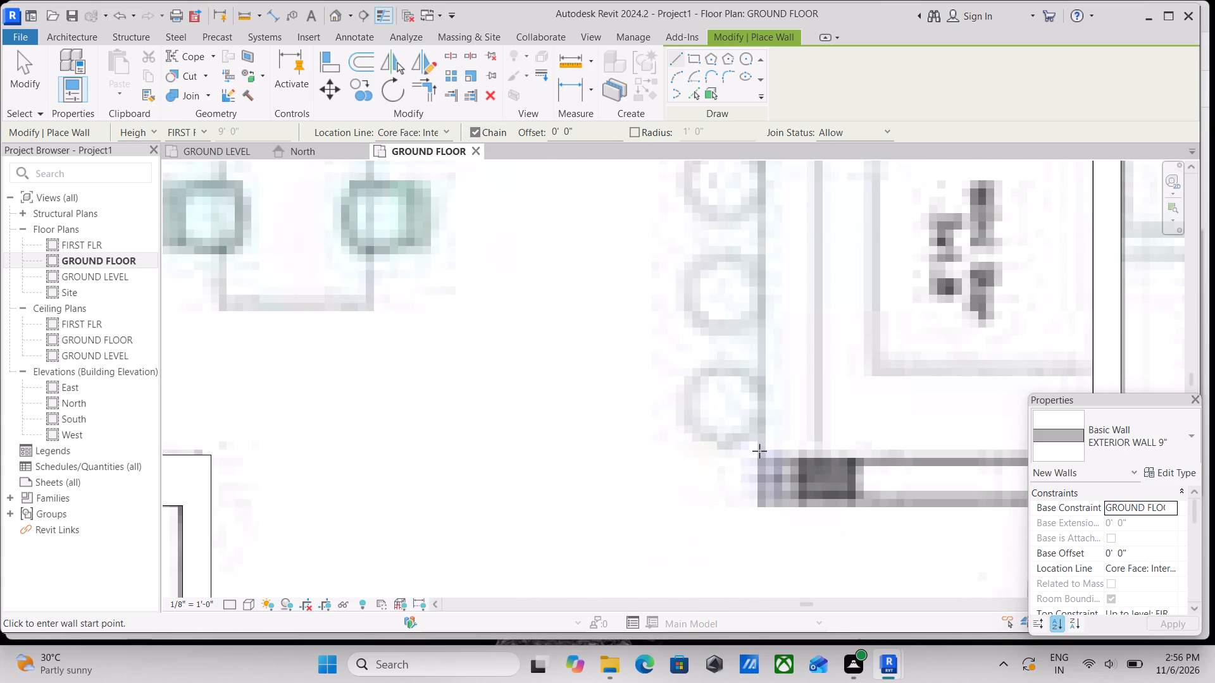
left_click(758, 507)
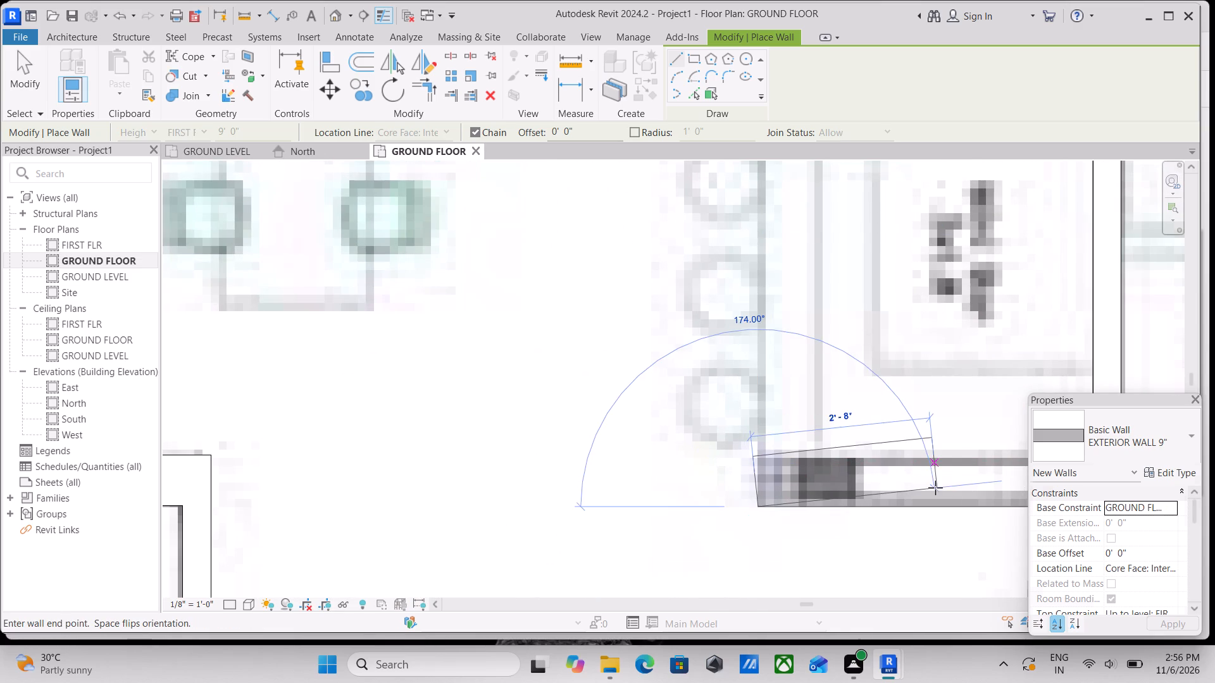
middle_click_drag(935, 488, 693, 468)
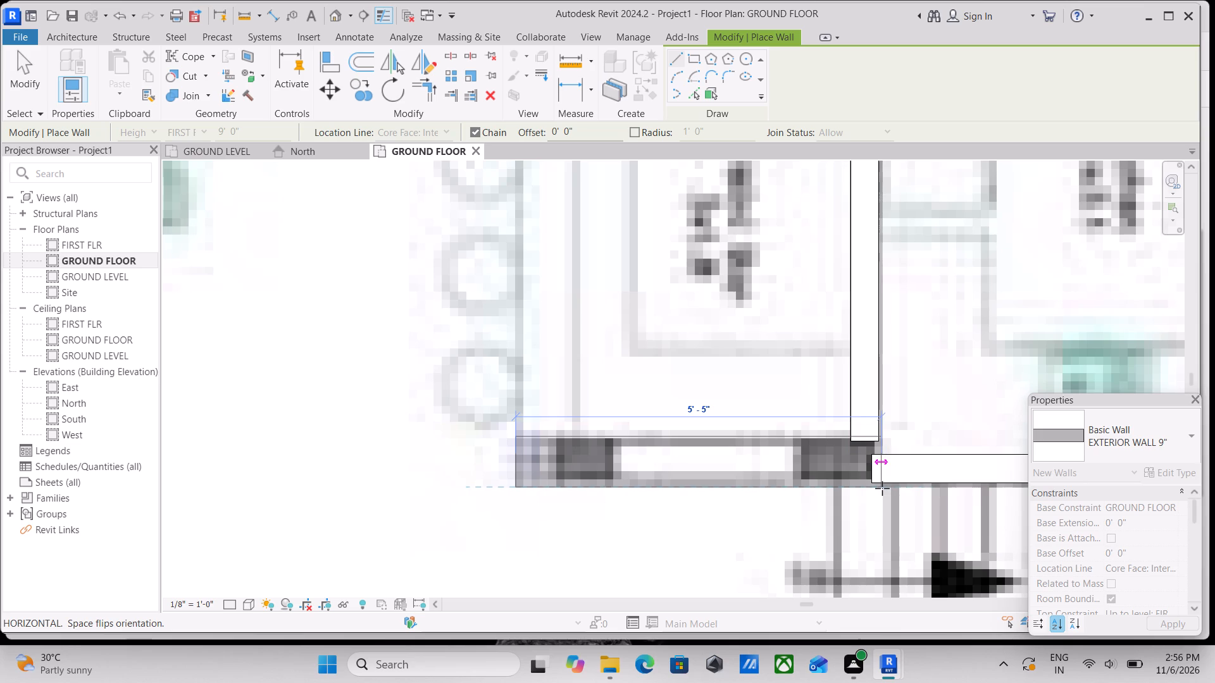
left_click(882, 488)
key("Escape")
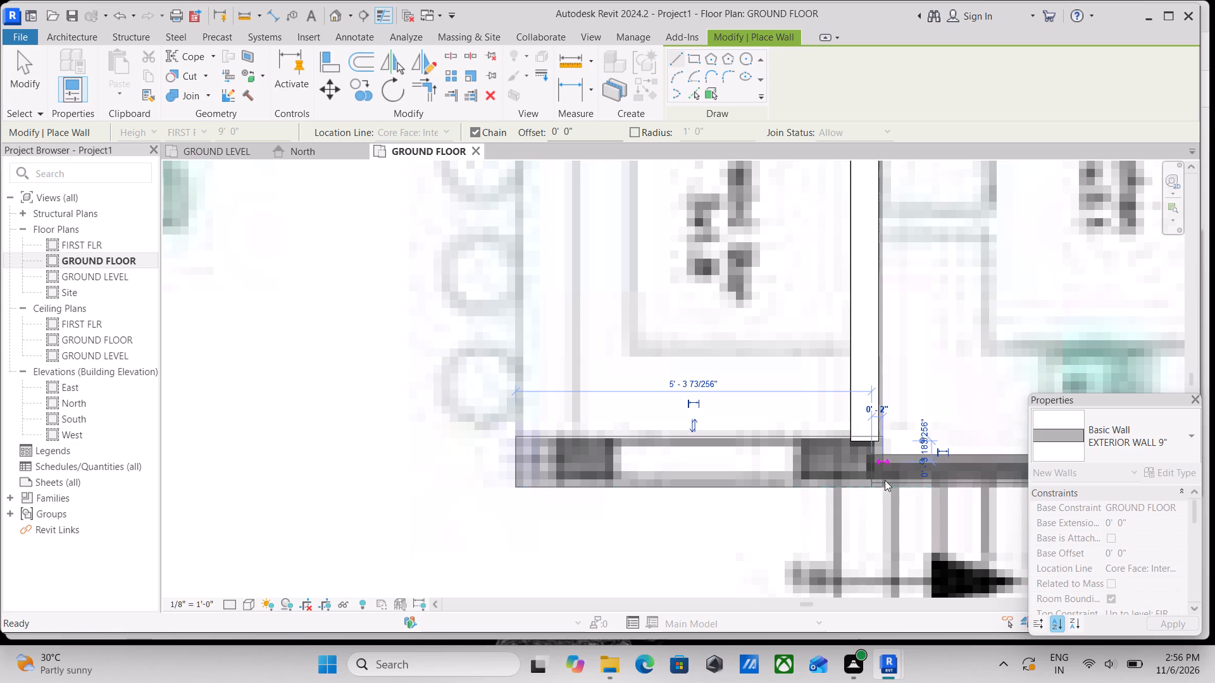
scroll(761, 476, "down", 3)
key("Escape")
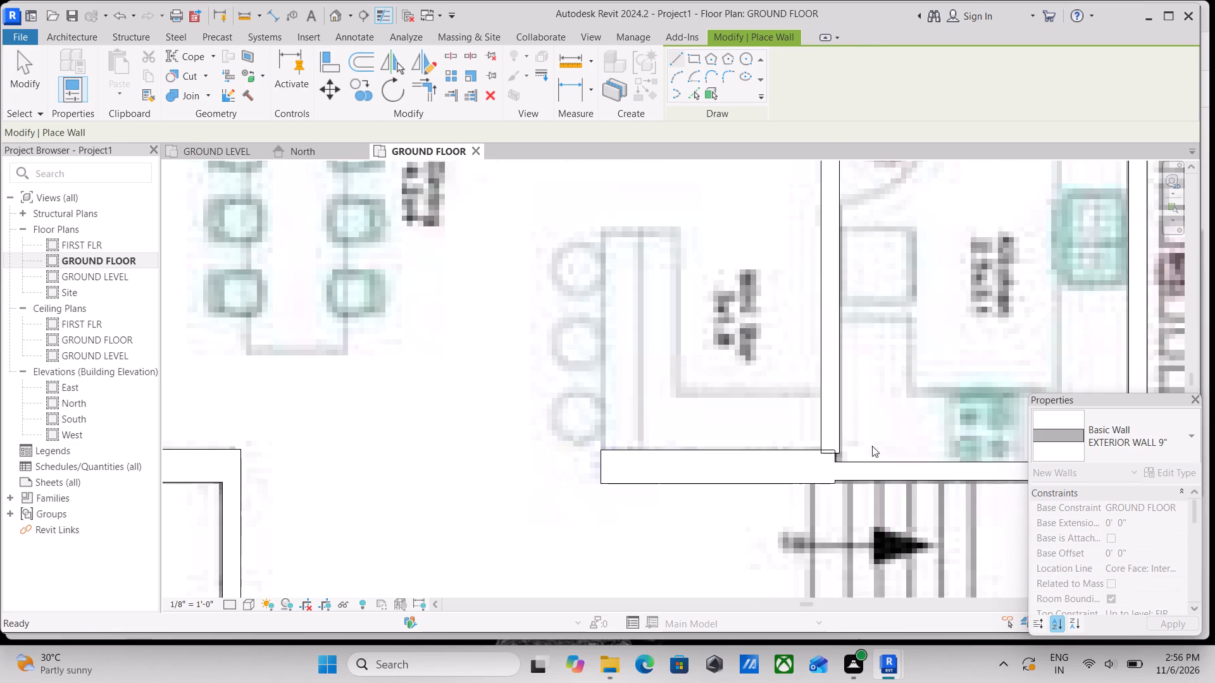
key("Escape")
Stretch the new 9" wall's kitchen-side end past the partition, making the wall 5'-9" long.
left_click(797, 455)
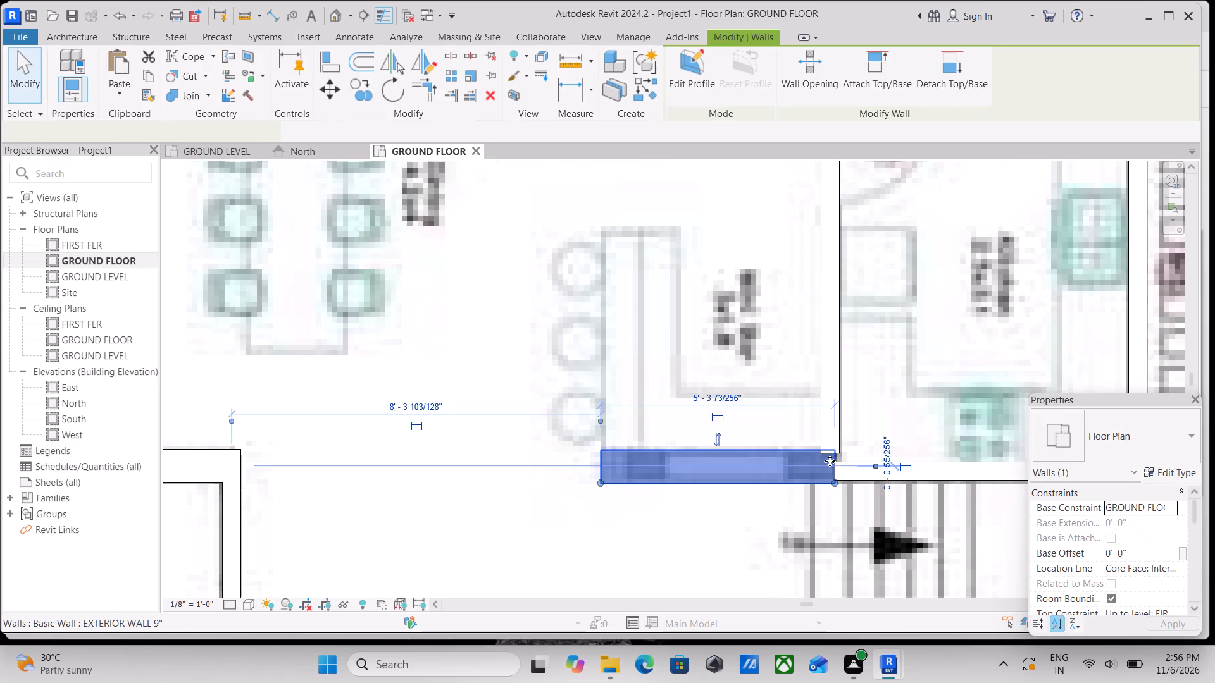
scroll(830, 461, "up", 5)
left_click_drag(834, 490, 880, 490)
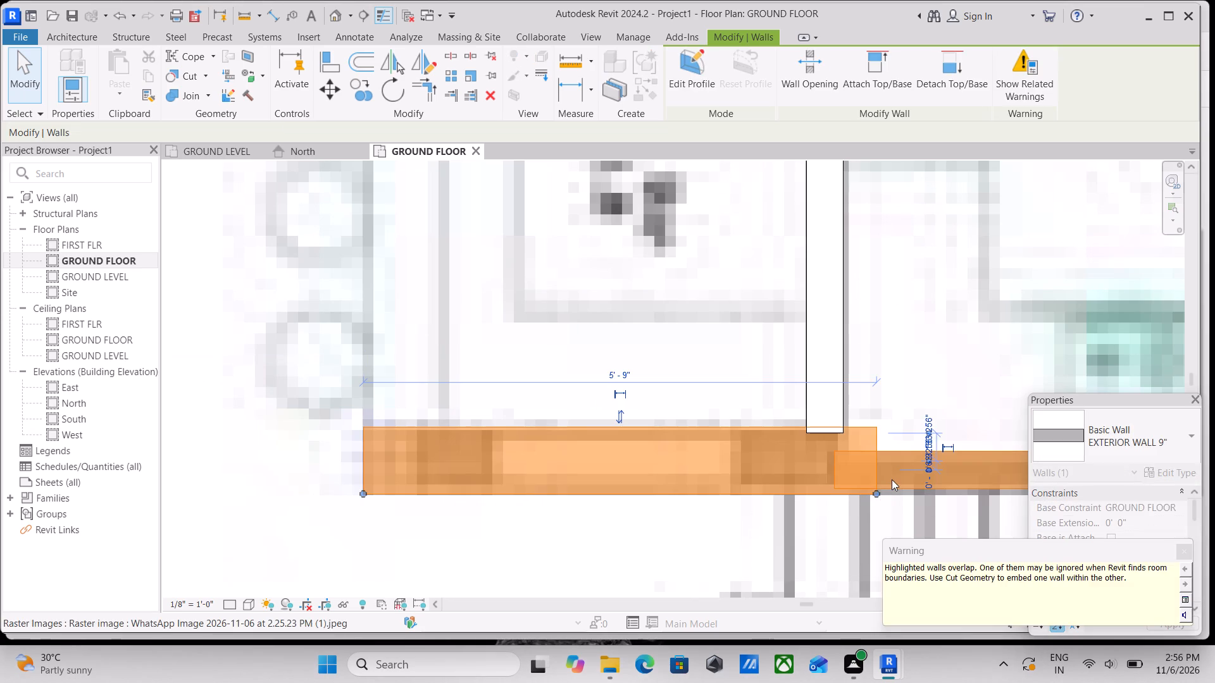
key("Escape")
scroll(890, 479, "down", 3)
key("Escape")
Shorten the 5" wall between the kitchen and stairs to about 5'-11" so it starts at the 9" wall's end.
left_click(902, 456)
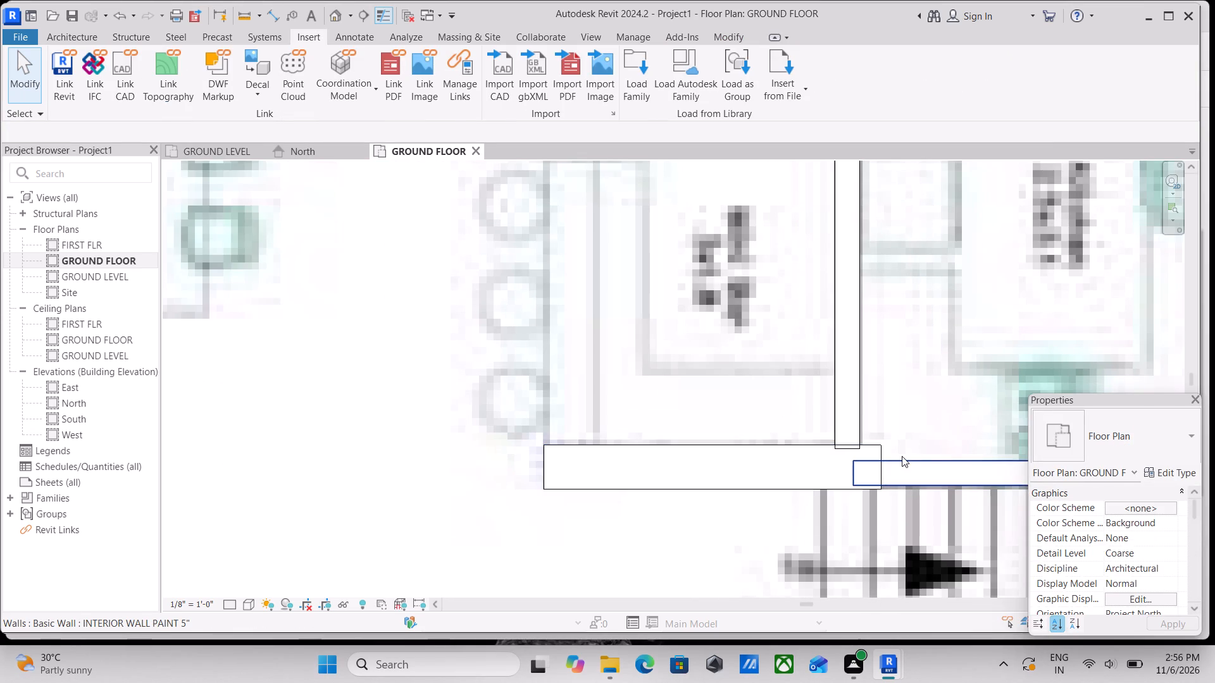
middle_click_drag(885, 473, 678, 462)
scroll(671, 455, "up", 3)
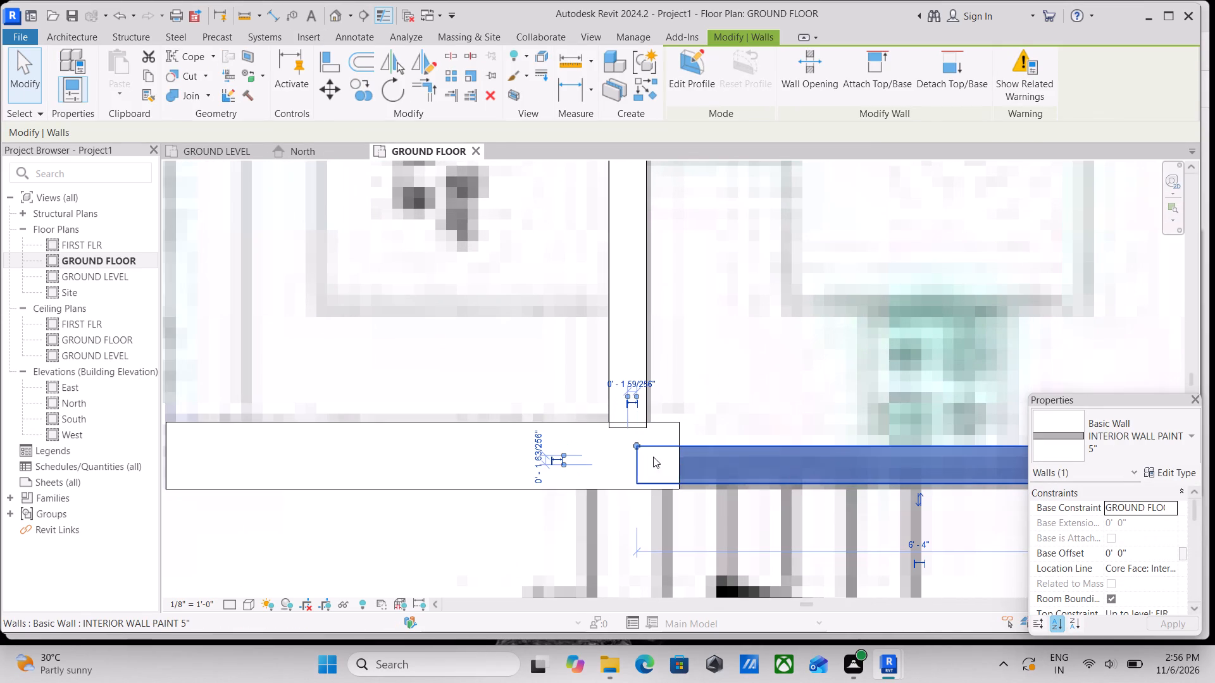
left_click_drag(634, 441, 671, 443)
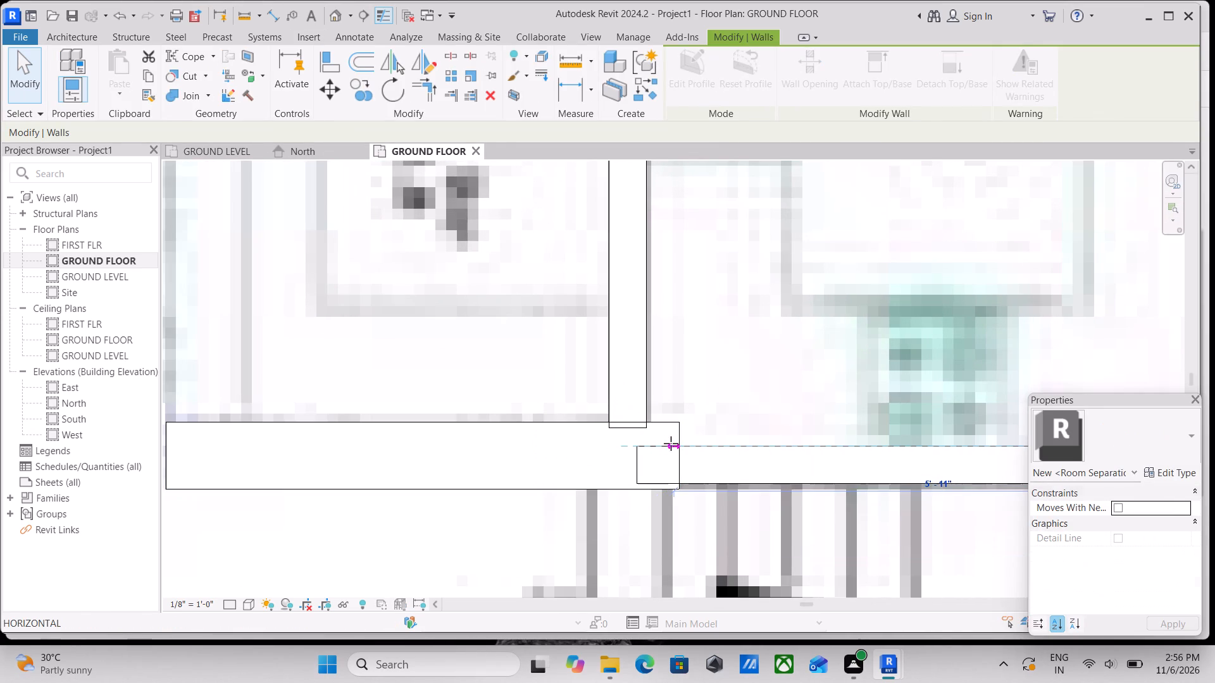
left_click_drag(671, 443, 678, 444)
scroll(764, 446, "down", 1)
middle_click_drag(764, 446, 773, 476)
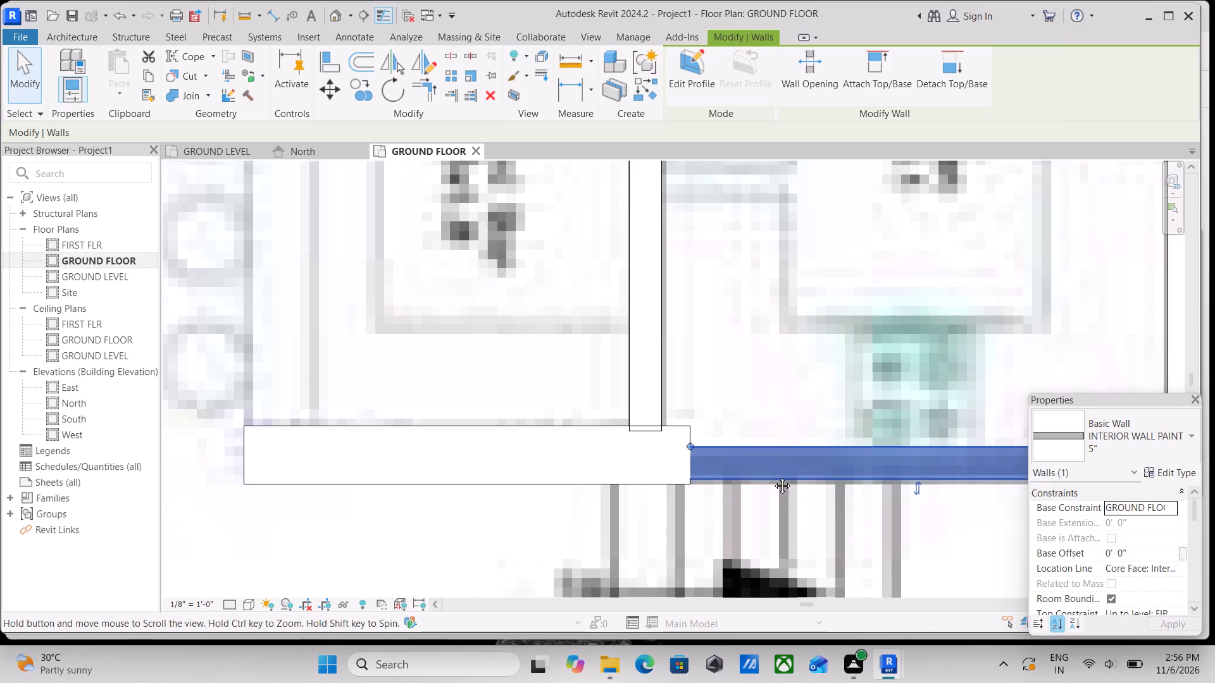
middle_click_drag(773, 476, 780, 495)
Pull the lower end of the partition between mini bar and kitchen back to the 9" wall's mini bar face.
left_click(680, 436)
scroll(669, 459, "up", 3)
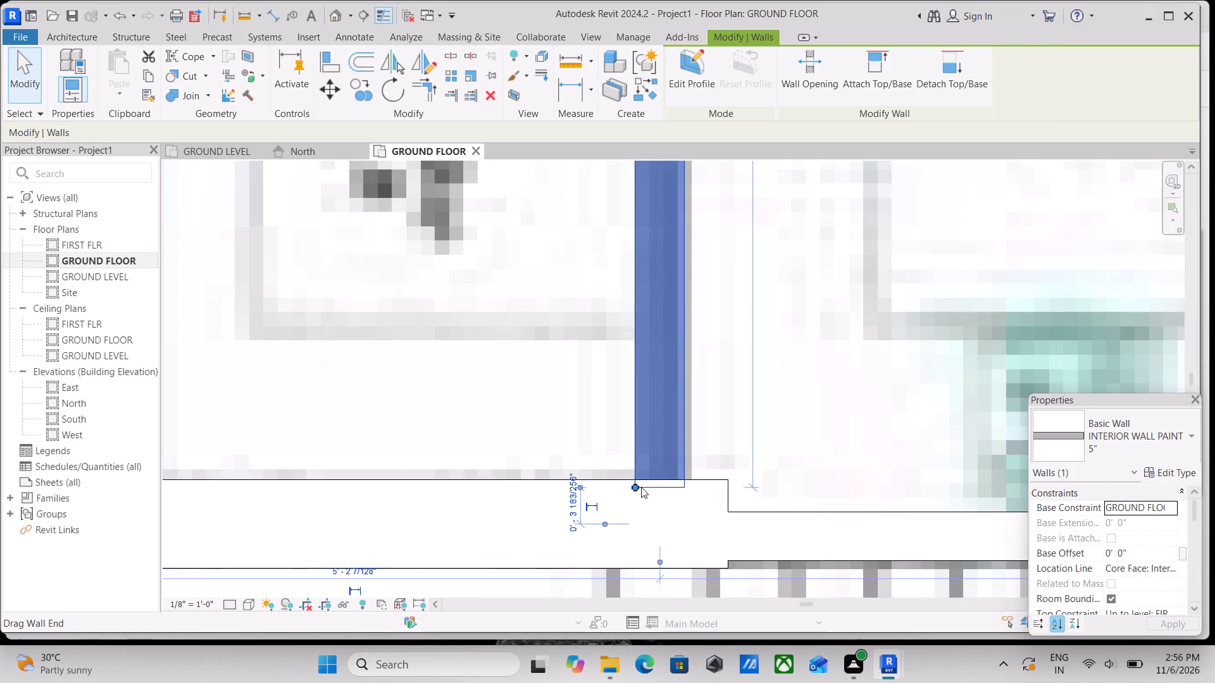
scroll(641, 487, "up", 3)
left_click_drag(633, 487, 634, 476)
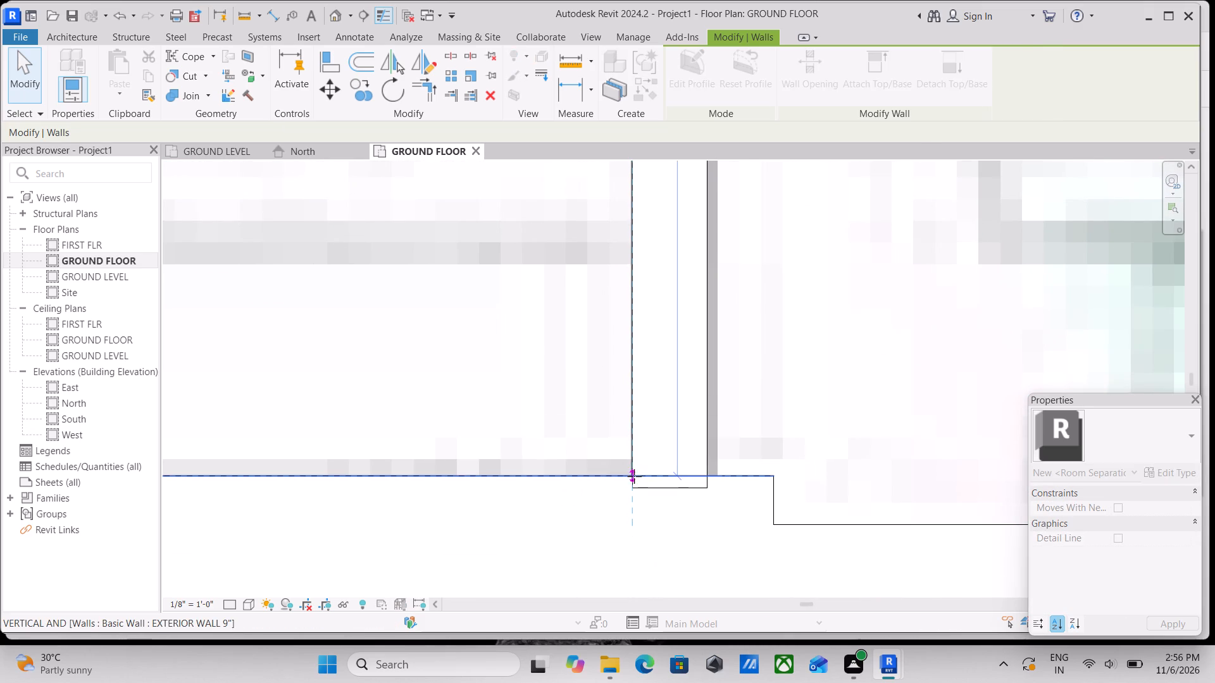
scroll(852, 400, "down", 7)
key("Escape")
Align the stair-side face of the kitchen's 5" wall with the stair-side face of the 9" wall.
scroll(868, 441, "down", 2)
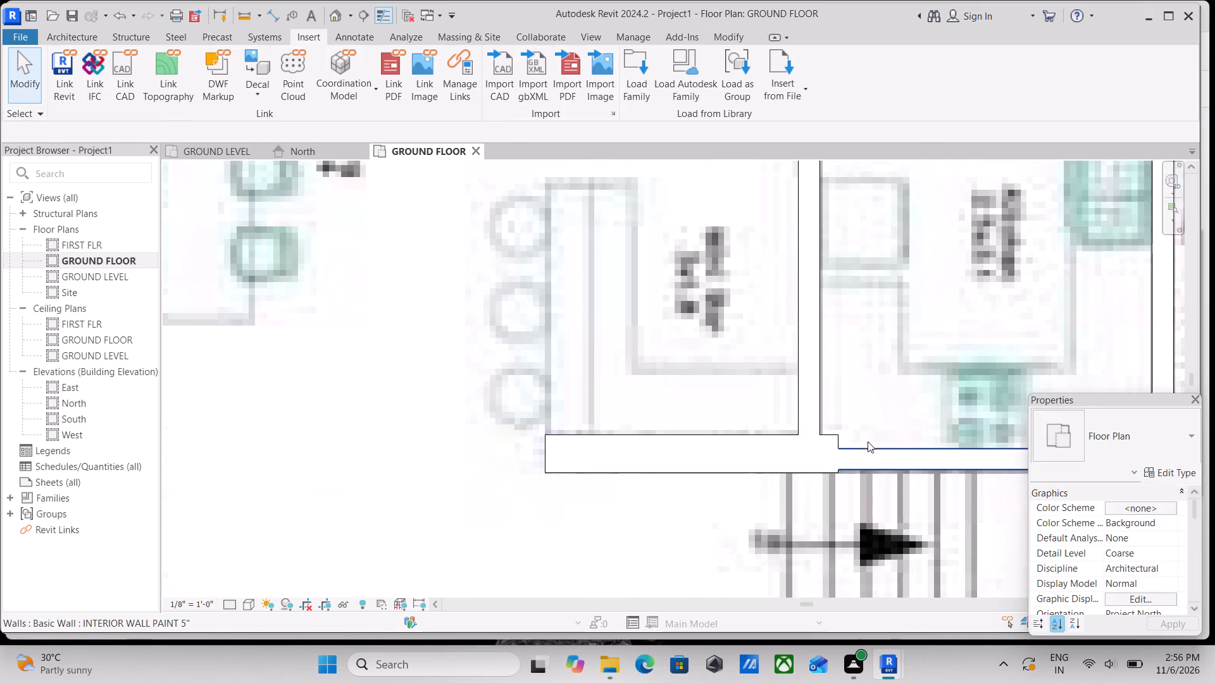
scroll(875, 473, "down", 1)
middle_click_drag(868, 468, 659, 438)
scroll(823, 450, "up", 1)
middle_click_drag(823, 450, 832, 464)
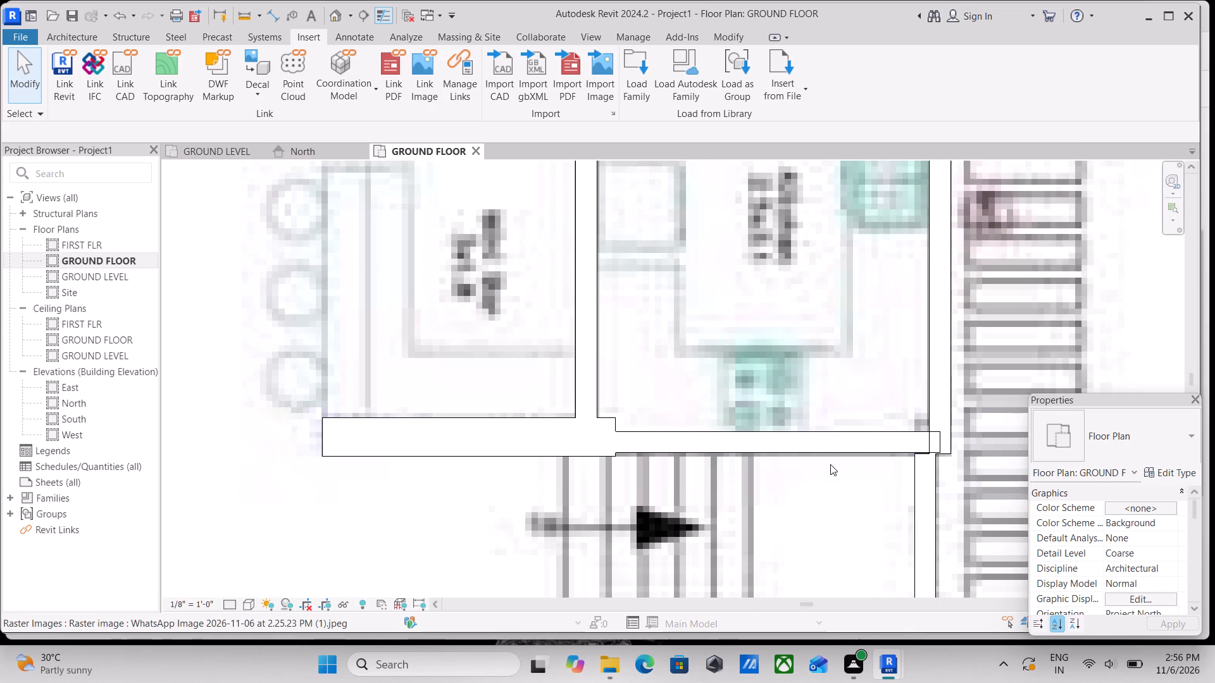
scroll(684, 479, "up", 9)
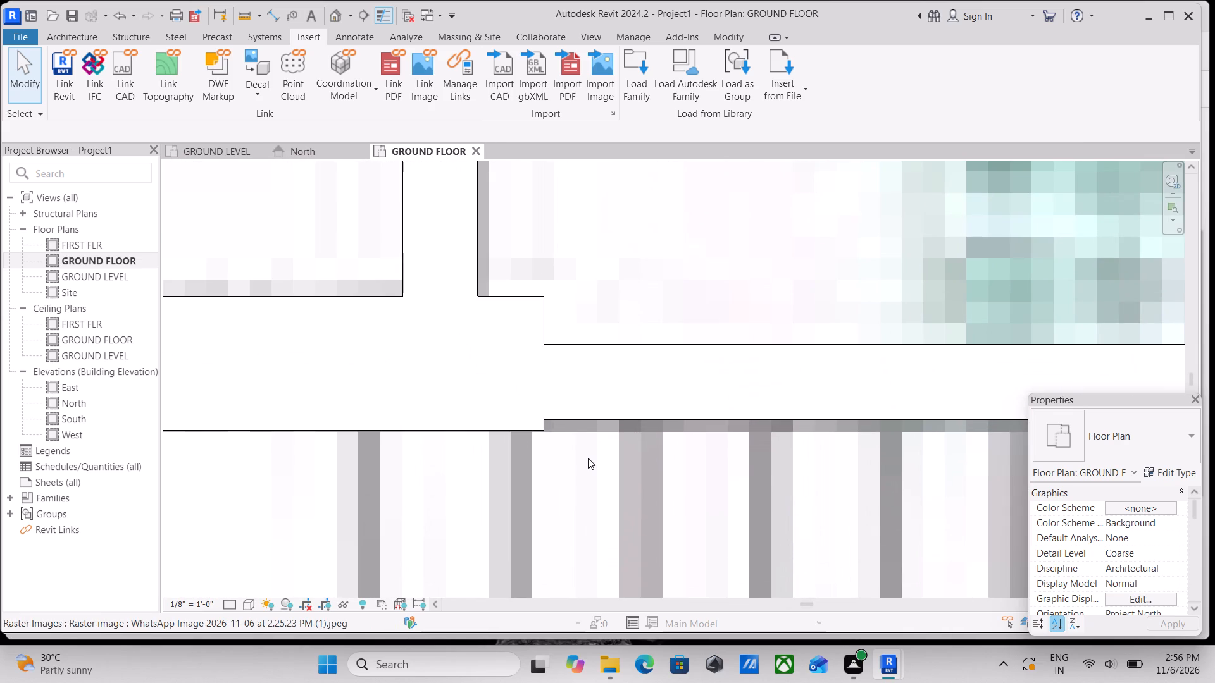
type("AL")
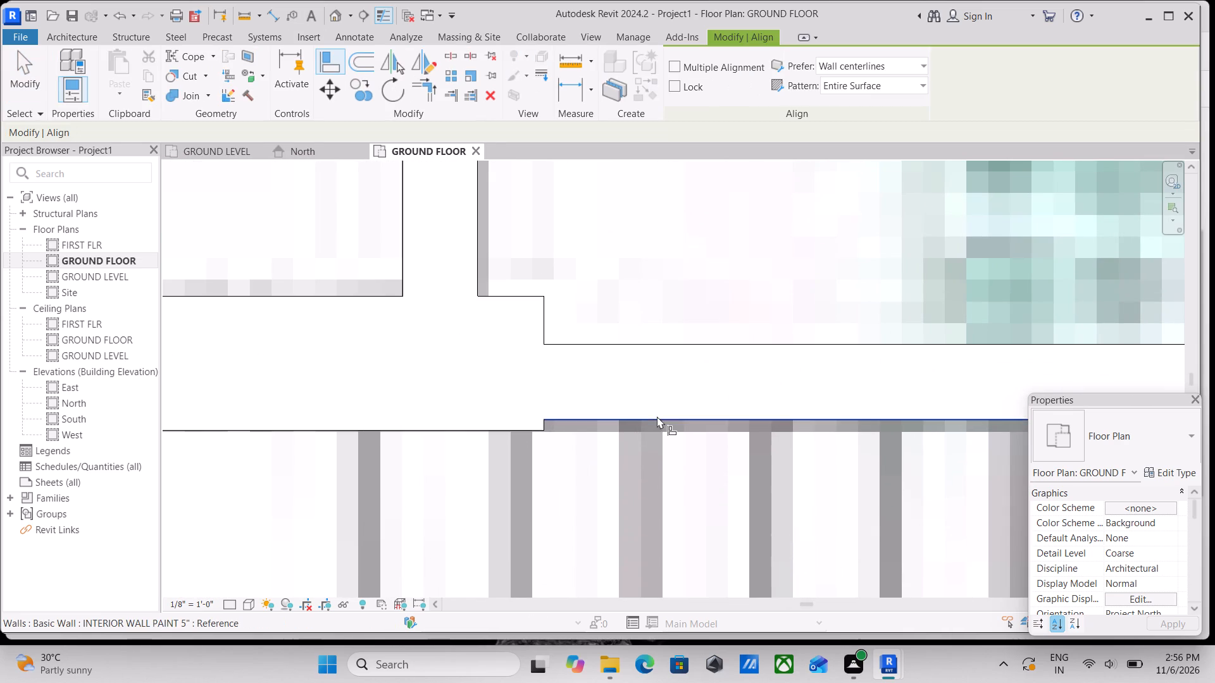
left_click(535, 434)
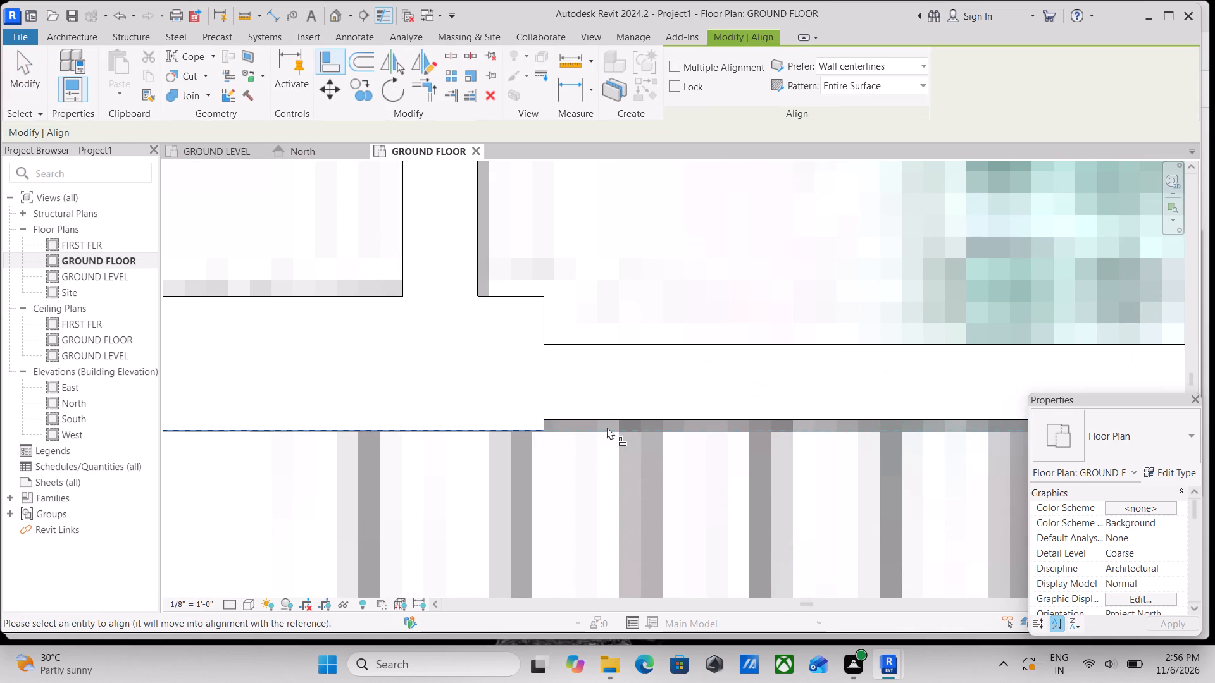
left_click(615, 421)
scroll(749, 407, "down", 2)
middle_click_drag(749, 407, 405, 416)
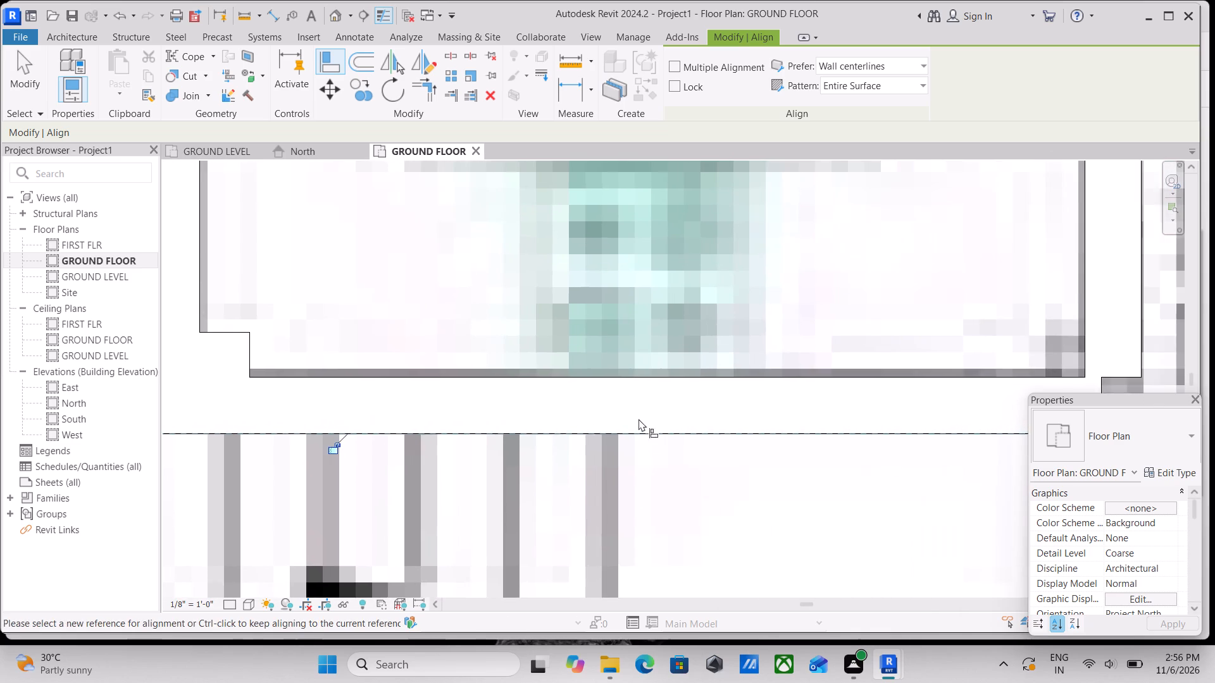
scroll(682, 417, "down", 2)
middle_click_drag(682, 417, 458, 421)
key("Escape")
scroll(813, 385, "down", 3)
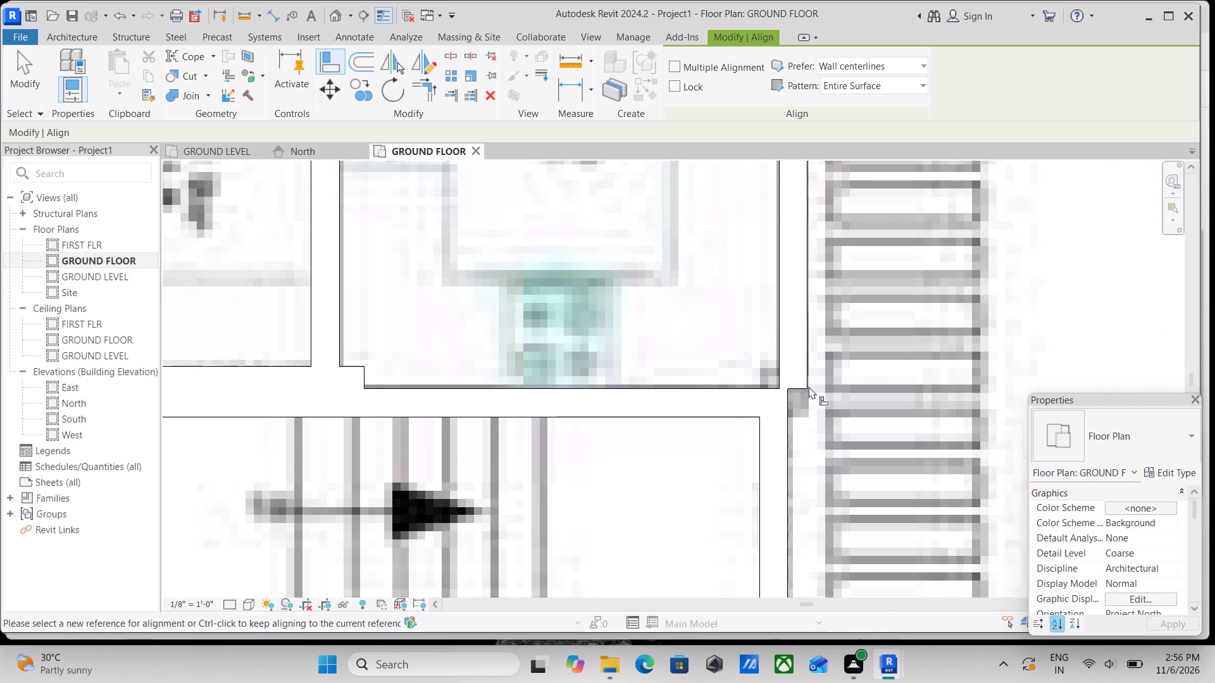
middle_click_drag(802, 390, 820, 438)
key("Escape")
key("Escape")
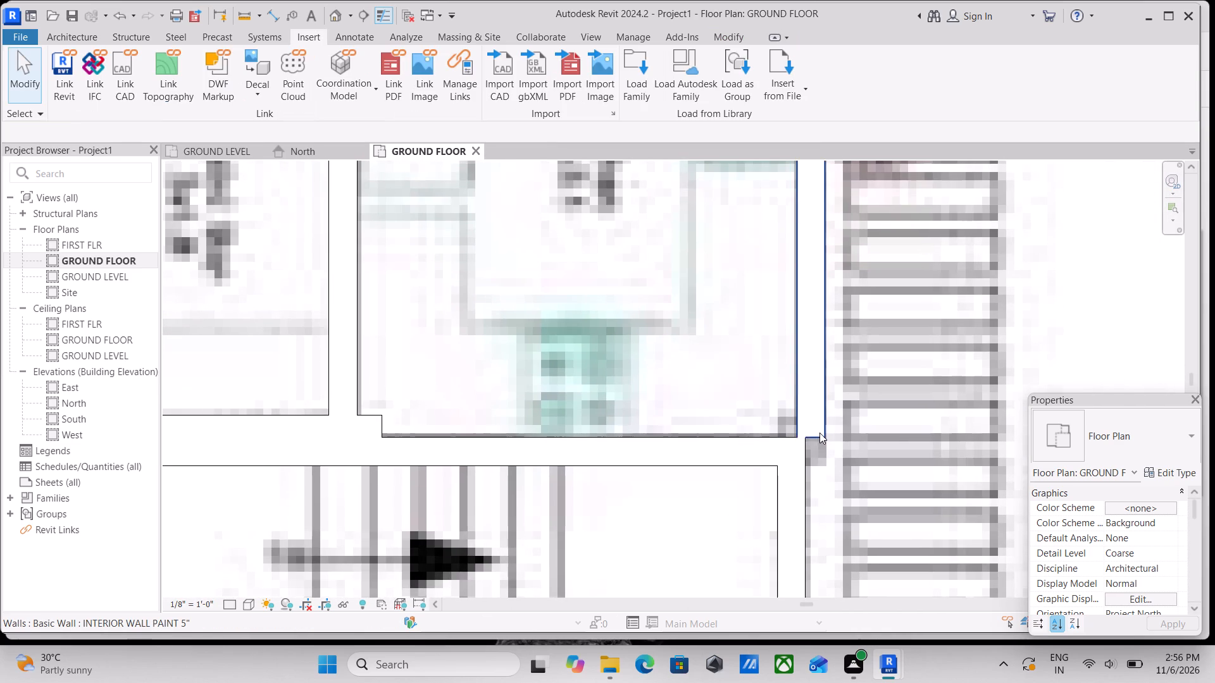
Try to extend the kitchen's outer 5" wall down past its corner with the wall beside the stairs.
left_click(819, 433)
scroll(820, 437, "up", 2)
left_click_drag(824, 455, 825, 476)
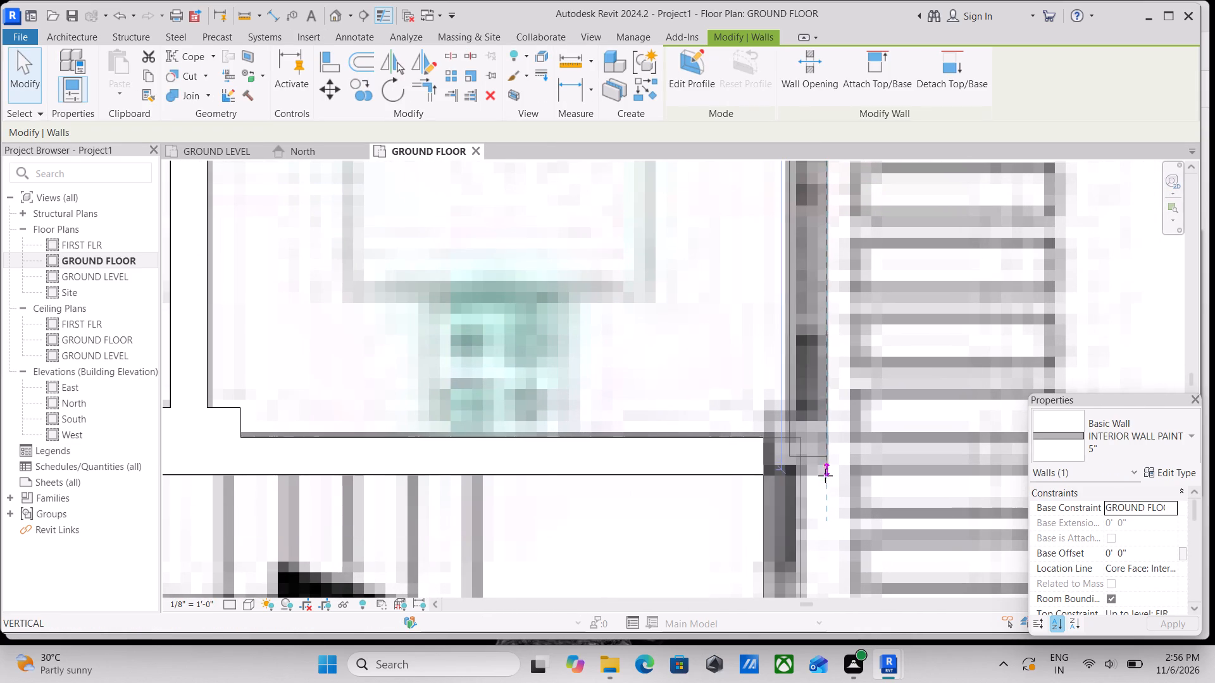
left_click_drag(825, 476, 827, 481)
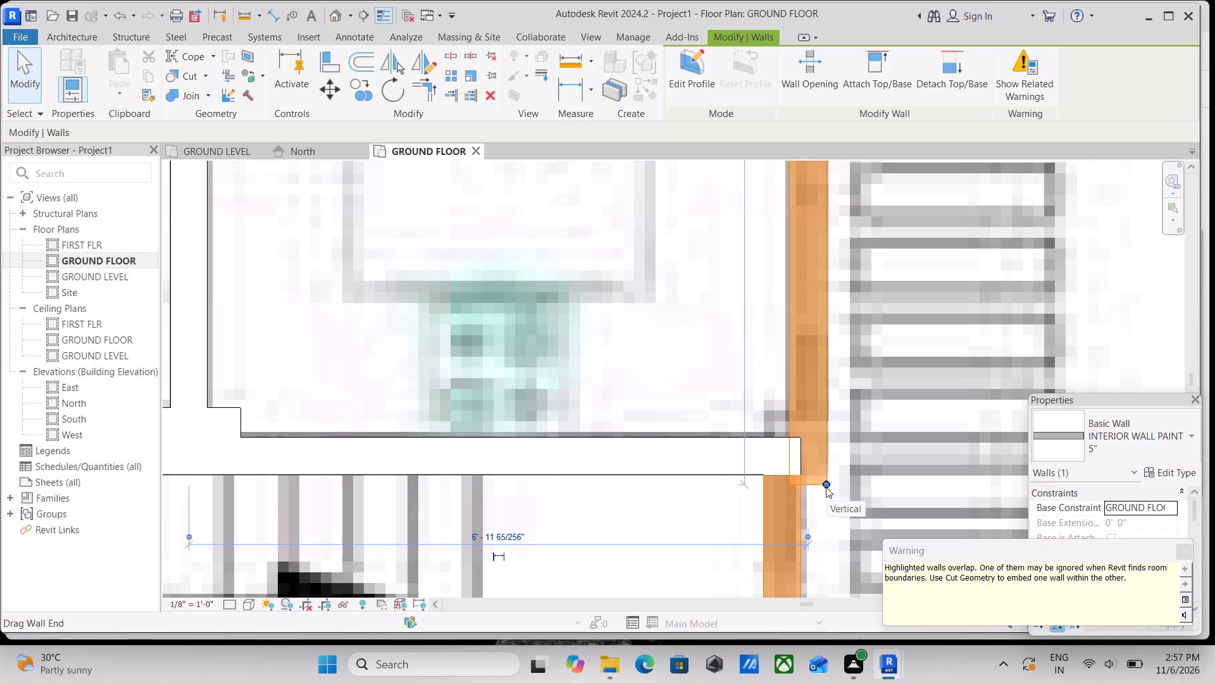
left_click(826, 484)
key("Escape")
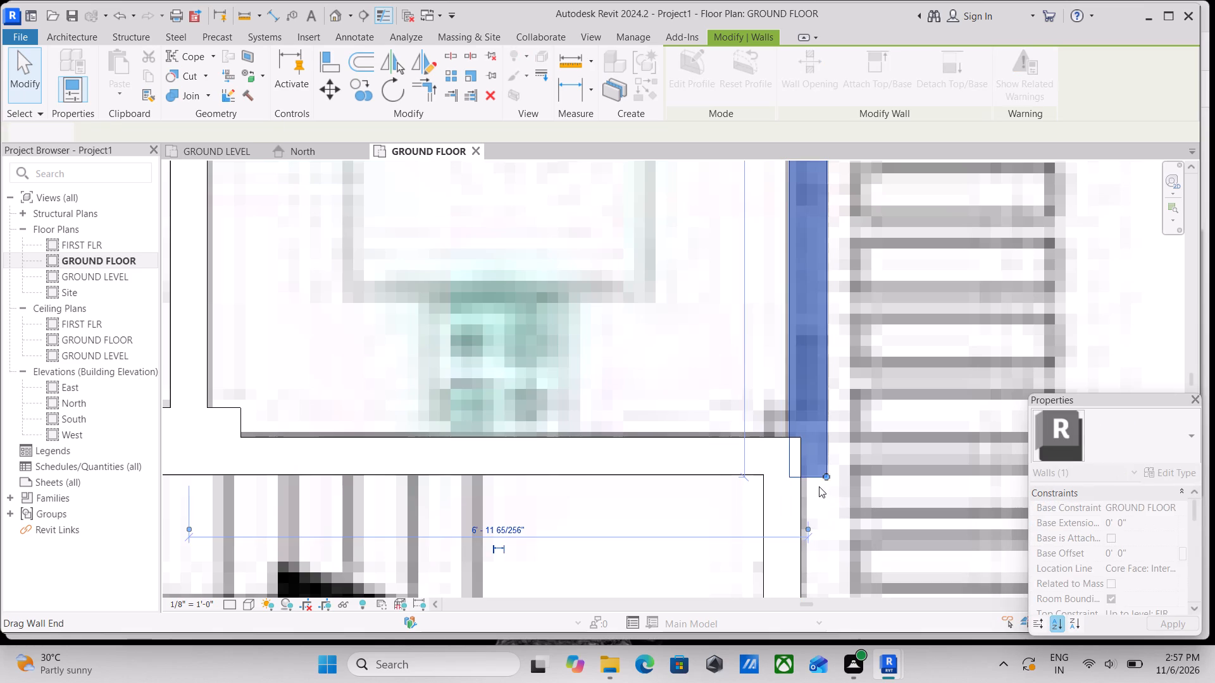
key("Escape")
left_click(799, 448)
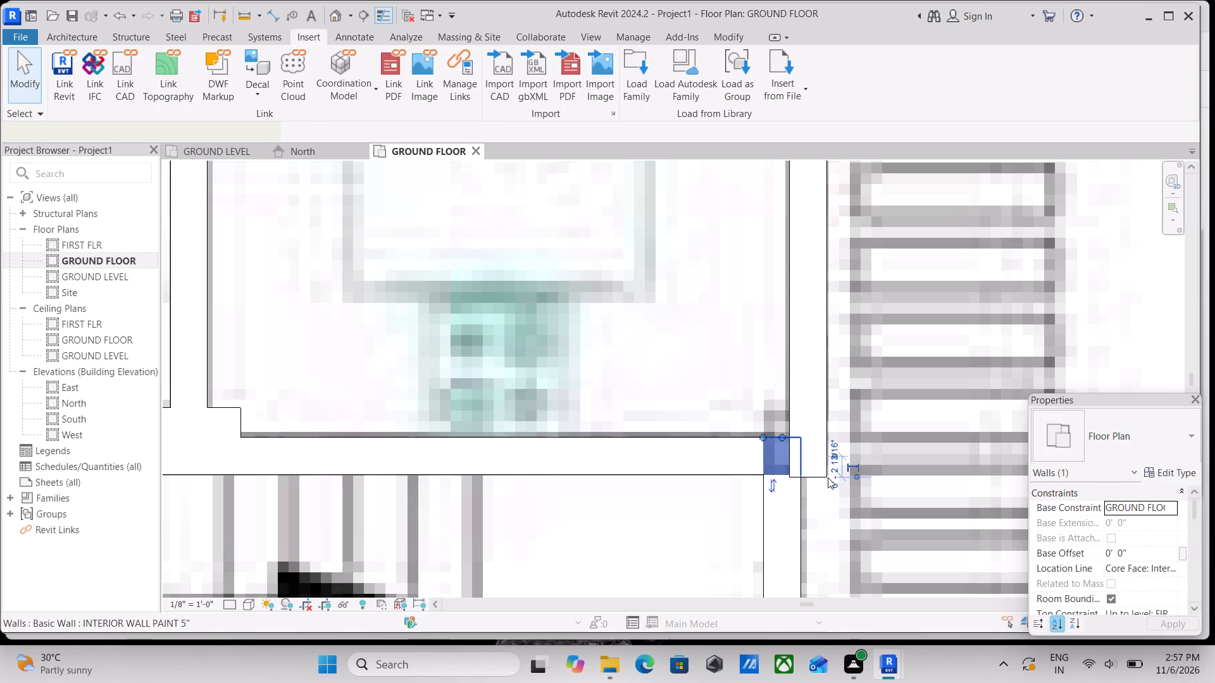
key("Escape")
Pull the kitchen's outer 5" wall end back to the kitchen-side face of the wall between kitchen and stairs.
left_click(820, 475)
left_click_drag(828, 473, 826, 438)
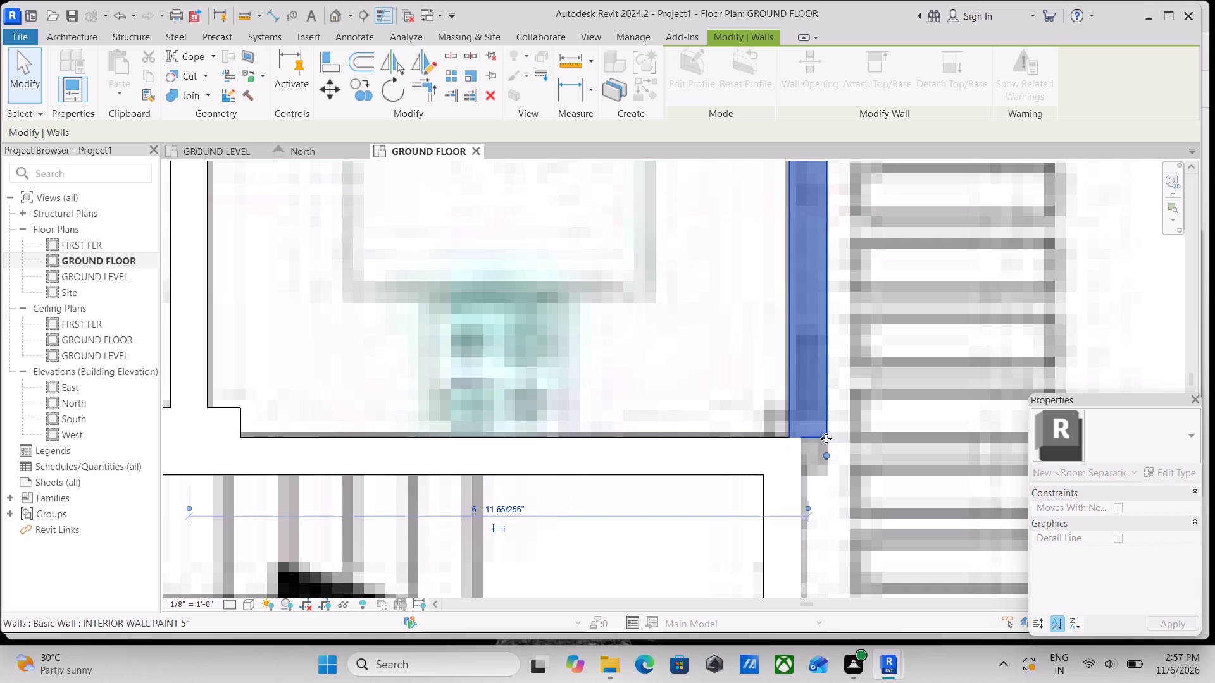
scroll(819, 442, "down", 1)
middle_click_drag(819, 450, 858, 542)
key("Escape")
Examine the traced kitchen, dining, family room, staff room and service area for plan walls still missing.
scroll(802, 483, "down", 7)
middle_click_drag(760, 461, 784, 464)
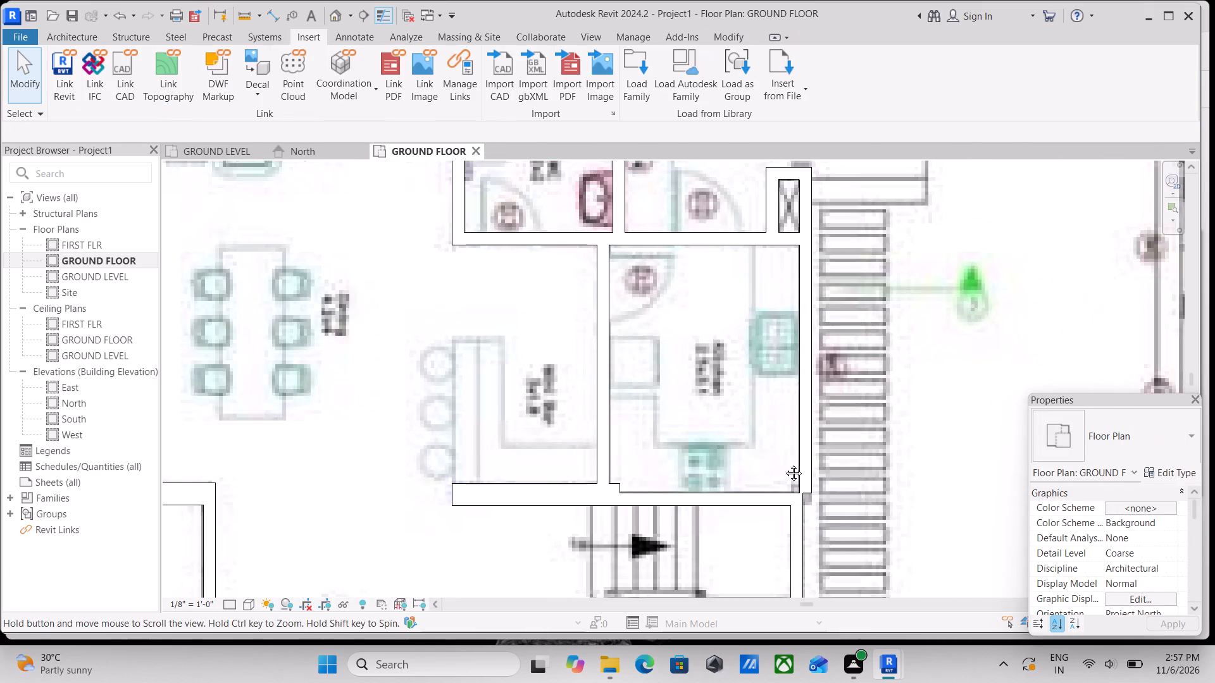
middle_click_drag(784, 464, 814, 465)
scroll(790, 445, "down", 2)
middle_click_drag(792, 448, 857, 456)
scroll(656, 454, "up", 1)
middle_click_drag(656, 454, 849, 477)
scroll(639, 424, "down", 5)
middle_click_drag(655, 423, 749, 406)
scroll(745, 404, "down", 1)
middle_click_drag(745, 404, 736, 471)
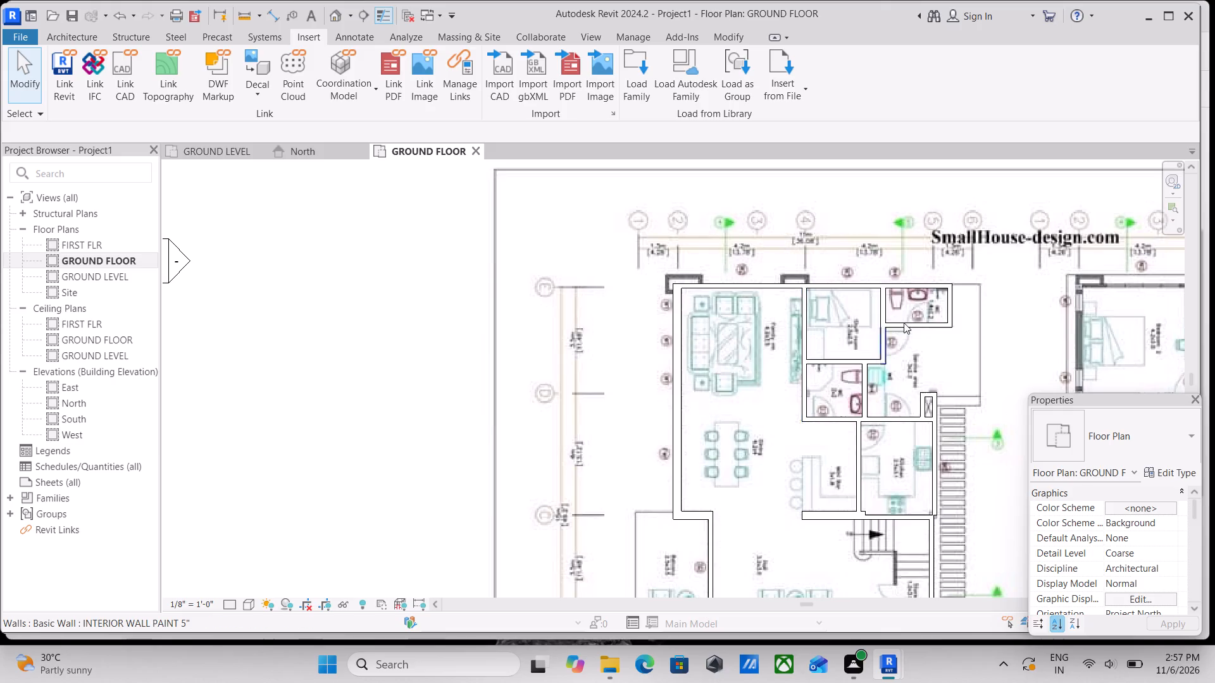
scroll(908, 321, "up", 2)
scroll(816, 342, "down", 1)
scroll(868, 364, "up", 3)
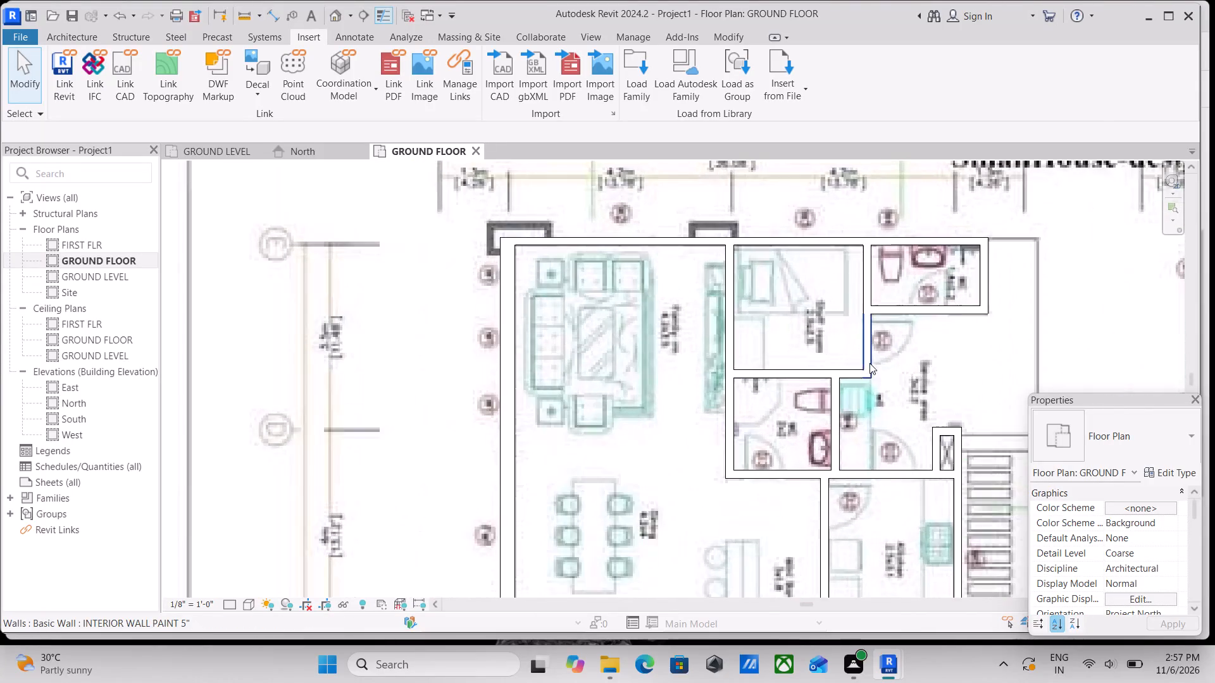
scroll(895, 350, "up", 2)
scroll(915, 342, "down", 2)
middle_click_drag(956, 345, 768, 353)
scroll(915, 345, "down", 1)
scroll(764, 355, "up", 1)
scroll(854, 384, "down", 3)
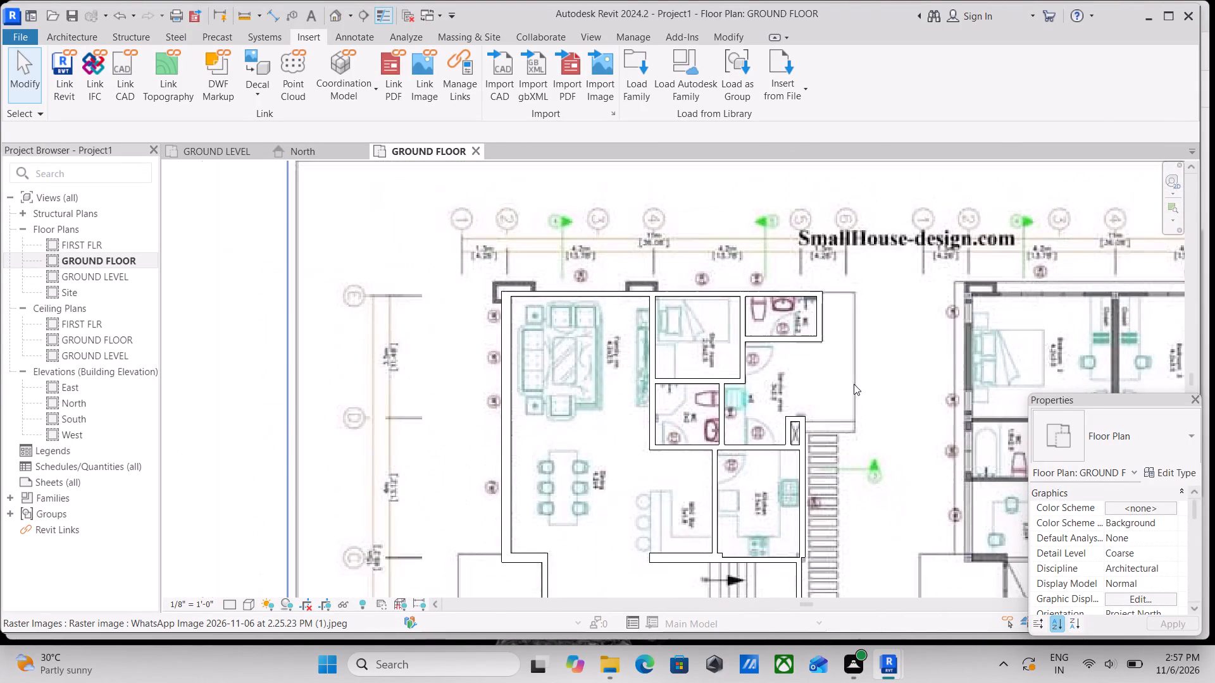
Examine the traced floor plan around the kitchen, mini bar, hall and staircase against the rendering and plan image.
scroll(829, 383, "down", 1)
middle_click_drag(829, 383, 829, 404)
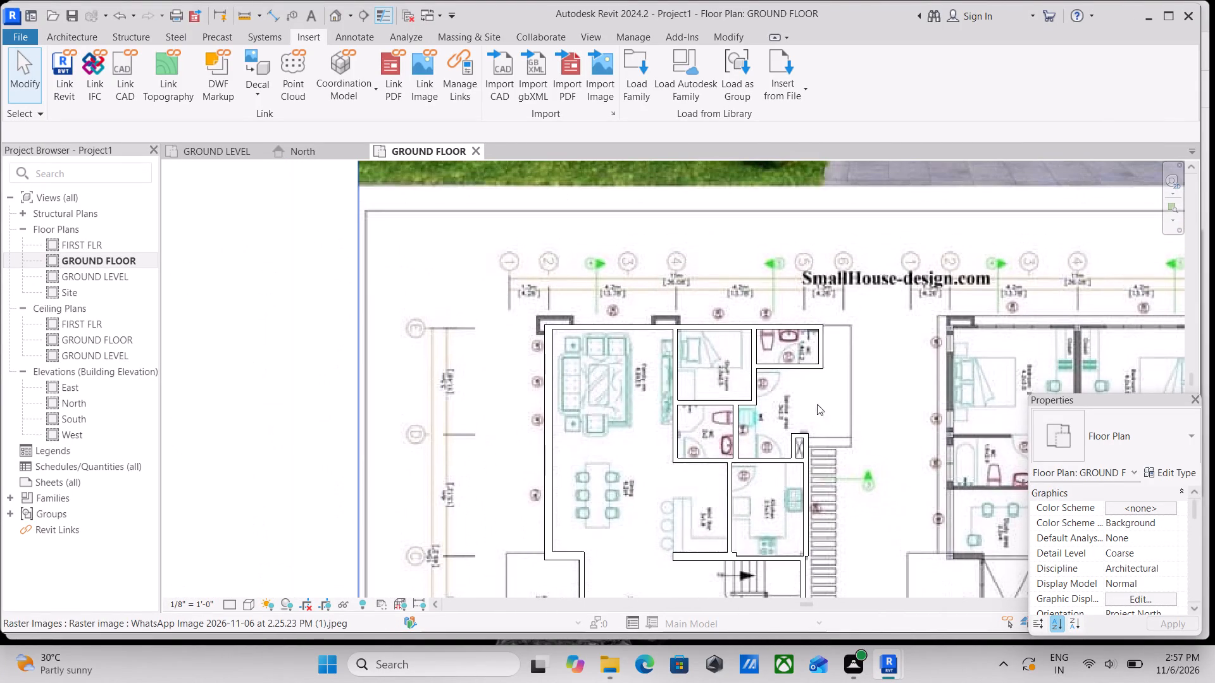
scroll(632, 484, "up", 1)
scroll(654, 451, "down", 6)
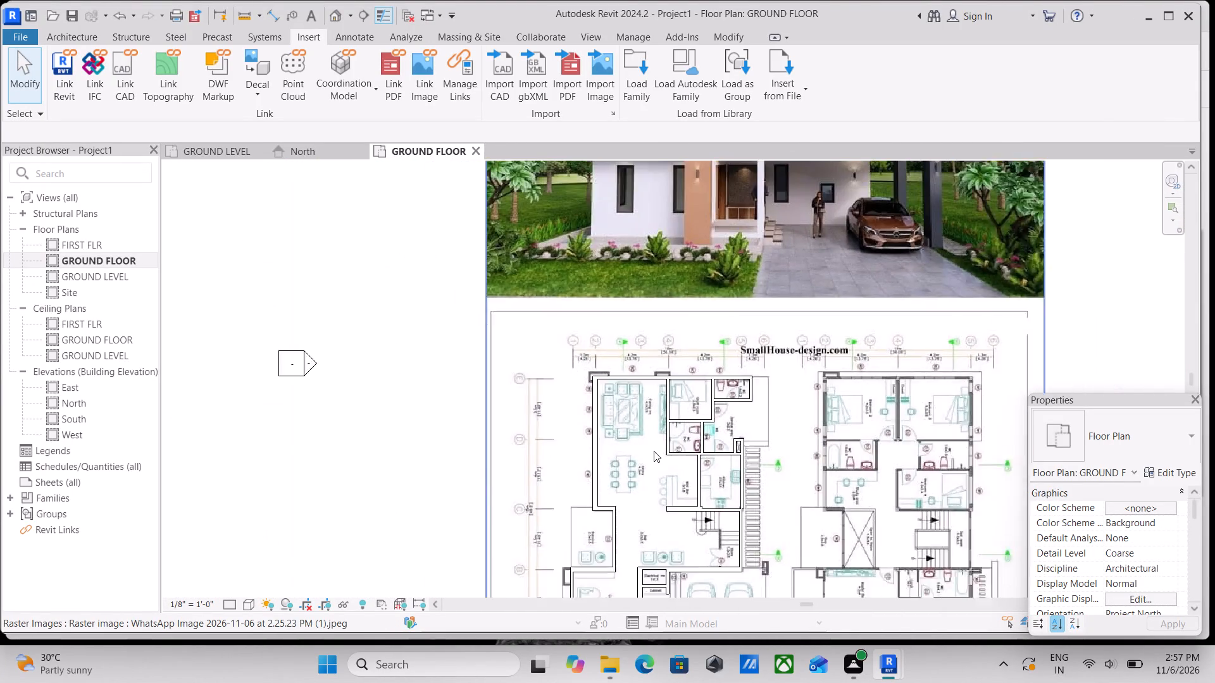
middle_click_drag(654, 451, 661, 488)
middle_click_drag(718, 529, 719, 509)
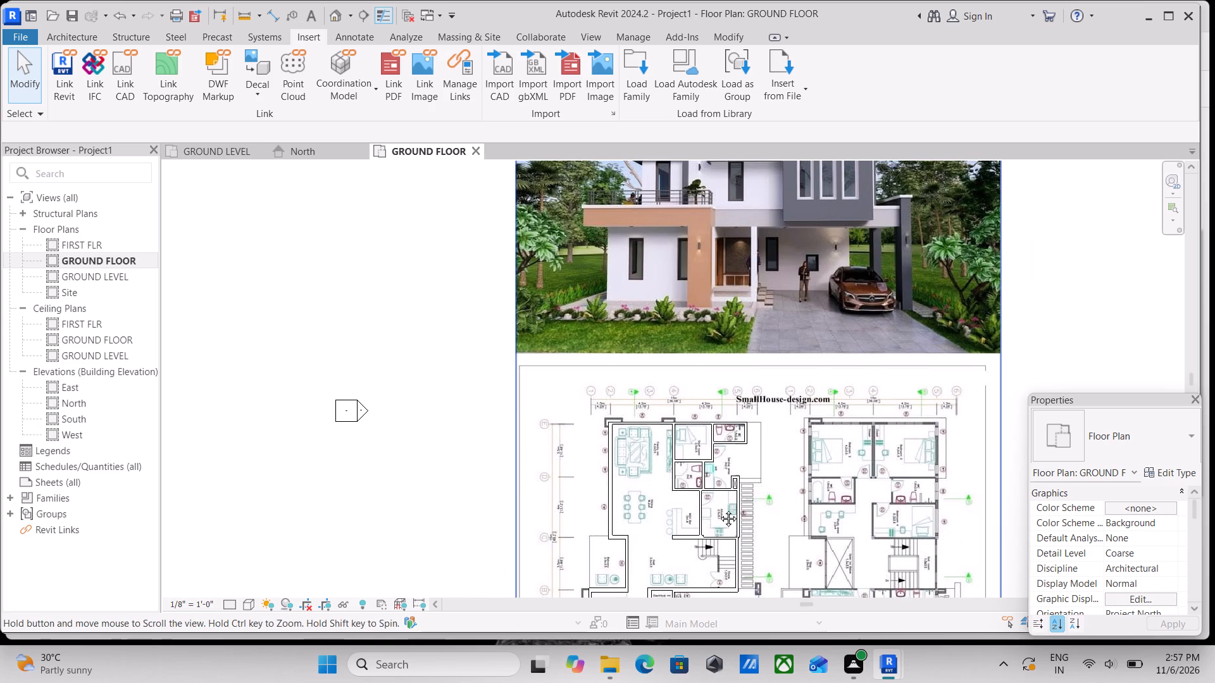
middle_click_drag(719, 509, 732, 433)
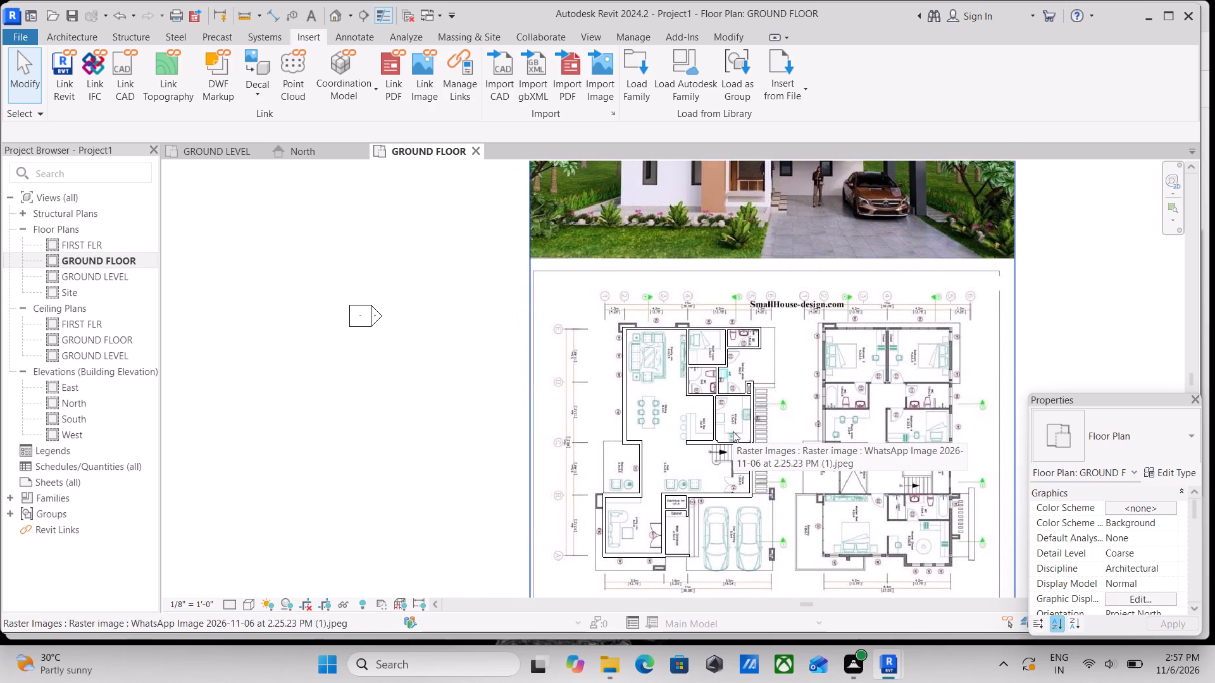
scroll(733, 431, "up", 3)
middle_click_drag(745, 407, 747, 435)
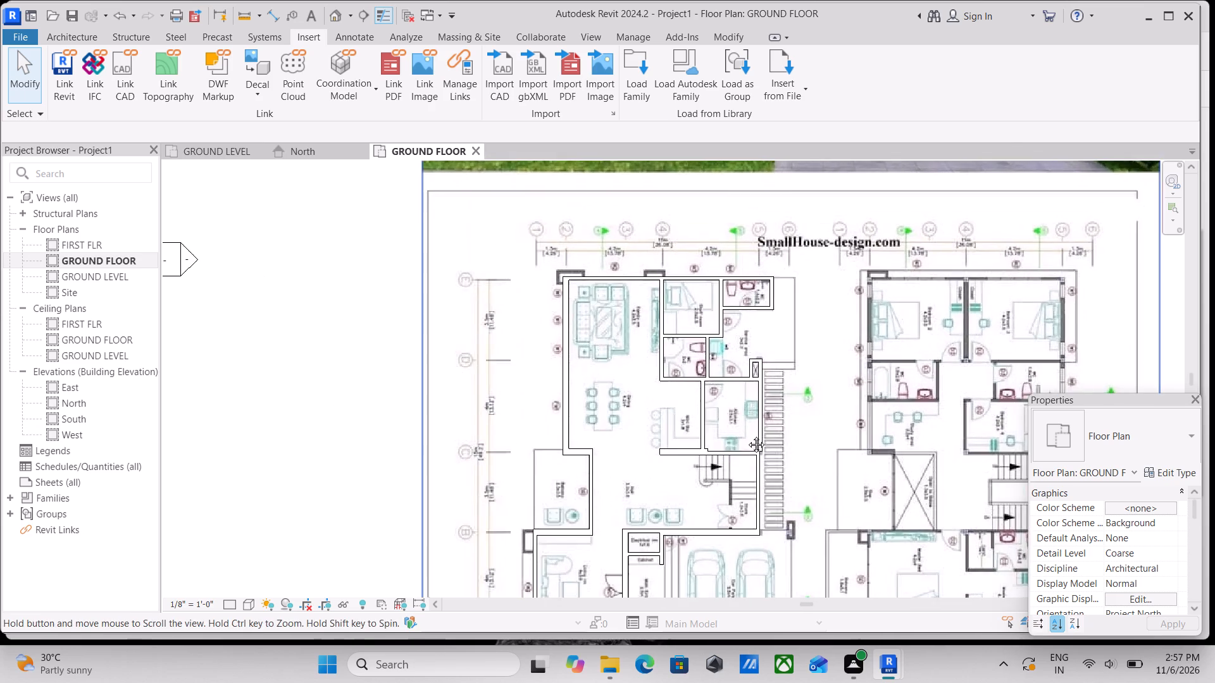
middle_click_drag(747, 435, 745, 567)
middle_click_drag(782, 453, 784, 484)
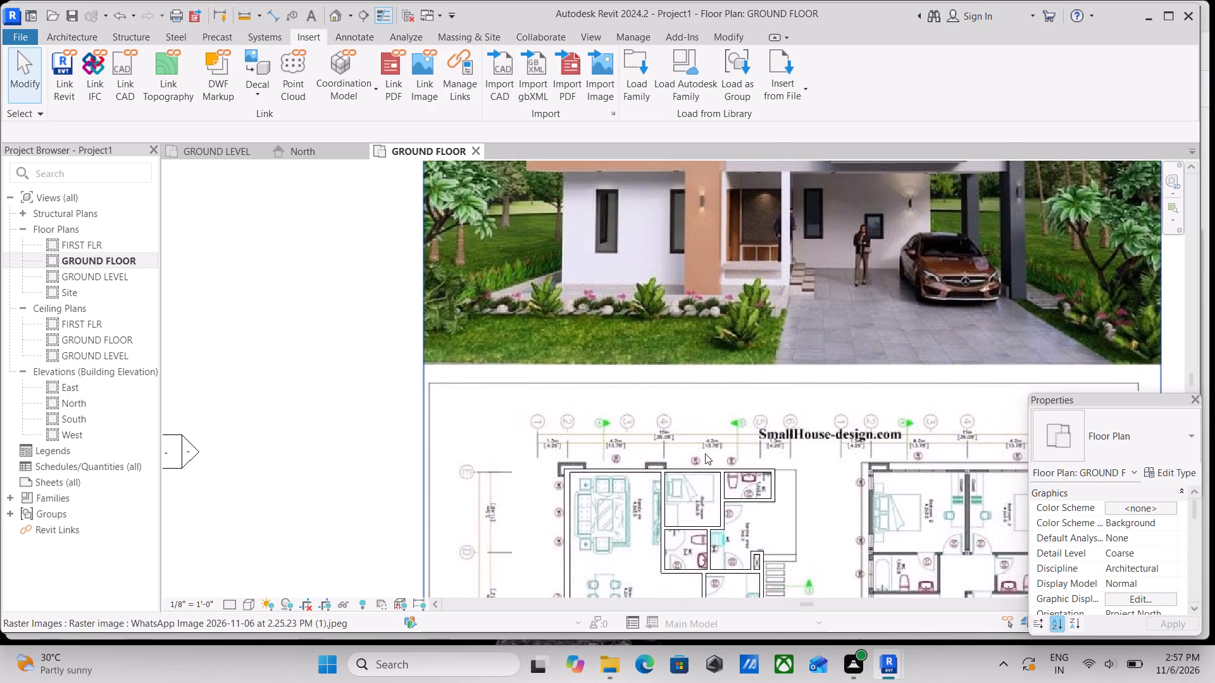
scroll(631, 450, "up", 2)
scroll(675, 421, "down", 3)
middle_click_drag(676, 438, 678, 458)
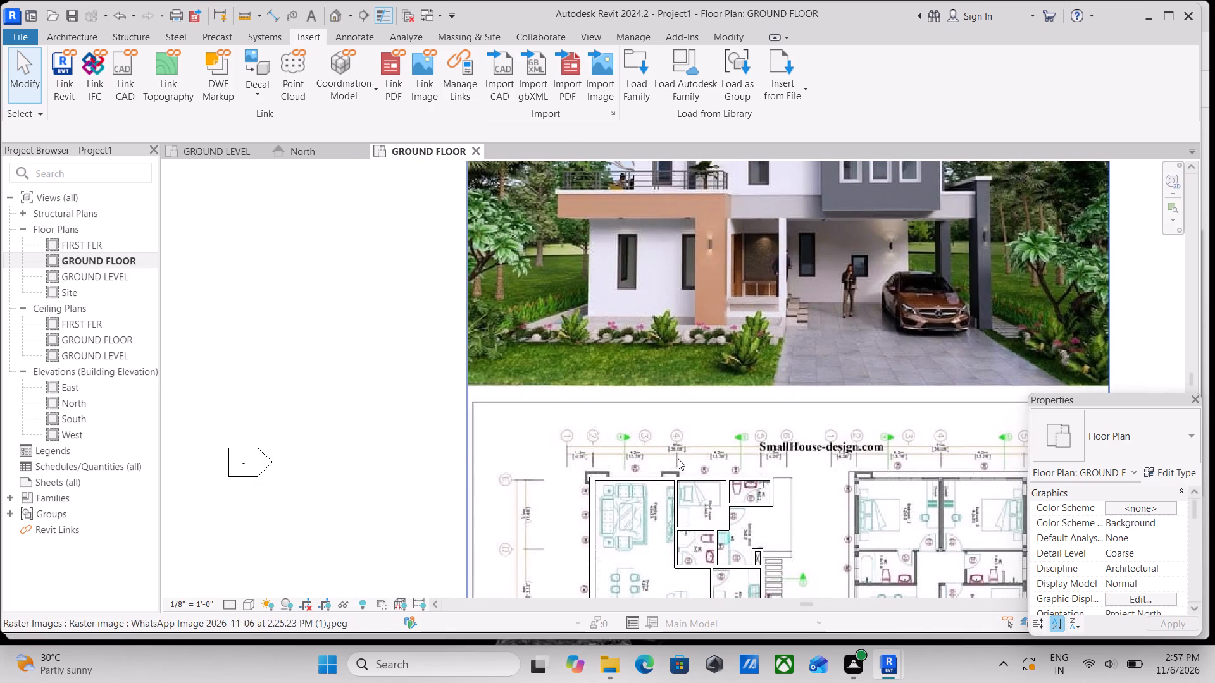
scroll(711, 553, "up", 3)
middle_click_drag(732, 499, 768, 394)
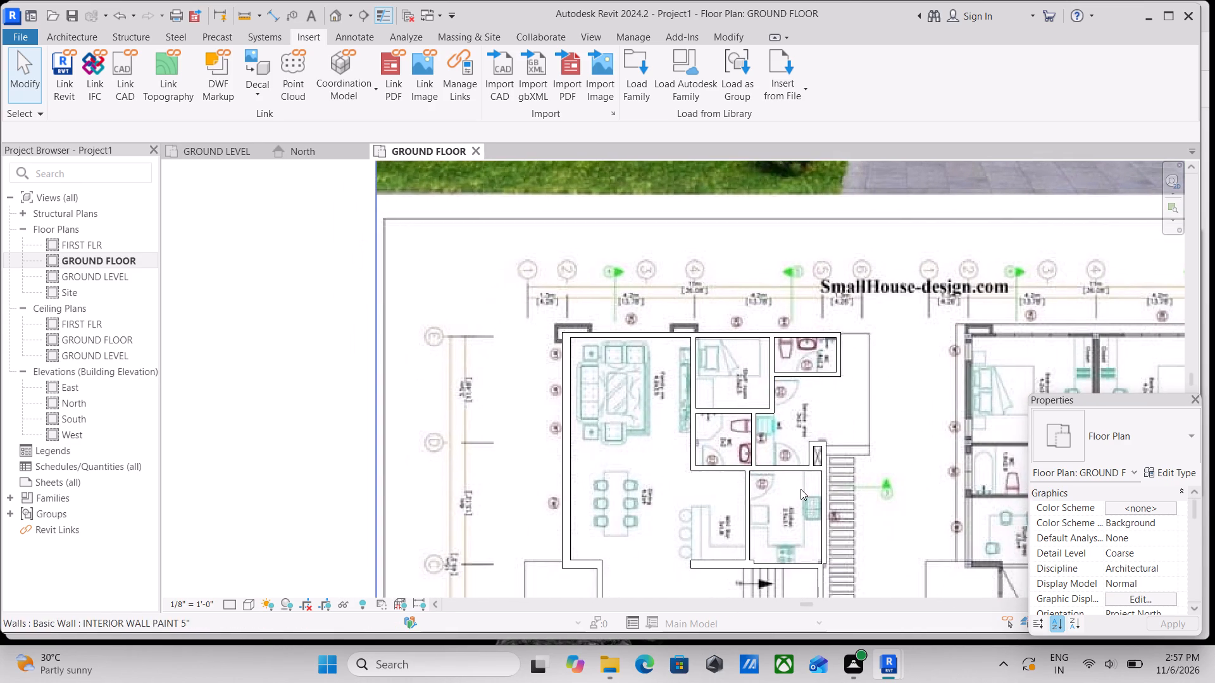
middle_click_drag(801, 489, 818, 395)
scroll(783, 568, "up", 3)
scroll(717, 460, "up", 3)
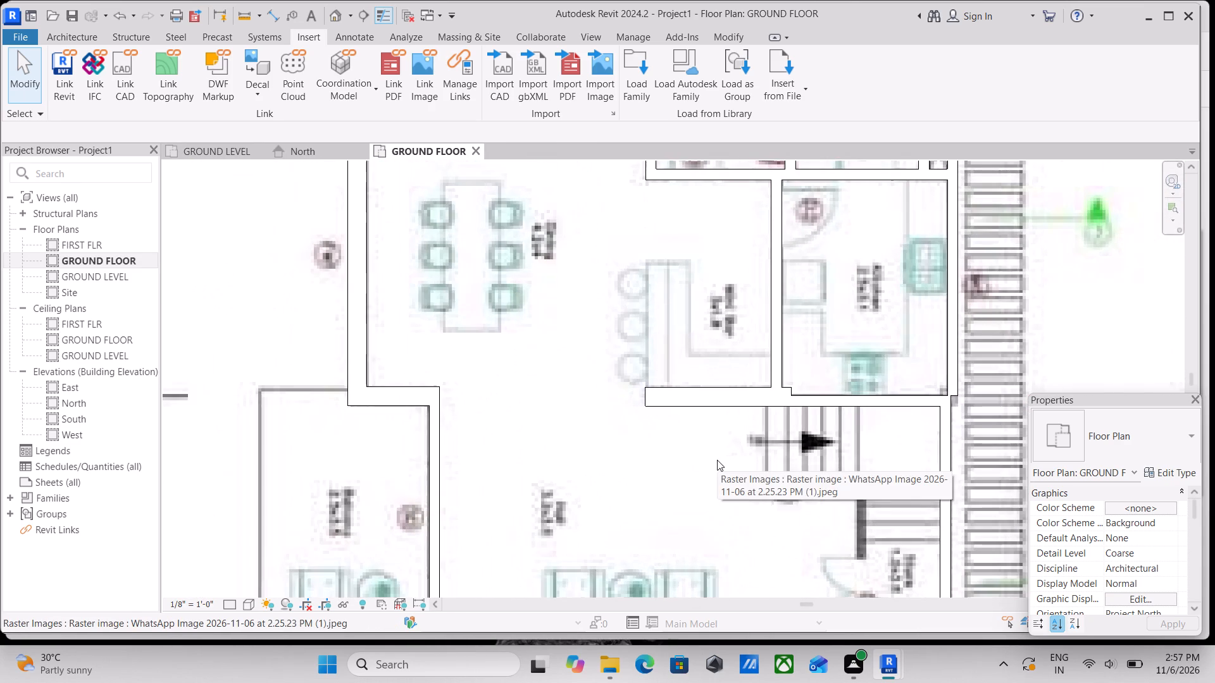
scroll(678, 440, "down", 2)
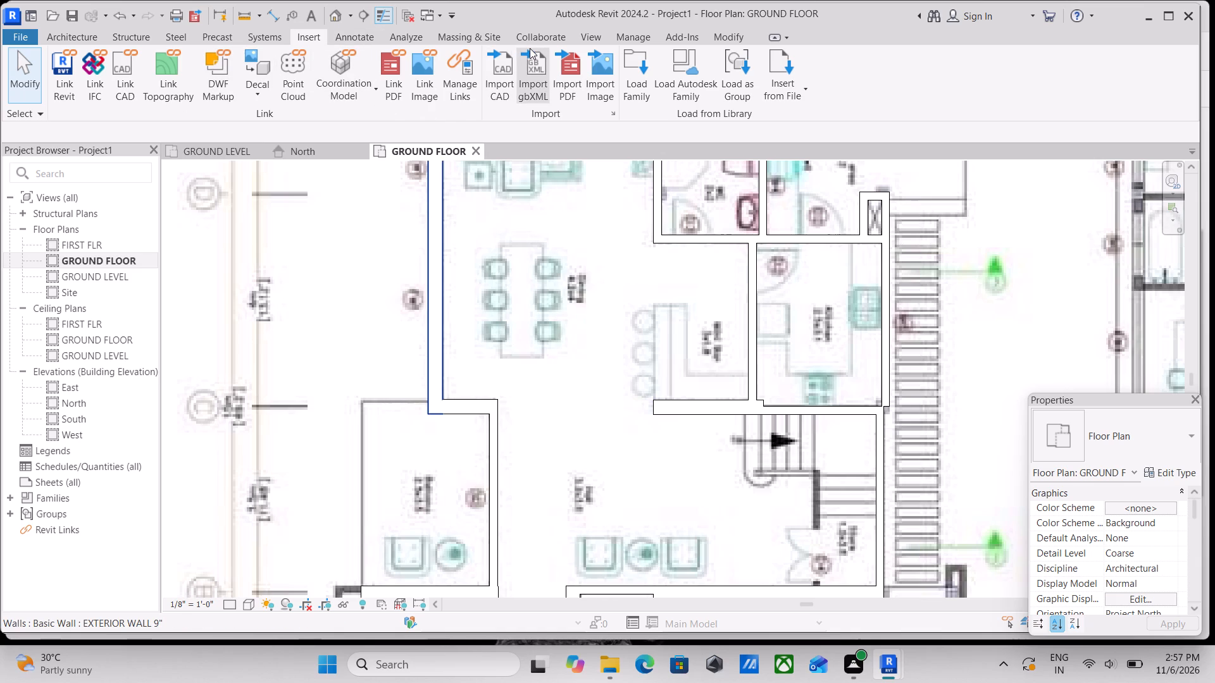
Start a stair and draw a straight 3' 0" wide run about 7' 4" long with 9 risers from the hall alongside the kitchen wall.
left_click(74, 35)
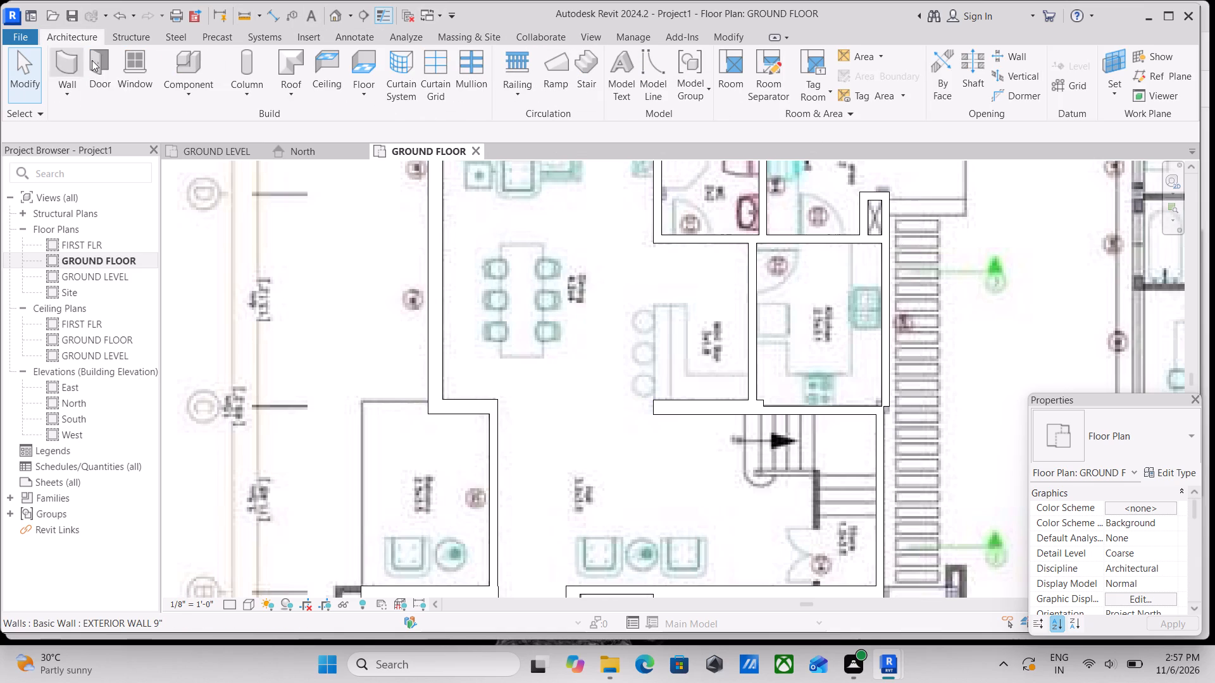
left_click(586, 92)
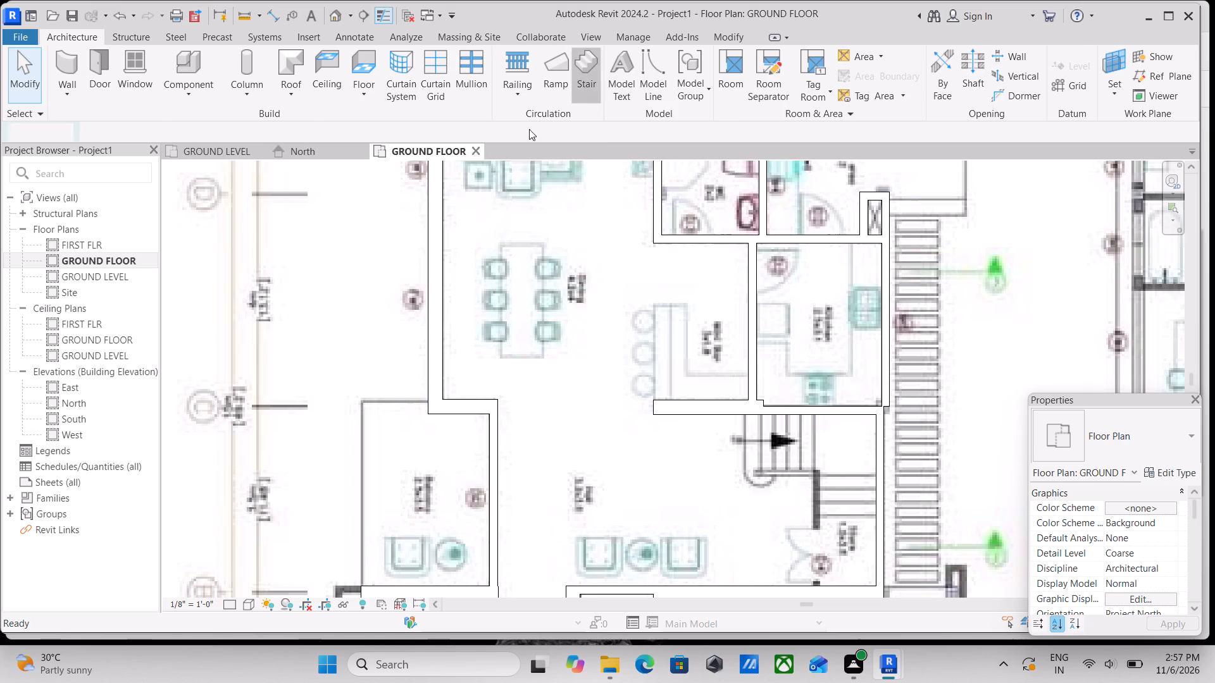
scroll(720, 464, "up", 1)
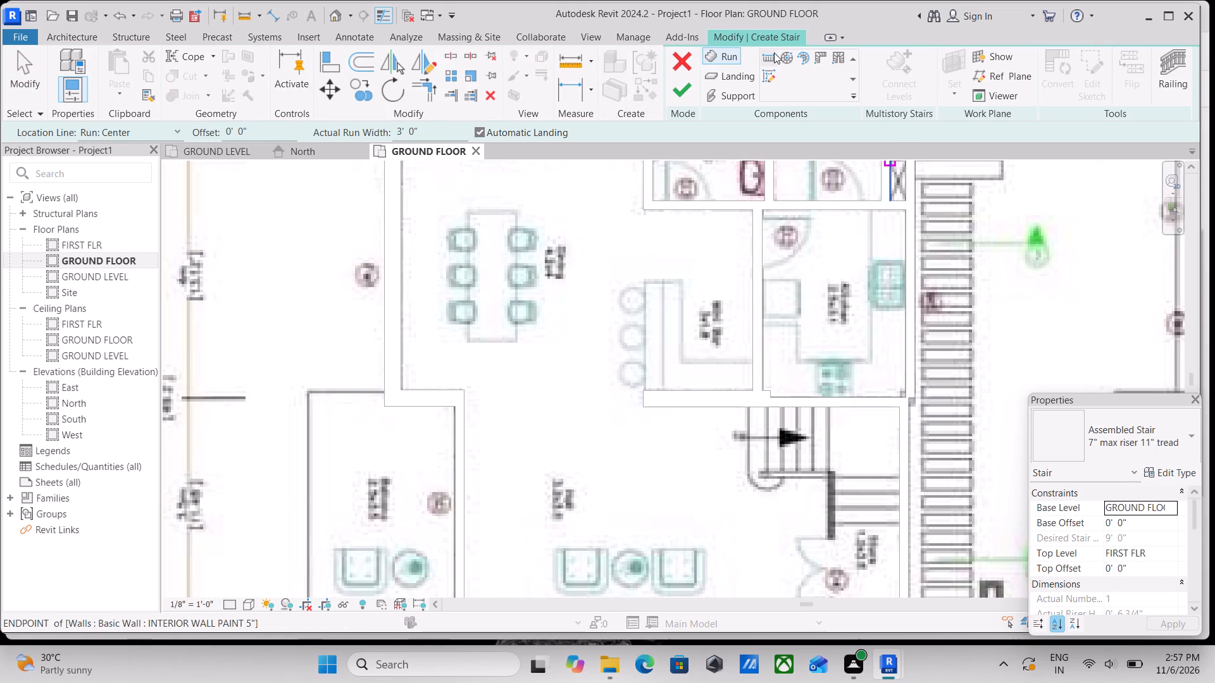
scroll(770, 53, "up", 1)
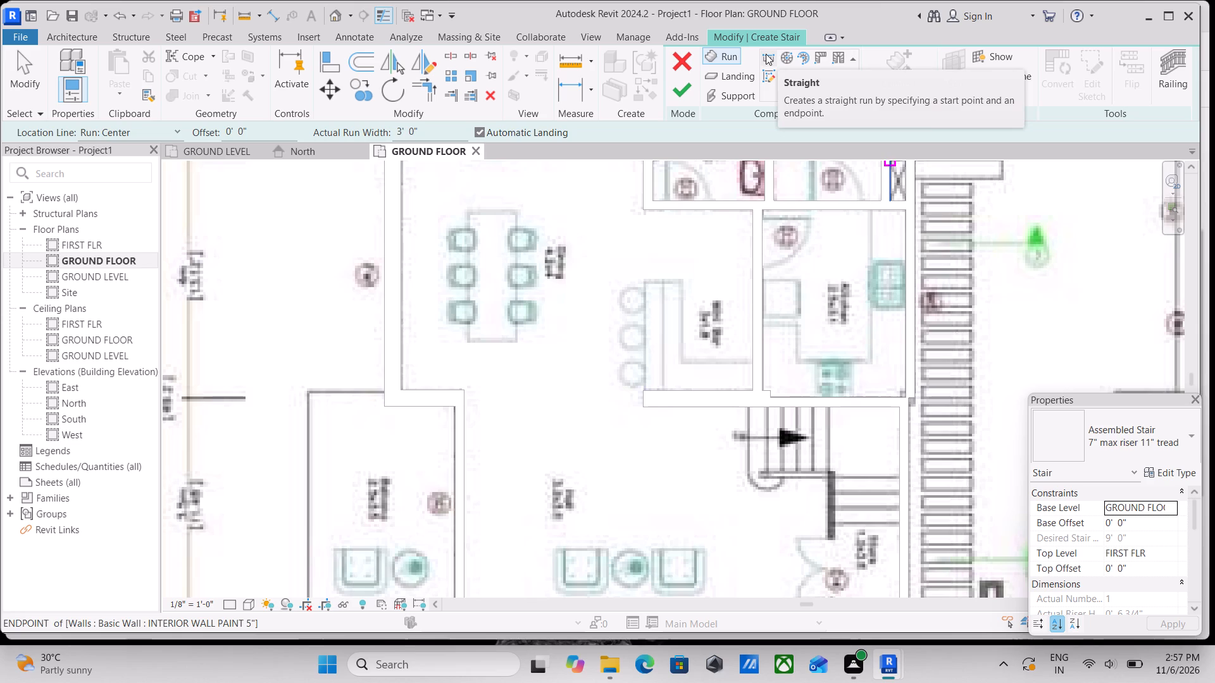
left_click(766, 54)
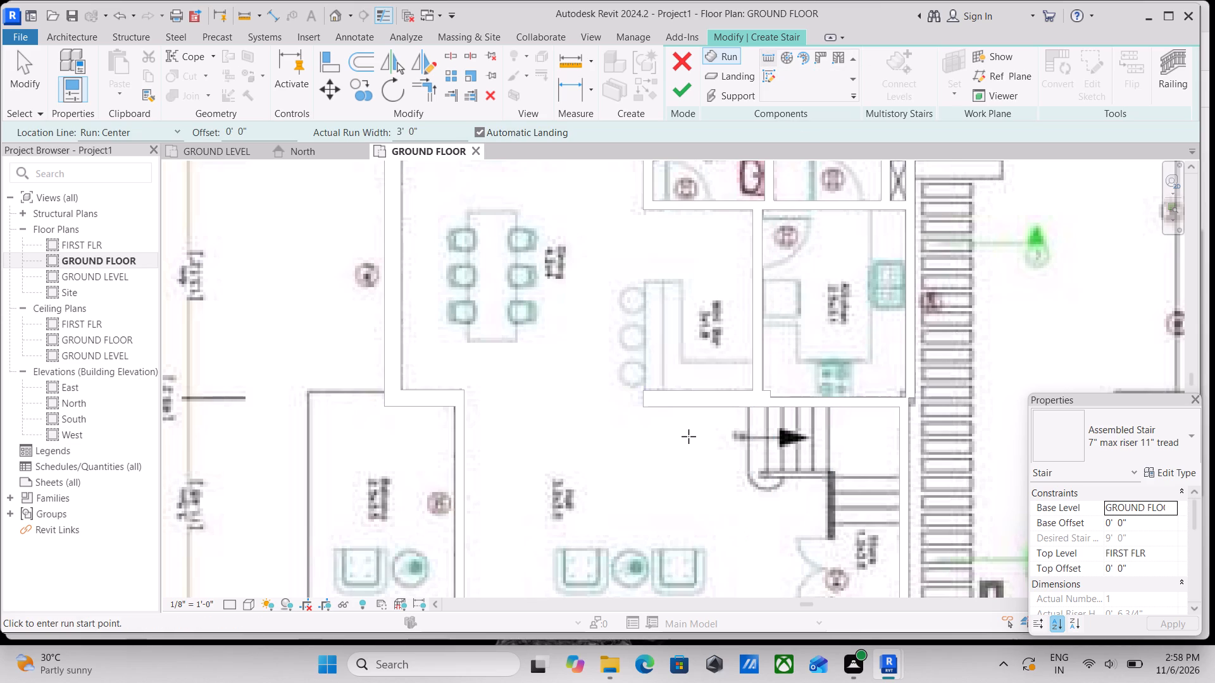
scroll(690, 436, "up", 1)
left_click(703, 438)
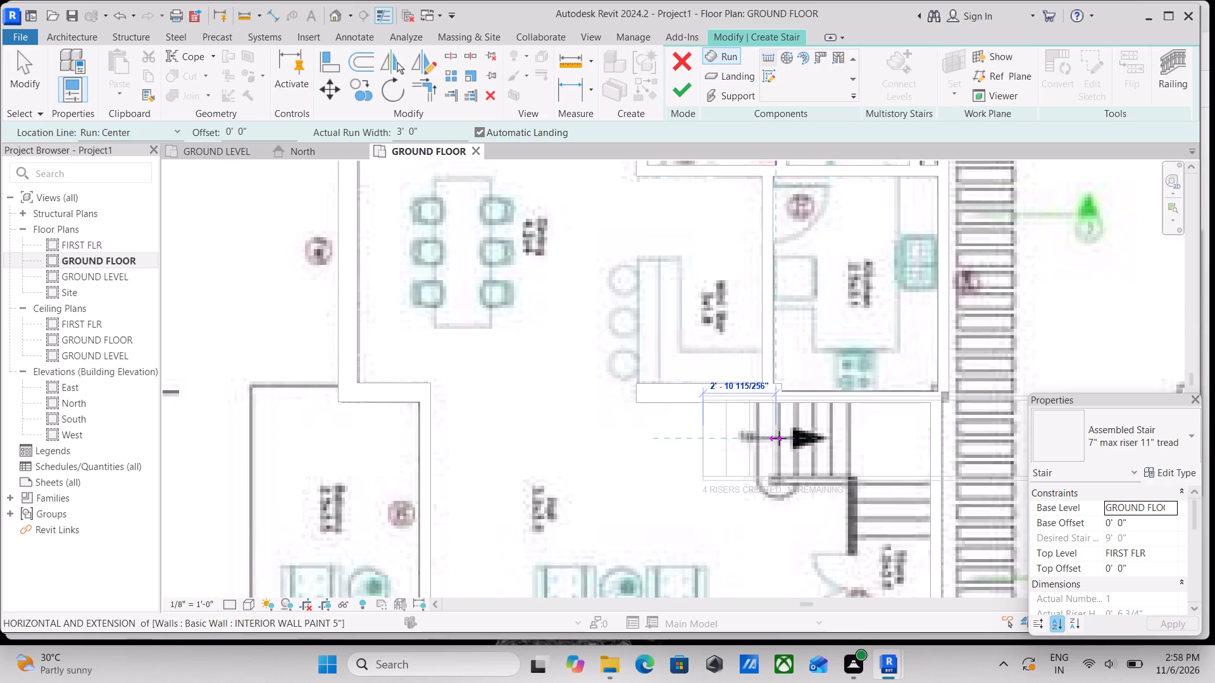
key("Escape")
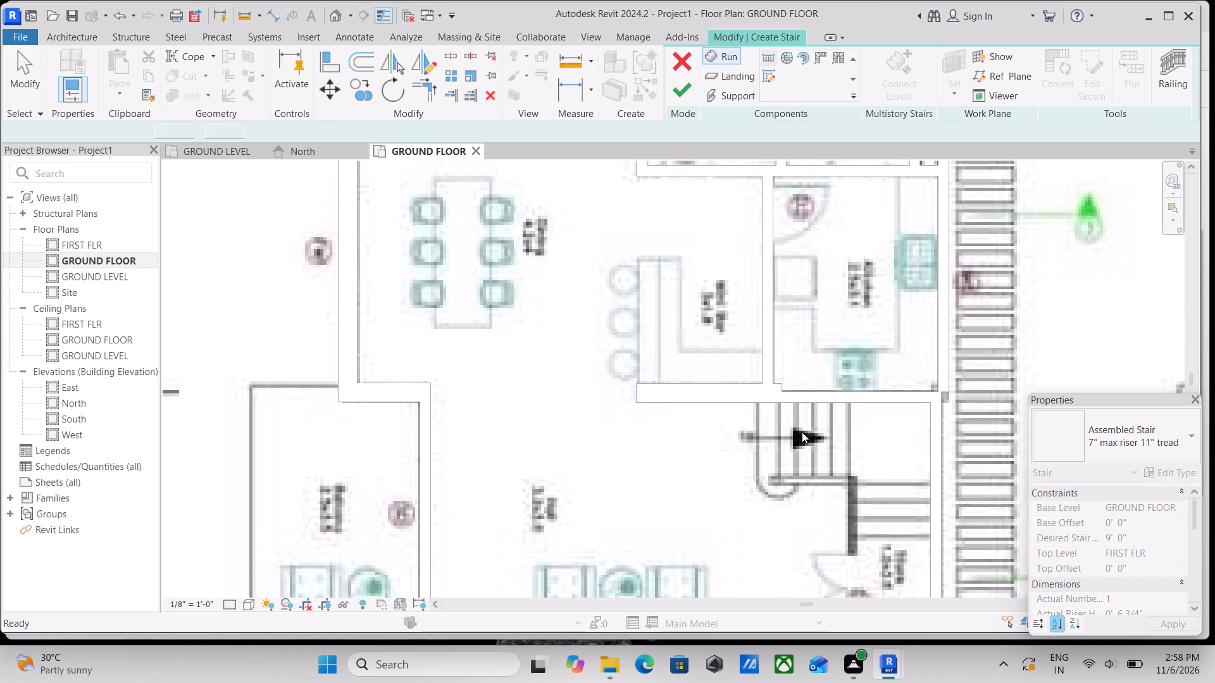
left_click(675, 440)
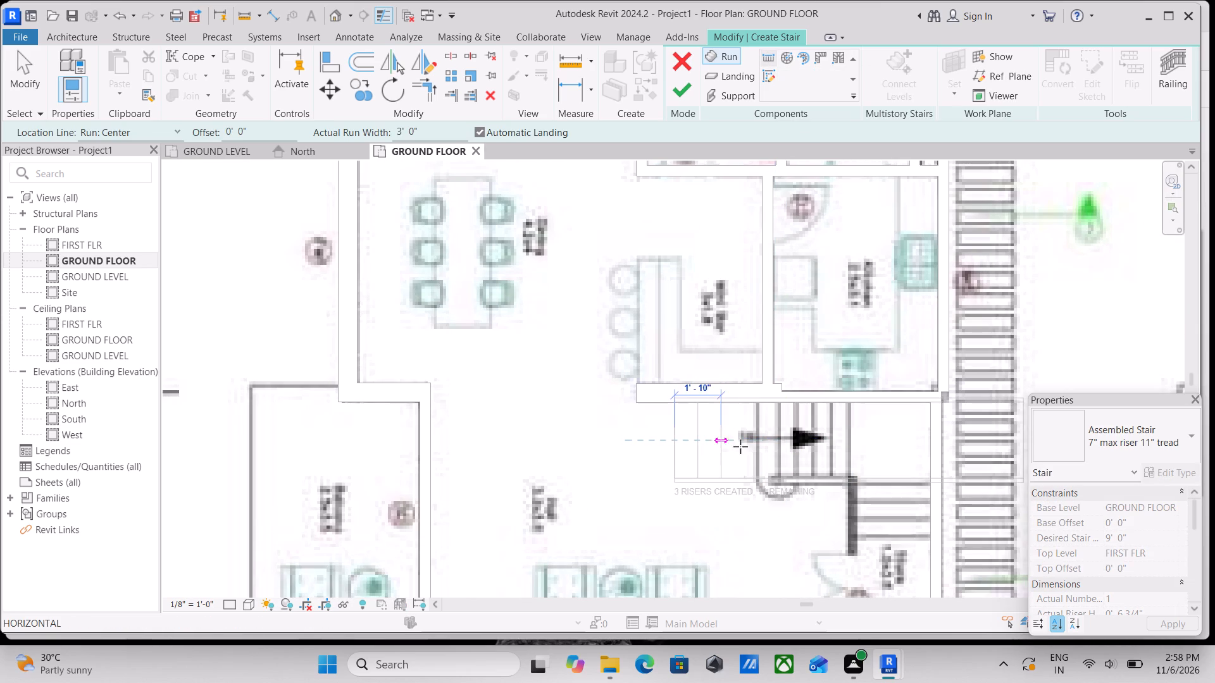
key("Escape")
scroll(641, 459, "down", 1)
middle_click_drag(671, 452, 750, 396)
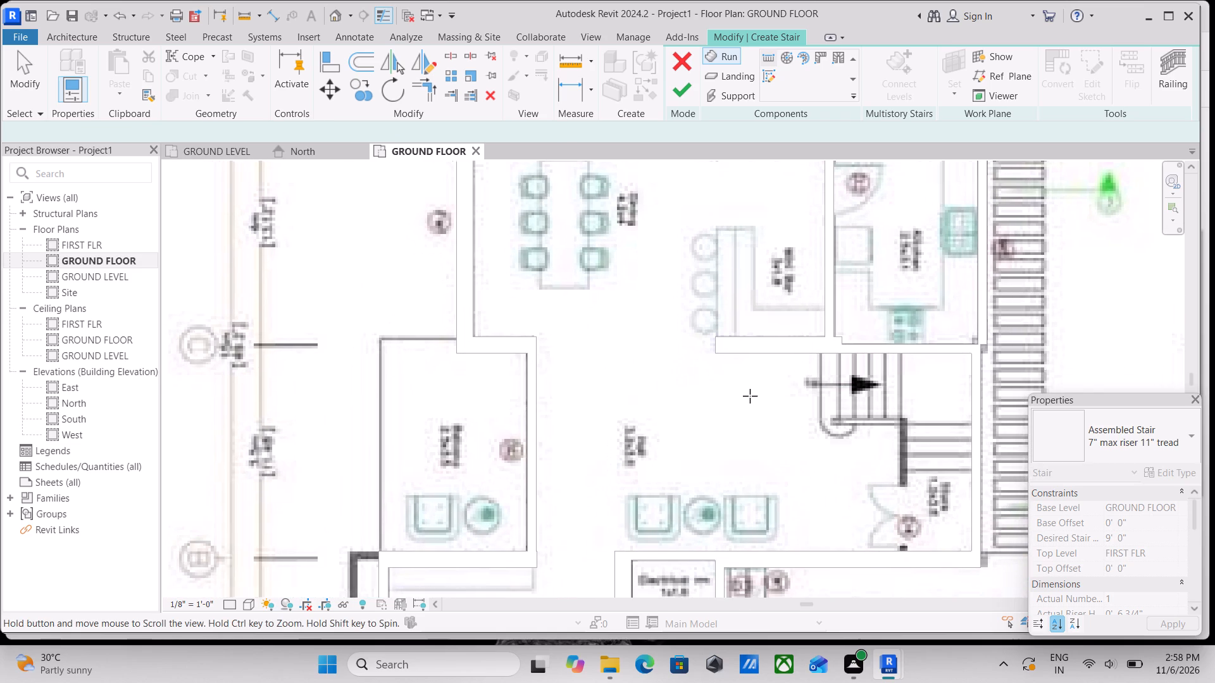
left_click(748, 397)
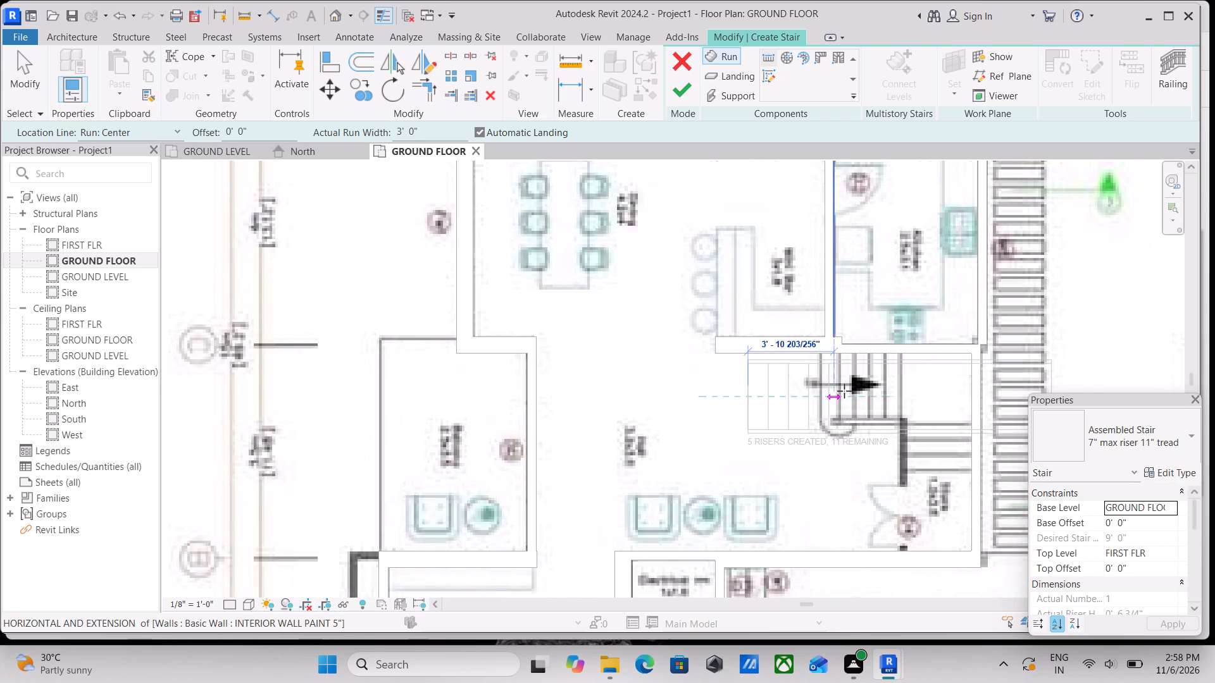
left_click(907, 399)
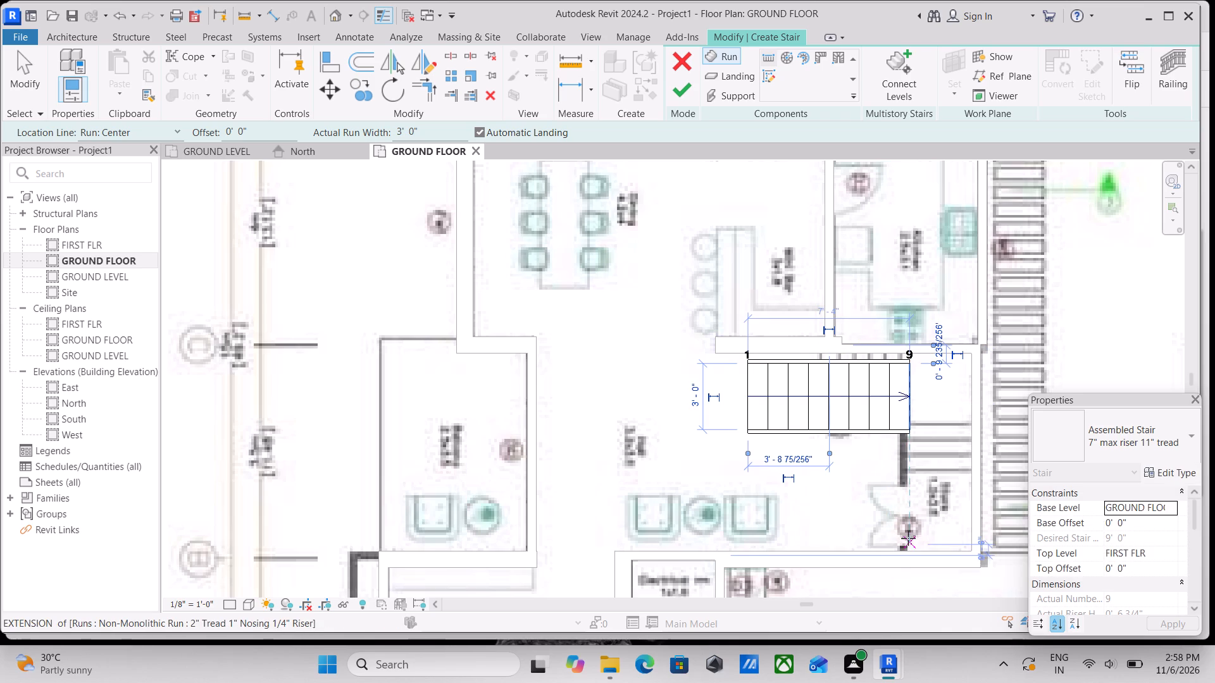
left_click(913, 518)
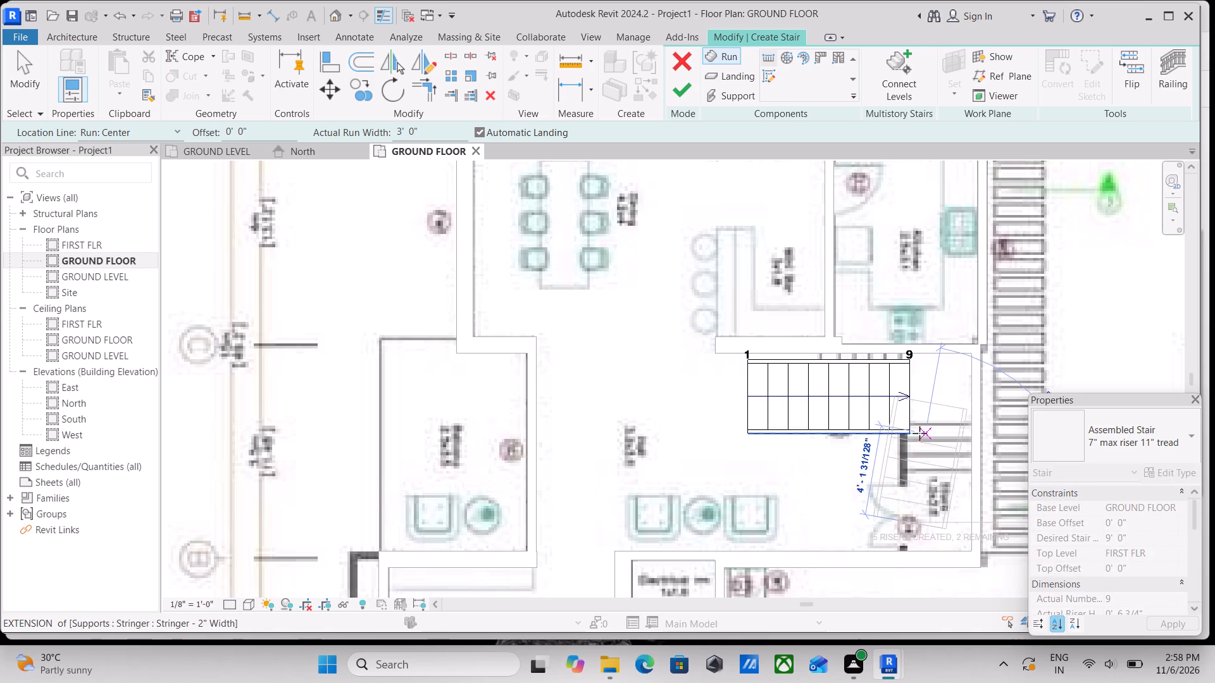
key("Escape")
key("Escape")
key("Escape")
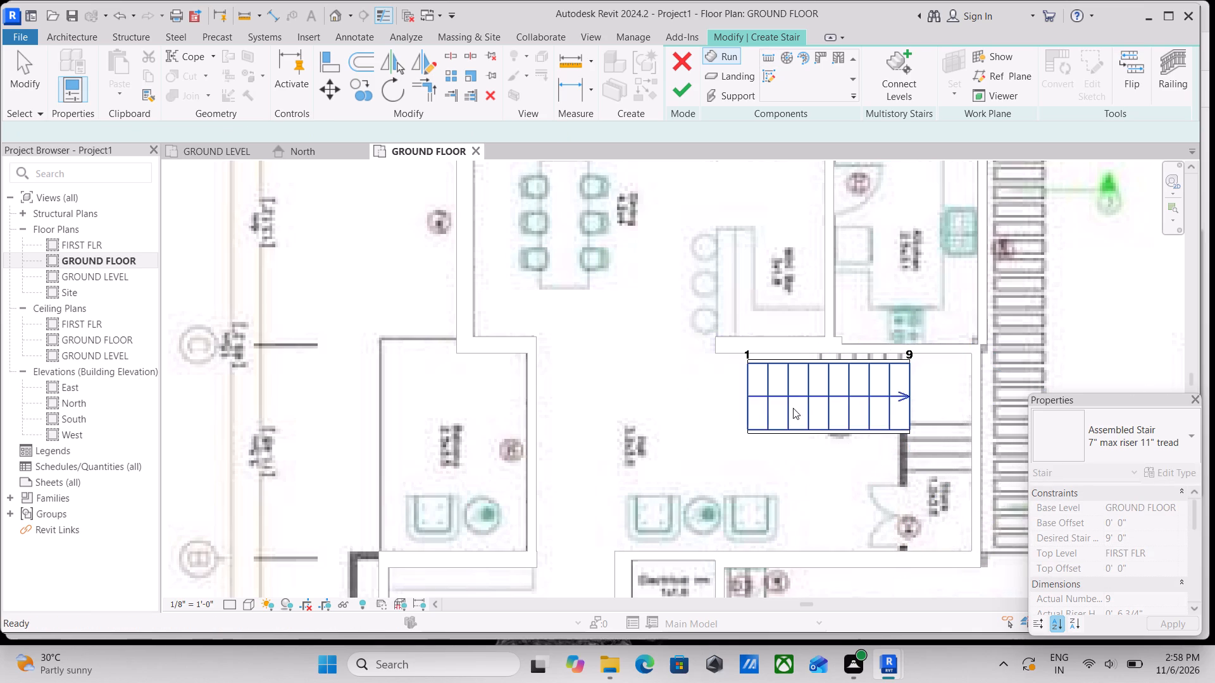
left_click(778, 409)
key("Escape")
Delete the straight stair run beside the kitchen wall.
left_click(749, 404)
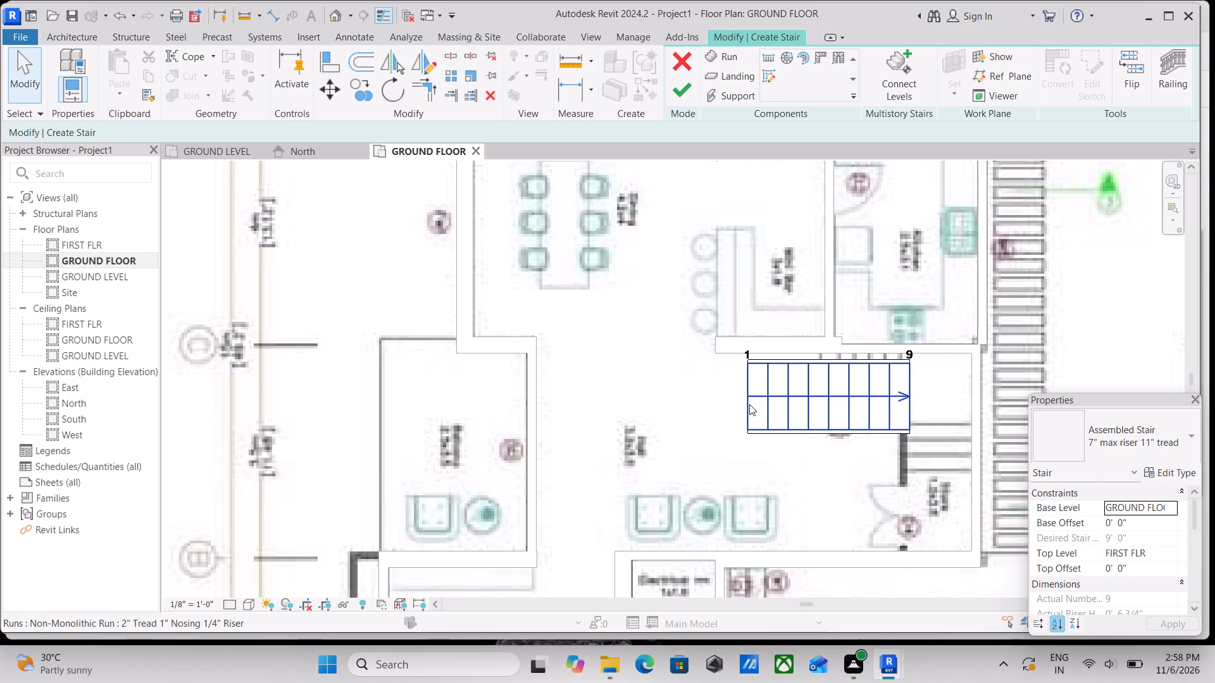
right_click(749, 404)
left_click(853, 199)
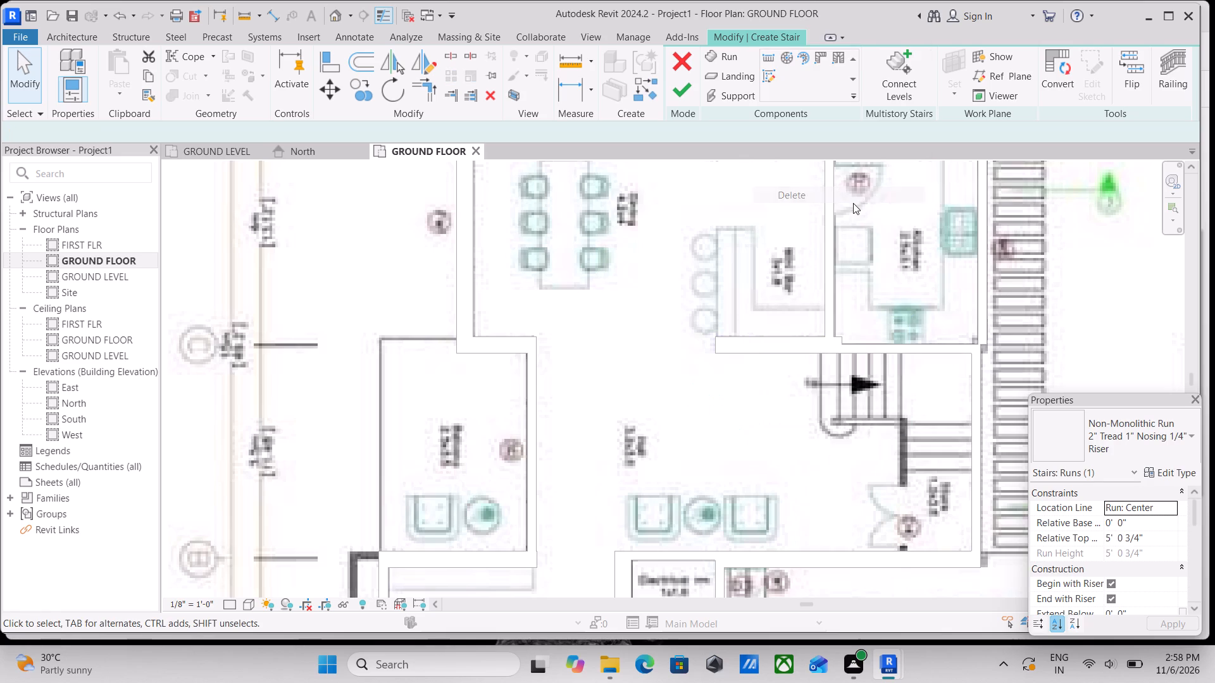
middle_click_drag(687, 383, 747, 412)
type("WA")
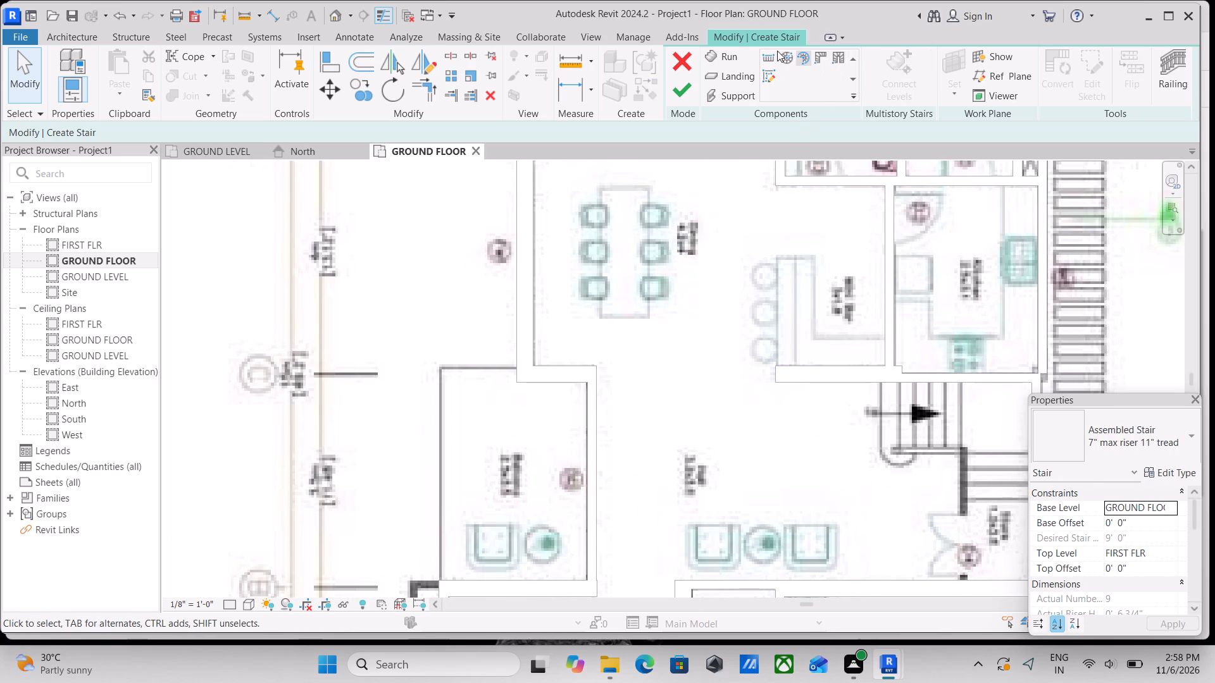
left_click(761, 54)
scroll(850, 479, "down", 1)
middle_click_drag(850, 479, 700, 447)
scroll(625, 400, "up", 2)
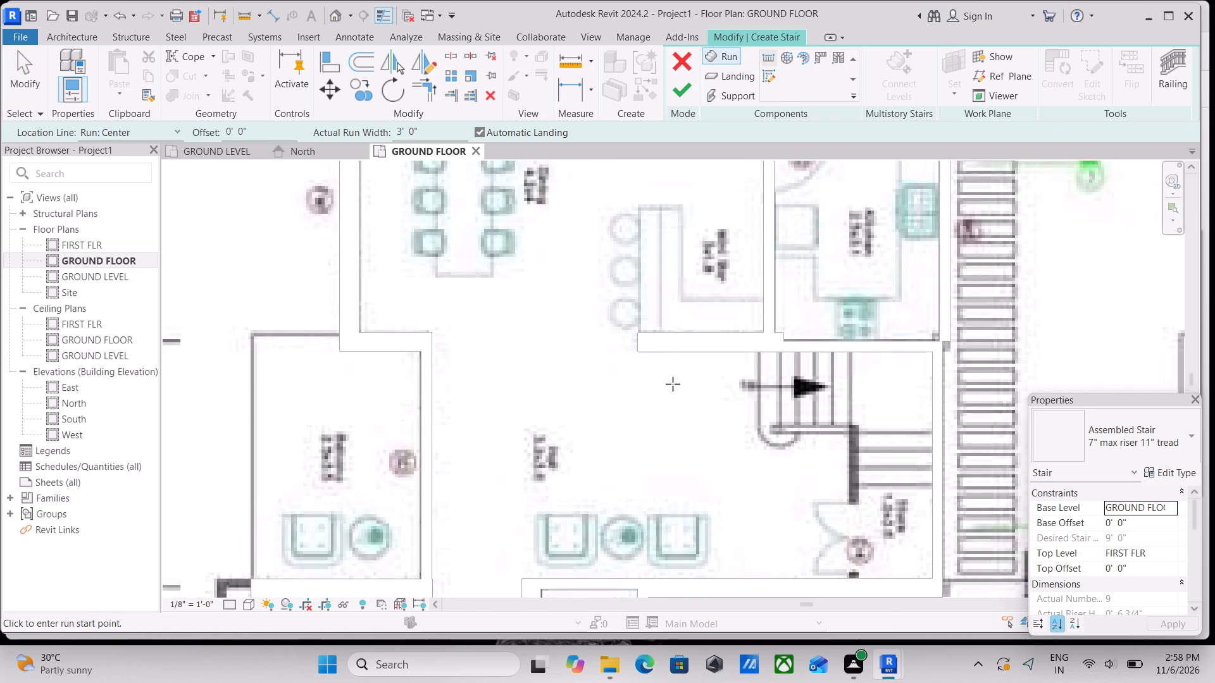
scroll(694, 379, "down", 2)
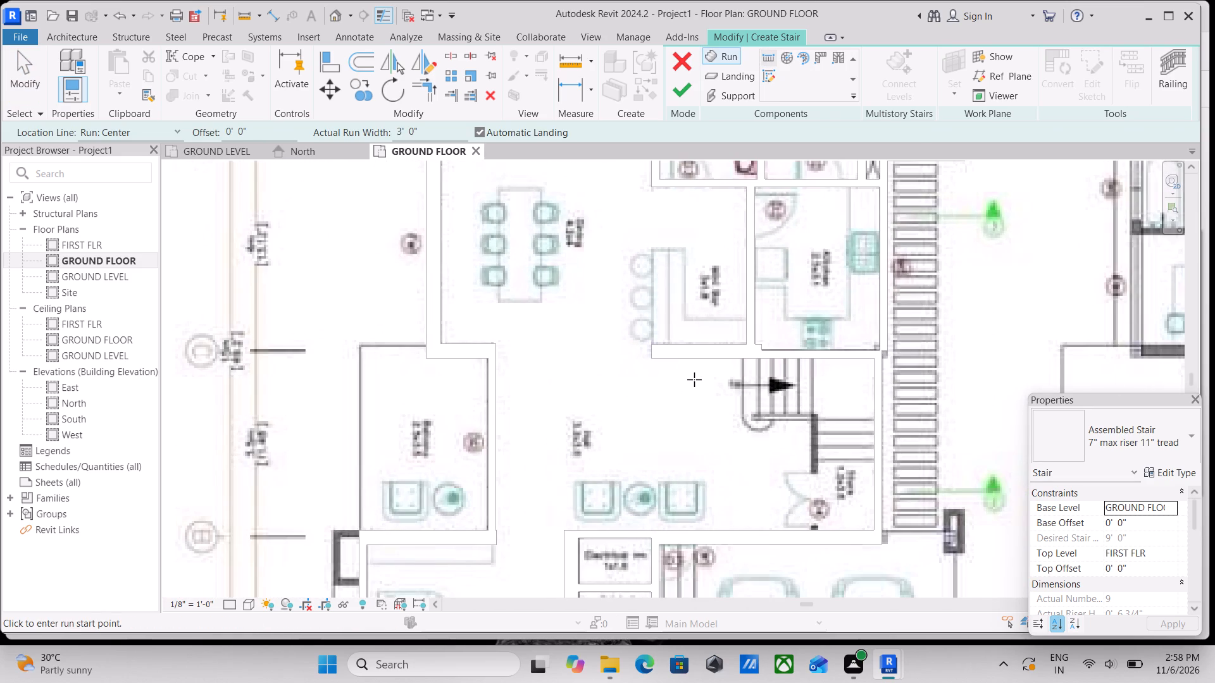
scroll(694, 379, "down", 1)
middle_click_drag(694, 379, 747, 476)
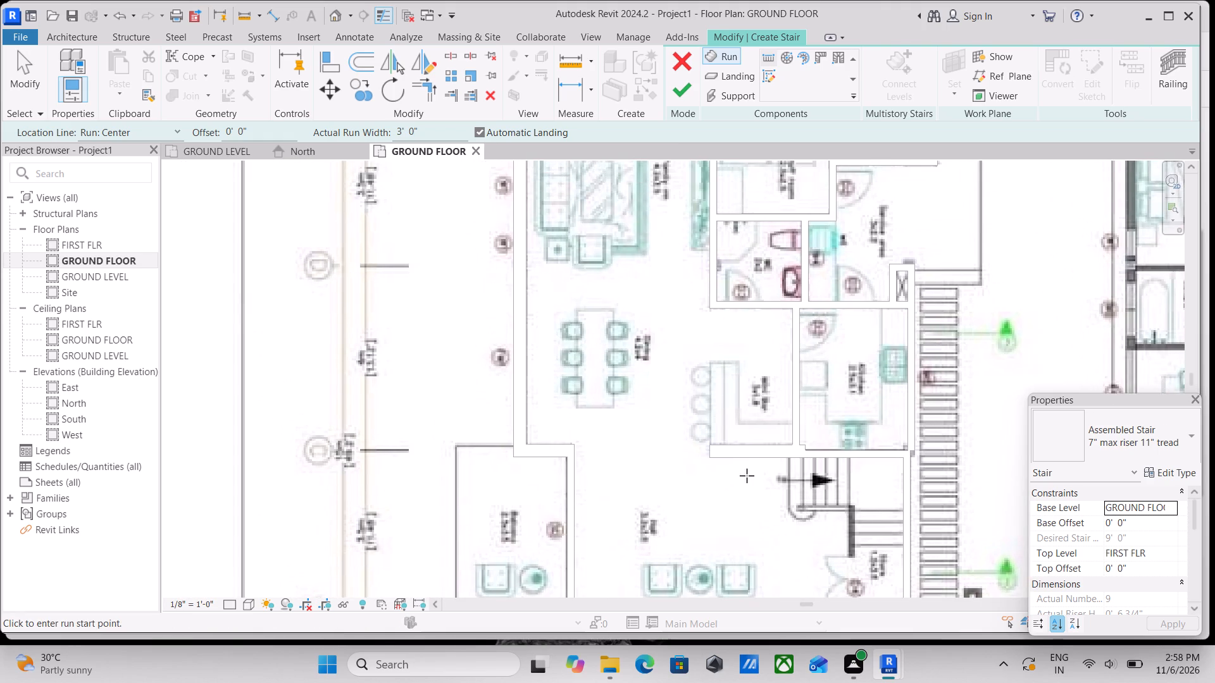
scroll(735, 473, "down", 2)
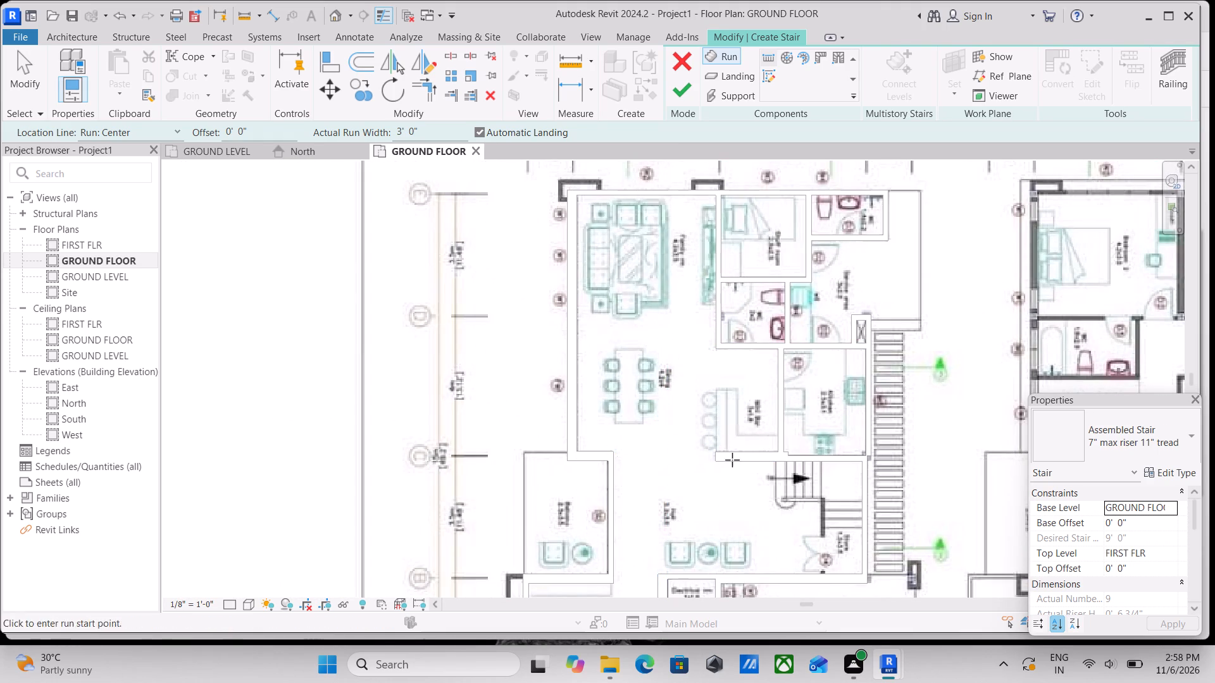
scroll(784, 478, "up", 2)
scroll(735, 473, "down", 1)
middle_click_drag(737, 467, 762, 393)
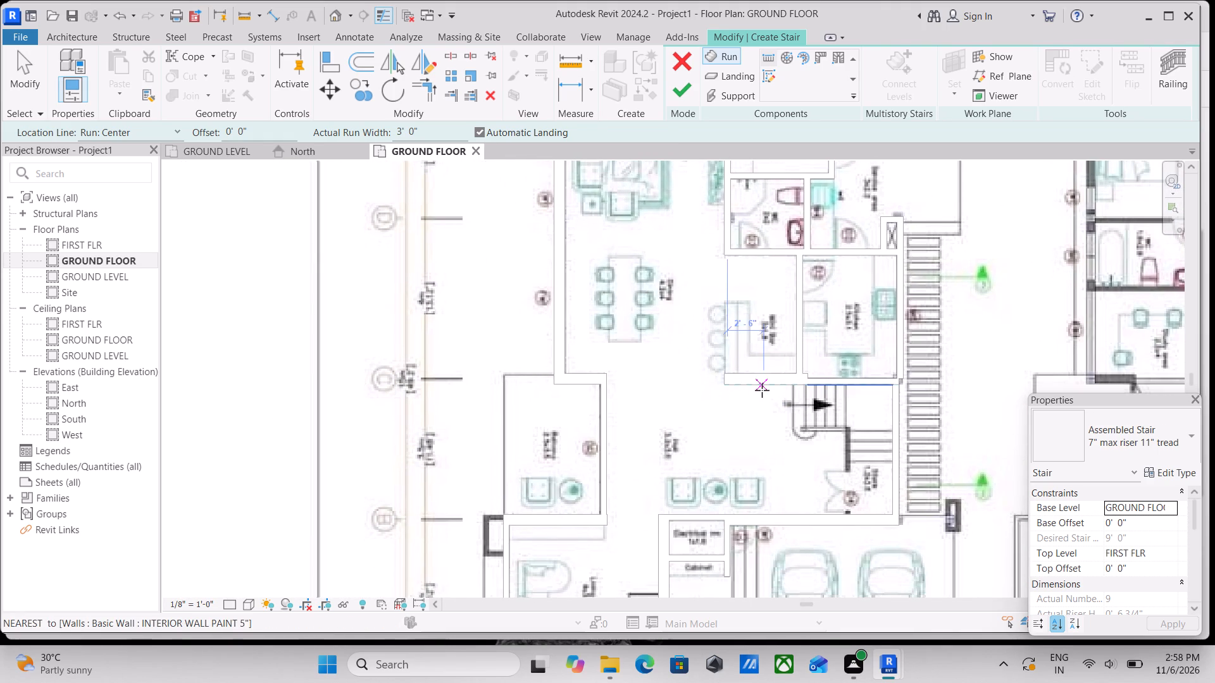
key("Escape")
Examine the plan image around the stairs, store, hall, living room, main entrance and car parking.
scroll(862, 519, "up", 2)
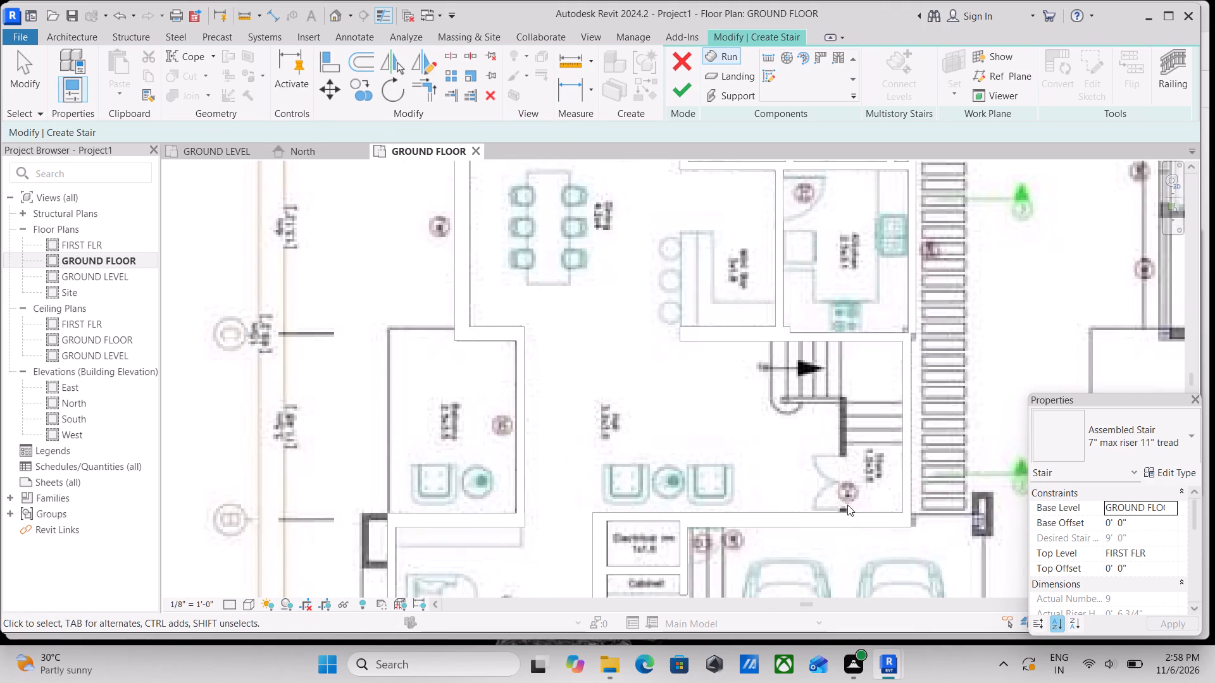
scroll(826, 477, "up", 5)
scroll(866, 385, "down", 5)
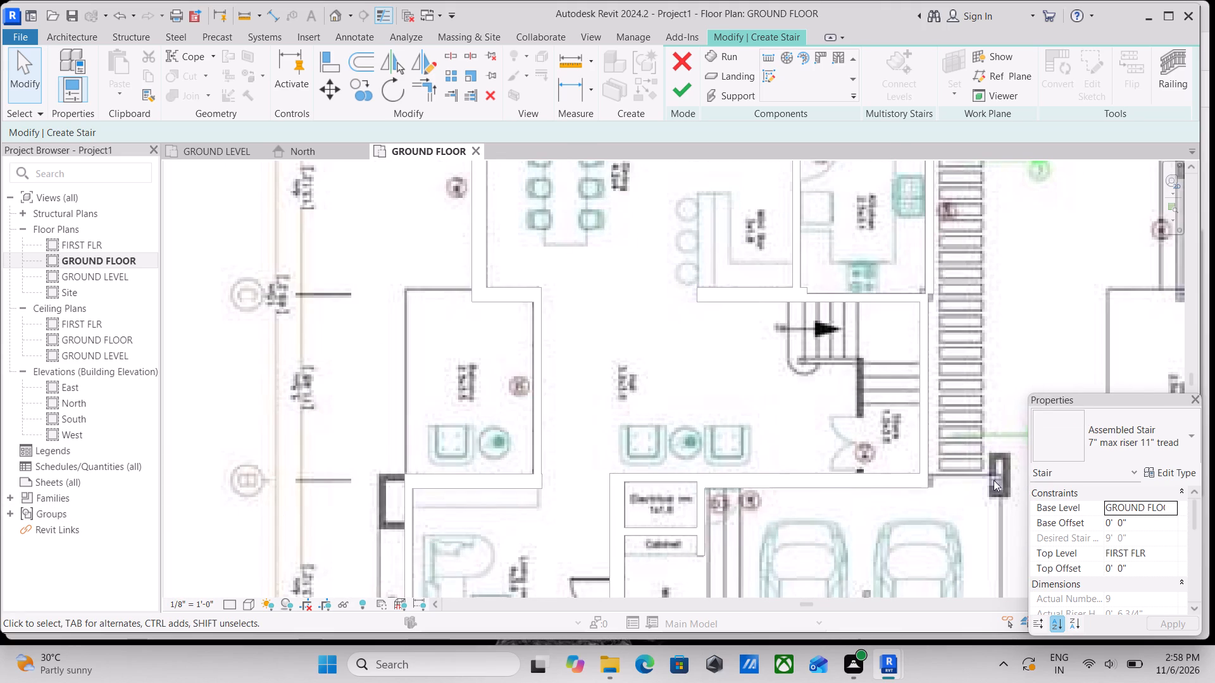
scroll(907, 469, "down", 2)
middle_click_drag(896, 465, 808, 429)
middle_click_drag(763, 508, 879, 398)
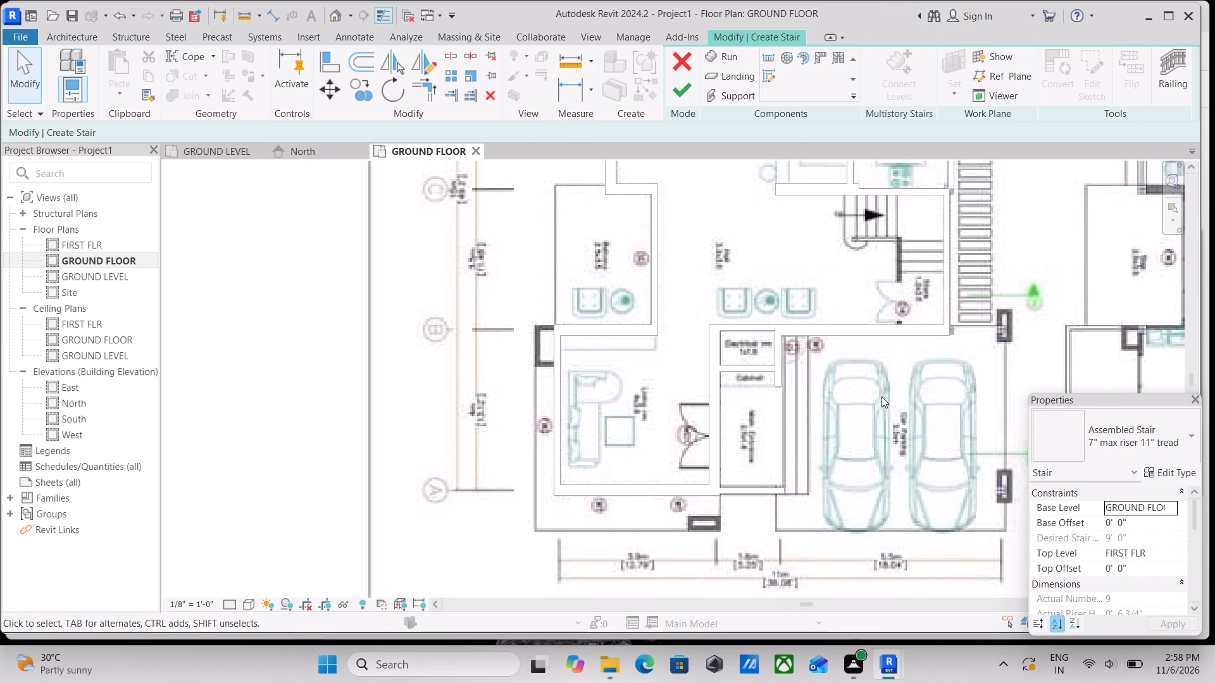
scroll(749, 520, "up", 2)
scroll(778, 471, "down", 2)
middle_click_drag(778, 473, 775, 548)
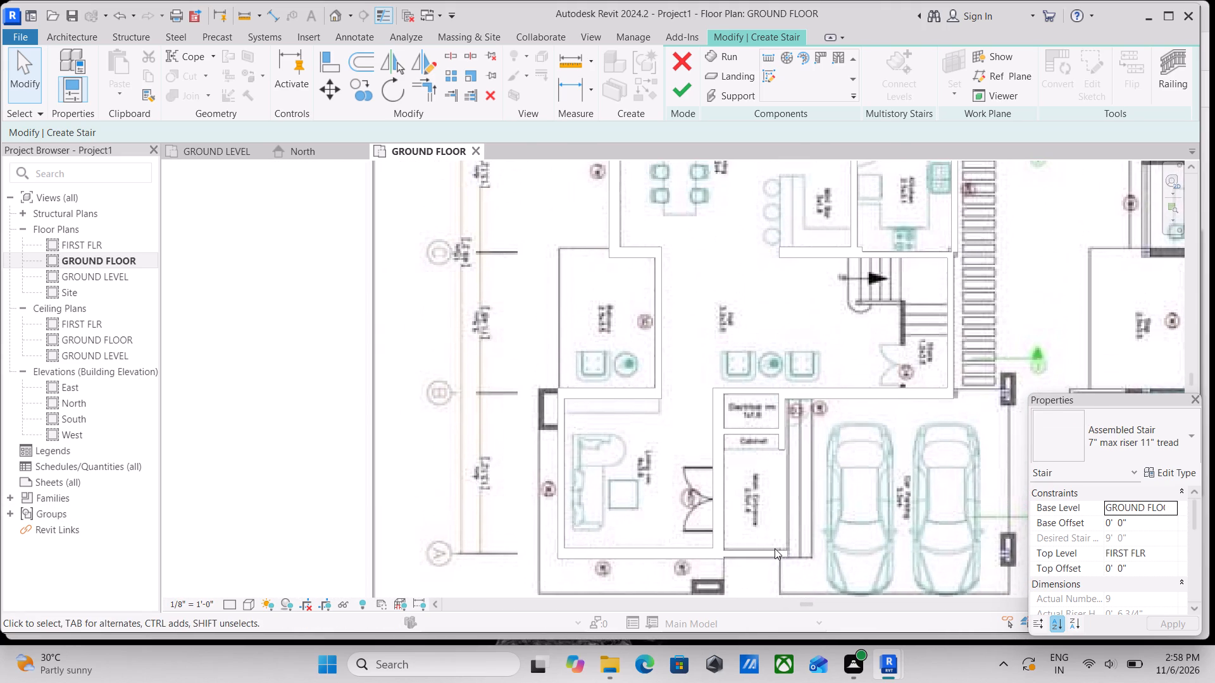
Examine the whole ground floor plan image around the staircase, hall, kitchen and car parking.
scroll(854, 460, "down", 10)
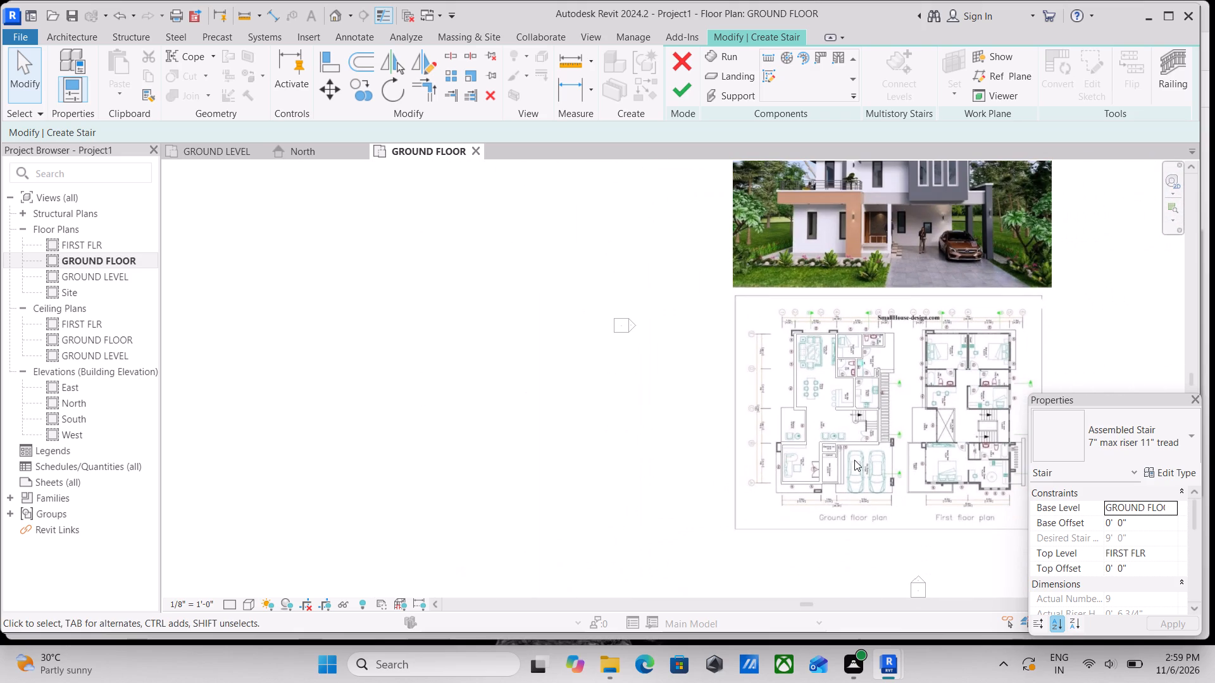
scroll(854, 460, "up", 2)
middle_click_drag(866, 453, 878, 507)
scroll(878, 507, "up", 1)
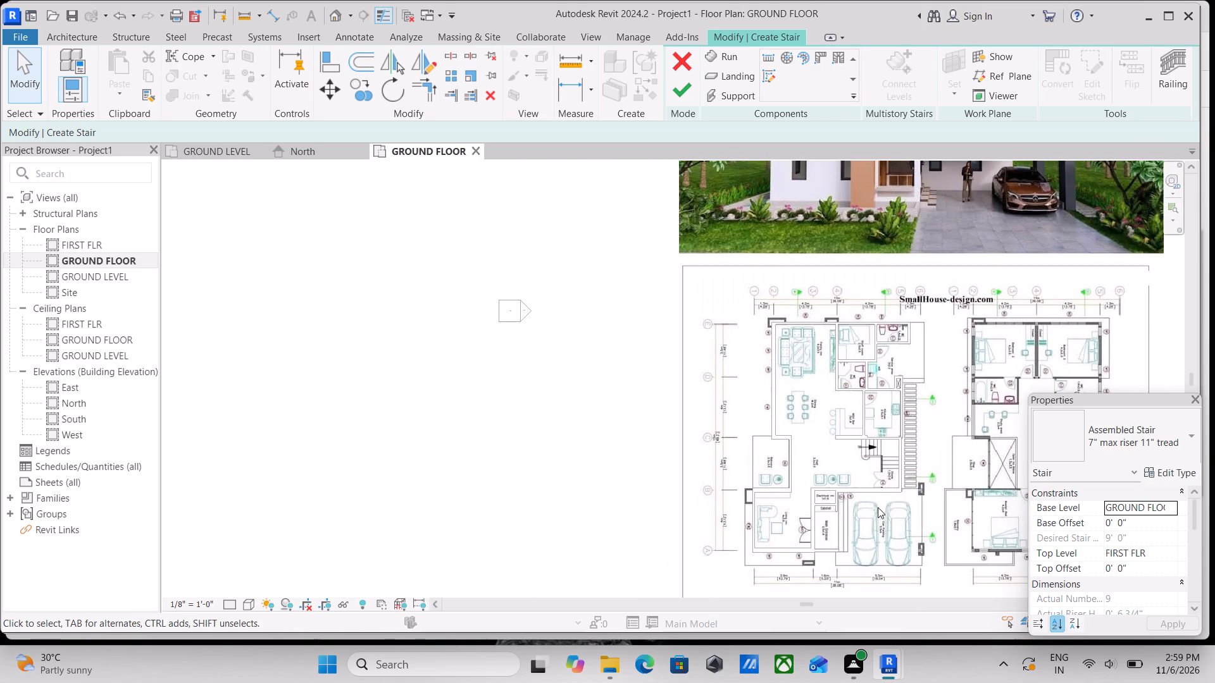
scroll(879, 473, "up", 2)
scroll(832, 448, "up", 2)
middle_click_drag(838, 450, 833, 476)
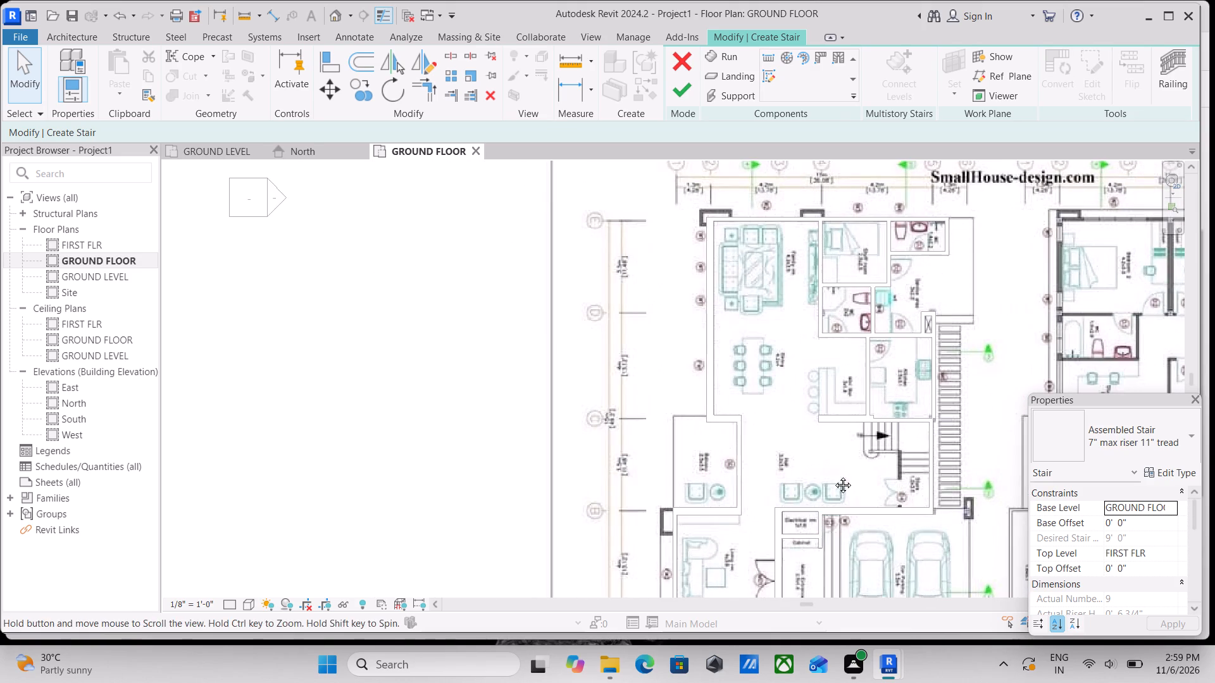
middle_click_drag(833, 476, 833, 491)
type("WA")
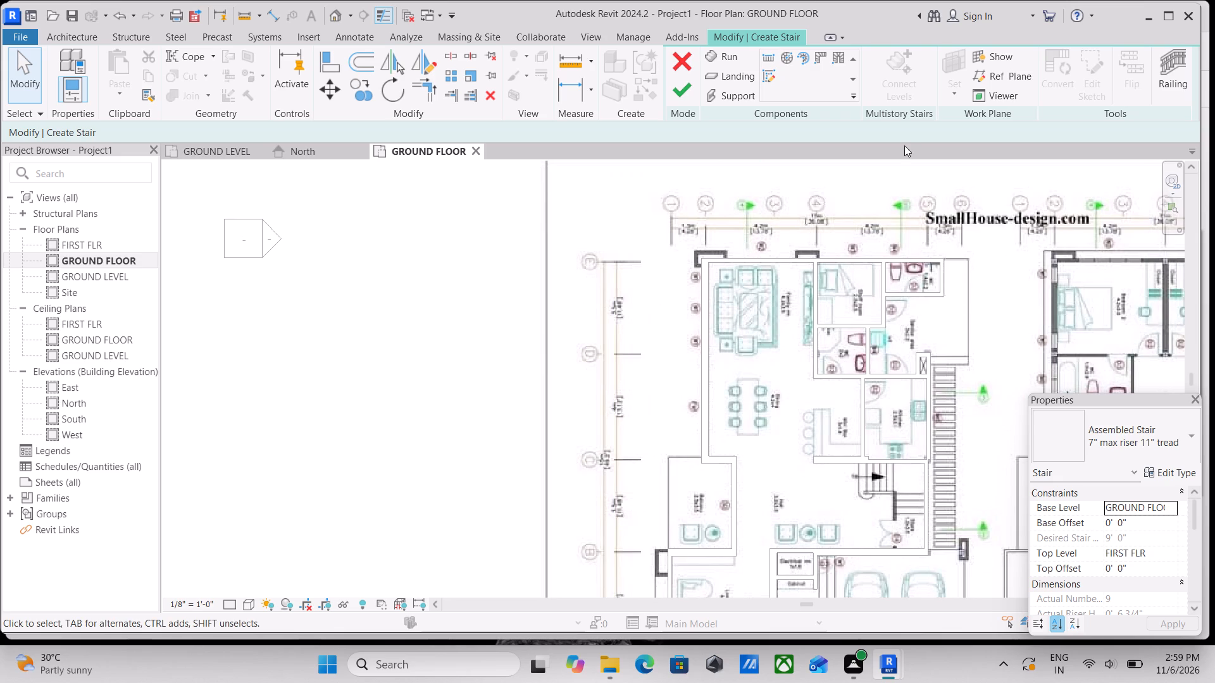
Draw a straight 3' 0" wide stair run about 8' 3" long with 10 risers from the mini bar wall's end along the kitchen wall.
left_click(773, 58)
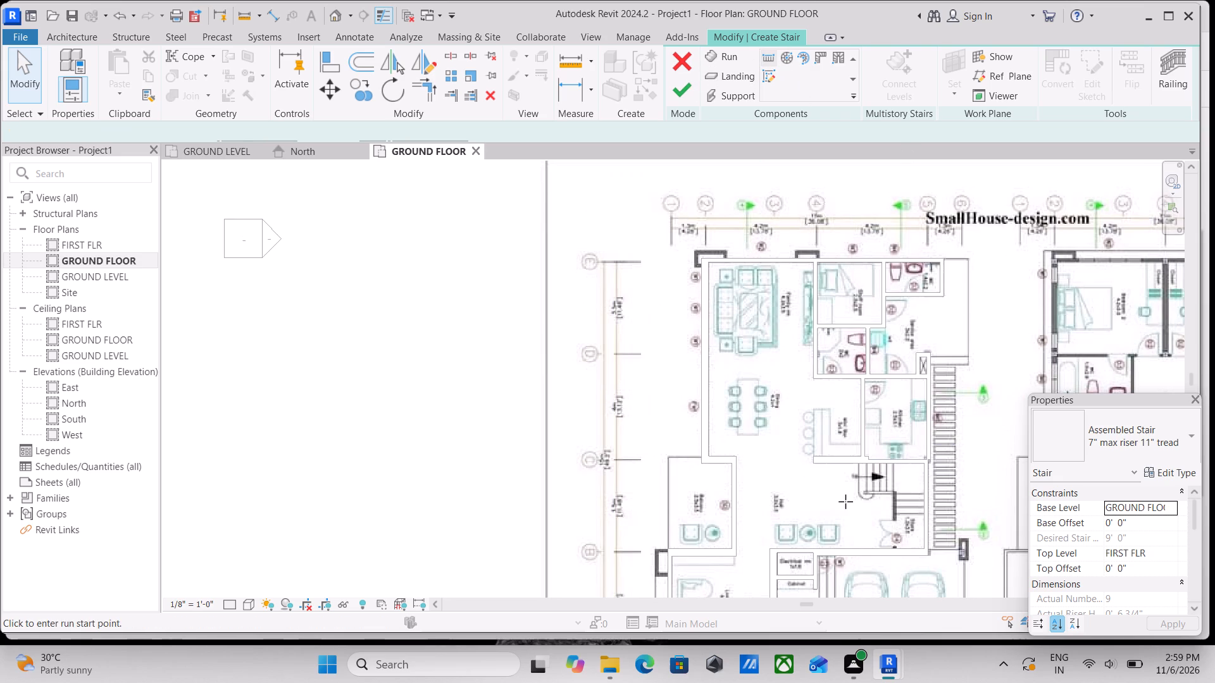
scroll(813, 484, "up", 8)
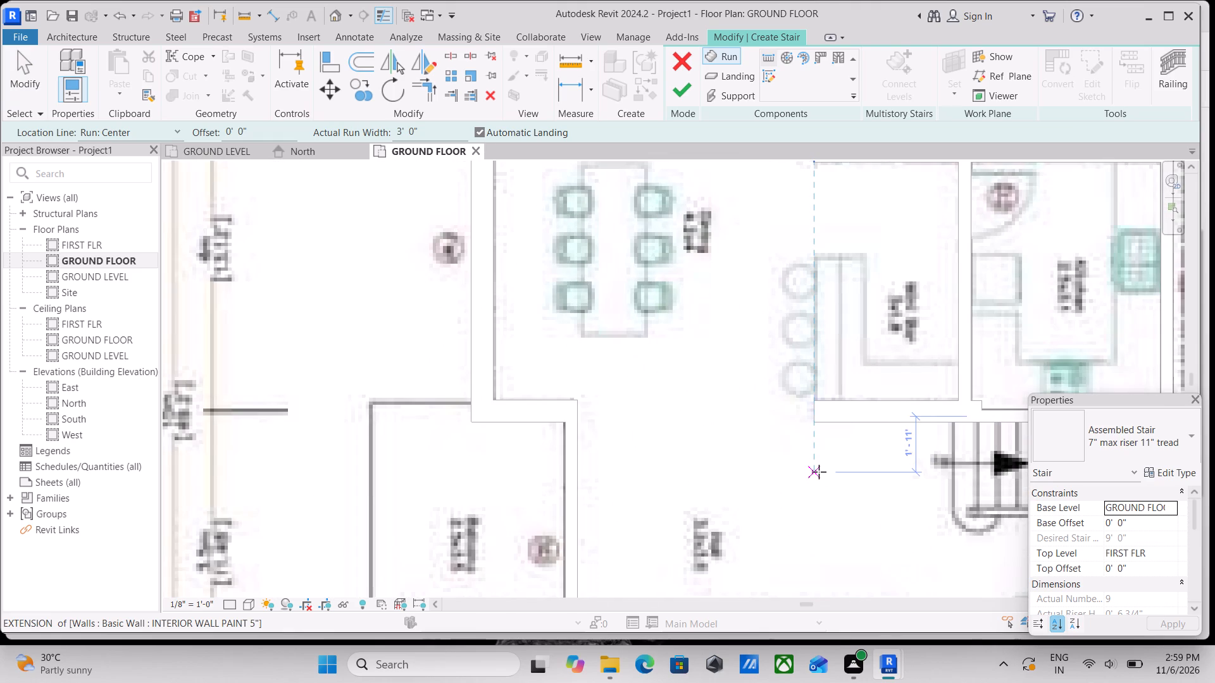
left_click(818, 465)
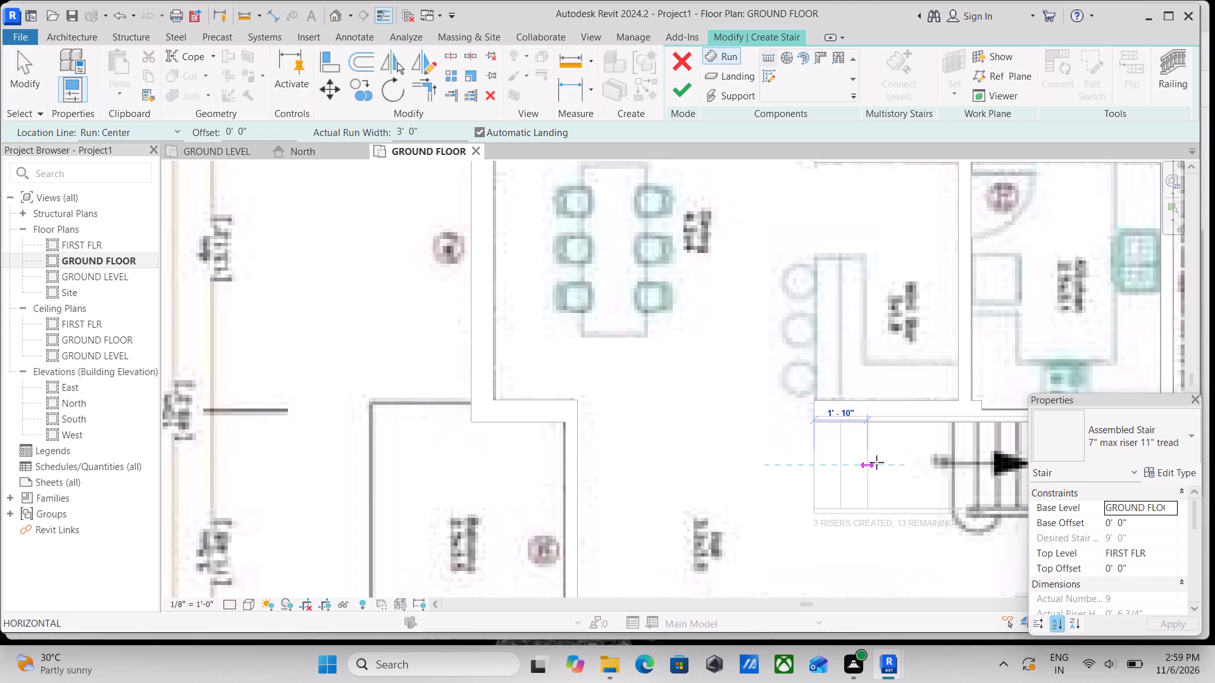
scroll(866, 460, "down", 1)
middle_click_drag(866, 460, 658, 410)
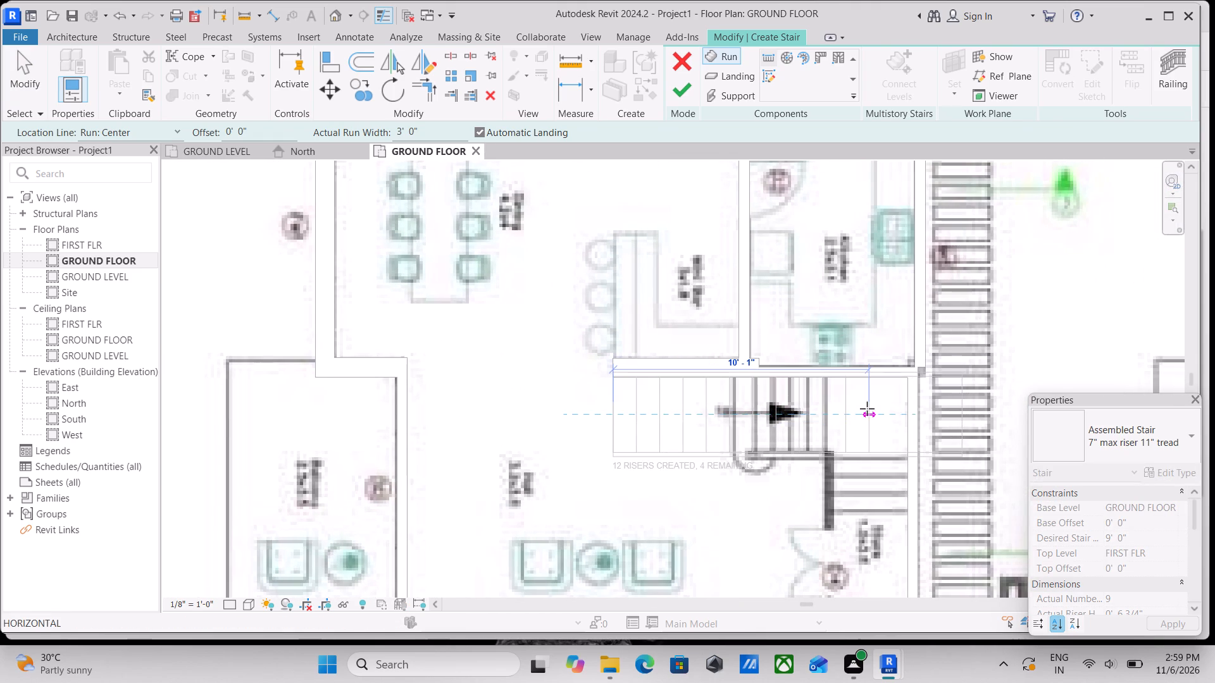
left_click(828, 410)
Draw a second 3' 0" wide run with the remaining 6 risers back towards the hall, parallel to the first, with an automatic landing.
scroll(832, 494, "down", 1)
middle_click_drag(832, 494, 826, 434)
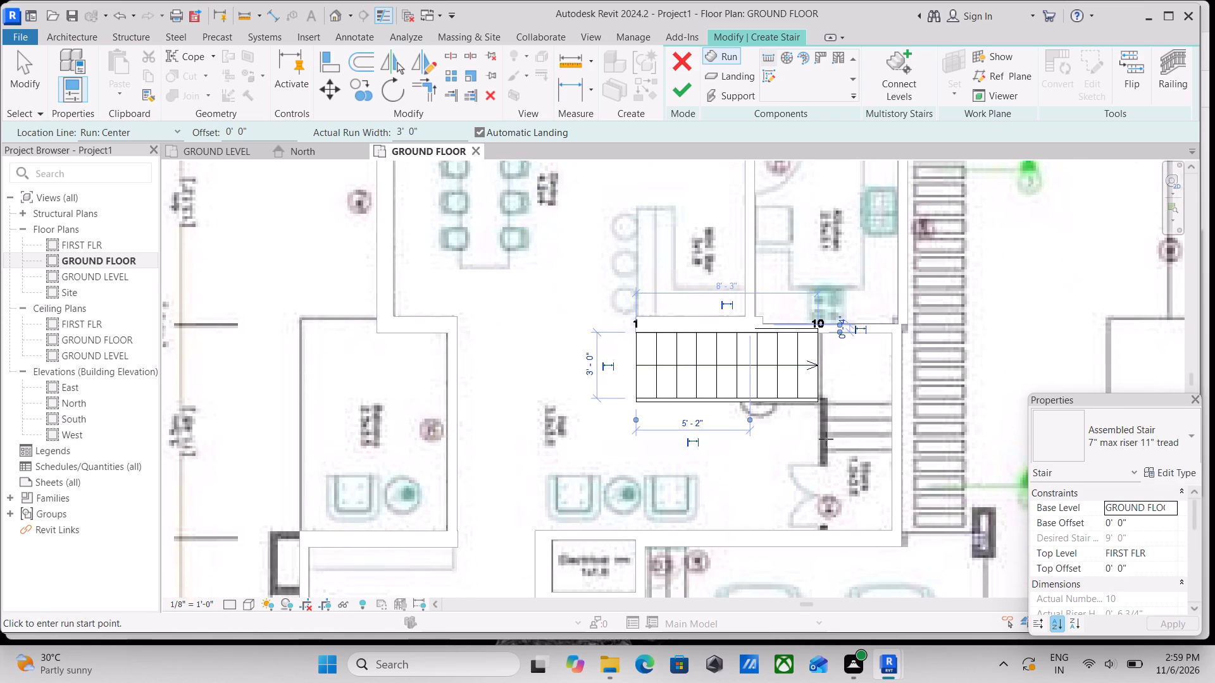
left_click(826, 439)
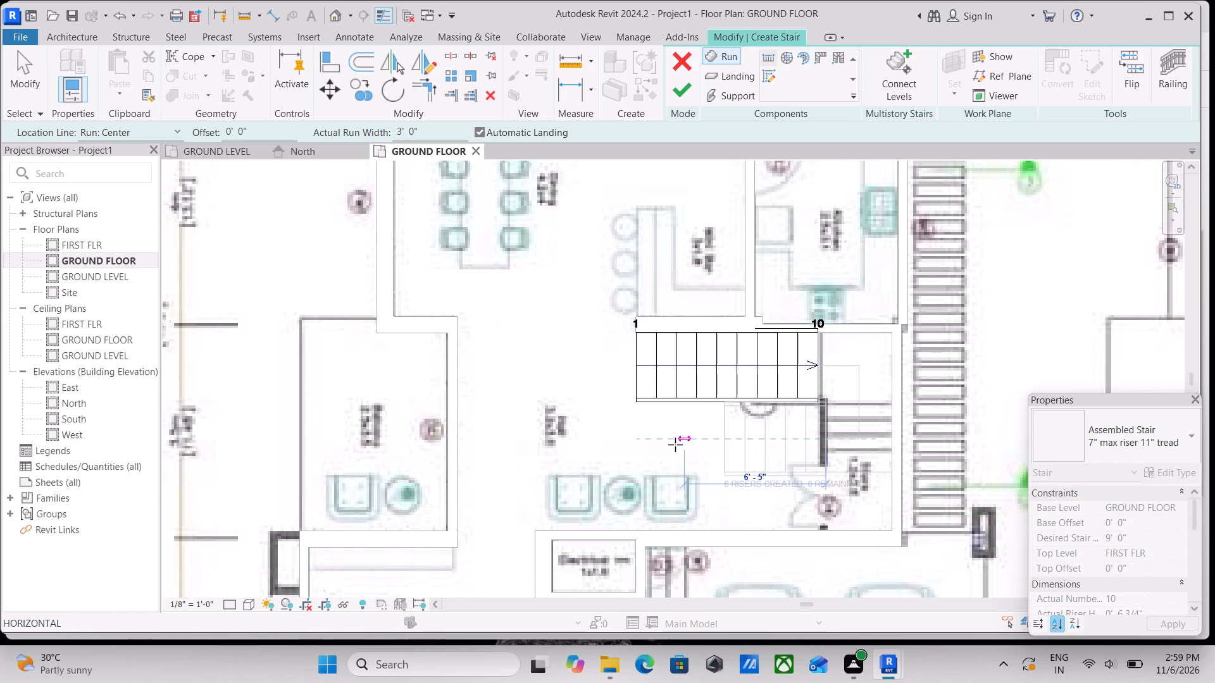
middle_click_drag(604, 444, 768, 343)
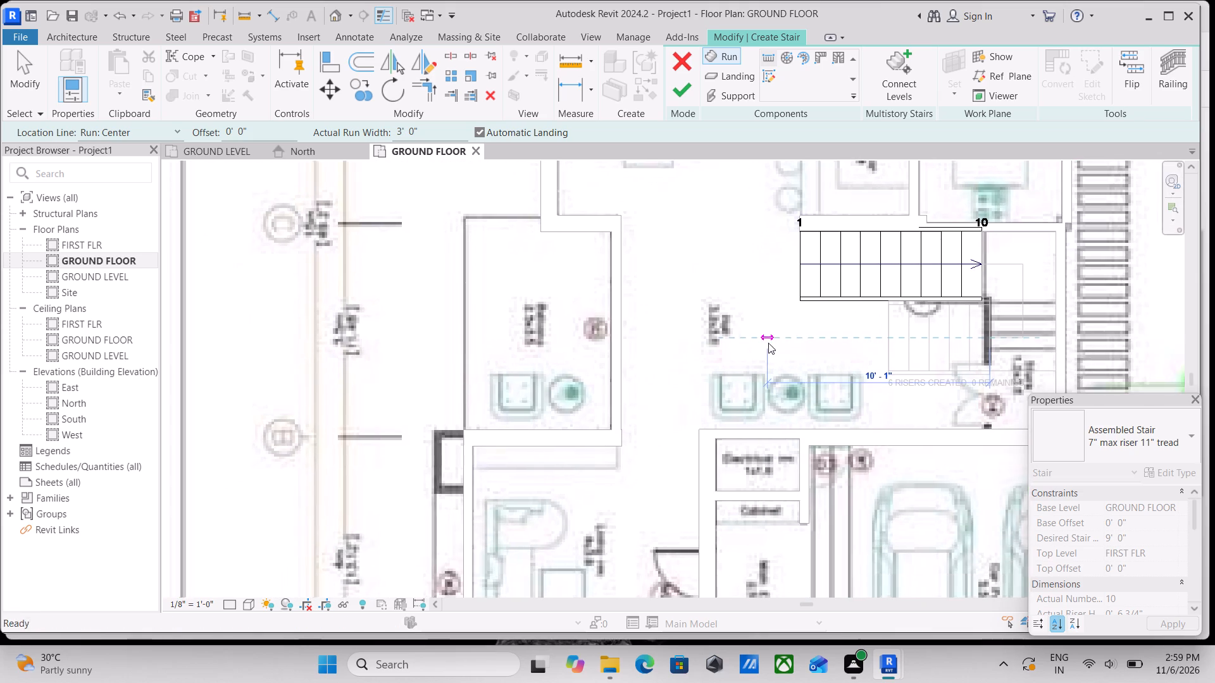
scroll(762, 347, "down", 2)
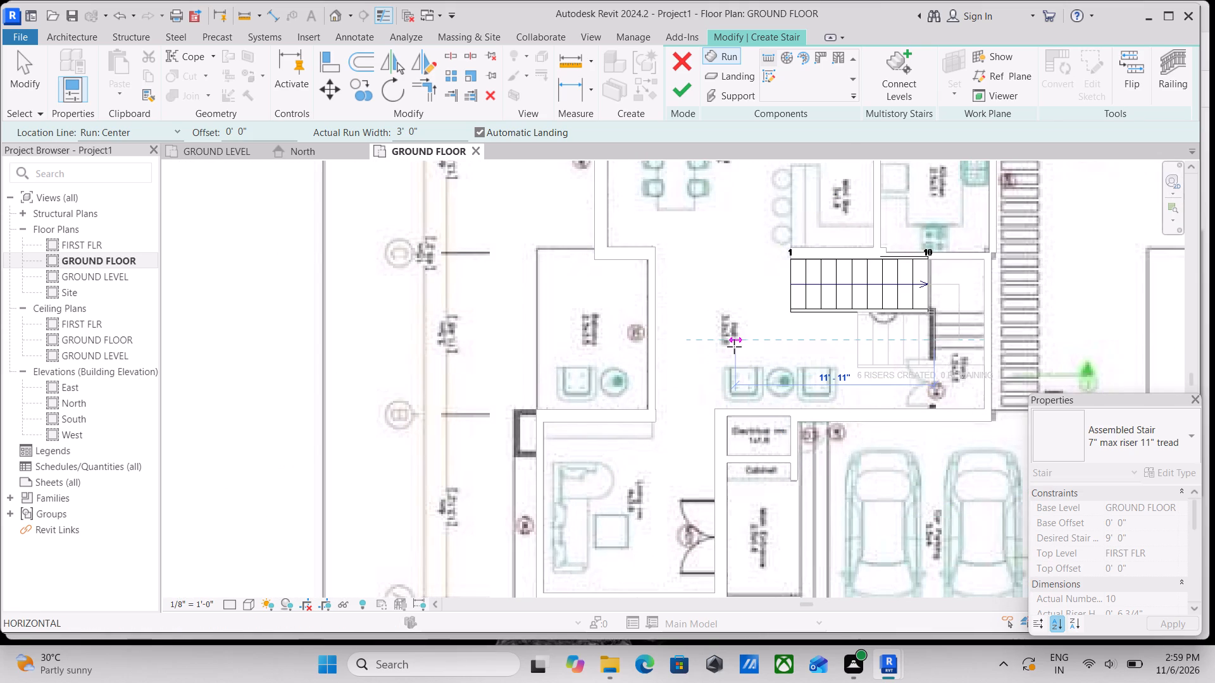
left_click(734, 347)
middle_click_drag(859, 354, 846, 387)
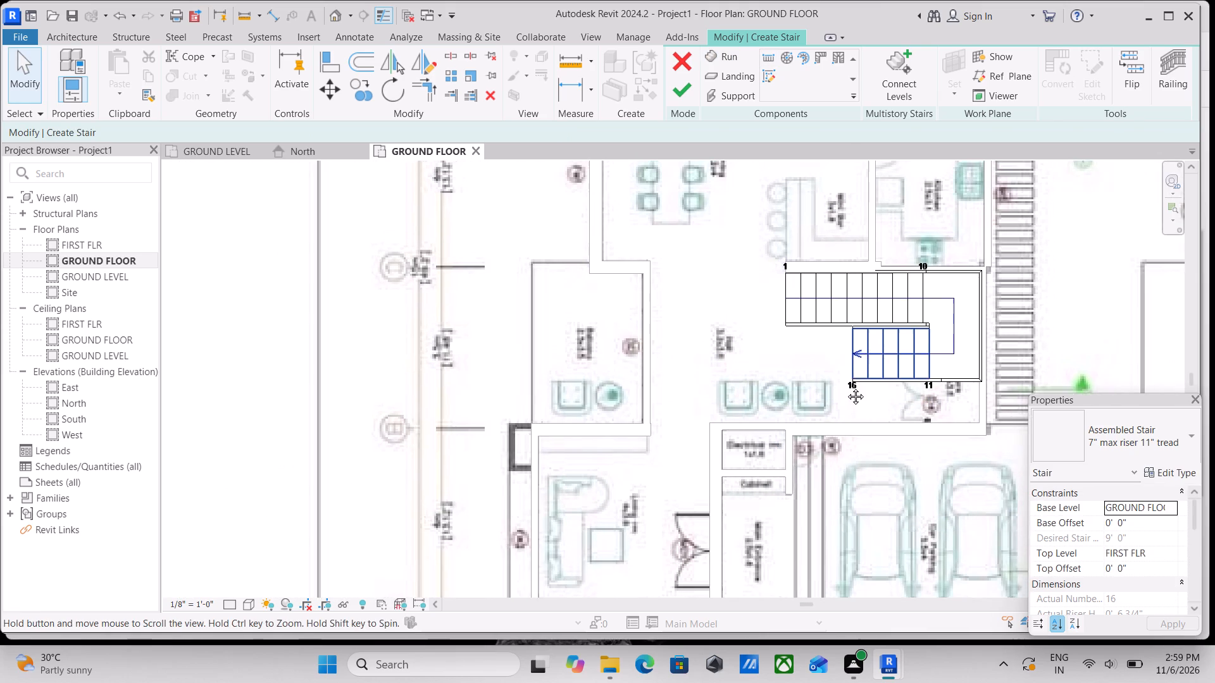
middle_click_drag(846, 387, 842, 393)
scroll(923, 300, "up", 5)
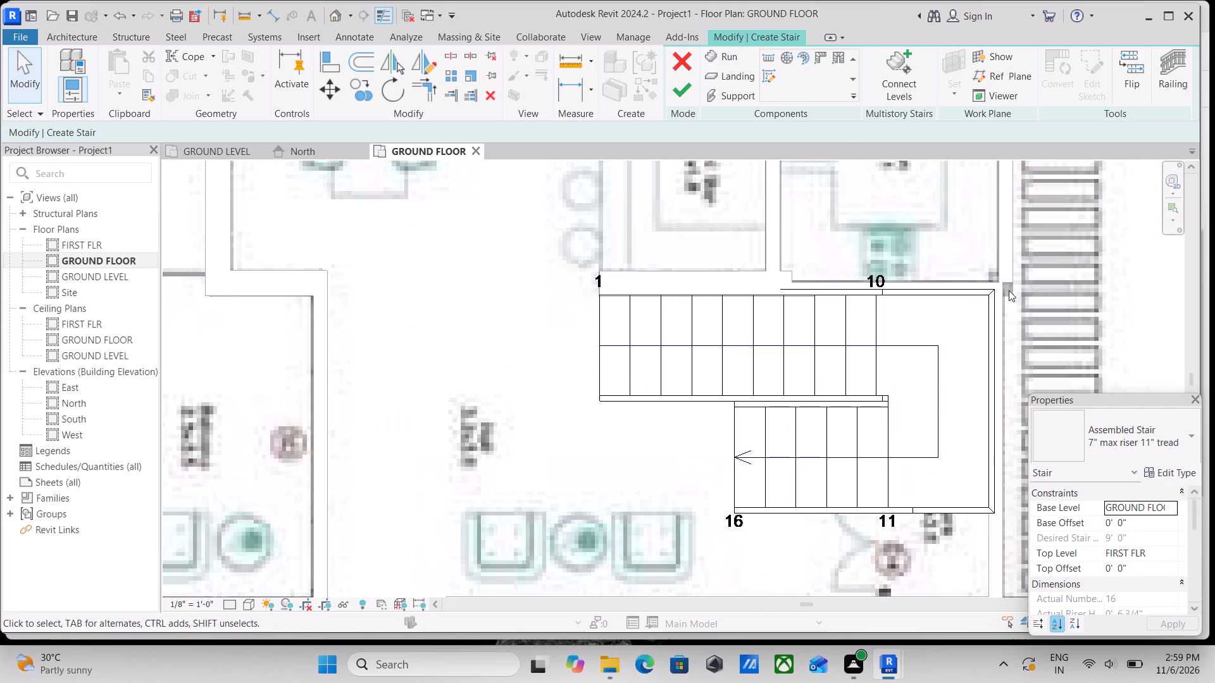
key("Escape")
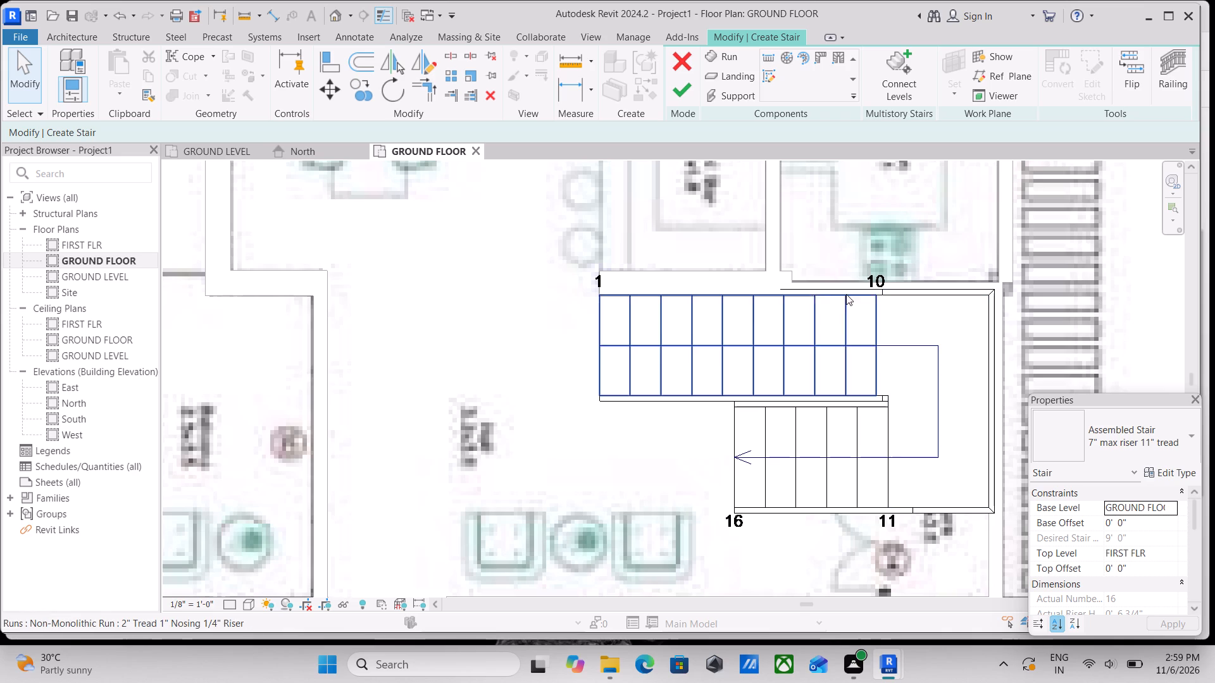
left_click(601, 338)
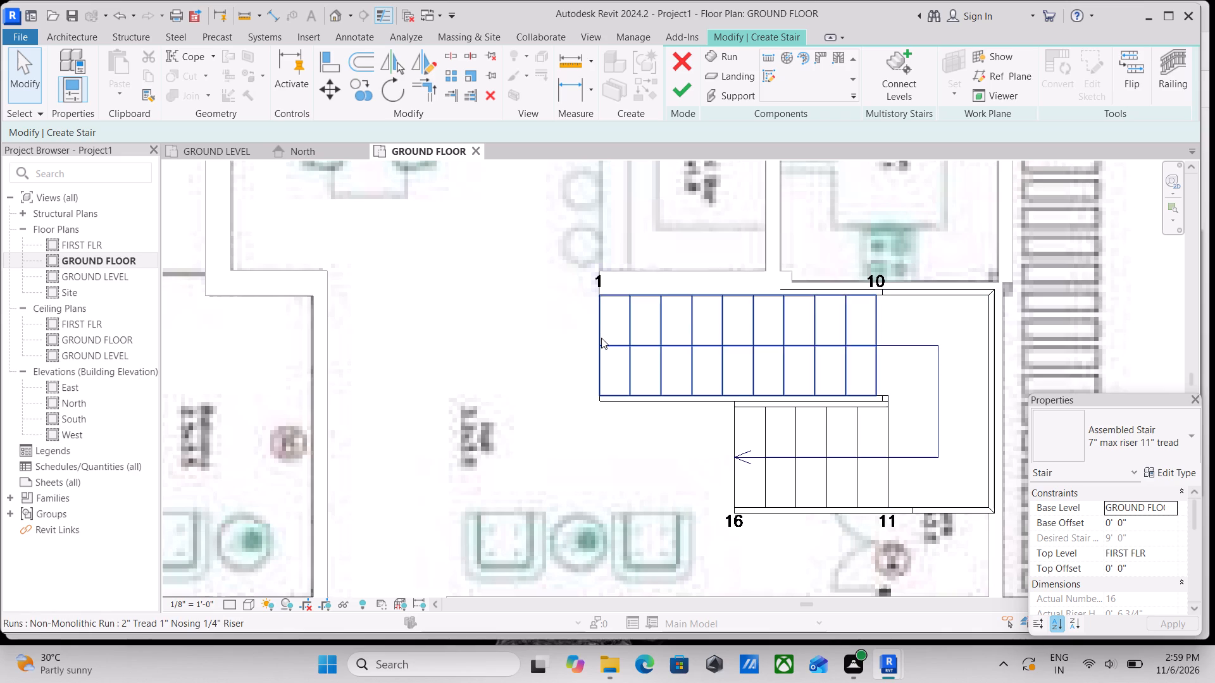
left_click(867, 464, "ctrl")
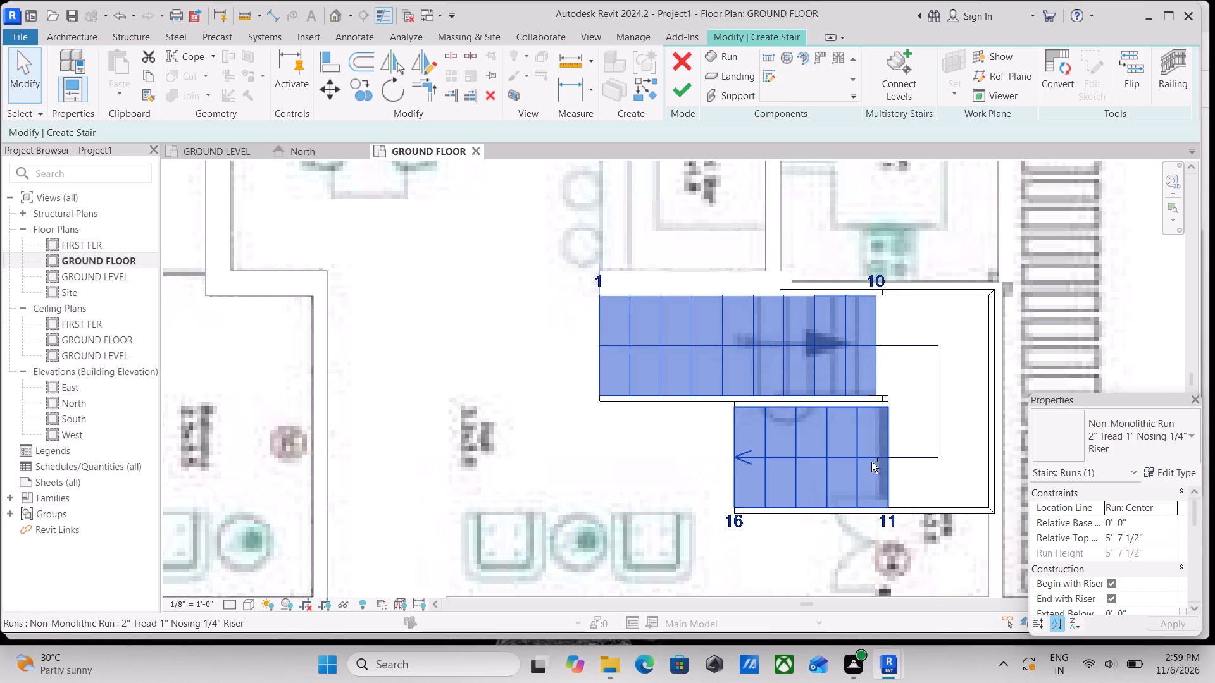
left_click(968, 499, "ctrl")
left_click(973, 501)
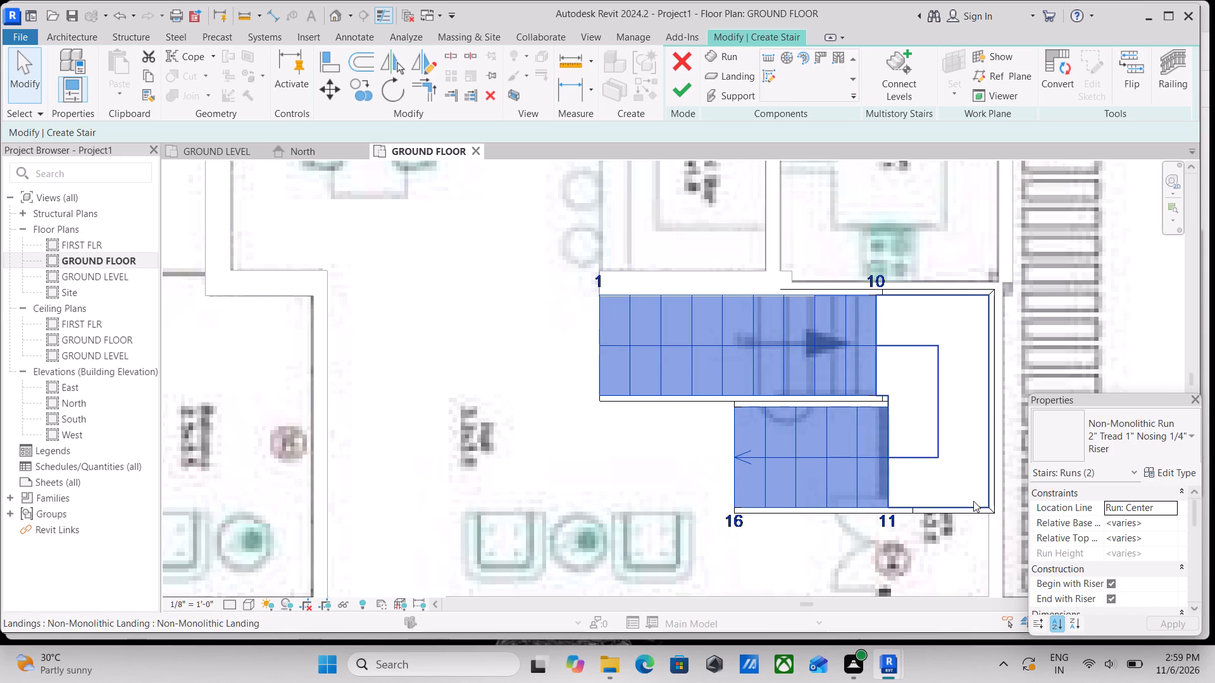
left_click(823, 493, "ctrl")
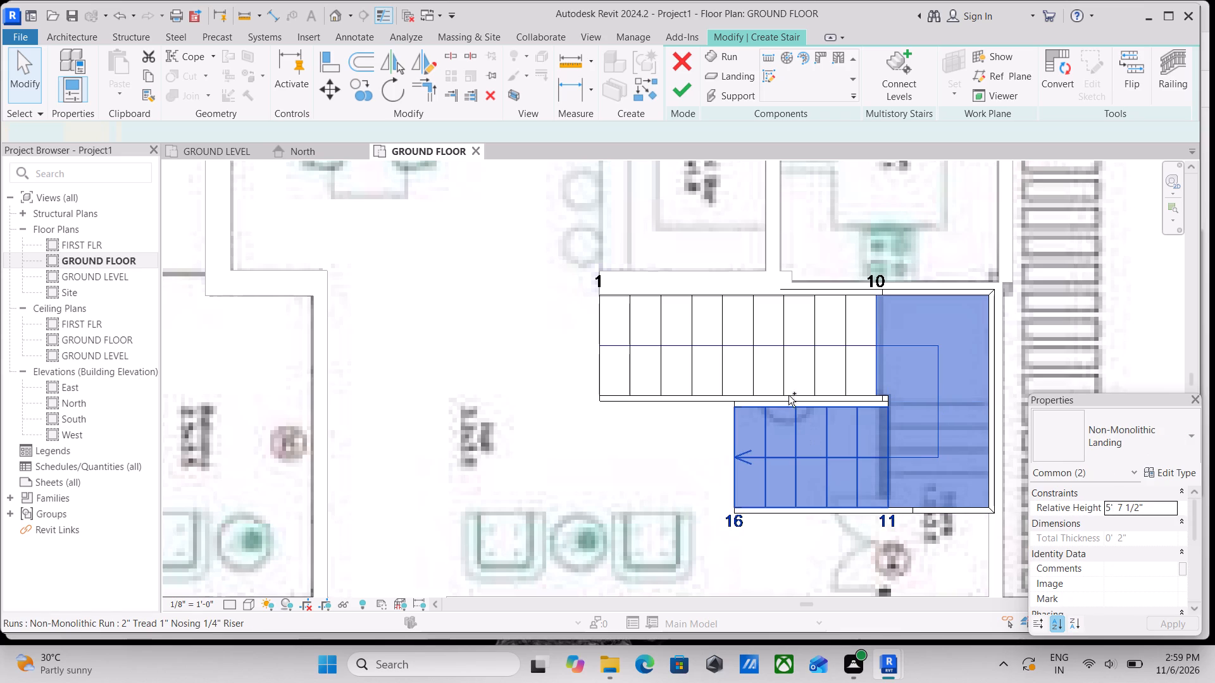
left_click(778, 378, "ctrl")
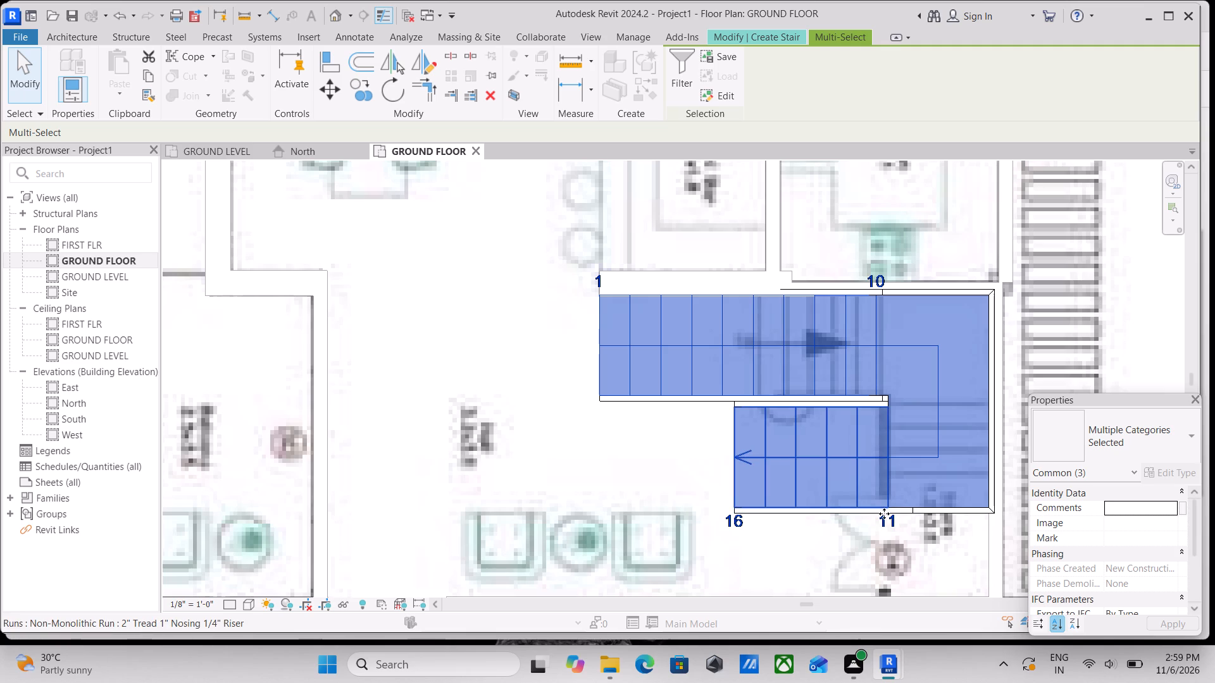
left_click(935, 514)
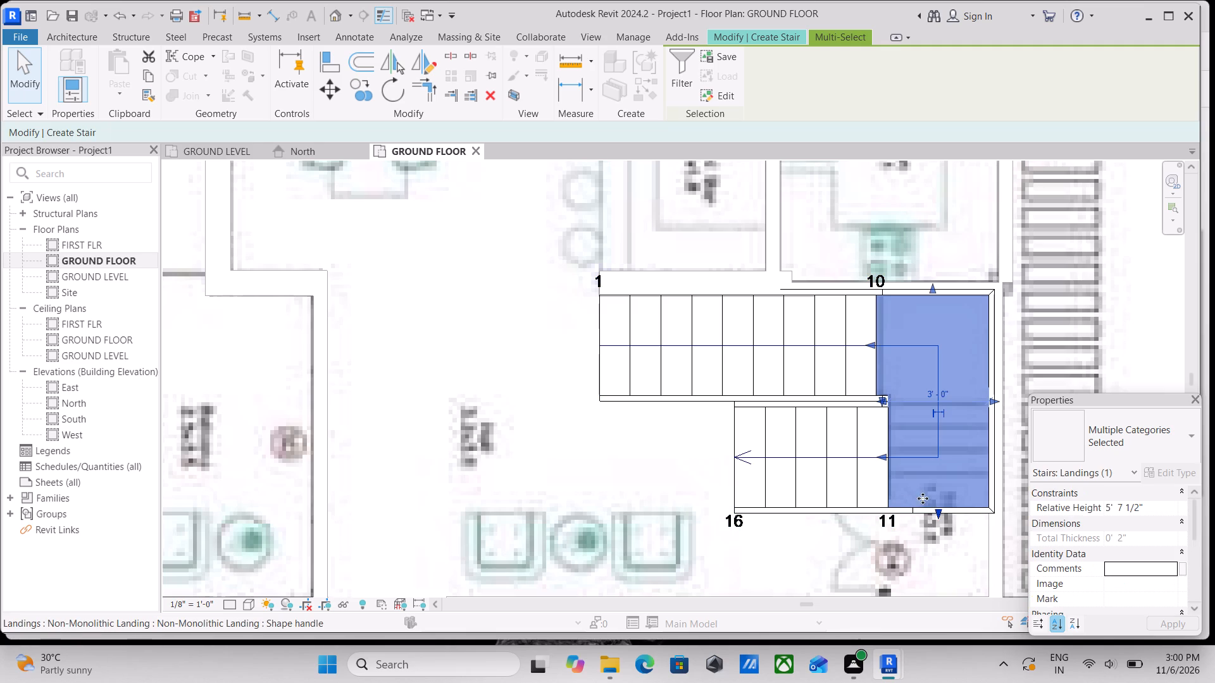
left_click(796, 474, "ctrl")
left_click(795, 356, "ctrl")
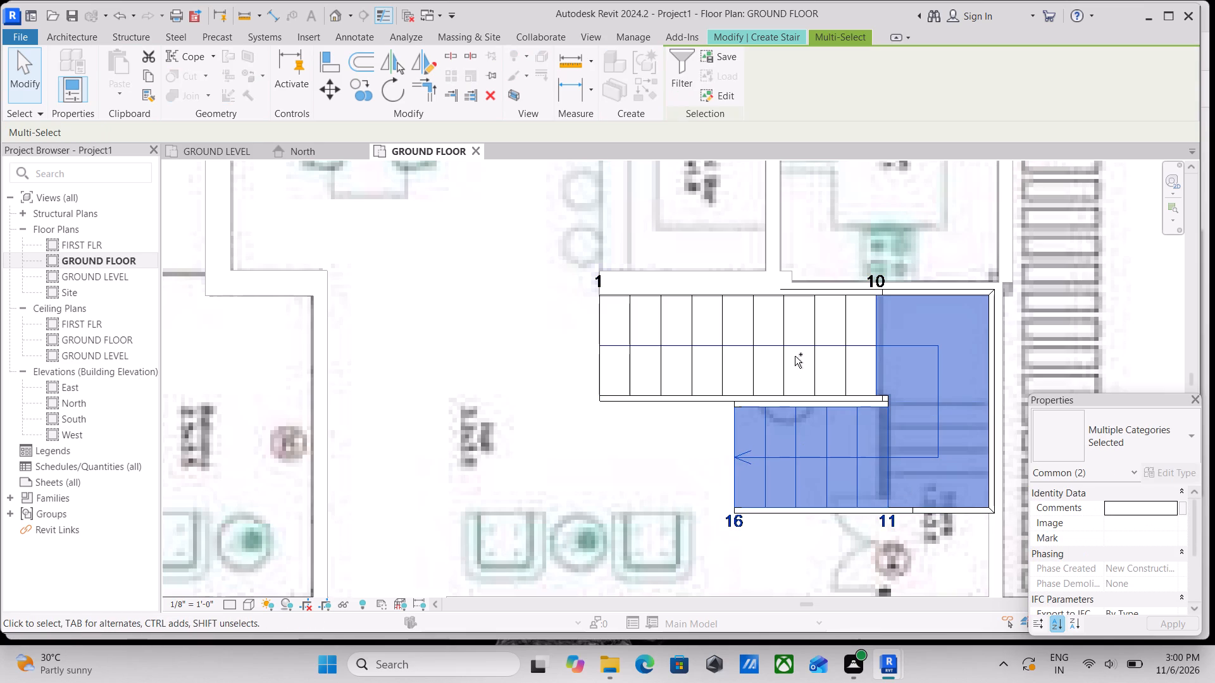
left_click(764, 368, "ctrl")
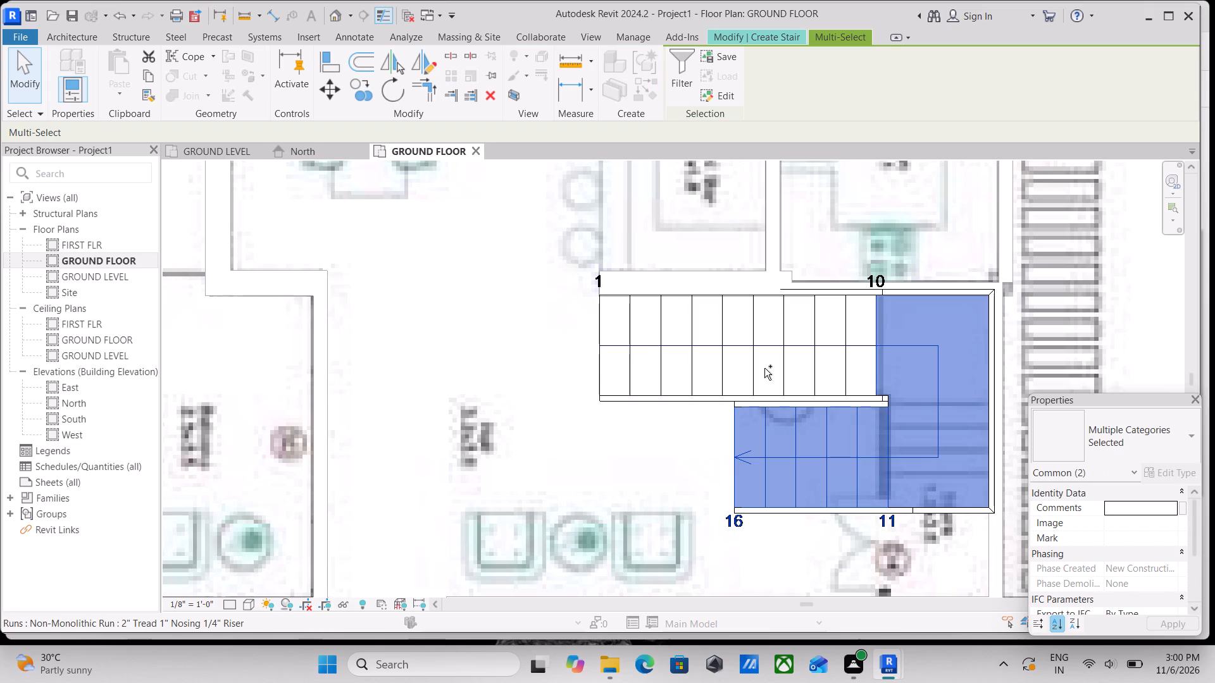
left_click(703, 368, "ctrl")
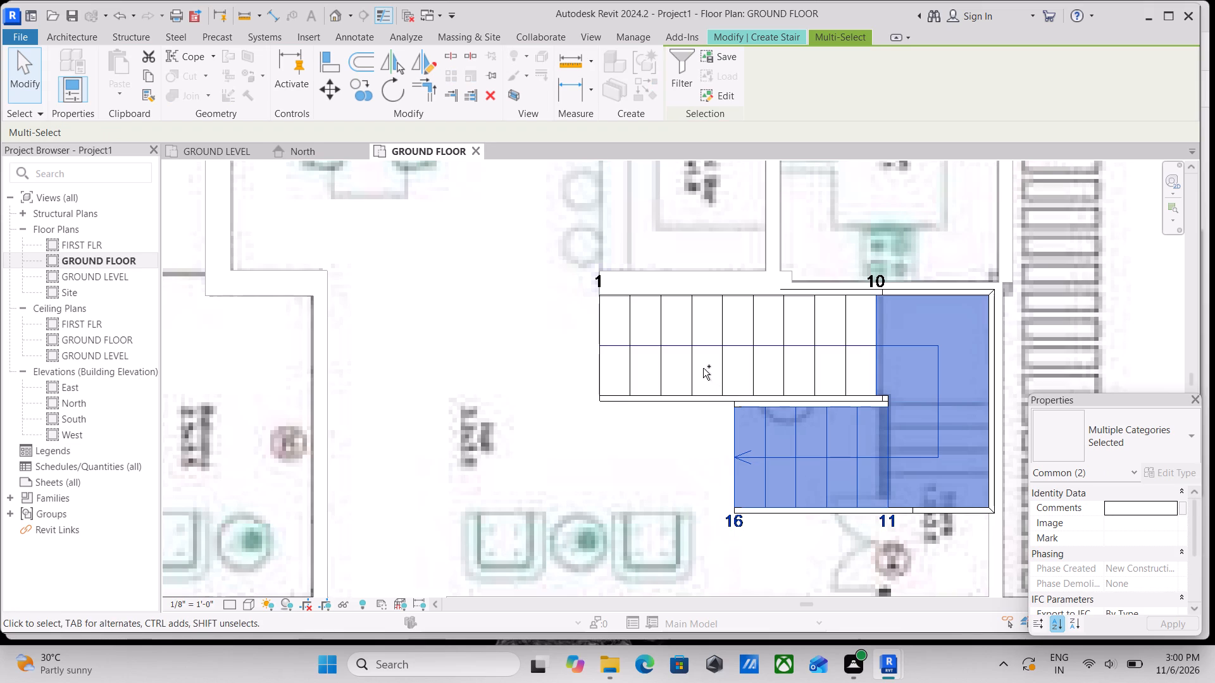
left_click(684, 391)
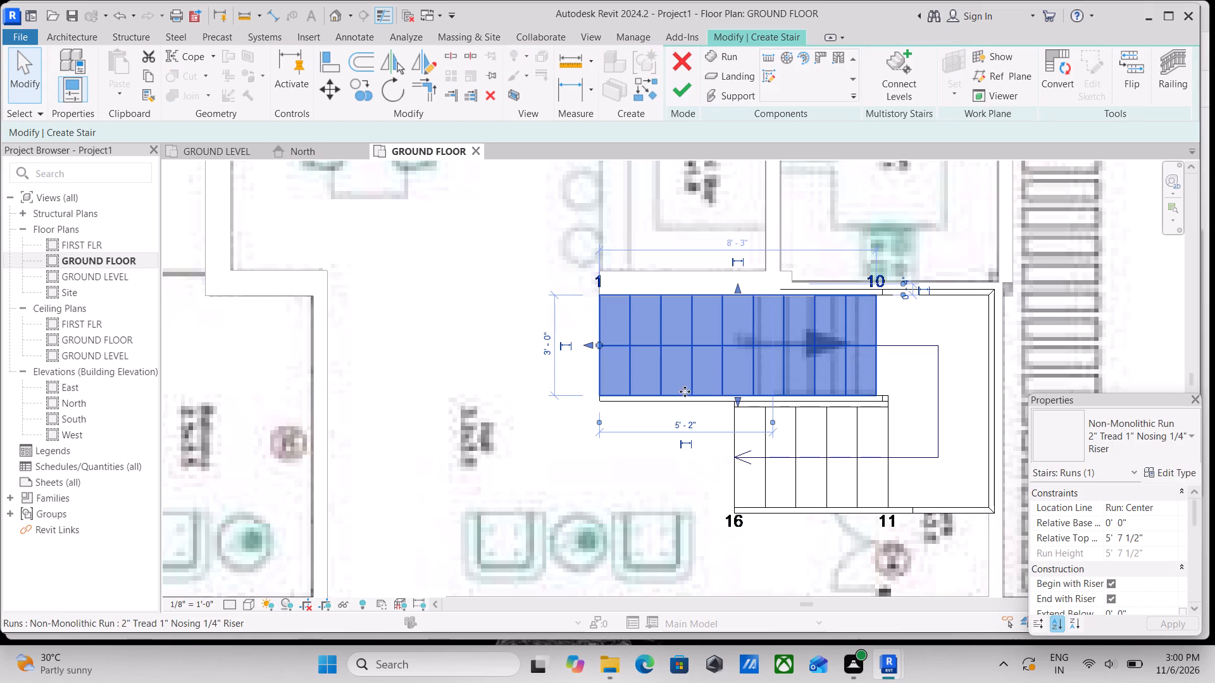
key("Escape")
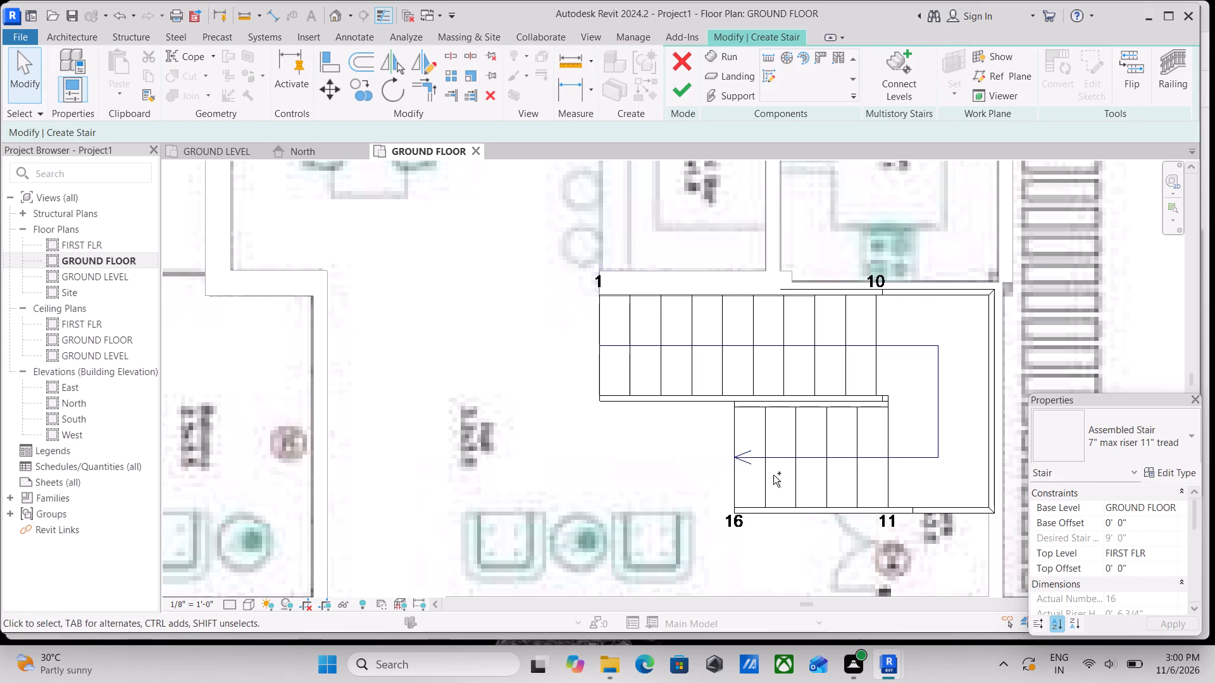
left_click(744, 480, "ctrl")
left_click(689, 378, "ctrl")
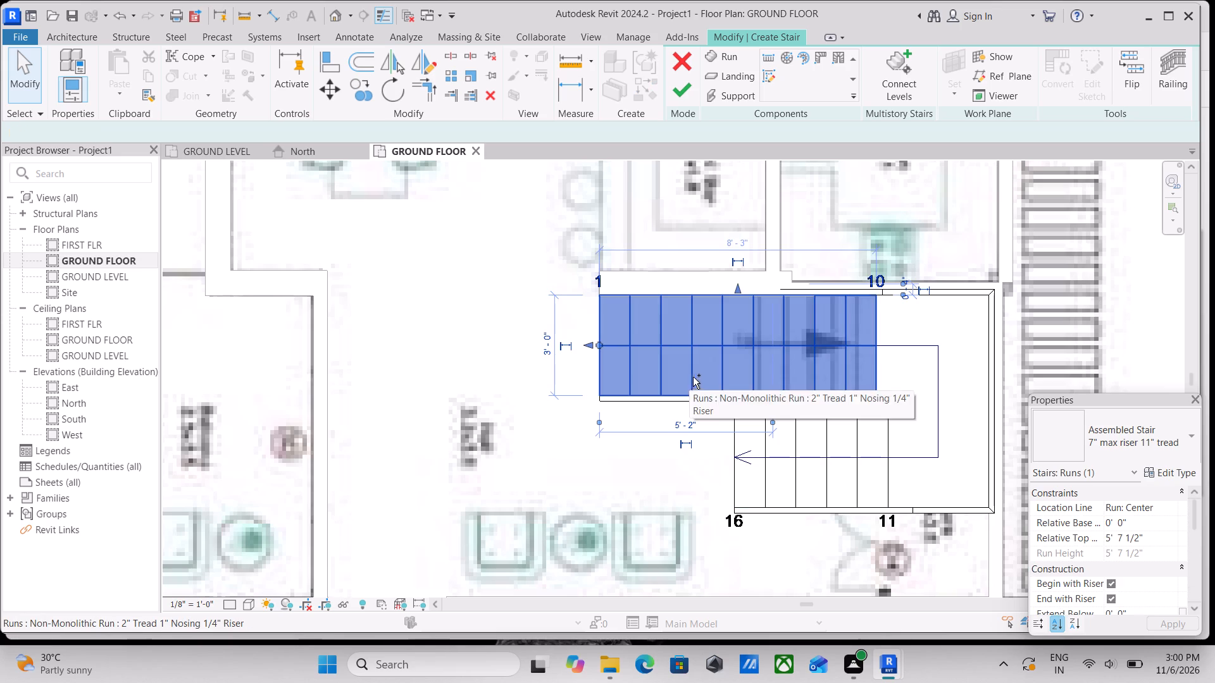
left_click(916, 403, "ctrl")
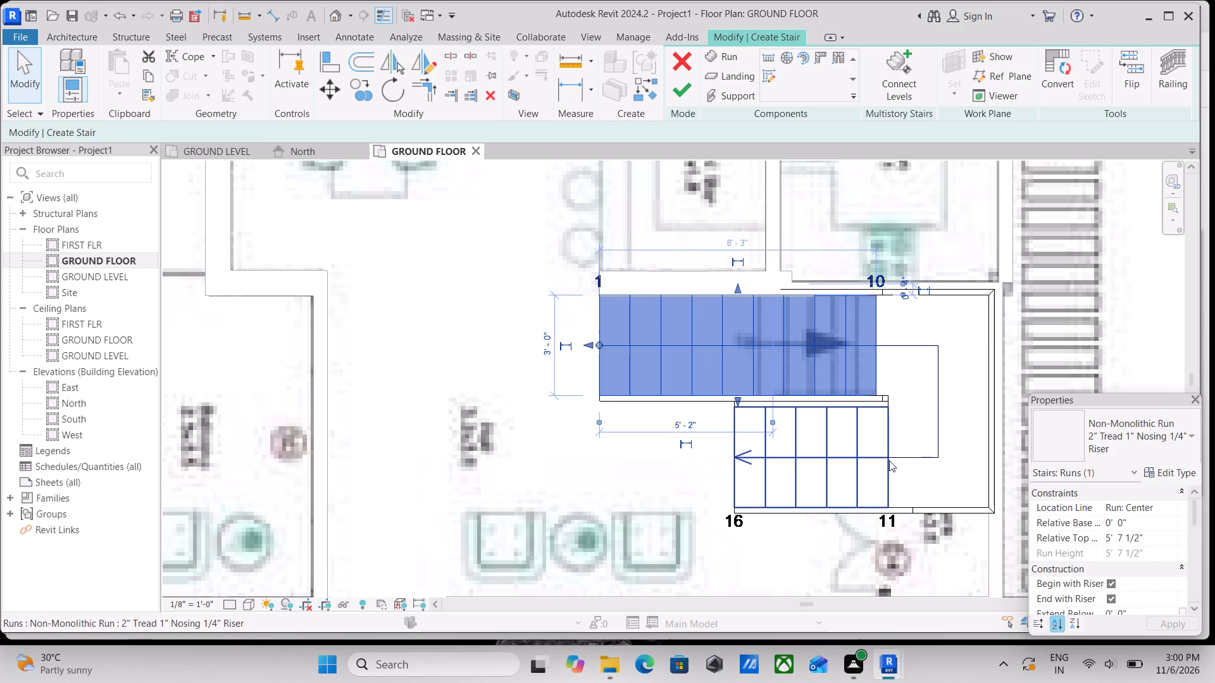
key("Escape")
Finish the U-shaped stair with its landing and railings.
left_click(687, 92)
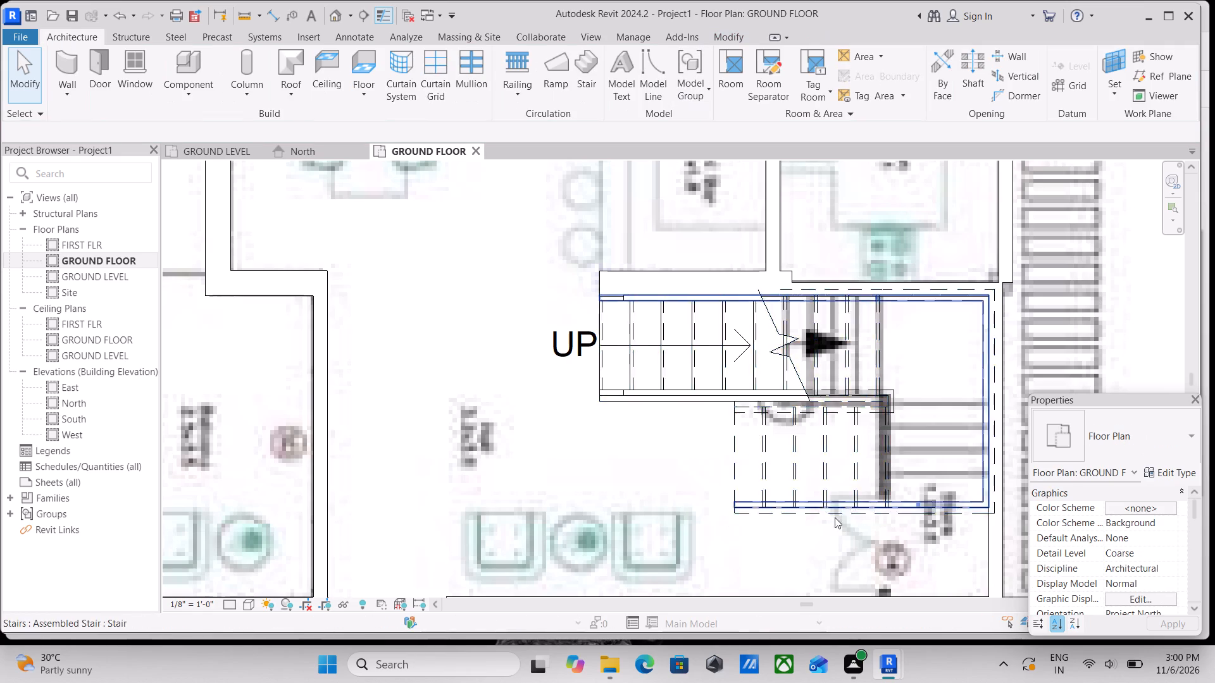
Nudge the stair and its outer railing together slightly away from the kitchen wall so the edge sits against the wall face.
left_click(866, 503)
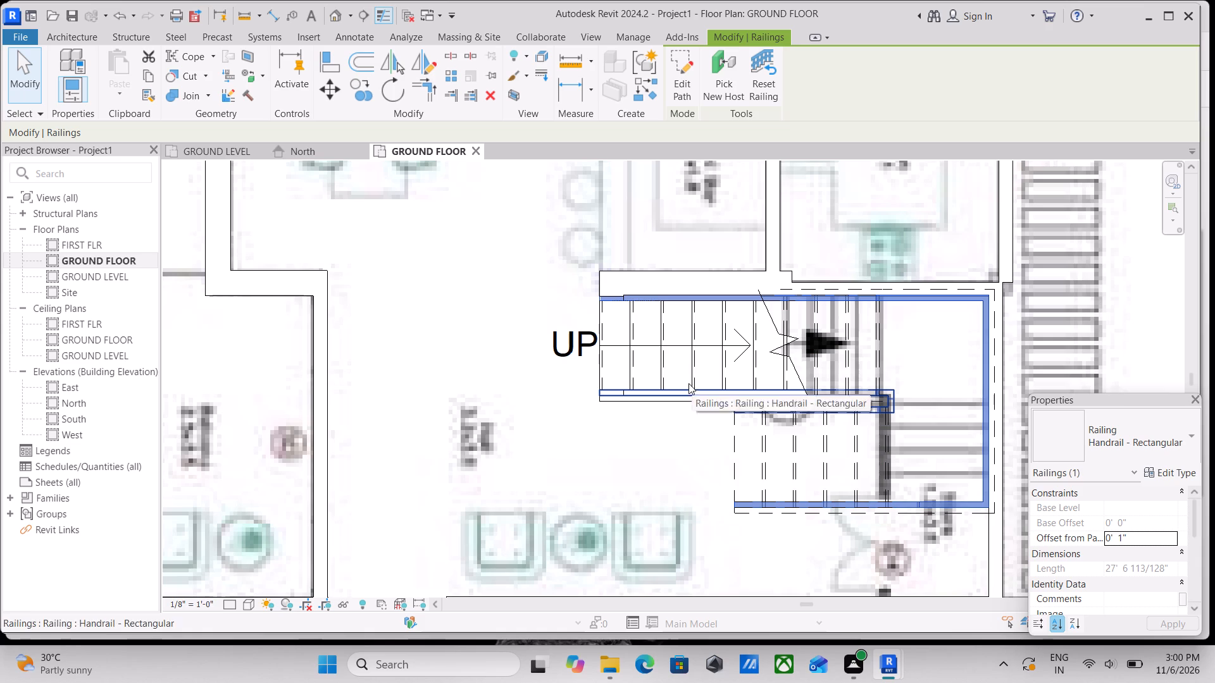
left_click(664, 379, "ctrl")
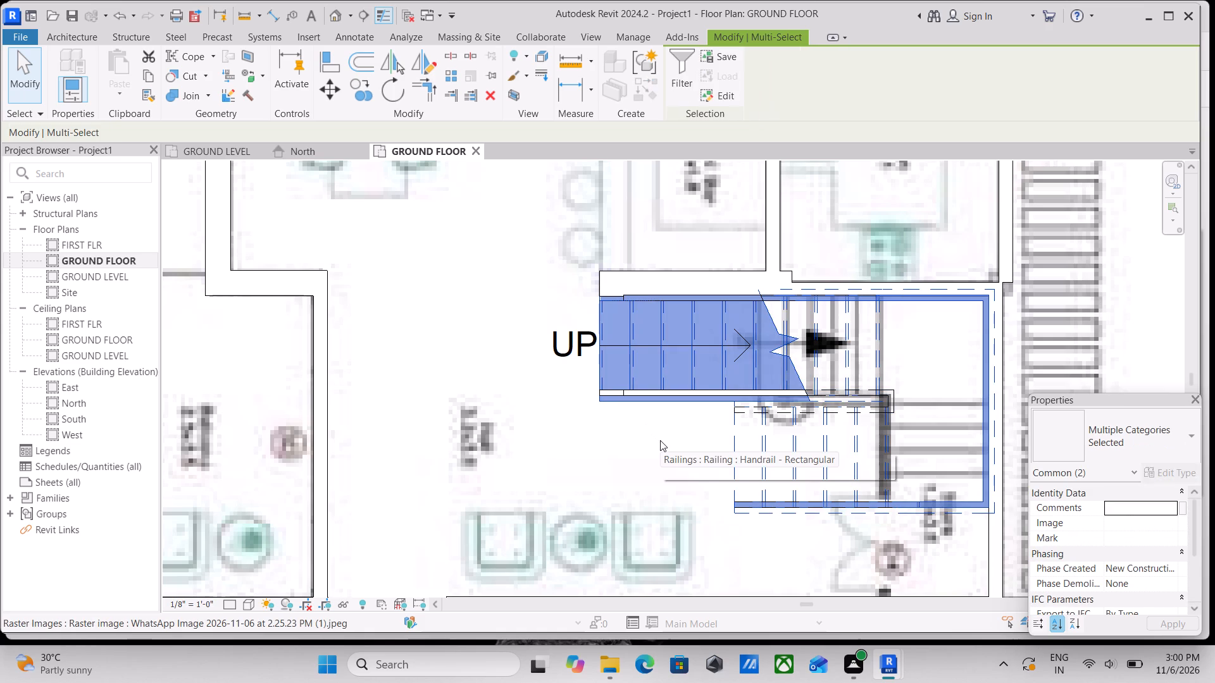
key("Down")
key("Down")
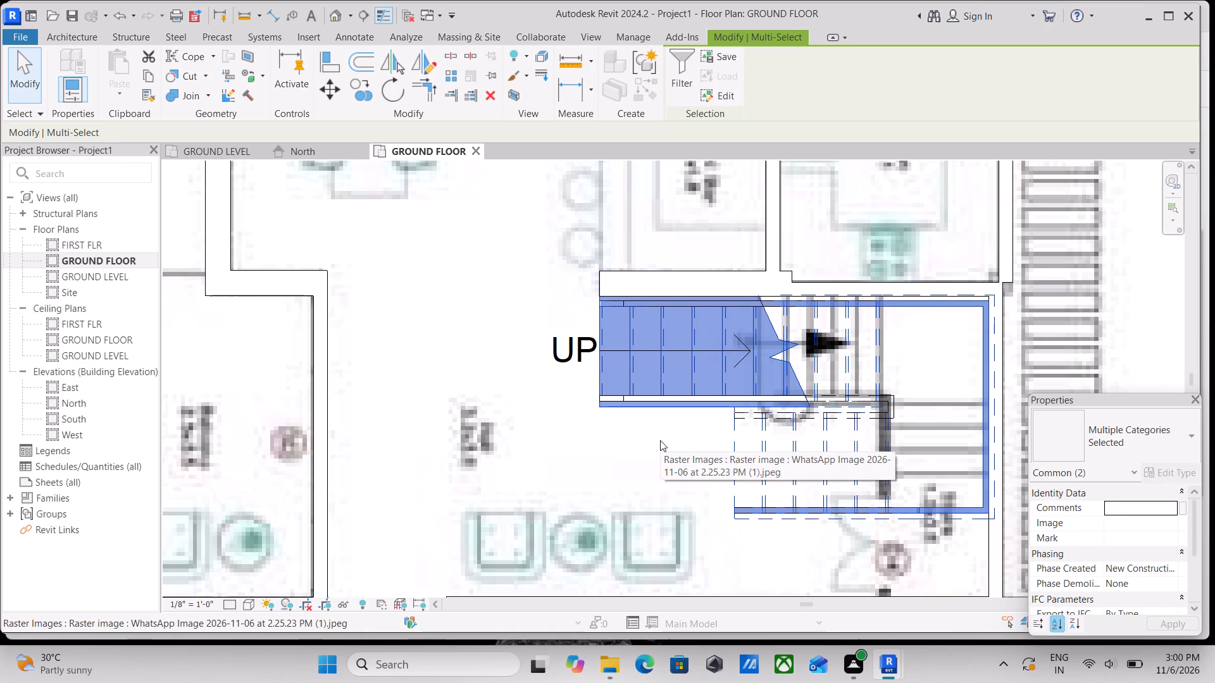
key("Down")
key("Down")
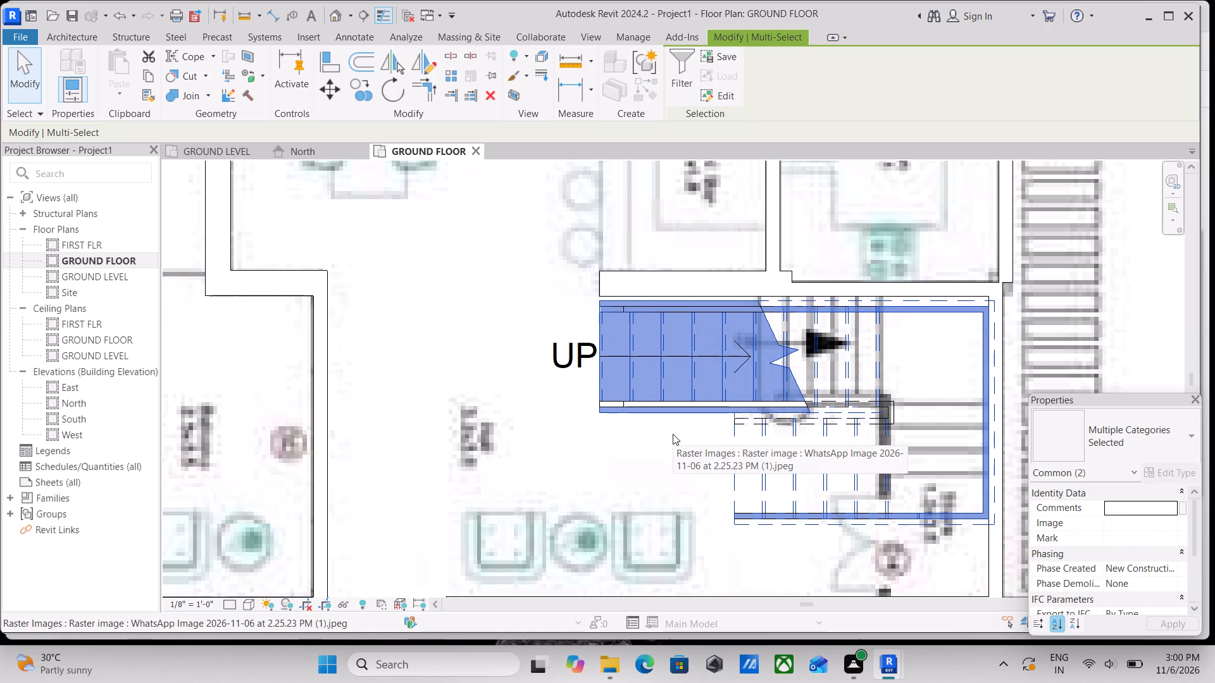
key("Up")
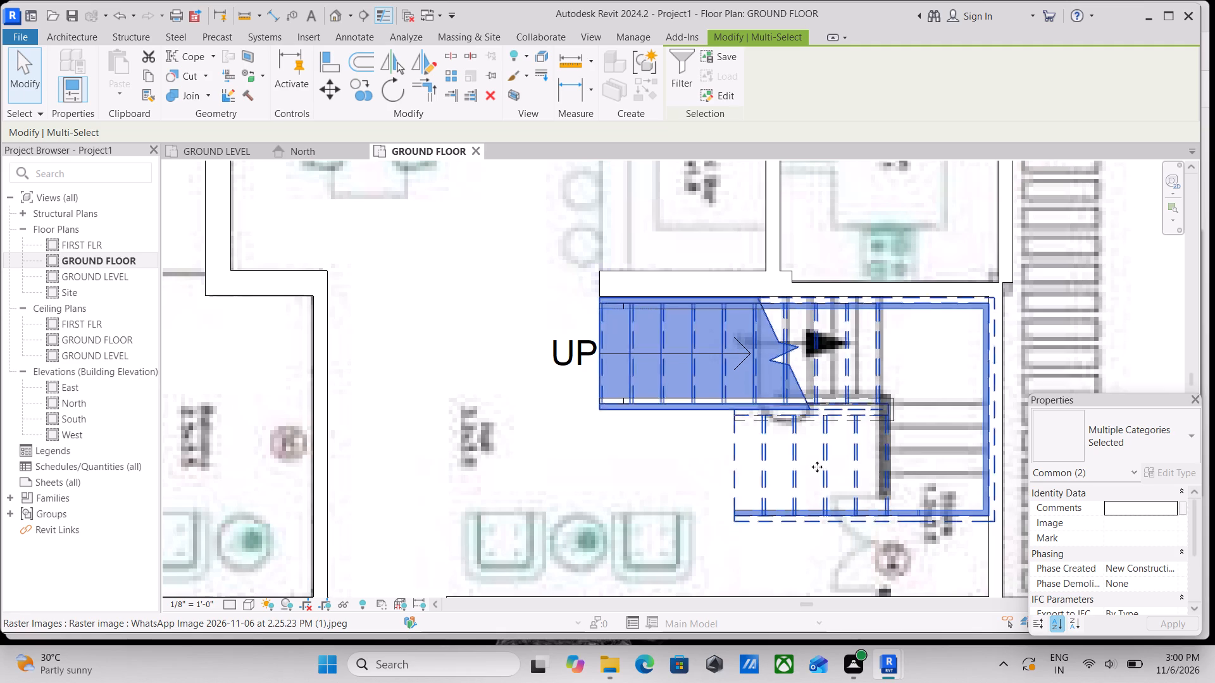
Examine the finished staircase and the car parking area against the floor plan image and the house rendering.
key("Escape")
scroll(874, 486, "down", 2)
middle_click_drag(898, 506, 909, 489)
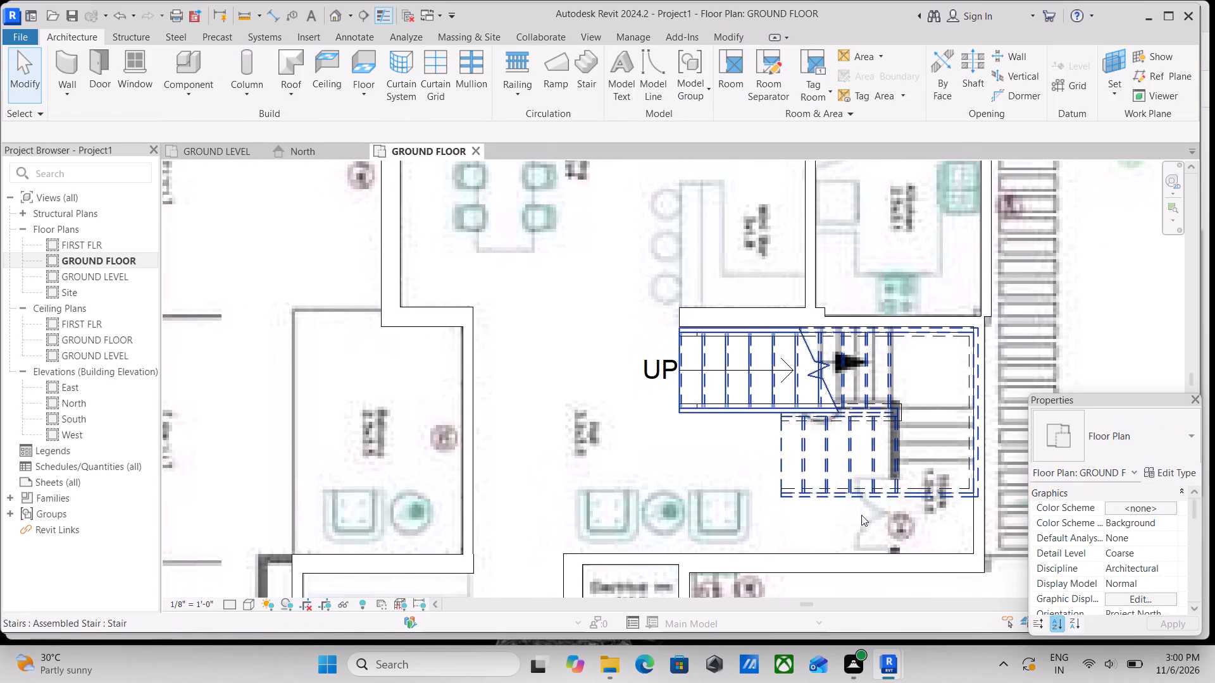
scroll(861, 515, "down", 1)
middle_click_drag(866, 513, 880, 505)
scroll(875, 507, "down", 4)
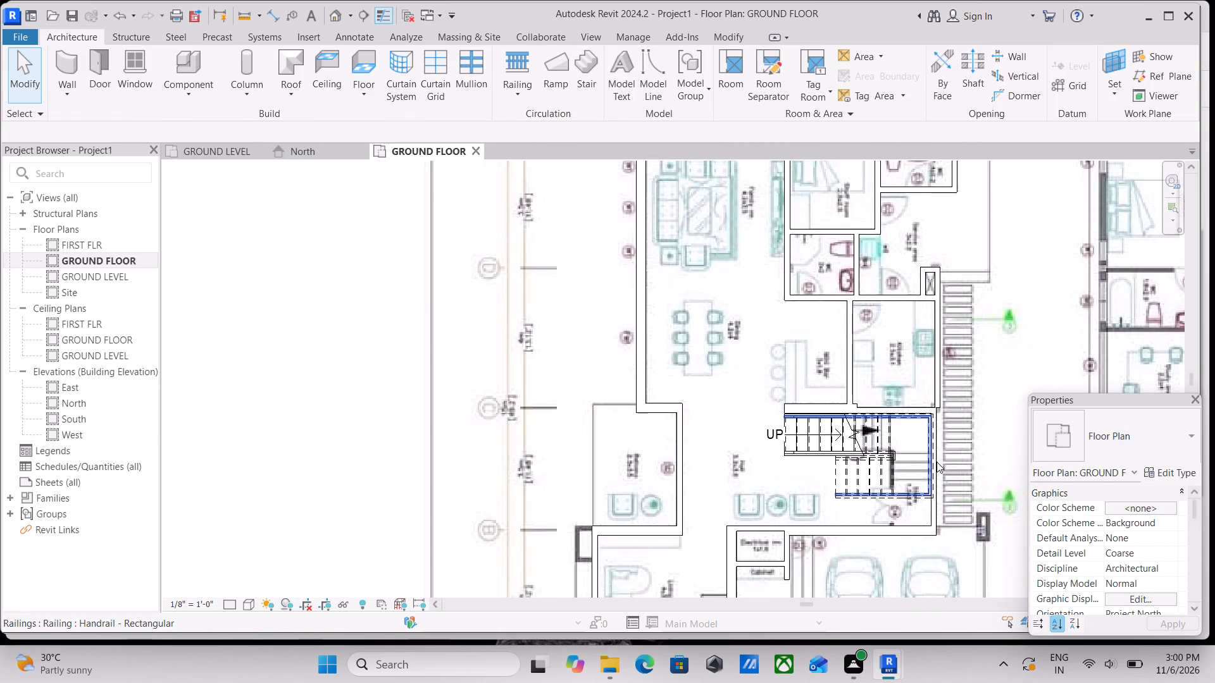
scroll(888, 478, "down", 1)
middle_click_drag(888, 478, 839, 510)
scroll(863, 498, "down", 3)
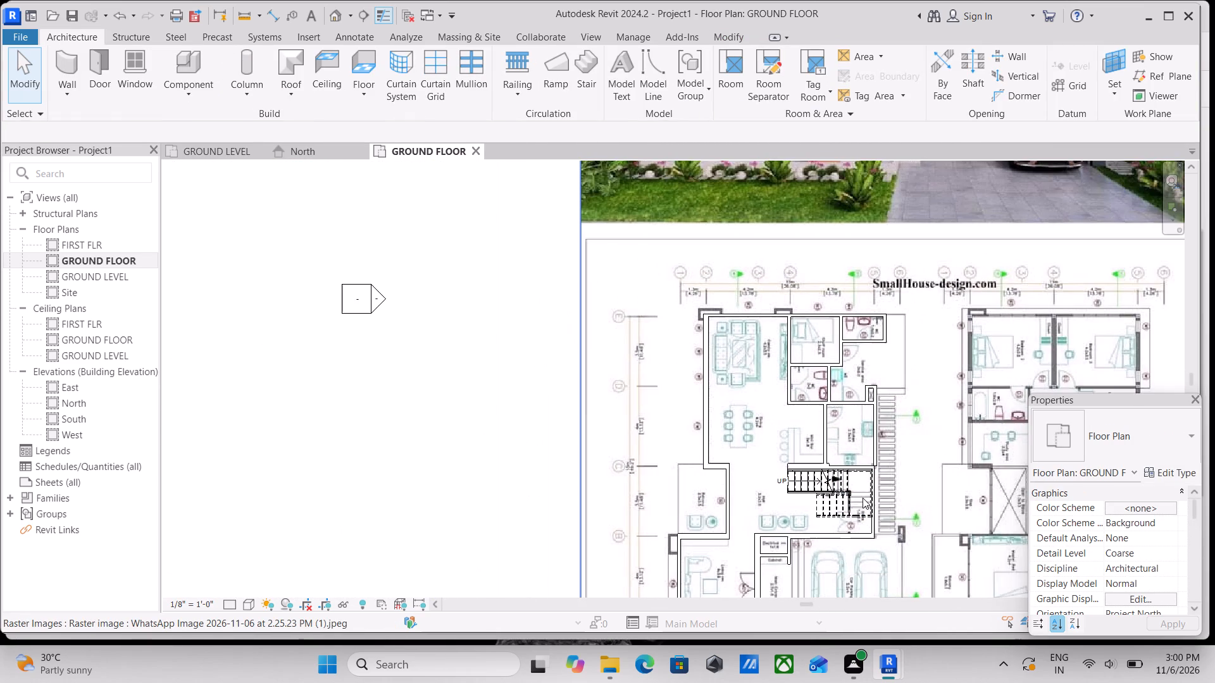
middle_click_drag(863, 498, 869, 519)
scroll(869, 519, "down", 5)
middle_click_drag(876, 510, 862, 521)
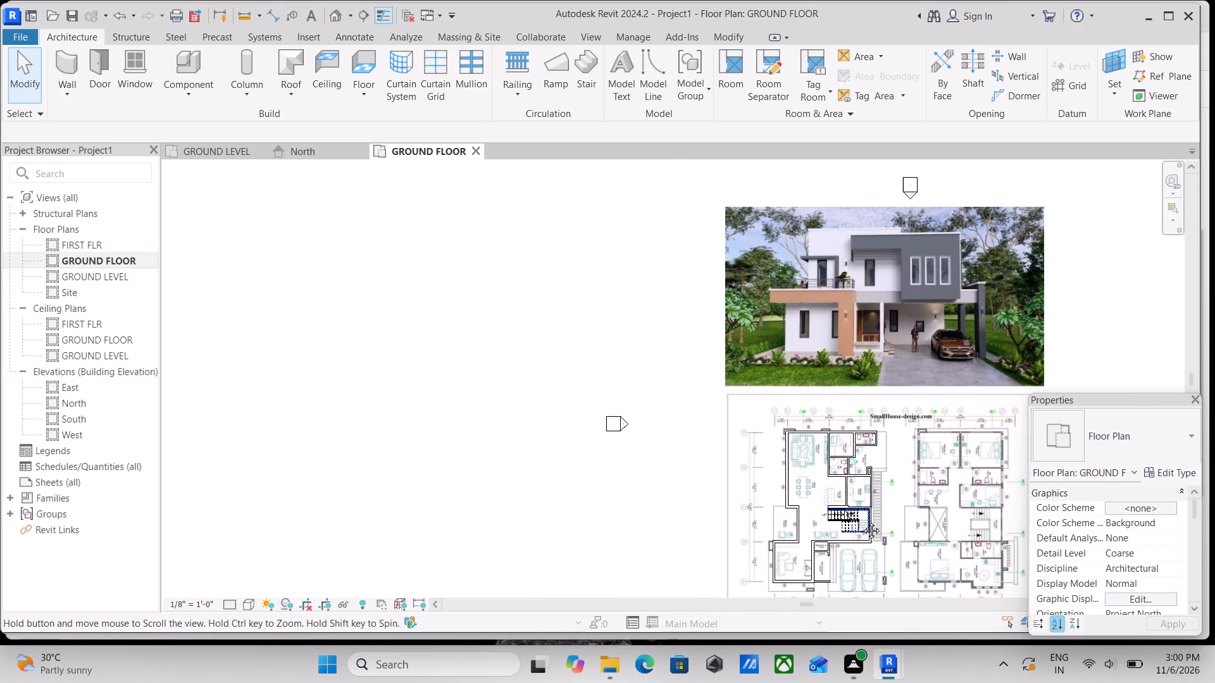
middle_click_drag(862, 521, 857, 522)
scroll(927, 473, "up", 3)
middle_click(874, 466)
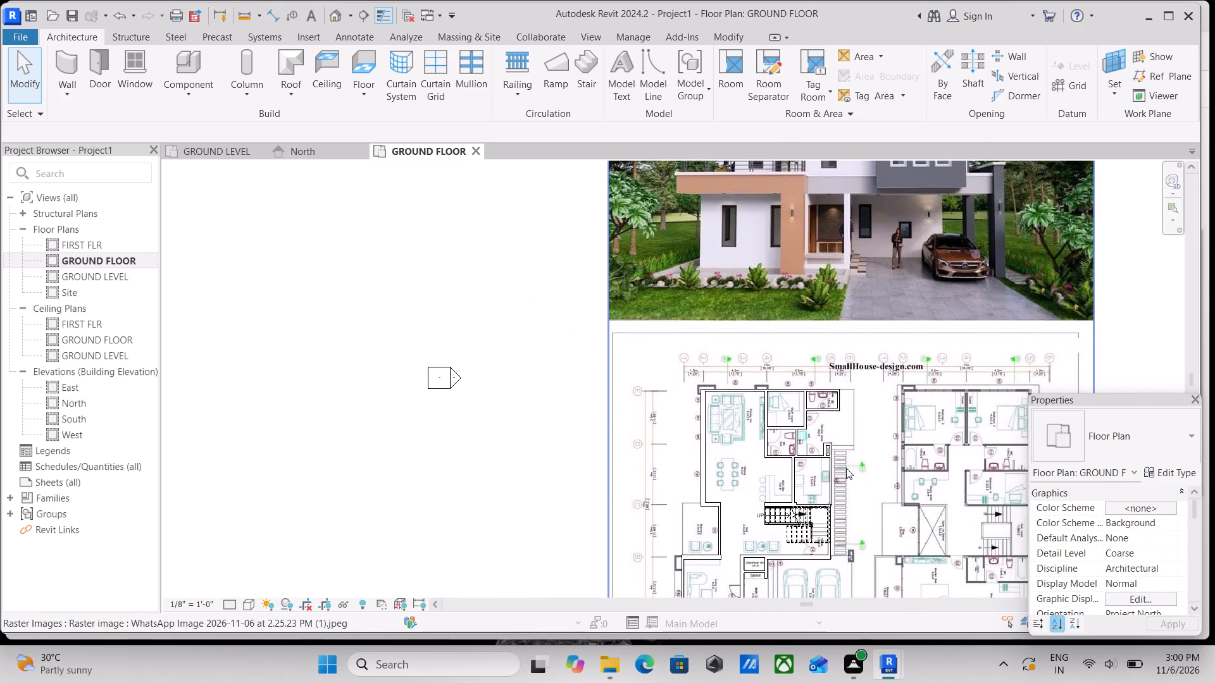
middle_click_drag(814, 451, 914, 407)
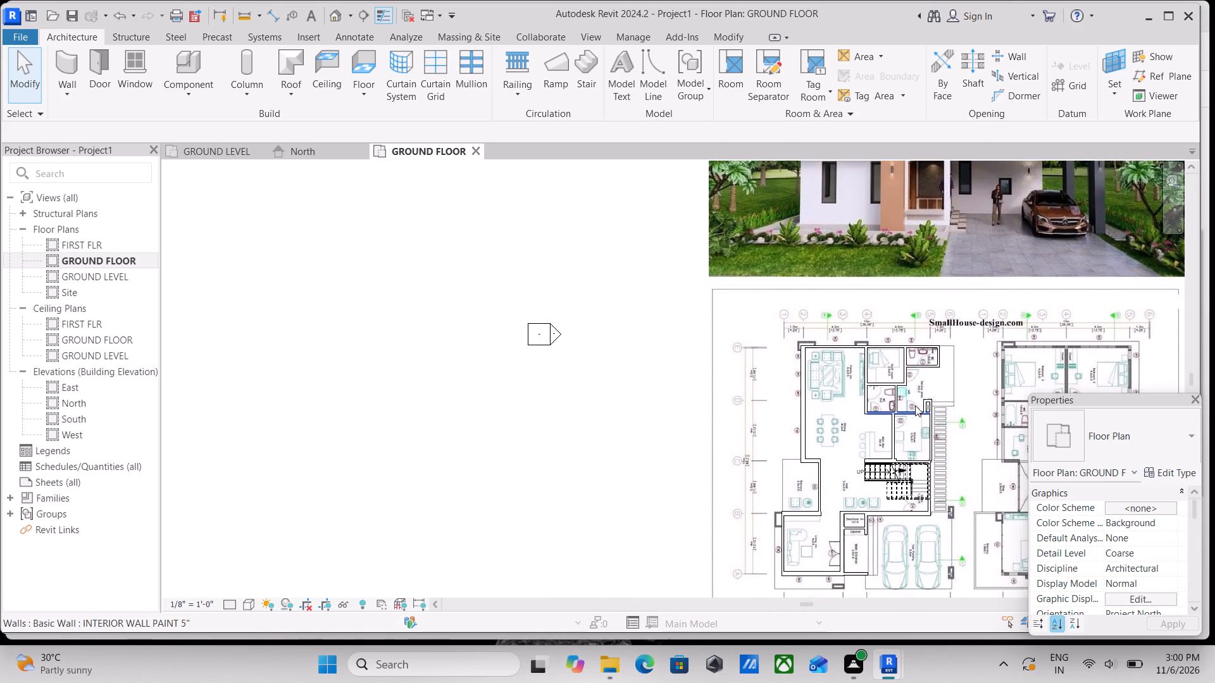
middle_click_drag(923, 532, 920, 458)
scroll(966, 515, "up", 8)
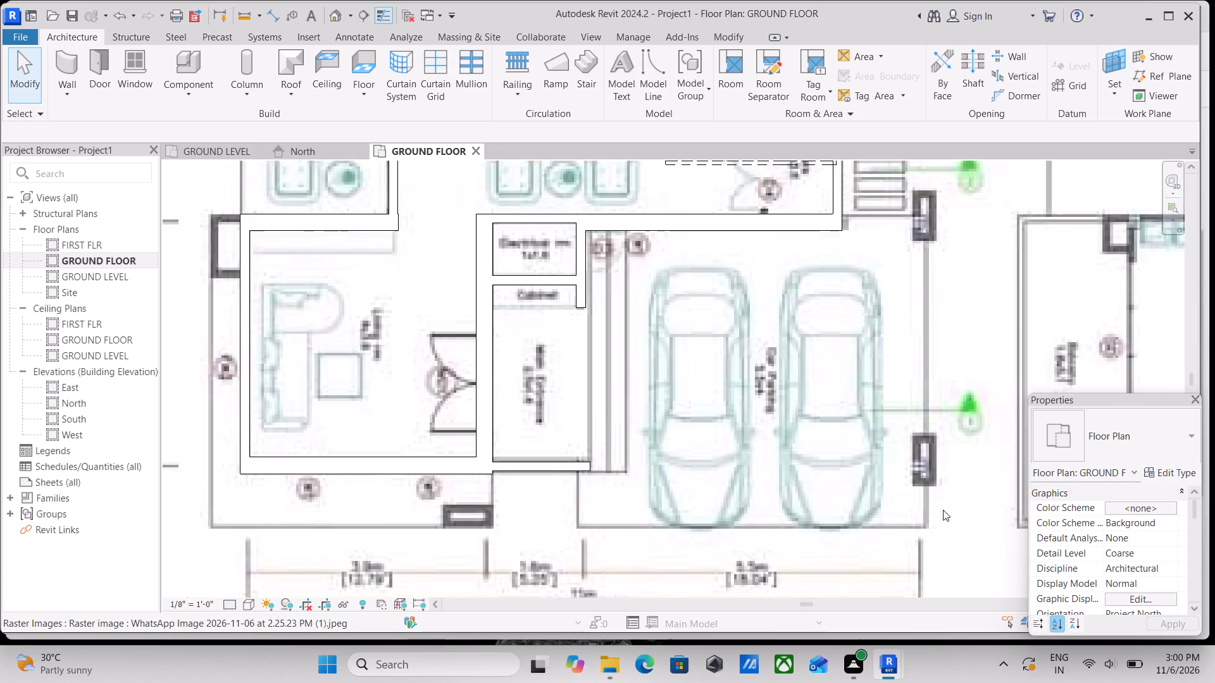
scroll(943, 510, "up", 3)
scroll(943, 502, "down", 7)
middle_click_drag(899, 489, 872, 553)
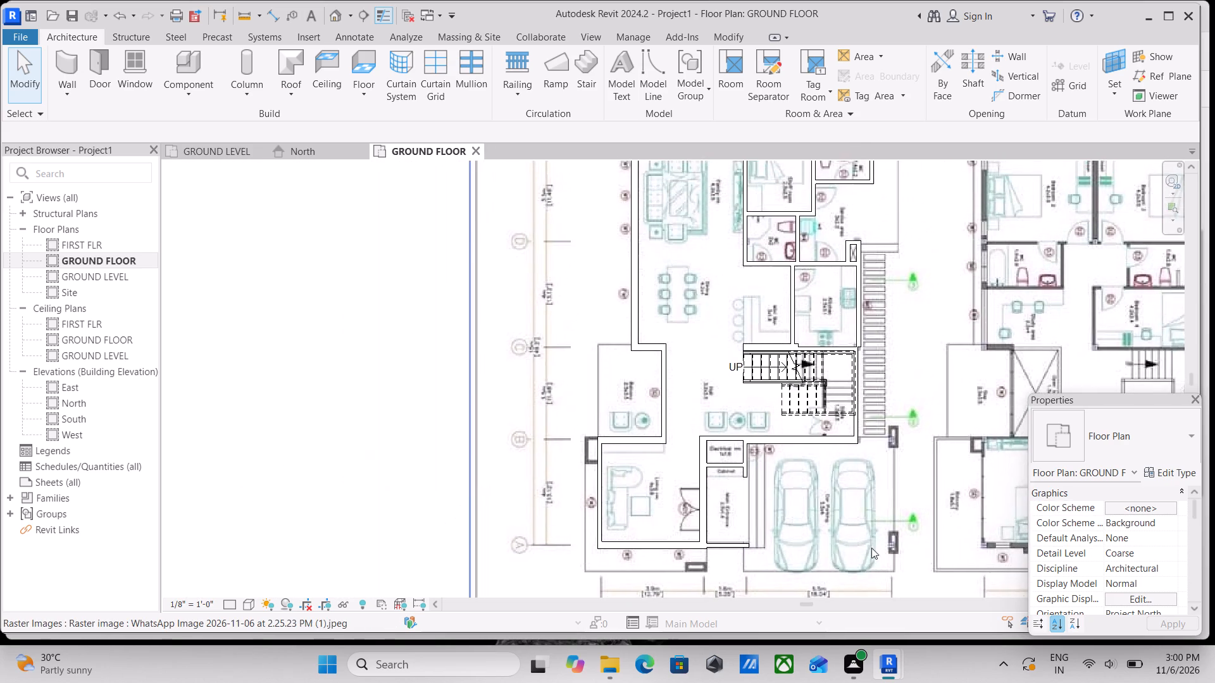
scroll(873, 536, "down", 6)
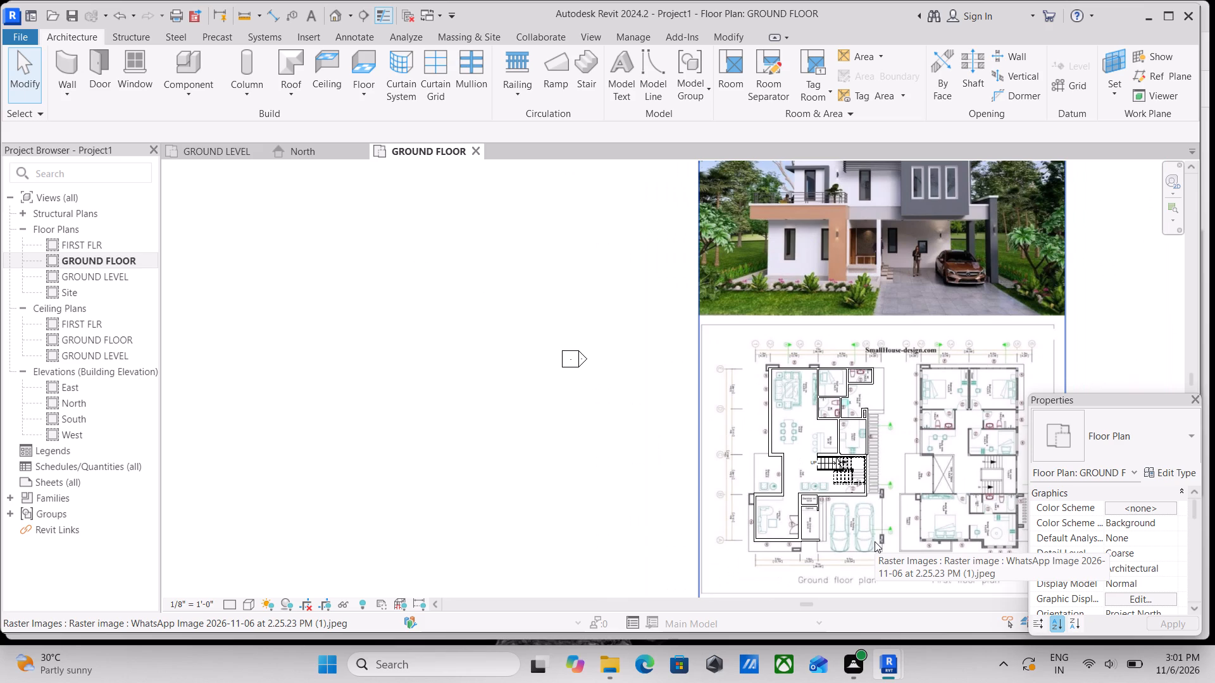
scroll(875, 541, "up", 2)
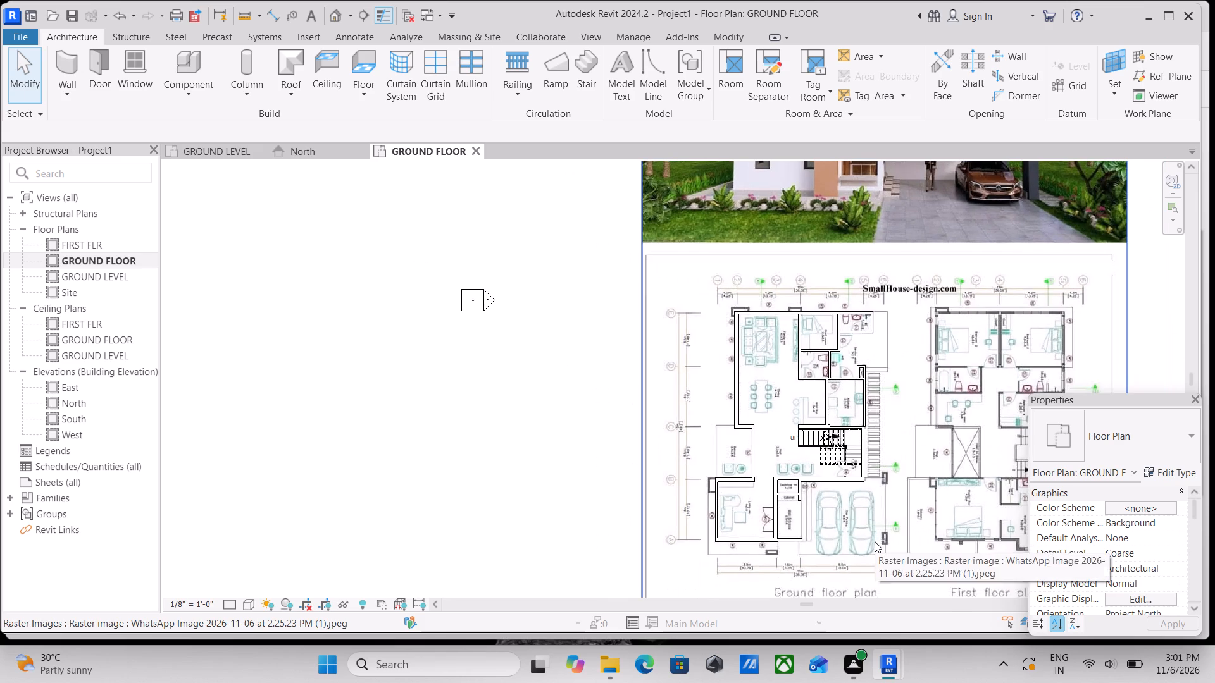
scroll(875, 541, "down", 3)
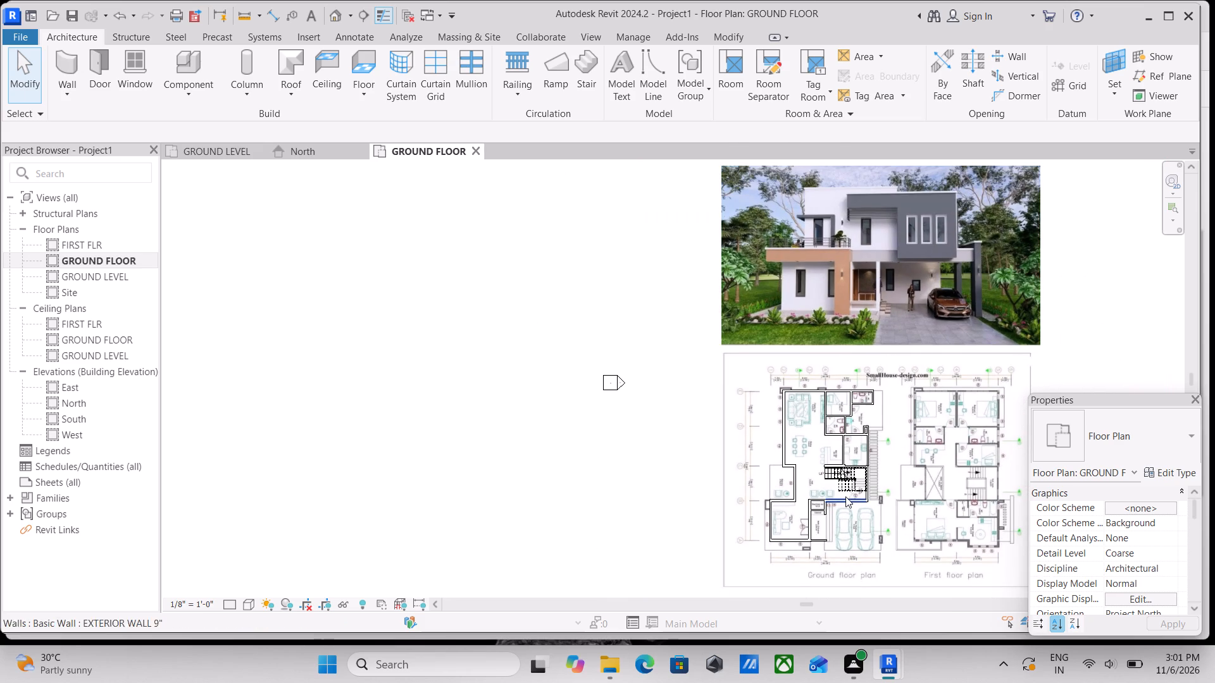
Review the traced walls of the living room, family room, service rooms and main entrance against the ground floor plan image.
scroll(778, 532, "up", 2)
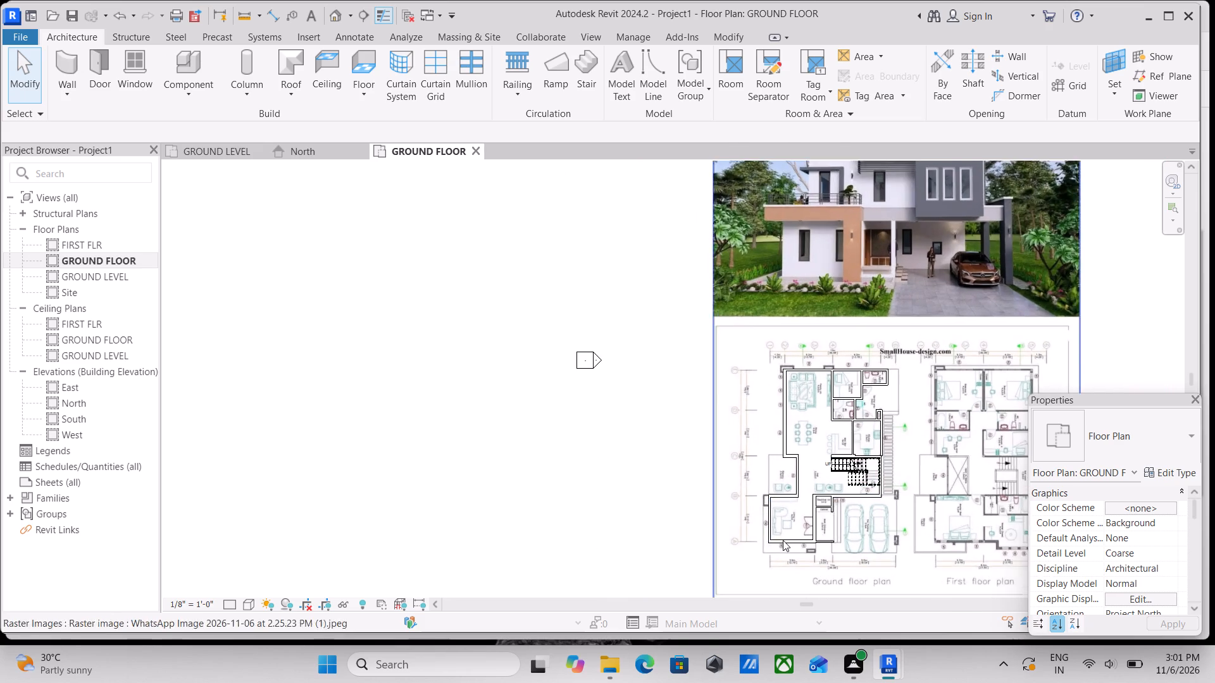
scroll(783, 540, "up", 14)
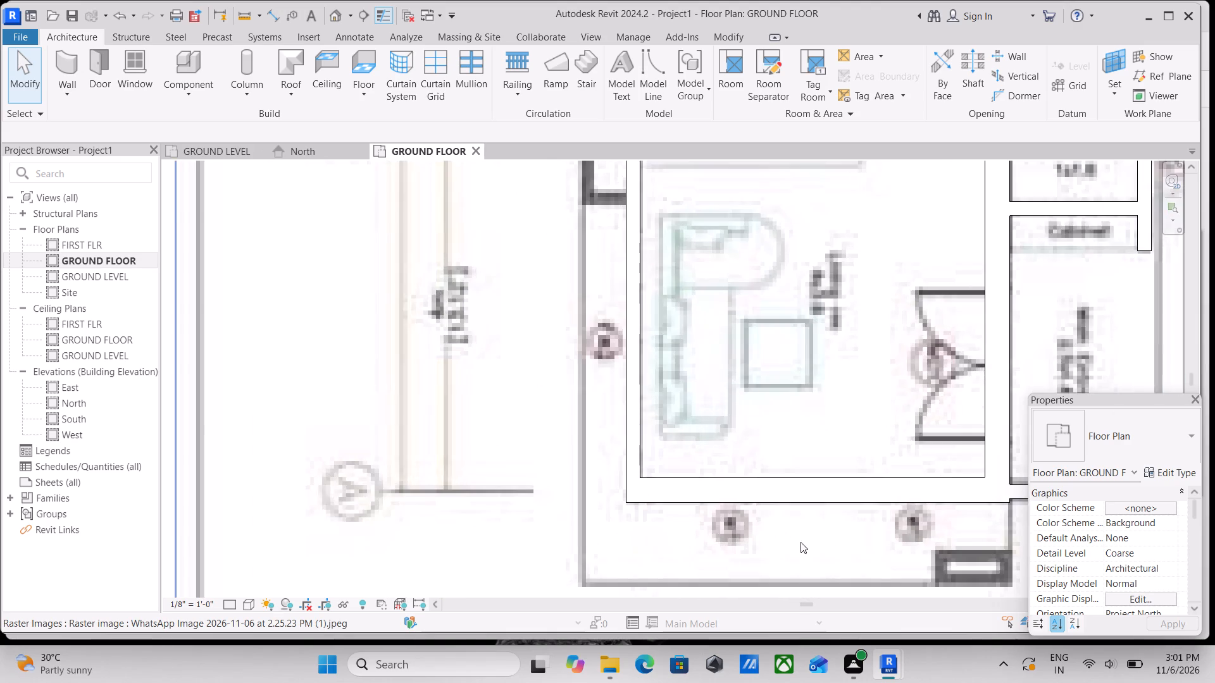
scroll(808, 520, "down", 11)
middle_click_drag(816, 508, 749, 554)
scroll(771, 391, "down", 1)
middle_click_drag(772, 422, 775, 490)
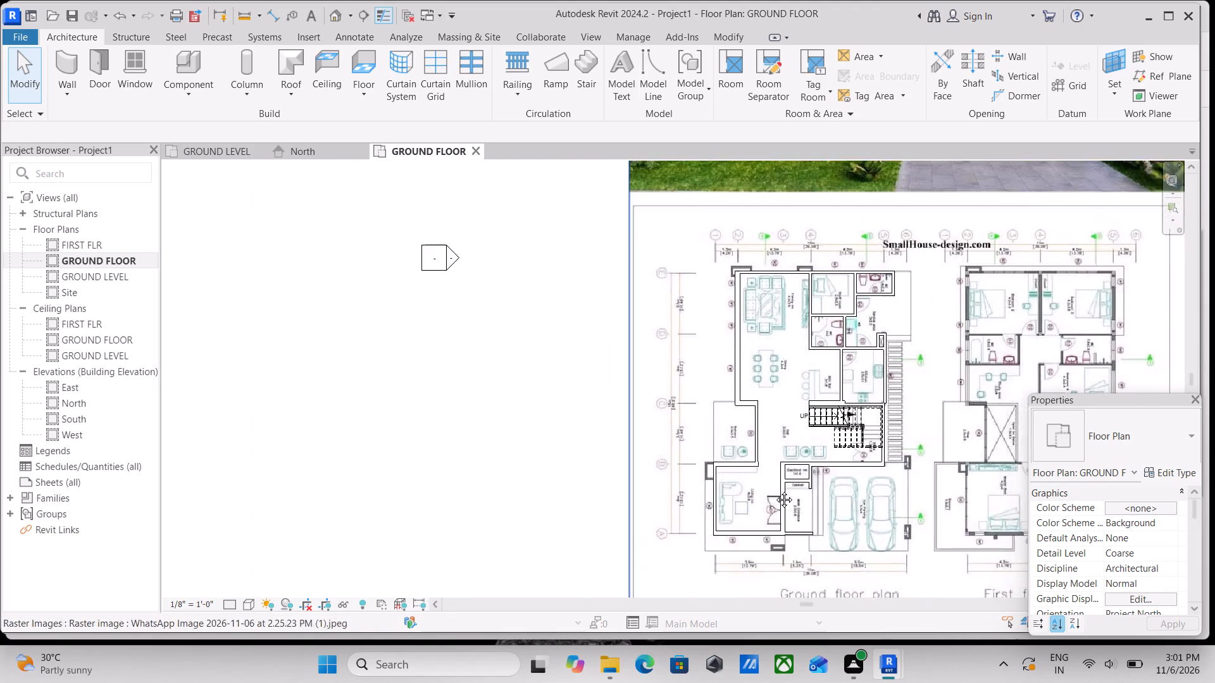
middle_click_drag(775, 490, 775, 529)
scroll(777, 433, "up", 5)
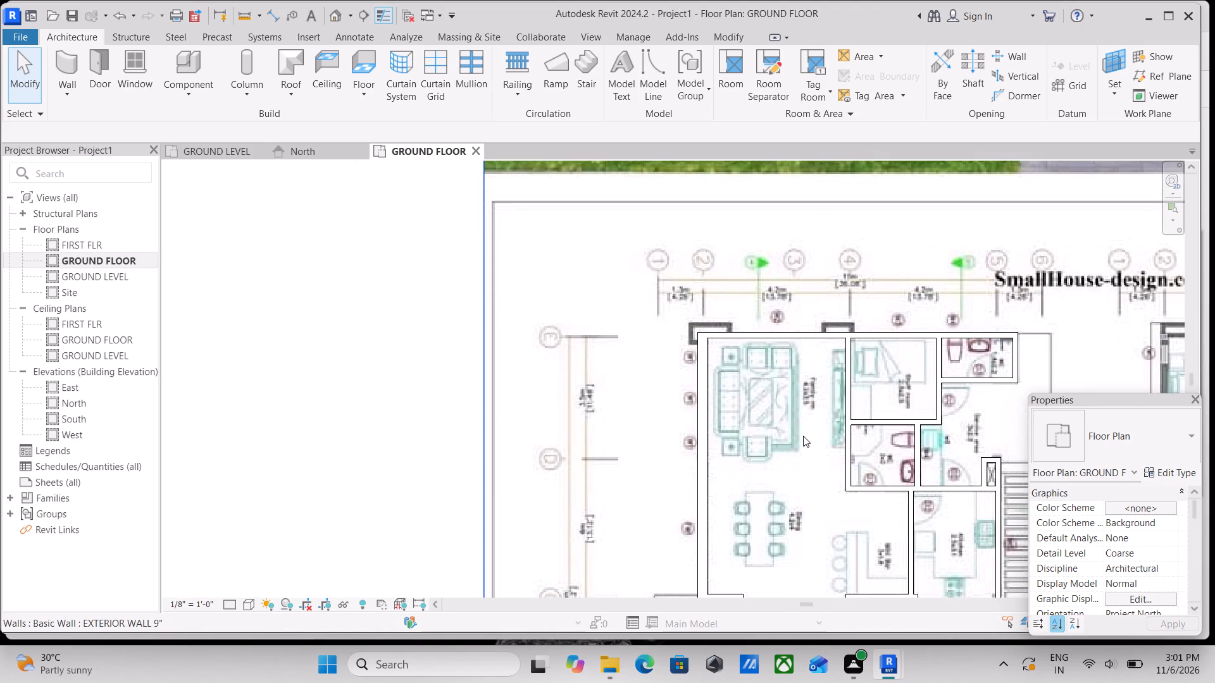
middle_click_drag(743, 395, 718, 470)
scroll(733, 448, "up", 1)
scroll(743, 441, "down", 2)
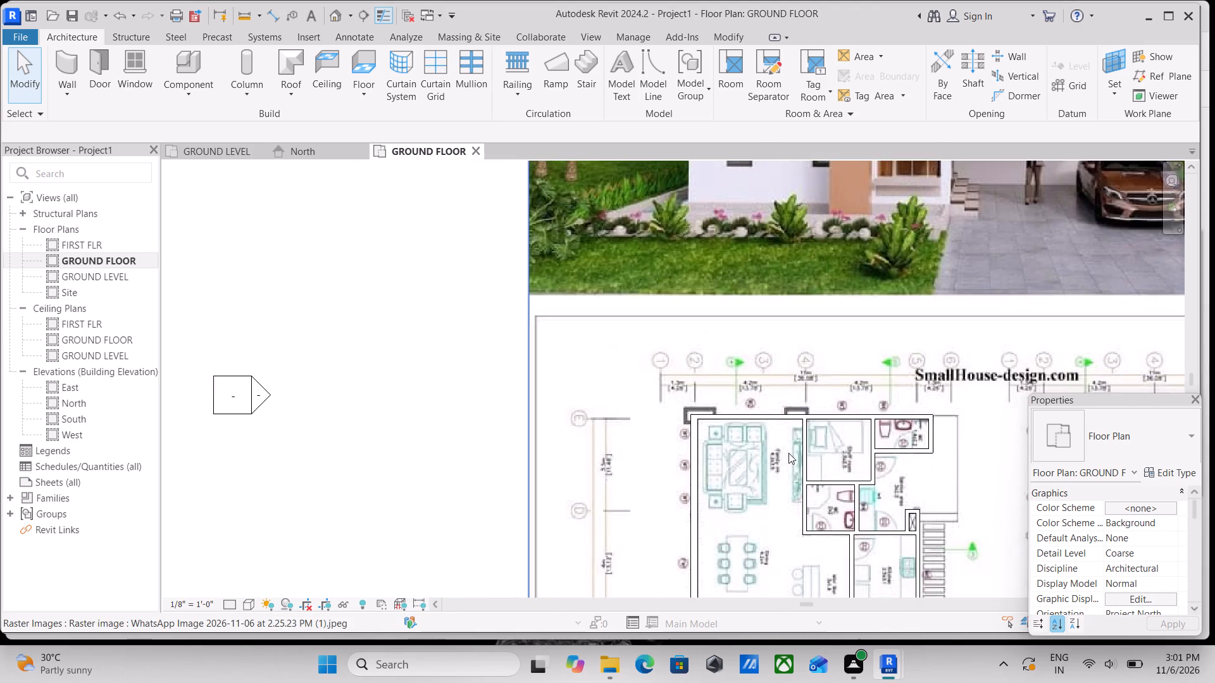
scroll(788, 453, "down", 3)
middle_click_drag(873, 448, 837, 562)
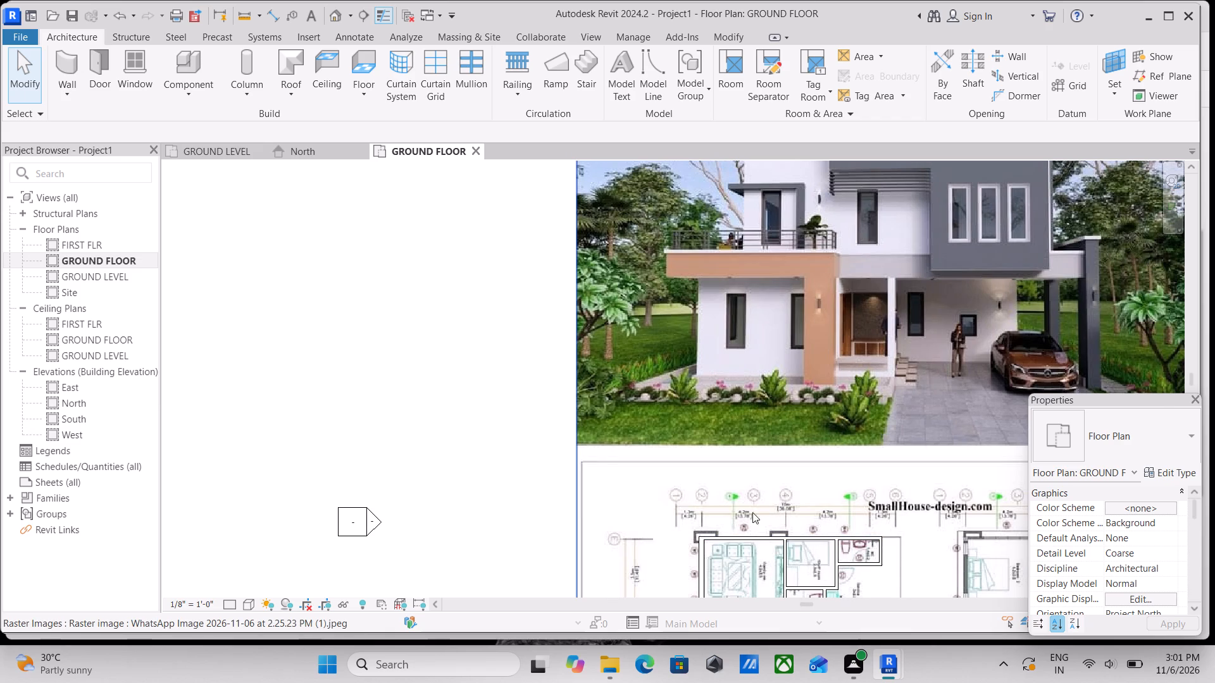
scroll(773, 491, "down", 2)
middle_click_drag(777, 549, 849, 469)
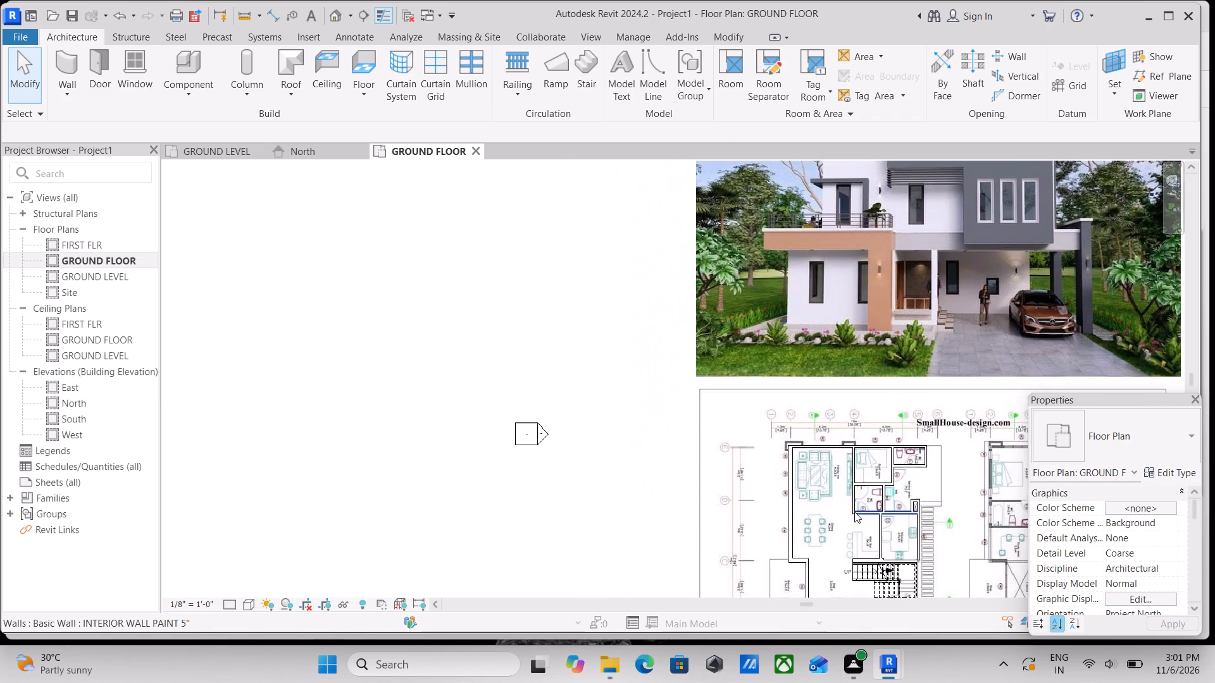
scroll(861, 507, "up", 3)
middle_click_drag(931, 466, 771, 415)
scroll(778, 431, "up", 4)
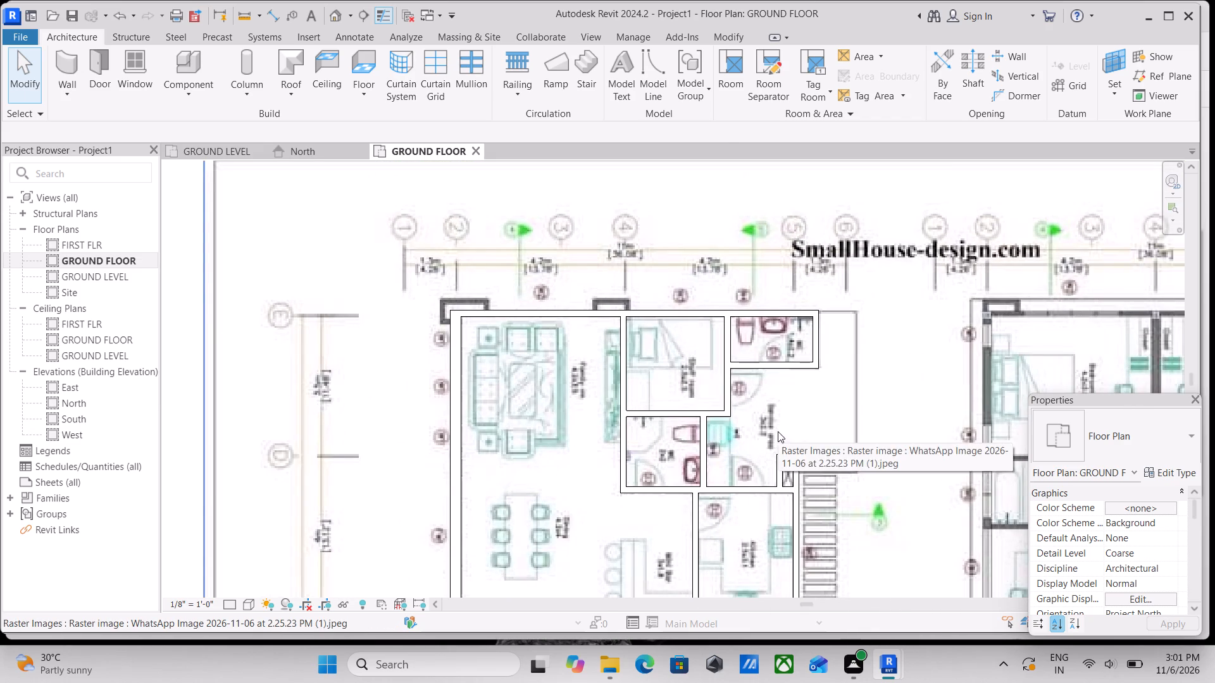
scroll(895, 397, "down", 2)
middle_click_drag(838, 455, 869, 400)
scroll(804, 520, "down", 1)
middle_click_drag(804, 520, 834, 426)
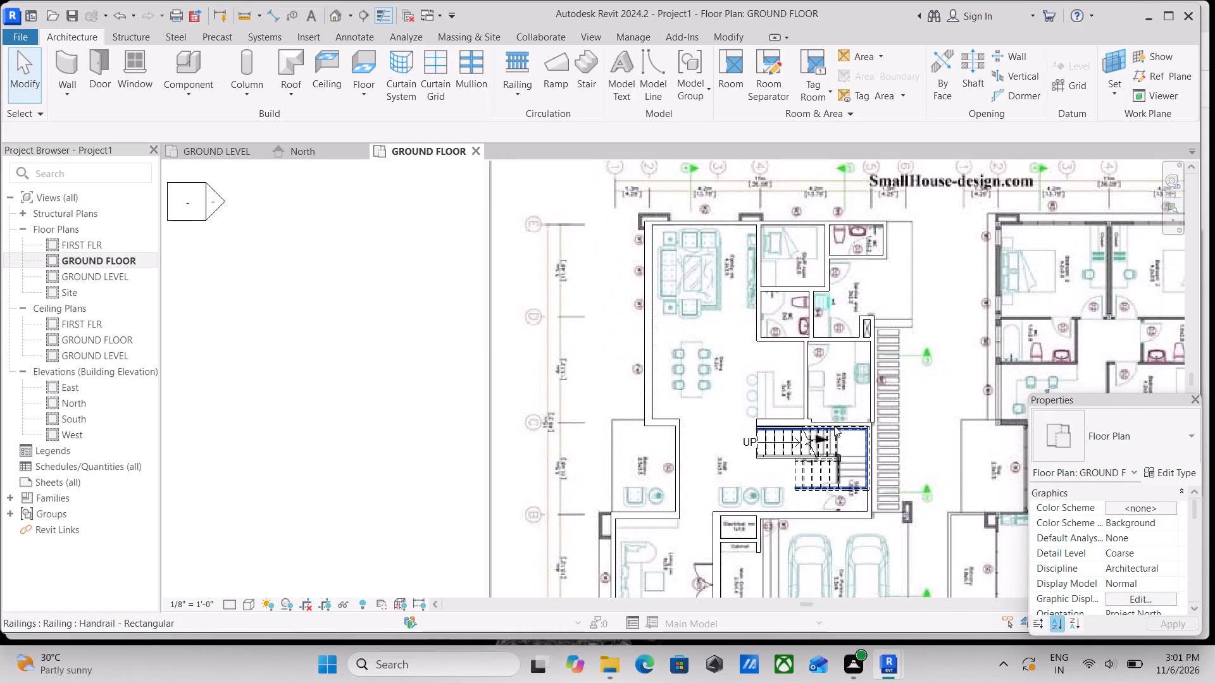
scroll(834, 426, "down", 2)
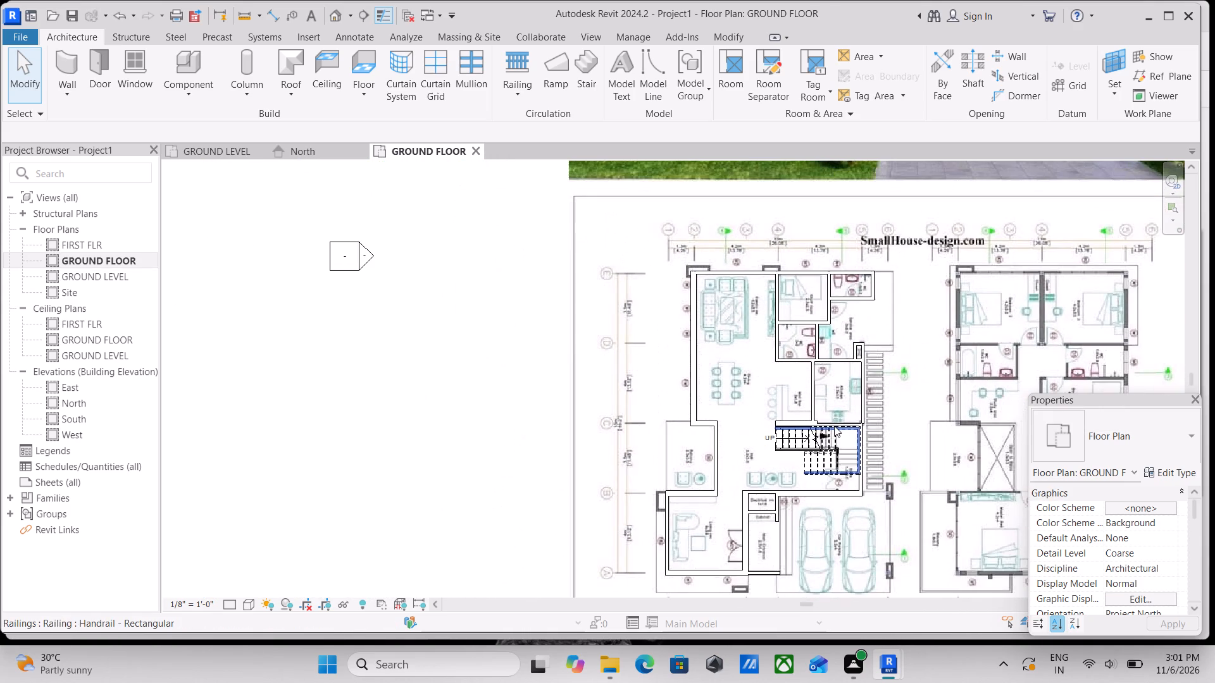
middle_click_drag(847, 476, 847, 464)
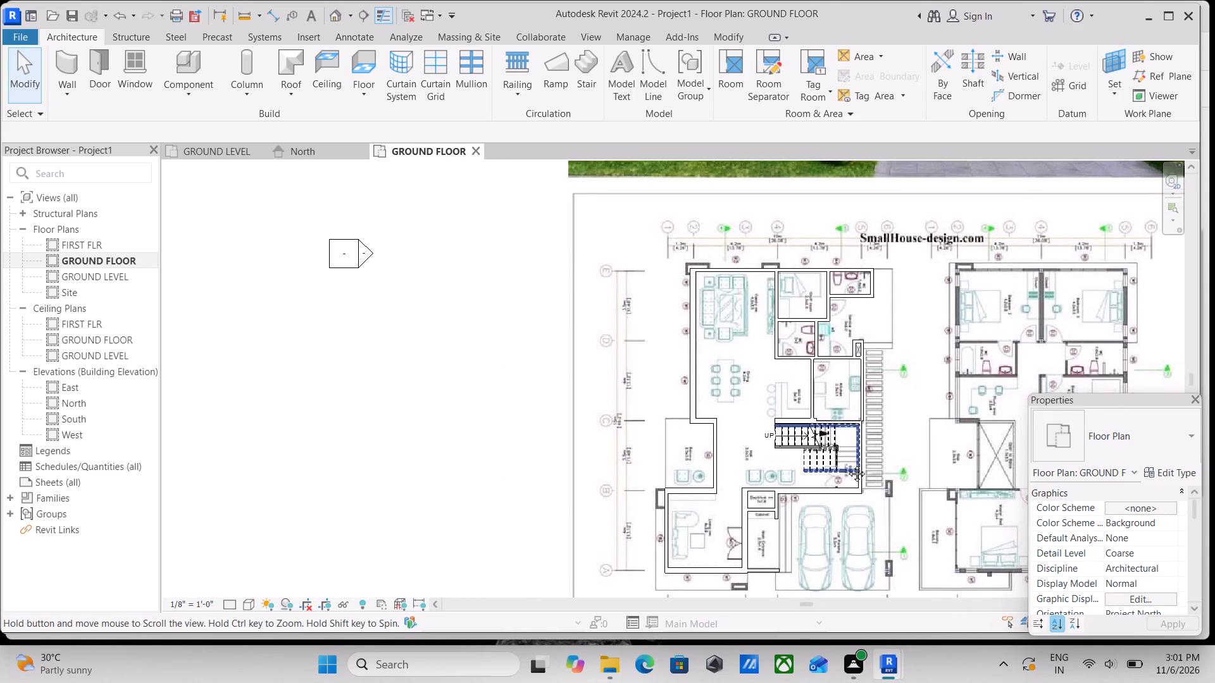
middle_click_drag(847, 464, 858, 418)
scroll(816, 529, "up", 3)
scroll(734, 524, "up", 4)
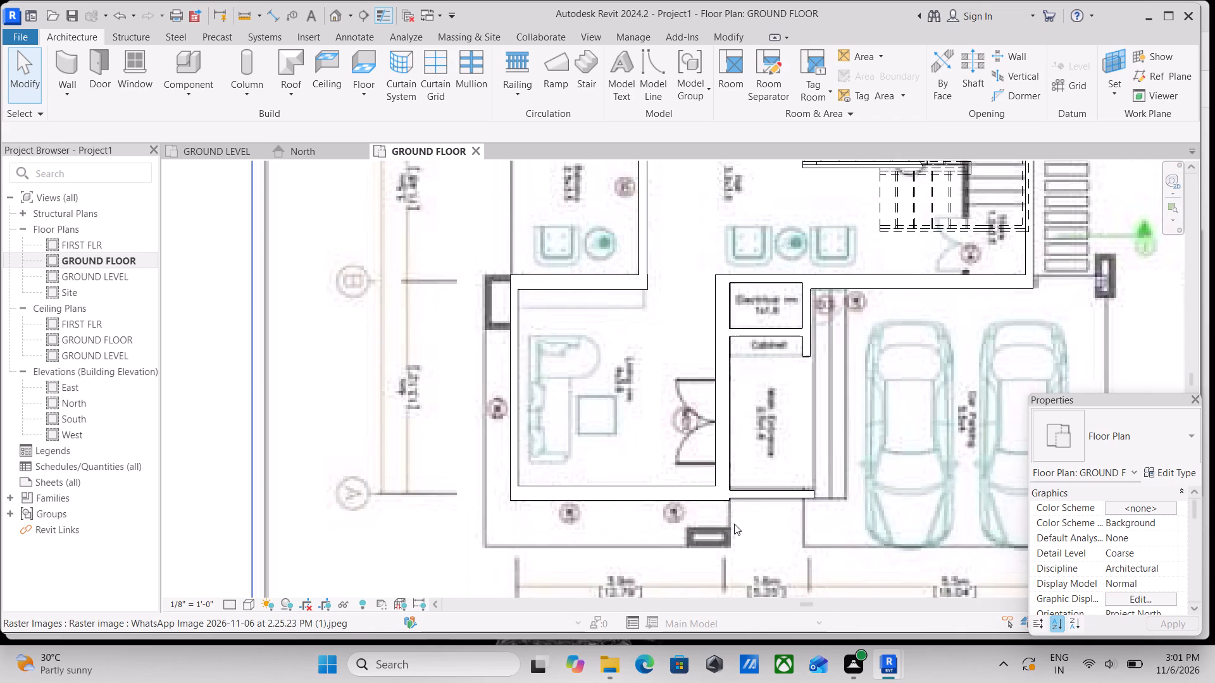
scroll(744, 515, "down", 2)
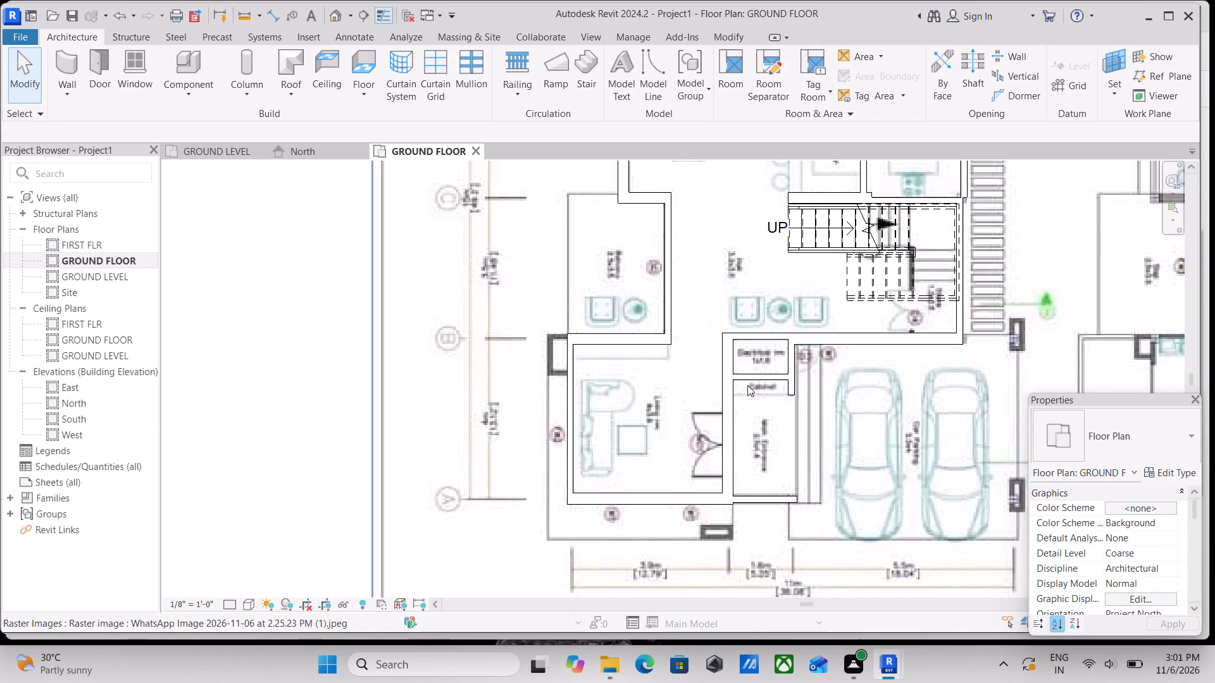
scroll(787, 401, "down", 2)
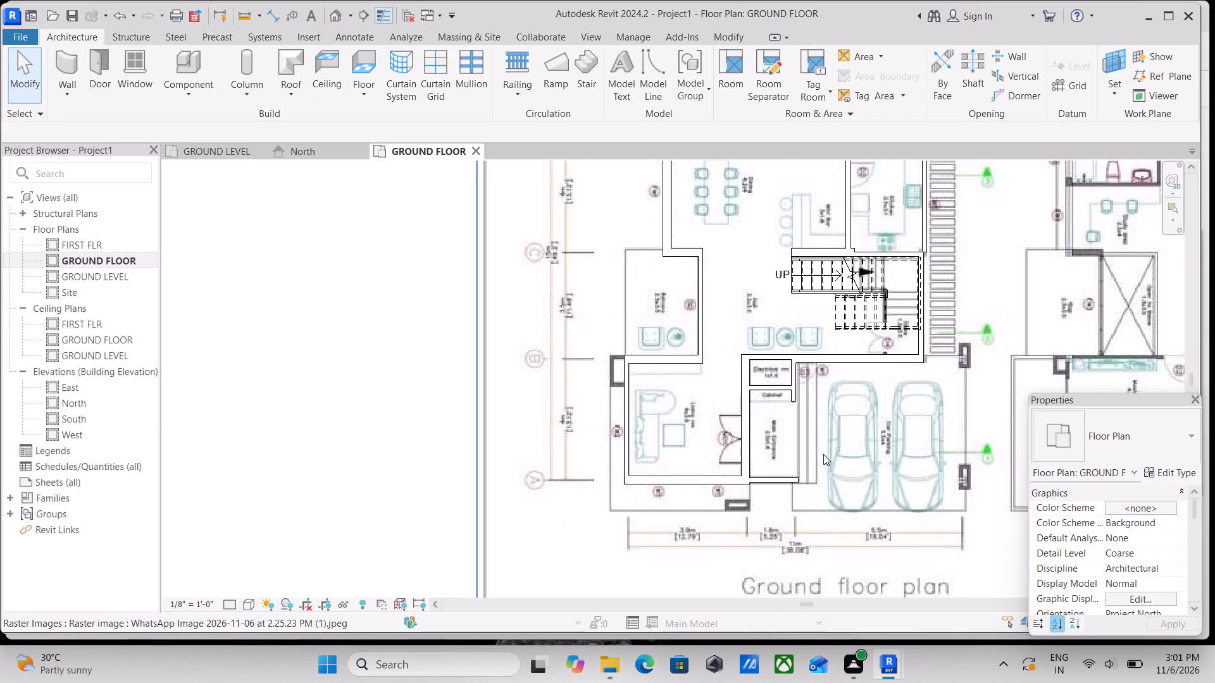
middle_click_drag(823, 454, 627, 458)
middle_click_drag(628, 412, 649, 447)
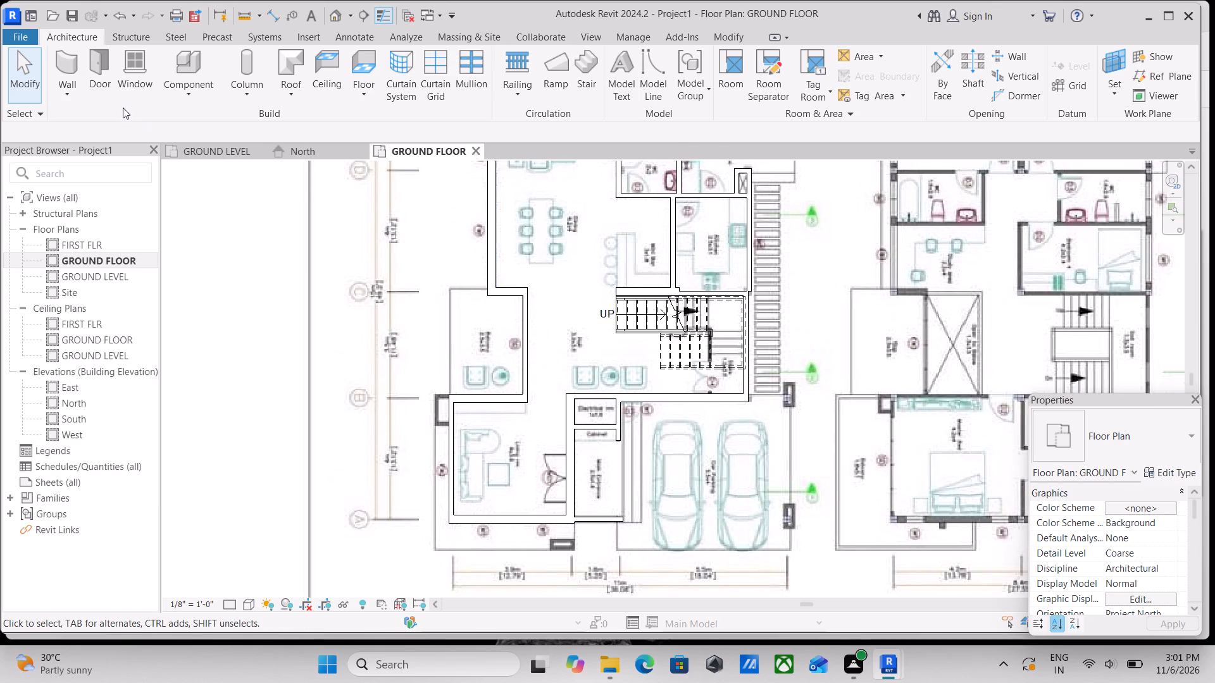
Check the walls and stair in the GROUND LEVEL plan, and inspect the main entrance area in the GROUND FLOOR plan.
left_click(187, 157)
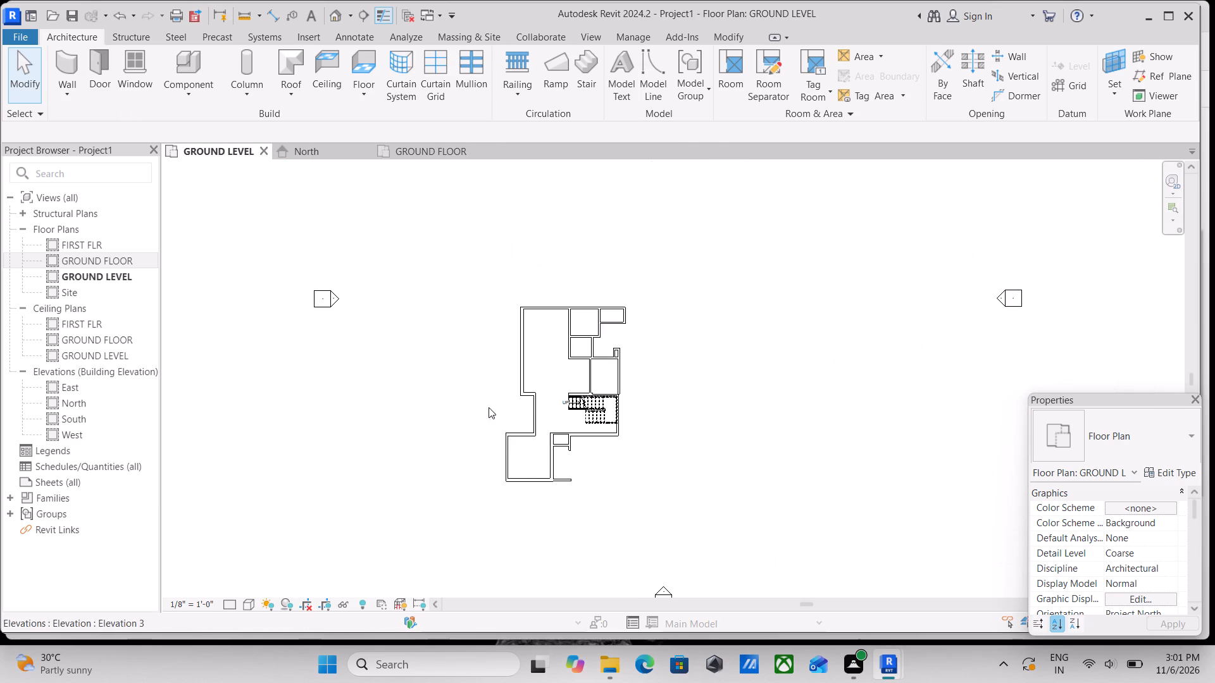
scroll(577, 477, "up", 6)
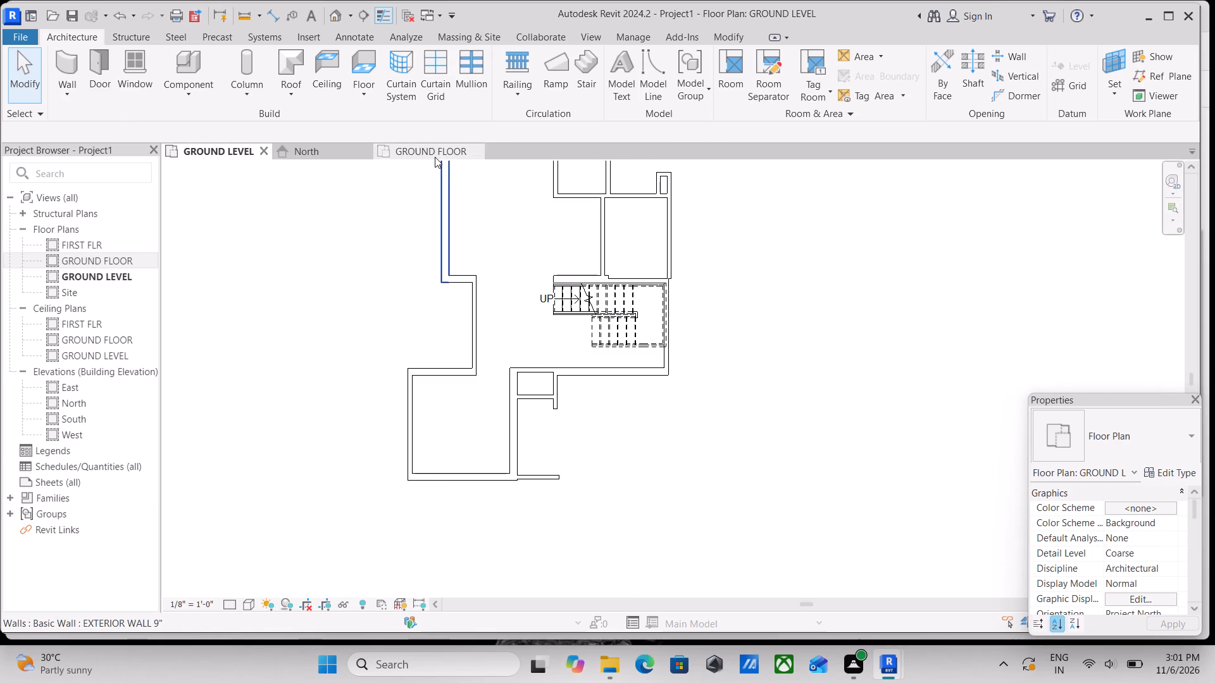
left_click(435, 157)
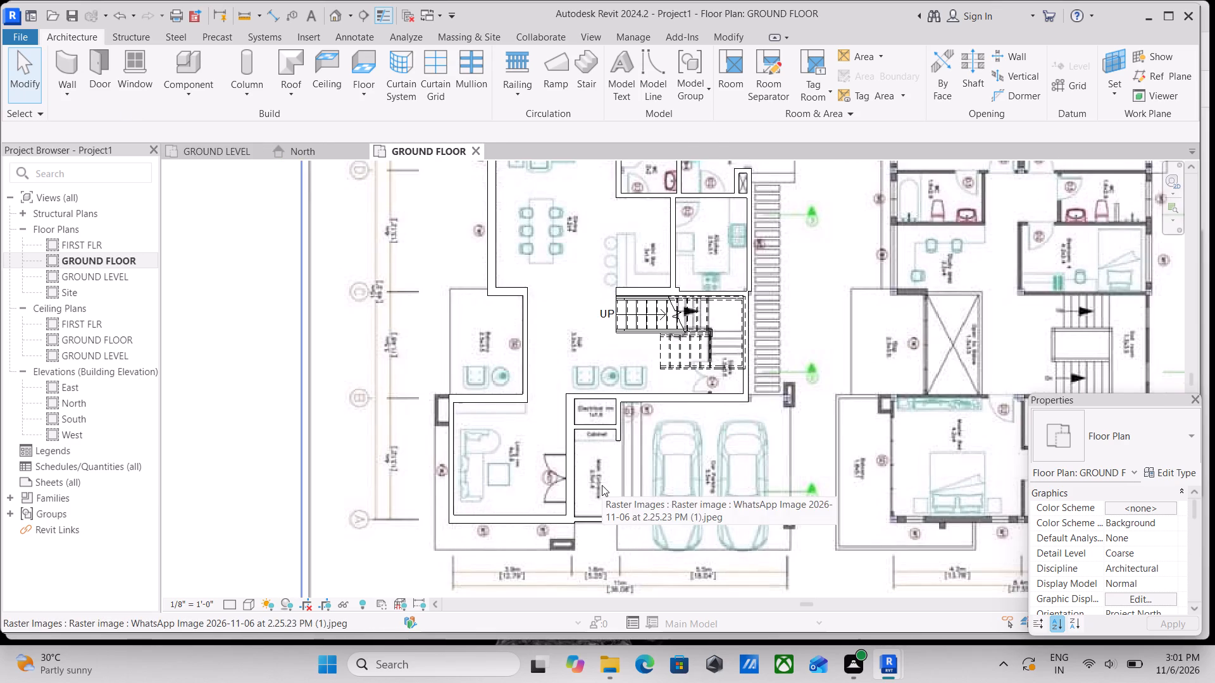
scroll(628, 510, "up", 7)
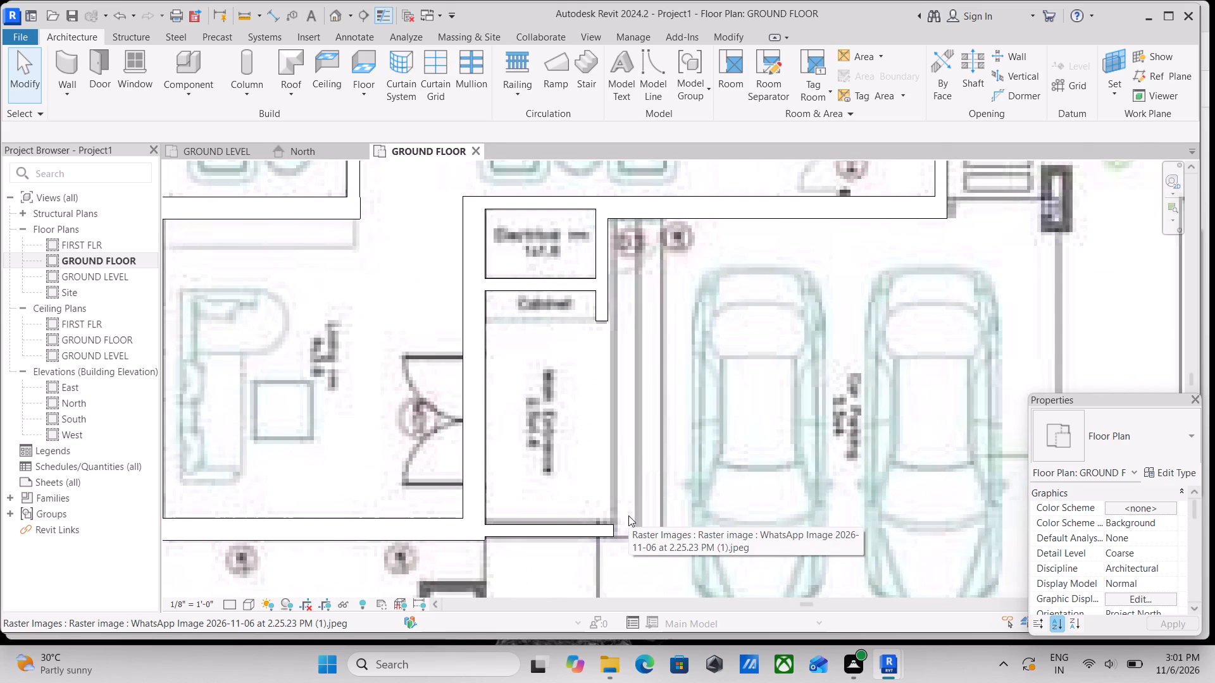
scroll(628, 515, "down", 4)
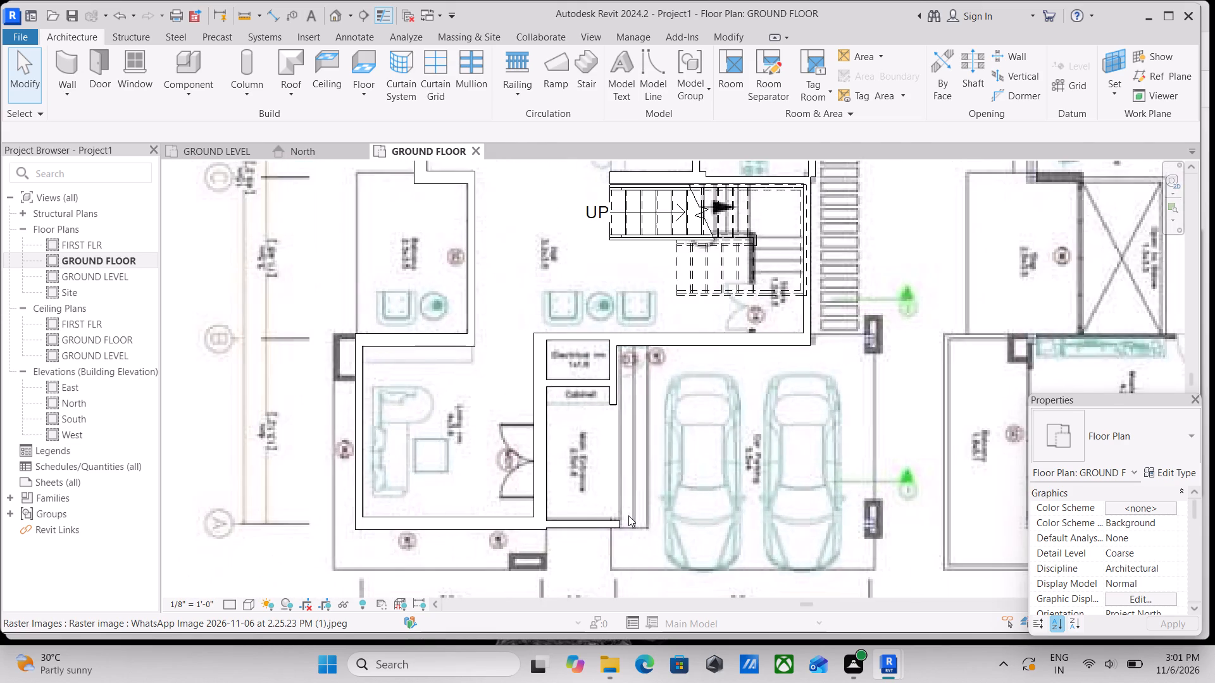
scroll(628, 515, "down", 3)
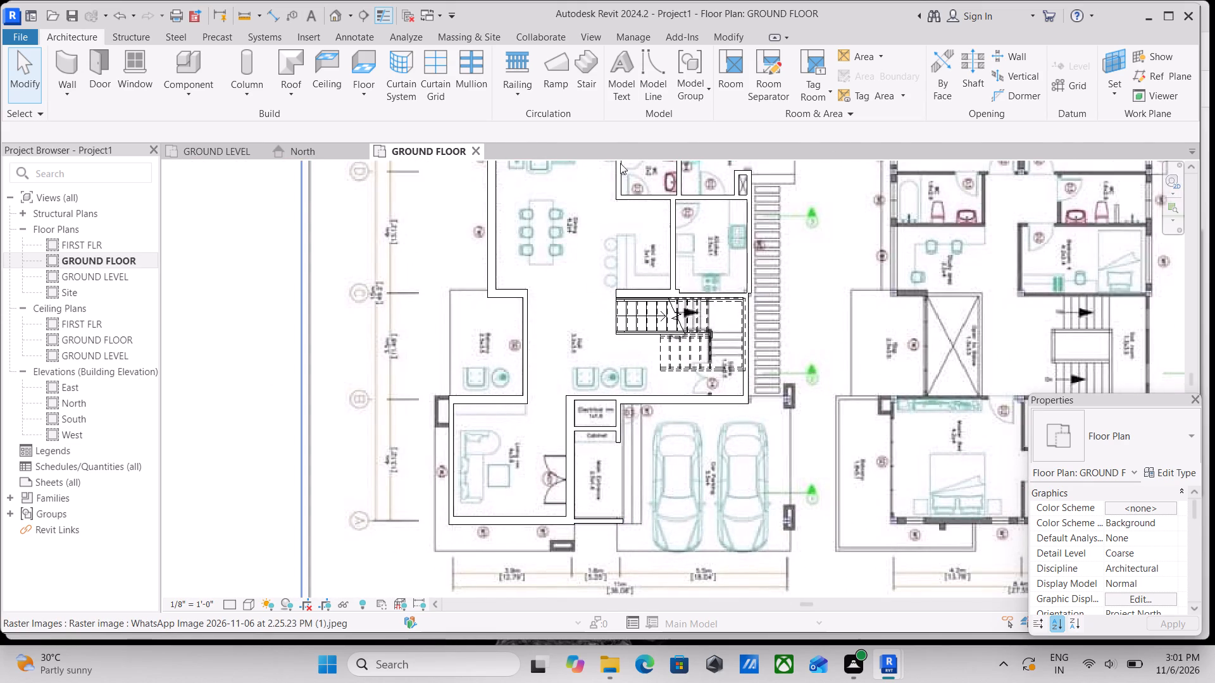
scroll(446, 298, "down", 2)
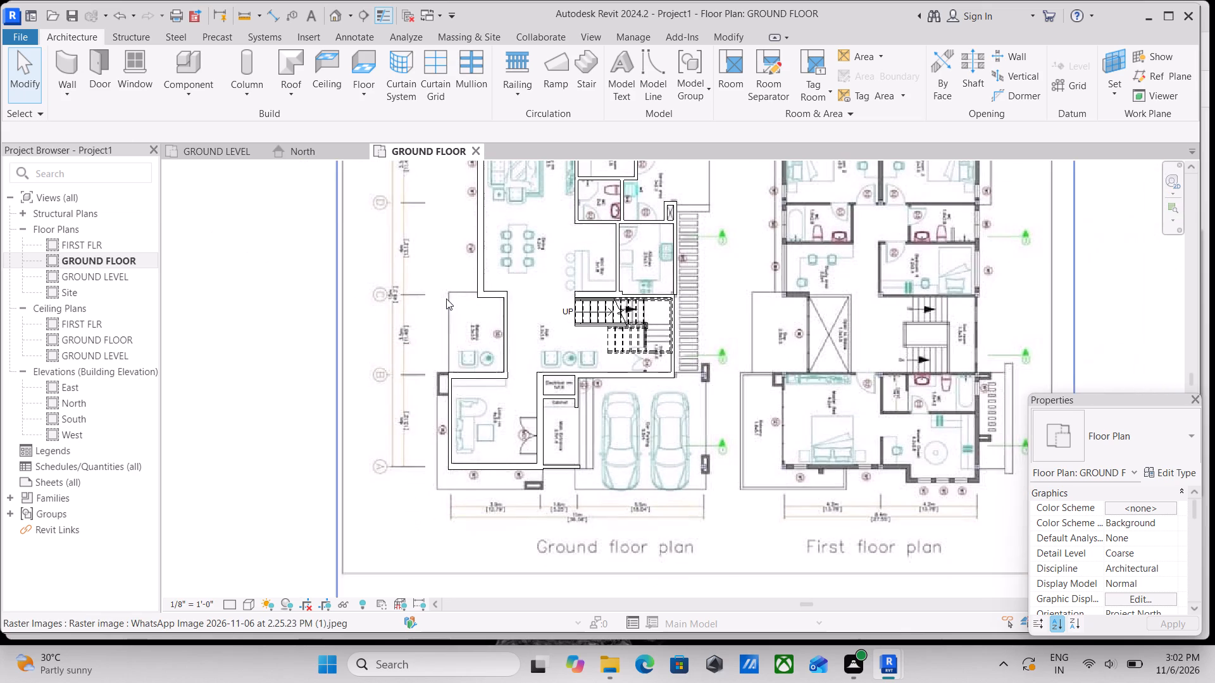
Check the GROUND LEVEL, GROUND FLOOR and FIRST FLR level lines against the walls in the North elevation.
left_click(302, 153)
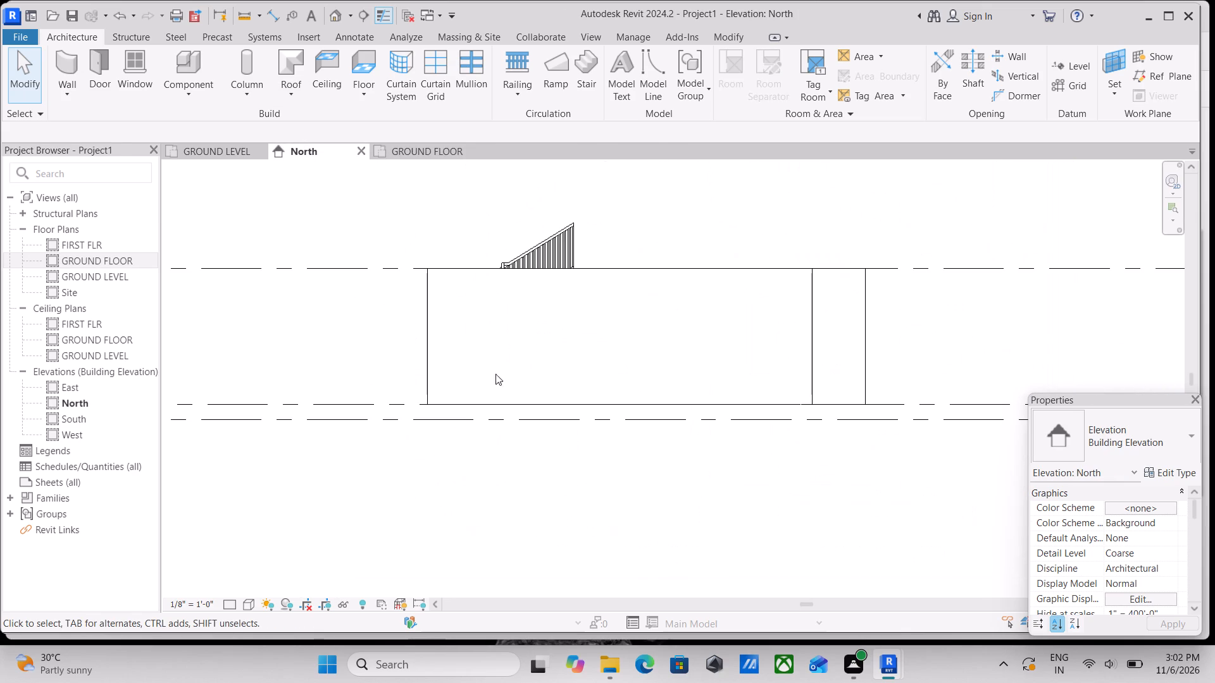
scroll(574, 379, "down", 2)
middle_click_drag(574, 379, 368, 395)
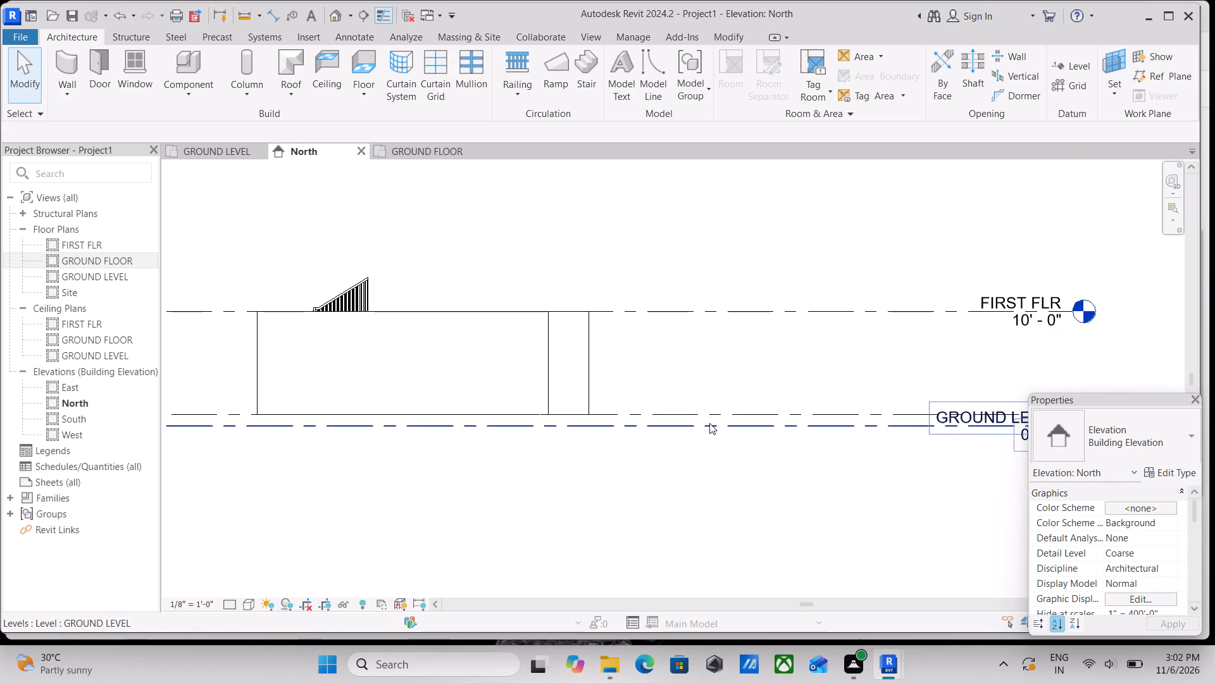
scroll(709, 423, "down", 2)
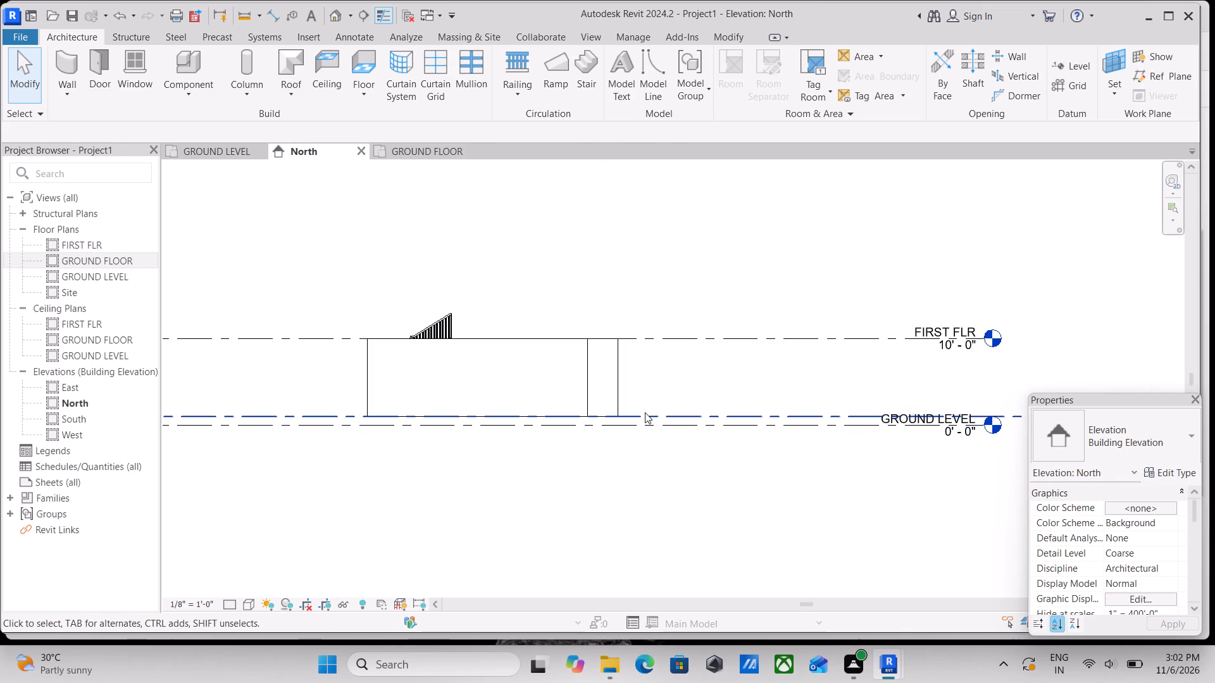
left_click(645, 412)
scroll(646, 412, "down", 2)
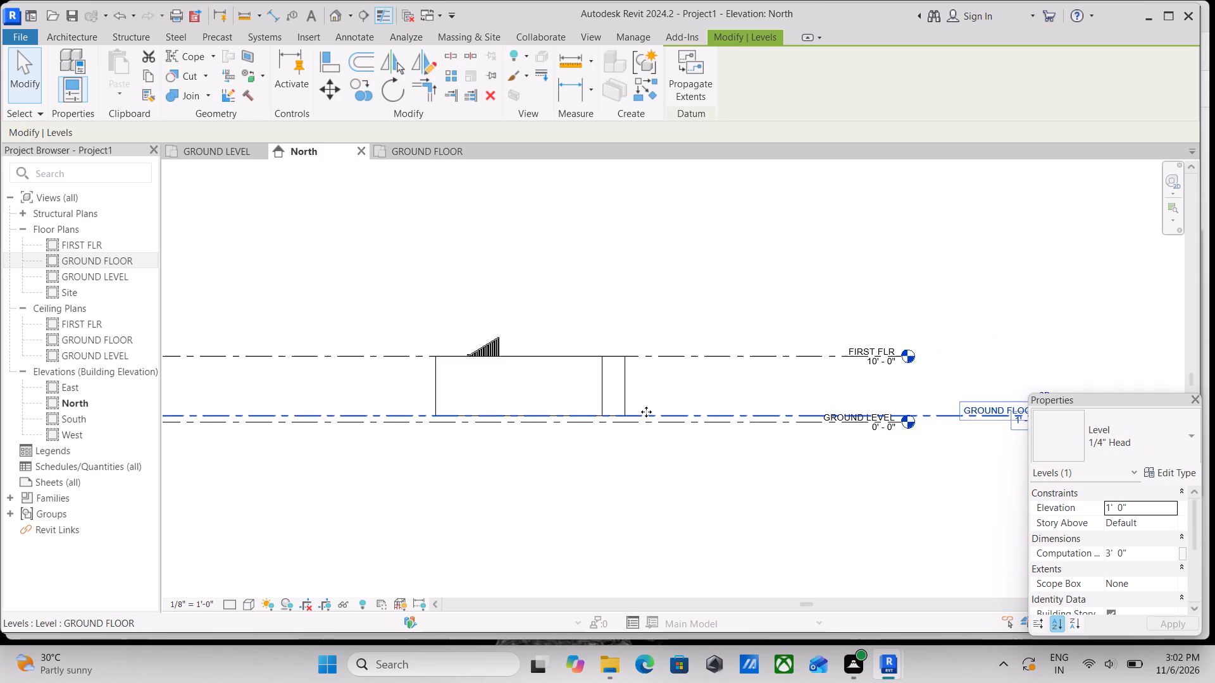
key("Escape")
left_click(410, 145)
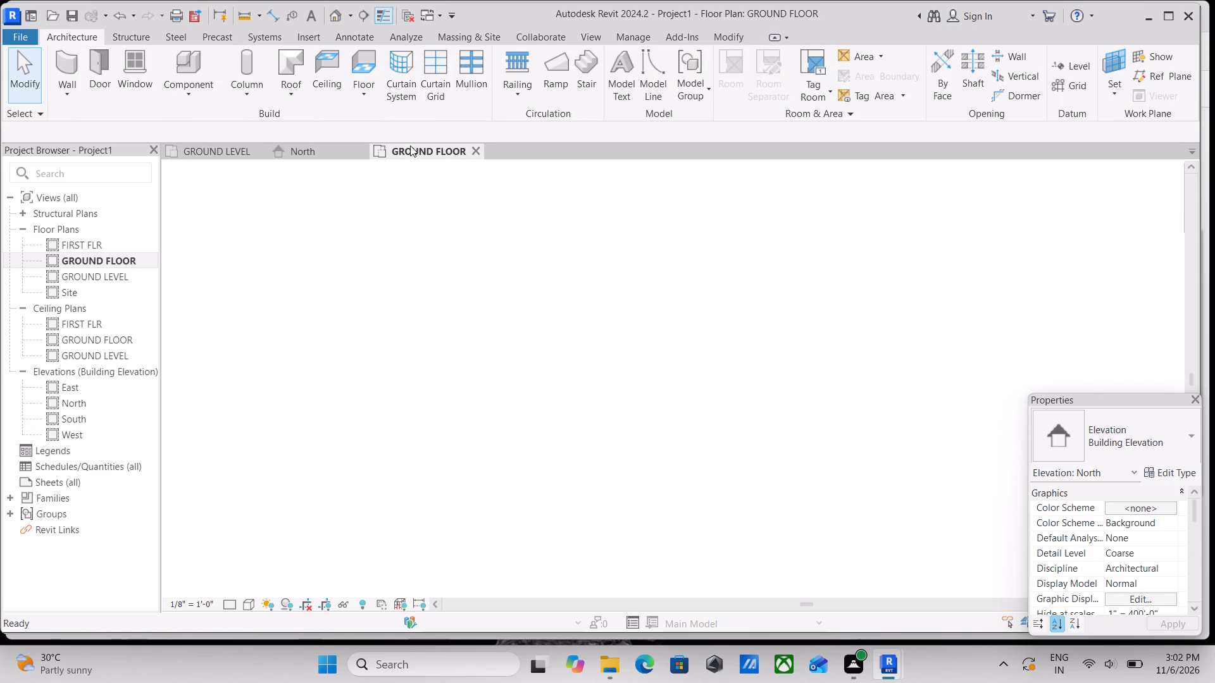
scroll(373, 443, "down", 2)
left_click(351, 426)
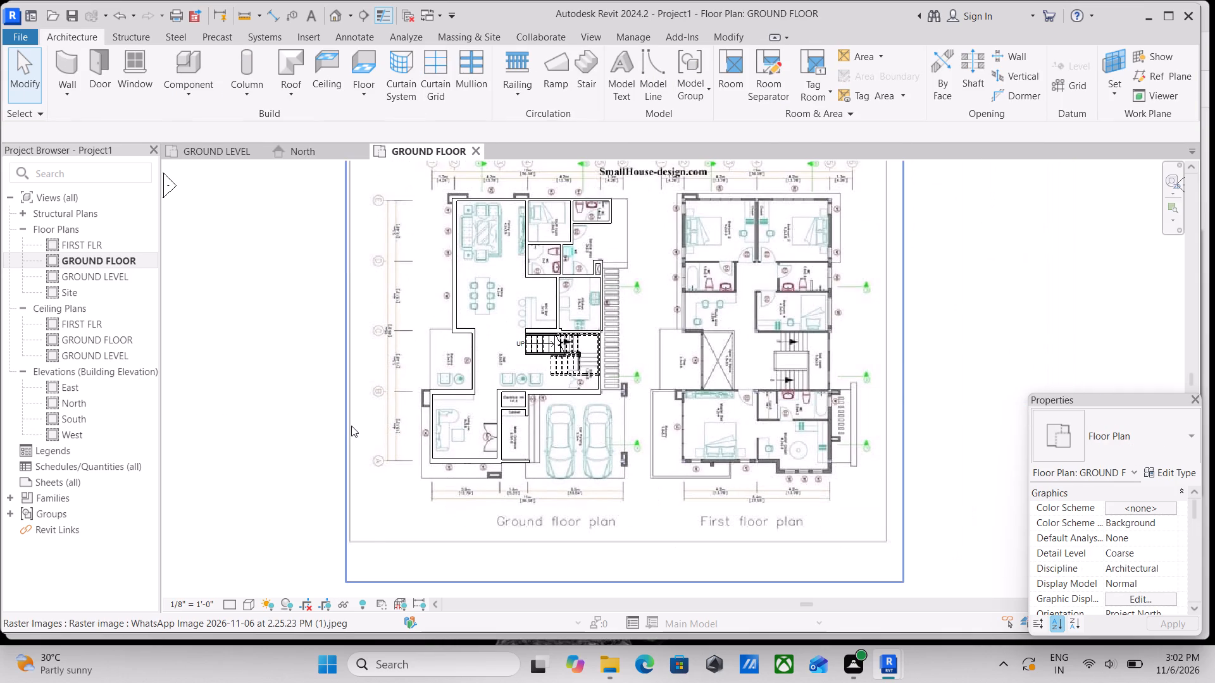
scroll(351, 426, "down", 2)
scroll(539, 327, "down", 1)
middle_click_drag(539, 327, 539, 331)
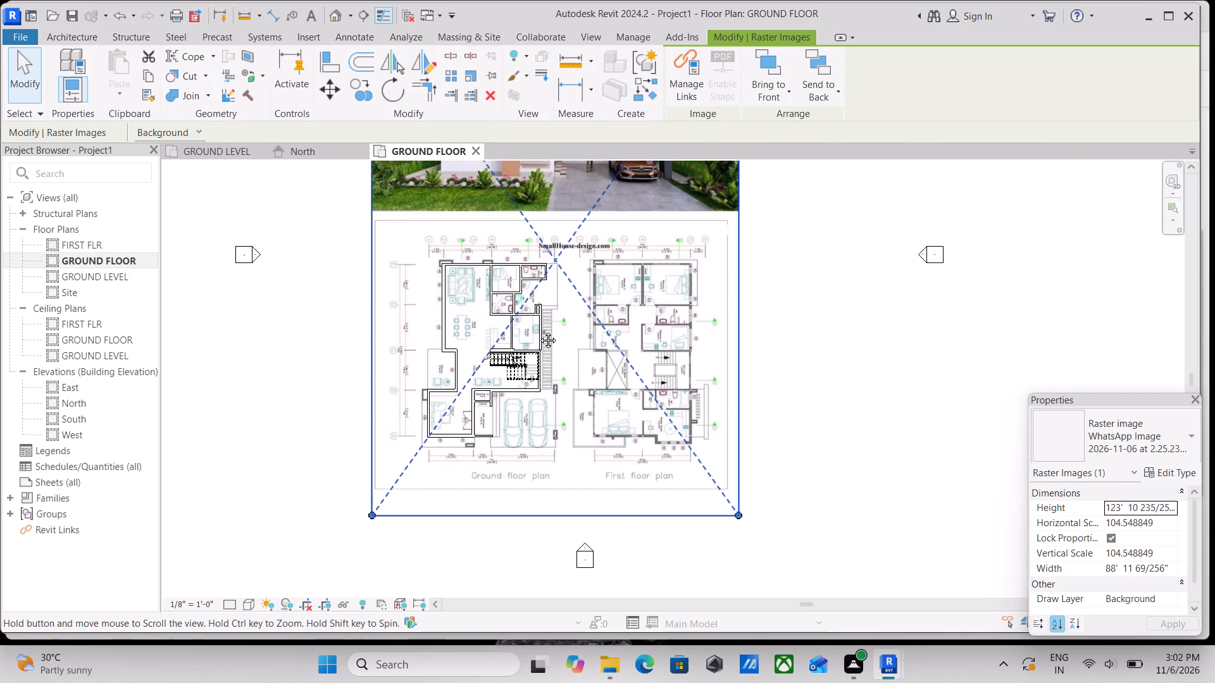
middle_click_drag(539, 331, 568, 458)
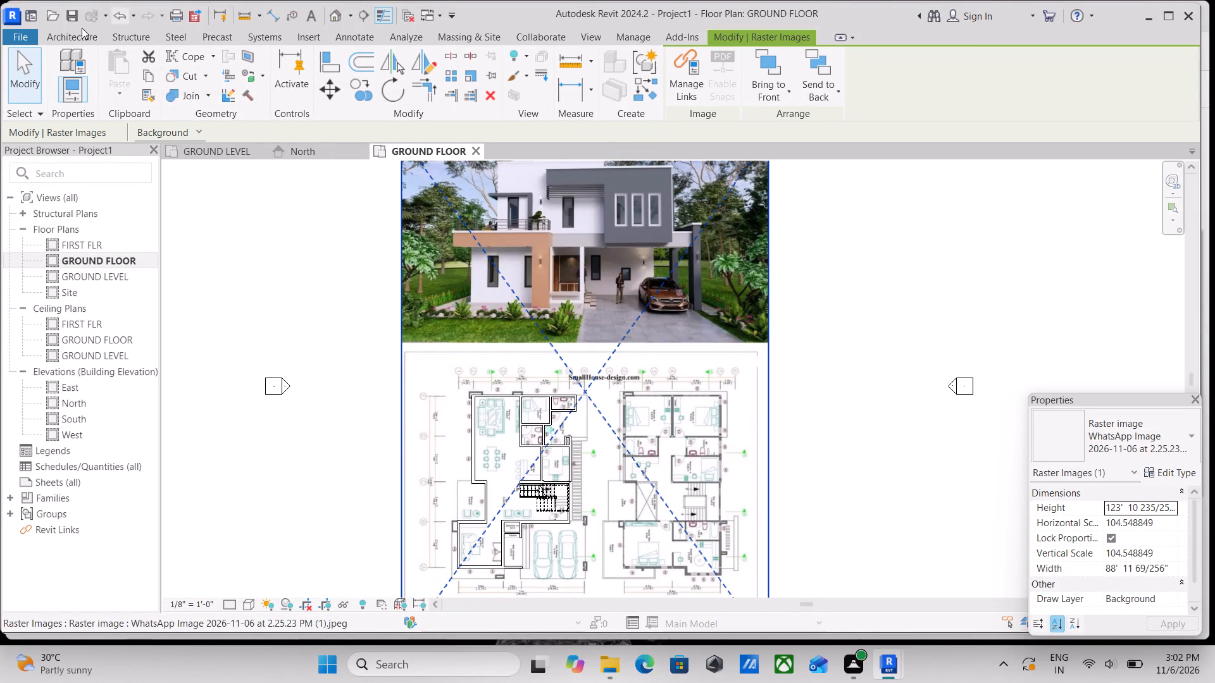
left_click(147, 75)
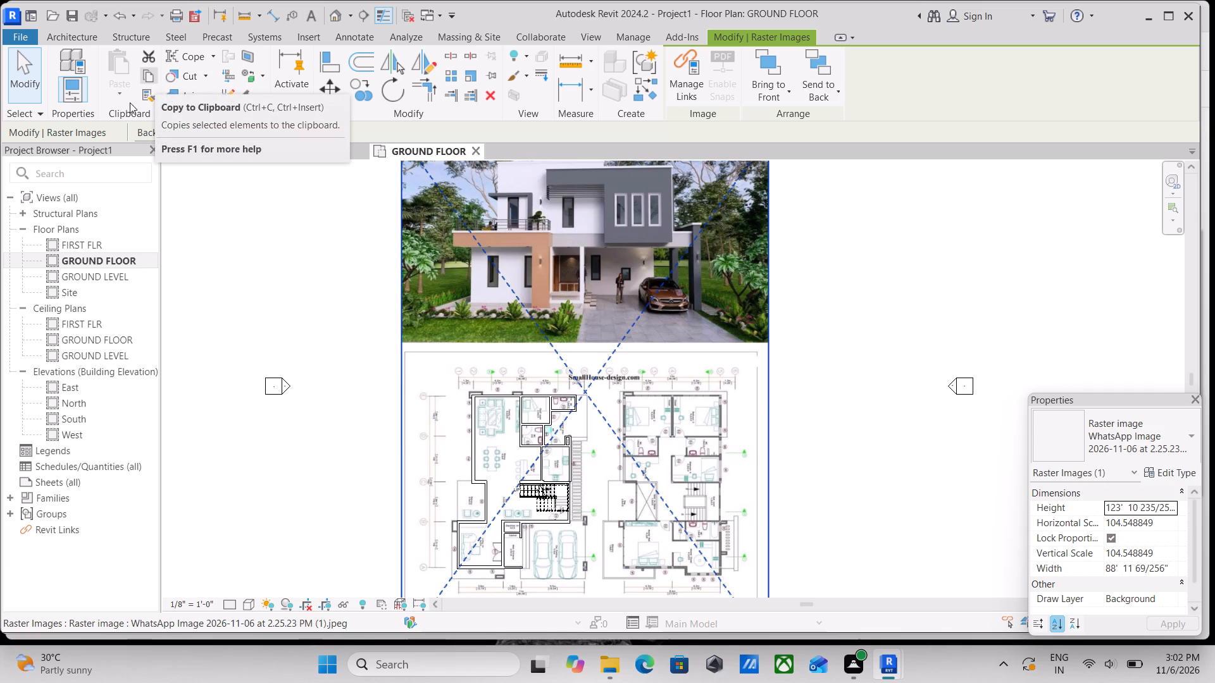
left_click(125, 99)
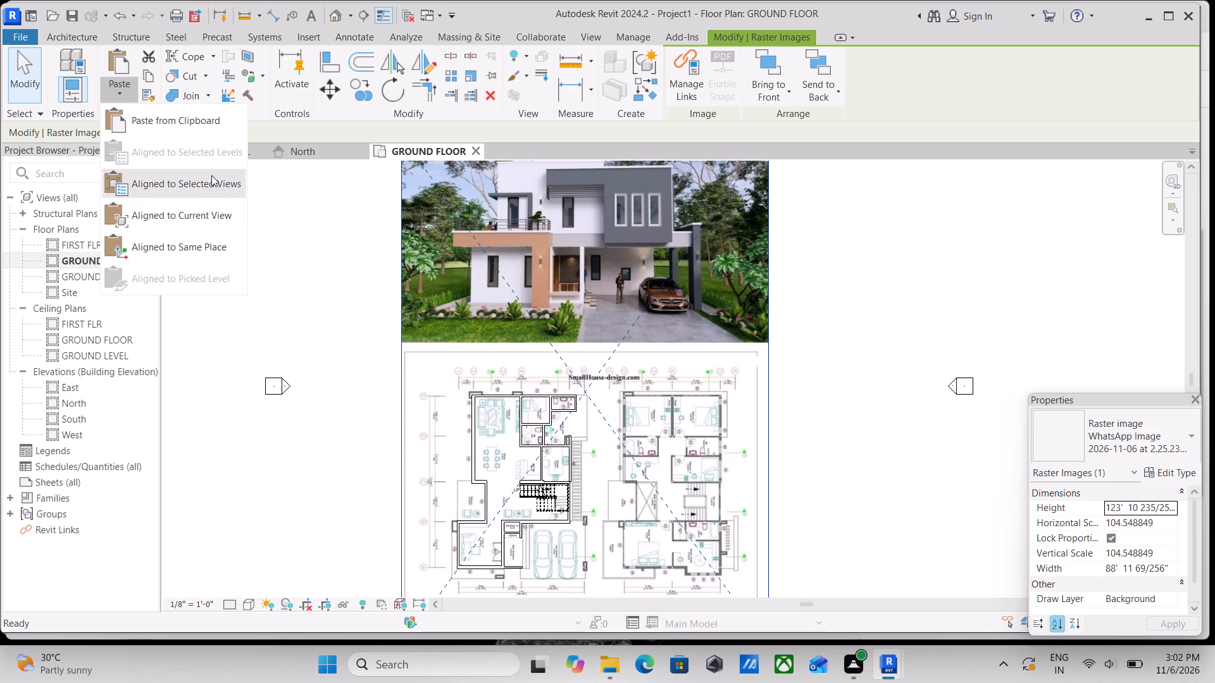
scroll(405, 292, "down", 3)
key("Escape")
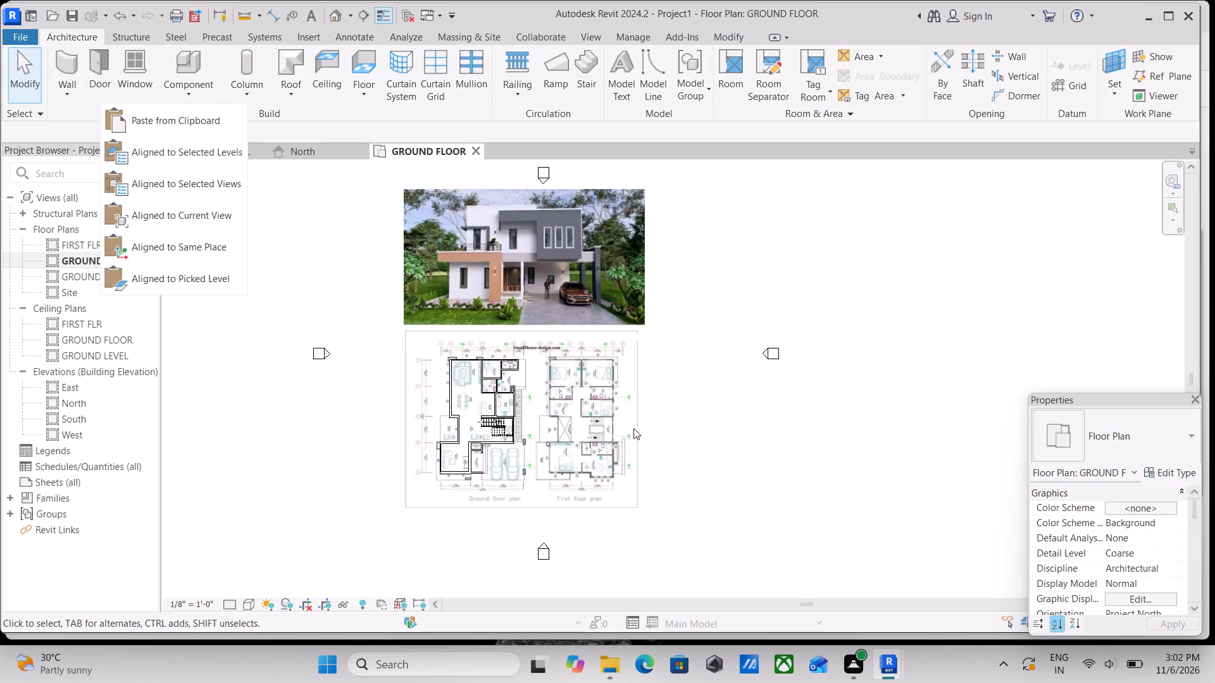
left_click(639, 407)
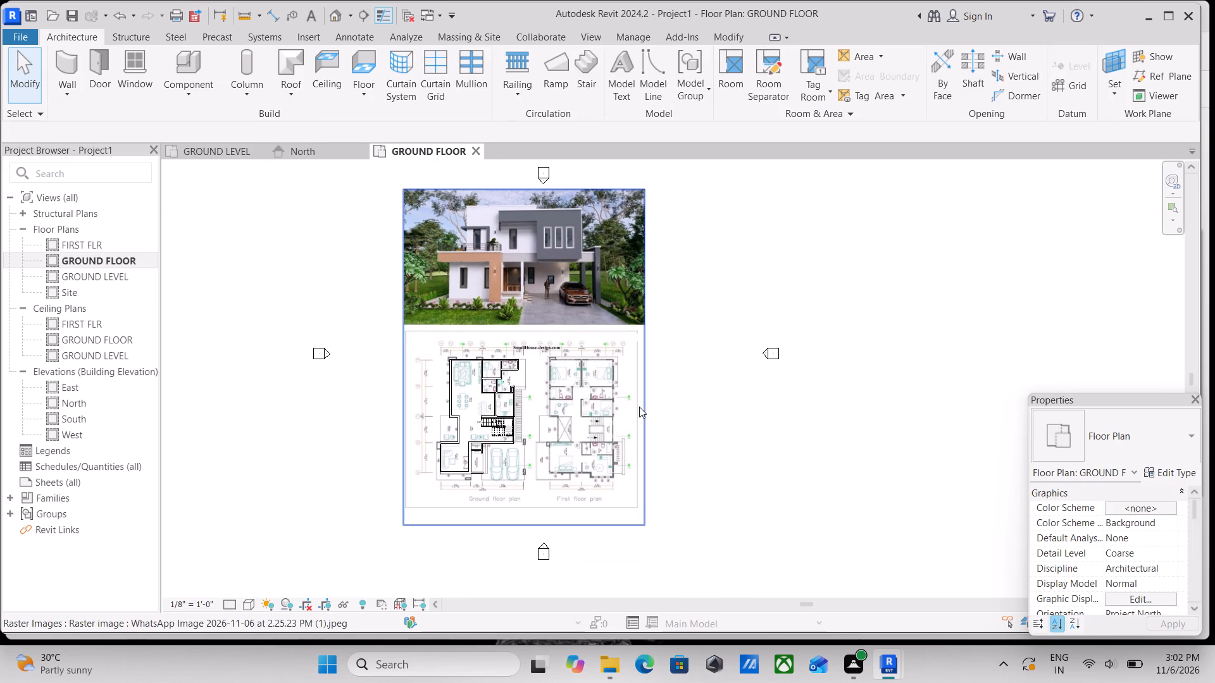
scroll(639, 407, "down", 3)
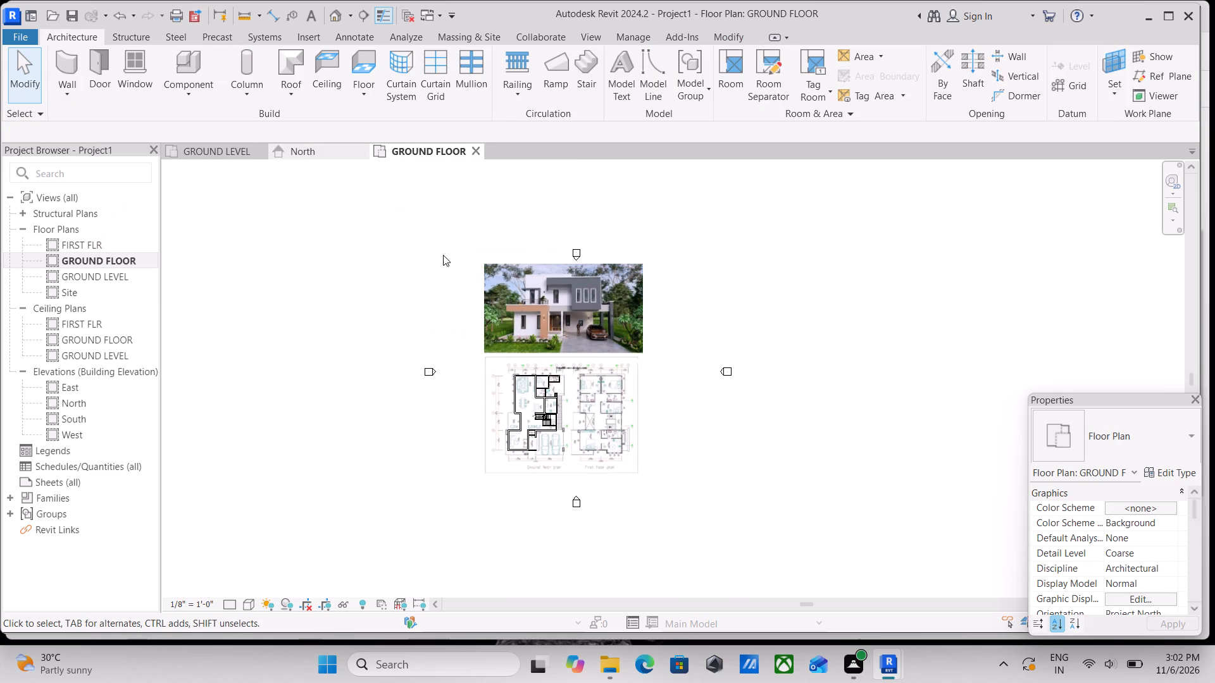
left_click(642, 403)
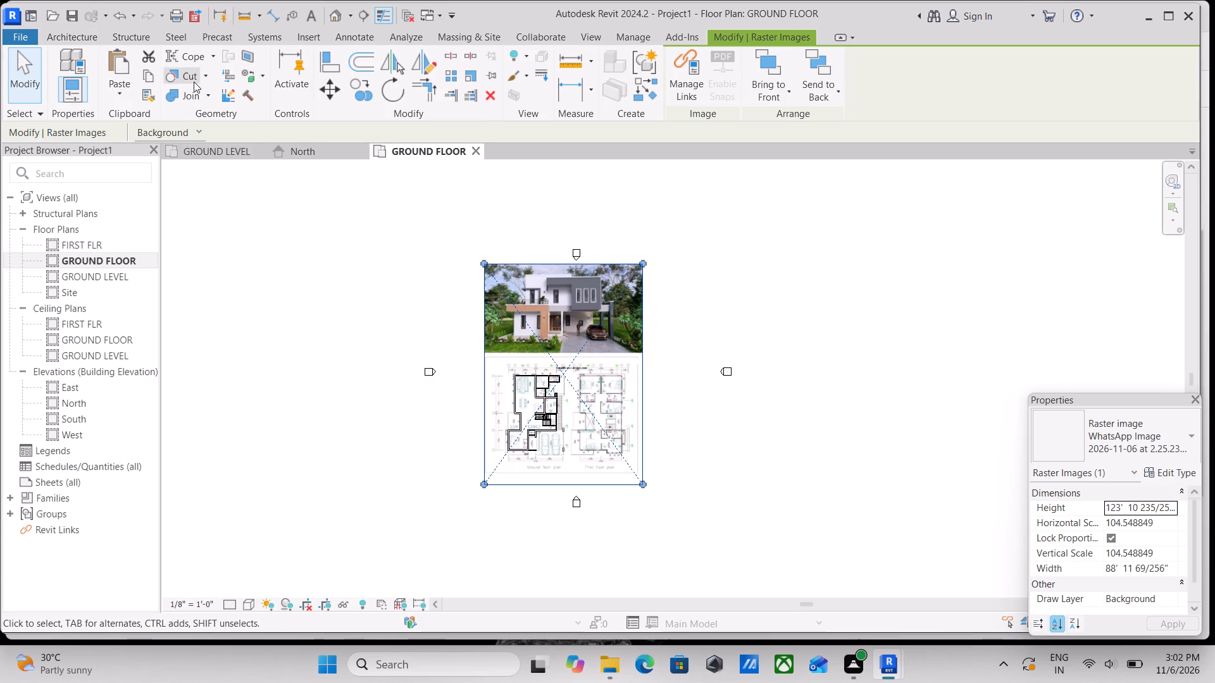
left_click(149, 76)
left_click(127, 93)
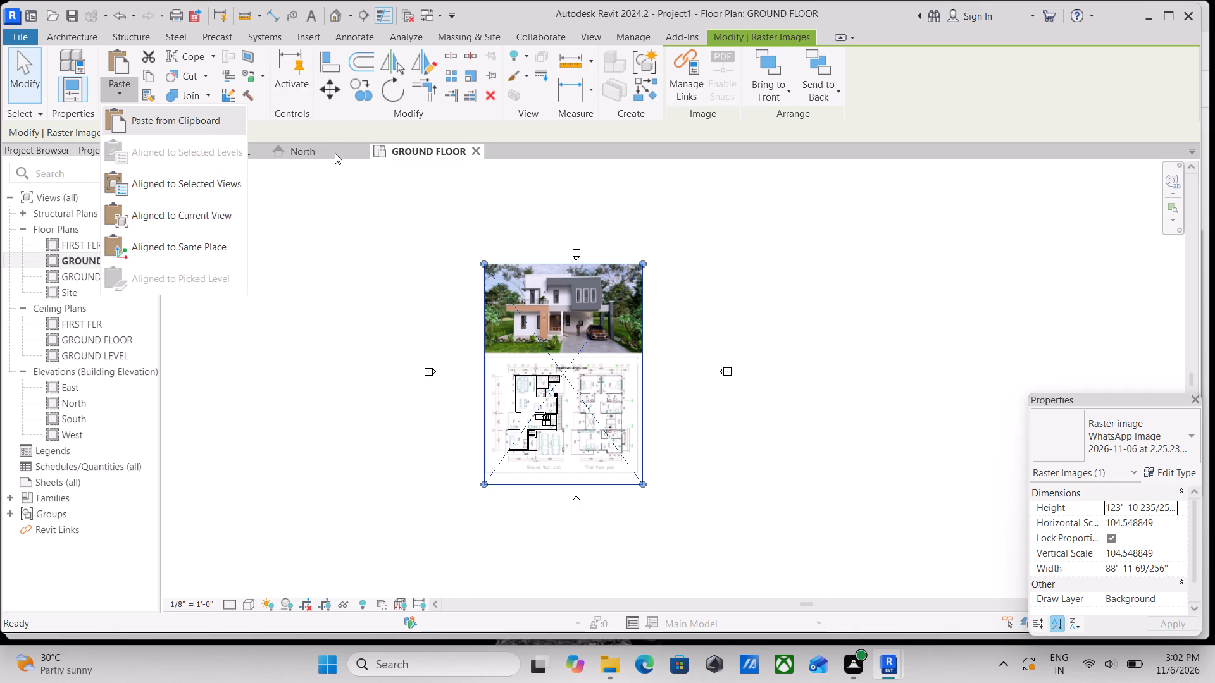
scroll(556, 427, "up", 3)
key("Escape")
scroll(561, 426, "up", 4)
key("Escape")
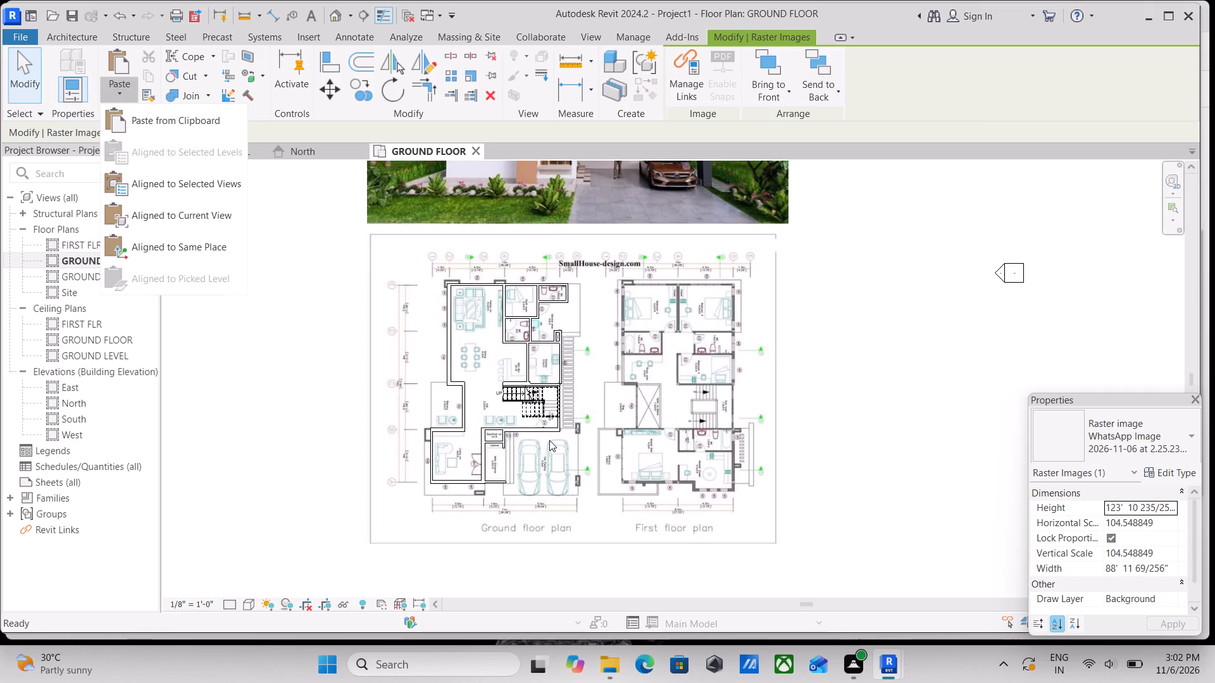
Examine the entrance steps between the main entrance and the car parking on the ground floor plan image.
scroll(548, 440, "up", 3)
scroll(482, 459, "up", 4)
middle_click_drag(482, 459, 487, 443)
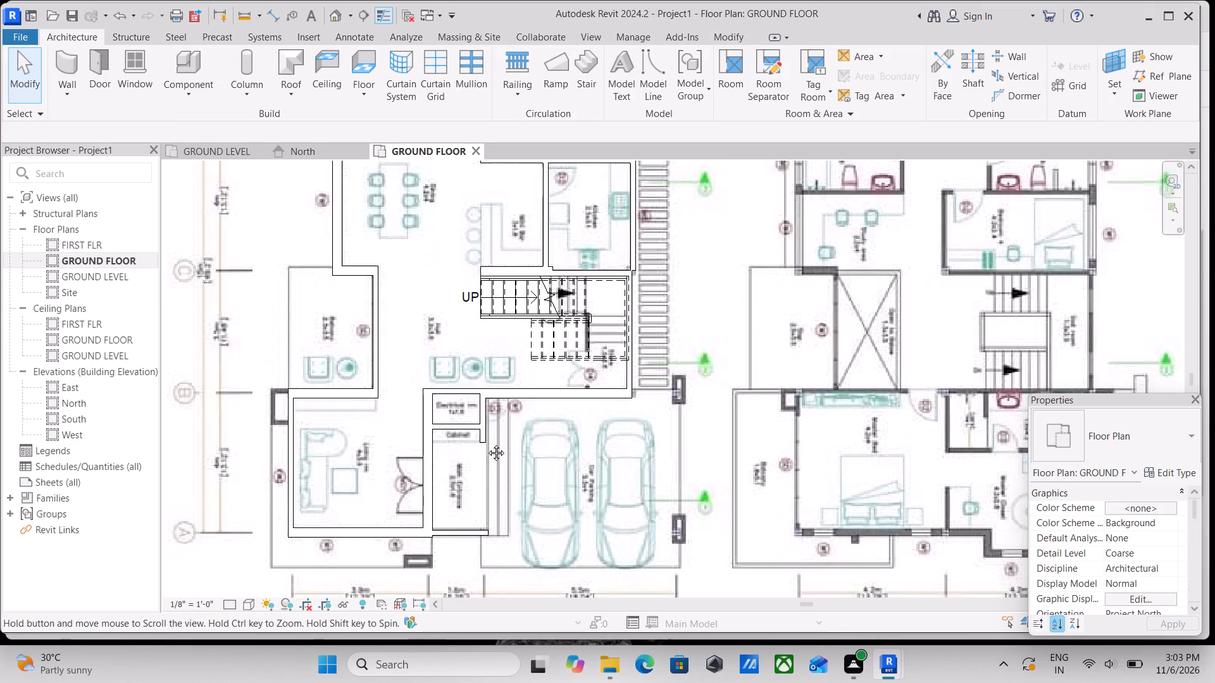
middle_click_drag(487, 443, 521, 366)
scroll(502, 391, "up", 6)
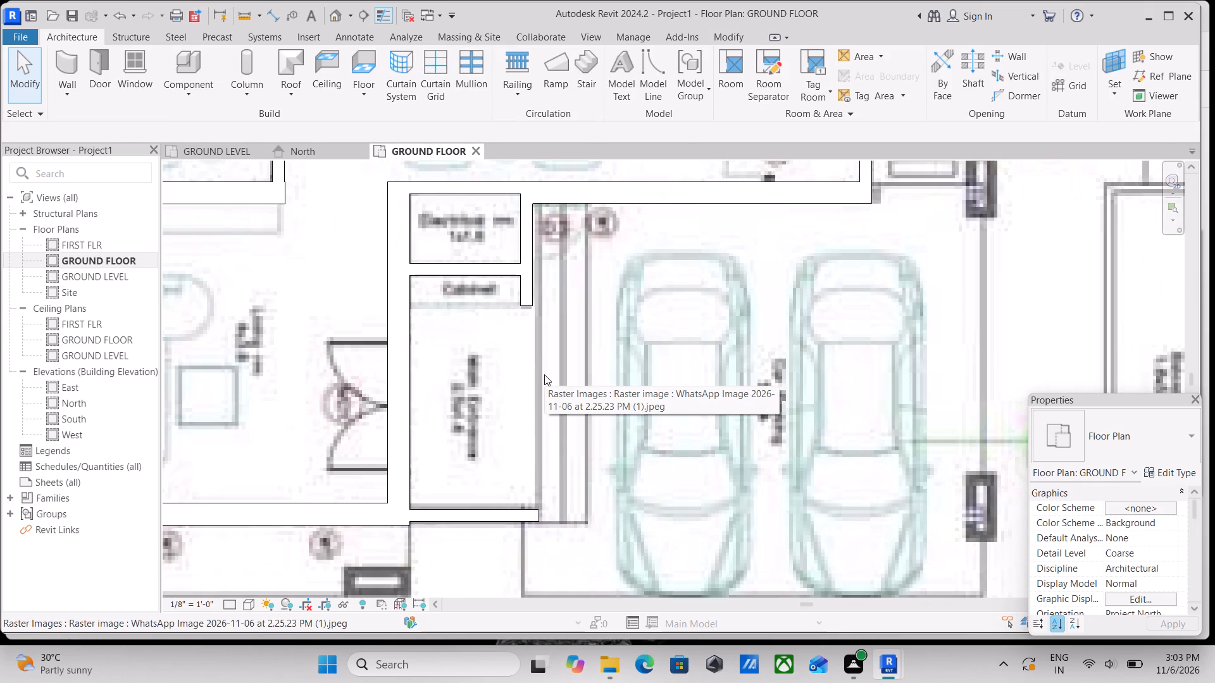
scroll(531, 312, "up", 2)
scroll(531, 312, "down", 3)
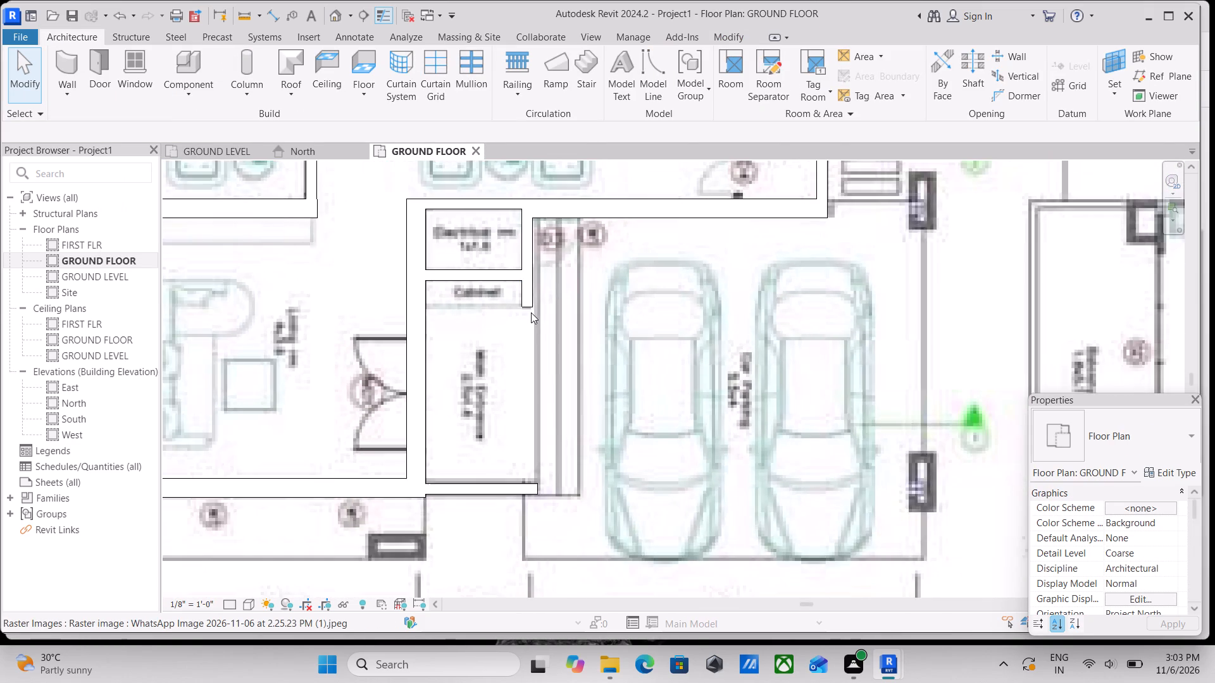
scroll(531, 312, "down", 1)
middle_click_drag(531, 312, 543, 360)
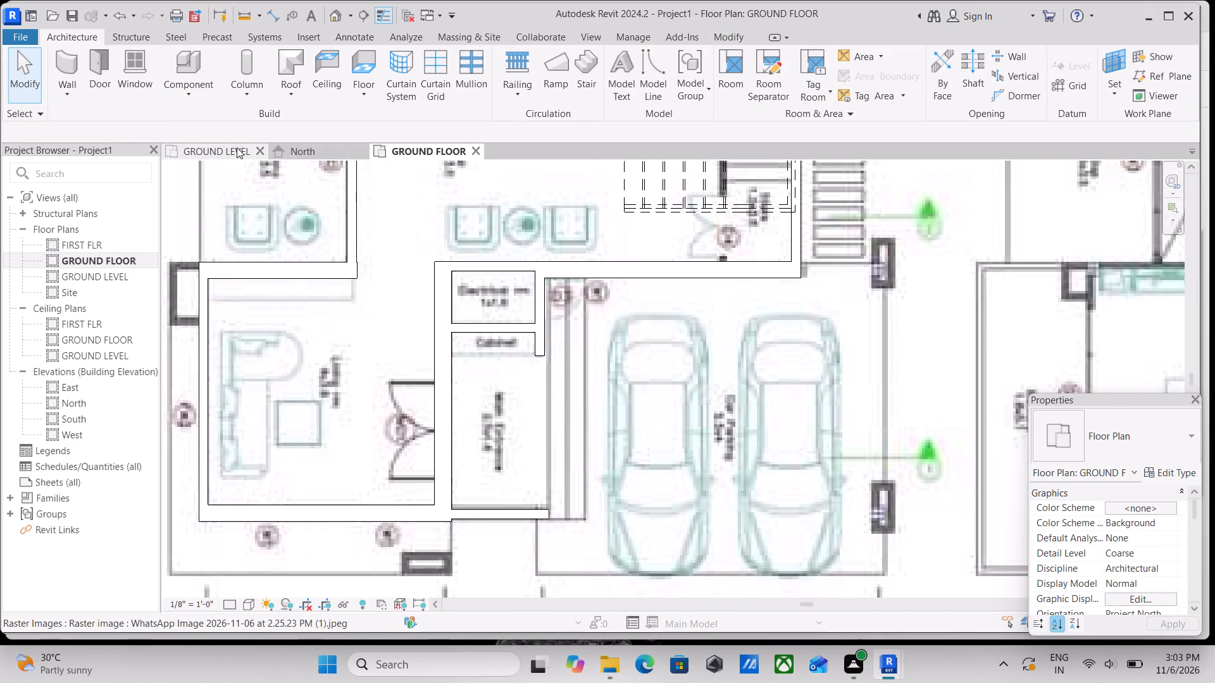
In the GROUND LEVEL plan, start a sketched-run stair and draw a 2'-0" boundary line along the exterior wall from the electrical room corner.
left_click(237, 147)
scroll(604, 403, "up", 2)
middle_click_drag(559, 438, 576, 376)
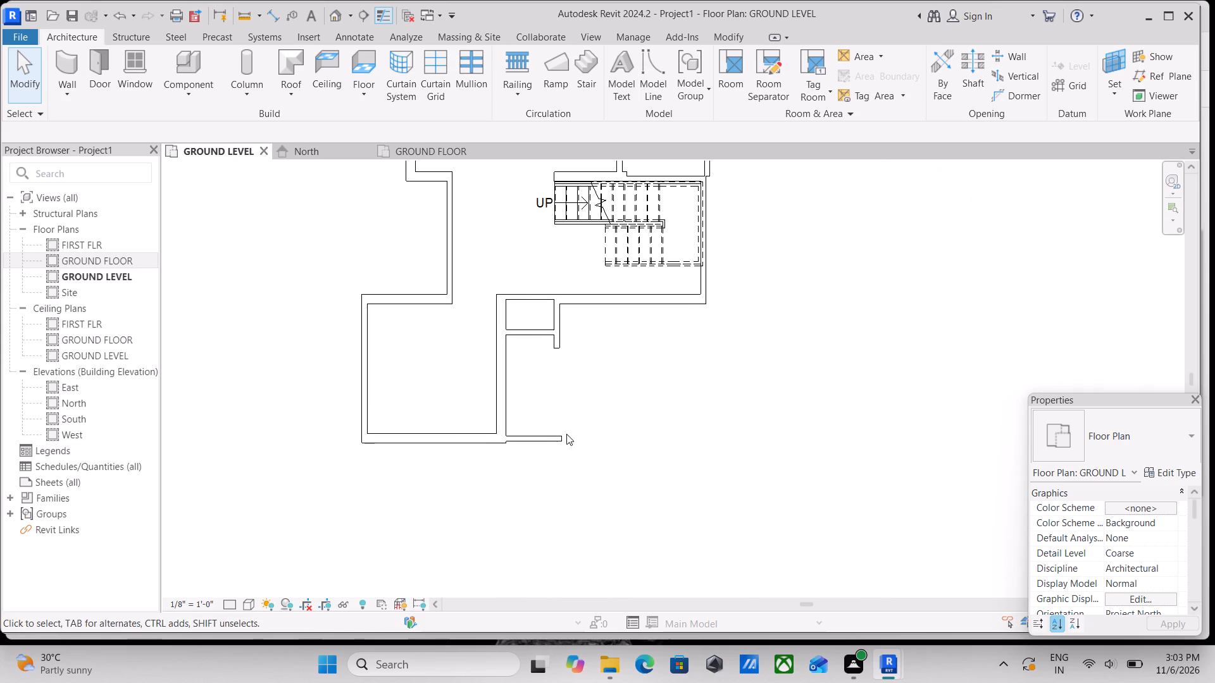
scroll(564, 440, "up", 3)
middle_click_drag(595, 290, 613, 338)
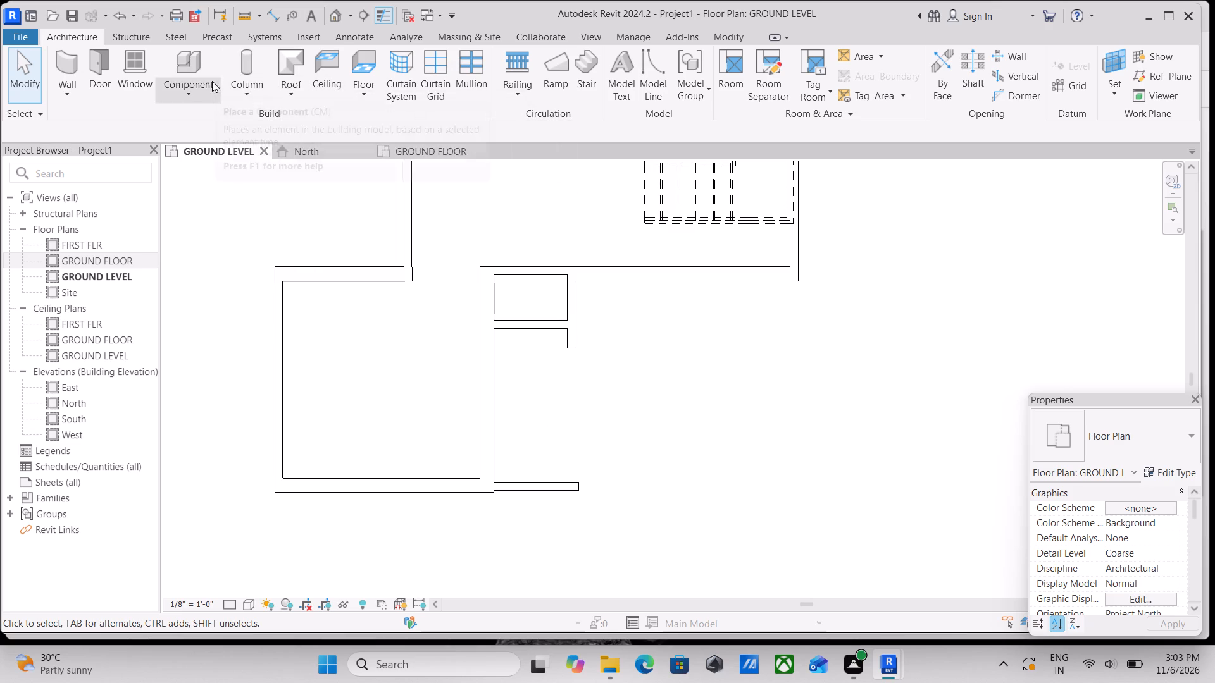
left_click(586, 82)
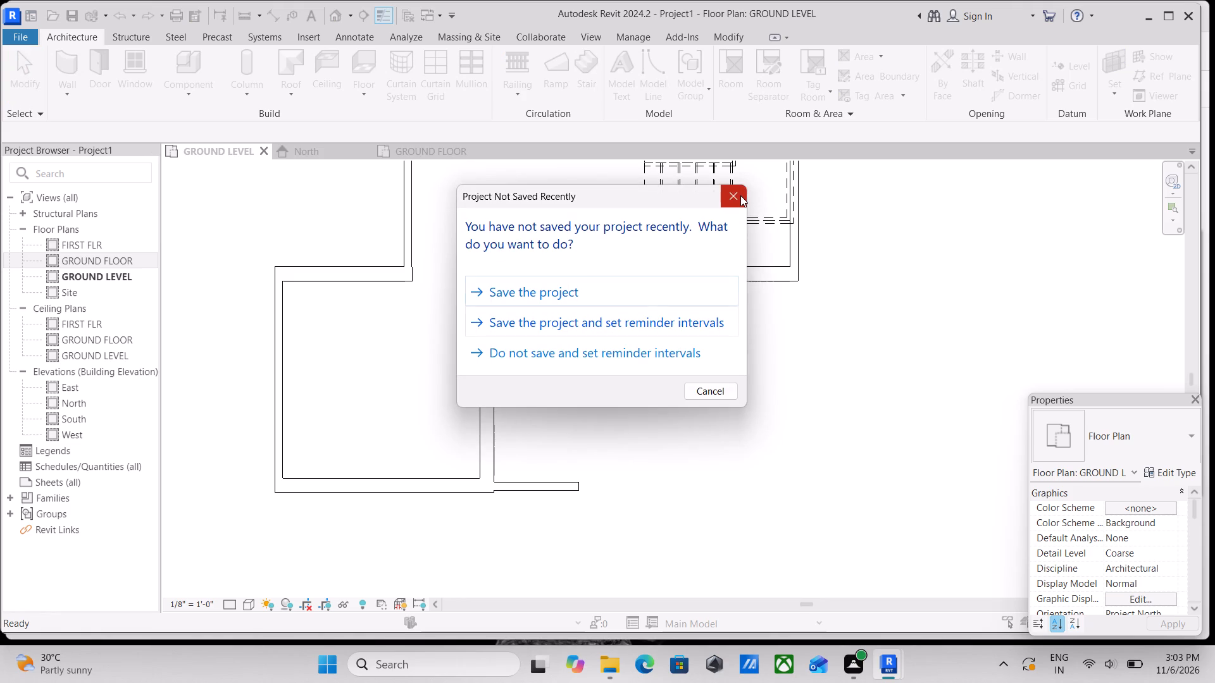
left_click(740, 195)
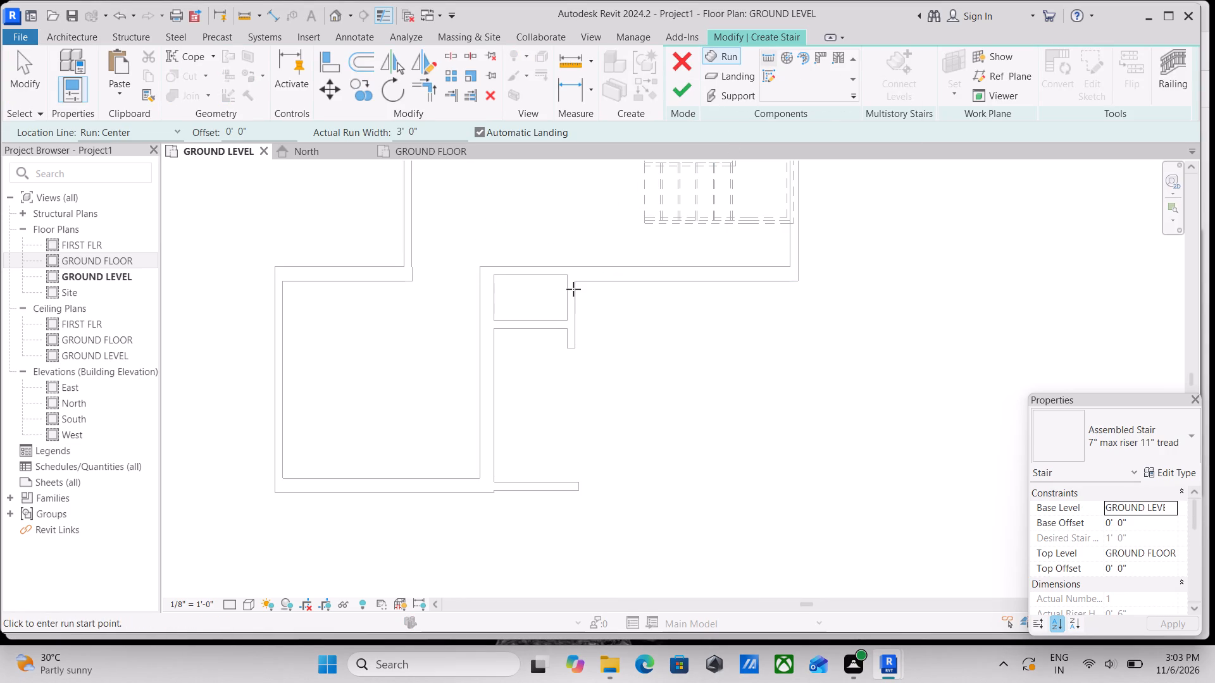
scroll(570, 288, "up", 3)
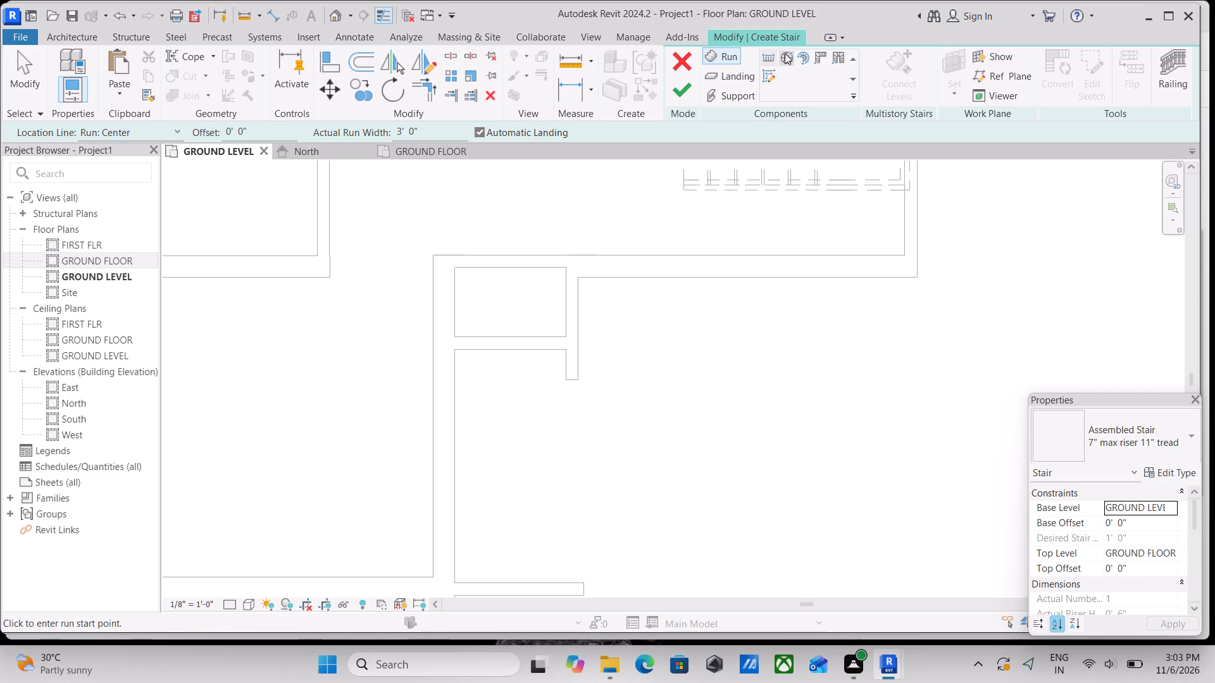
left_click(766, 76)
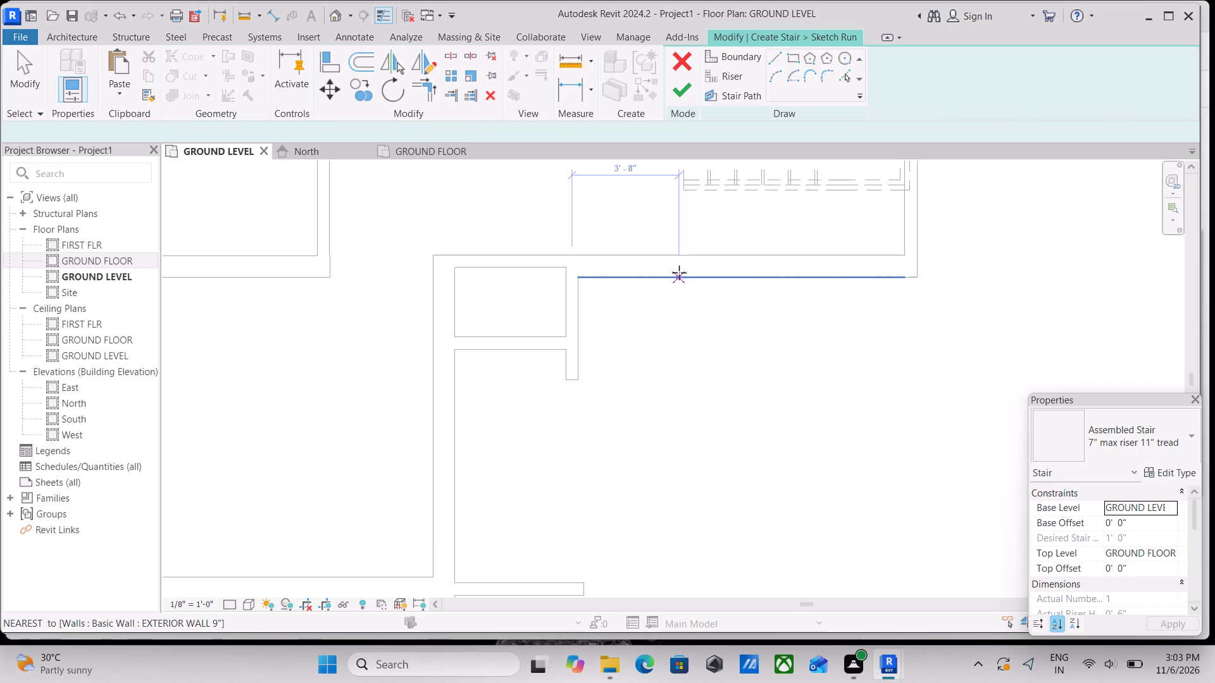
scroll(659, 292, "up", 2)
scroll(556, 283, "up", 2)
left_click(554, 271)
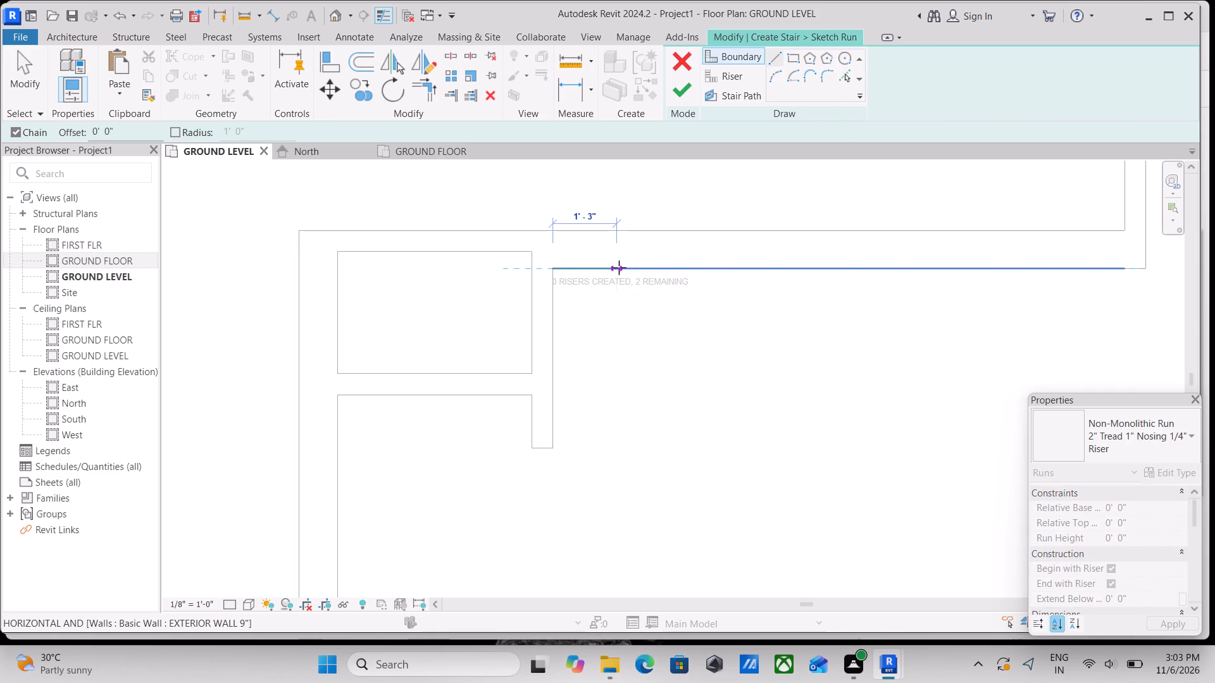
scroll(633, 267, "up", 2)
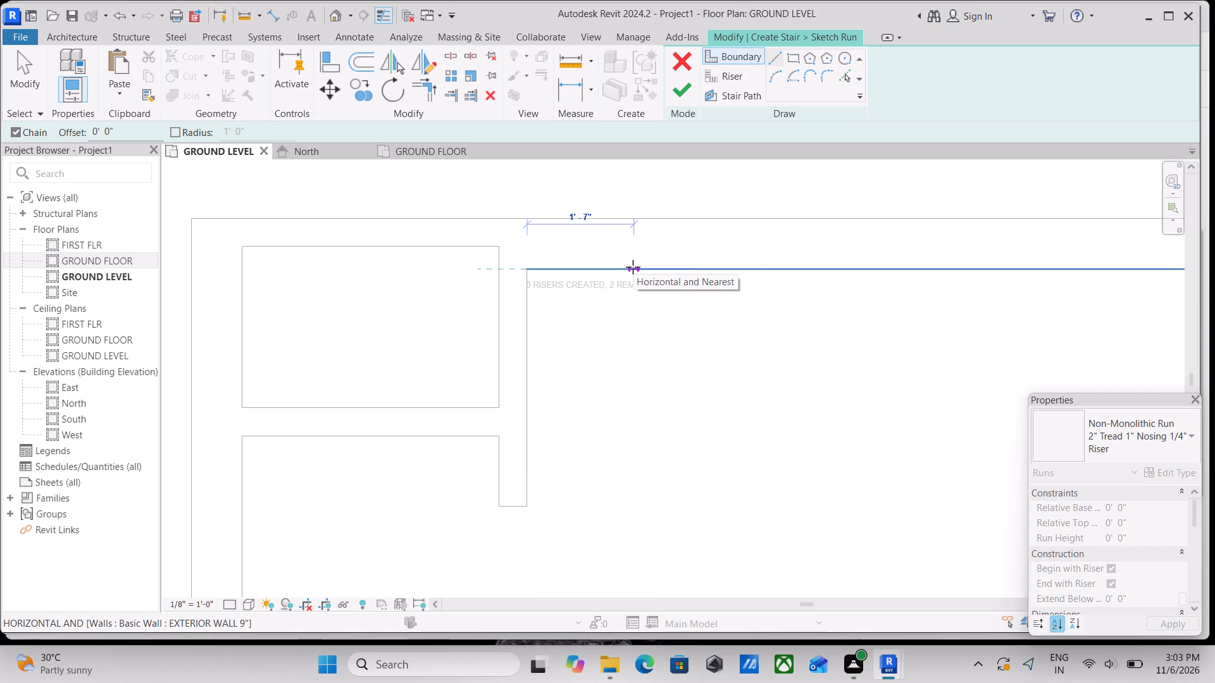
left_click(661, 267)
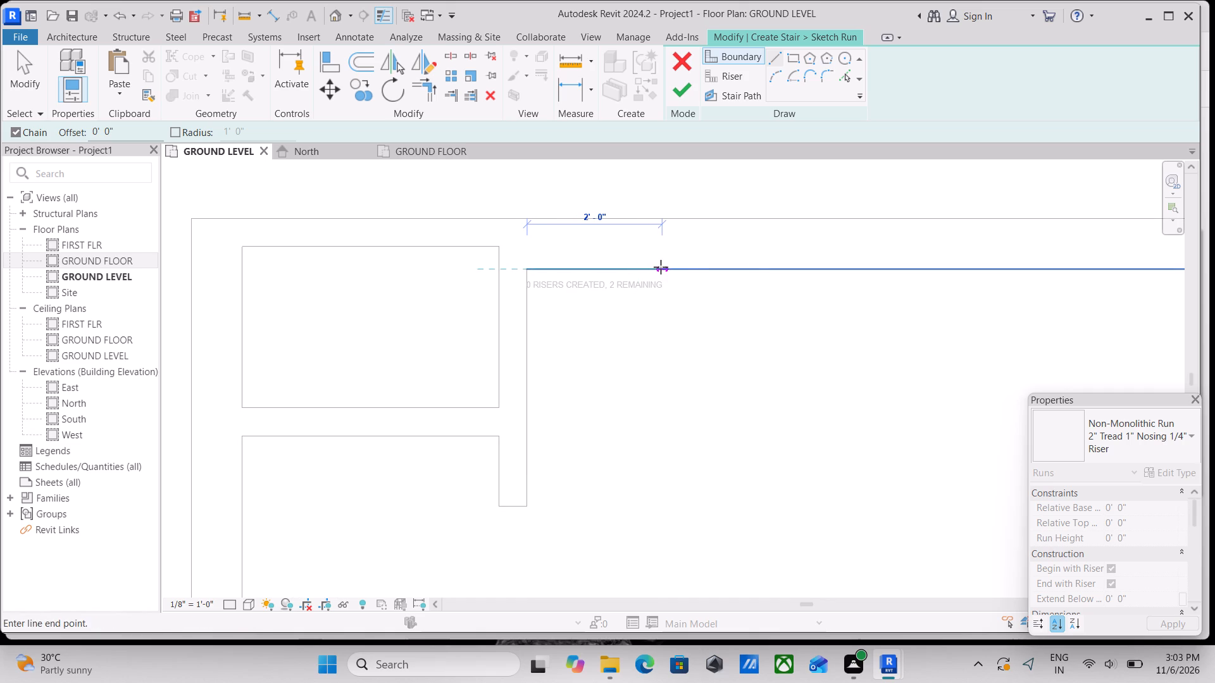
middle_click_drag(661, 355, 699, 129)
scroll(714, 285, "down", 3)
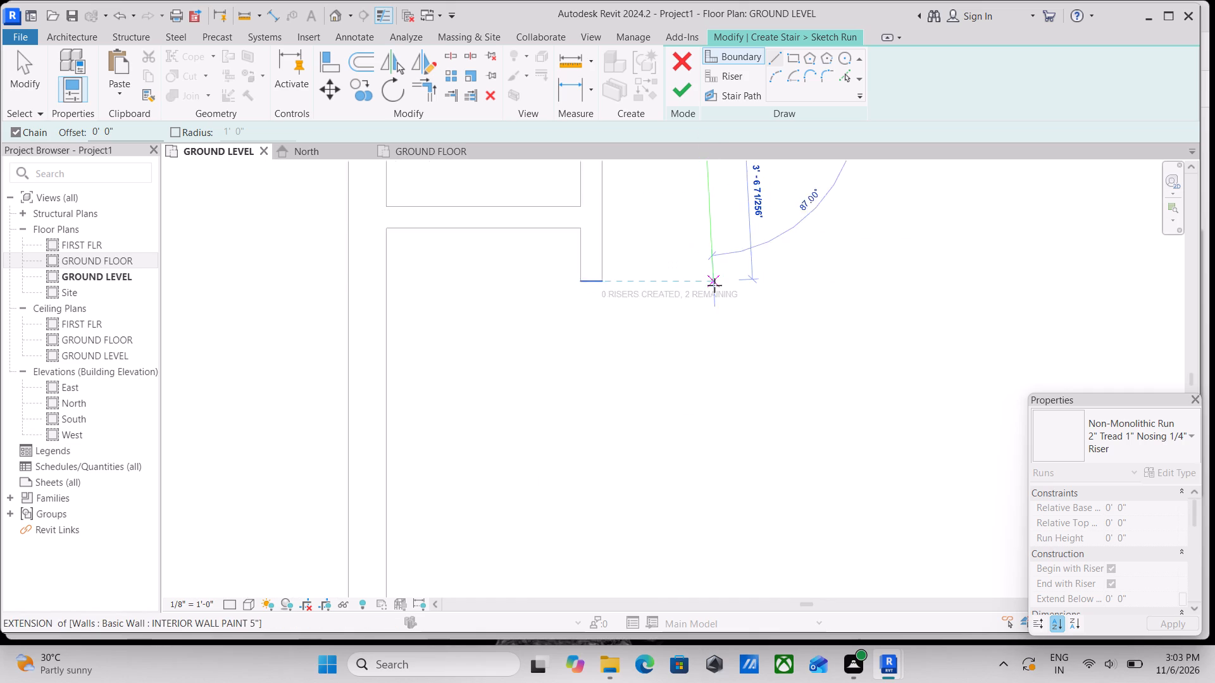
scroll(696, 328, "down", 2)
middle_click_drag(696, 328, 715, 298)
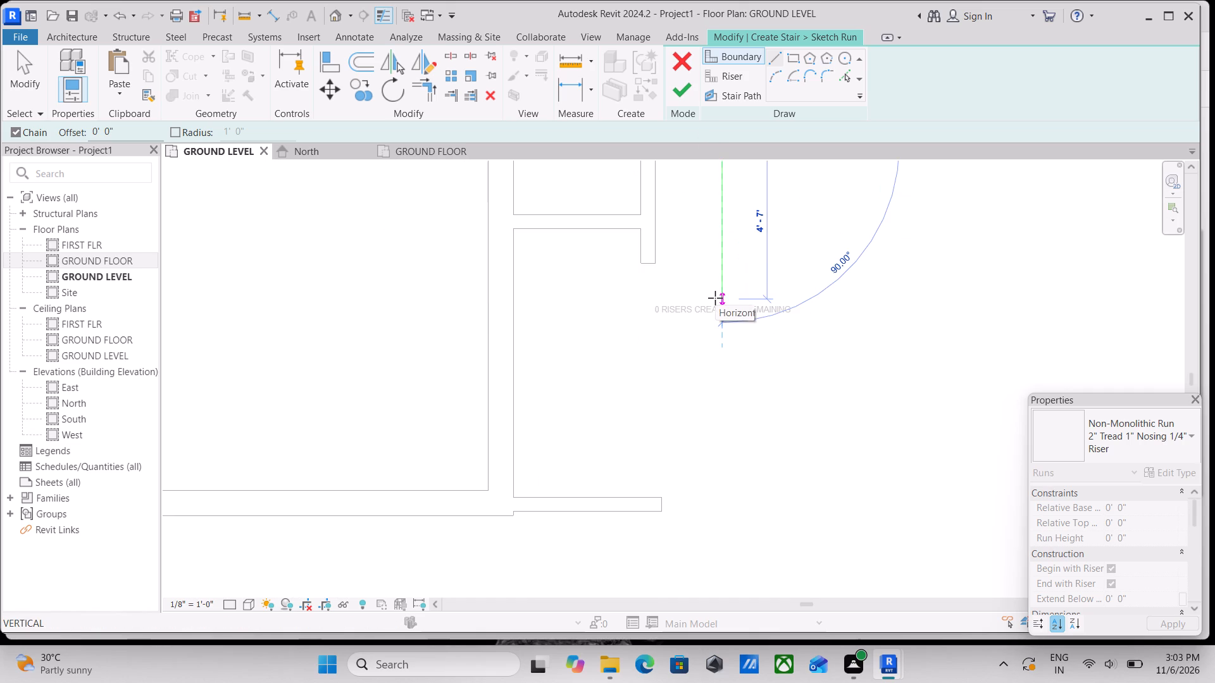
key("Escape")
Draw the second 2'-0" boundary line outward along the opposite entrance wall, starting in line with the electrical room's outer wall face.
scroll(644, 397, "down", 3)
scroll(656, 466, "up", 2)
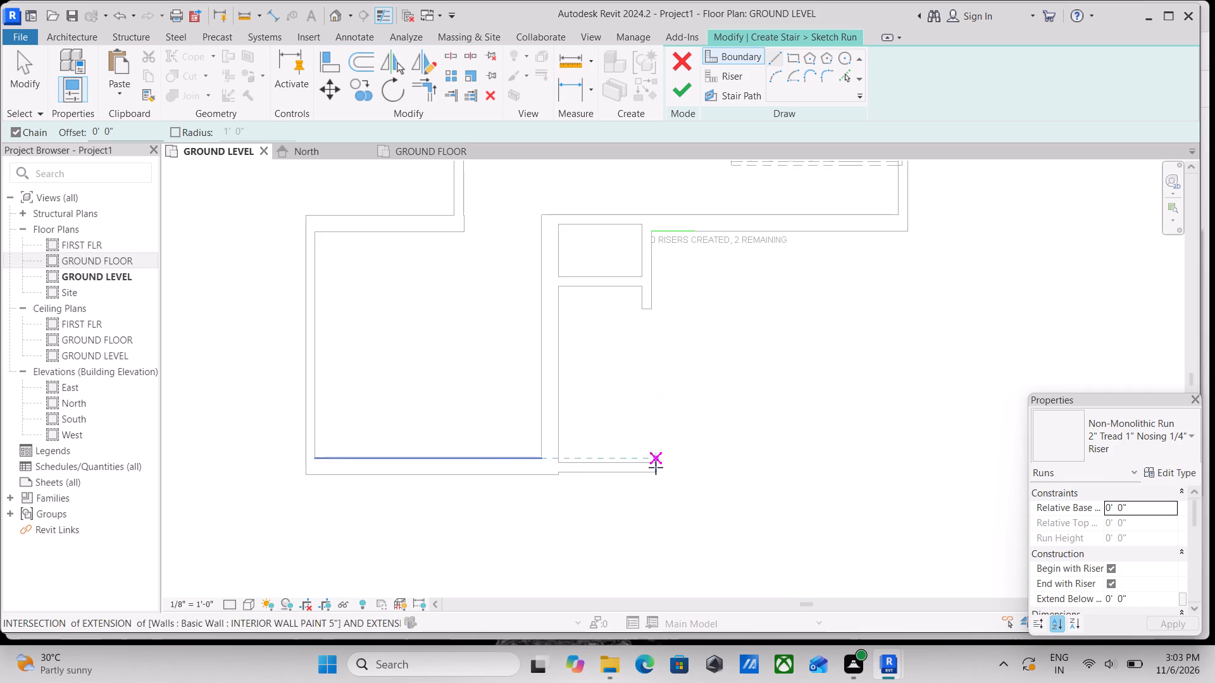
scroll(656, 467, "up", 2)
middle_click_drag(686, 272, 706, 397)
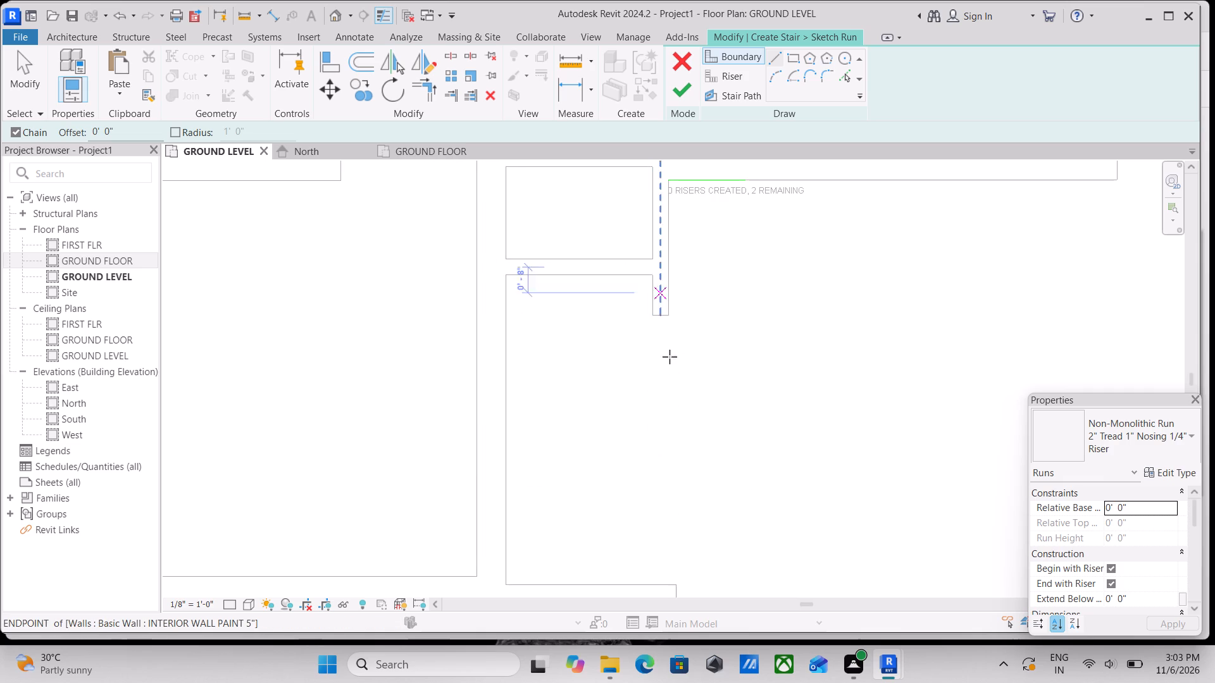
scroll(667, 372, "down", 1)
middle_click_drag(671, 341, 689, 223)
scroll(680, 427, "down", 2)
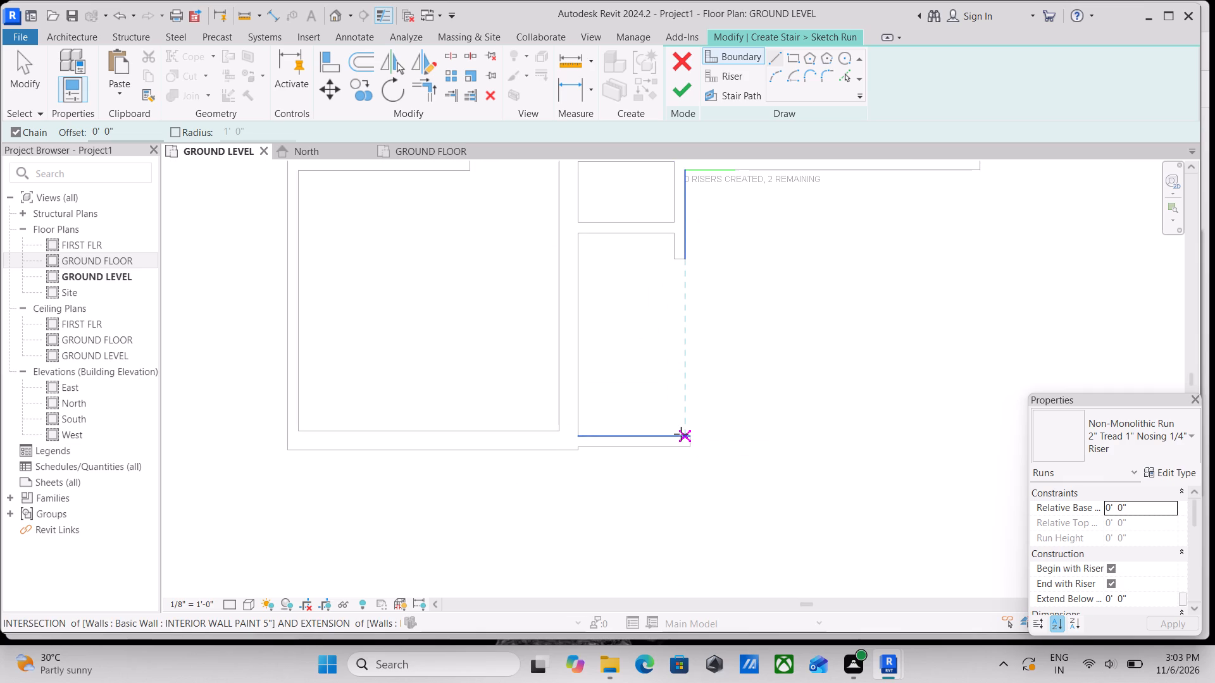
left_click(681, 434)
middle_click_drag(737, 433, 704, 419)
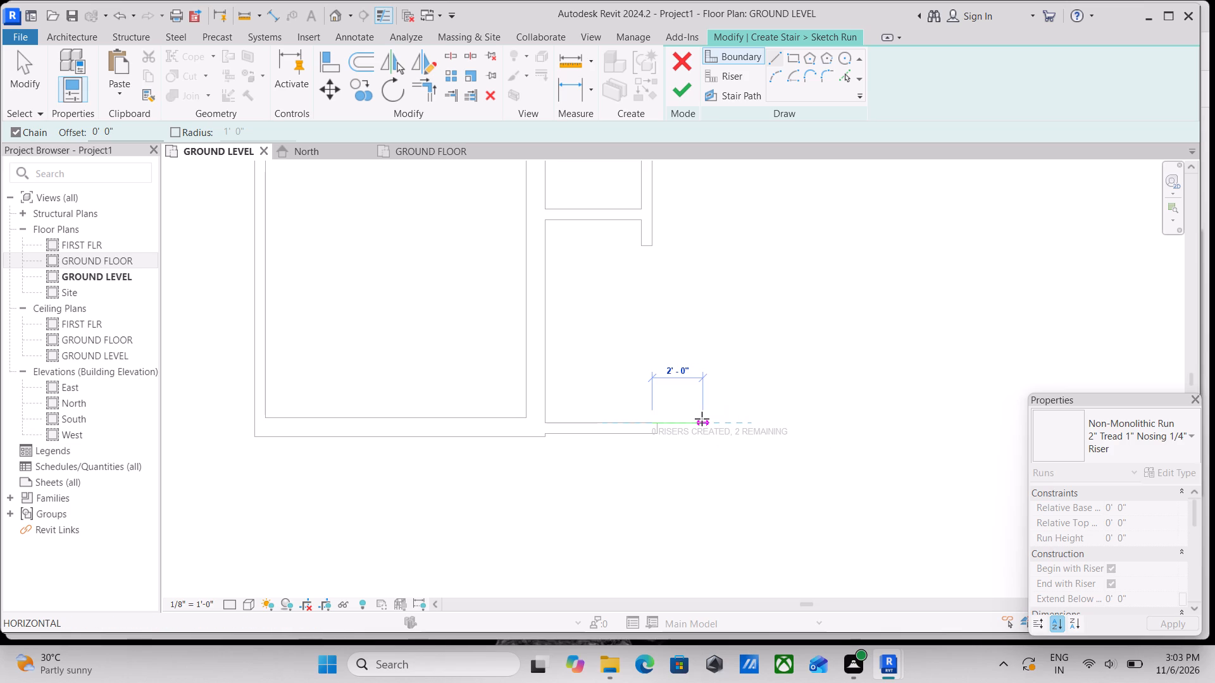
scroll(702, 419, "down", 3)
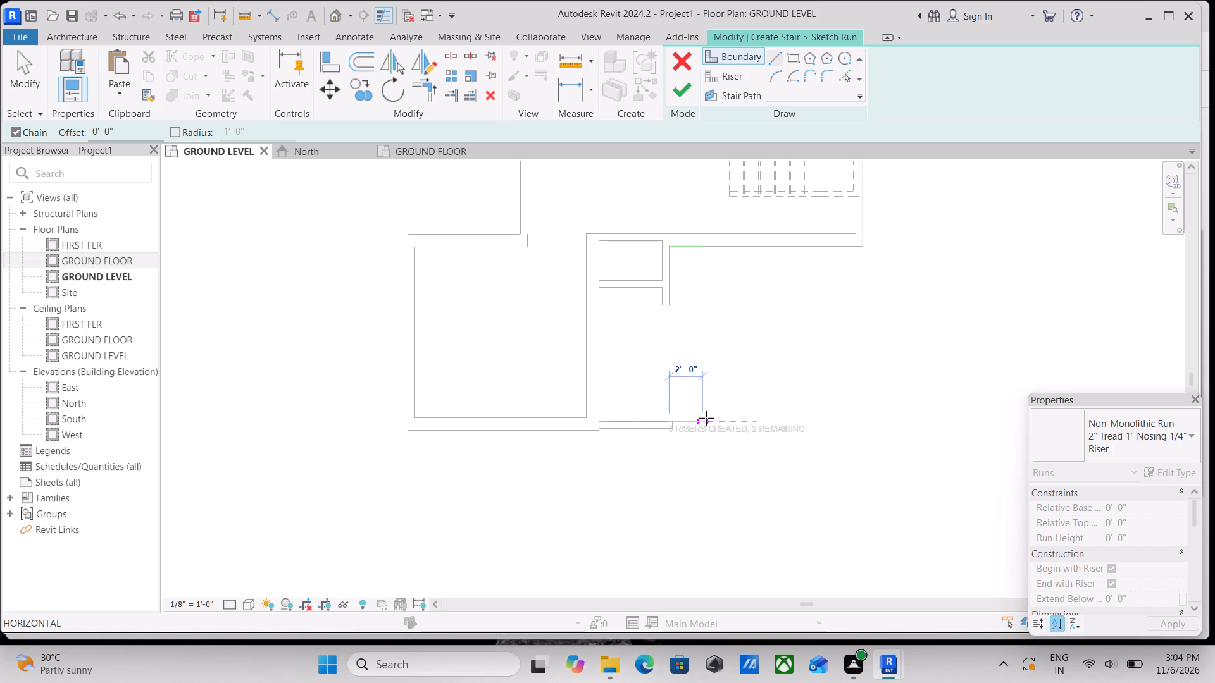
left_click(706, 418)
key("Escape")
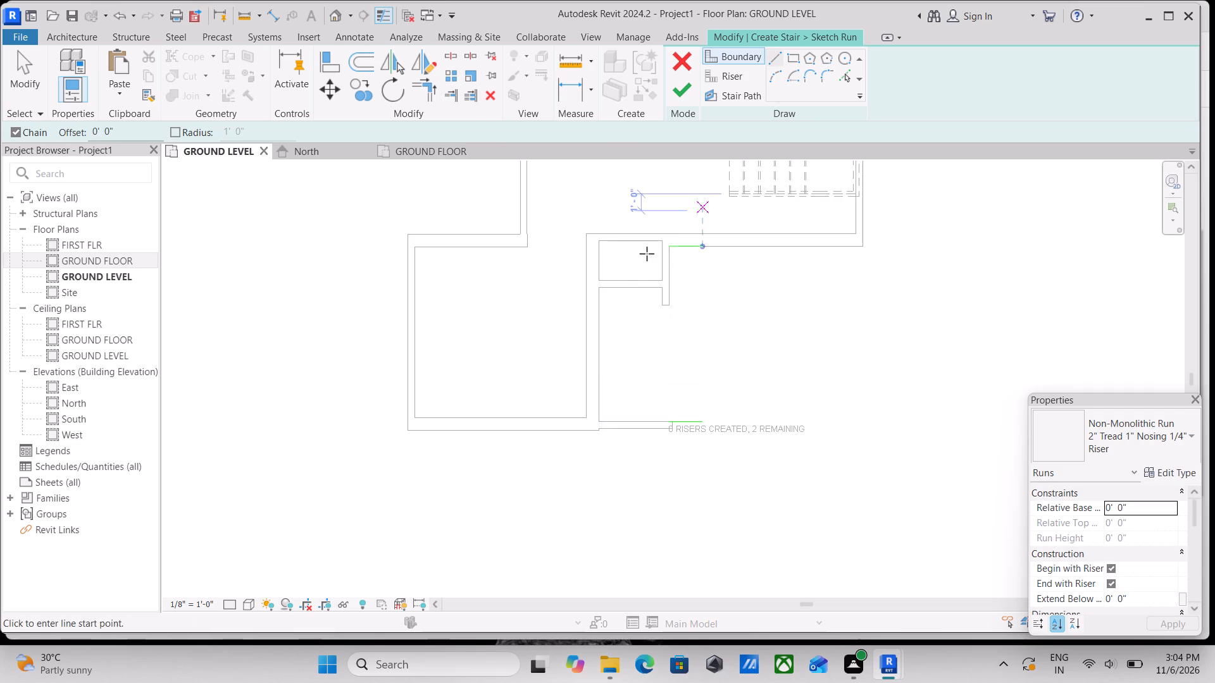
Draw a riser line joining the outer ends of the two stair boundary lines.
scroll(708, 255, "up", 3)
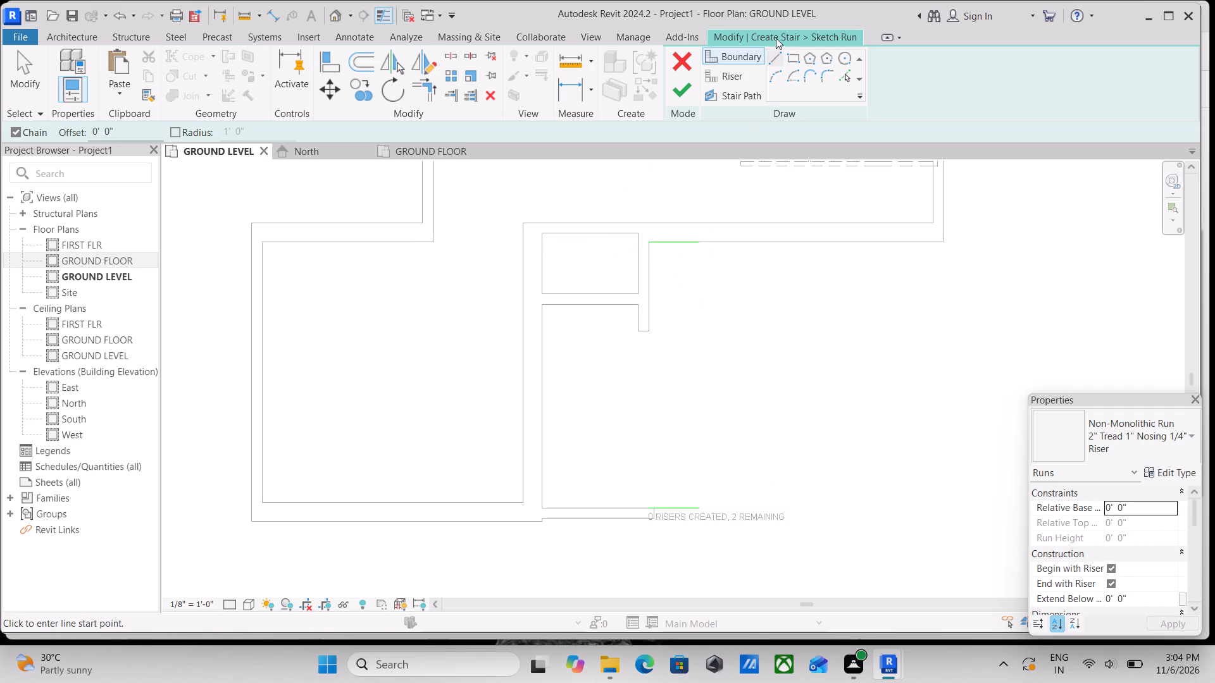
left_click(738, 73)
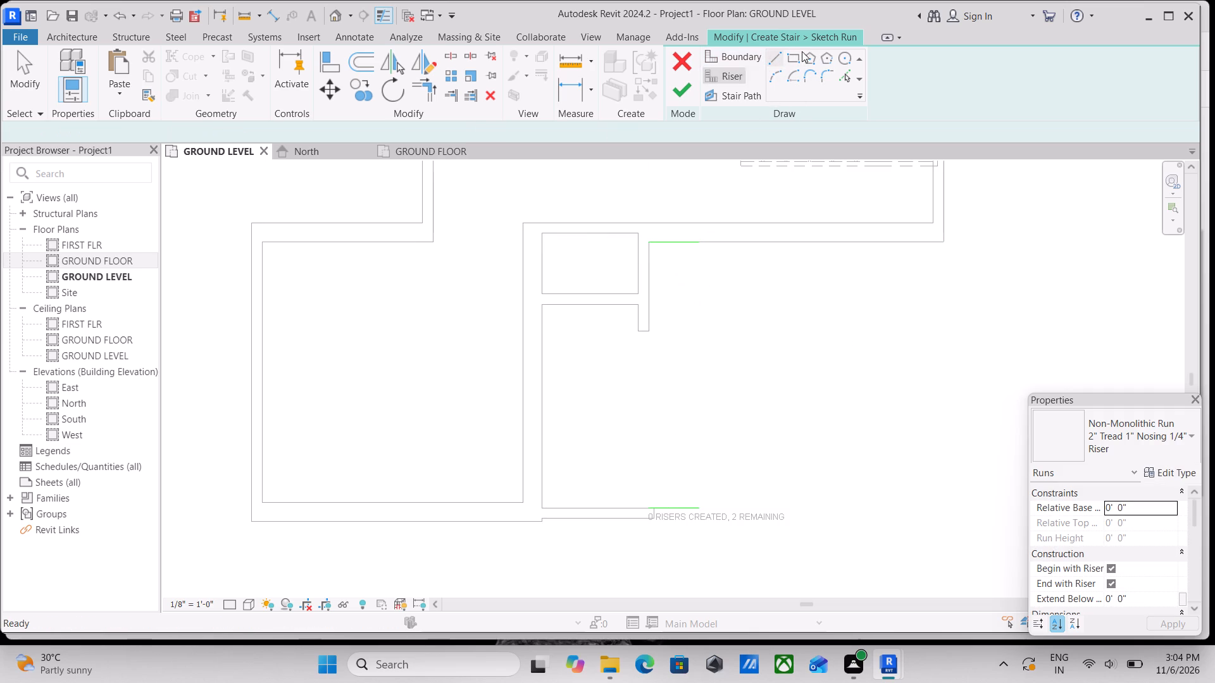
left_click(702, 244)
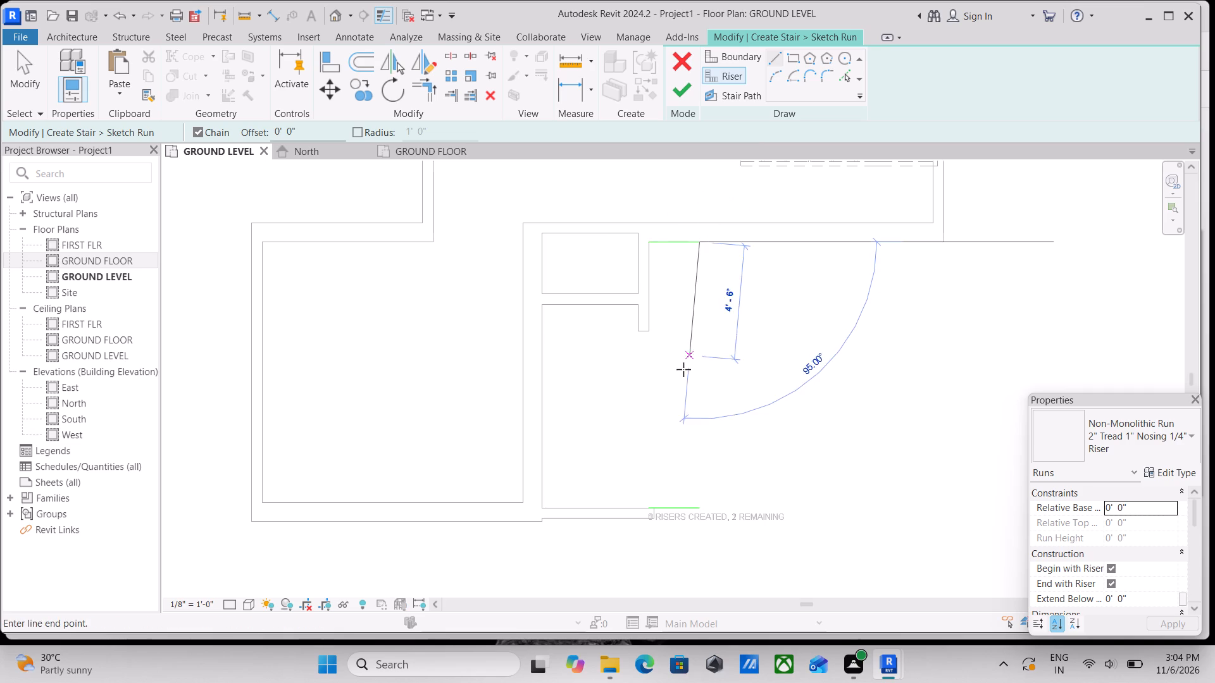
middle_click_drag(694, 350, 740, 179)
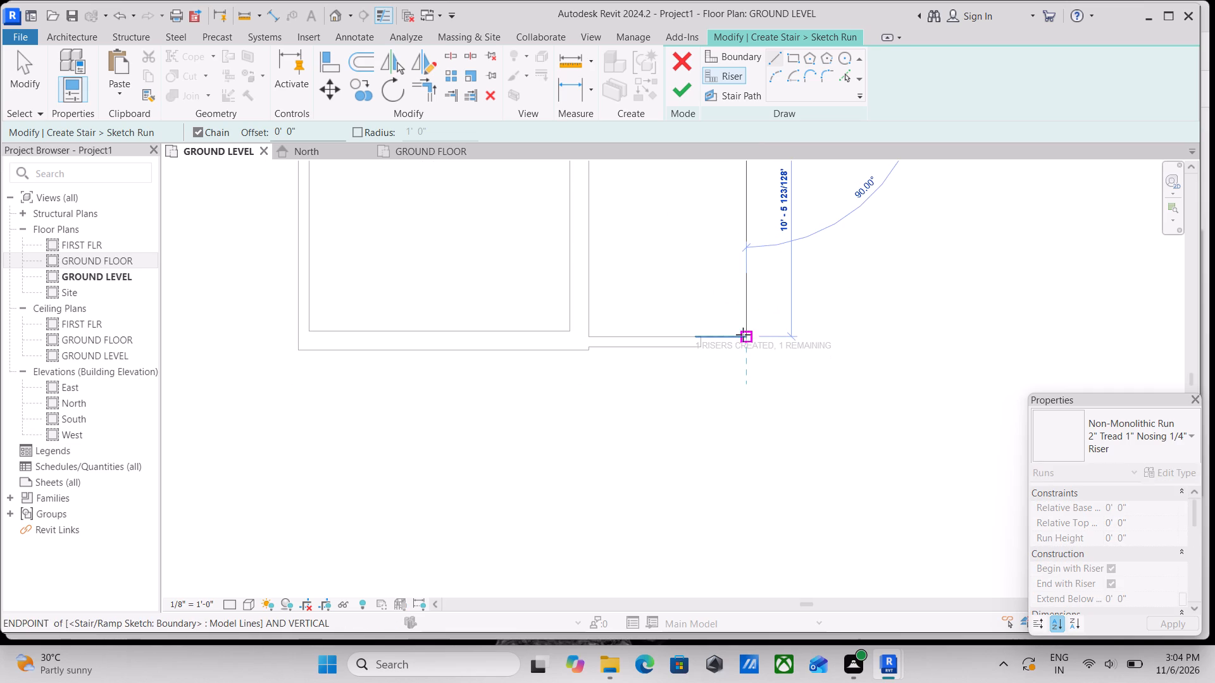
left_click(744, 335)
key("Escape")
Add two more risers by picking lines at a 1'-0" offset, stepping inward from the outer riser to the entrance.
scroll(717, 240, "down", 2)
middle_click_drag(717, 242, 723, 352)
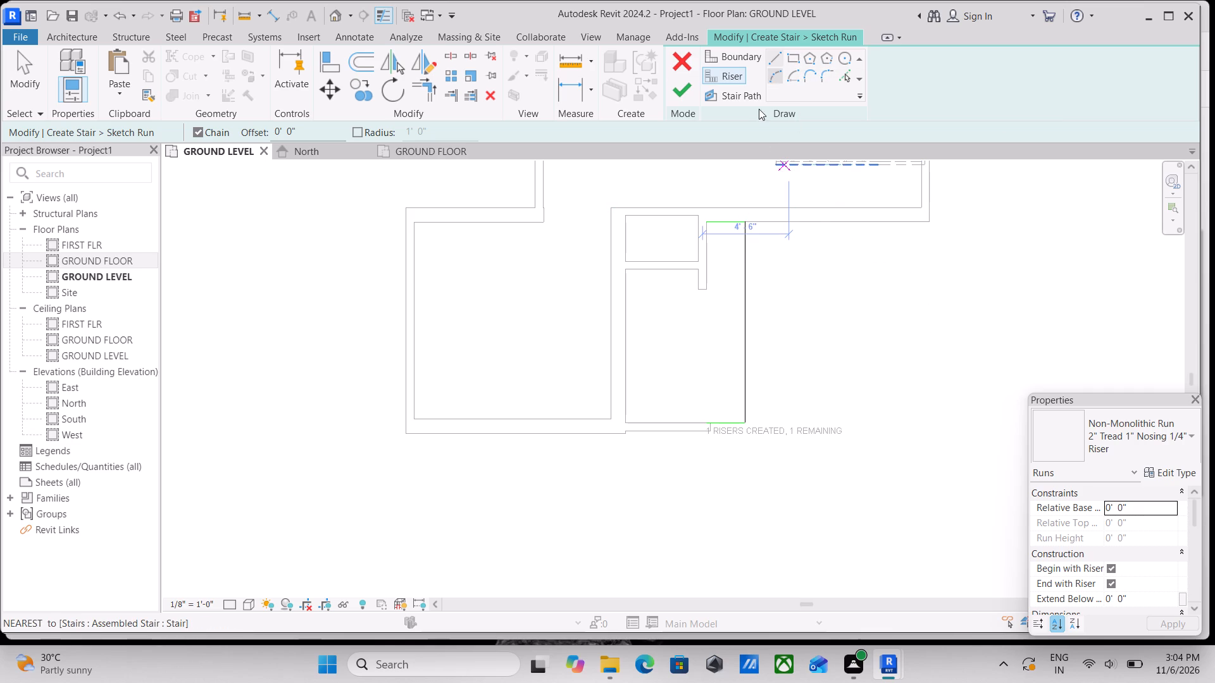
scroll(1018, 419, "down", 2)
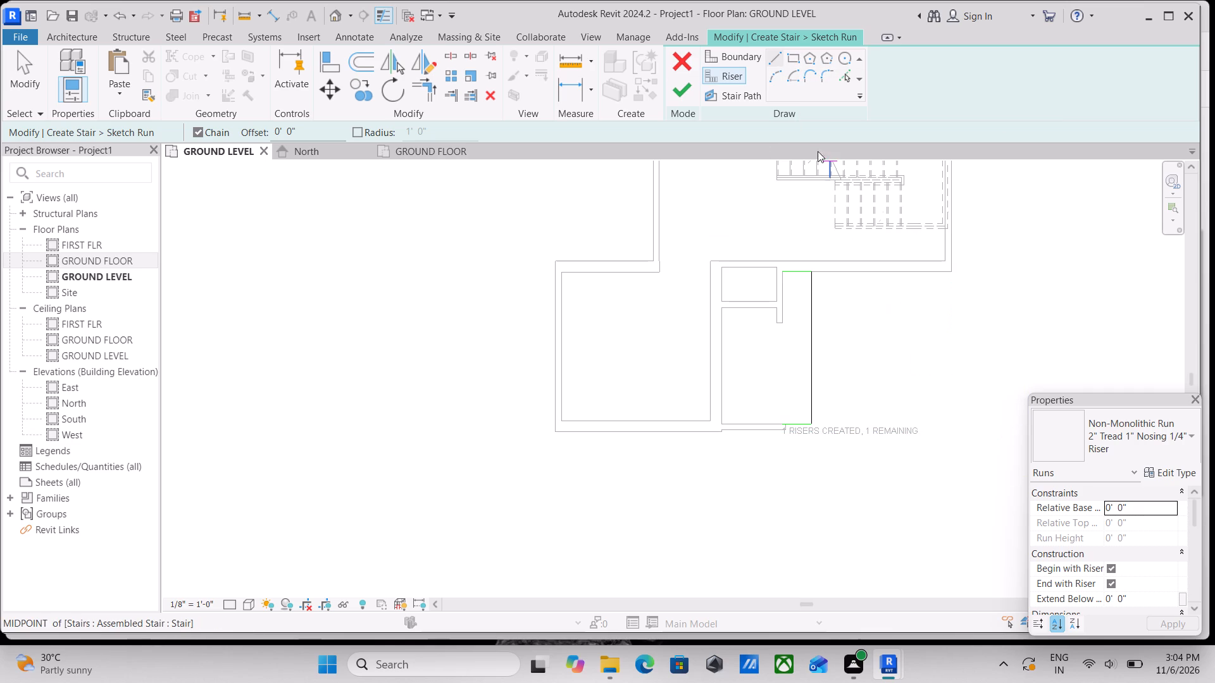
left_click_drag(301, 127, 204, 131)
type("1'")
key("Return")
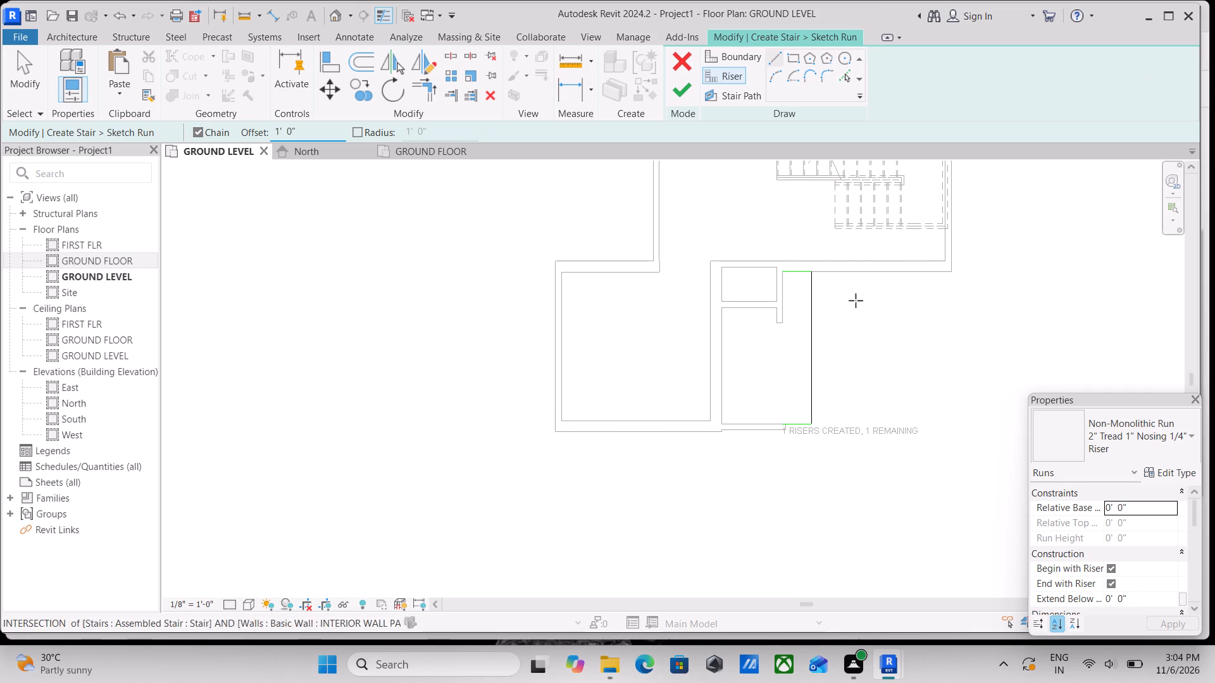
scroll(813, 302, "up", 3)
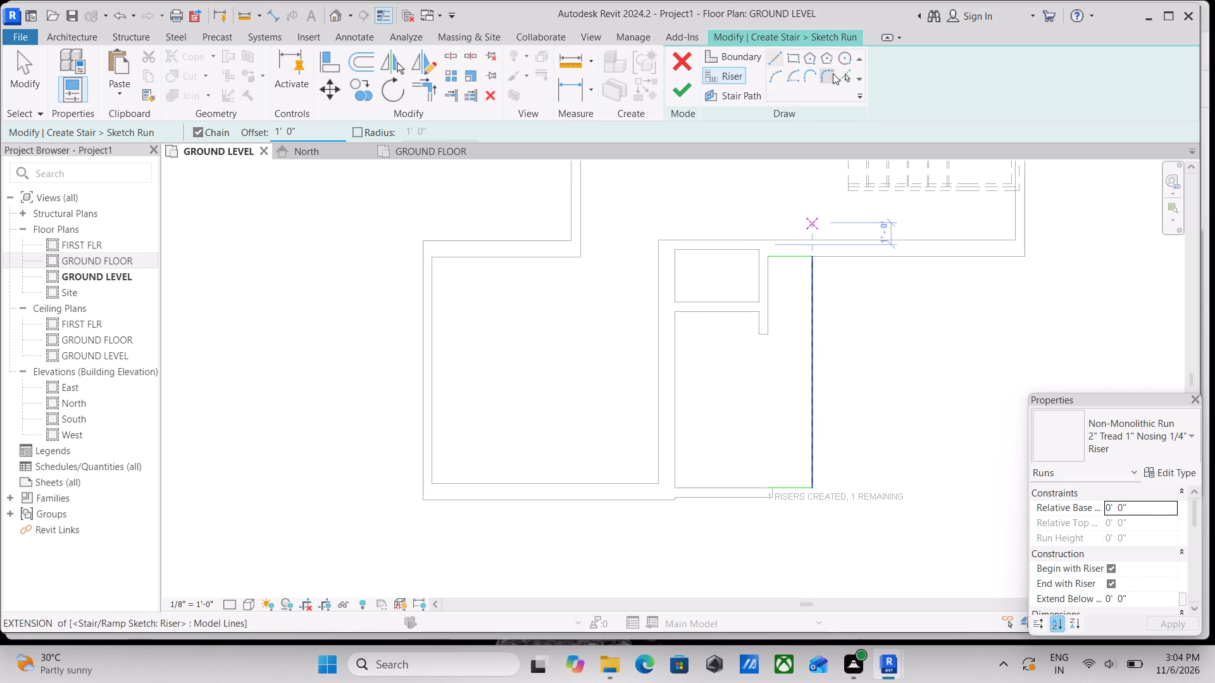
left_click(848, 78)
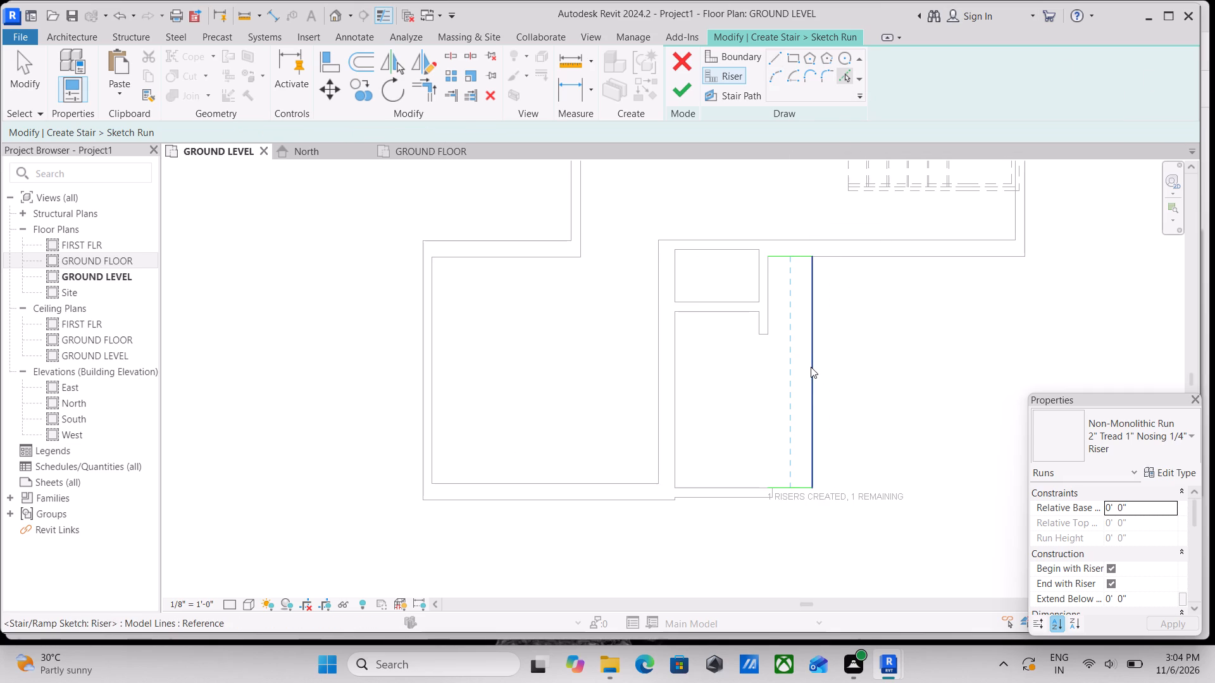
left_click(811, 367)
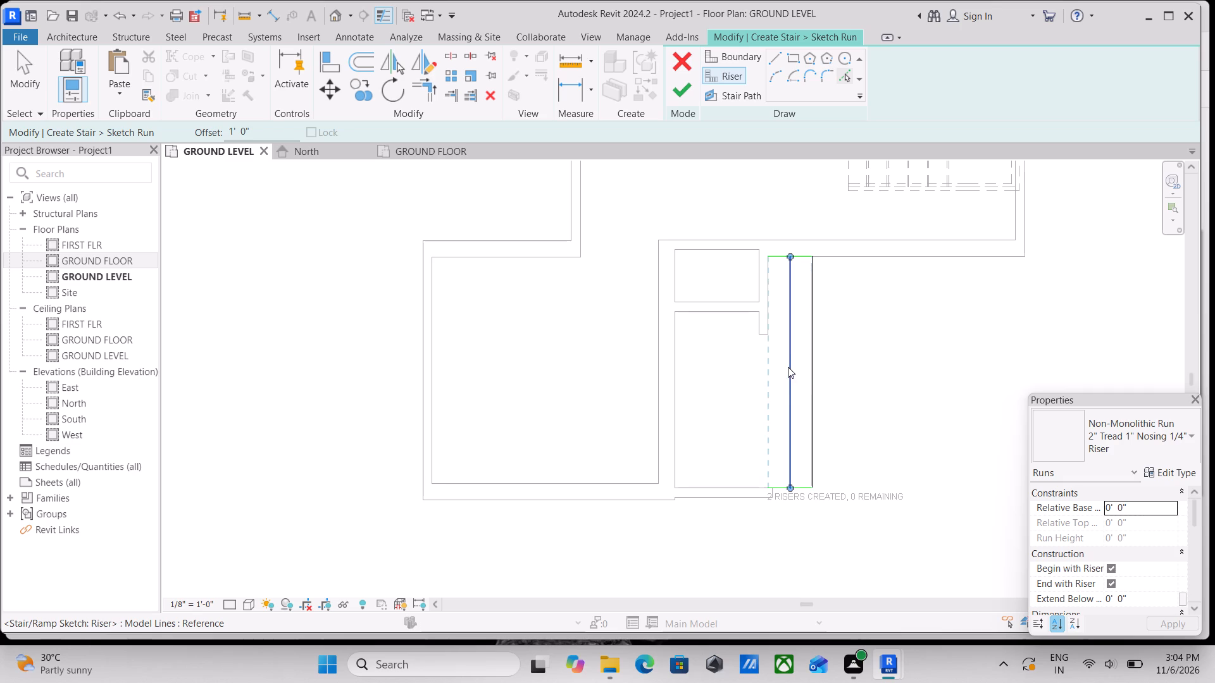
left_click(788, 367)
scroll(831, 248, "down", 2)
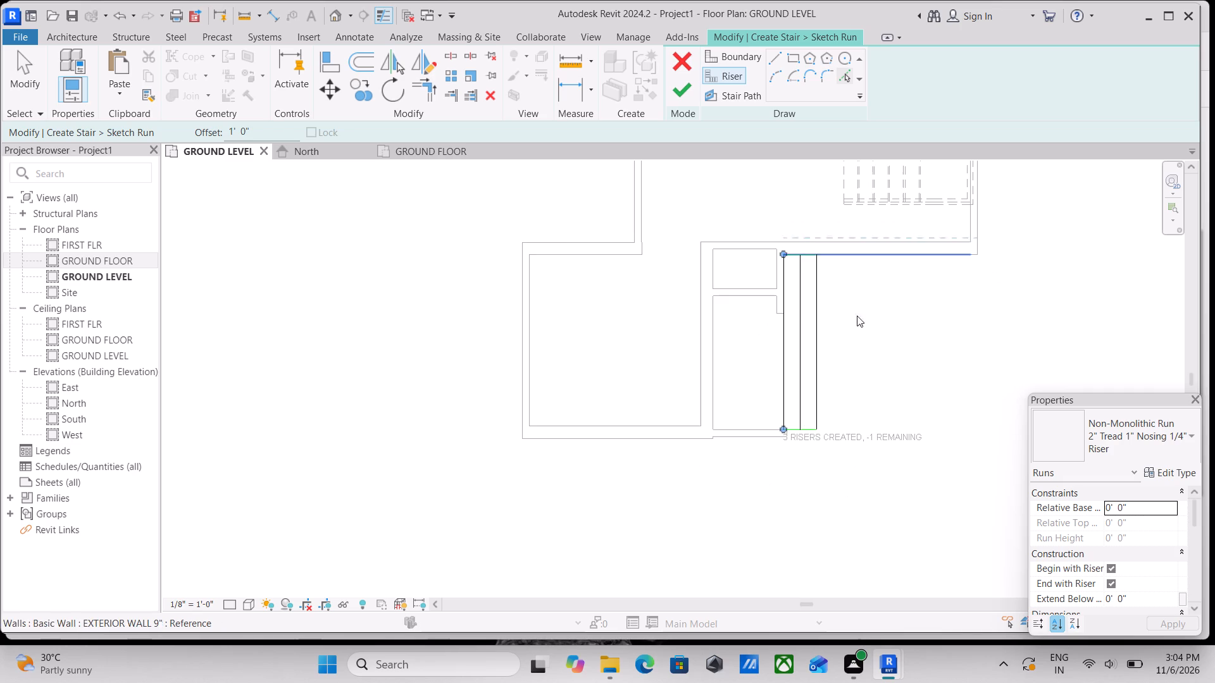
scroll(842, 373, "up", 2)
key("Escape")
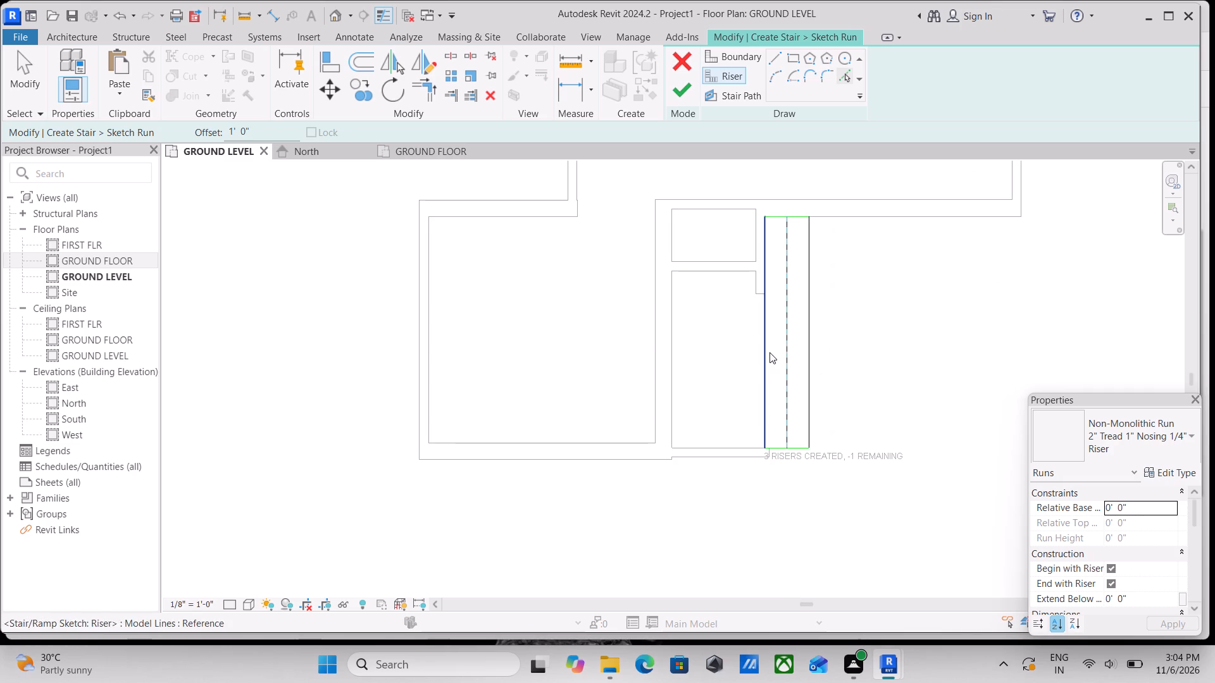
key("Escape")
scroll(769, 352, "up", 2)
scroll(805, 225, "up", 1)
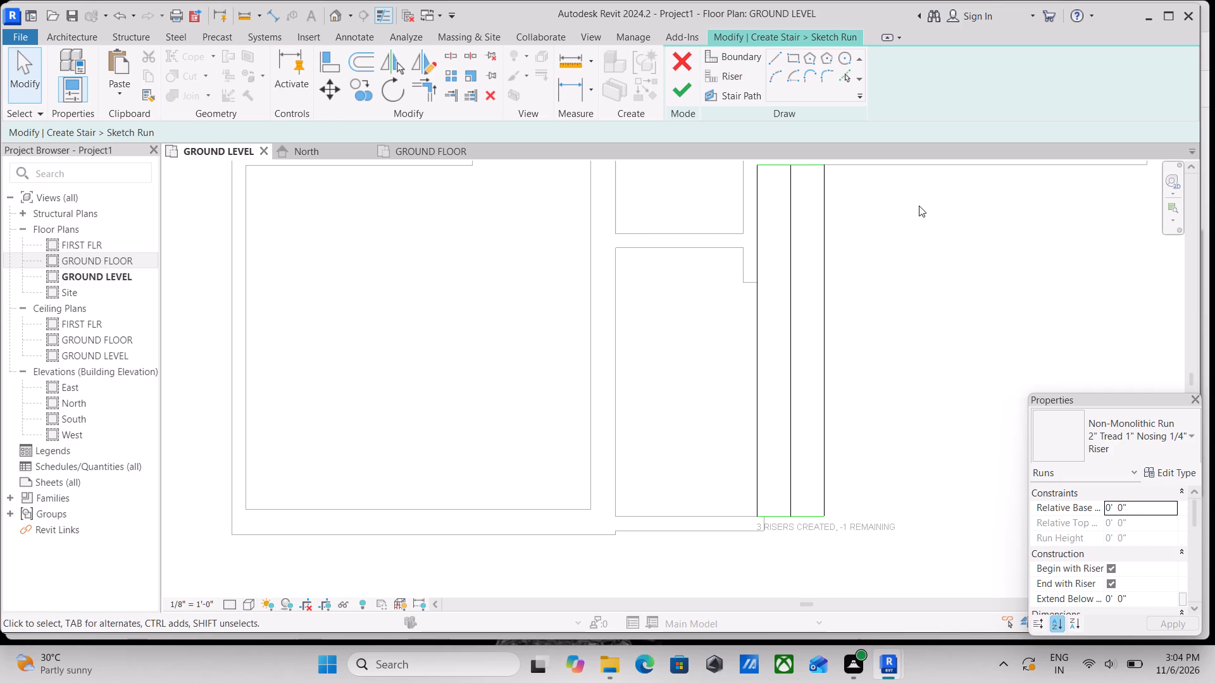
key("Escape")
Finish the sketched run and complete the main entrance stair.
scroll(923, 203, "down", 3)
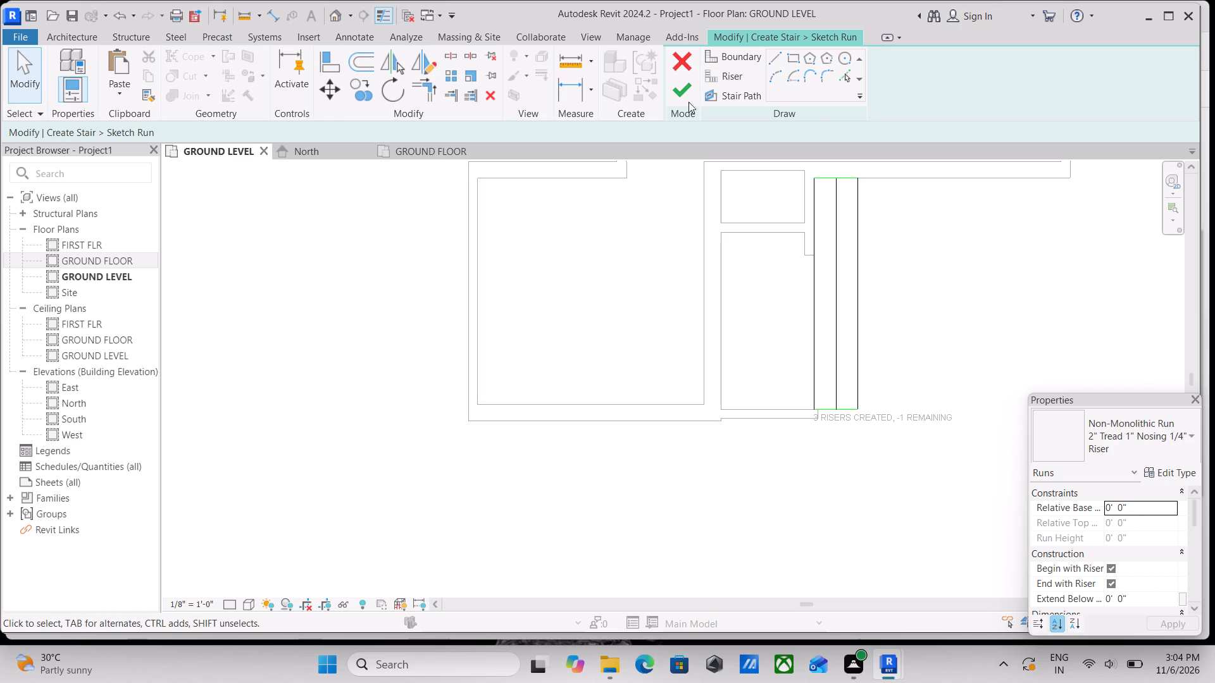
scroll(1056, 468, "down", 1)
left_click(682, 92)
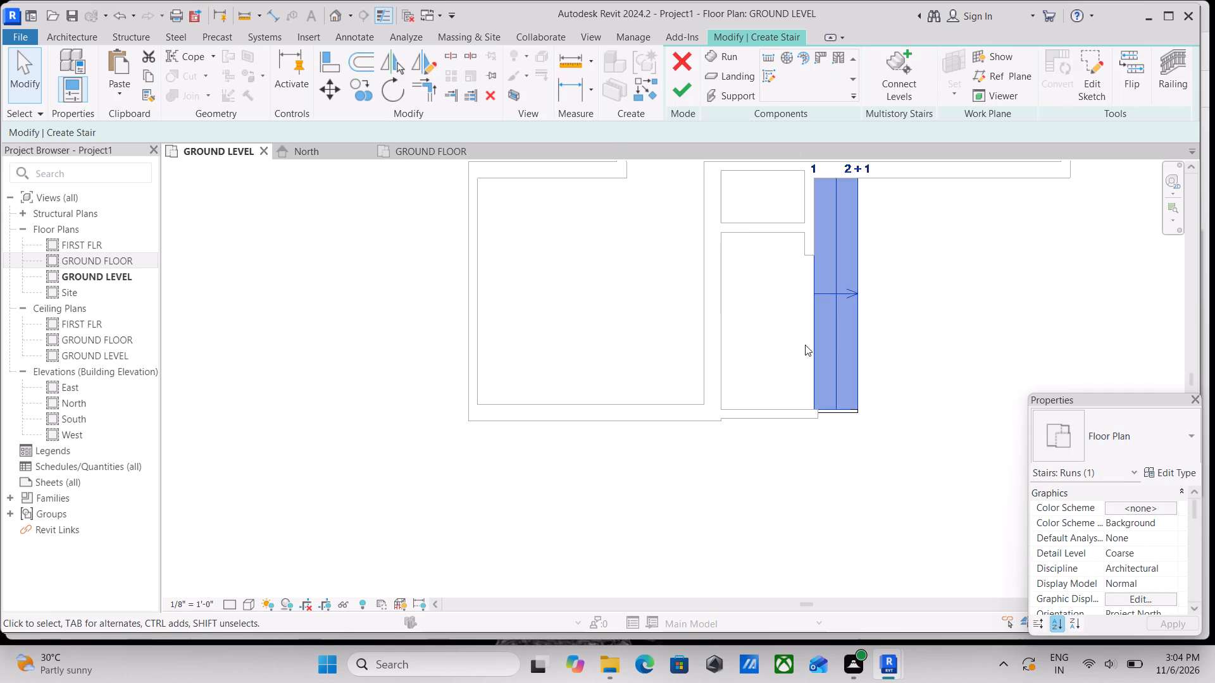
scroll(913, 306, "down", 2)
middle_click_drag(913, 306, 869, 338)
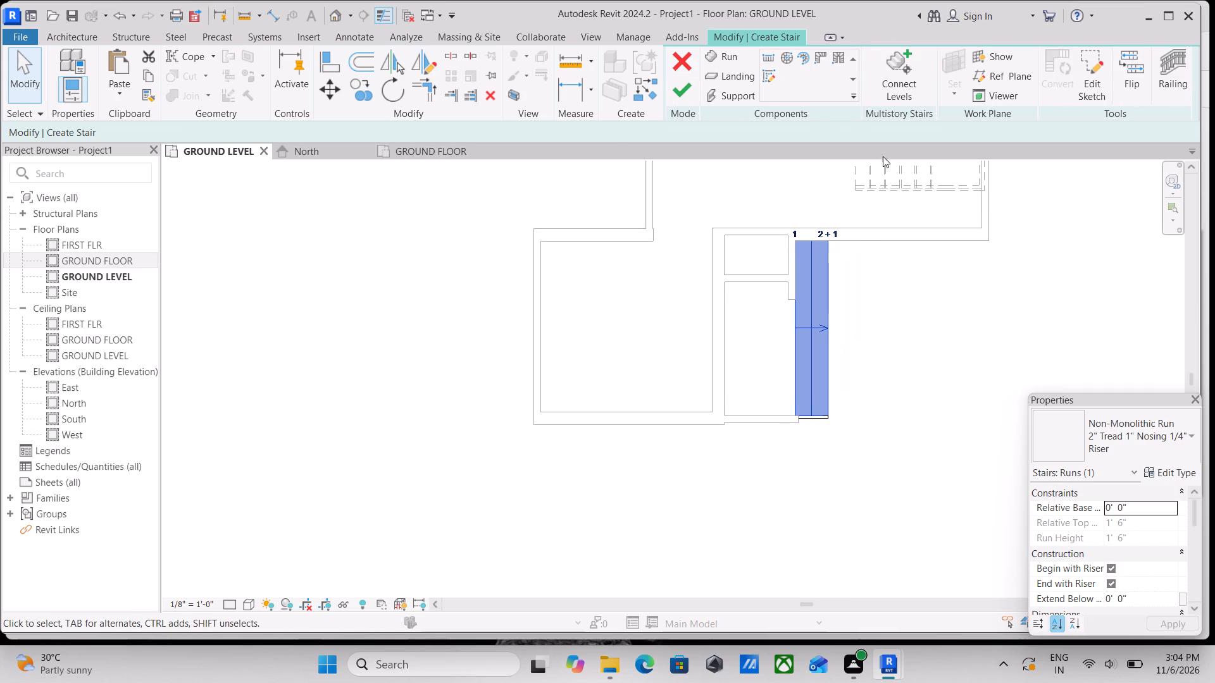
scroll(934, 267, "up", 2)
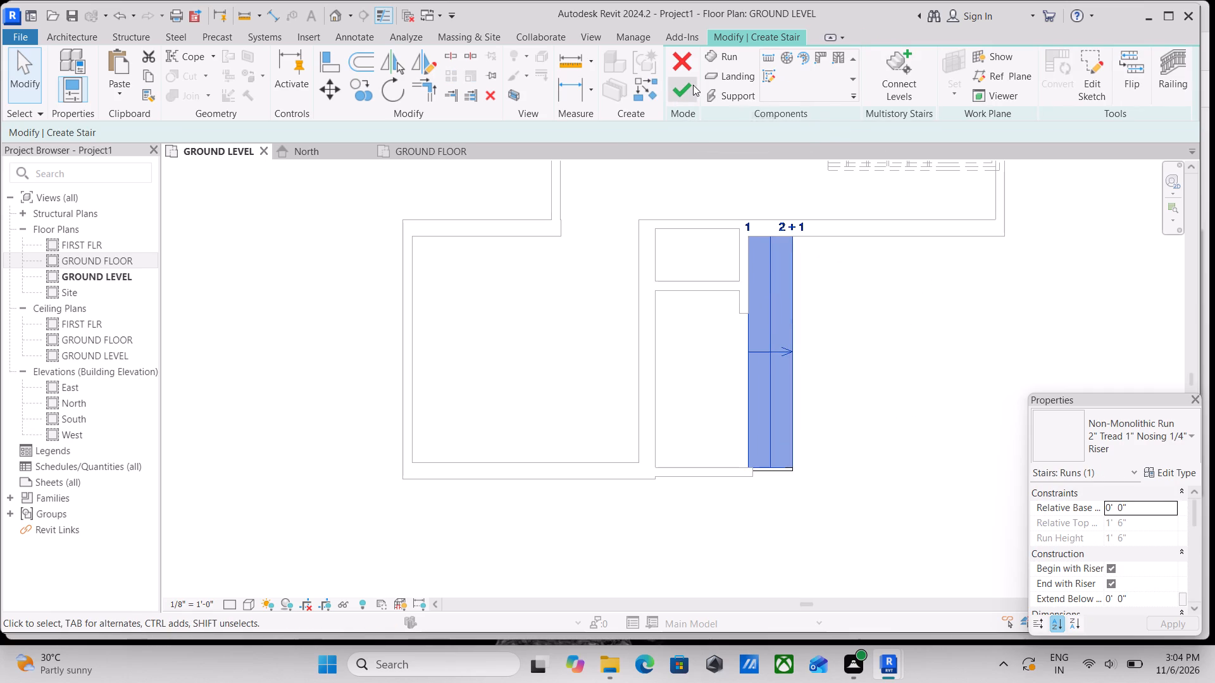
left_click(693, 85)
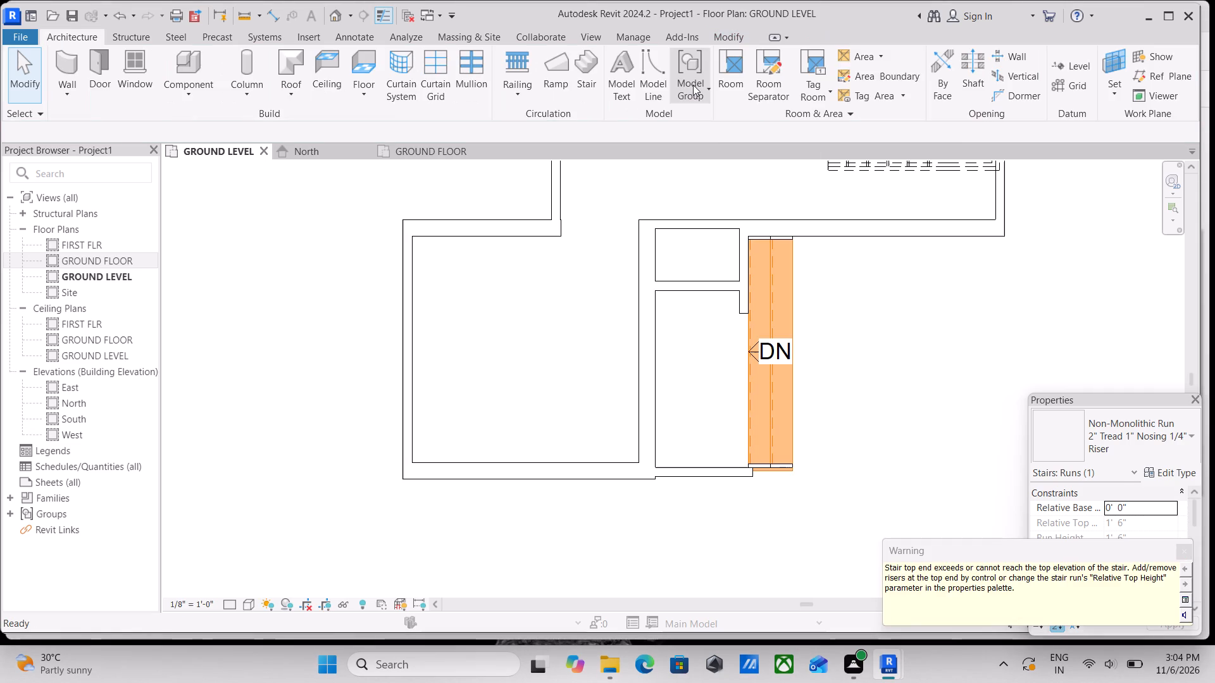
scroll(904, 336, "down", 2)
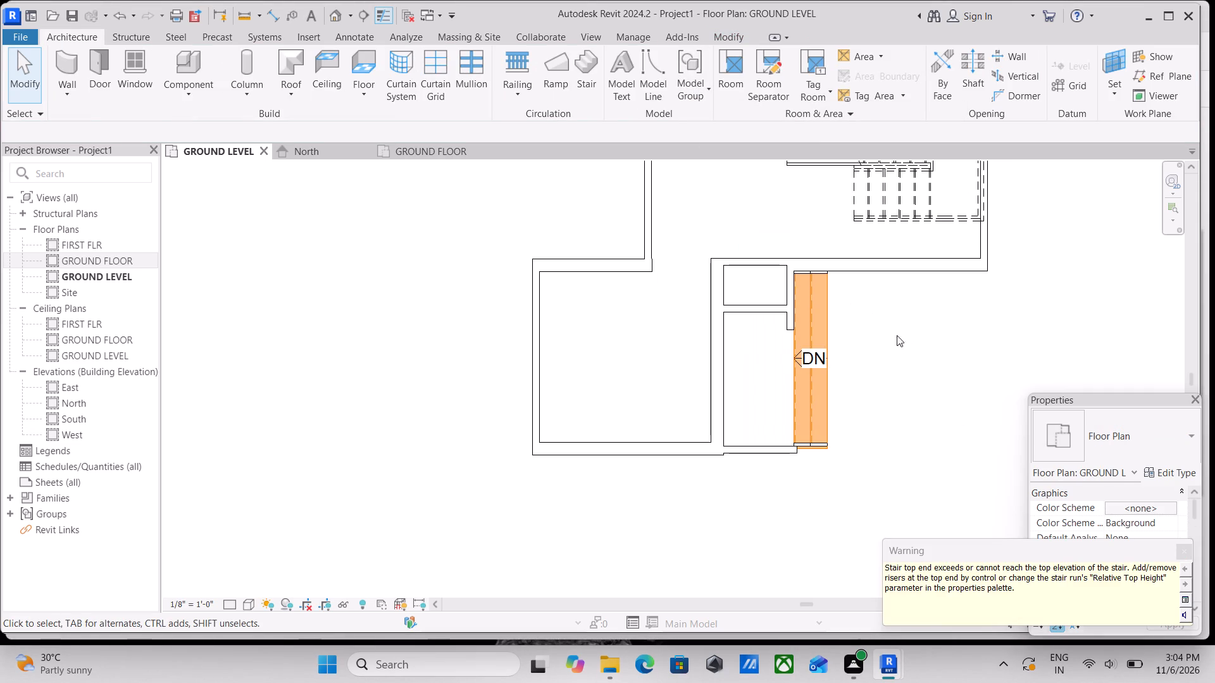
scroll(844, 328, "up", 3)
key("Escape")
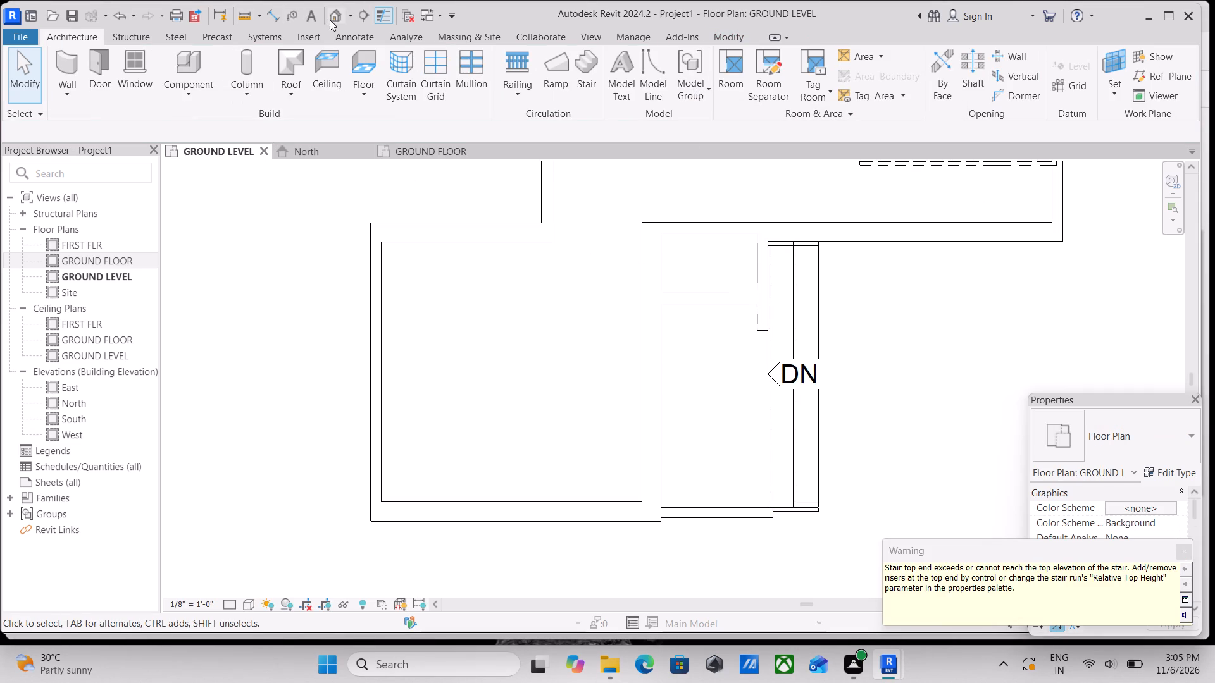
Open the default 3D view and inspect the entrance stair's steps and direction from the front.
left_click(333, 16)
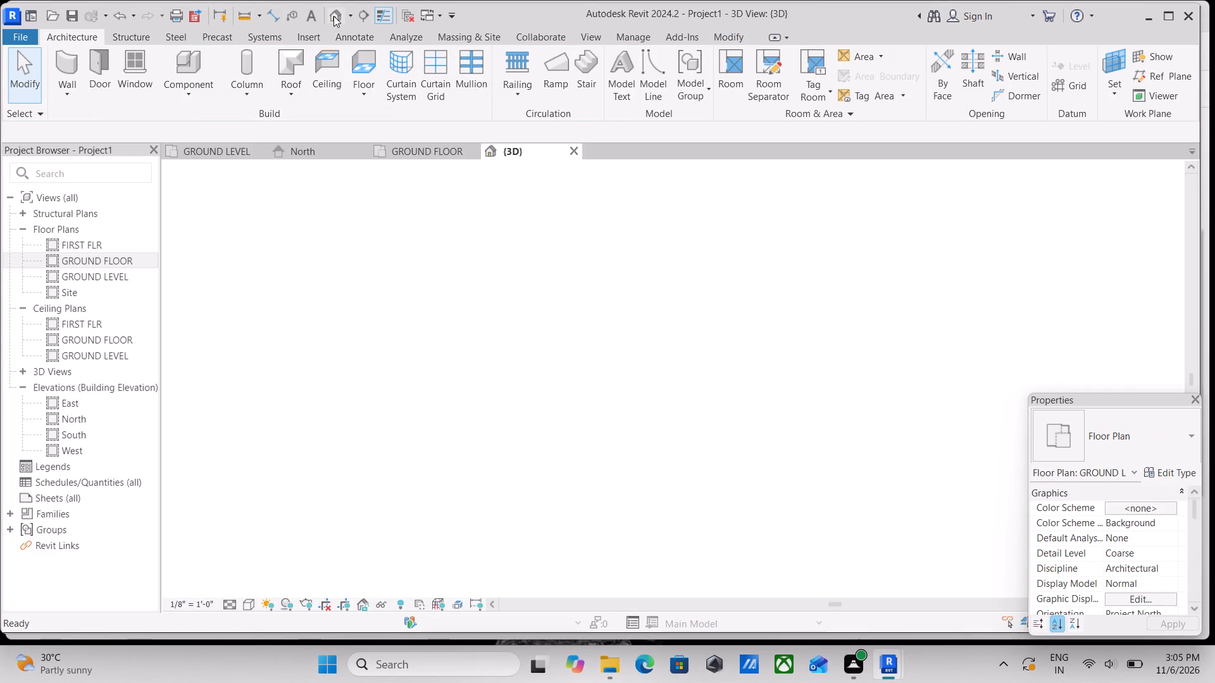
scroll(656, 419, "up", 3)
scroll(566, 460, "up", 12)
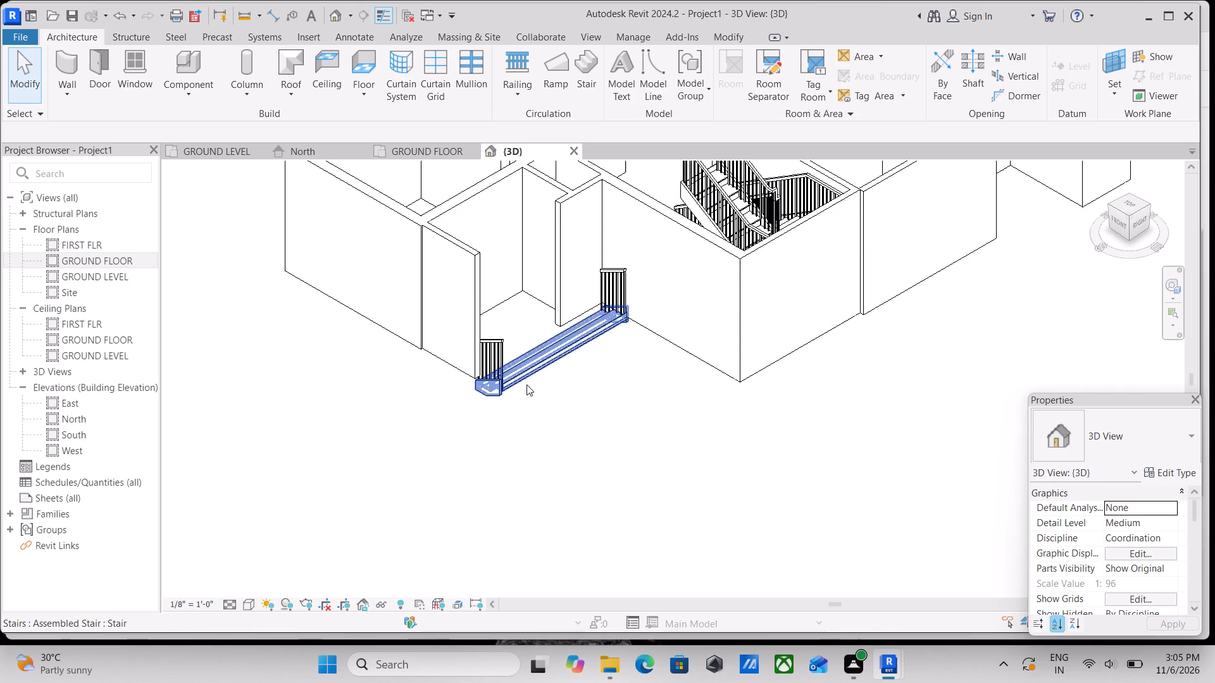
scroll(526, 385, "up", 2)
scroll(580, 331, "down", 2)
middle_click_drag(587, 336, 721, 384, "shift")
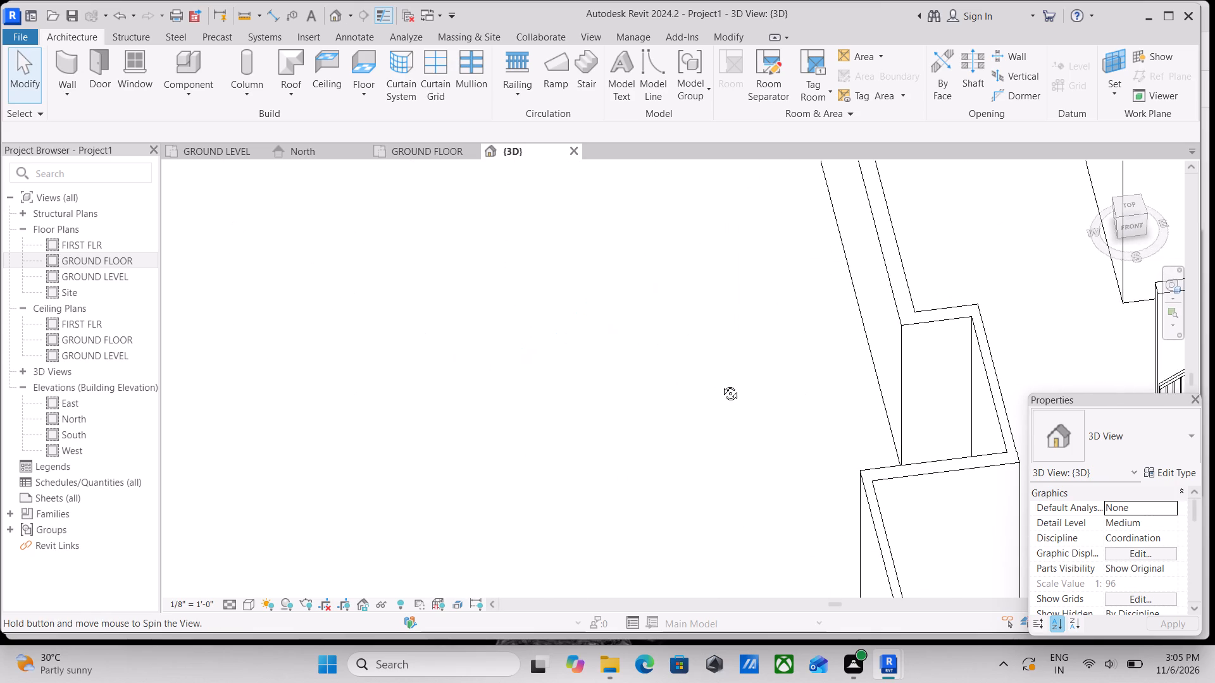
middle_click_drag(721, 384, 545, 233, "shift")
scroll(556, 225, "down", 4)
middle_click_drag(549, 222, 265, 136)
middle_click_drag(715, 403, 680, 398, "shift")
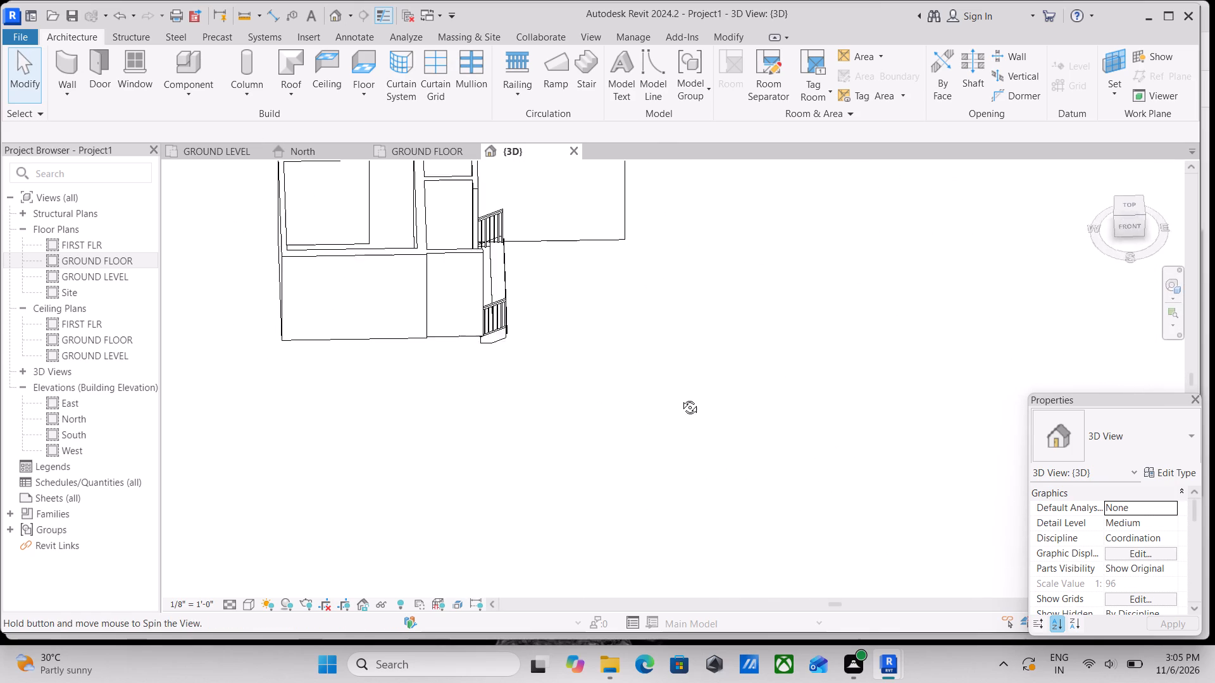
middle_click_drag(680, 398, 676, 398, "shift")
scroll(465, 306, "up", 4)
Edit the main entrance stair to flip its climbing direction towards the entrance, and finish the stair edit.
left_click(430, 283)
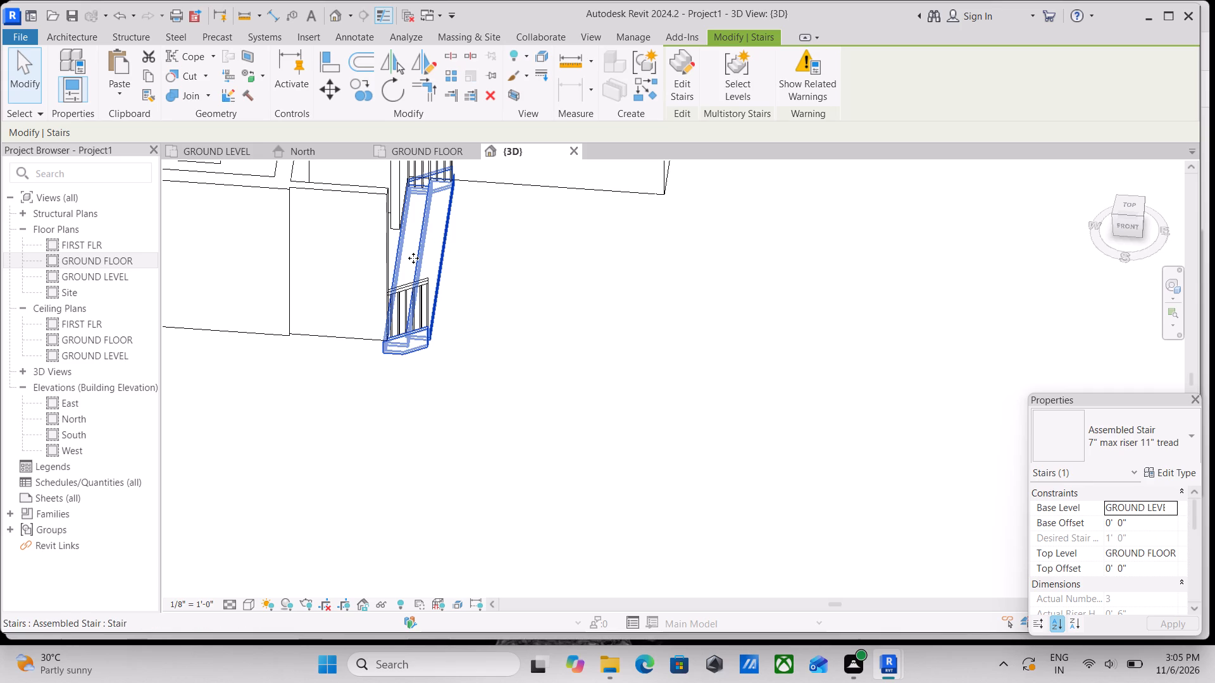
left_click(413, 258)
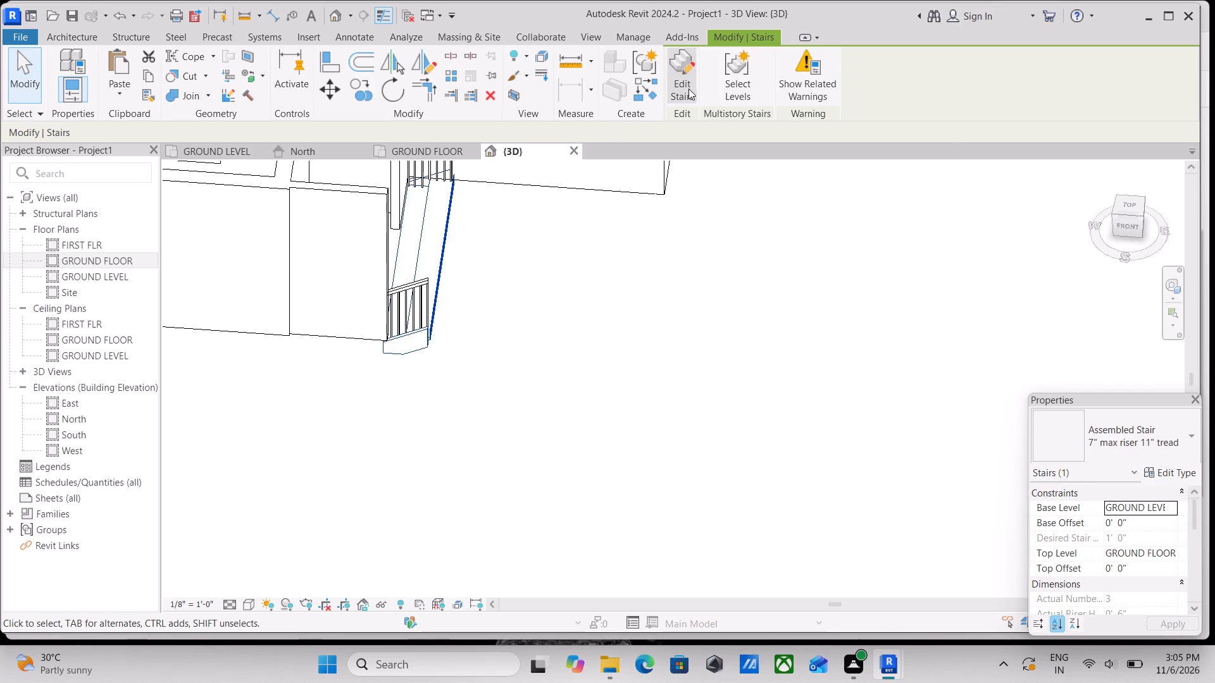
left_click(691, 75)
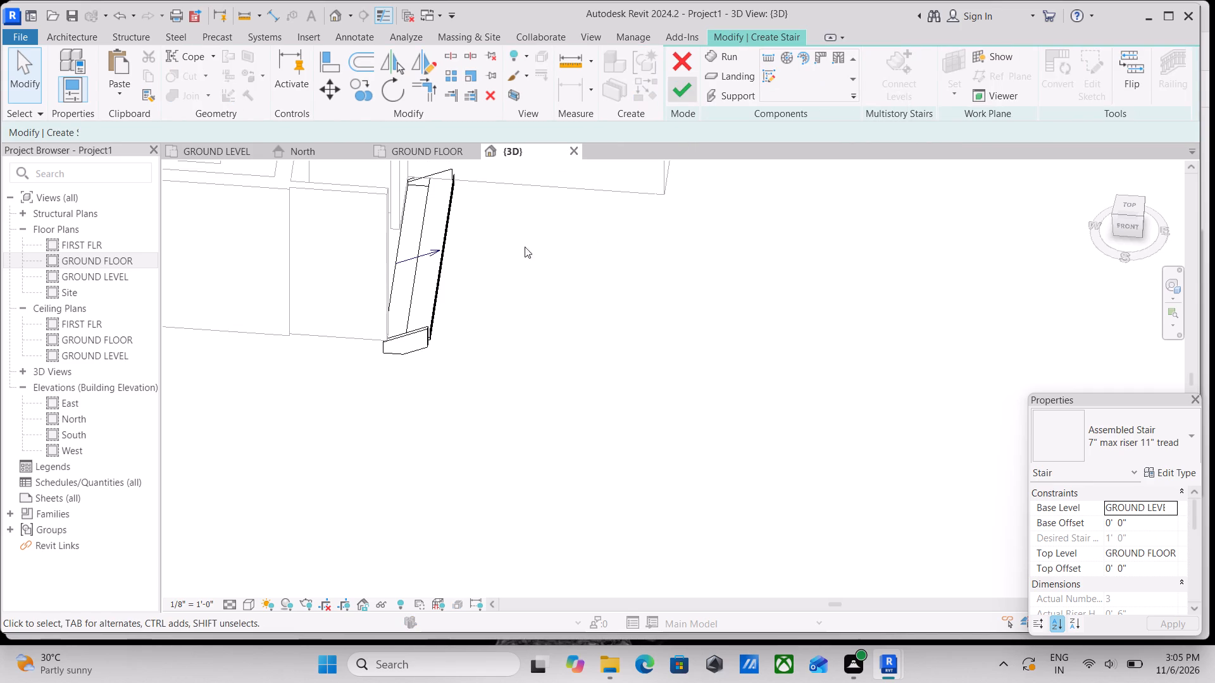
left_click(1125, 70)
middle_click_drag(502, 267, 637, 310)
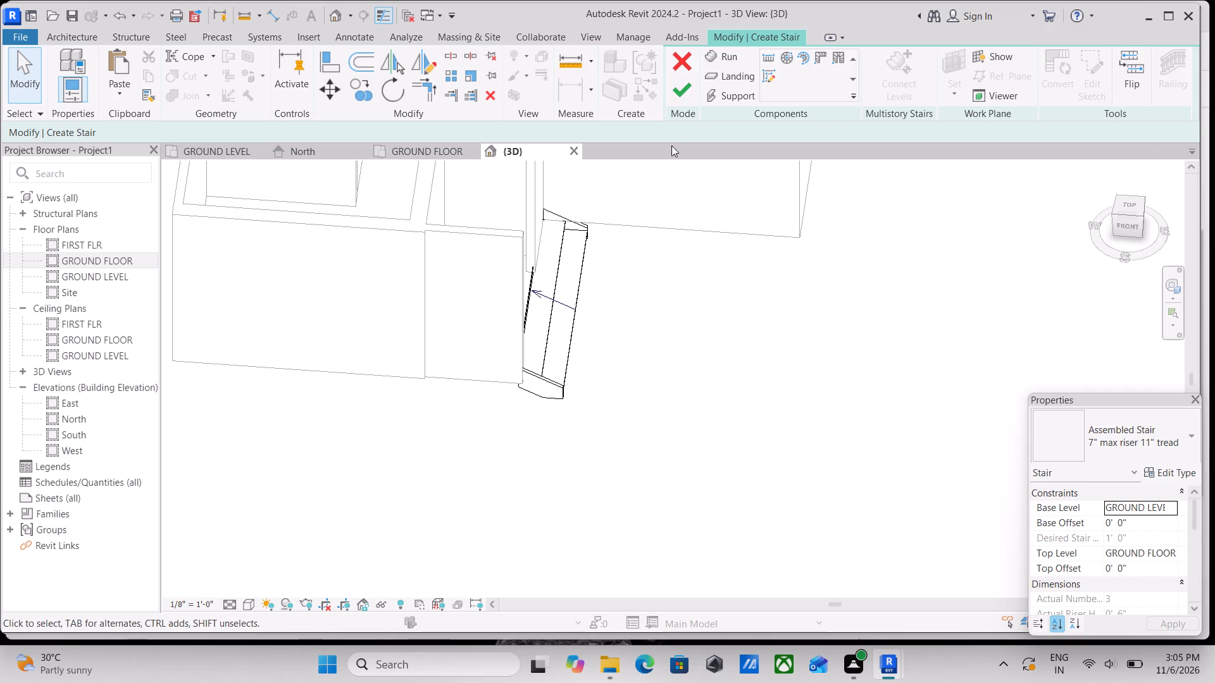
left_click(680, 96)
Examine the entrance stair and its railing from the front, comparing their height with the GROUND LEVEL and GROUND FLOOR lines.
scroll(502, 407, "down", 1)
middle_click_drag(508, 407, 548, 405)
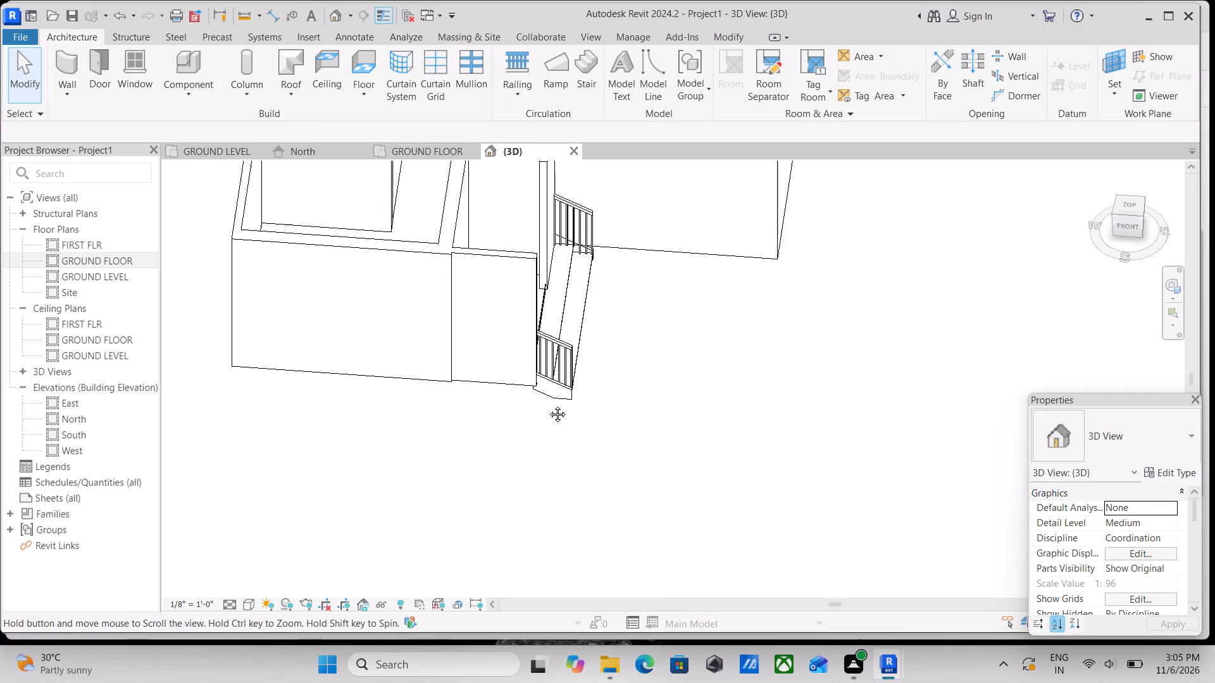
middle_click_drag(548, 405, 556, 402)
scroll(610, 361, "down", 2)
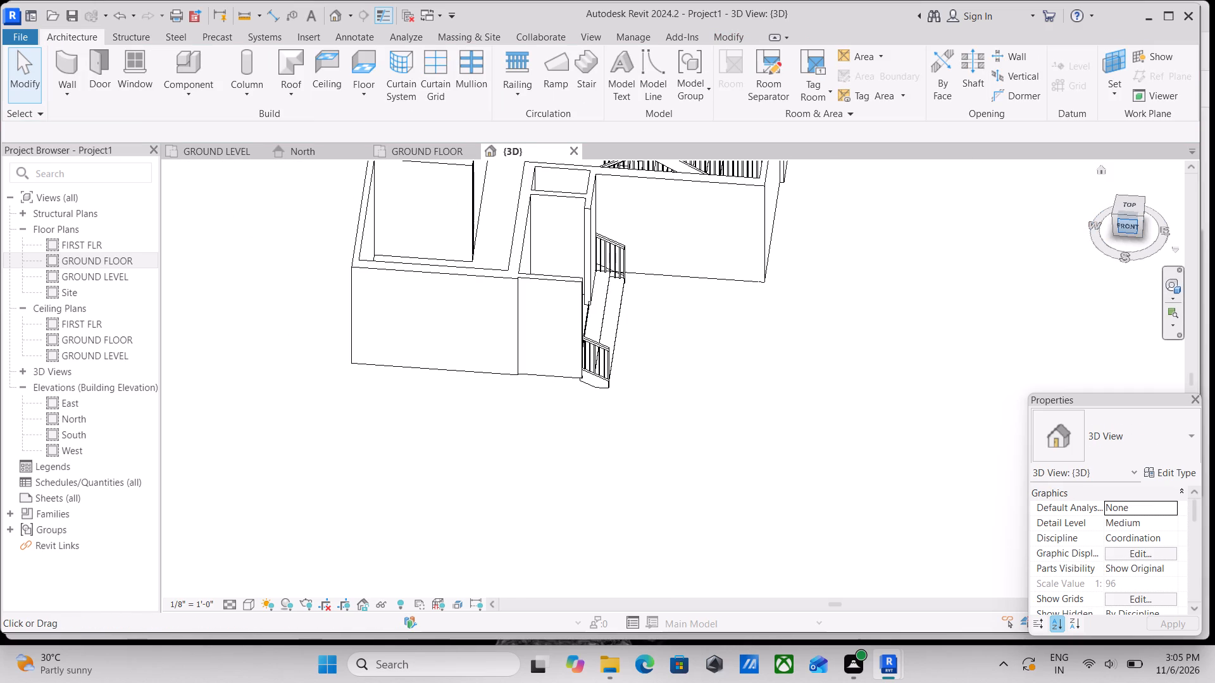
left_click(1133, 226)
scroll(650, 468, "up", 5)
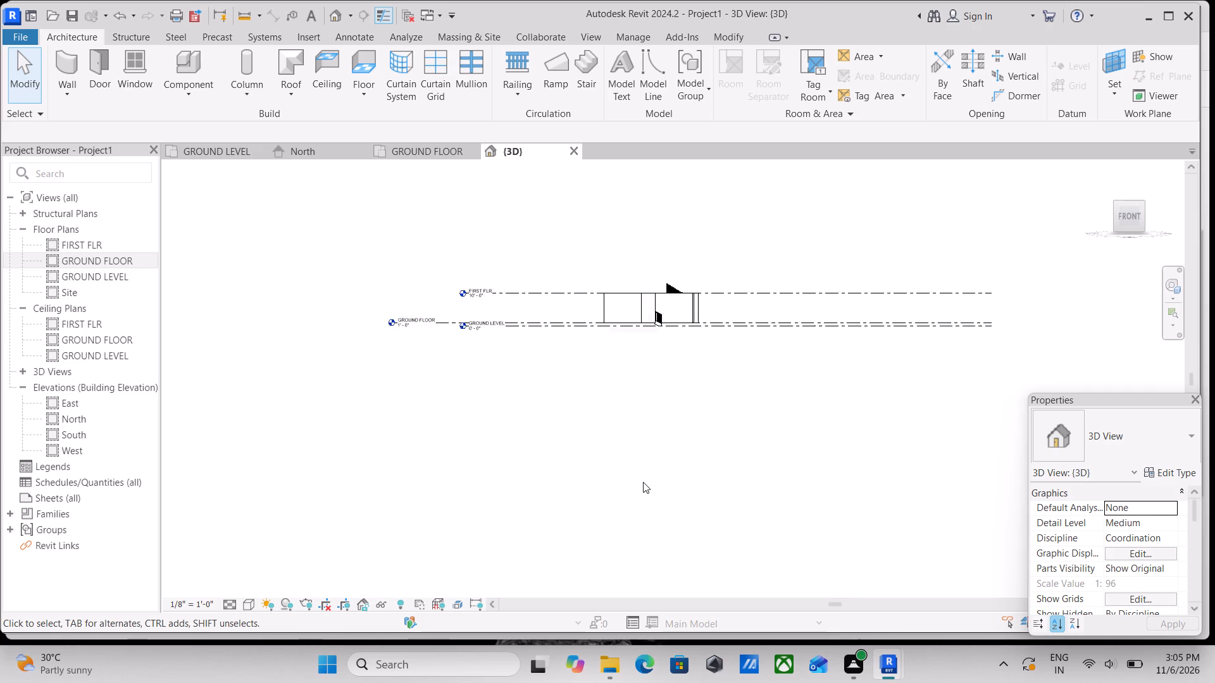
scroll(616, 374, "up", 4)
scroll(666, 256, "up", 6)
middle_click_drag(751, 247, 771, 333)
scroll(770, 325, "up", 1)
scroll(719, 301, "down", 1)
middle_click_drag(719, 301, 738, 353)
middle_click_drag(709, 300, 709, 314)
scroll(792, 354, "down", 3)
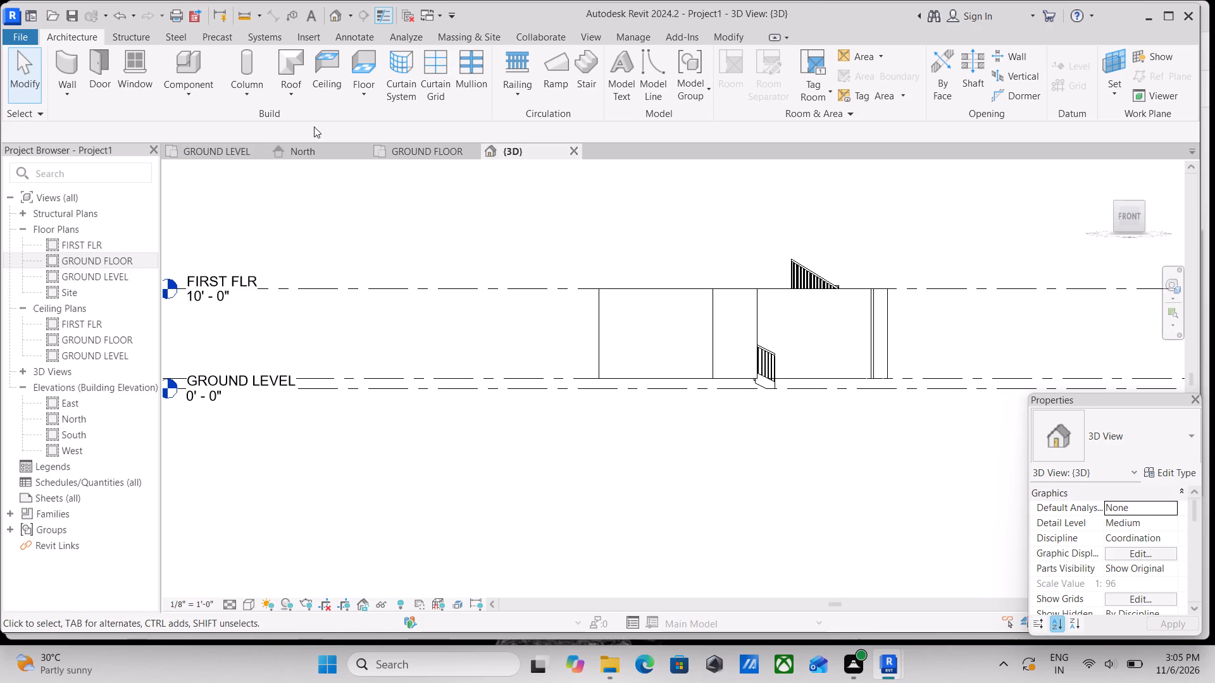
scroll(717, 409, "up", 2)
scroll(785, 398, "up", 3)
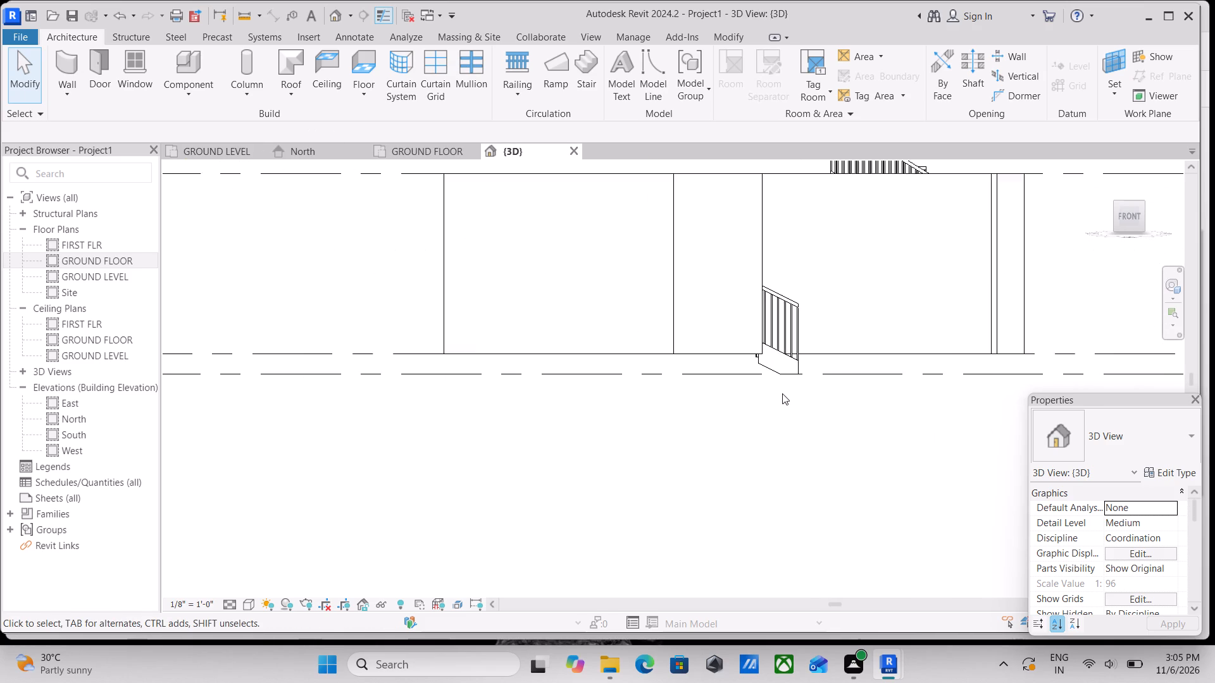
scroll(681, 331, "down", 1)
middle_click_drag(681, 331, 702, 361)
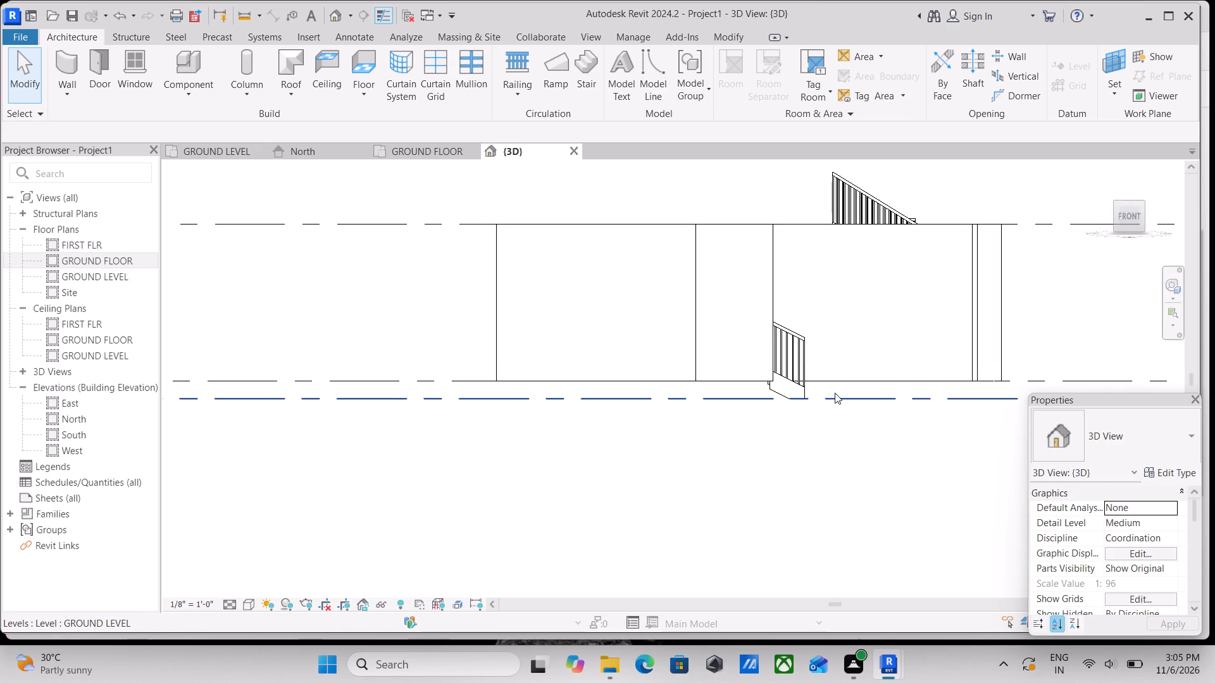
middle_click_drag(855, 378, 863, 399)
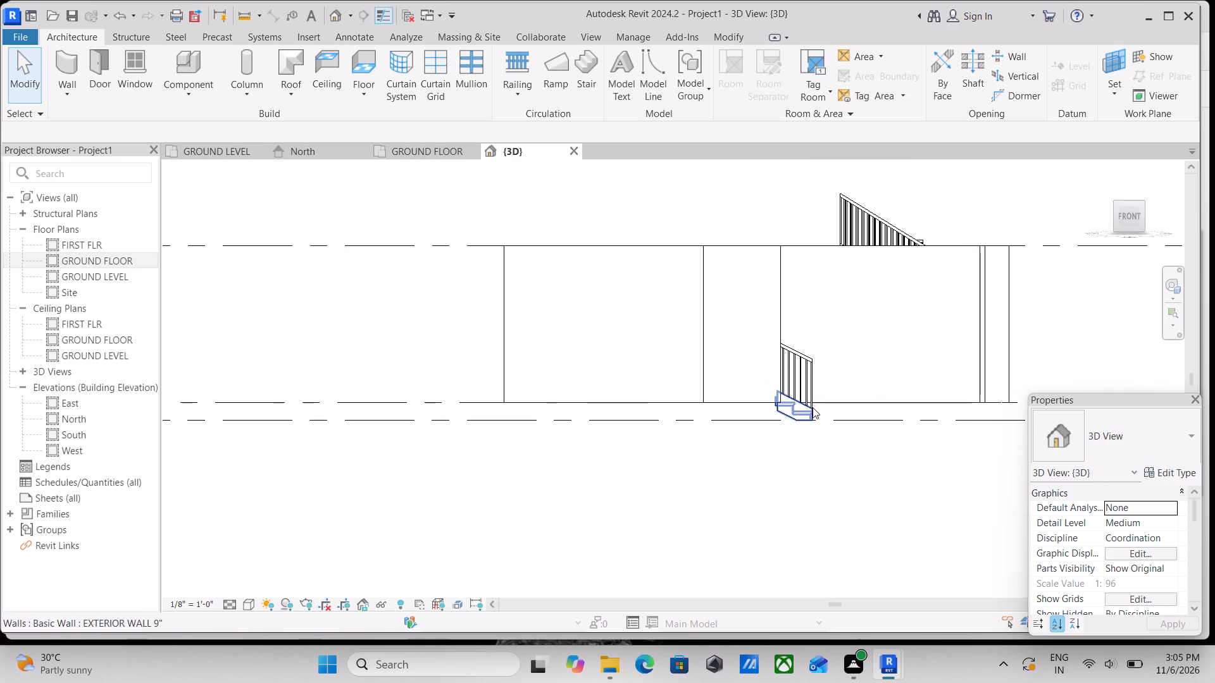
scroll(792, 409, "down", 2)
middle_click_drag(792, 409, 817, 446)
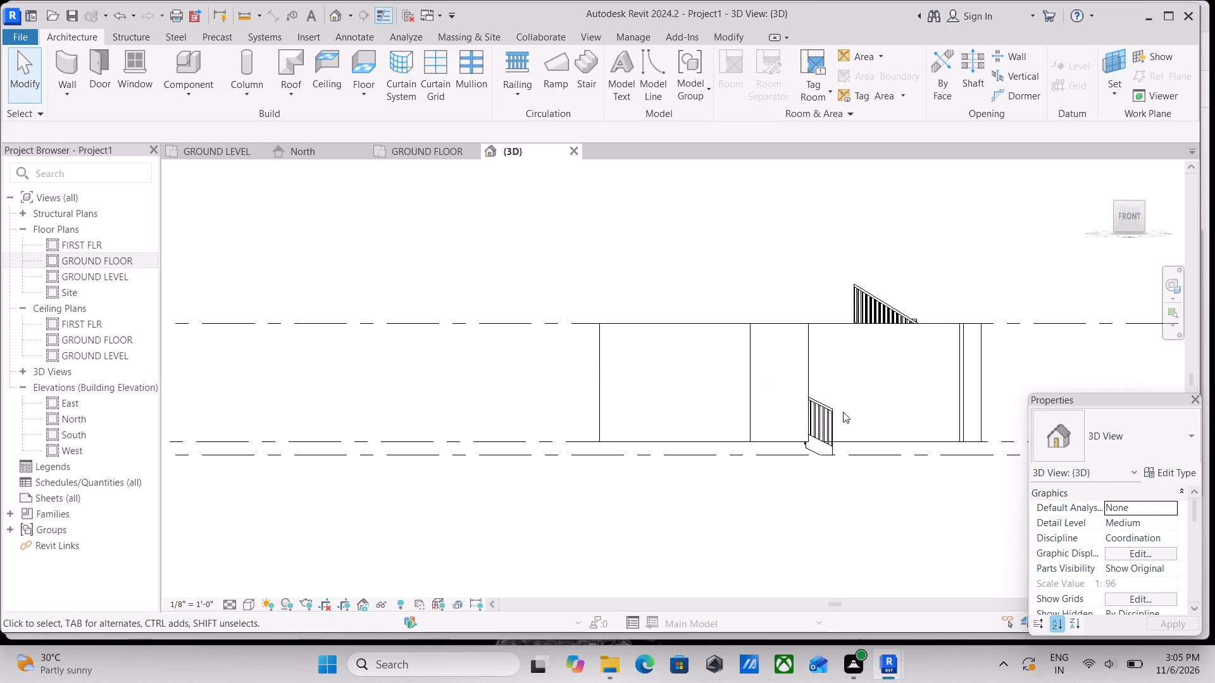
left_click(835, 411)
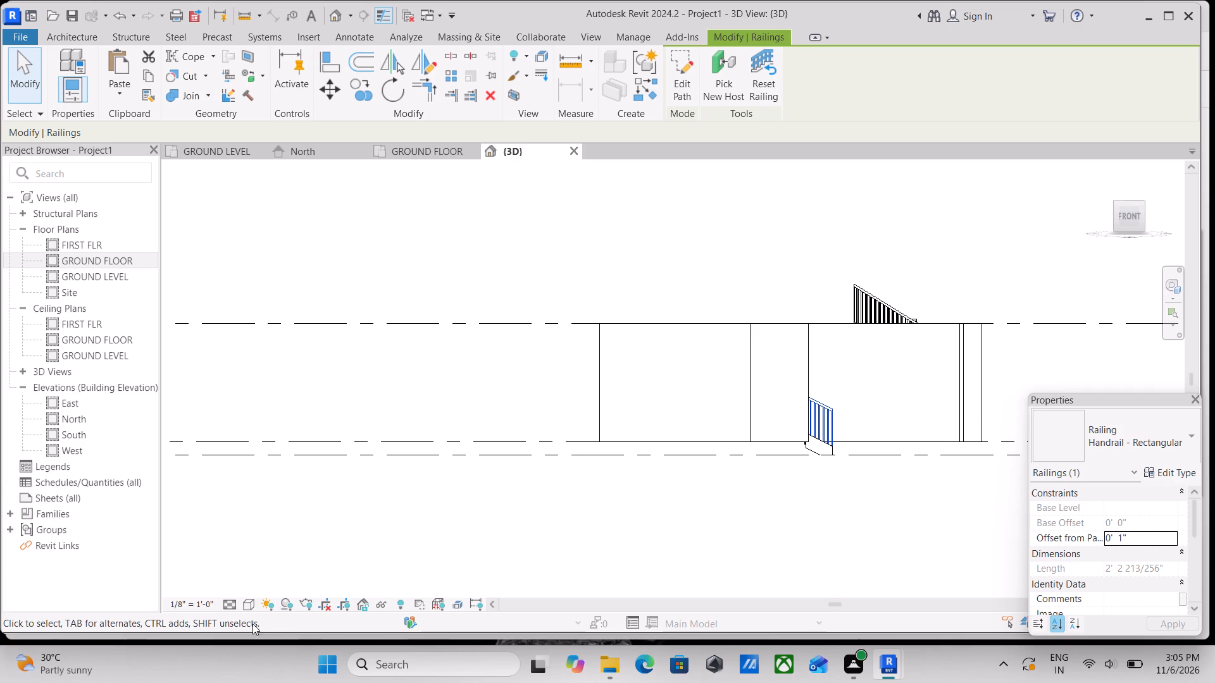
Set the 3D view's visual style to Shaded.
left_click(245, 598)
left_click(252, 545)
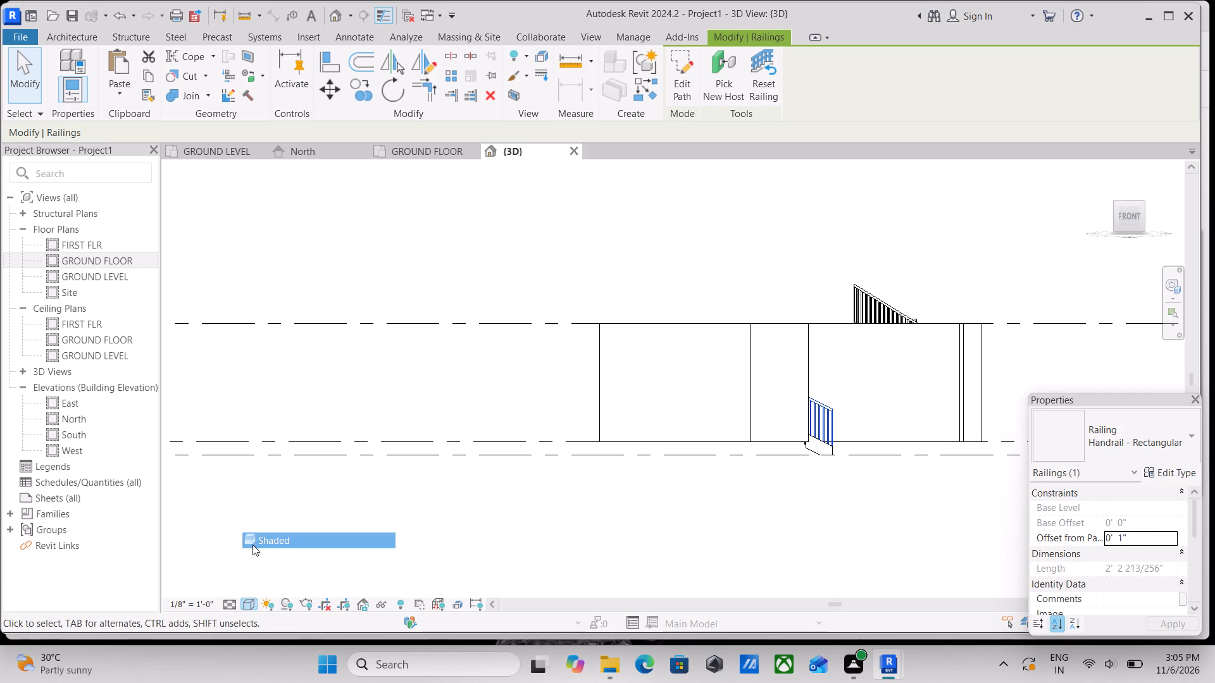
Inspect the shaded entrance stair up close from several angles, checking its treads, side supports and handrails.
scroll(871, 460, "up", 2)
scroll(873, 460, "down", 2)
middle_click_drag(867, 422, 854, 485, "shift")
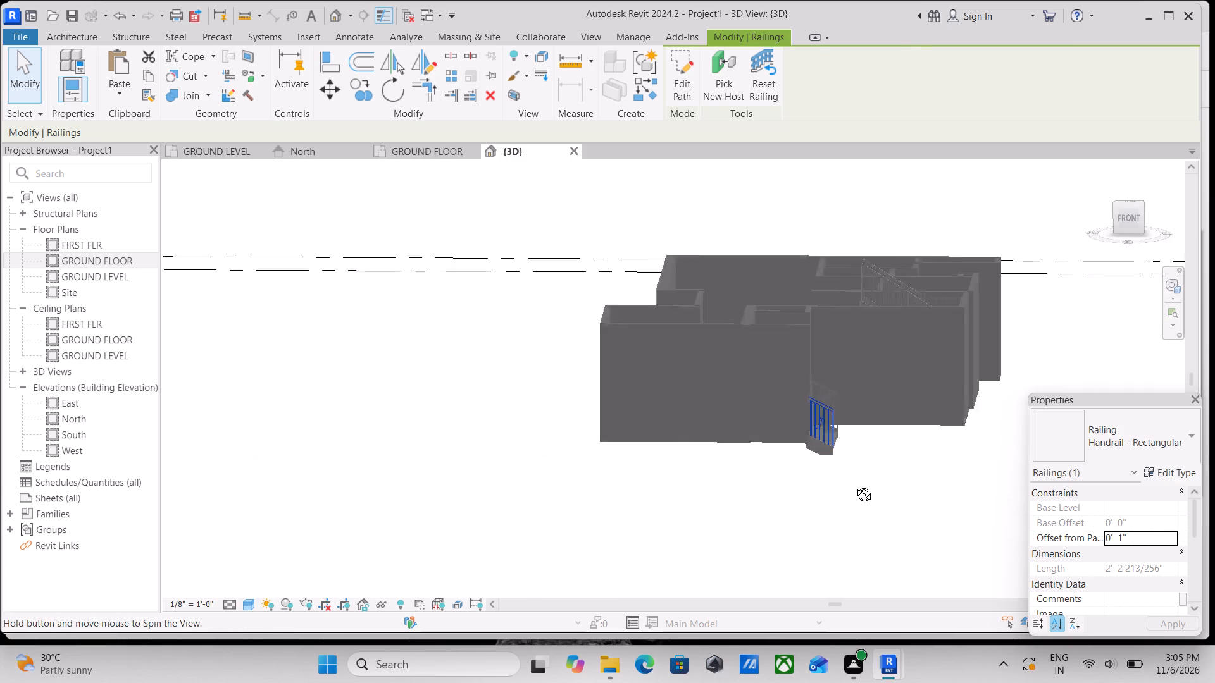
middle_click_drag(854, 485, 761, 637, "shift")
scroll(839, 437, "up", 8)
middle_click_drag(904, 413, 869, 390, "shift")
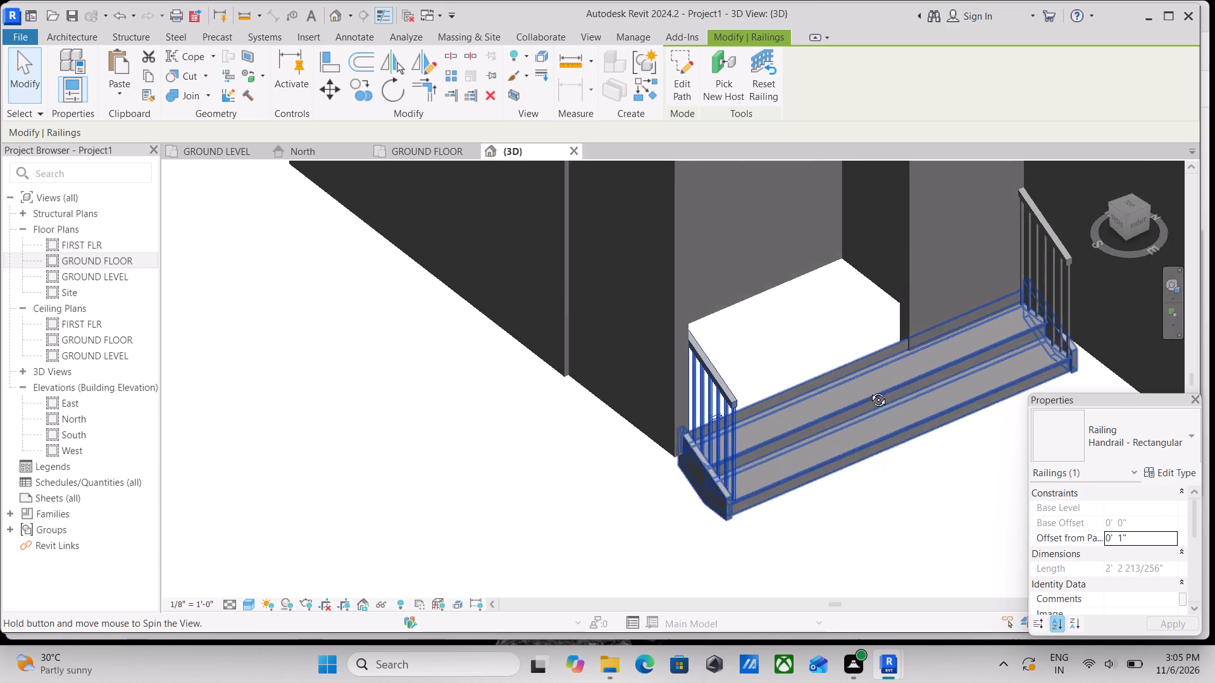
middle_click_drag(869, 390, 825, 379, "shift")
scroll(807, 493, "up", 4)
middle_click_drag(773, 442, 701, 386, "shift")
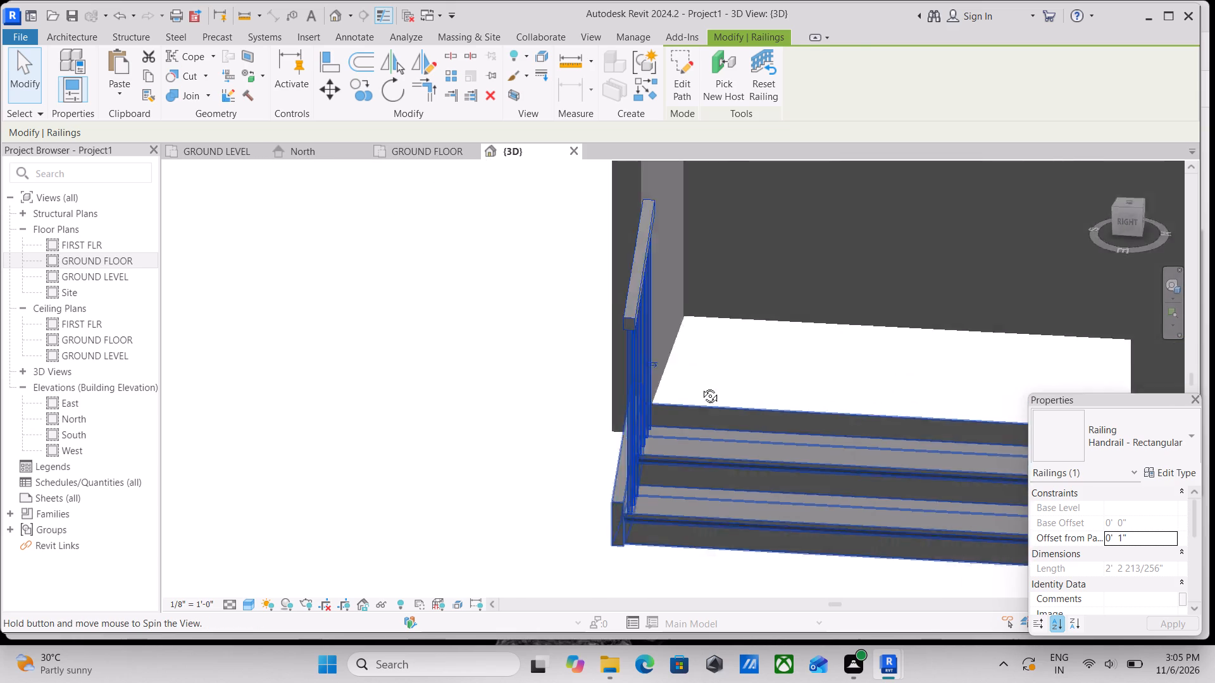
middle_click_drag(701, 386, 885, 405, "shift")
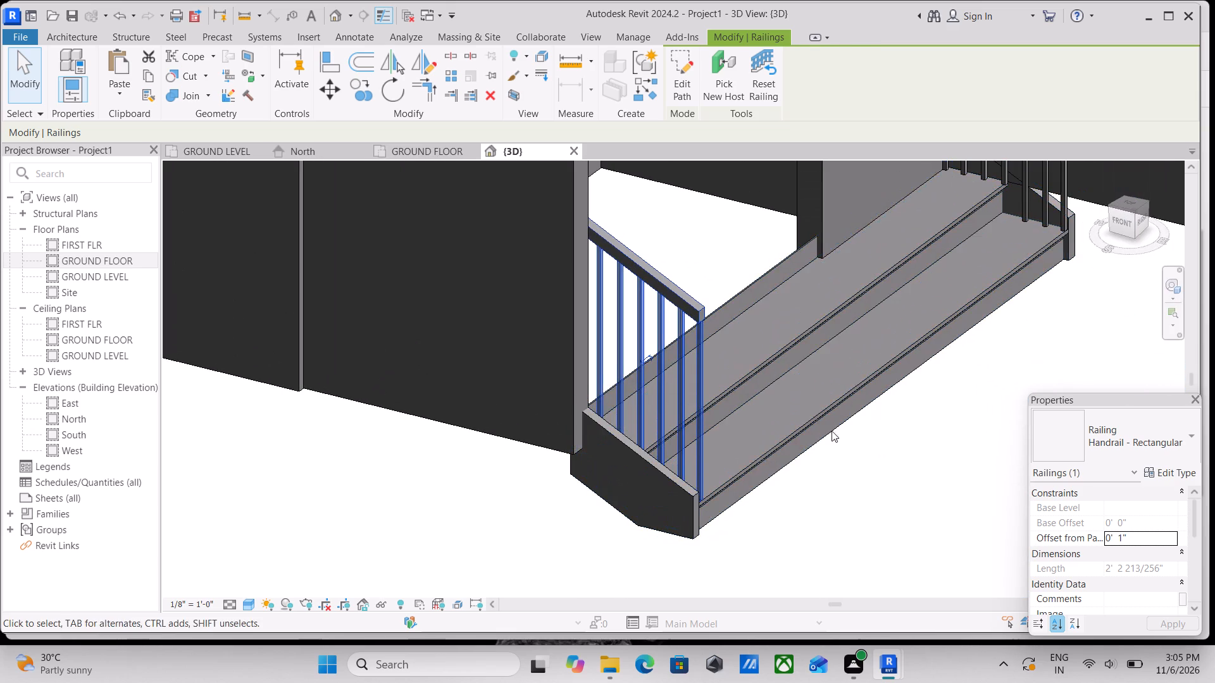
middle_click_drag(832, 431, 880, 402, "shift")
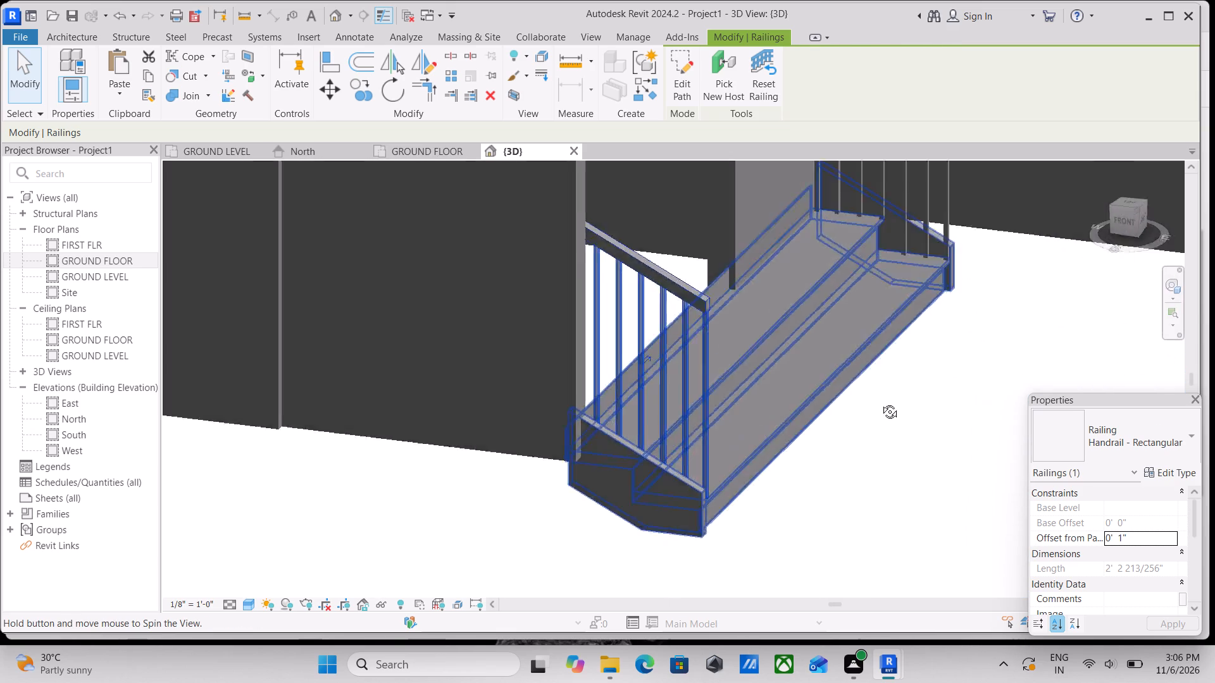
middle_click_drag(880, 402, 949, 410, "shift")
scroll(666, 495, "down", 1)
middle_click_drag(666, 495, 659, 450)
scroll(678, 438, "down", 2)
middle_click_drag(826, 415, 906, 352, "shift")
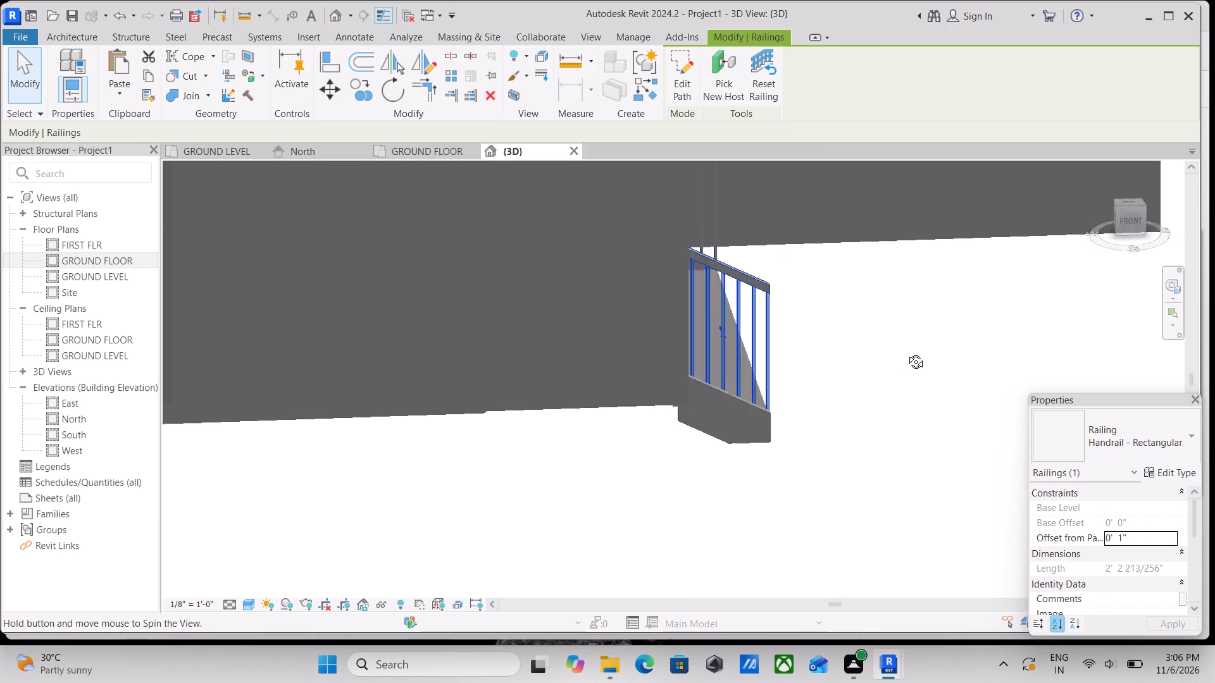
middle_click_drag(906, 352, 919, 344, "shift")
middle_click_drag(827, 391, 582, 443)
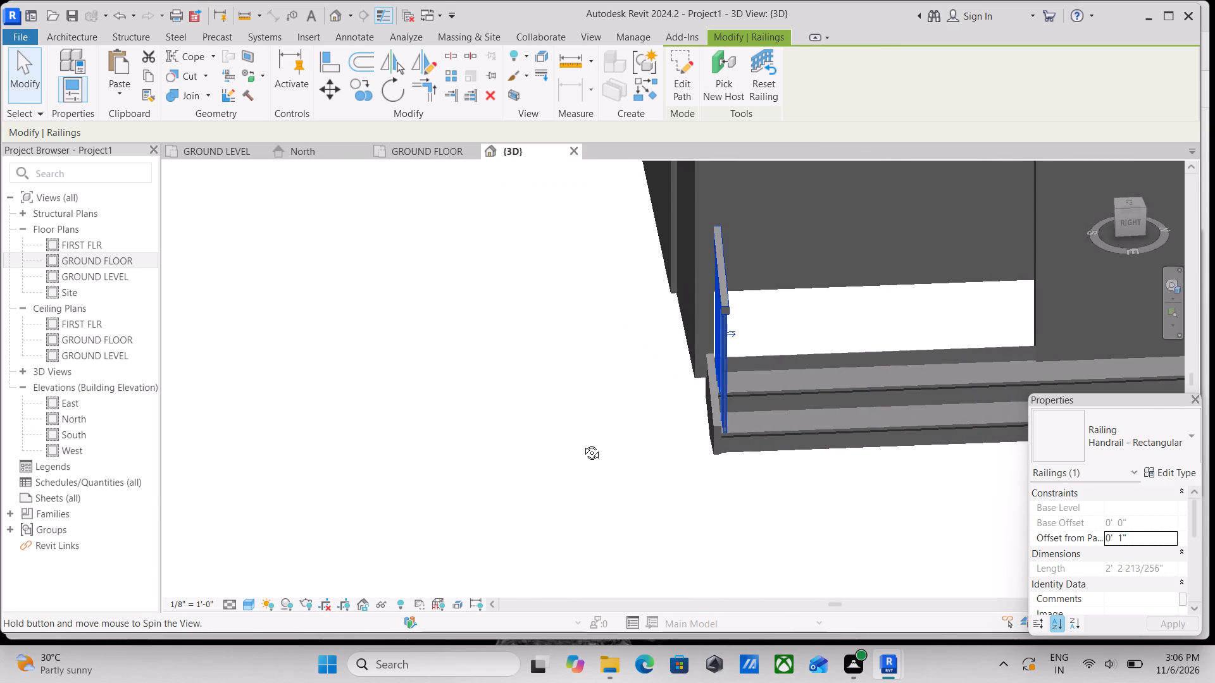
middle_click_drag(582, 443, 626, 426)
scroll(626, 426, "up", 1)
scroll(679, 410, "down", 4)
Examine the whole shaded house model, including the walls, the U-shaped staircase and the entrance stair.
scroll(679, 410, "down", 2)
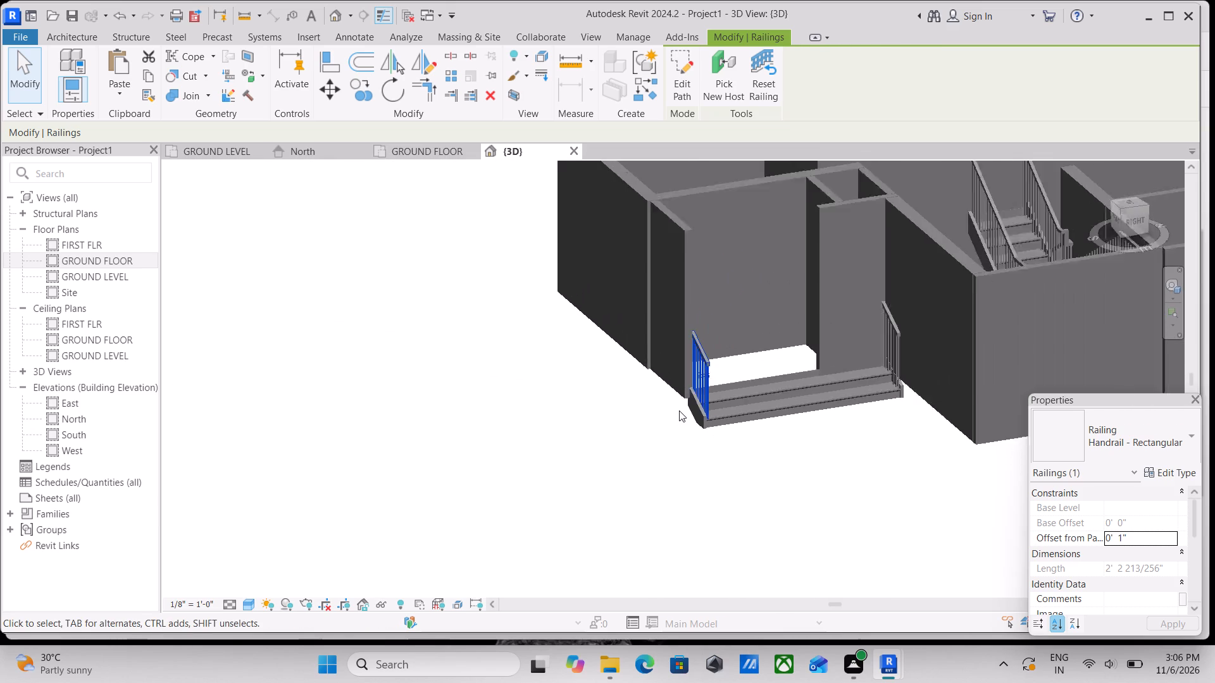
scroll(679, 410, "down", 6)
middle_click_drag(685, 407, 775, 452)
middle_click_drag(747, 438, 781, 462)
scroll(819, 475, "up", 3)
middle_click_drag(869, 451, 600, 479)
middle_click_drag(696, 461, 643, 469)
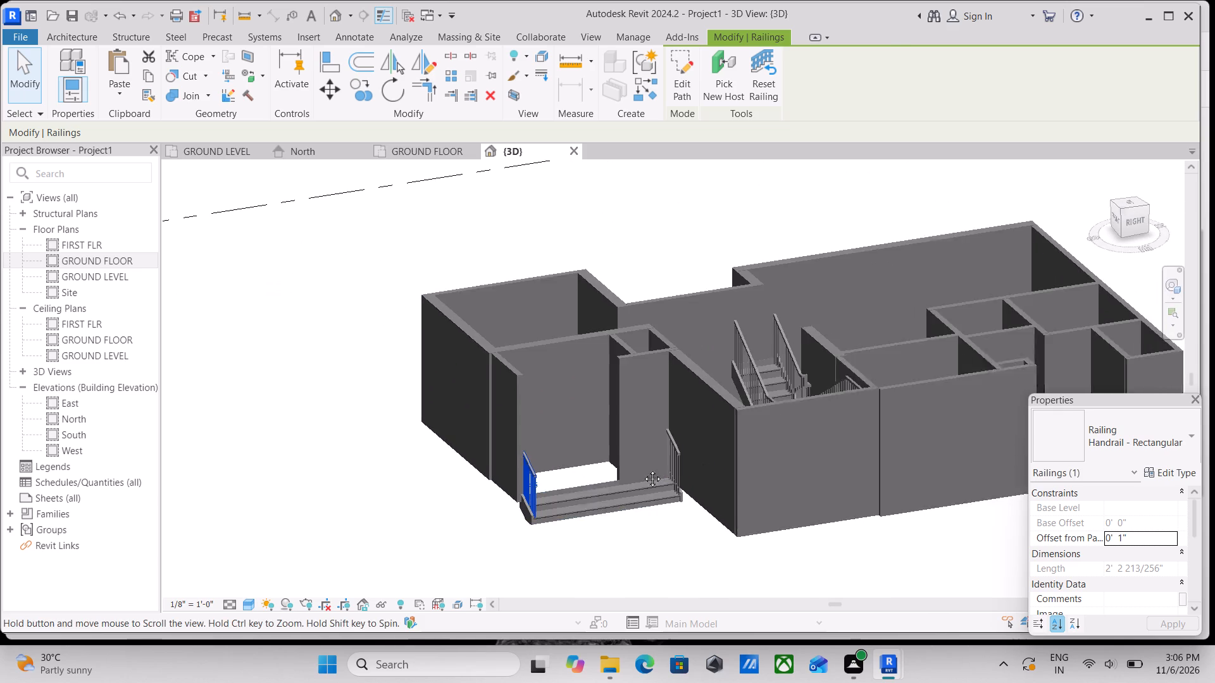
middle_click_drag(643, 469, 571, 459)
scroll(657, 418, "down", 2)
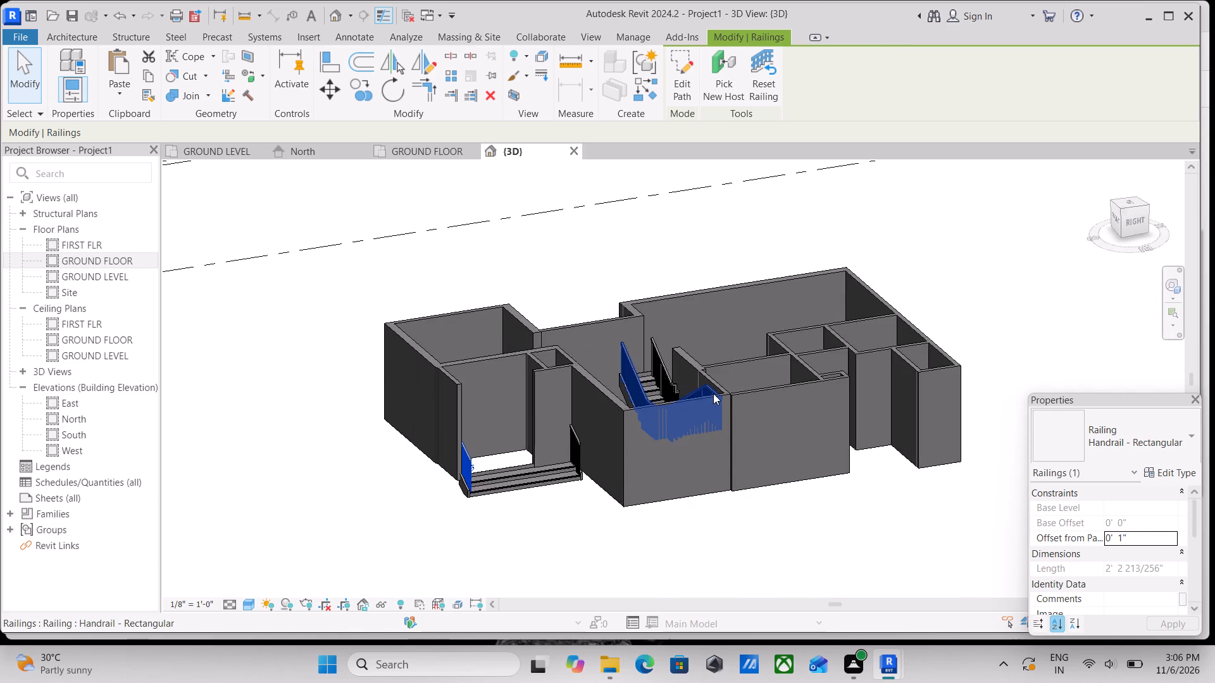
scroll(713, 393, "up", 3)
scroll(713, 393, "down", 3)
scroll(534, 416, "down", 2)
middle_click_drag(545, 438, 632, 467, "shift")
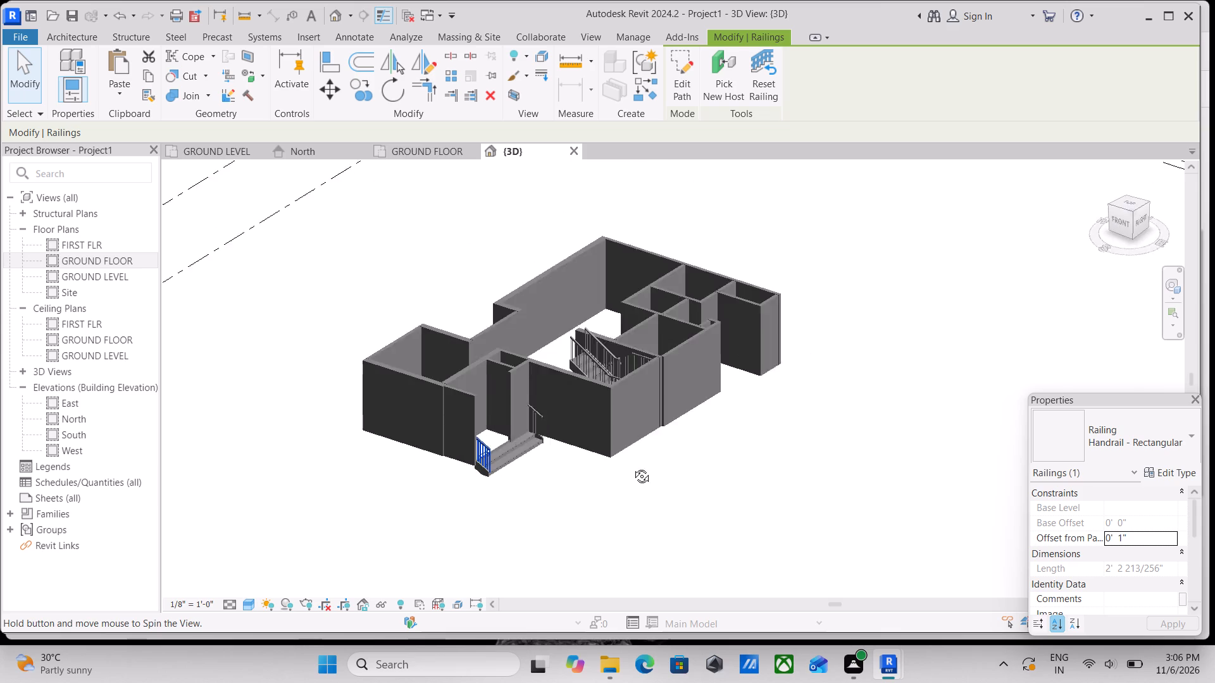
middle_click_drag(632, 467, 642, 460, "shift")
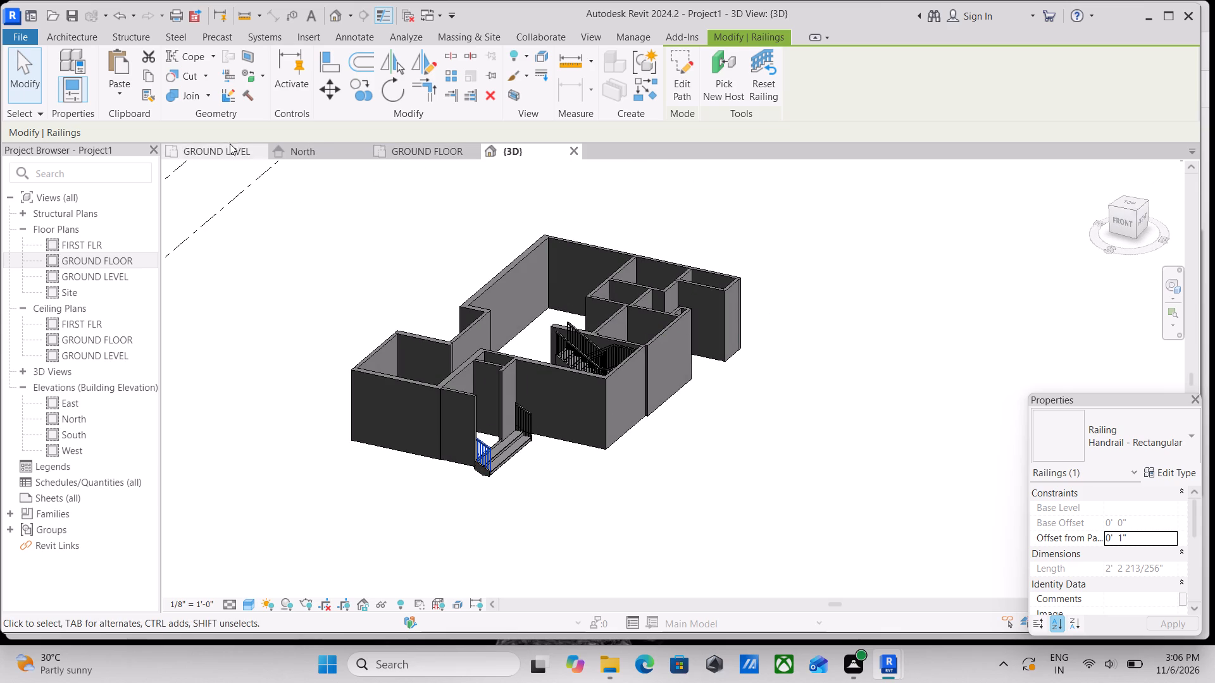
Open the GROUND FLOOR plan and check the entrance stair's position and direction against the traced floor plan image.
left_click(401, 147)
scroll(559, 441, "down", 4)
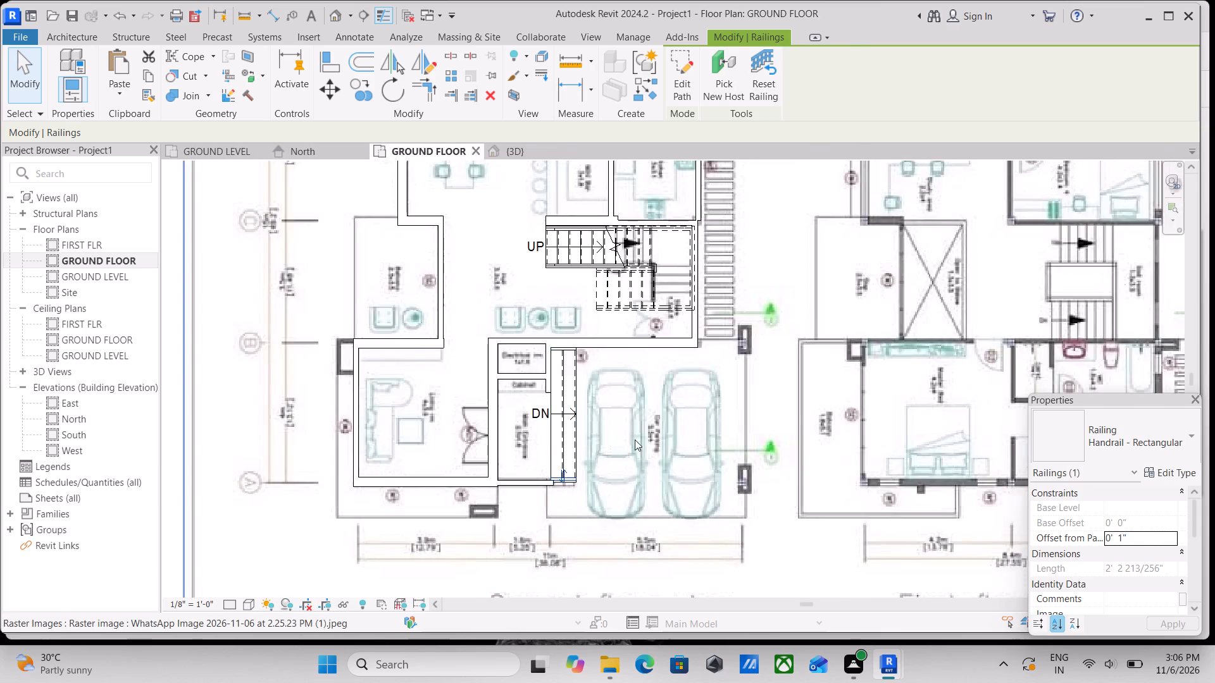
scroll(640, 436, "down", 2)
middle_click_drag(640, 435, 735, 424)
scroll(662, 433, "up", 2)
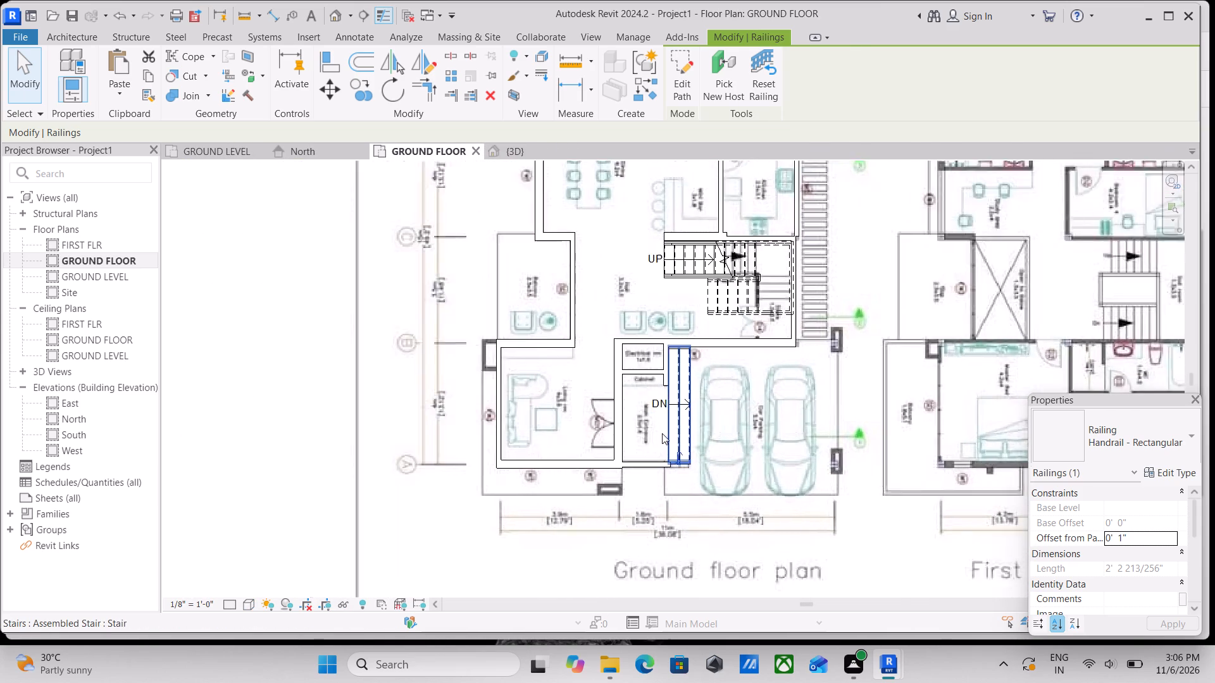
scroll(662, 433, "up", 1)
middle_click_drag(704, 403, 722, 441)
scroll(701, 367, "up", 3)
scroll(704, 529, "up", 2)
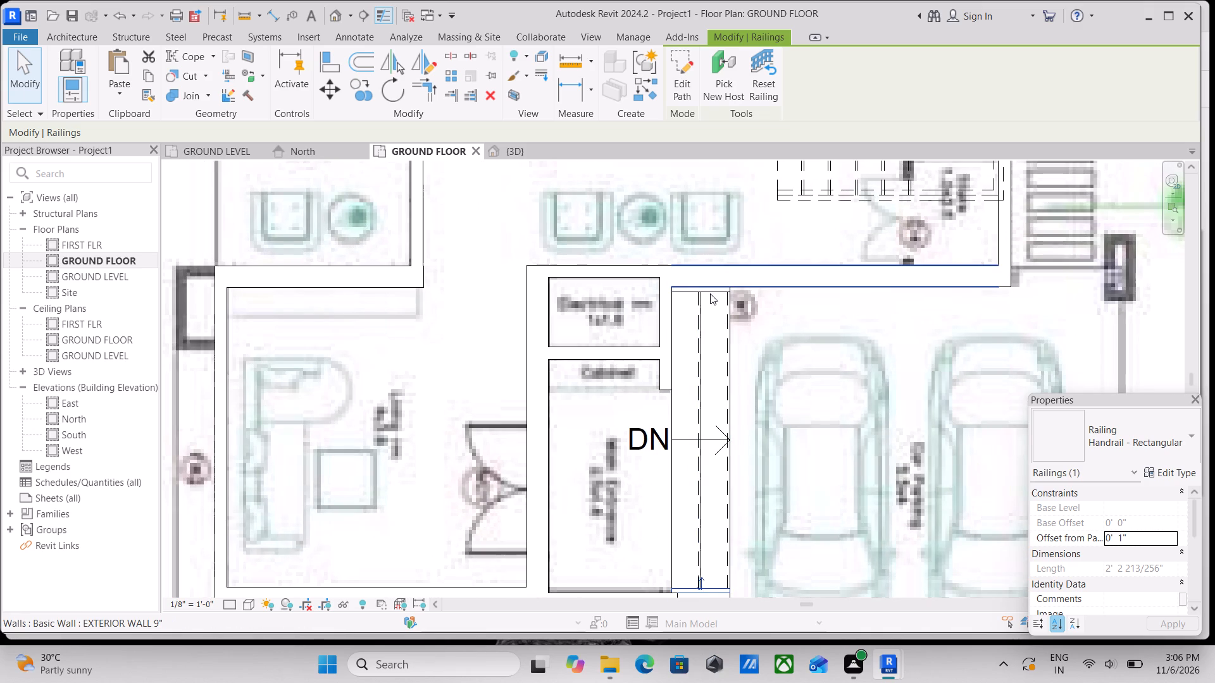
scroll(788, 361, "down", 2)
middle_click_drag(788, 361, 789, 345)
scroll(684, 482, "down", 1)
middle_click_drag(685, 479, 745, 425)
scroll(647, 441, "down", 2)
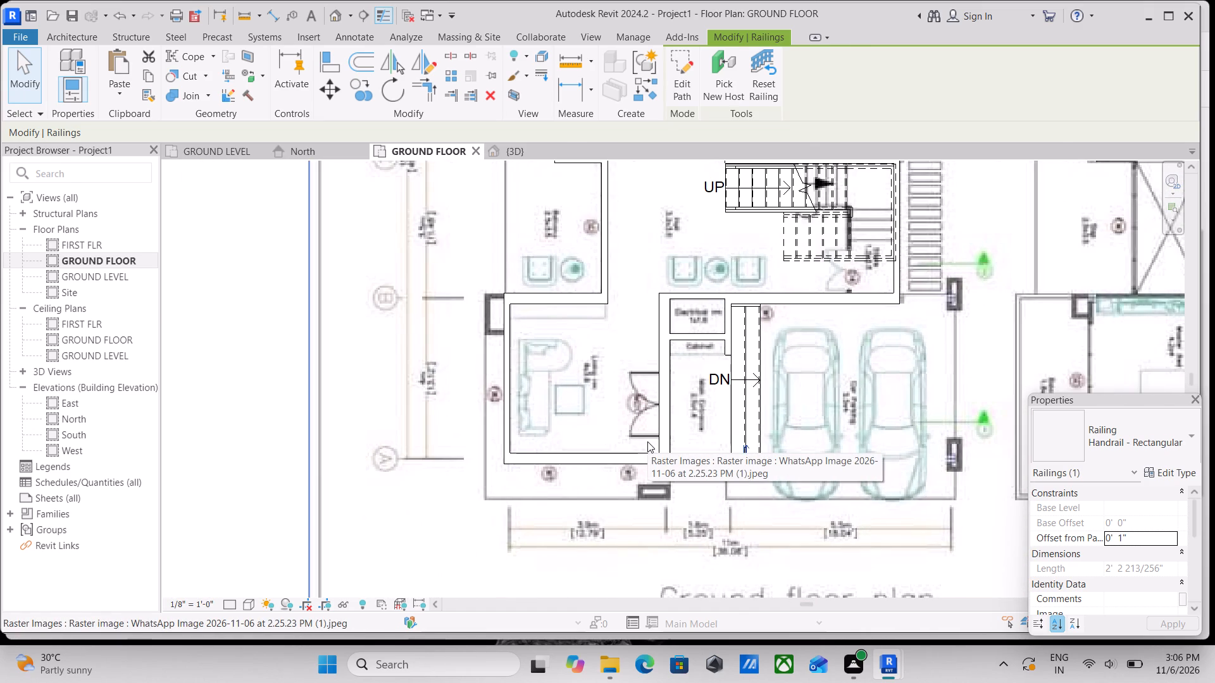
scroll(607, 447, "up", 1)
scroll(640, 424, "down", 2)
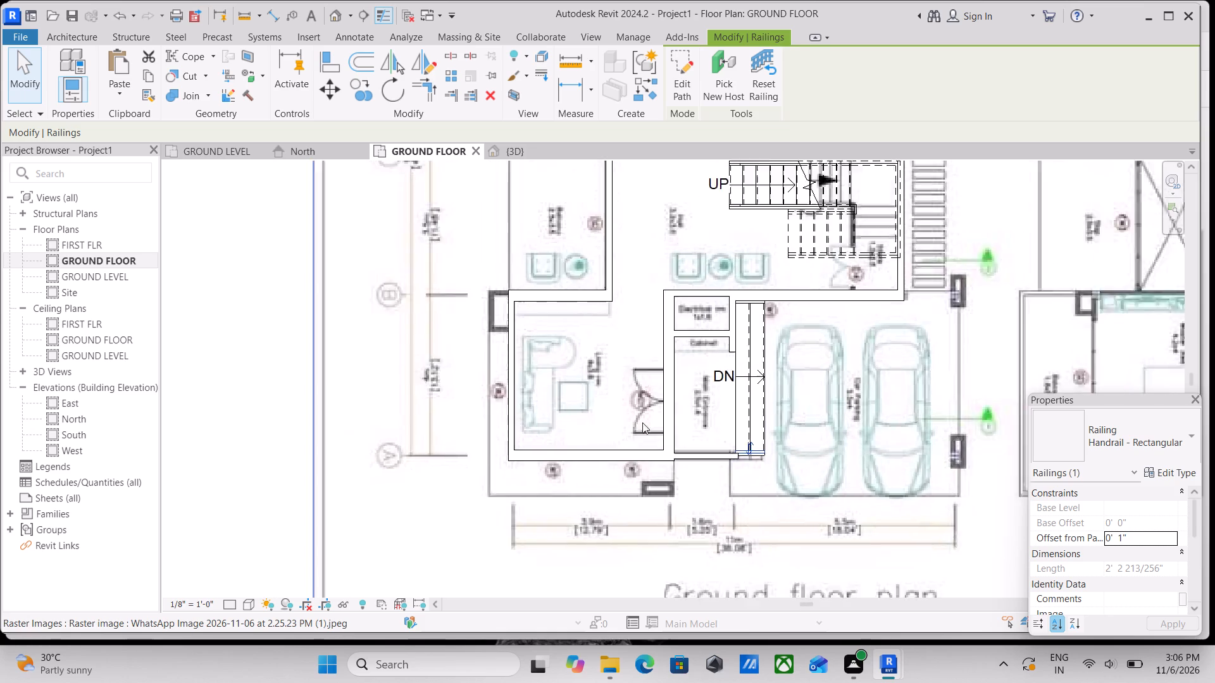
Compare the exterior rendering in the reference image with the ground floor plan, focusing on the main entrance and car parking.
middle_click_drag(642, 422, 670, 637)
scroll(752, 388, "down", 1)
middle_click_drag(752, 388, 740, 635)
middle_click_drag(751, 441, 756, 589)
middle_click_drag(783, 514, 696, 525)
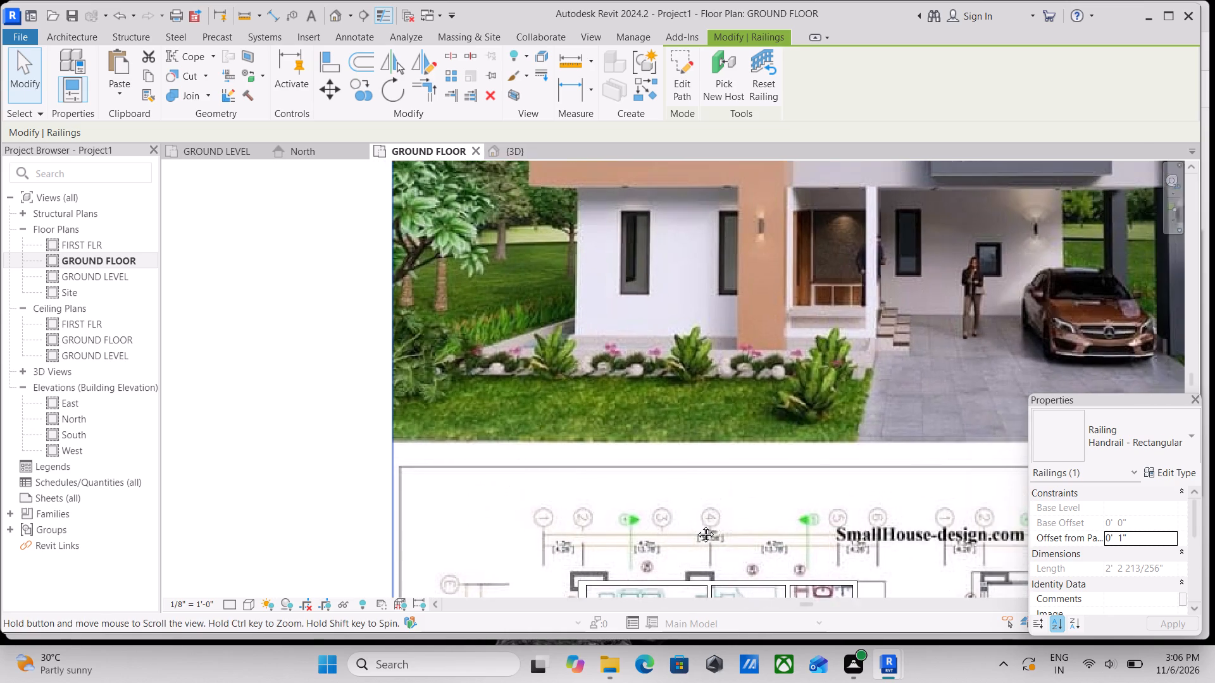
middle_click_drag(696, 525, 678, 515)
middle_click_drag(826, 545, 807, 502)
scroll(794, 512, "down", 2)
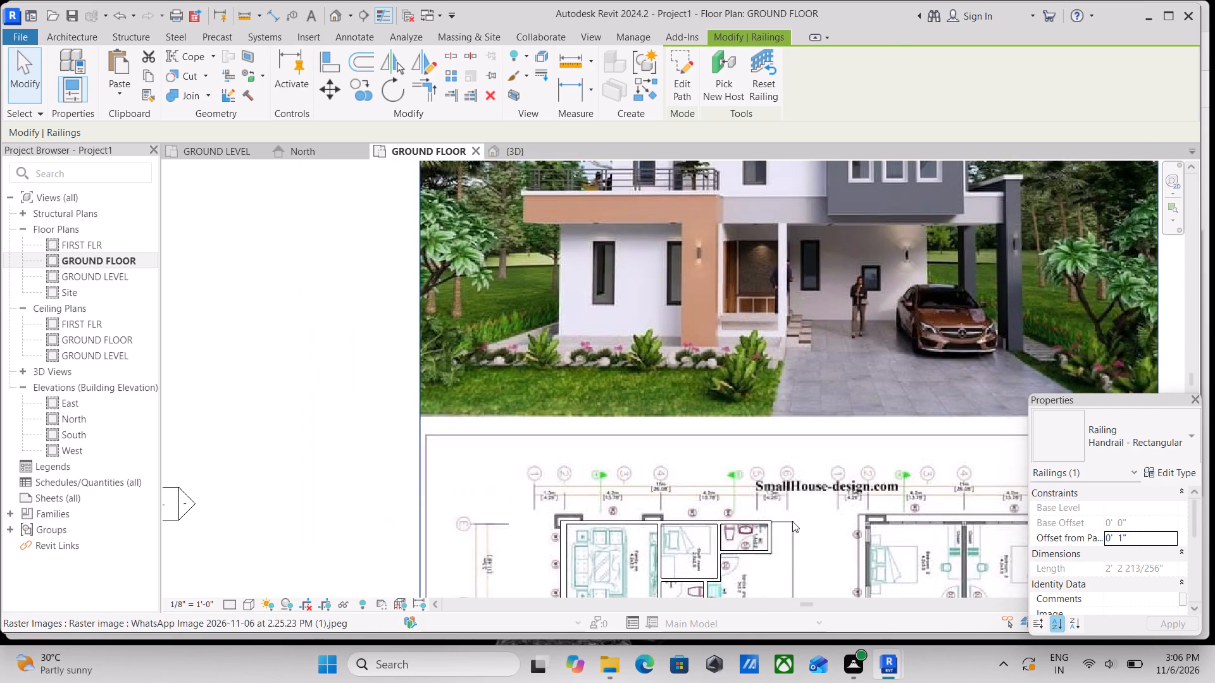
scroll(792, 521, "down", 1)
middle_click_drag(784, 540, 787, 430)
middle_click_drag(770, 525, 775, 378)
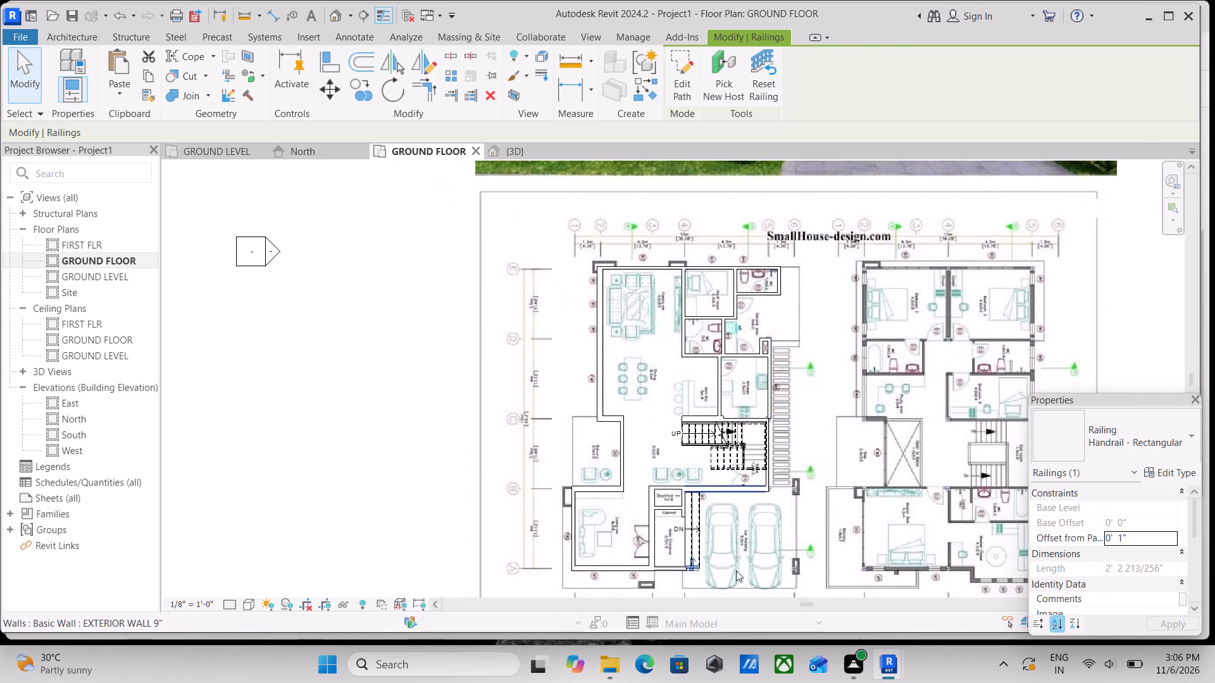
scroll(736, 570, "up", 1)
middle_click_drag(697, 540, 710, 600)
scroll(704, 488, "down", 1)
middle_click_drag(707, 503, 740, 681)
scroll(756, 570, "up", 1)
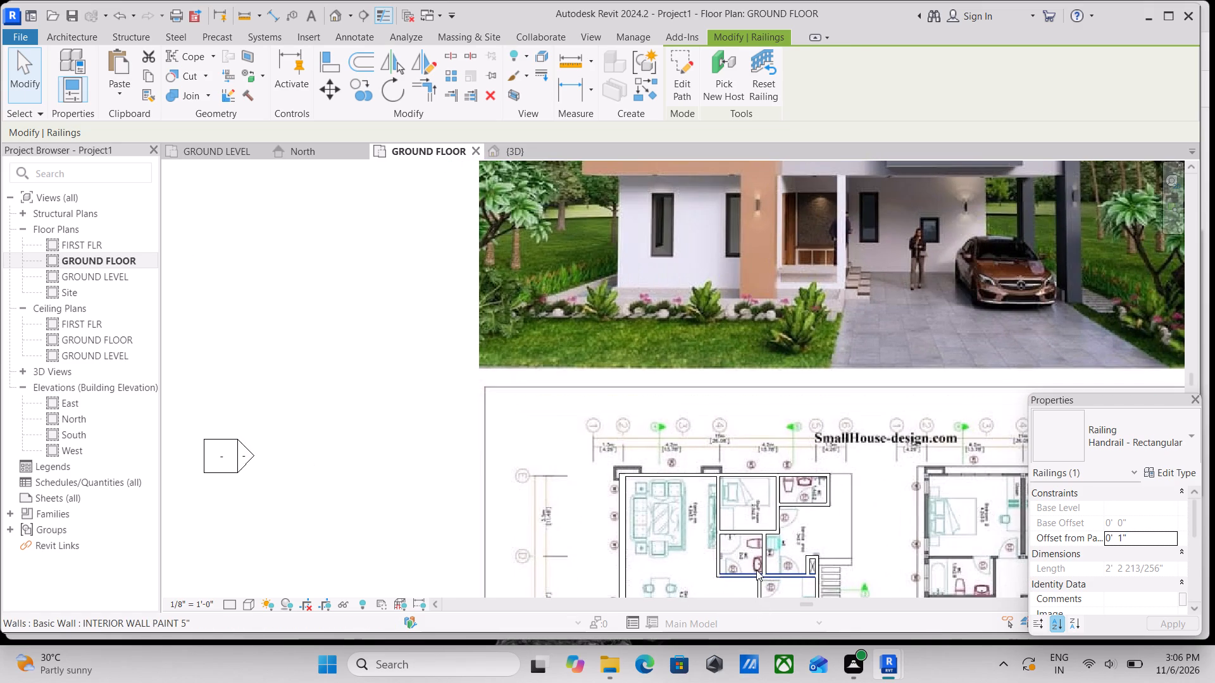
Examine the ground-level facade in the exterior rendering, focusing on the entrance steps, porch, wall base and car parking.
scroll(559, 378, "up", 2)
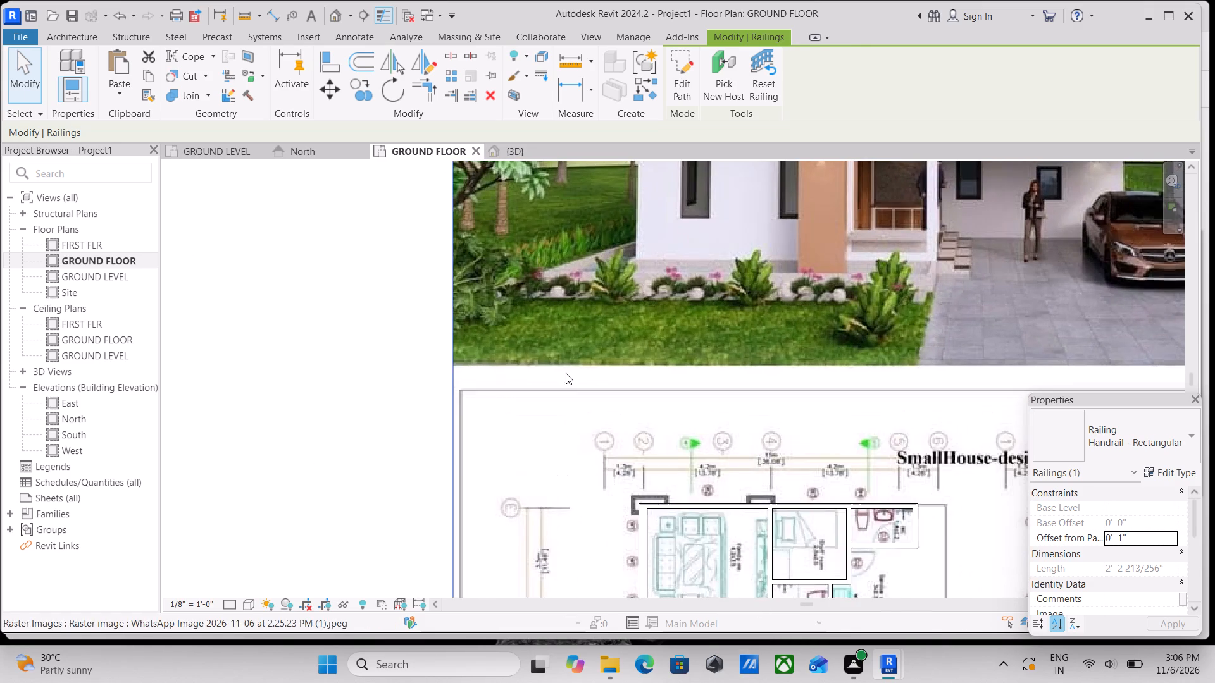
middle_click_drag(590, 370, 604, 435)
scroll(673, 355, "up", 3)
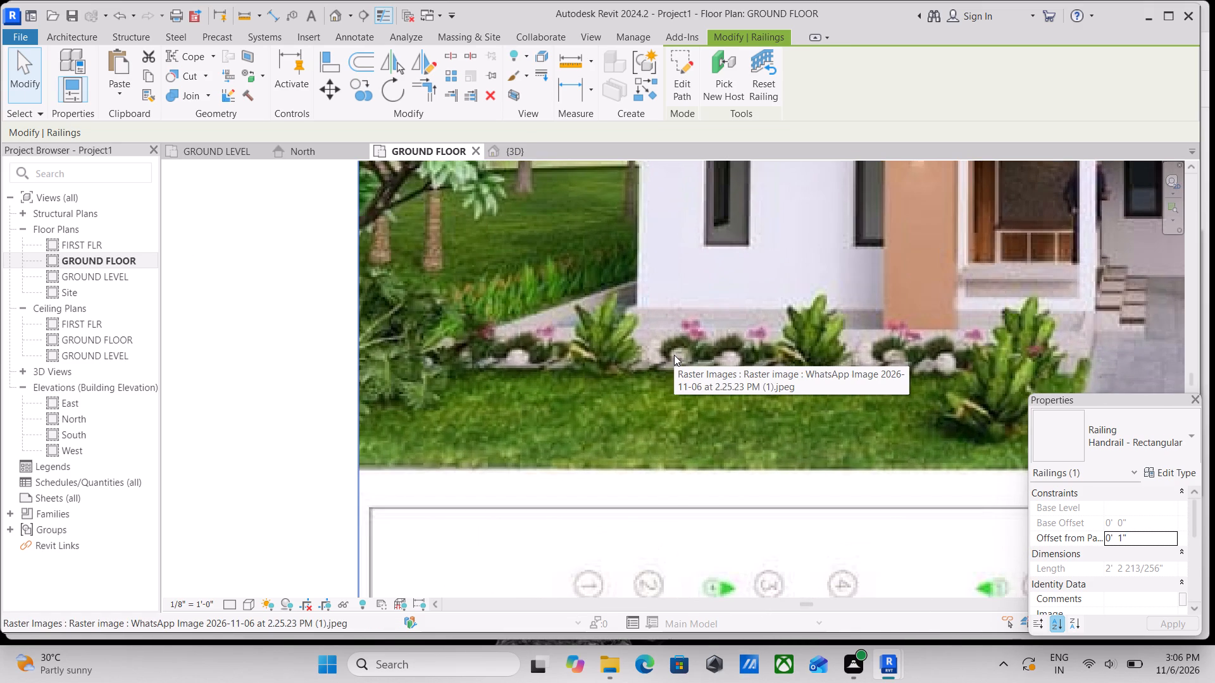
scroll(674, 355, "down", 3)
scroll(811, 341, "down", 3)
middle_click_drag(846, 335, 701, 454)
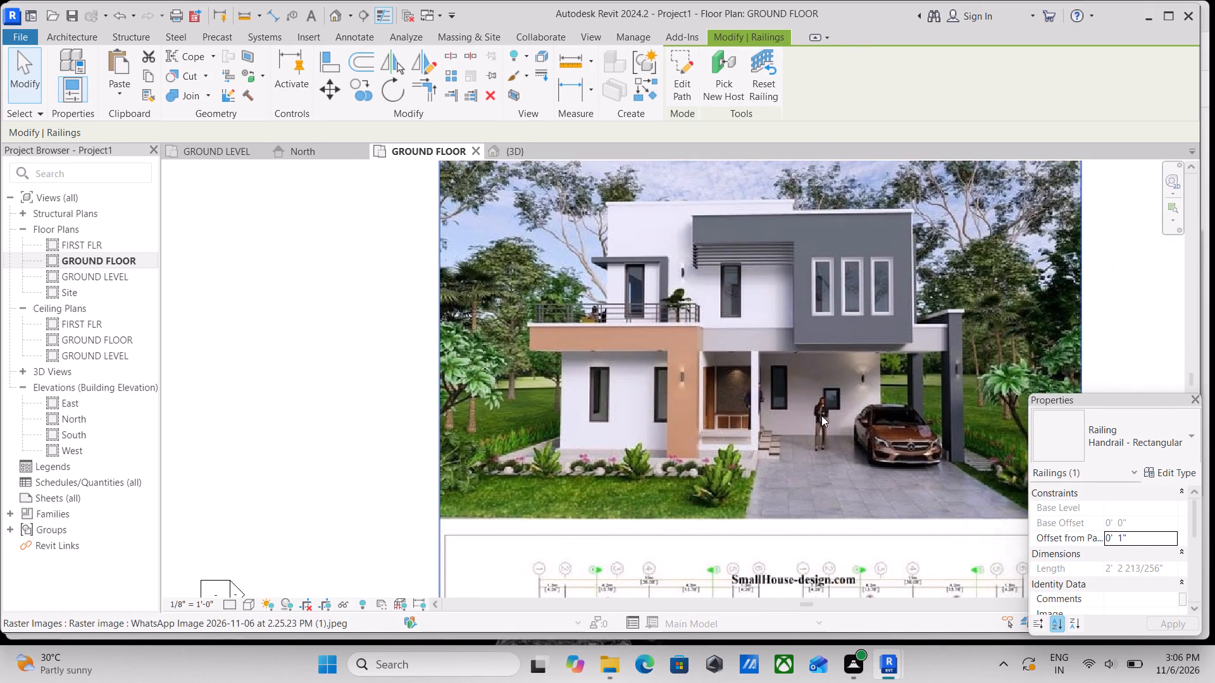
scroll(804, 445, "up", 5)
scroll(657, 445, "up", 3)
middle_click_drag(714, 448, 623, 388)
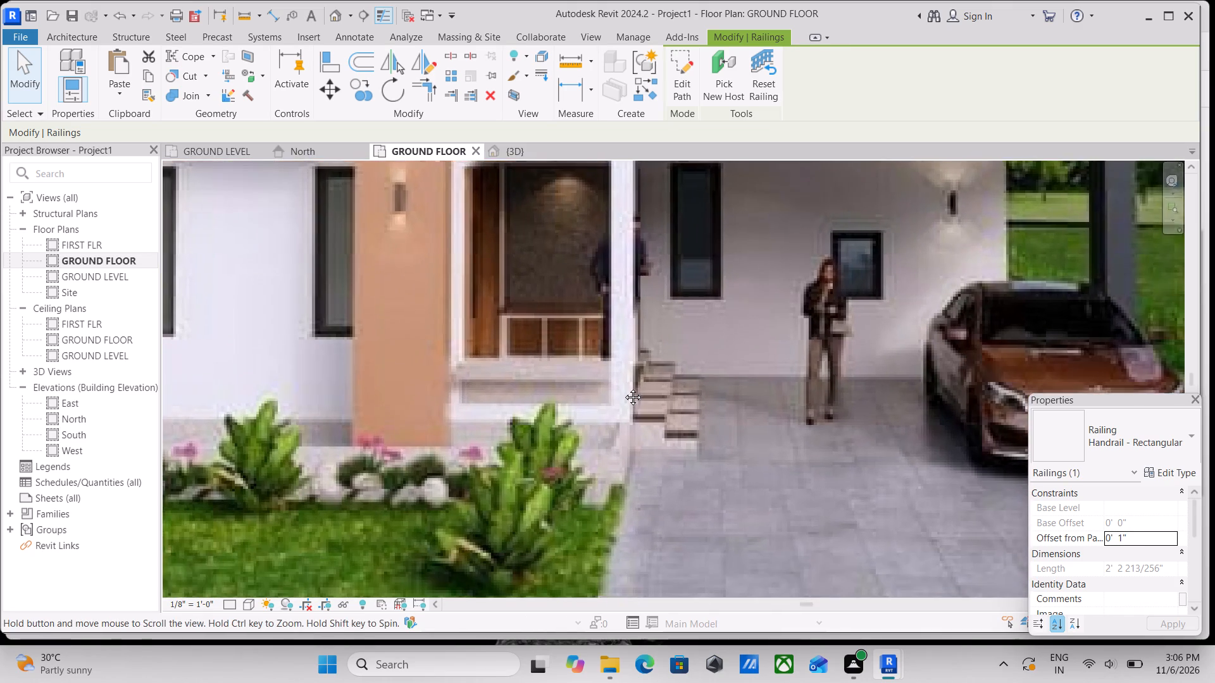
middle_click_drag(623, 388, 589, 373)
scroll(759, 407, "down", 5)
scroll(851, 479, "up", 2)
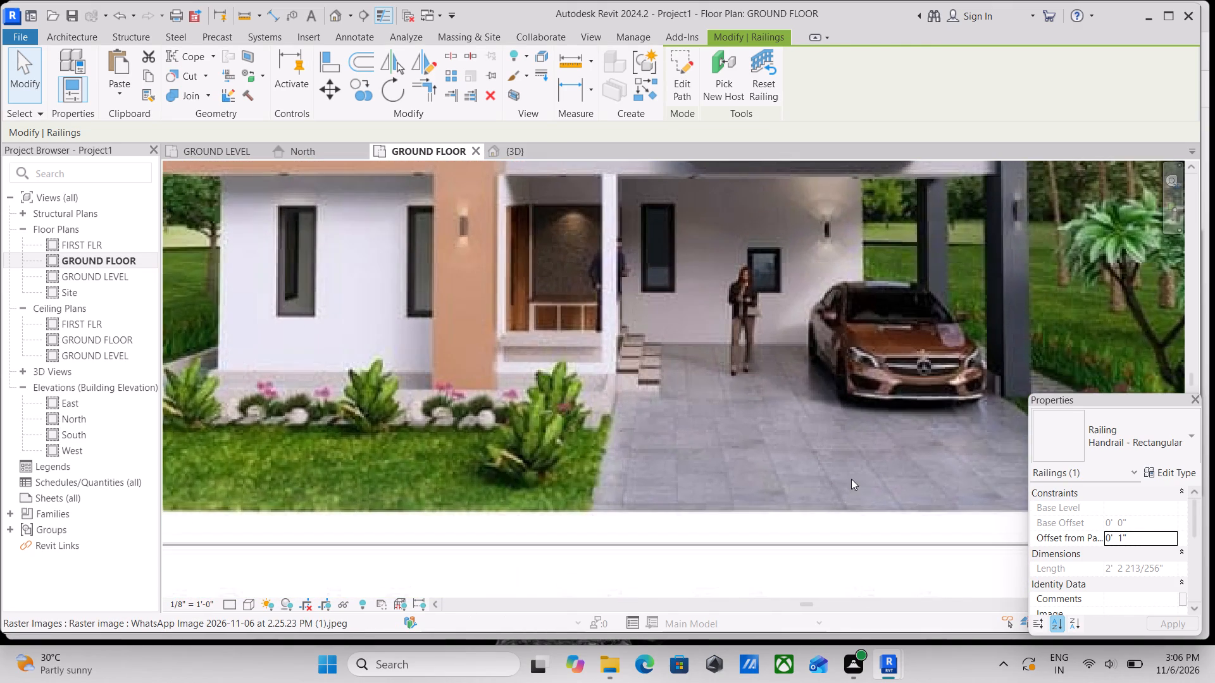
middle_click_drag(827, 474, 735, 496)
scroll(514, 415, "down", 1)
middle_click_drag(524, 412, 674, 383)
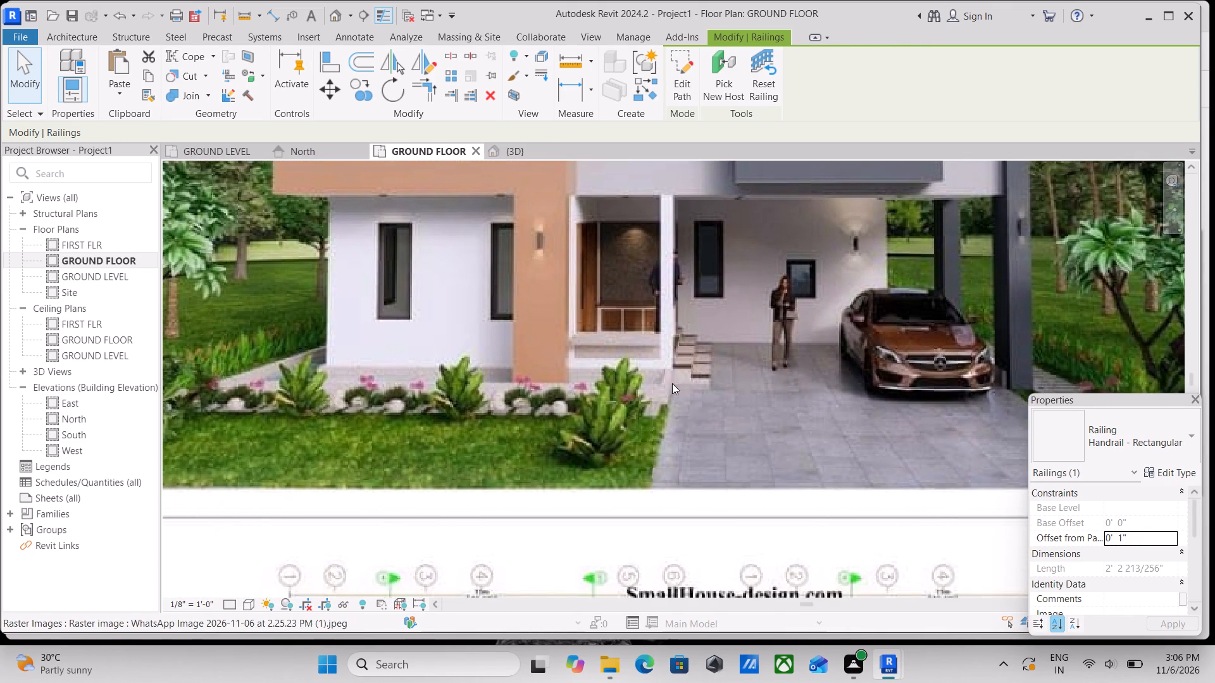
middle_click_drag(666, 362, 676, 397)
scroll(706, 376, "up", 2)
middle_click_drag(635, 355, 638, 397)
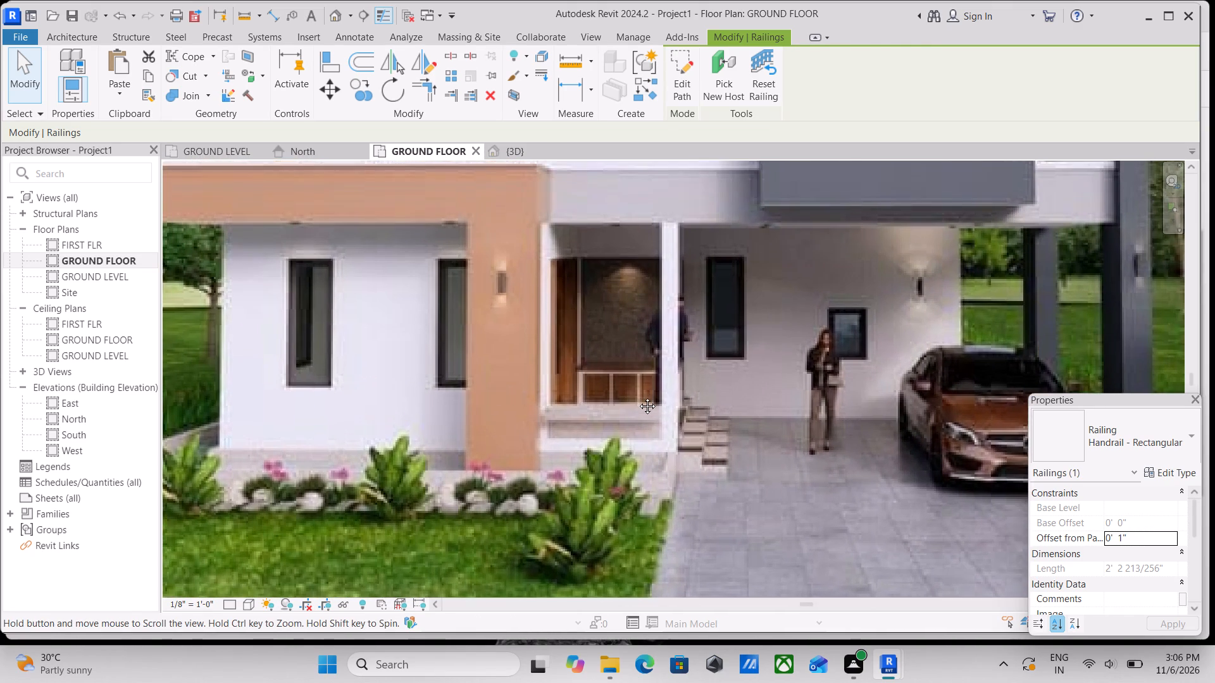
middle_click_drag(638, 397, 648, 373)
scroll(648, 373, "down", 3)
middle_click_drag(639, 504, 644, 490)
scroll(639, 504, "down", 1)
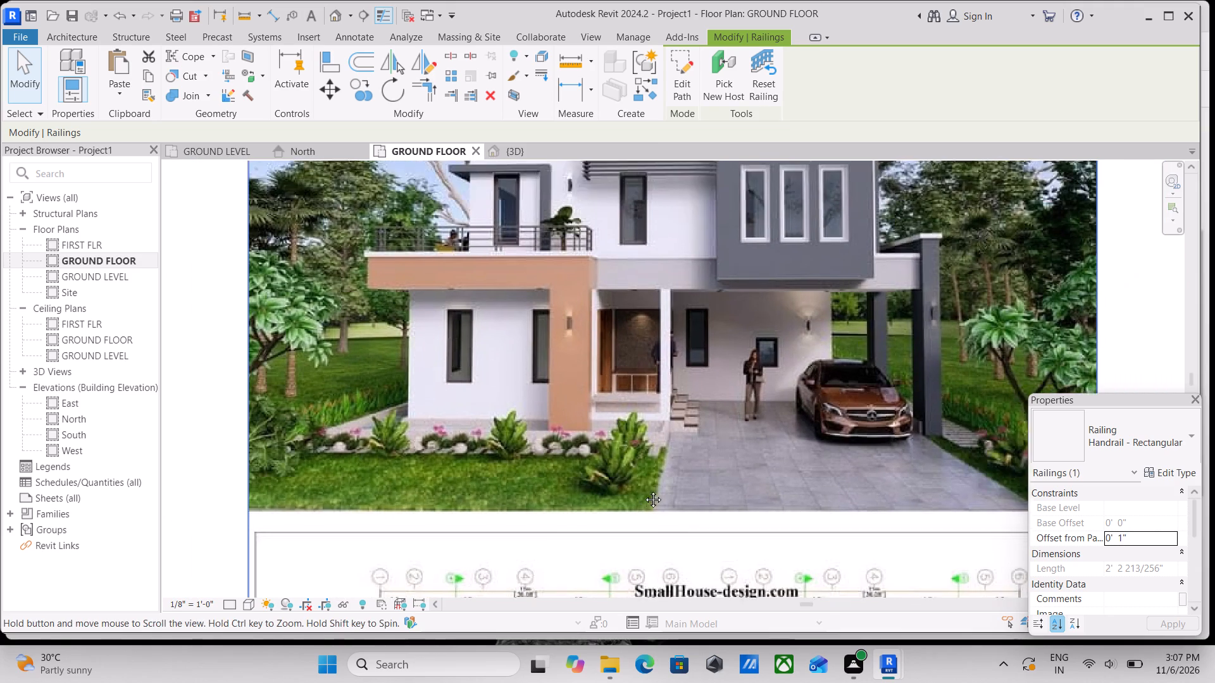
middle_click_drag(644, 490, 649, 475)
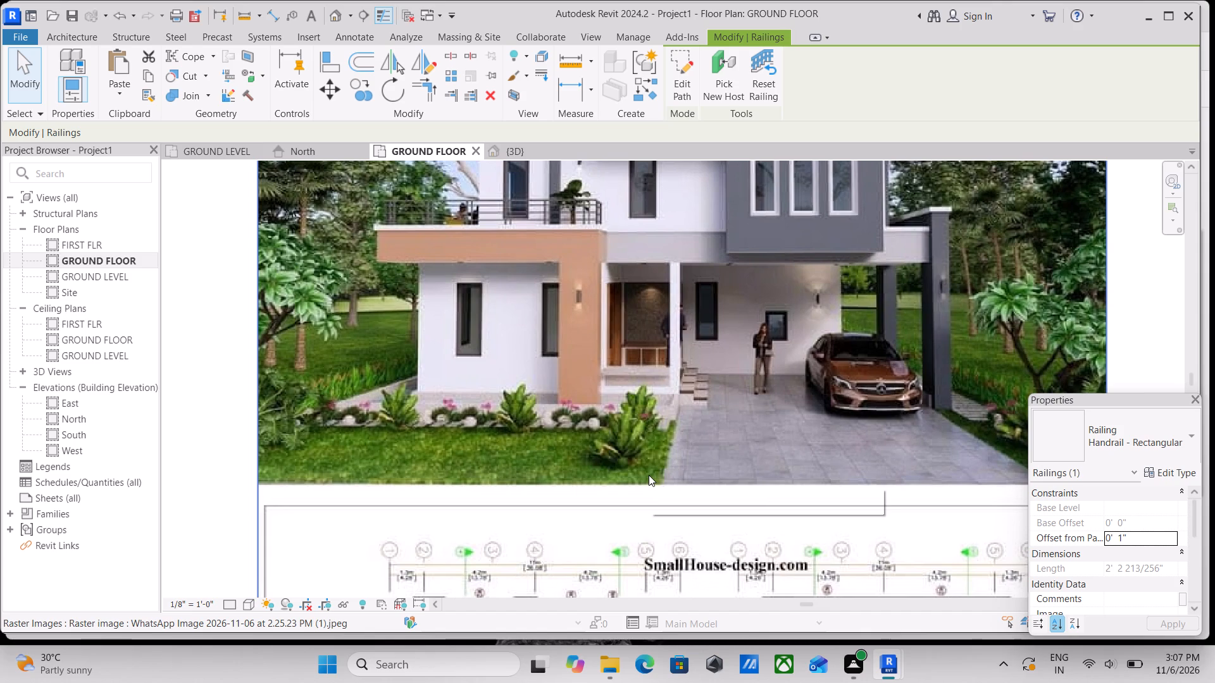
Study the planting strip and base of the front wall in the rendering, and relate them to the floor plans below.
scroll(649, 475, "down", 4)
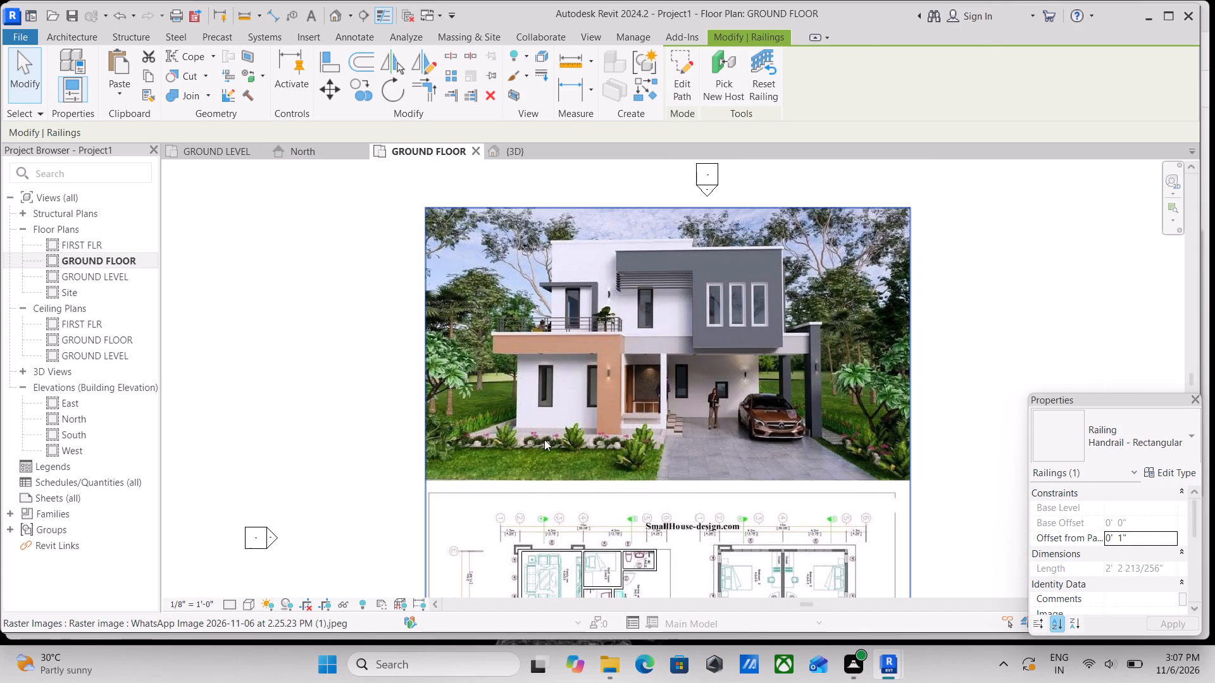
scroll(657, 443, "up", 5)
scroll(590, 426, "up", 5)
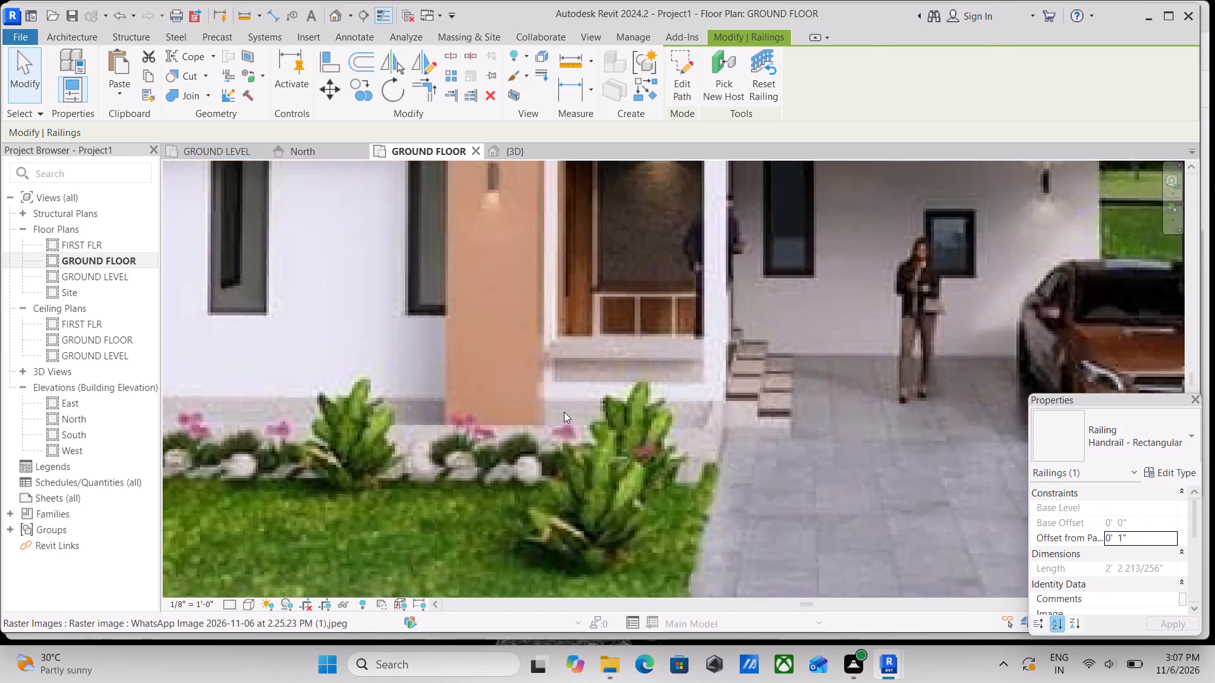
scroll(564, 412, "up", 2)
scroll(564, 412, "down", 12)
scroll(494, 457, "down", 1)
middle_click_drag(500, 453, 571, 409)
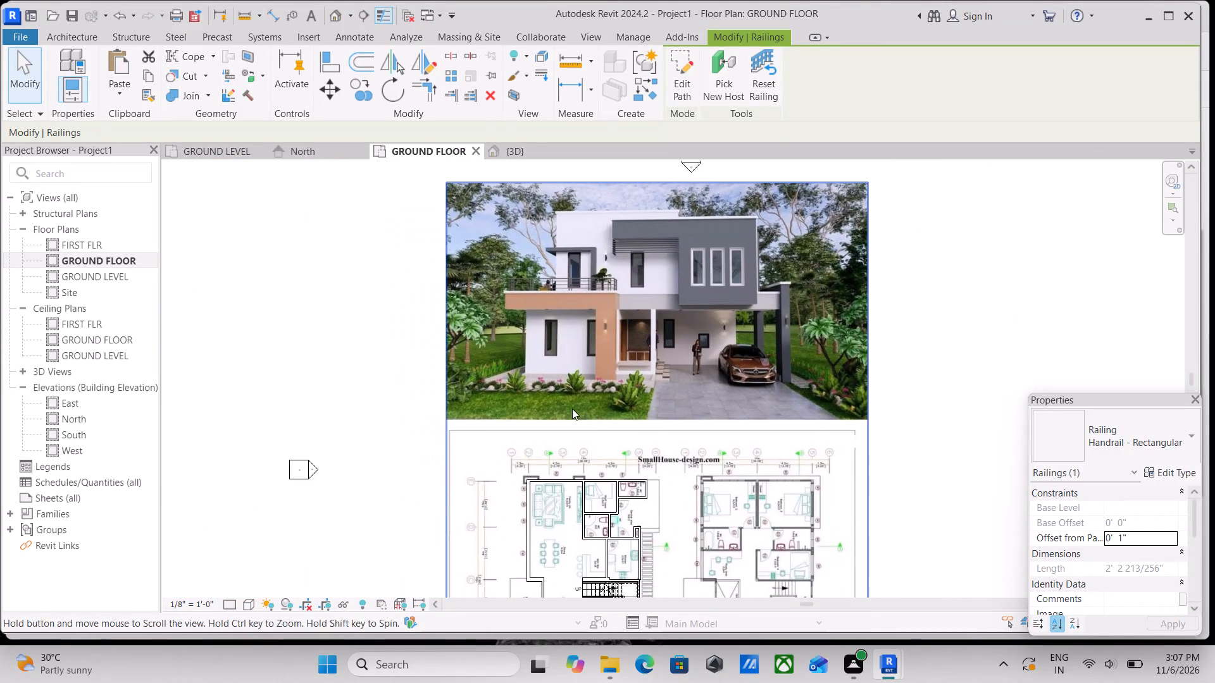
middle_click_drag(573, 573, 595, 574)
scroll(604, 524, "down", 1)
scroll(683, 500, "up", 3)
middle_click_drag(690, 506, 703, 471)
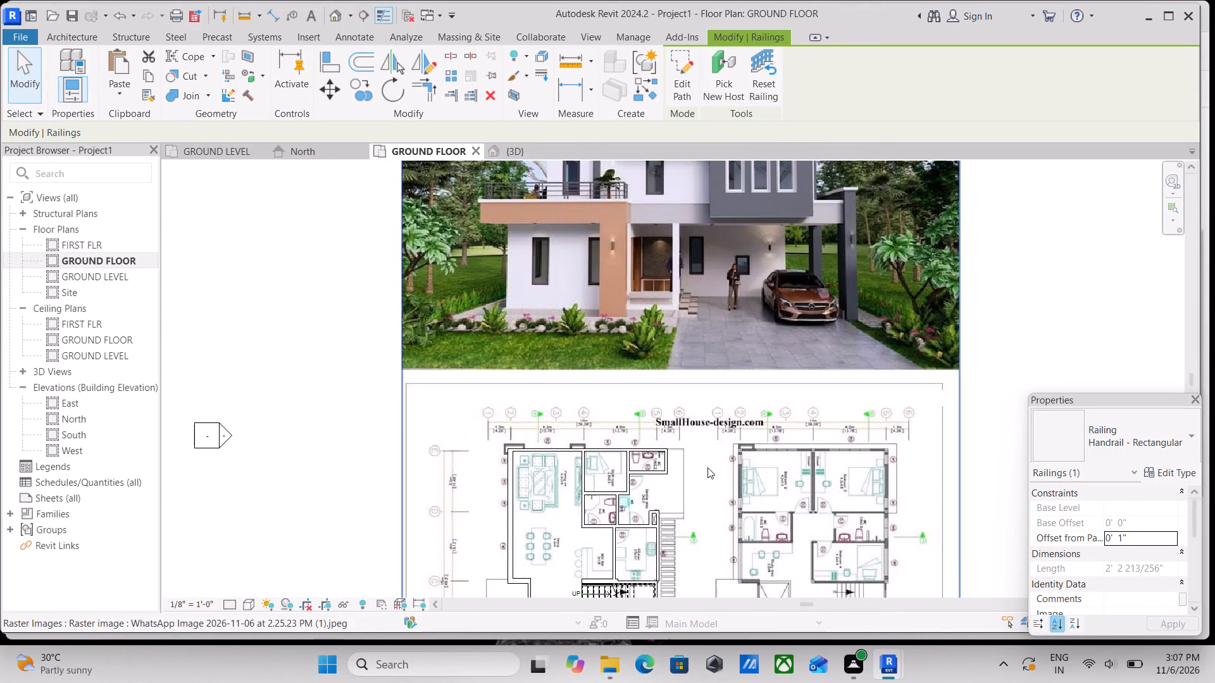
Examine the first floor plan in the reference image, focusing on the master bedroom, closet, bathroom and stair area.
scroll(708, 466, "down", 1)
middle_click_drag(756, 479, 744, 435)
scroll(754, 505, "down", 2)
middle_click_drag(721, 551, 776, 441)
scroll(825, 507, "up", 6)
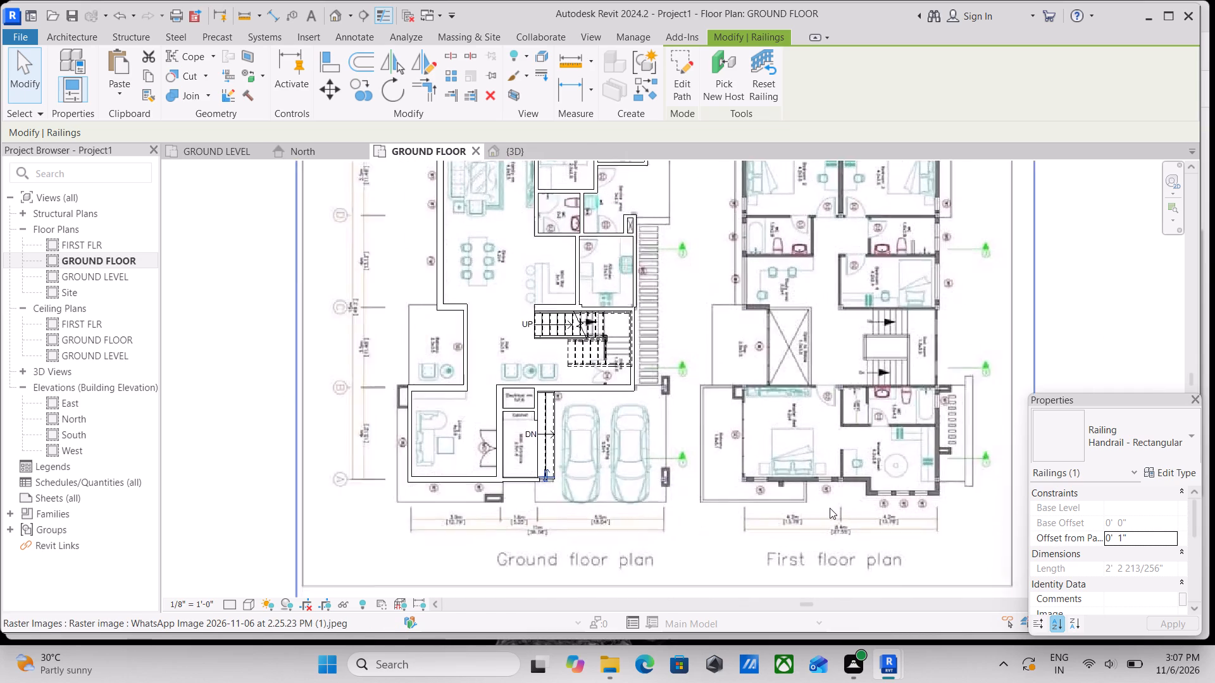
scroll(830, 508, "up", 6)
middle_click_drag(850, 492, 595, 546)
middle_click_drag(755, 475, 725, 546)
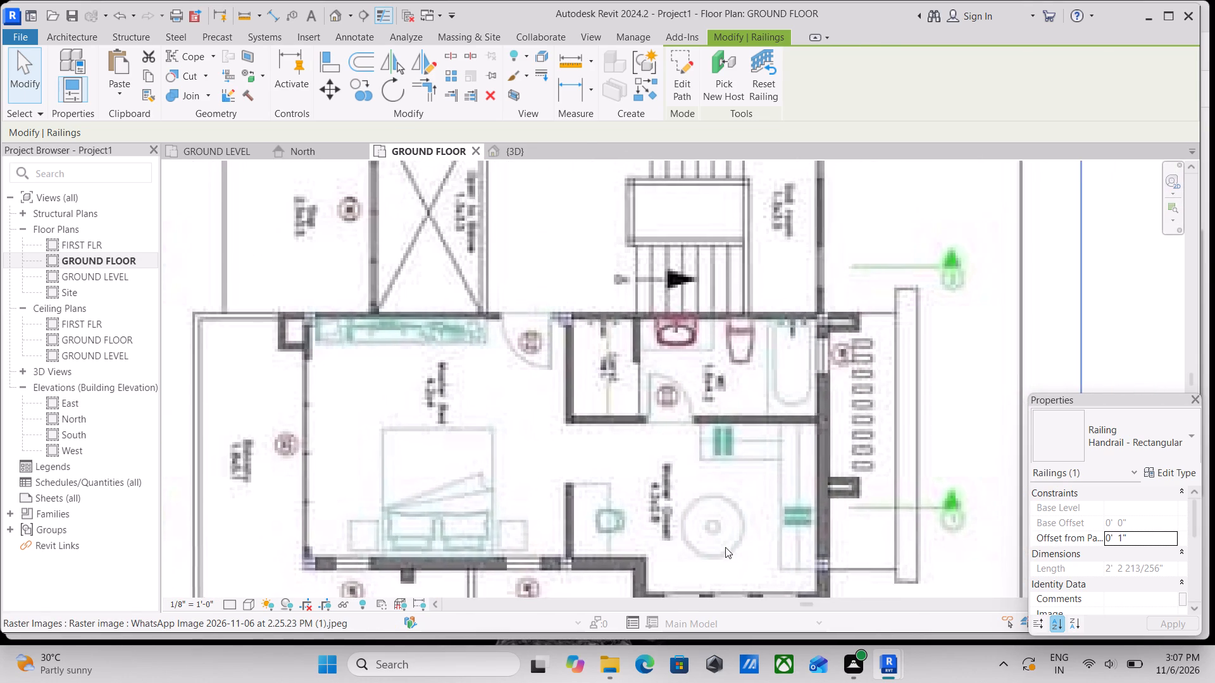
scroll(735, 541, "down", 14)
Compare the exterior rendering with the ground and first floor plans, checking the traced exterior walls and the service area side.
scroll(721, 529, "up", 2)
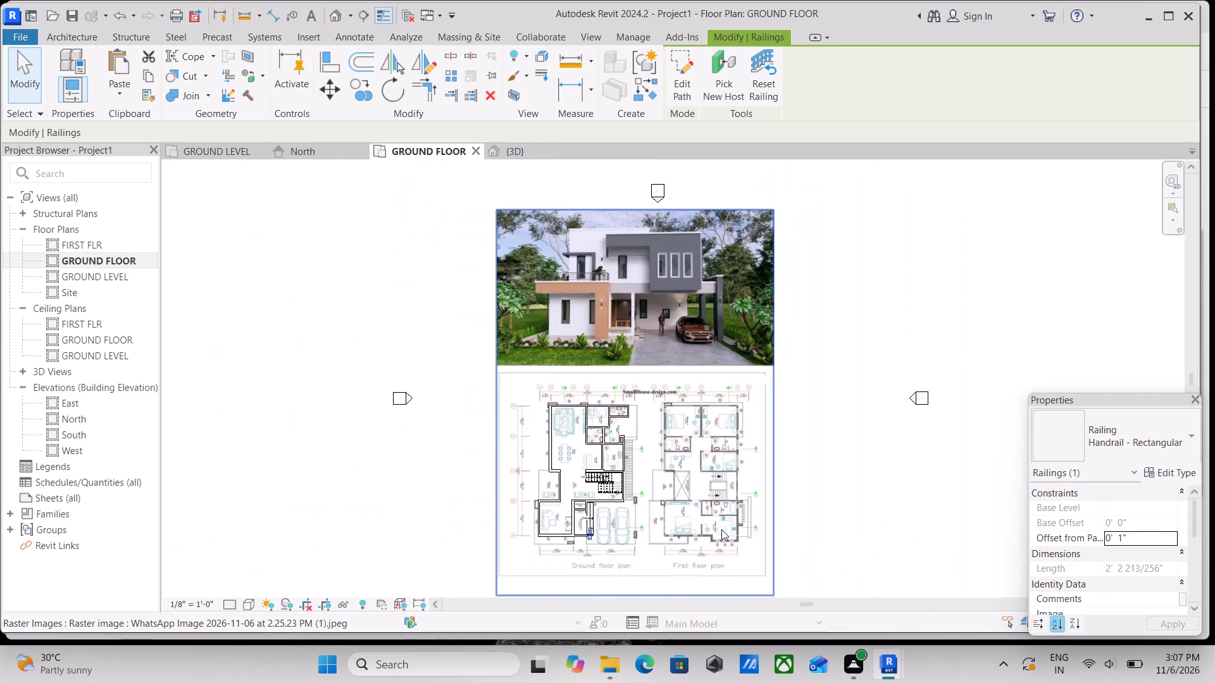
scroll(721, 529, "up", 4)
middle_click_drag(661, 514, 693, 548)
middle_click_drag(597, 472, 659, 565)
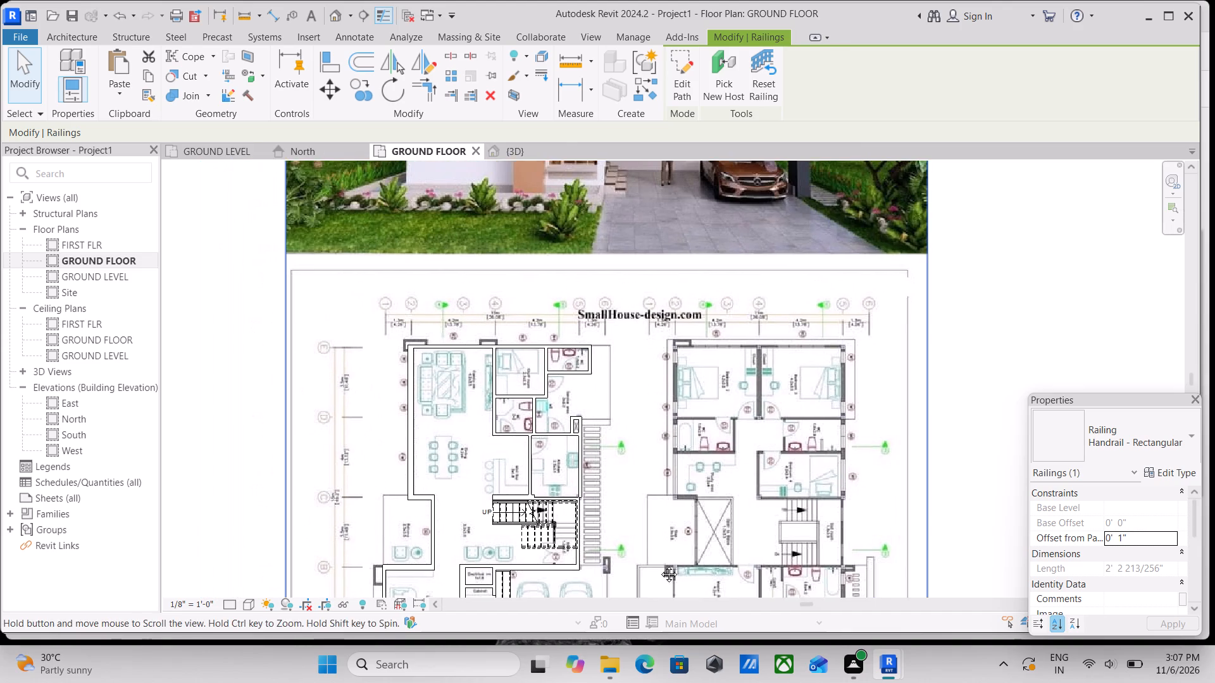
middle_click_drag(659, 565, 661, 568)
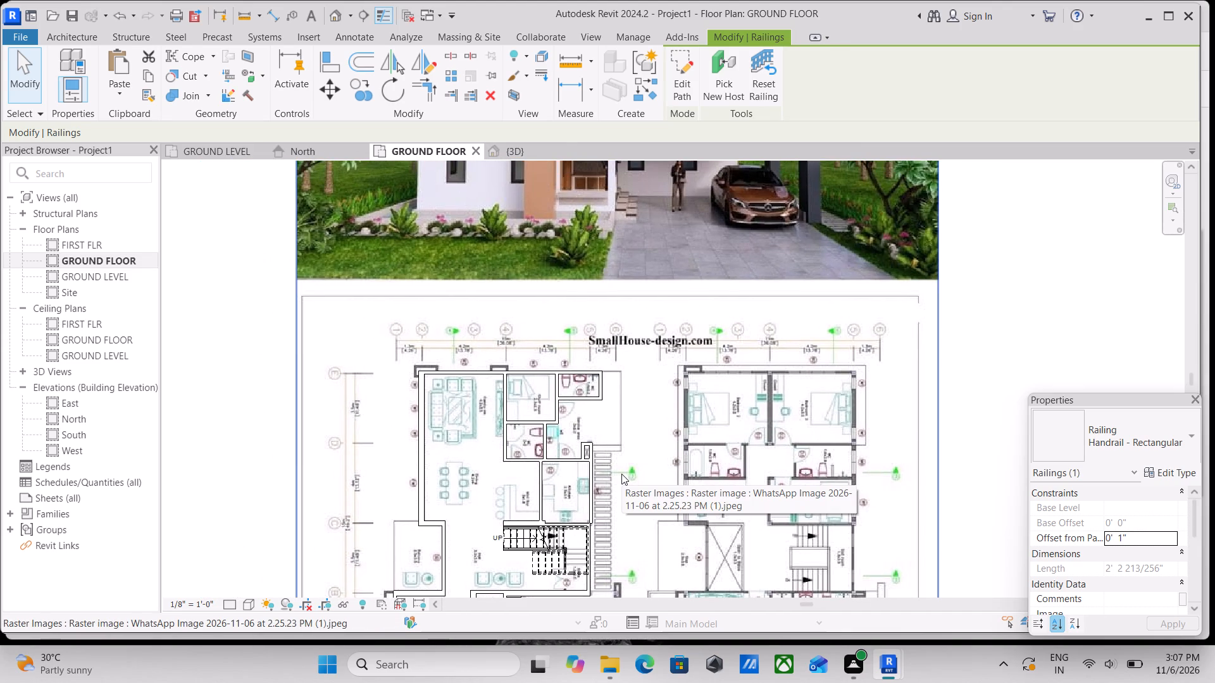
scroll(625, 471, "down", 2)
middle_click_drag(639, 463, 672, 477)
scroll(623, 438, "up", 3)
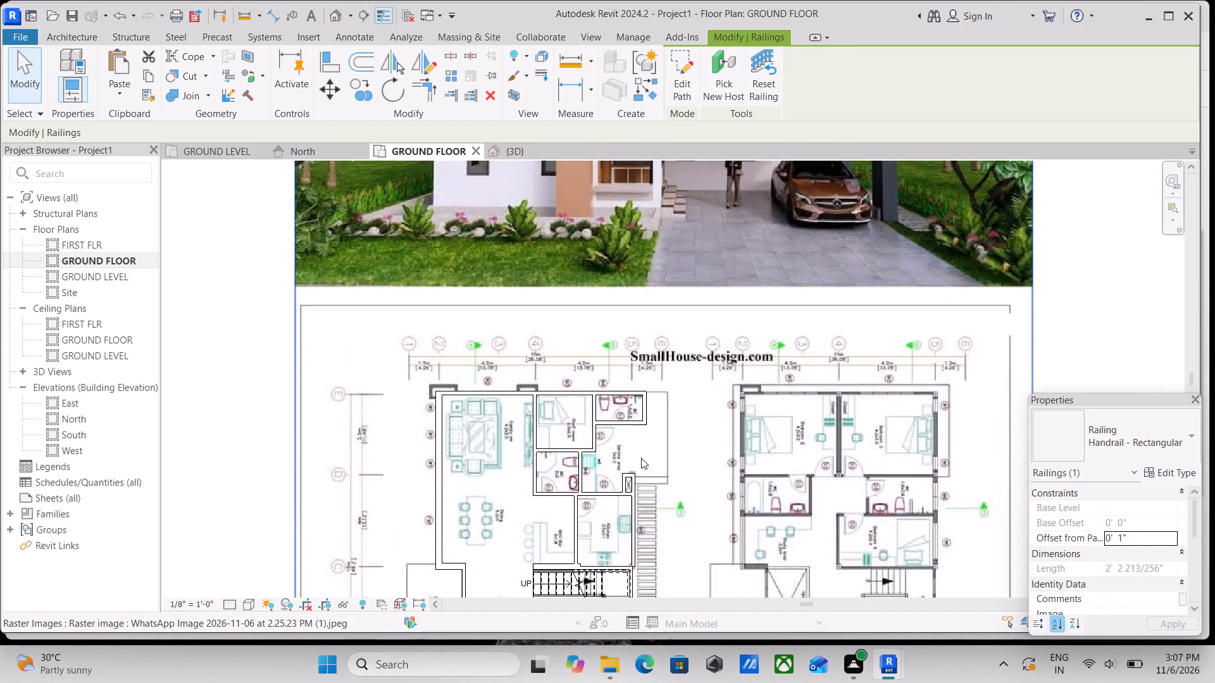
scroll(642, 460, "up", 2)
scroll(645, 460, "down", 2)
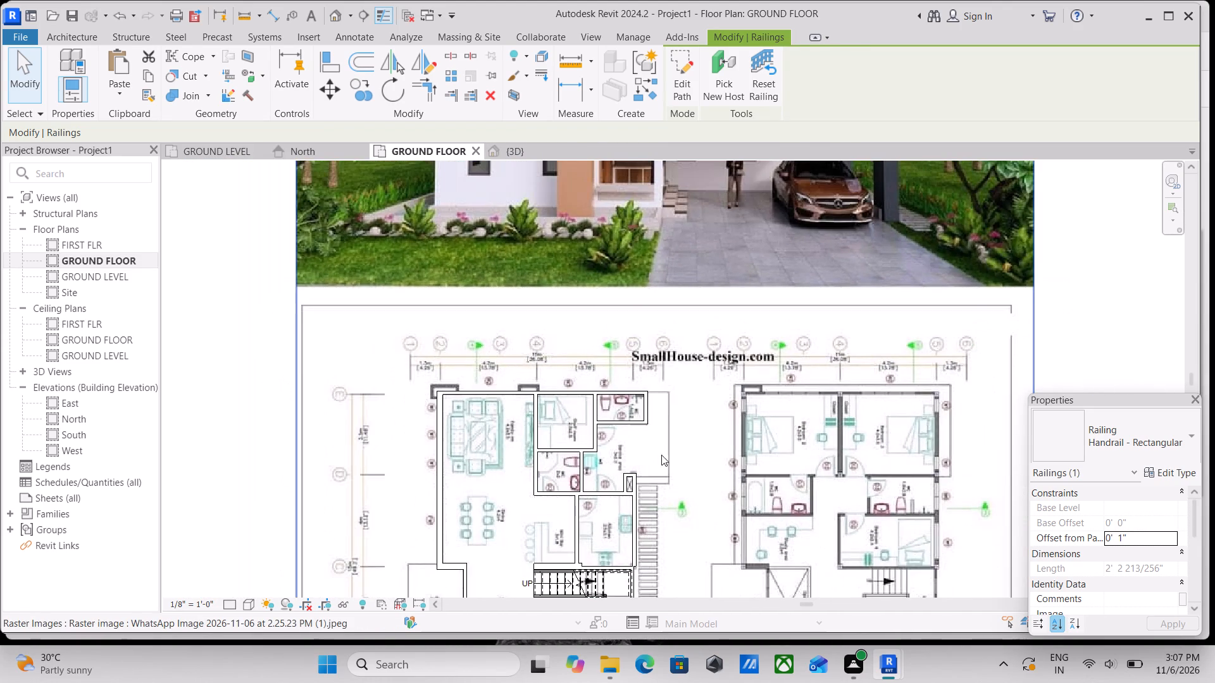
scroll(680, 453, "down", 1)
middle_click_drag(680, 453, 695, 484)
scroll(596, 475, "down", 1)
middle_click_drag(596, 475, 663, 475)
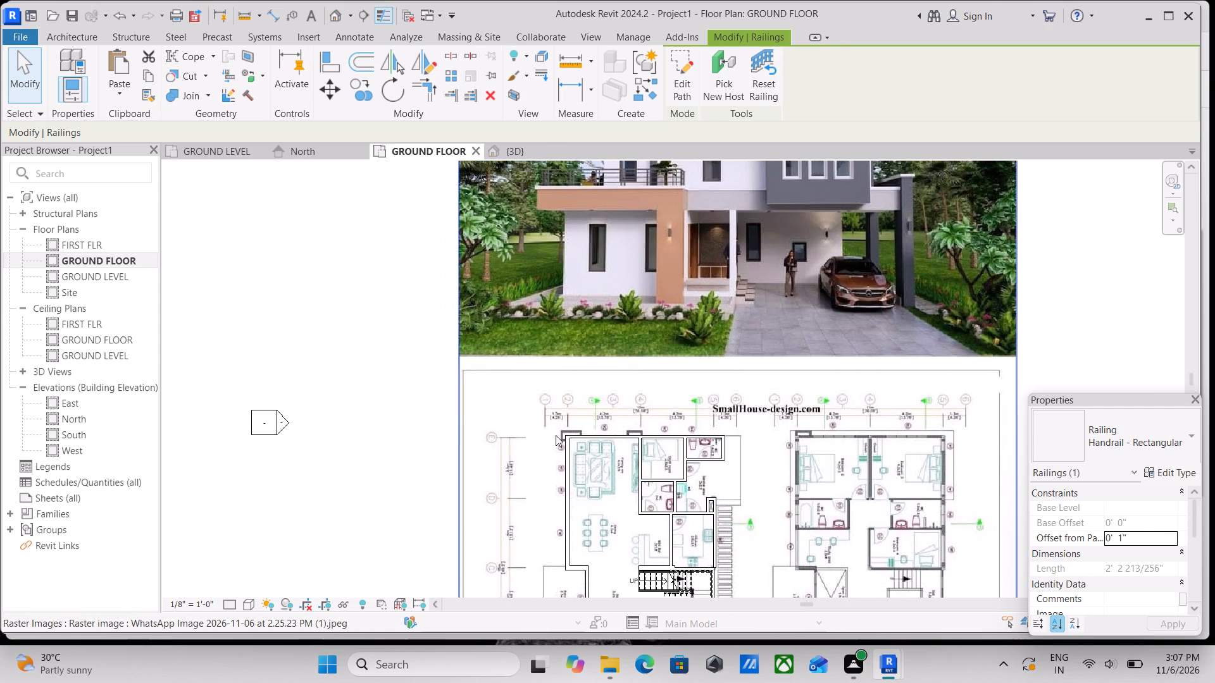
scroll(556, 435, "up", 6)
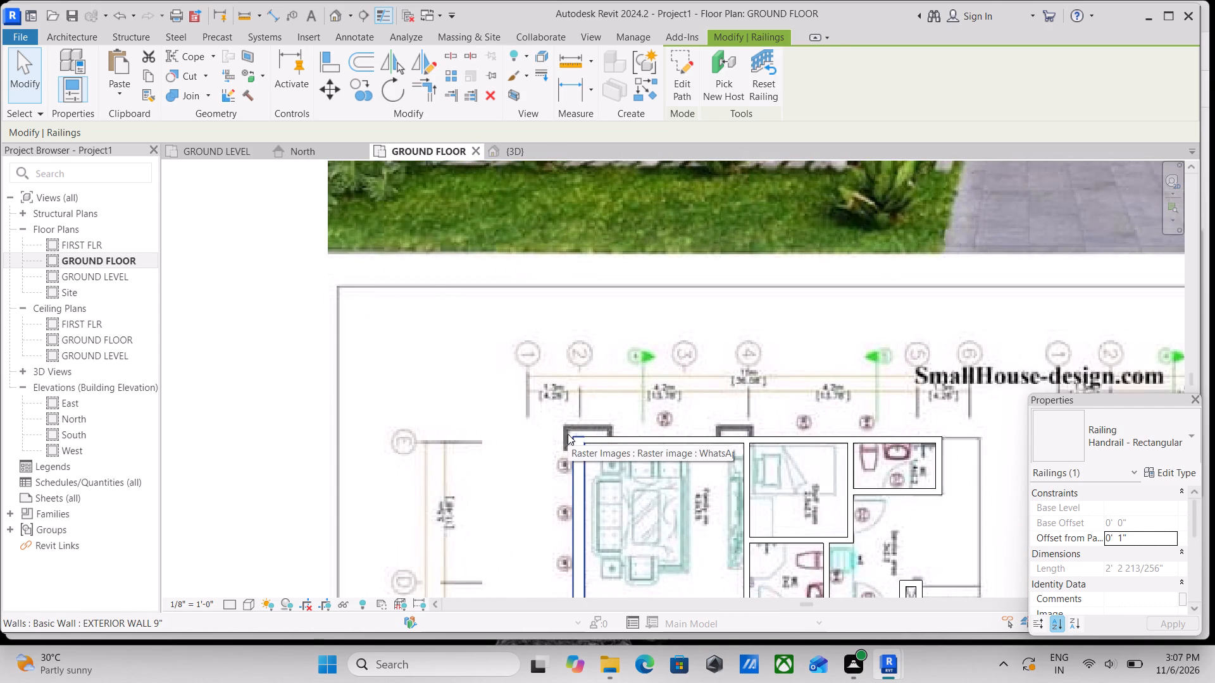
scroll(620, 443, "down", 4)
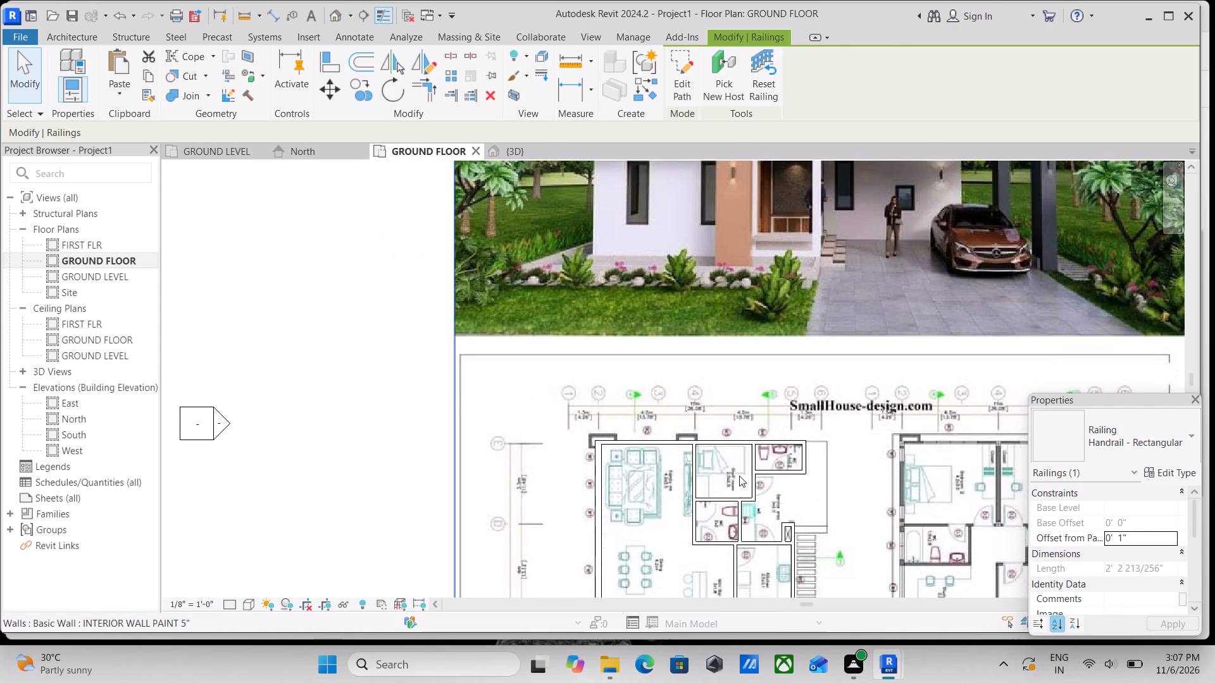
scroll(739, 476, "down", 2)
middle_click_drag(639, 542, 652, 455)
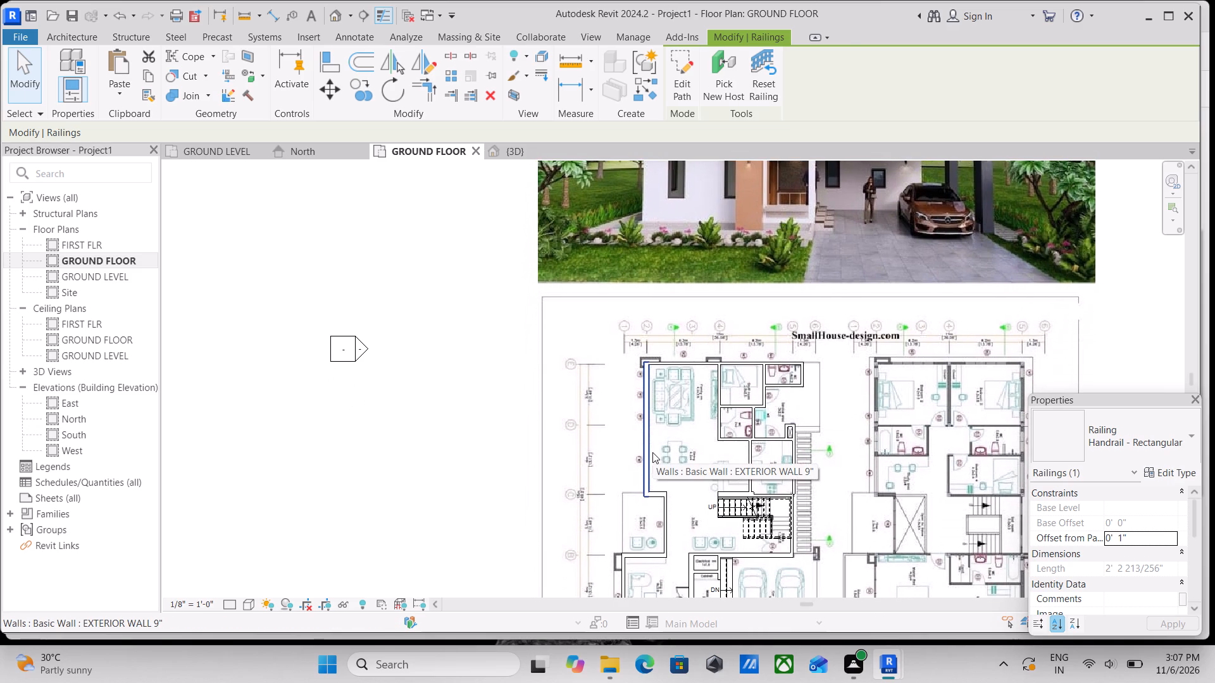
Examine the ground floor plan around the balcony, dining and family rooms, and check it against the exterior rendering.
scroll(647, 571, "up", 3)
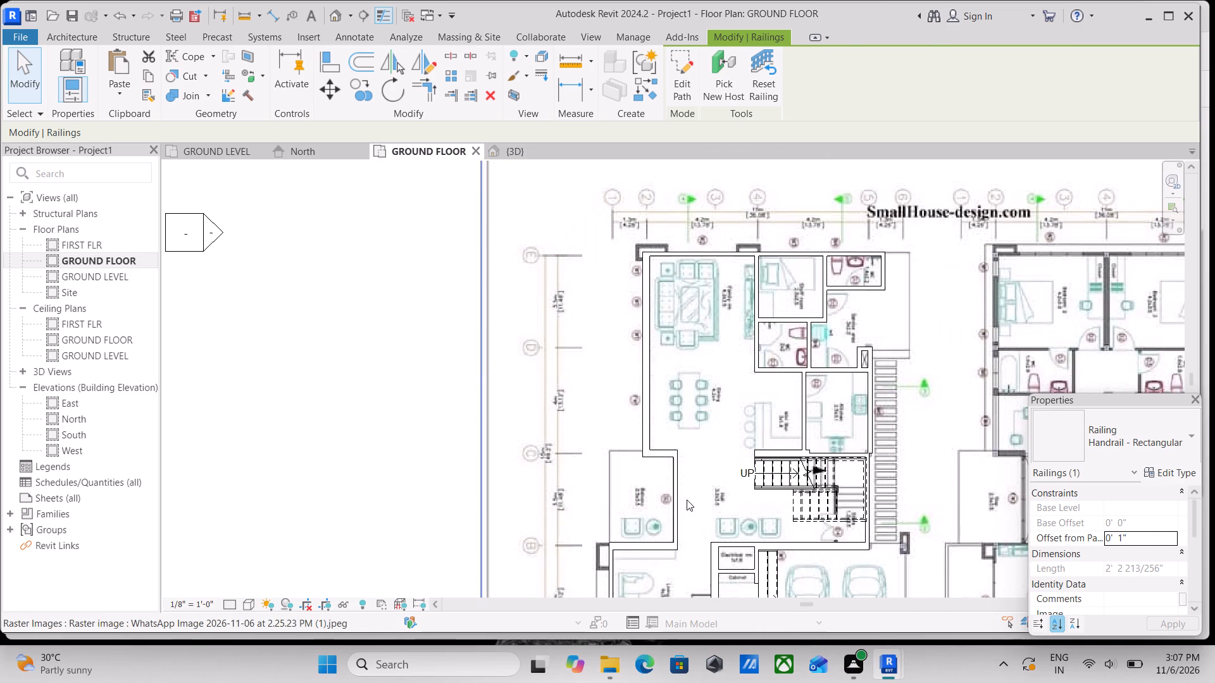
scroll(630, 486, "up", 4)
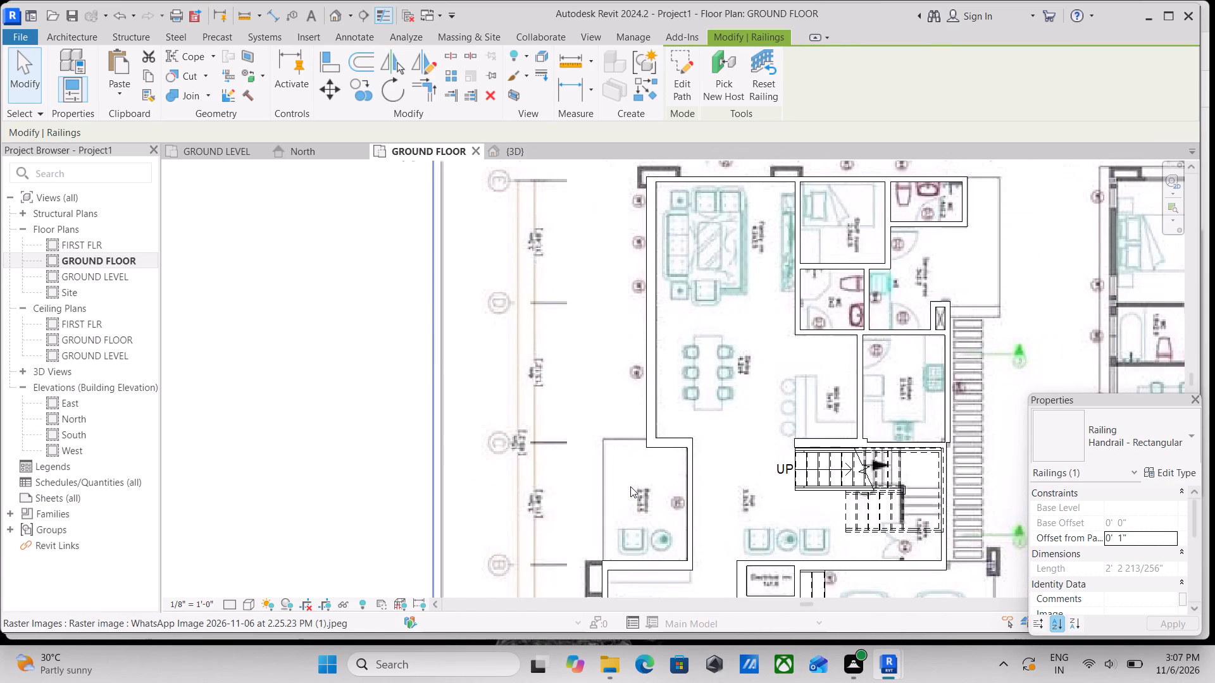
scroll(630, 486, "up", 1)
scroll(630, 486, "down", 2)
middle_click_drag(630, 486, 635, 581)
scroll(649, 565, "down", 8)
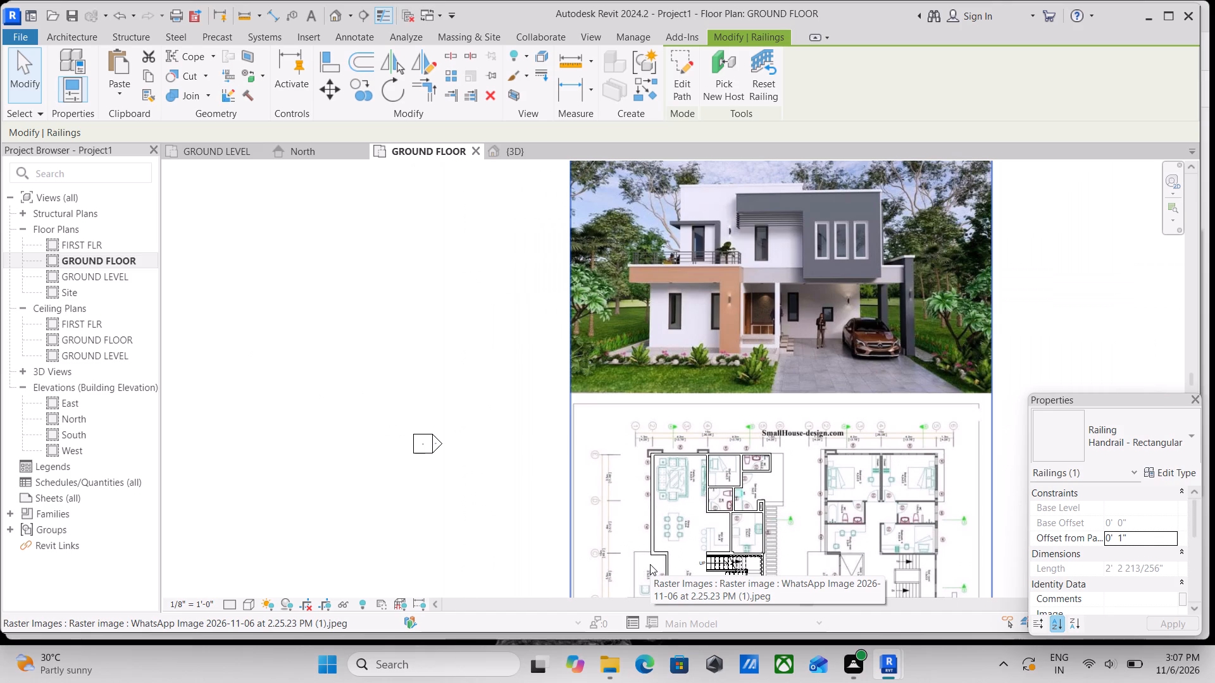
scroll(650, 564, "up", 3)
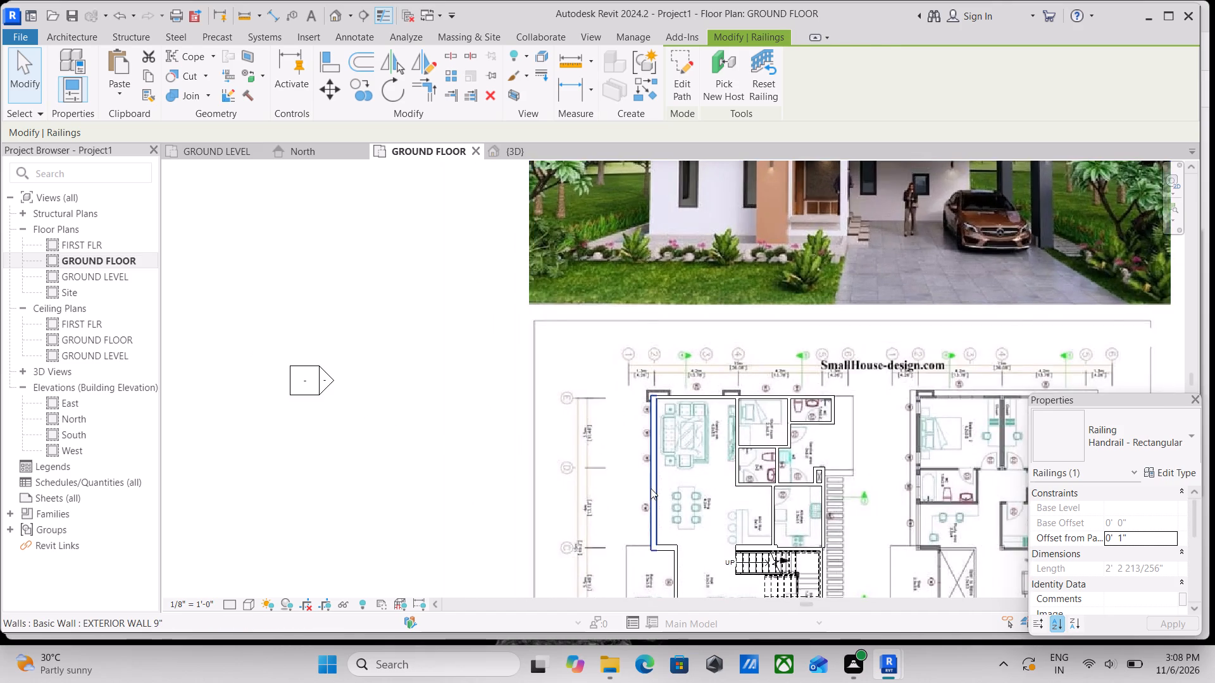
scroll(651, 488, "up", 2)
middle_click_drag(861, 402, 839, 388)
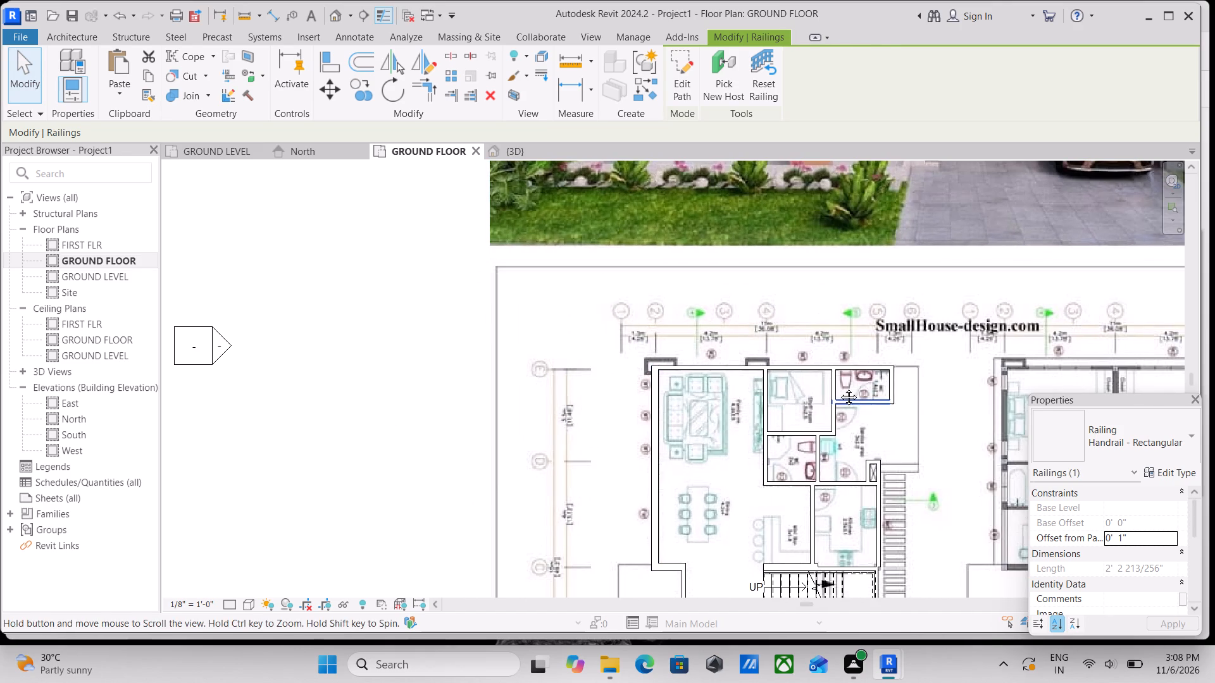
middle_click_drag(839, 388, 779, 339)
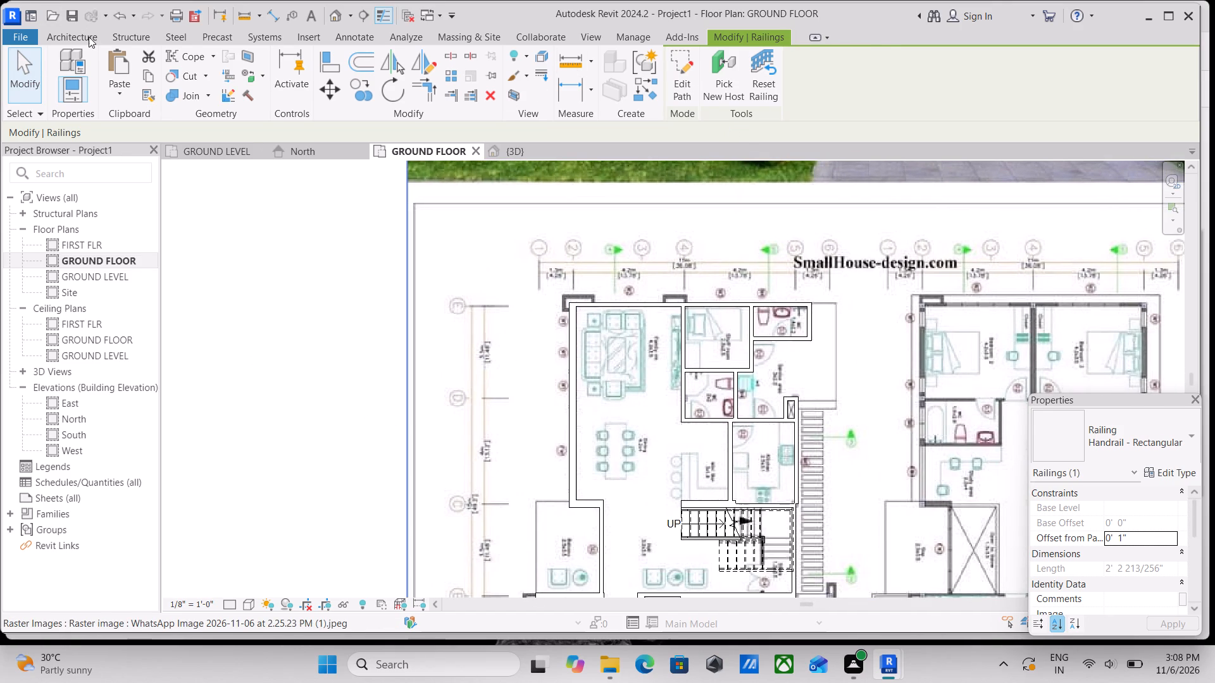
Review the hall, balcony, staircase, main entrance and car parking areas on the traced ground floor plan.
left_click(89, 37)
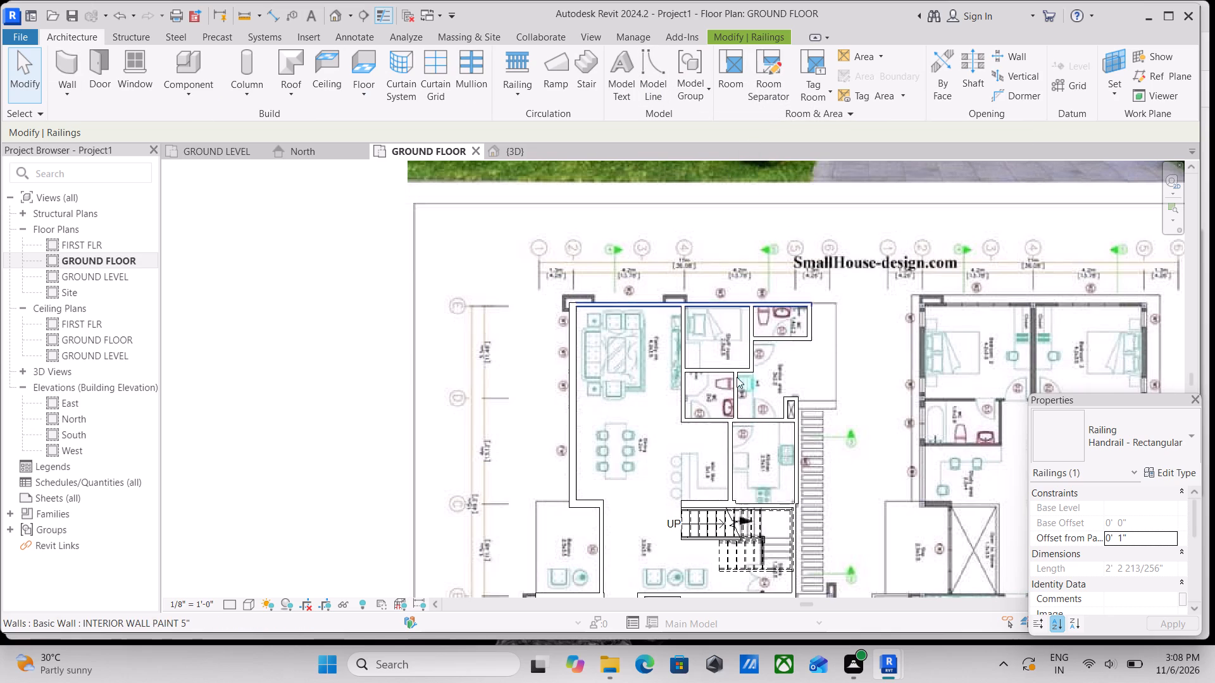
middle_click_drag(737, 430, 721, 232)
middle_click_drag(634, 339, 652, 390)
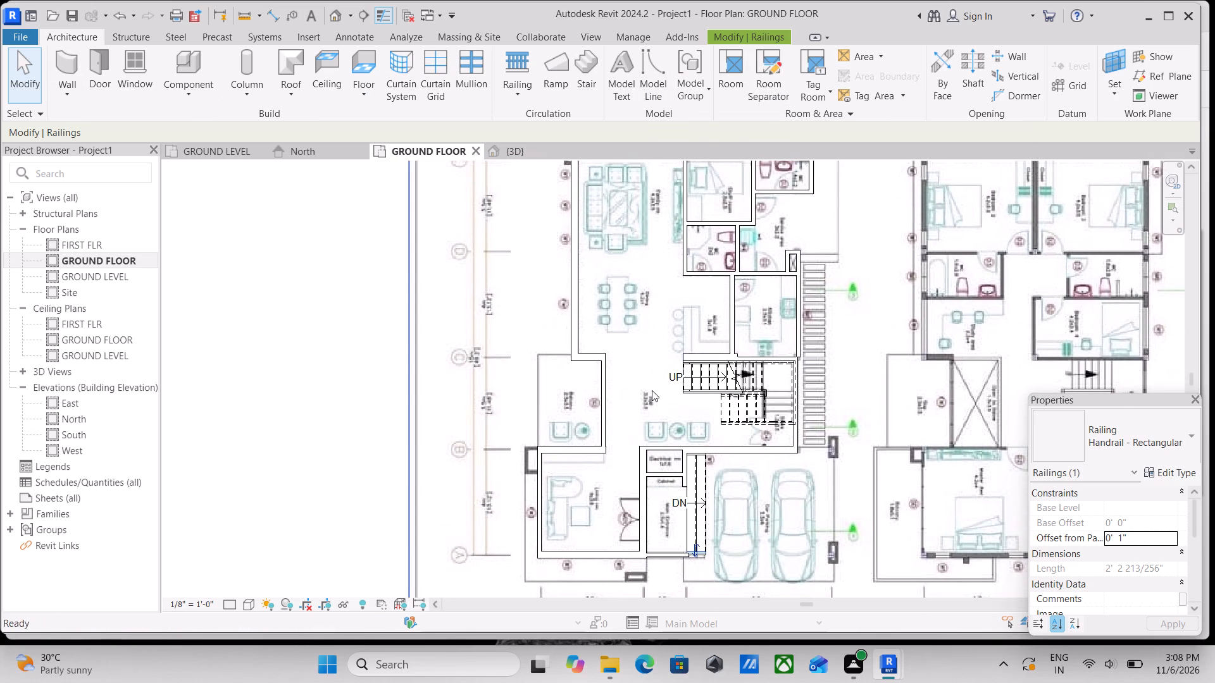
scroll(622, 407, "up", 3)
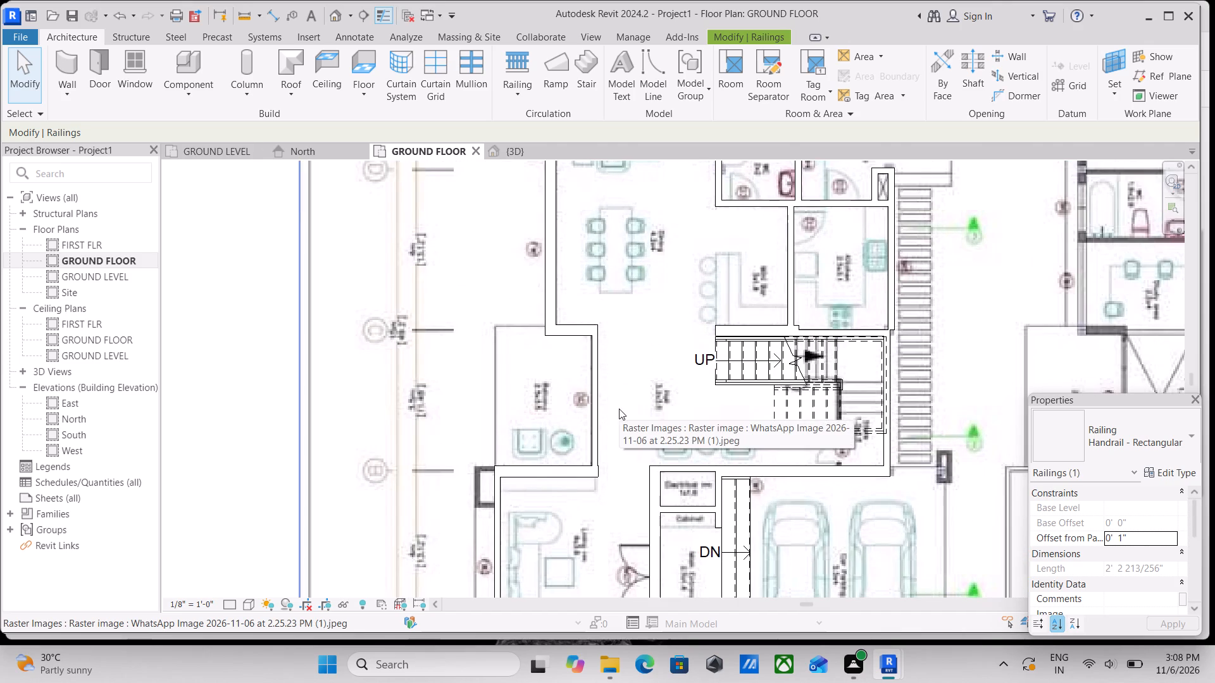
scroll(664, 386, "down", 2)
scroll(775, 428, "up", 2)
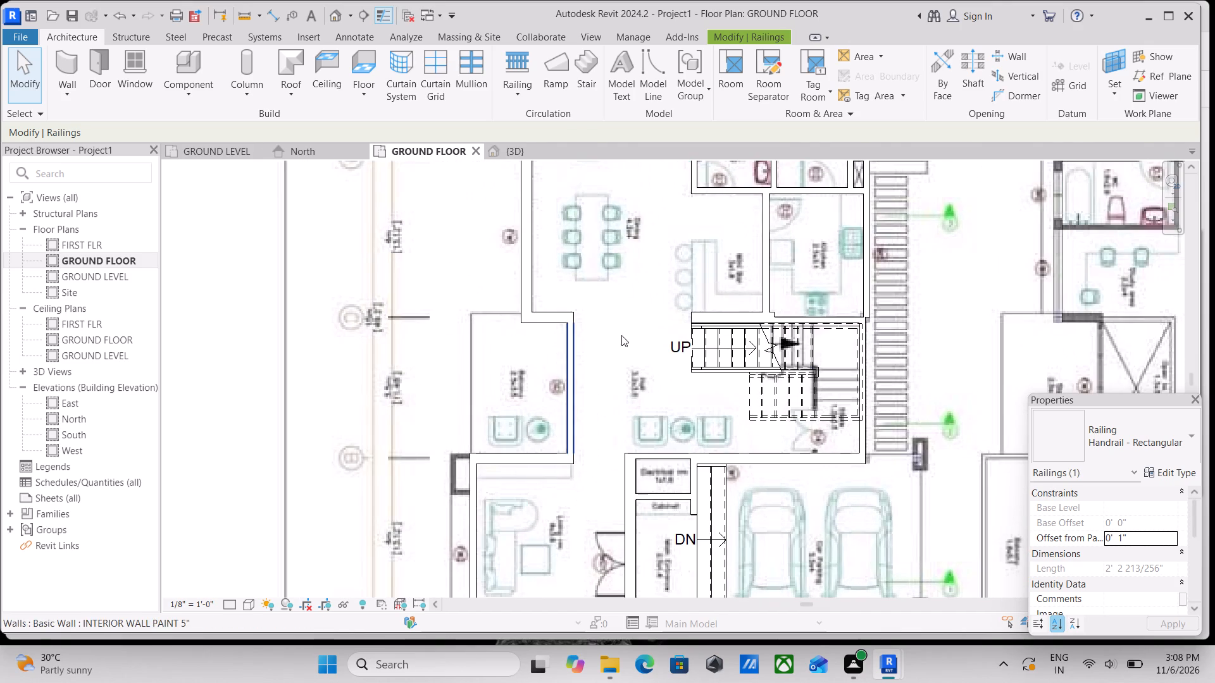
scroll(625, 431, "down", 2)
middle_click_drag(629, 431, 749, 372)
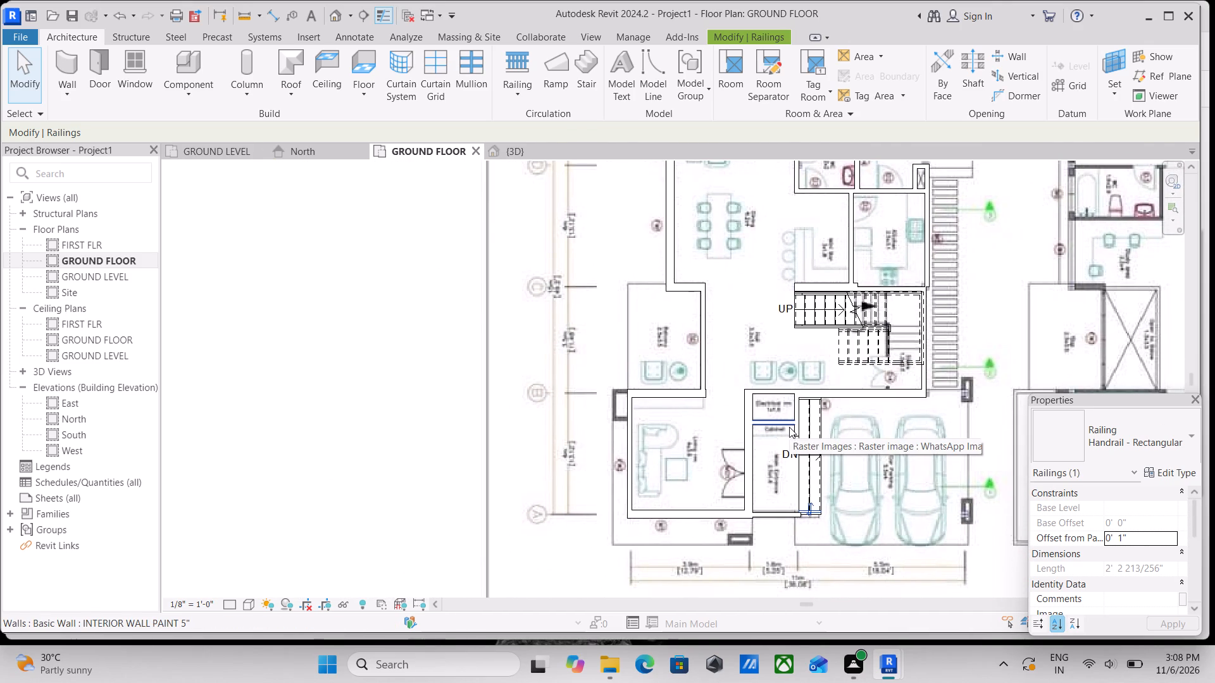
Compare the traced ground floor plan with the exterior rendering, focusing on the living room, main entrance and car parking side.
scroll(700, 505, "down", 1)
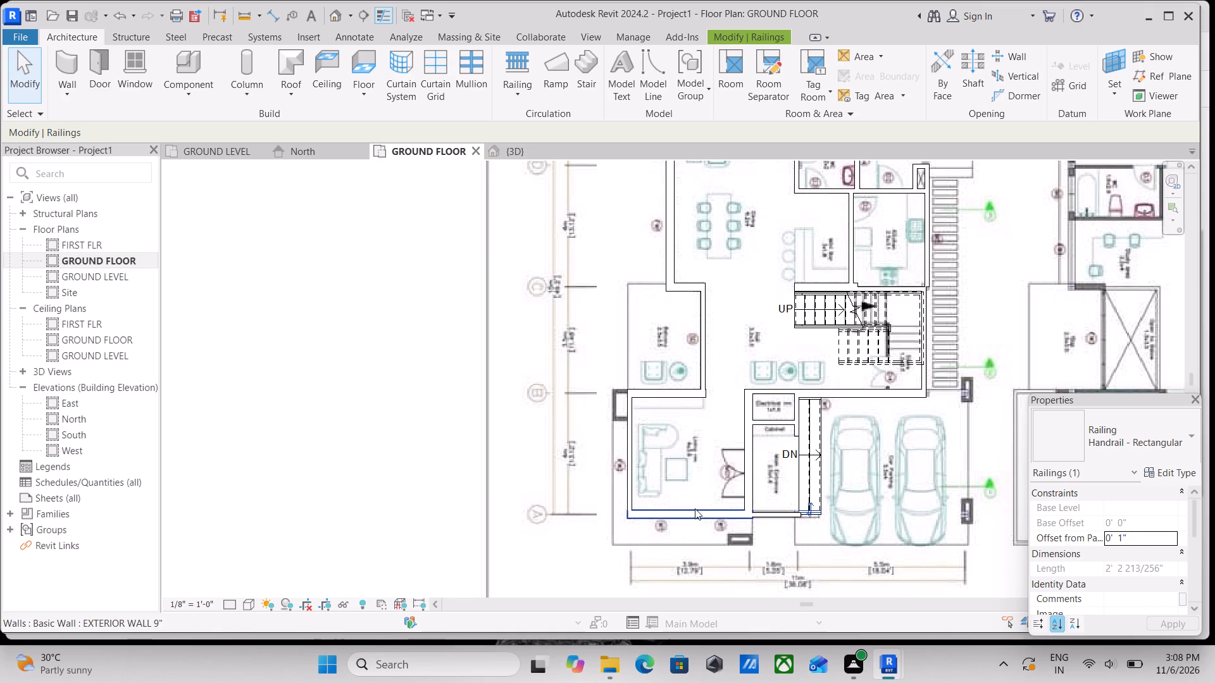
middle_click_drag(692, 509, 724, 515)
scroll(676, 538, "up", 2)
scroll(683, 531, "down", 3)
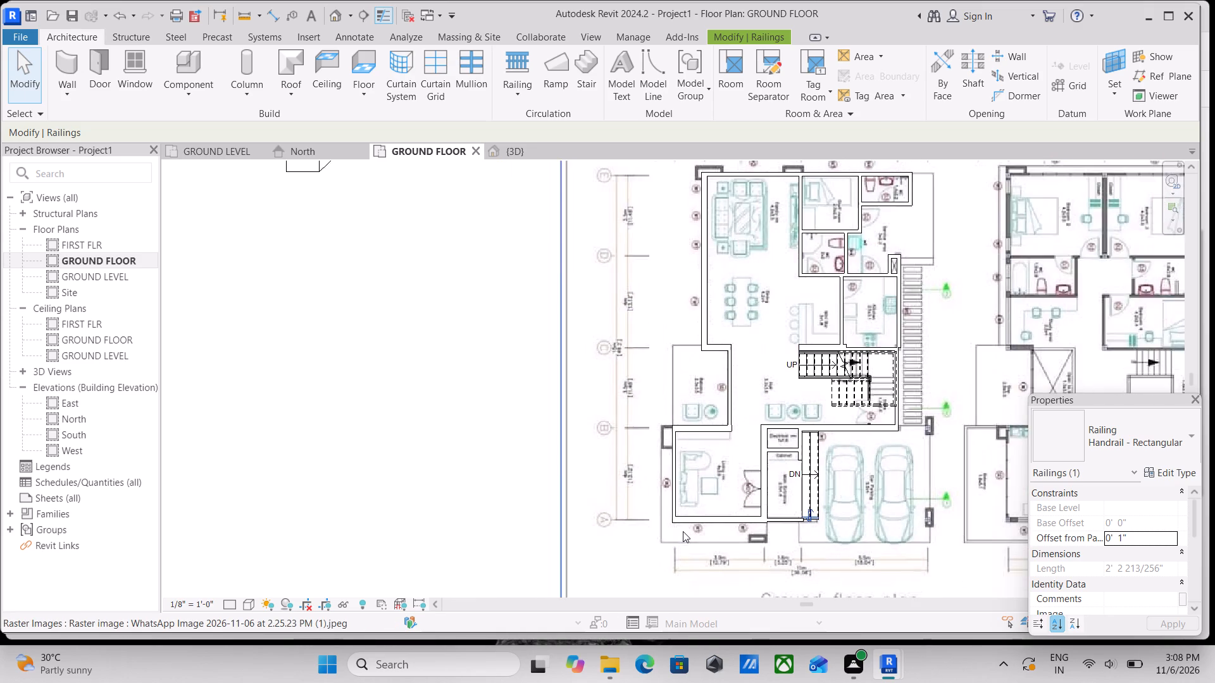
scroll(691, 526, "down", 1)
middle_click_drag(691, 526, 679, 543)
scroll(679, 543, "down", 1)
scroll(750, 476, "down", 3)
middle_click_drag(750, 476, 749, 493)
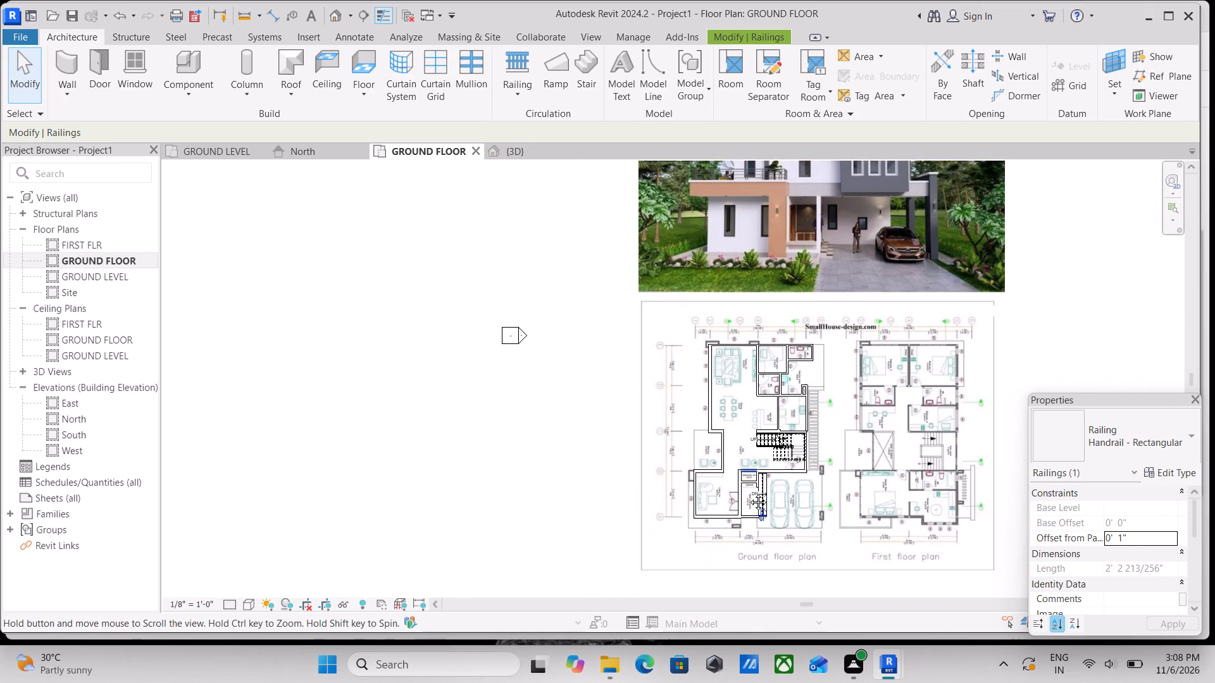
middle_click_drag(749, 493, 756, 497)
middle_click(756, 497)
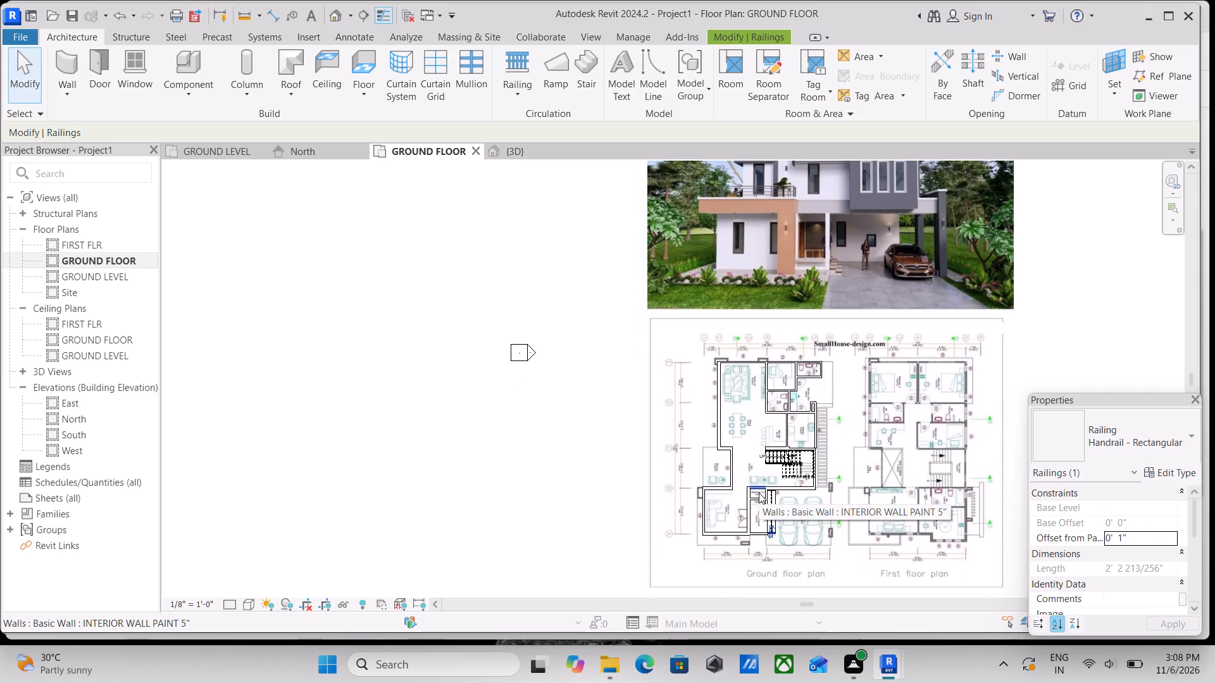
scroll(715, 565, "up", 3)
scroll(756, 526, "up", 1)
scroll(756, 526, "down", 1)
middle_click_drag(756, 526, 760, 538)
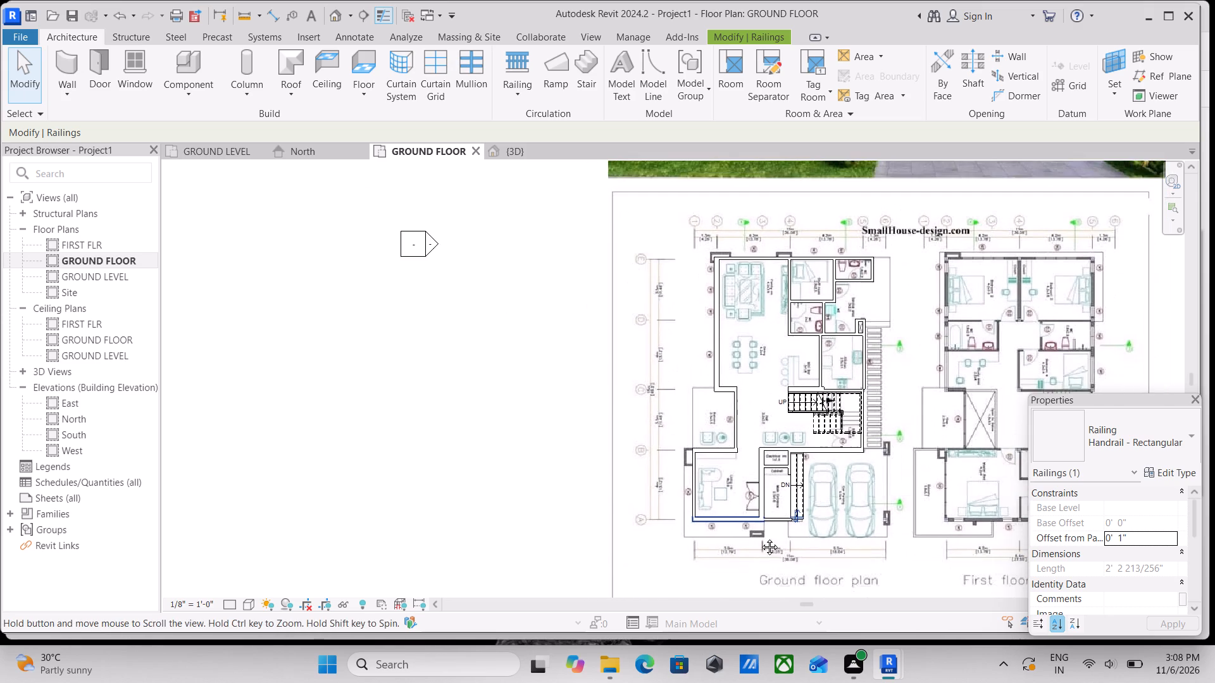
middle_click_drag(760, 538, 764, 588)
scroll(763, 591, "down", 1)
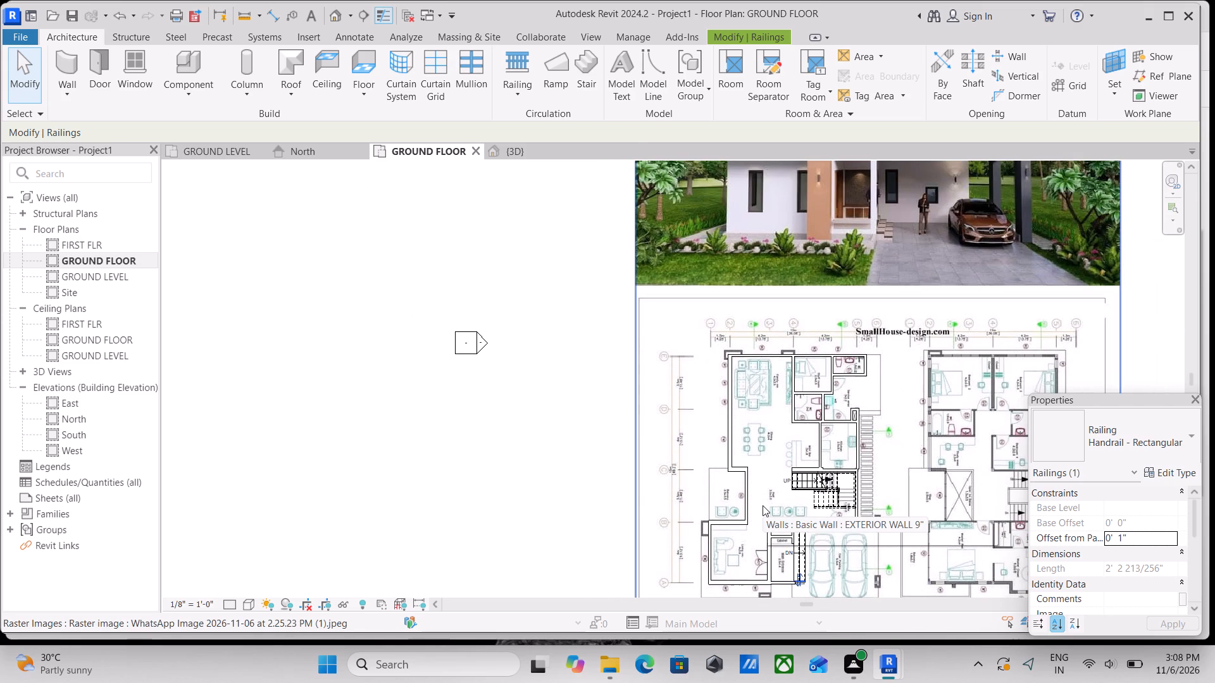
middle_click_drag(763, 505, 768, 541)
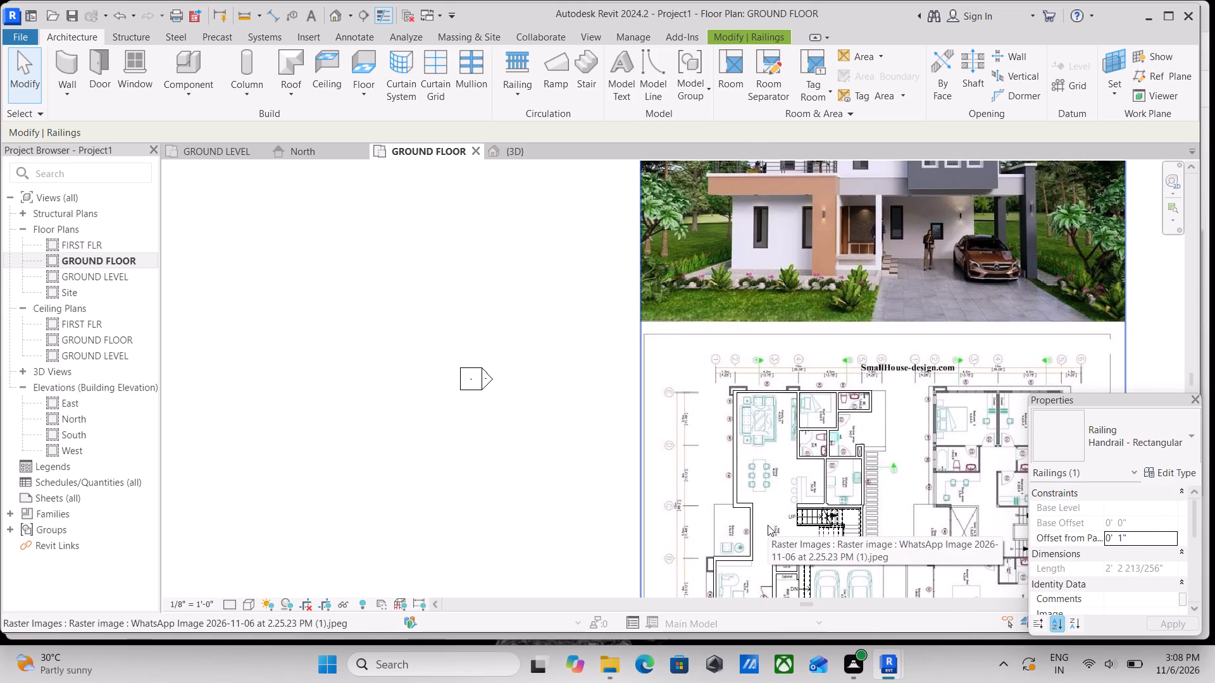
scroll(768, 525, "up", 2)
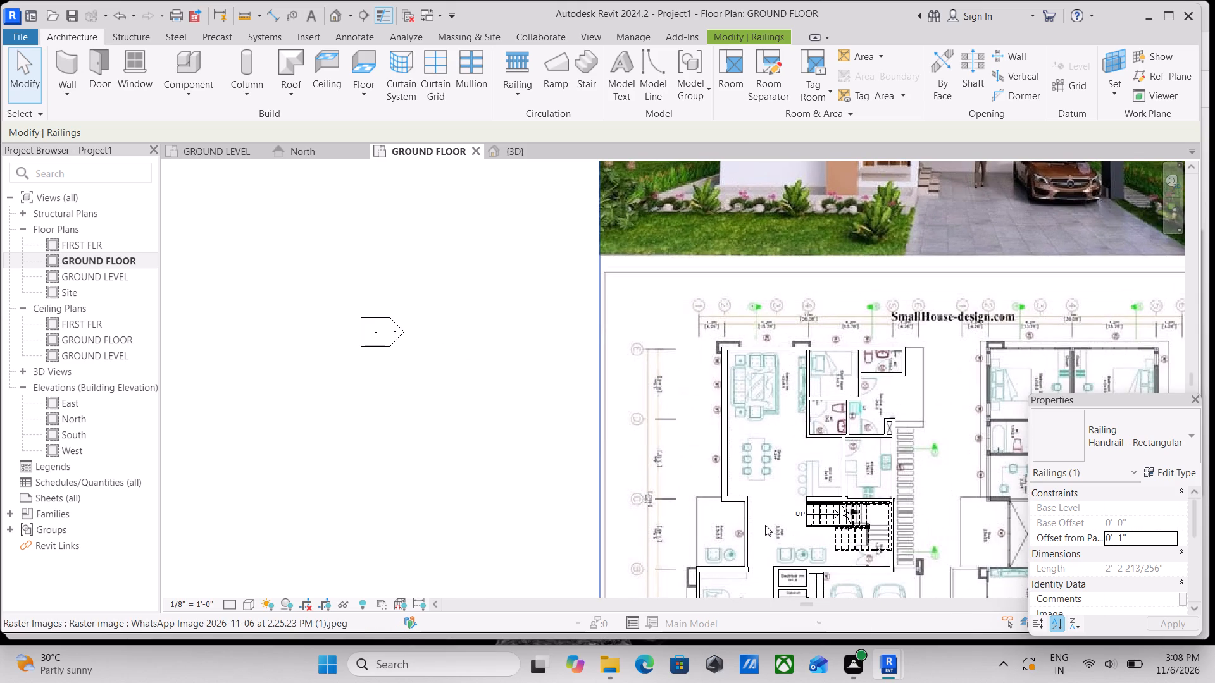
scroll(765, 517, "down", 4)
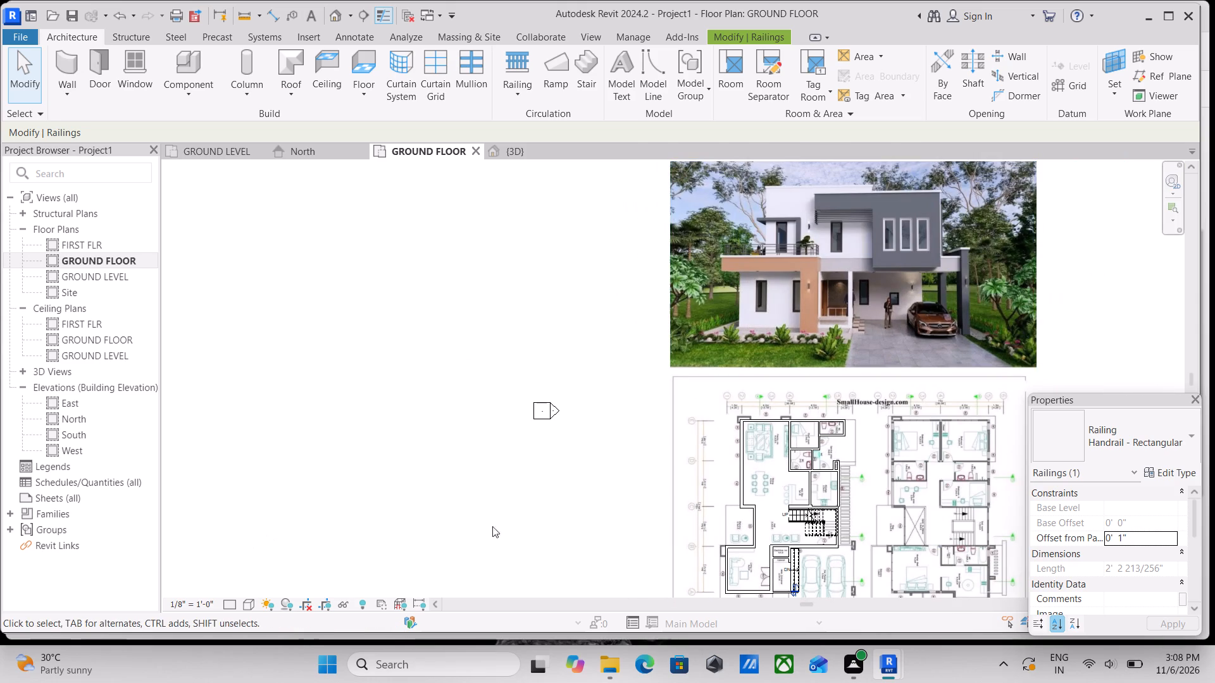
scroll(709, 560, "down", 1)
scroll(766, 505, "up", 2)
middle_click_drag(776, 554, 683, 468)
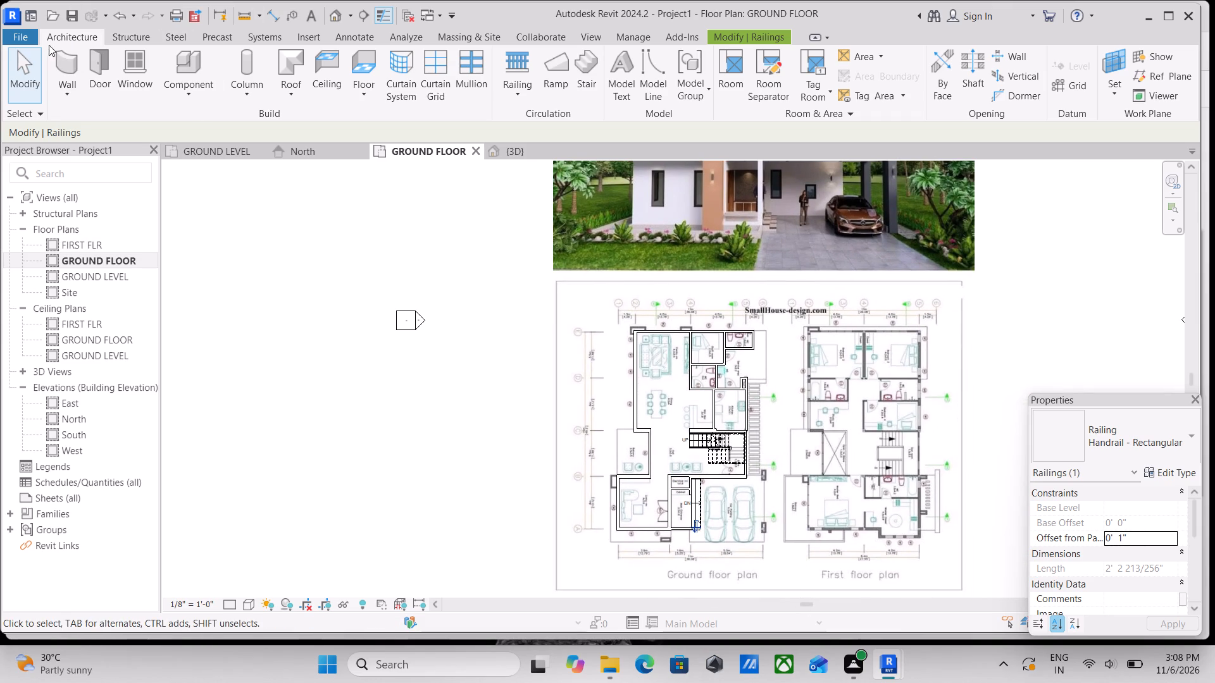
Review the traced ground floor walls, staircase and entrance steps against the reference floor plan image.
scroll(908, 405, "up", 2)
middle_click_drag(687, 401, 898, 292)
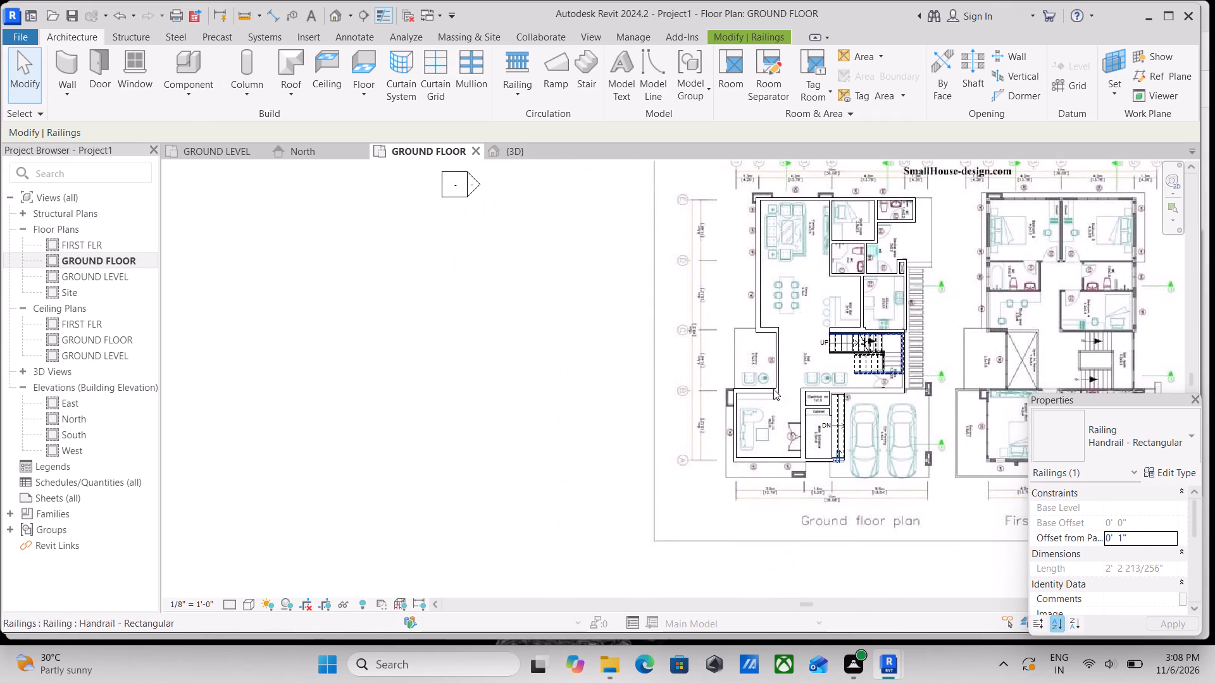
scroll(769, 393, "up", 3)
middle_click_drag(779, 488, 702, 493)
scroll(744, 474, "down", 2)
middle_click_drag(744, 474, 742, 479)
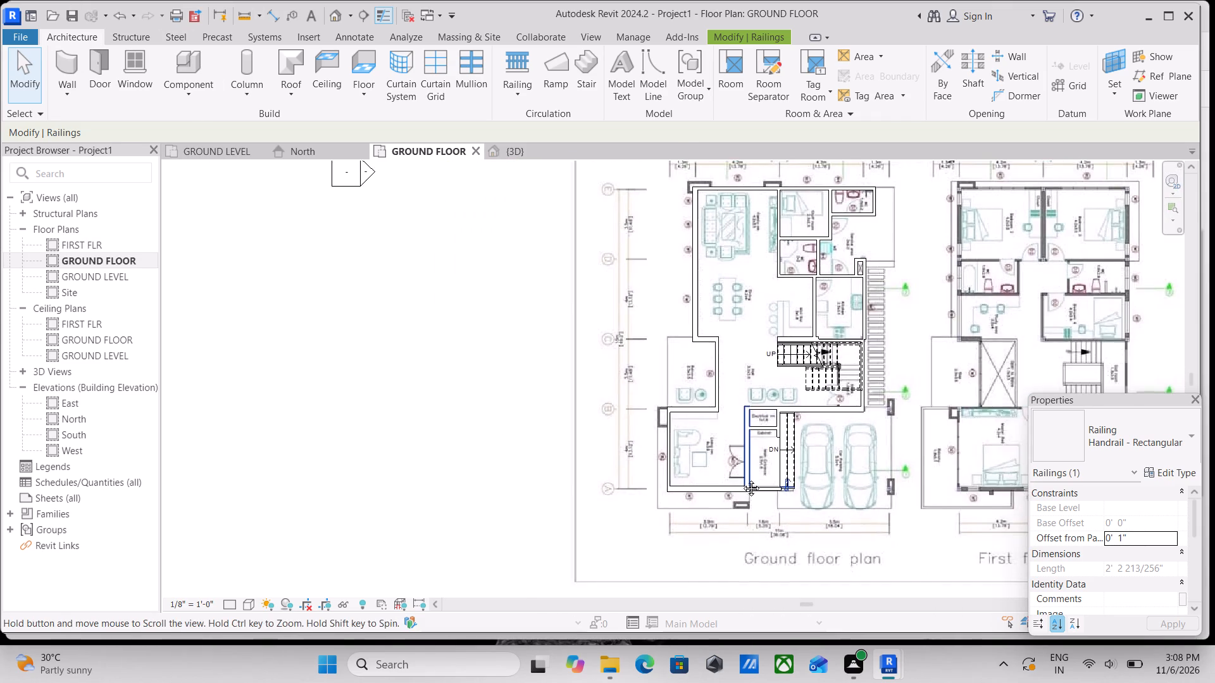
middle_click_drag(742, 479, 725, 523)
scroll(783, 486, "down", 2)
middle_click_drag(776, 512, 773, 609)
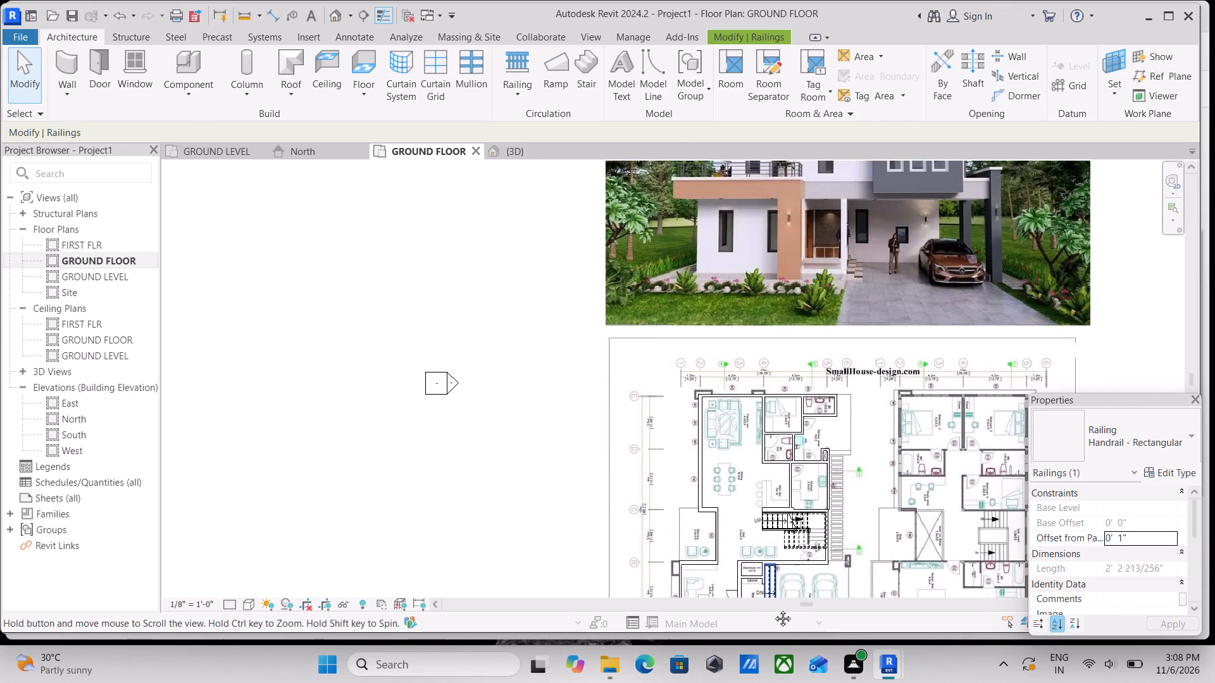
middle_click_drag(773, 609, 778, 538)
scroll(769, 555, "up", 3)
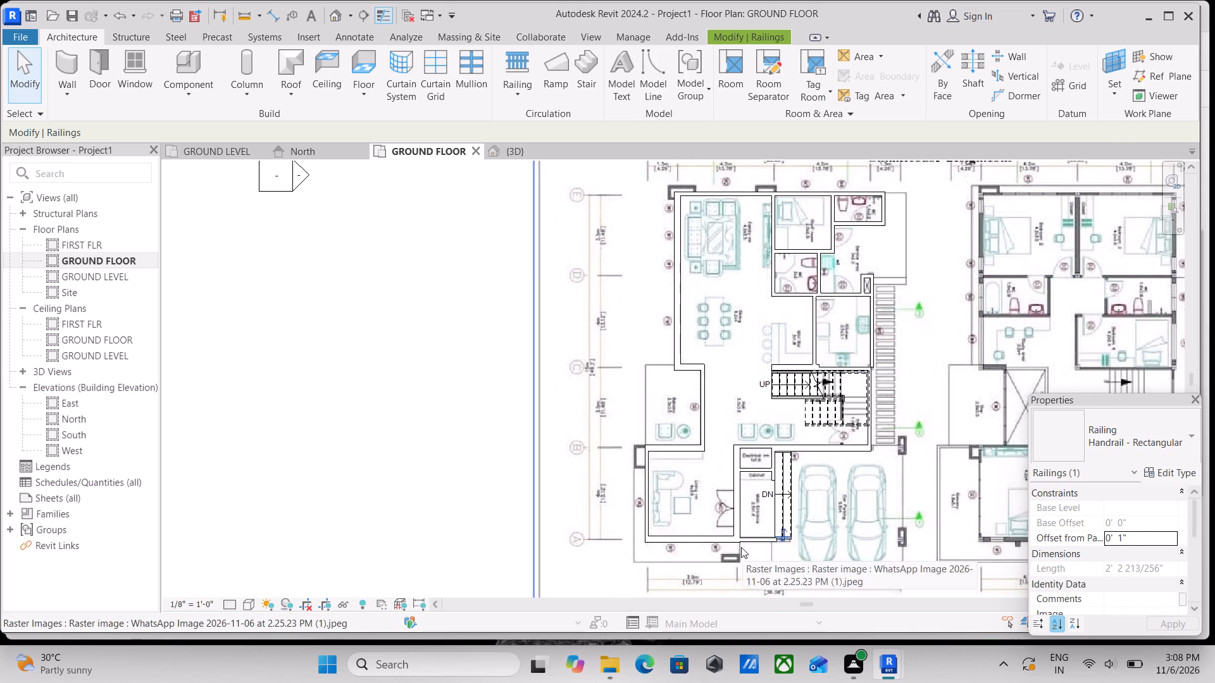
scroll(741, 546, "up", 4)
scroll(746, 538, "down", 3)
middle_click_drag(746, 538, 751, 555)
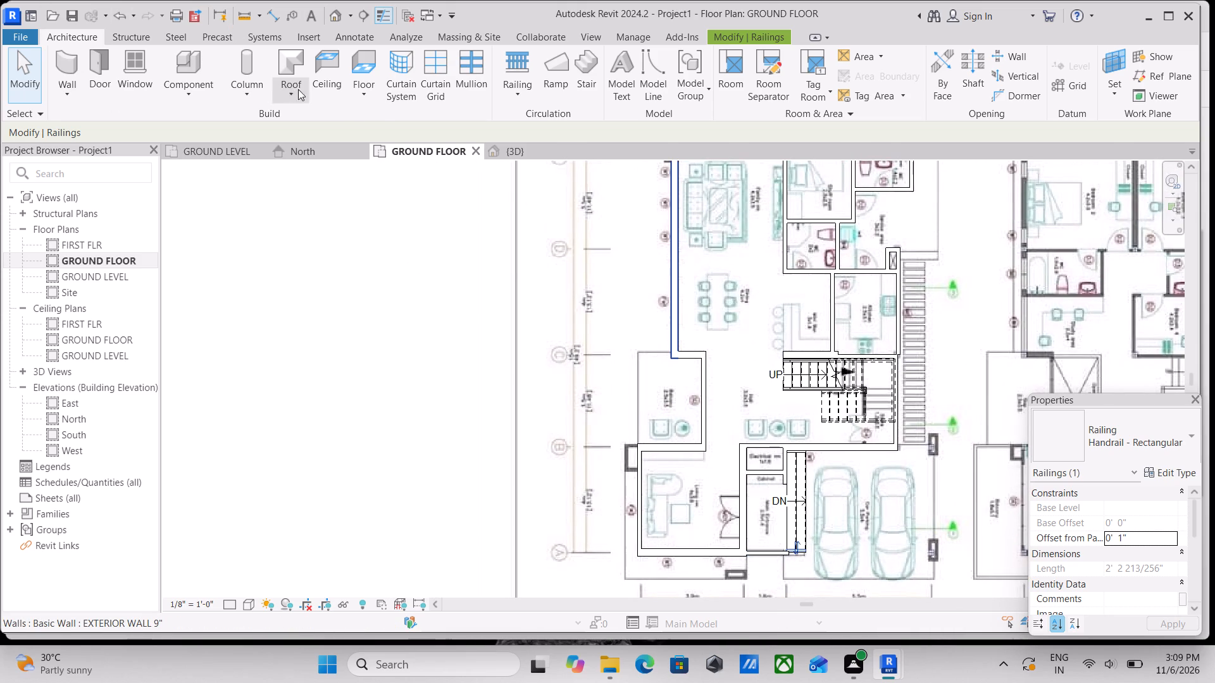
Start an architectural floor on the ground floor and duplicate the Generic - 12" type as MARBLE FLOORING 1'.
left_click(349, 86)
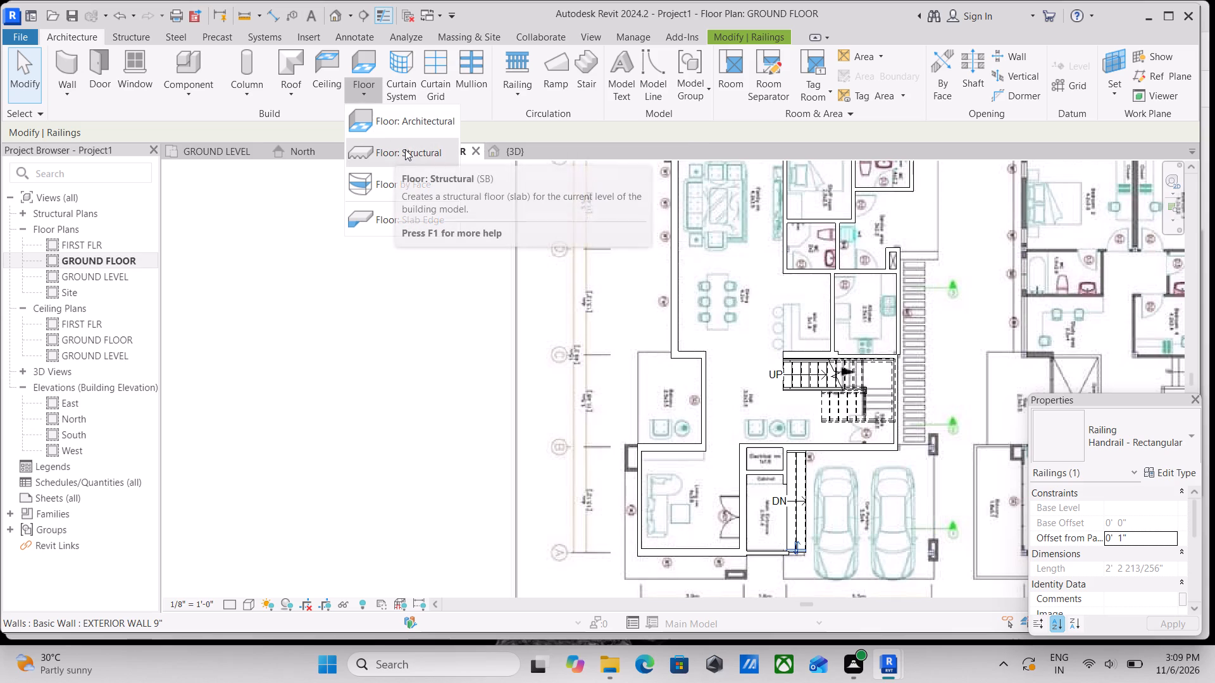
left_click(409, 122)
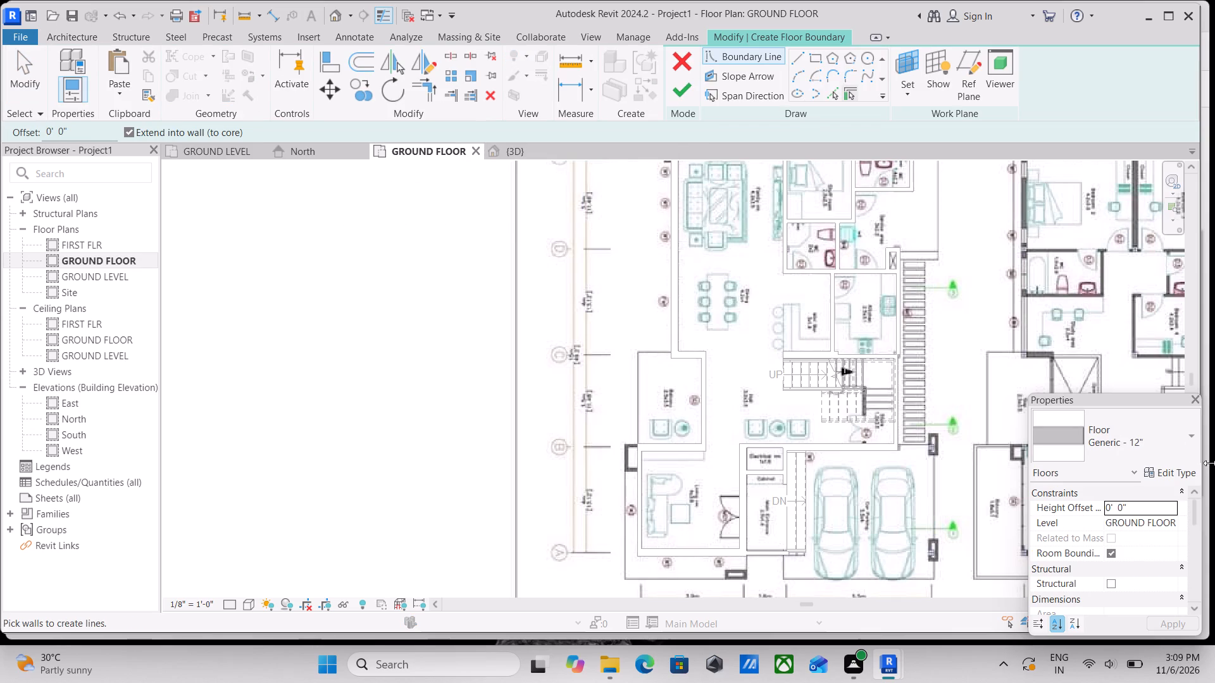
left_click(1184, 469)
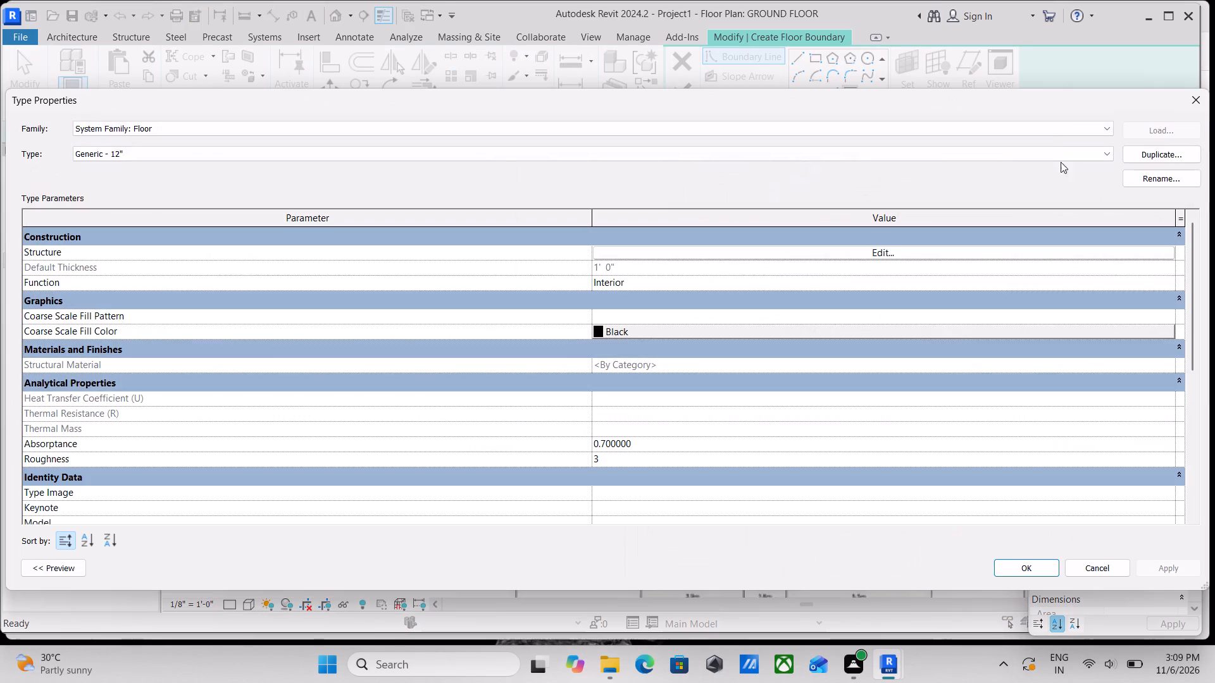
left_click(1175, 154)
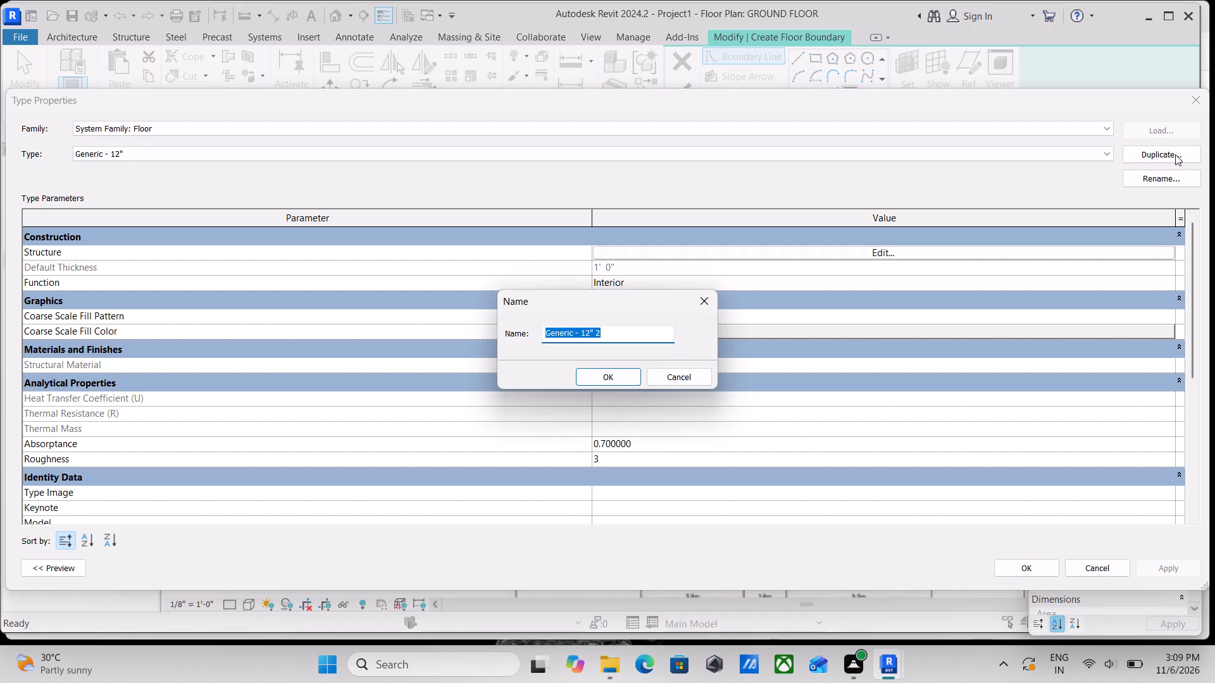
type("MARBLE FLOOR")
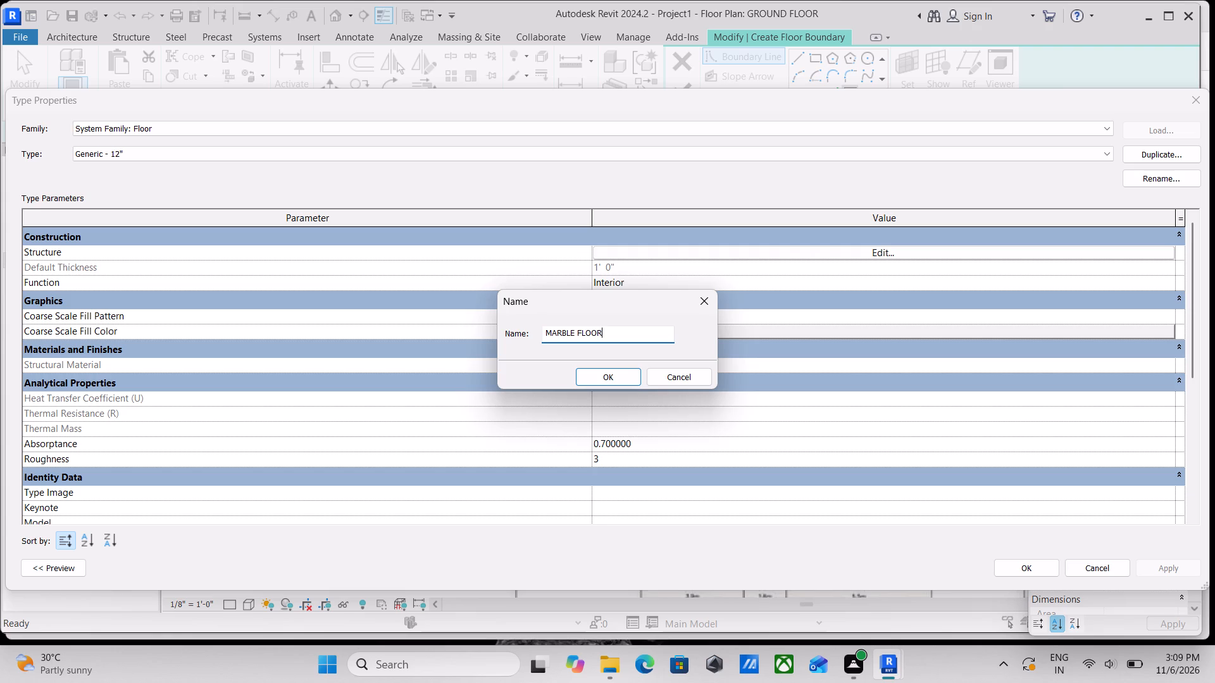
type("ING")
key("space")
key("4")
key("BackSpace")
type("1'")
left_click(604, 376)
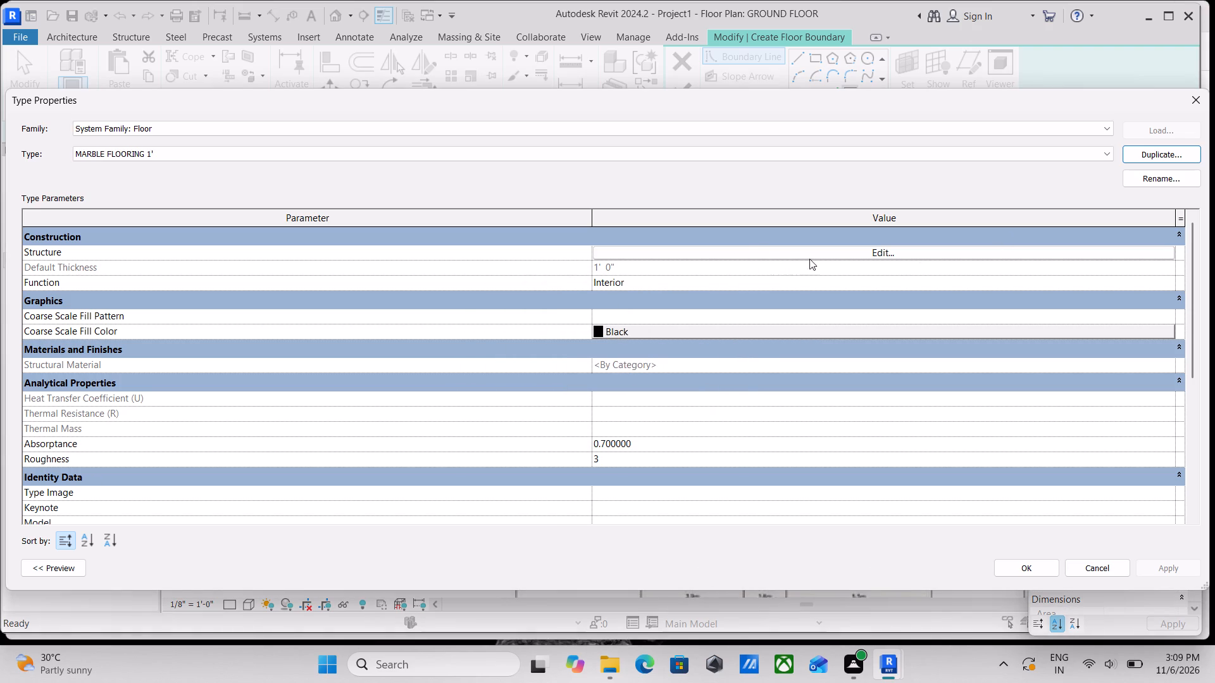
Create a new material named MARBLE FLOORING 1' for the structure layer of the marble floor type.
left_click(836, 253)
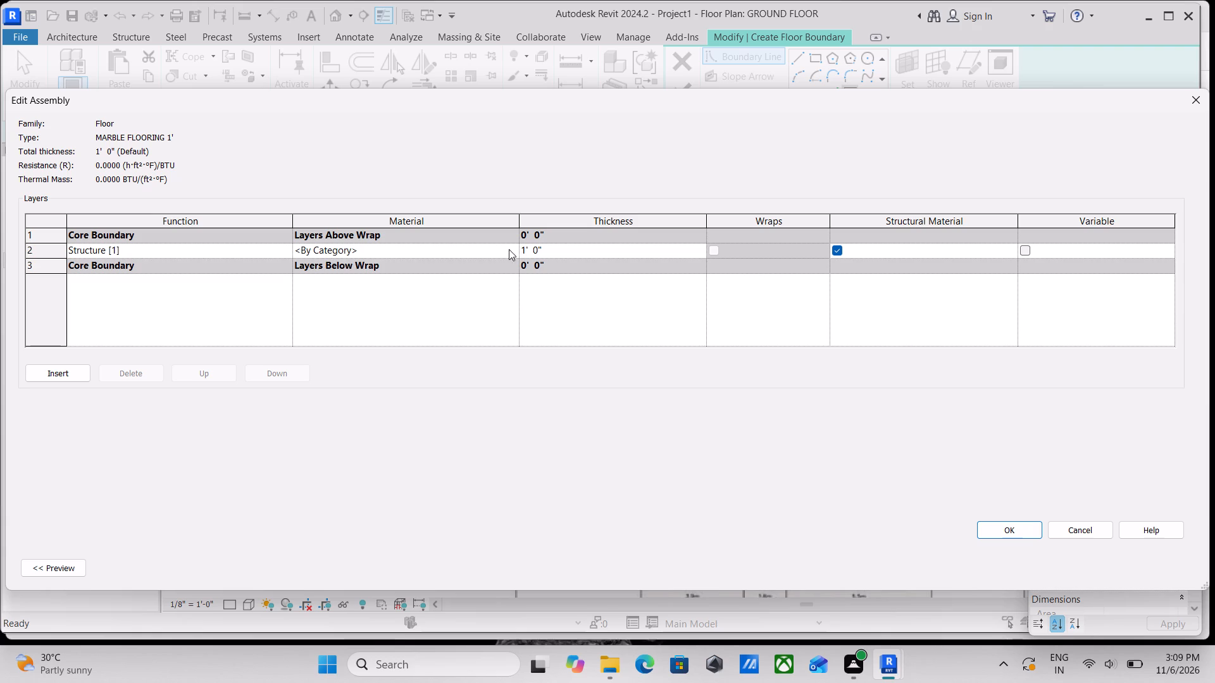
left_click(498, 247)
left_click(513, 249)
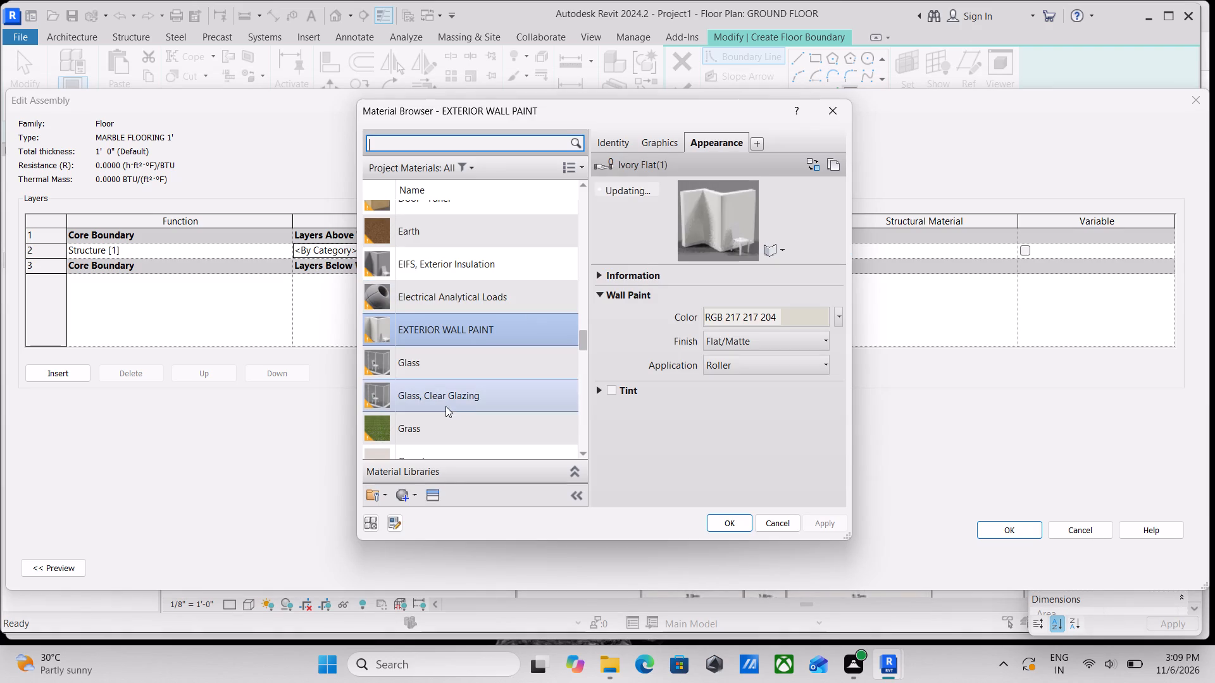
scroll(423, 421, "down", 2)
left_click(405, 494)
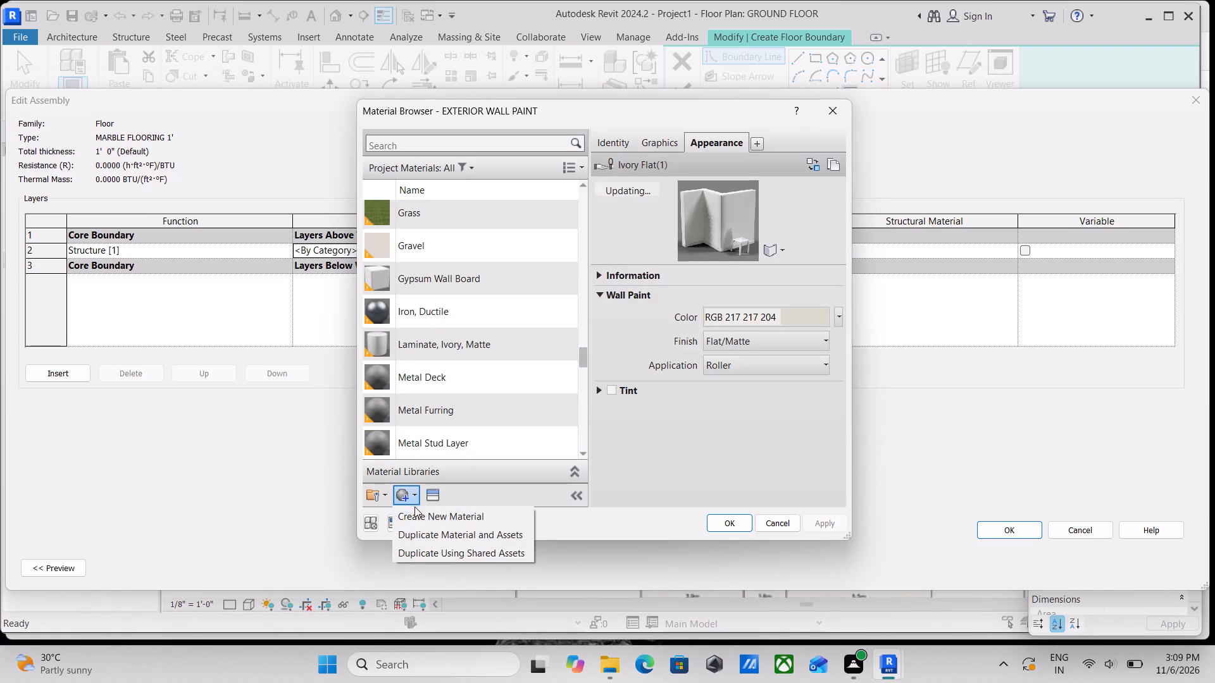
left_click(416, 514)
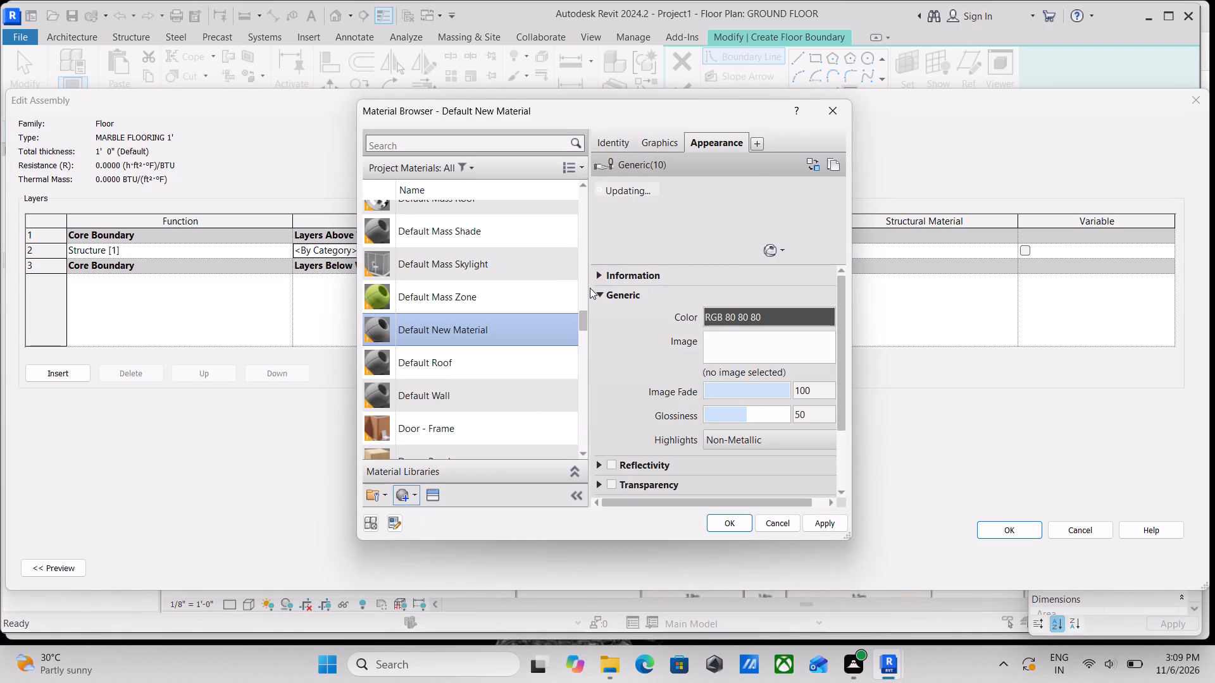
right_click(451, 326)
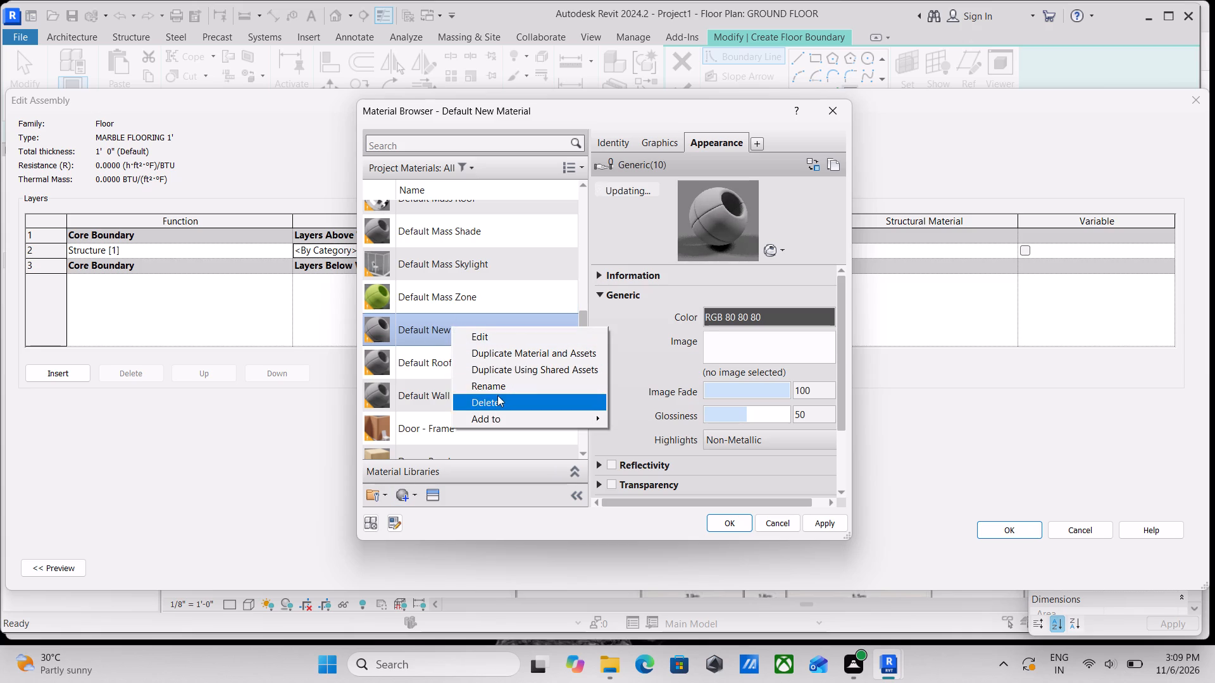
left_click(512, 383)
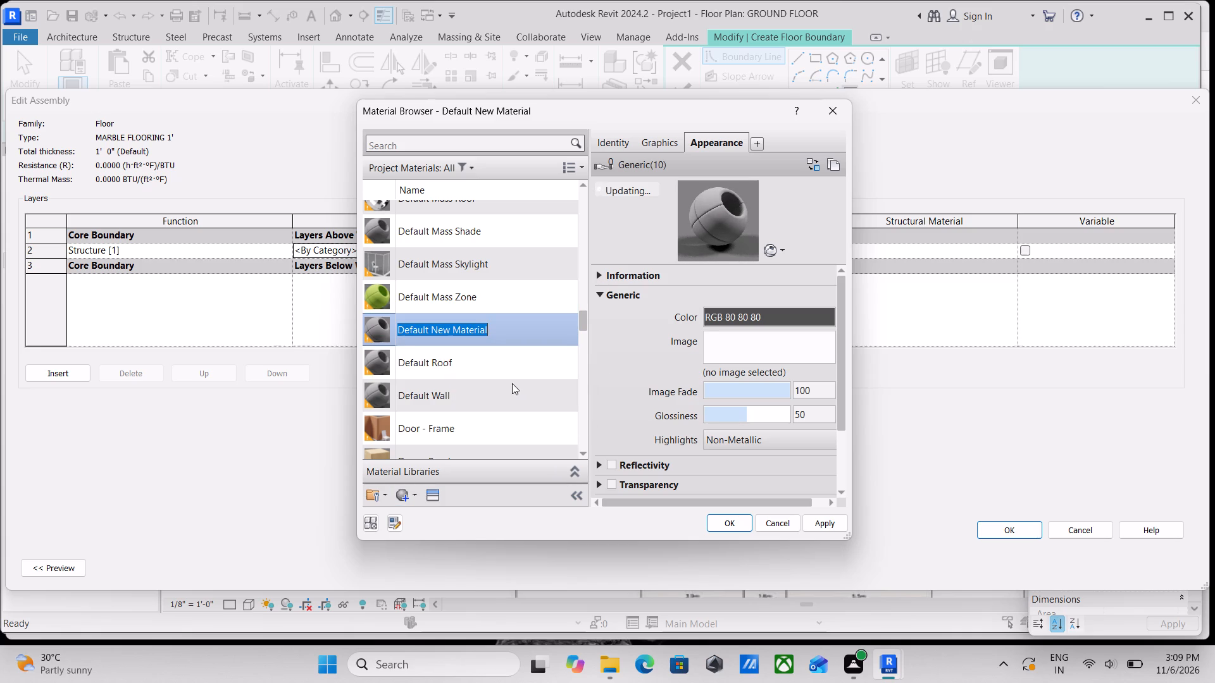
type("WALL PAI")
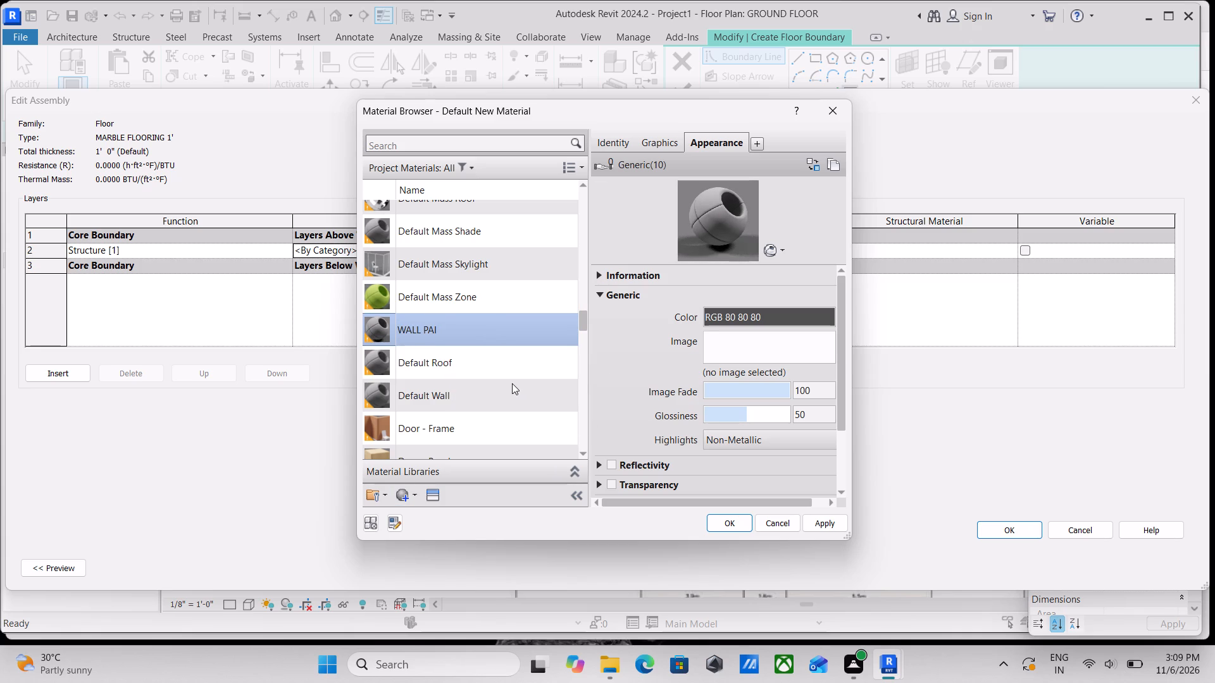
key("BackSpace")
key("BackSpace")
key("BackSpace")
key("BackSpace")
key("BackSpace")
key("BackSpace")
key("BackSpace")
key("BackSpace")
key("BackSpace")
key("BackSpace")
key("BackSpace")
type("MARBLE")
key("space")
type("FL")
type("OORING")
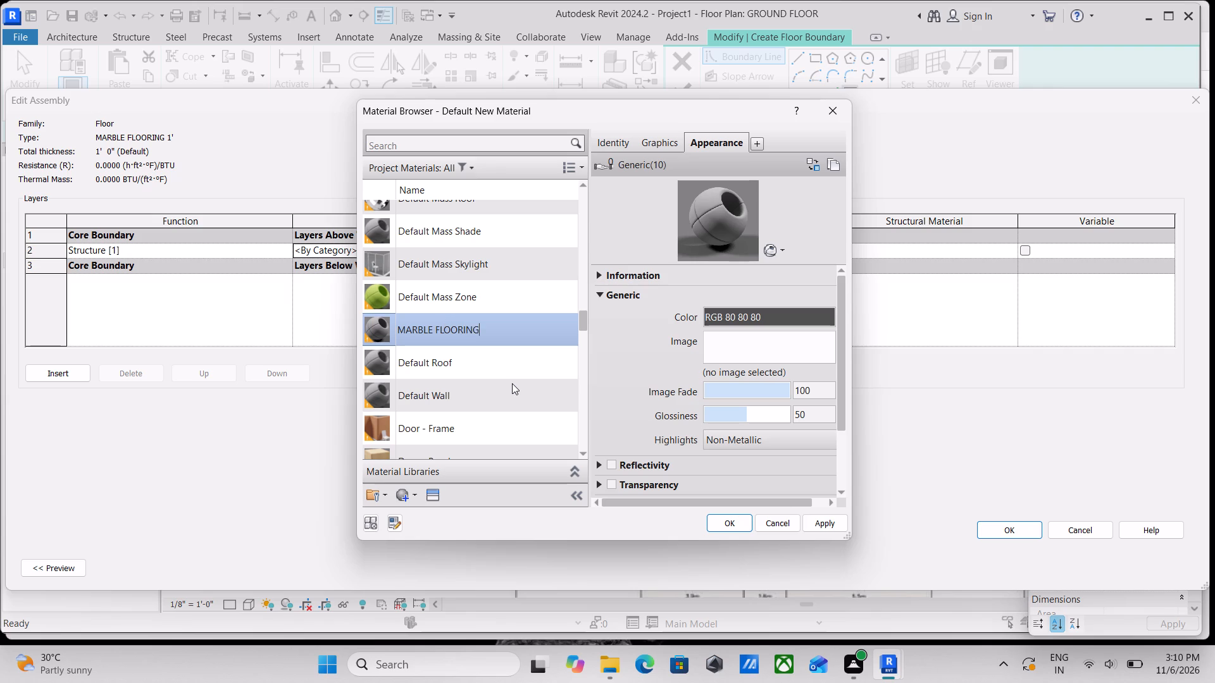
key("space")
type("1'")
left_click(518, 345)
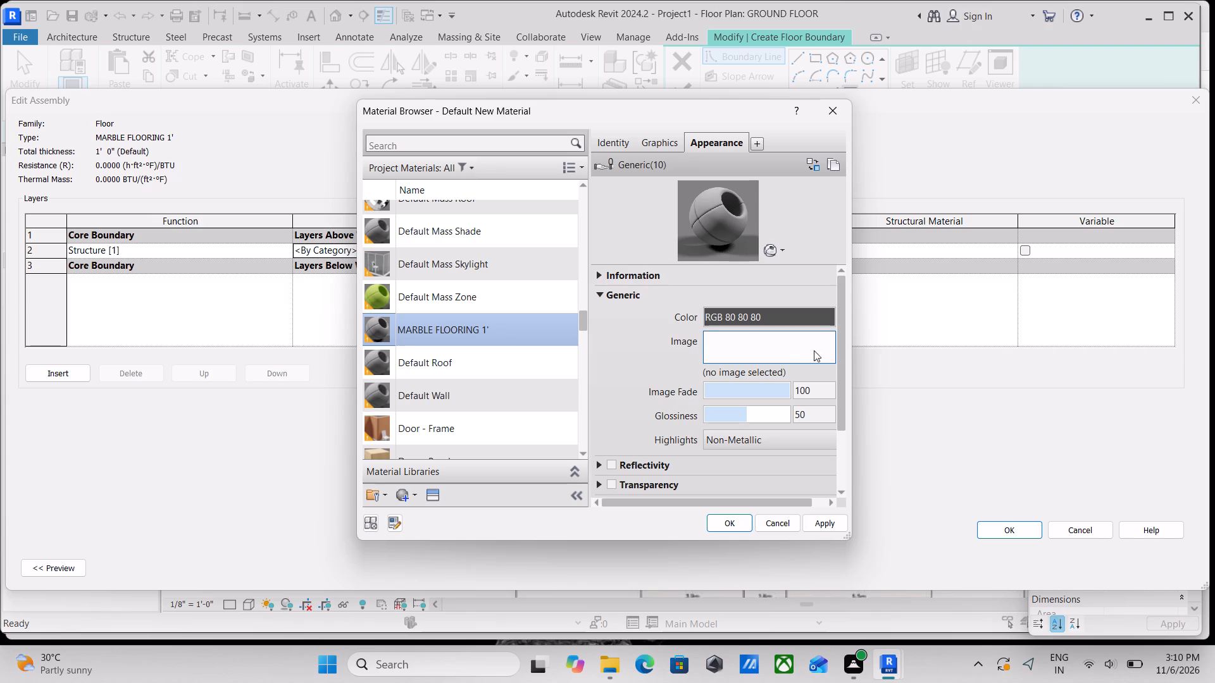
Open the asset browser for the MARBLE FLOORING 1' material and expand the Appearance Library's Stone category.
left_click(436, 502)
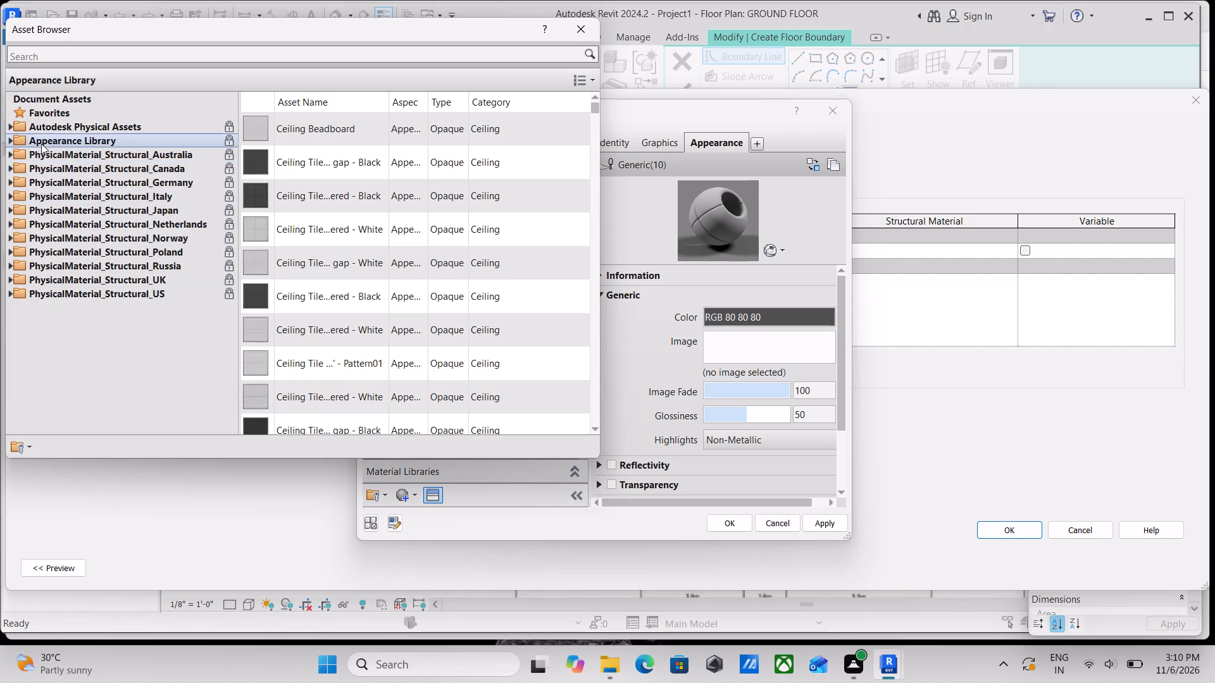
left_click(8, 137)
scroll(88, 414, "down", 3)
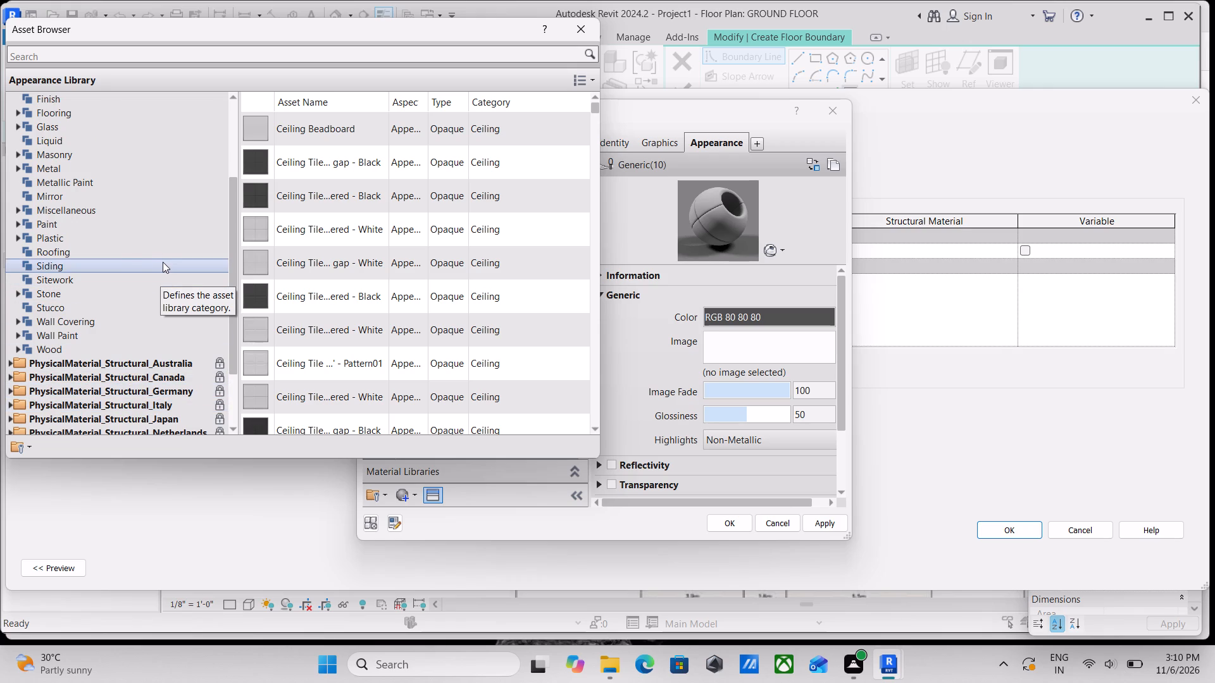
scroll(101, 246, "up", 2)
scroll(211, 319, "up", 1)
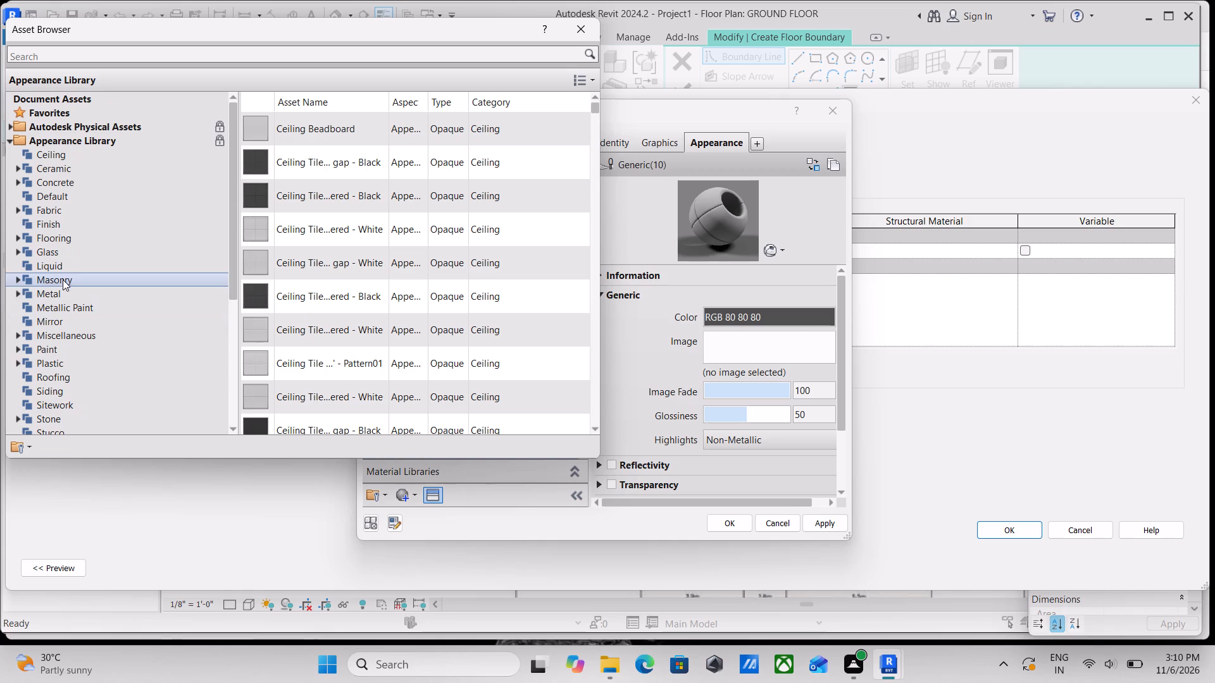
scroll(57, 283, "up", 3)
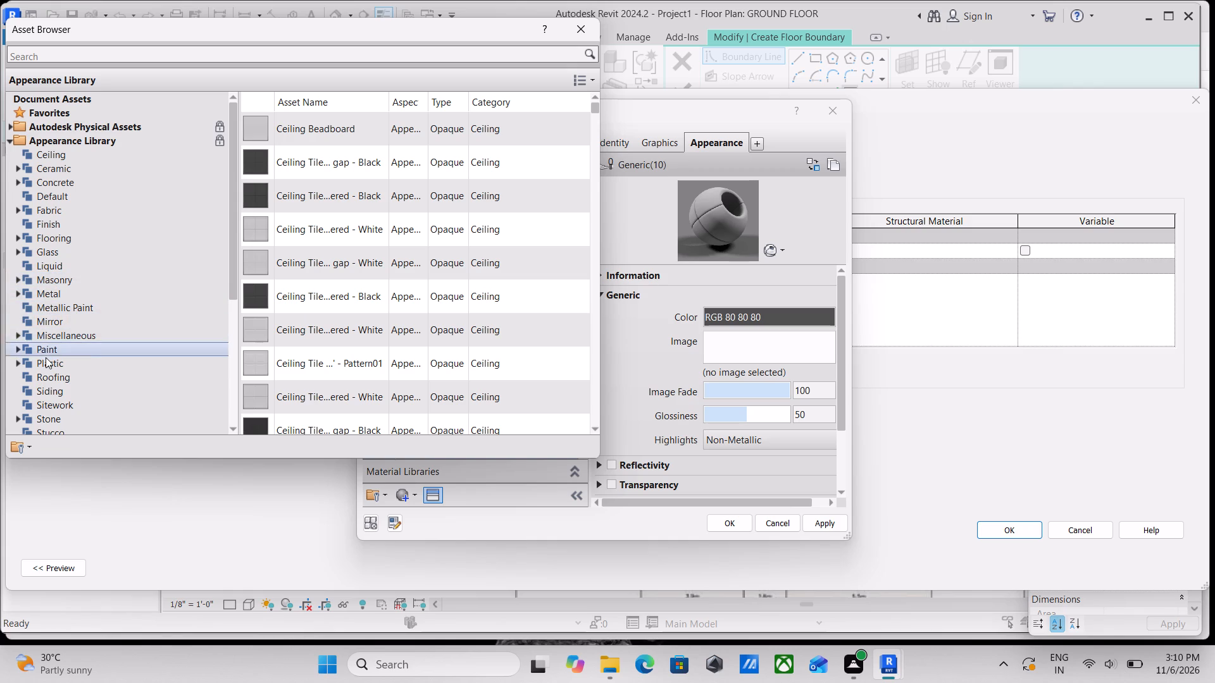
scroll(13, 235, "up", 1)
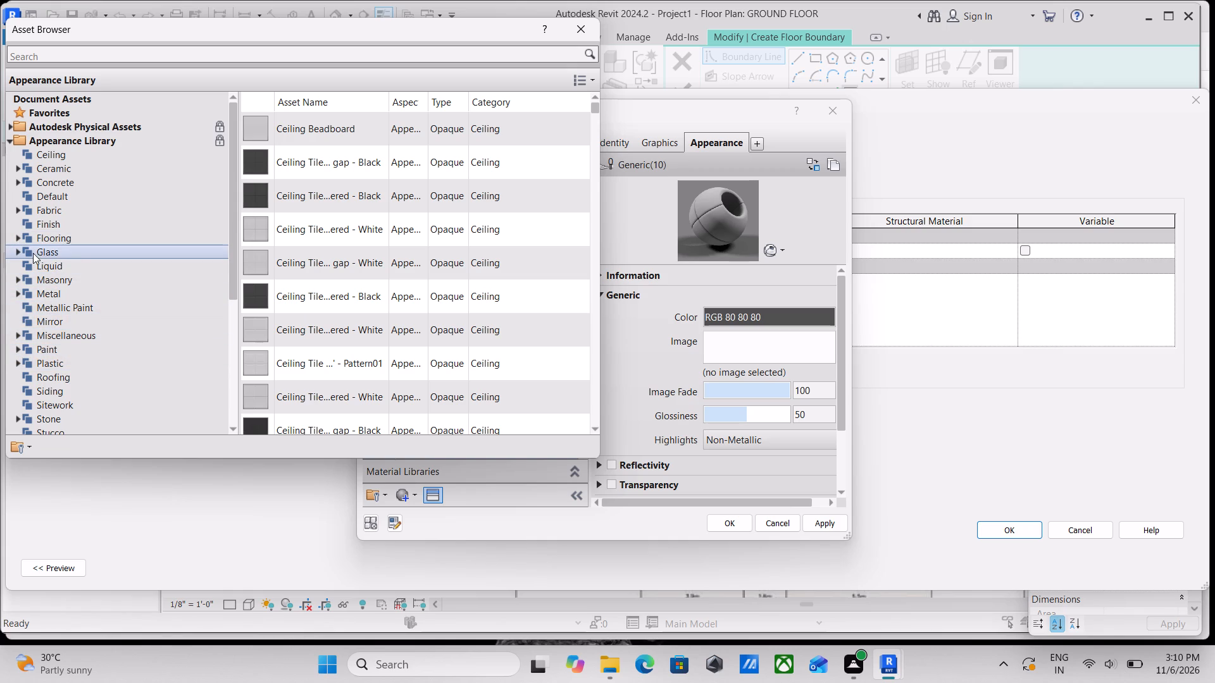
scroll(44, 324, "down", 2)
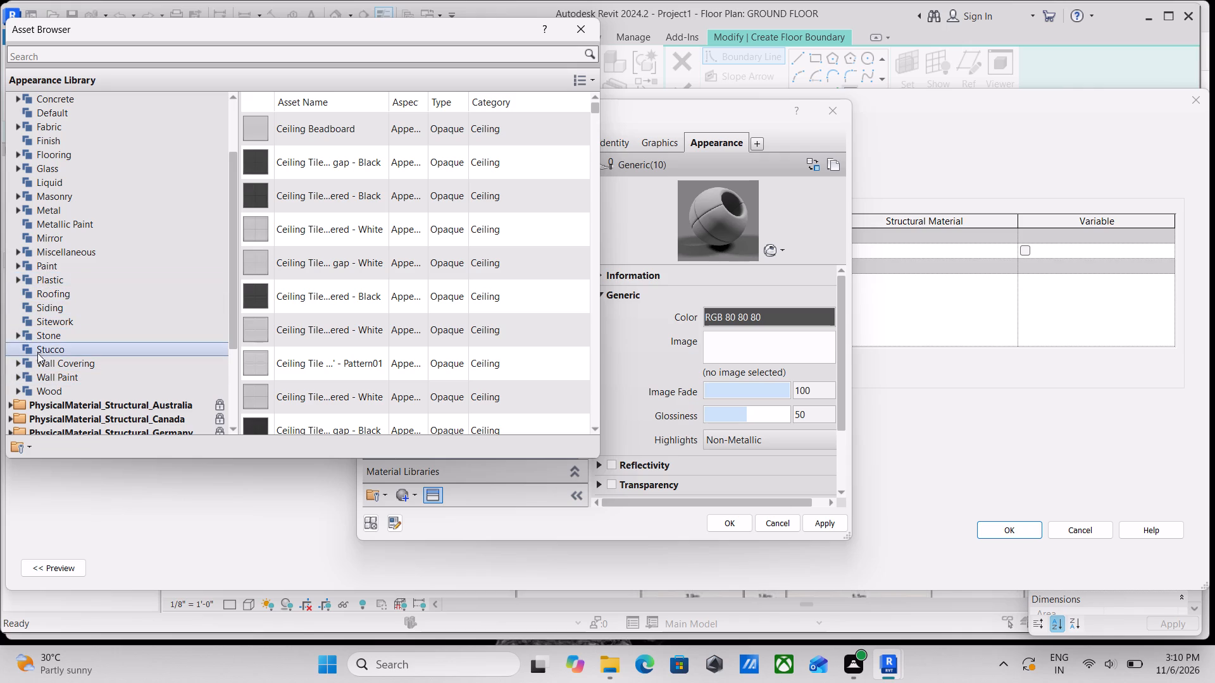
left_click(23, 331)
left_click(18, 333)
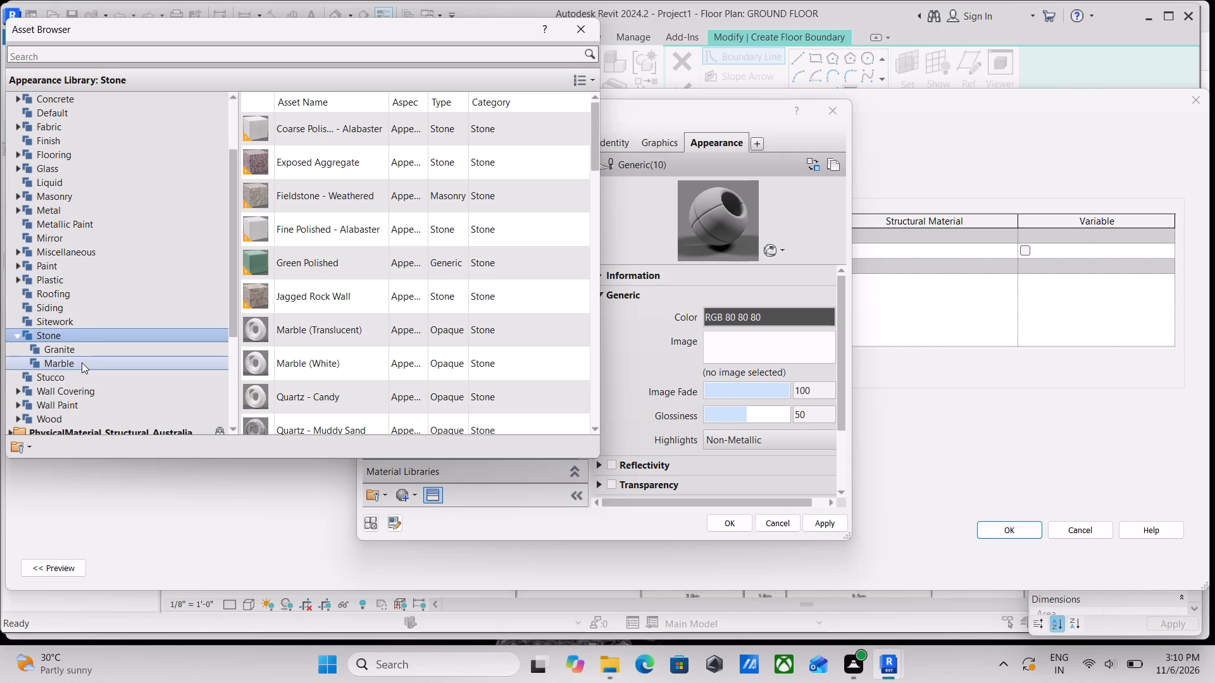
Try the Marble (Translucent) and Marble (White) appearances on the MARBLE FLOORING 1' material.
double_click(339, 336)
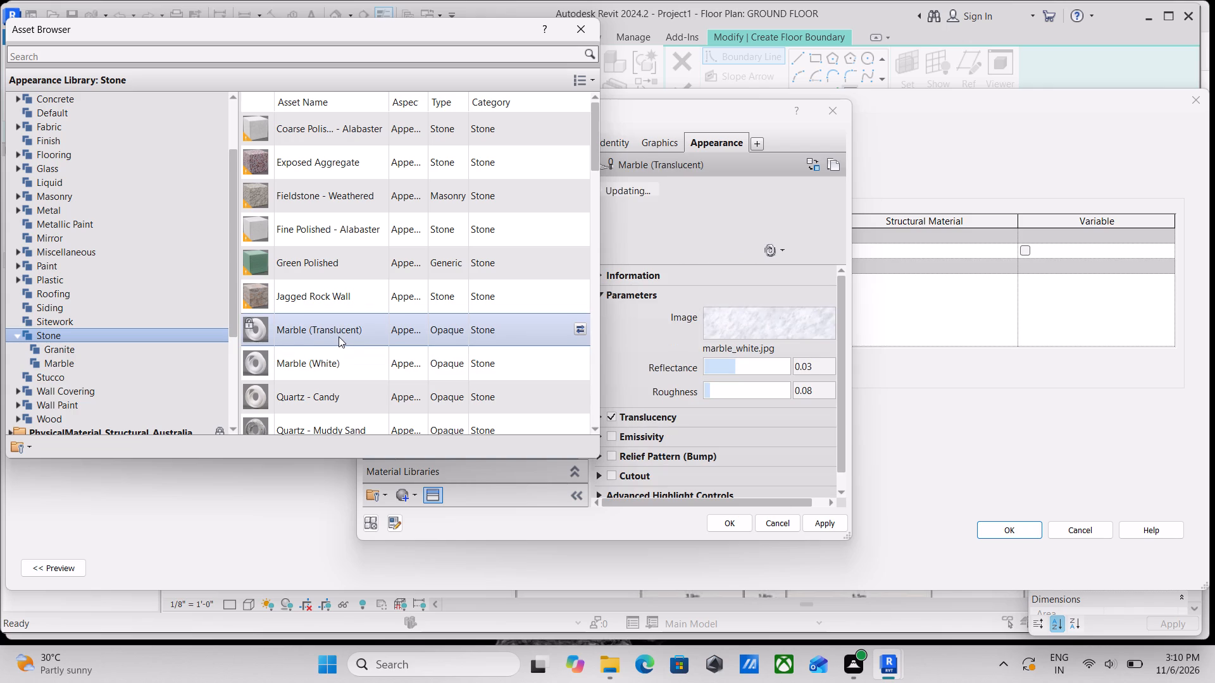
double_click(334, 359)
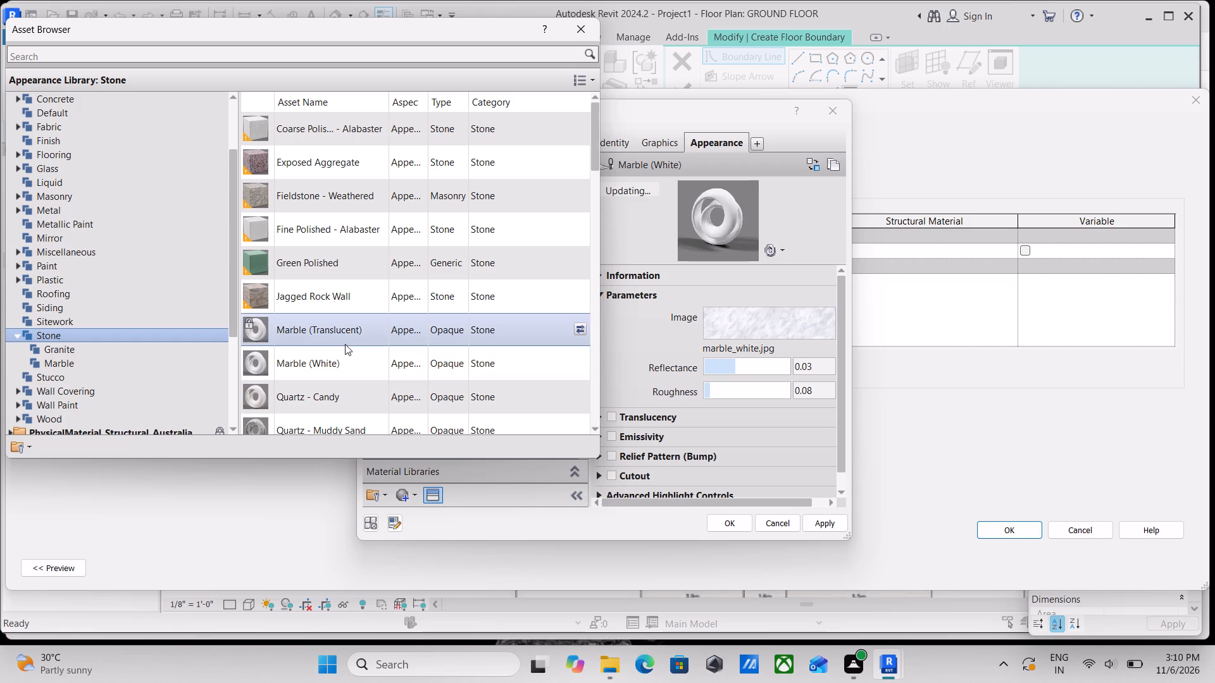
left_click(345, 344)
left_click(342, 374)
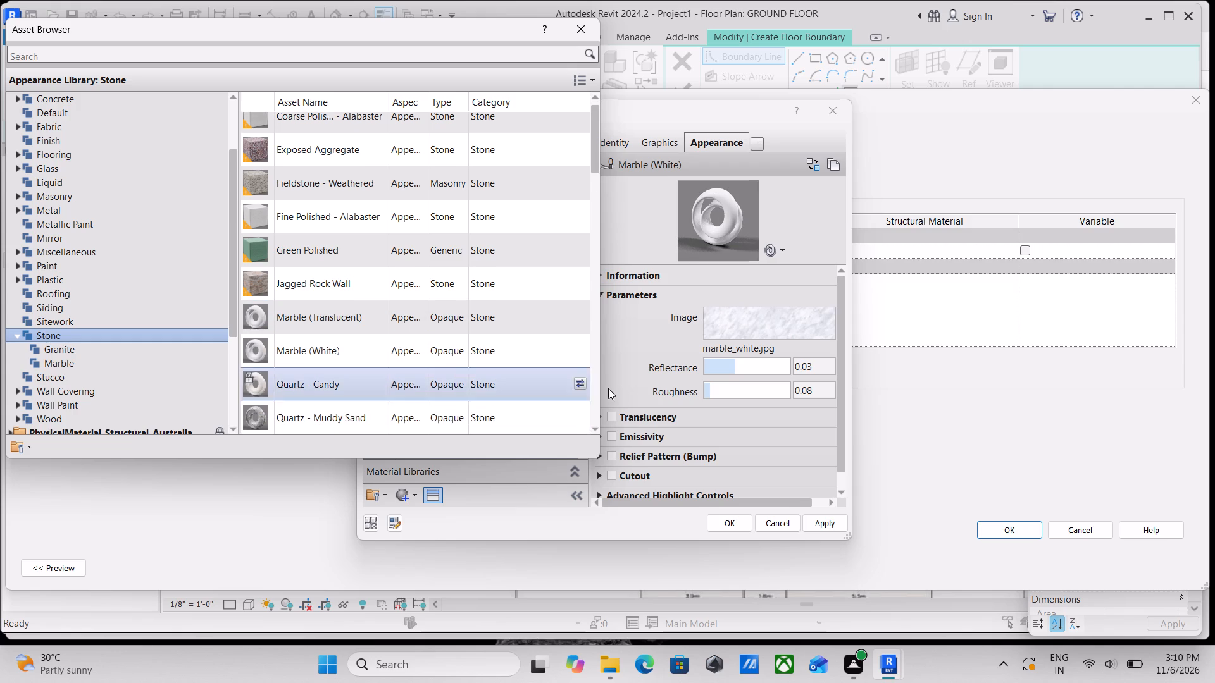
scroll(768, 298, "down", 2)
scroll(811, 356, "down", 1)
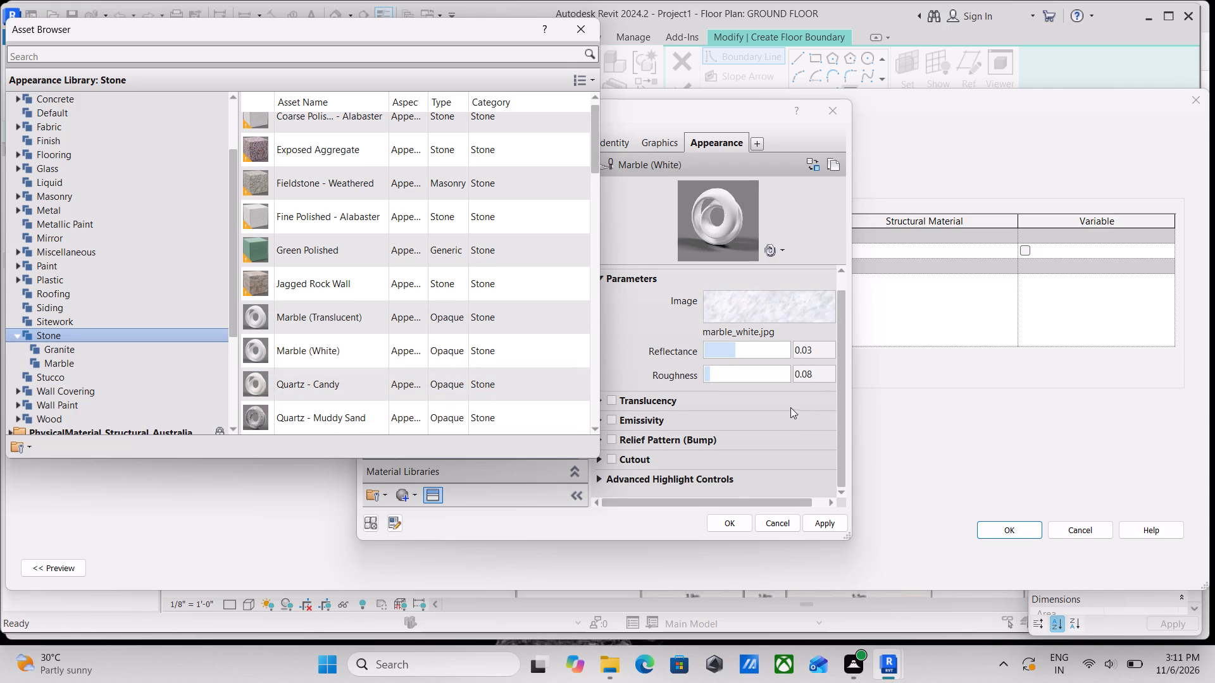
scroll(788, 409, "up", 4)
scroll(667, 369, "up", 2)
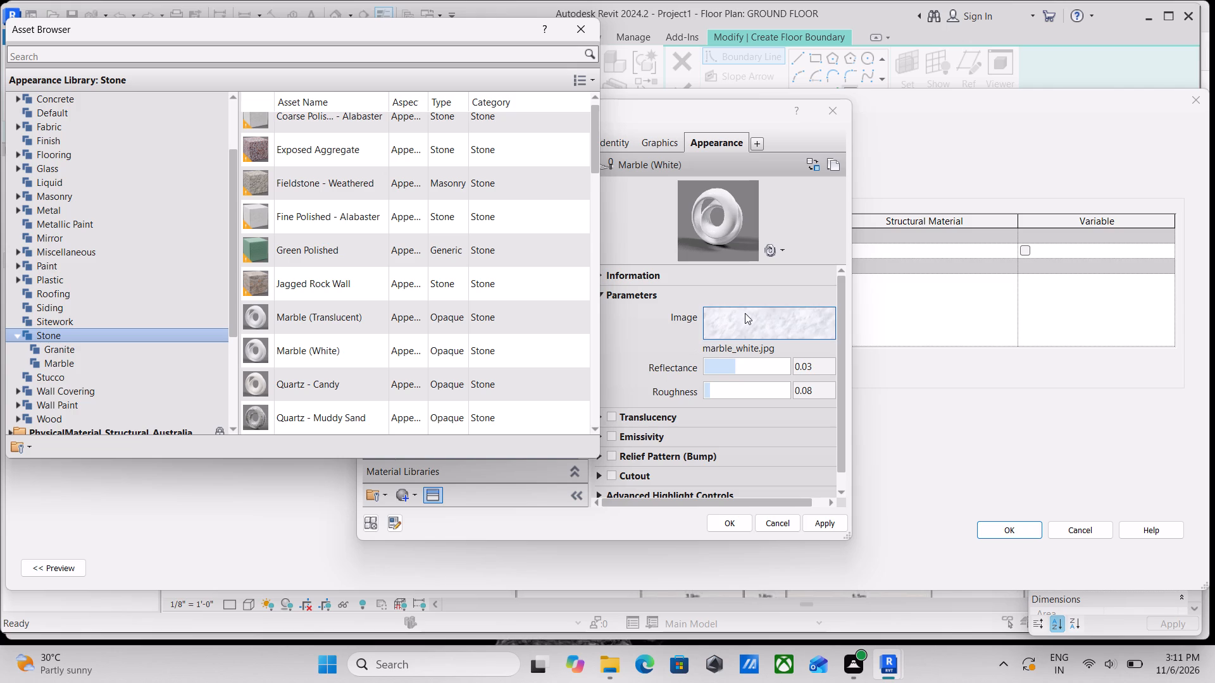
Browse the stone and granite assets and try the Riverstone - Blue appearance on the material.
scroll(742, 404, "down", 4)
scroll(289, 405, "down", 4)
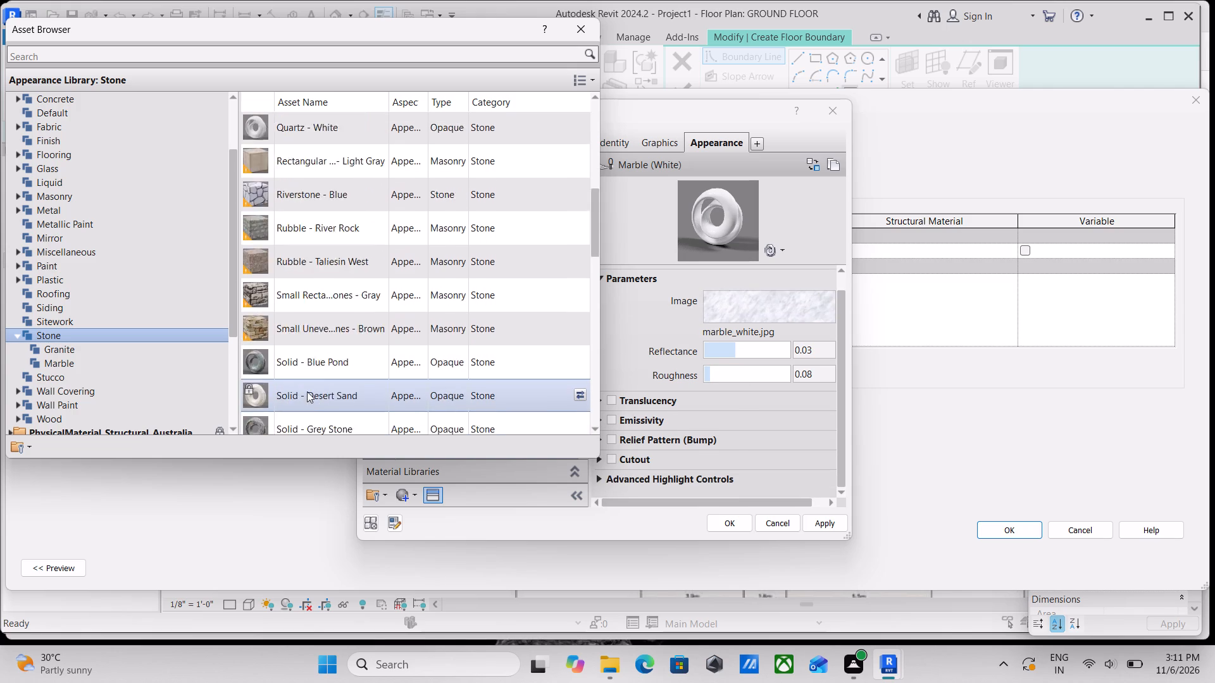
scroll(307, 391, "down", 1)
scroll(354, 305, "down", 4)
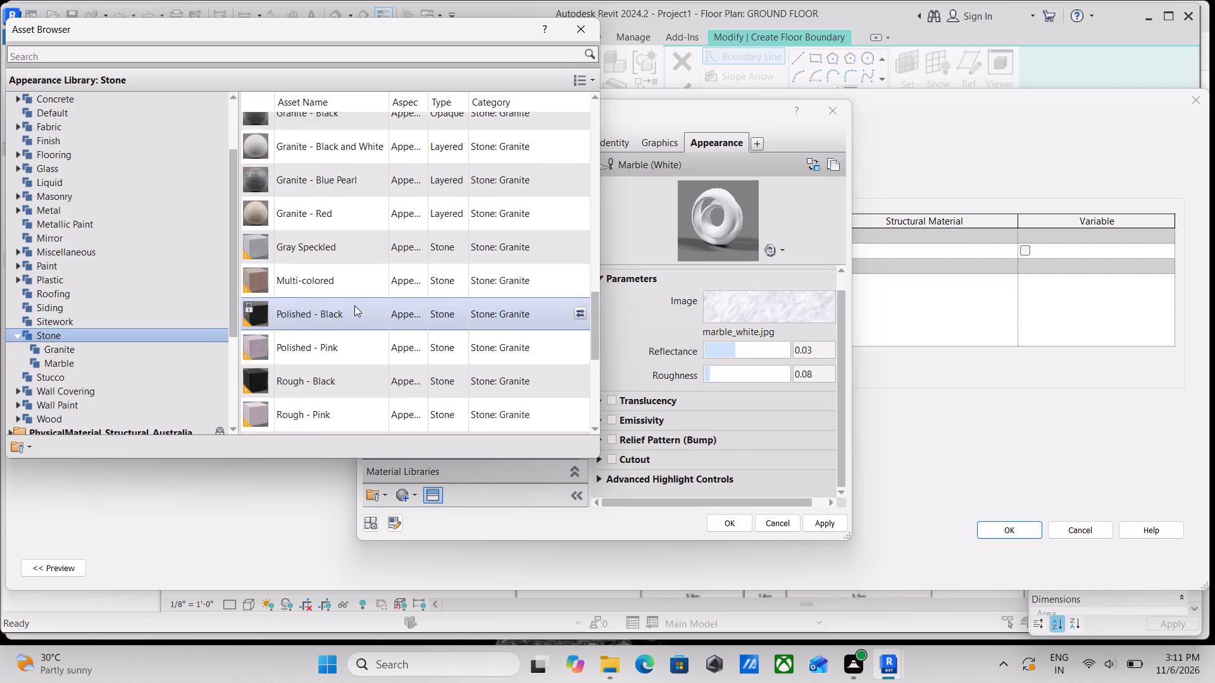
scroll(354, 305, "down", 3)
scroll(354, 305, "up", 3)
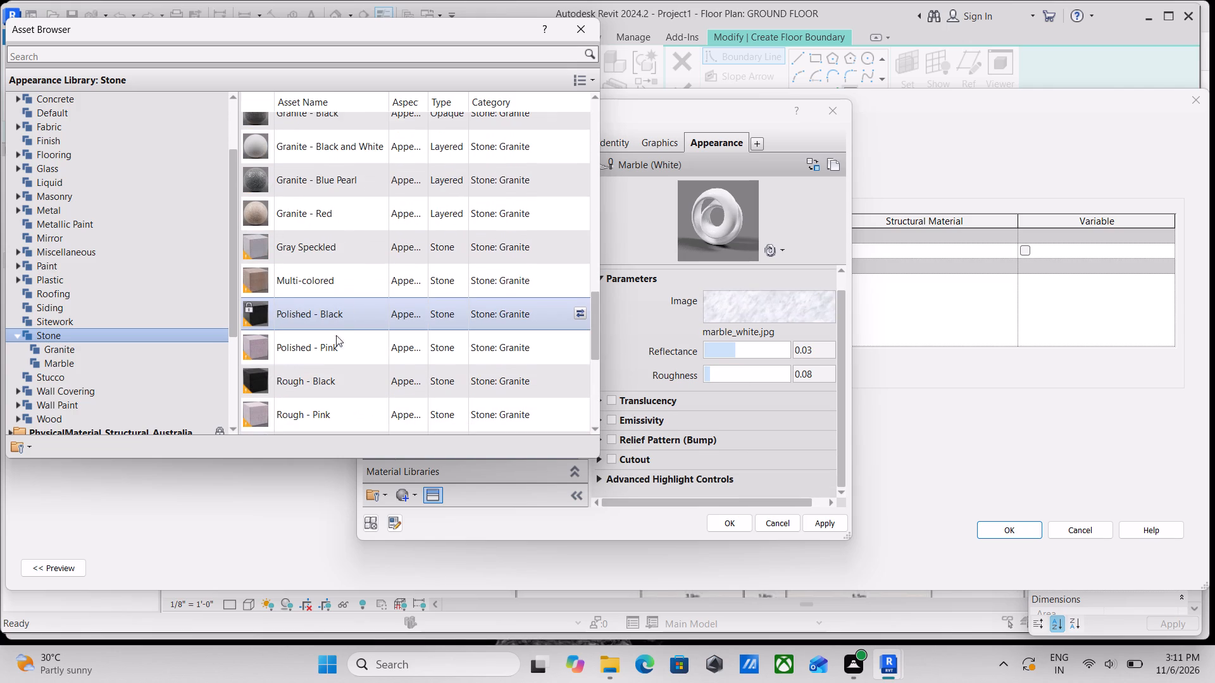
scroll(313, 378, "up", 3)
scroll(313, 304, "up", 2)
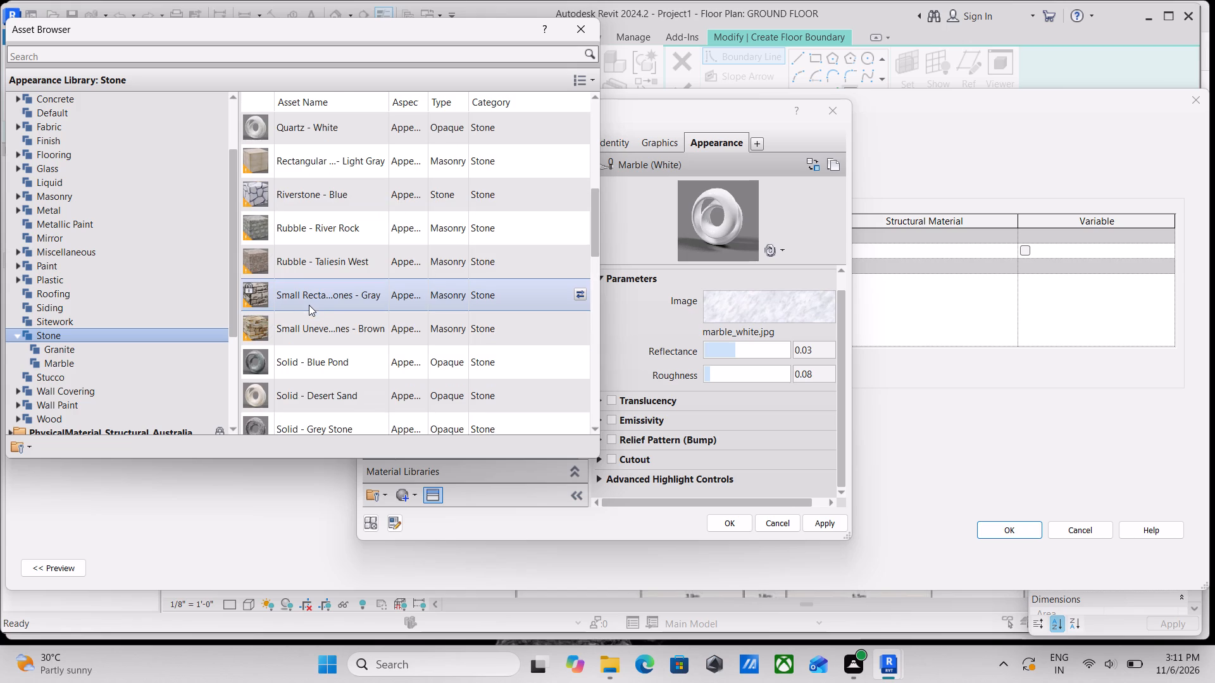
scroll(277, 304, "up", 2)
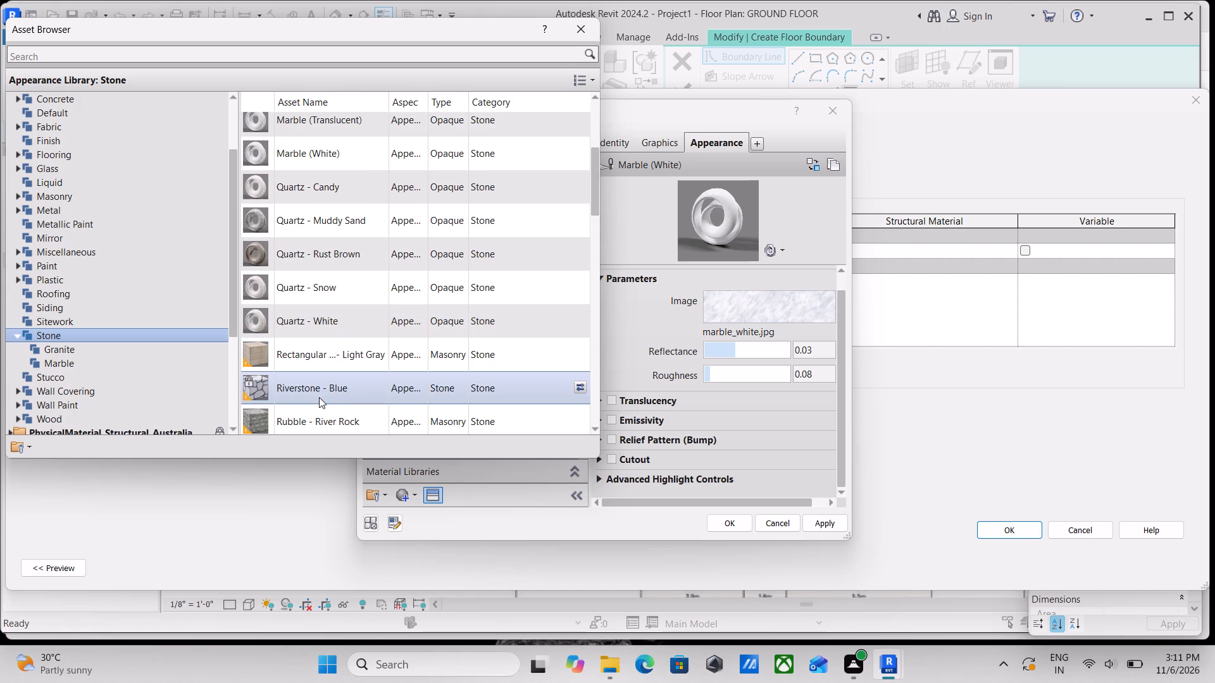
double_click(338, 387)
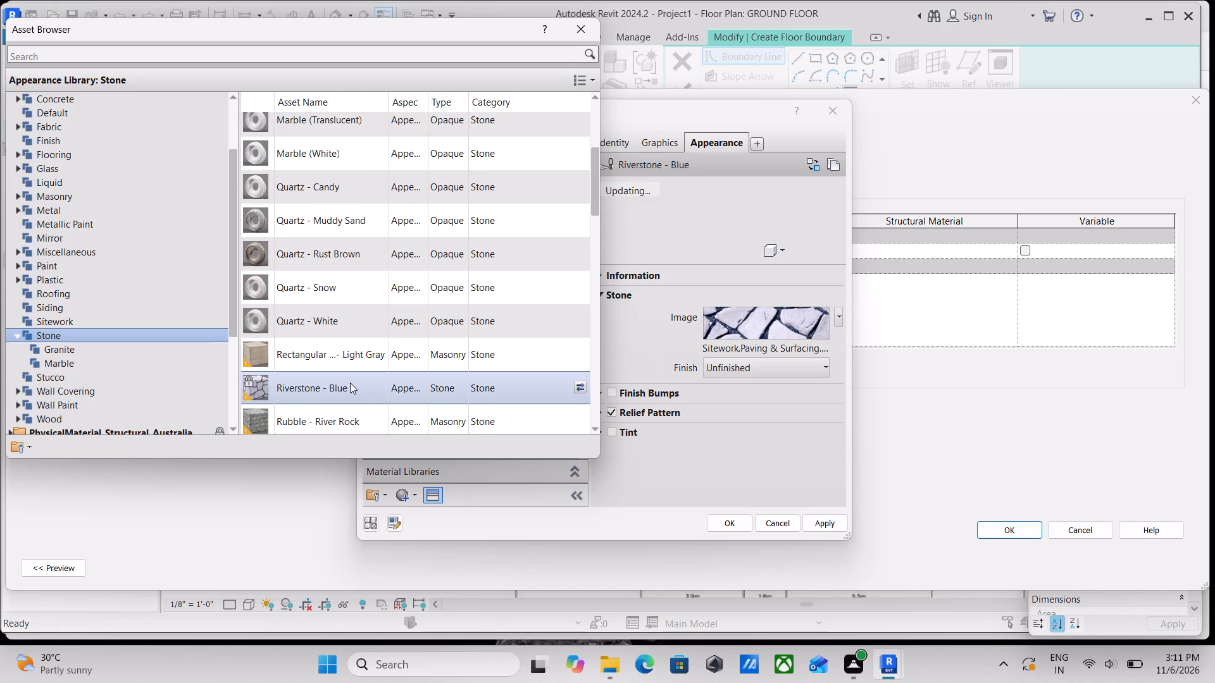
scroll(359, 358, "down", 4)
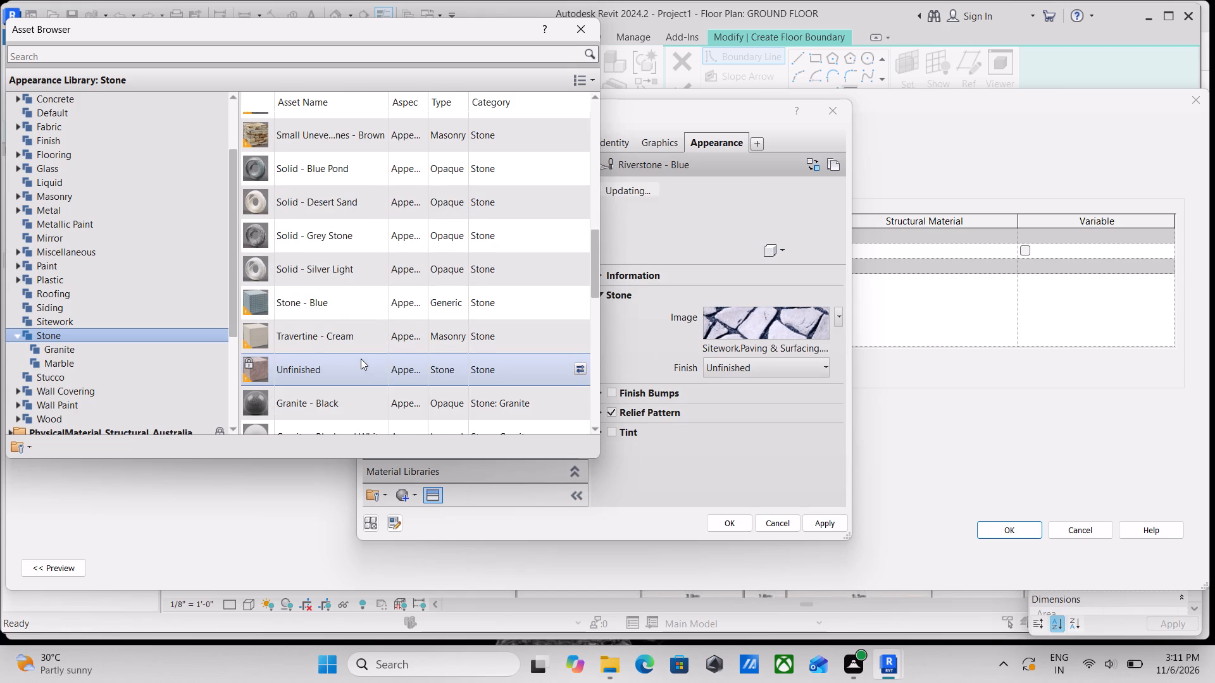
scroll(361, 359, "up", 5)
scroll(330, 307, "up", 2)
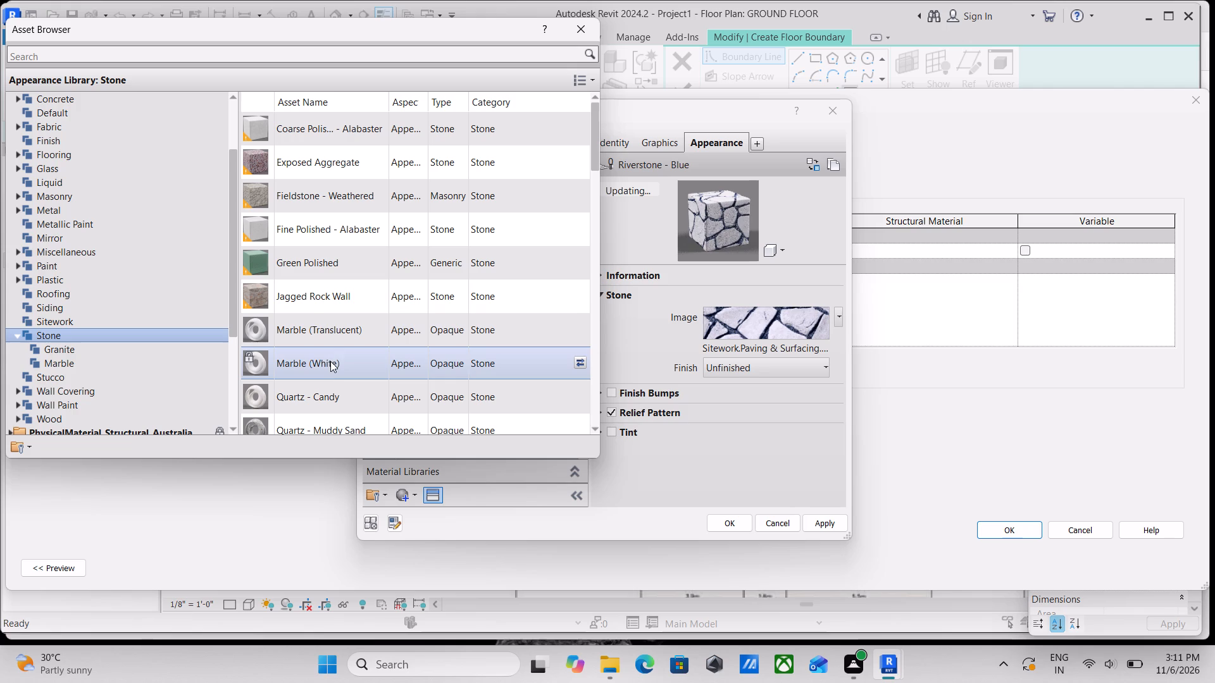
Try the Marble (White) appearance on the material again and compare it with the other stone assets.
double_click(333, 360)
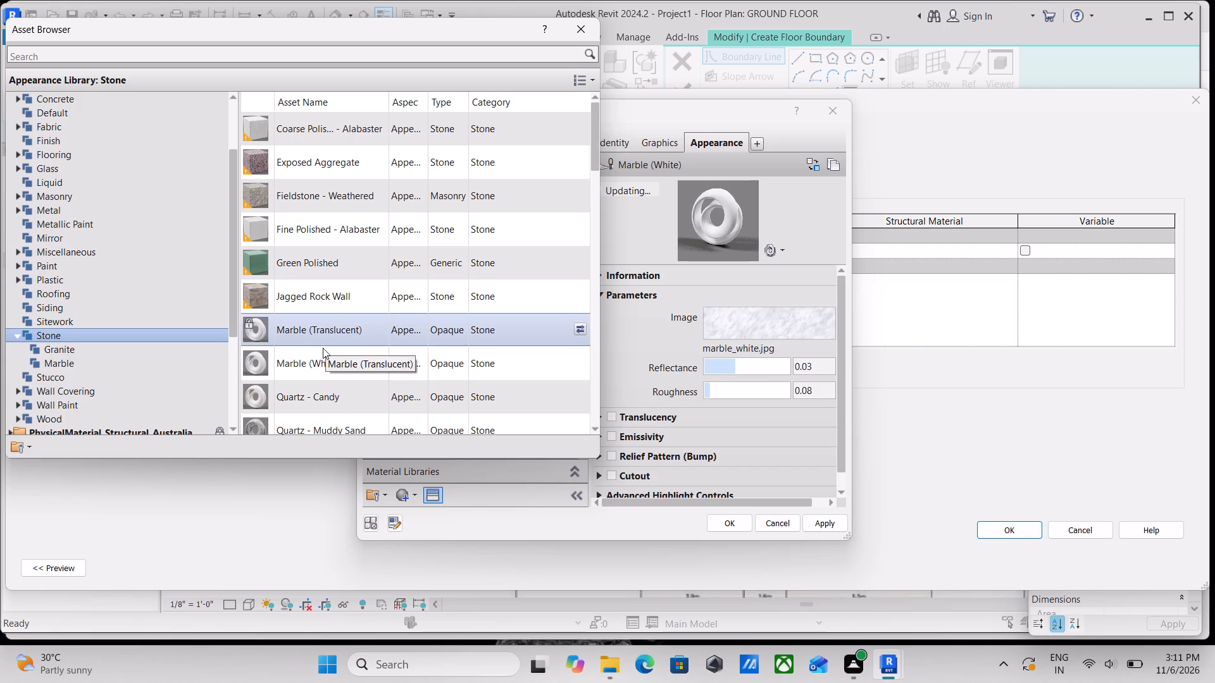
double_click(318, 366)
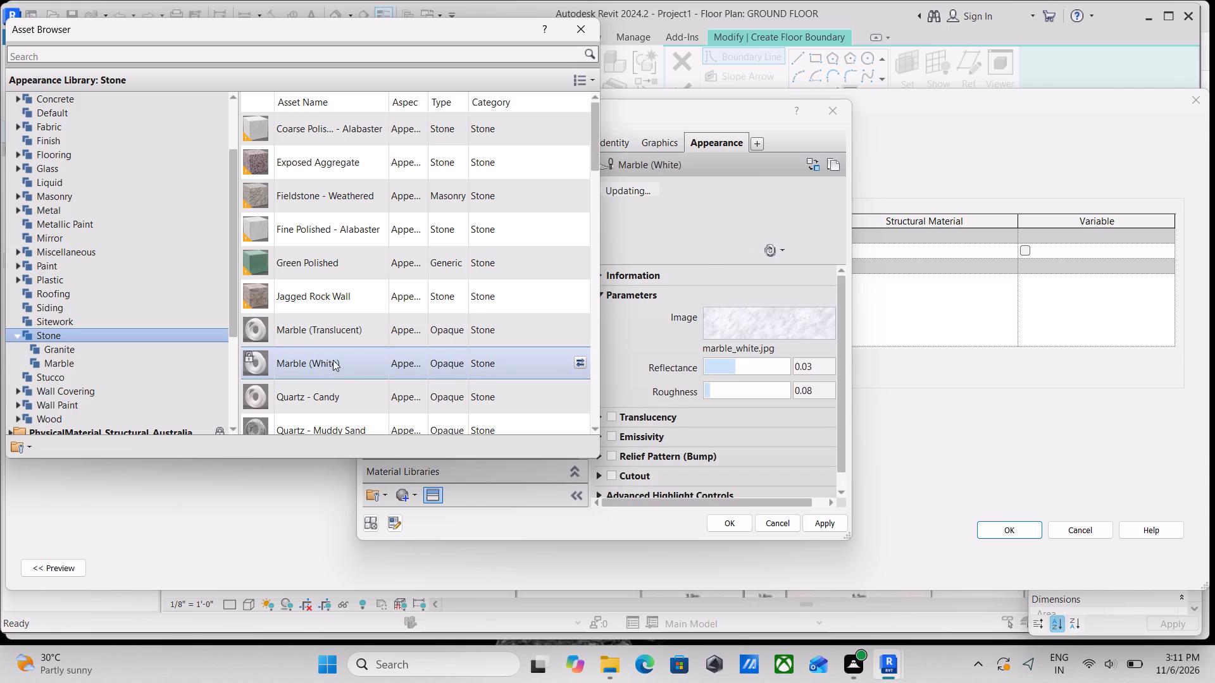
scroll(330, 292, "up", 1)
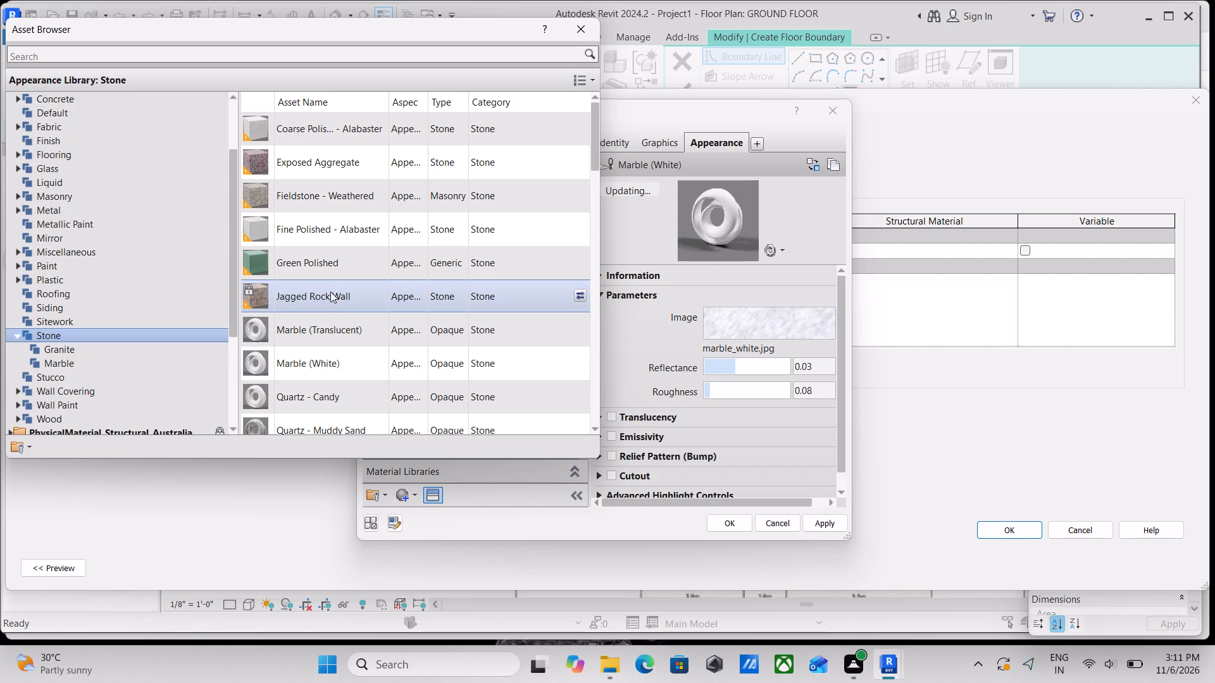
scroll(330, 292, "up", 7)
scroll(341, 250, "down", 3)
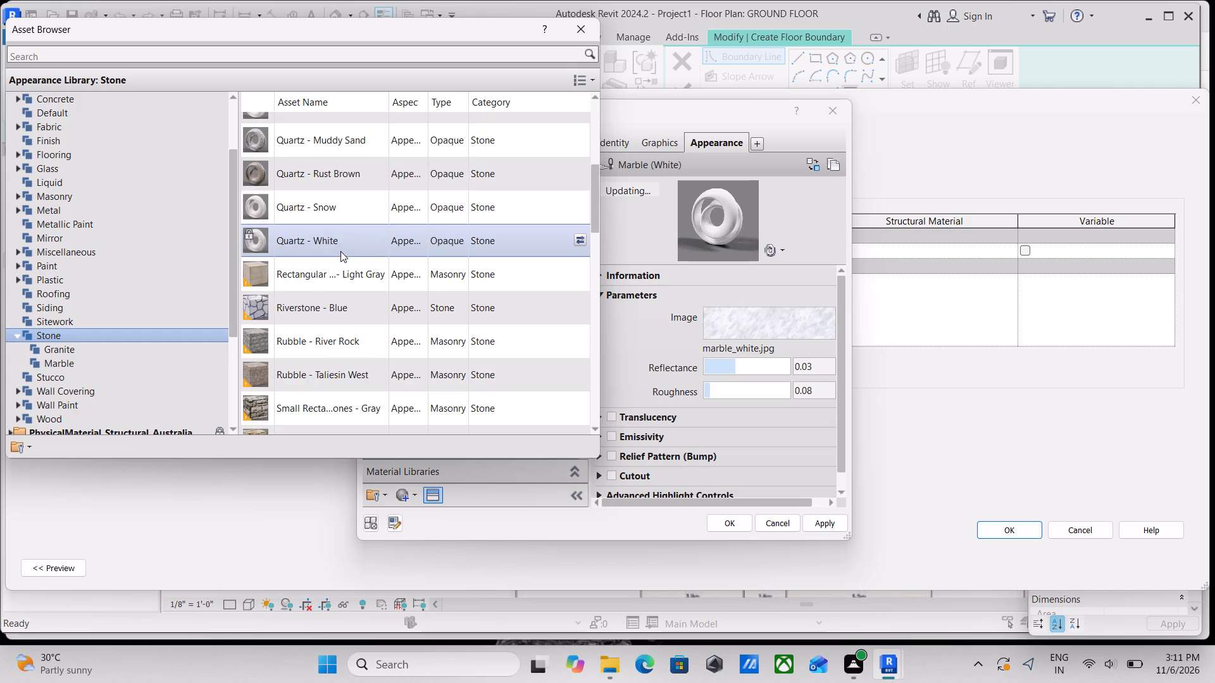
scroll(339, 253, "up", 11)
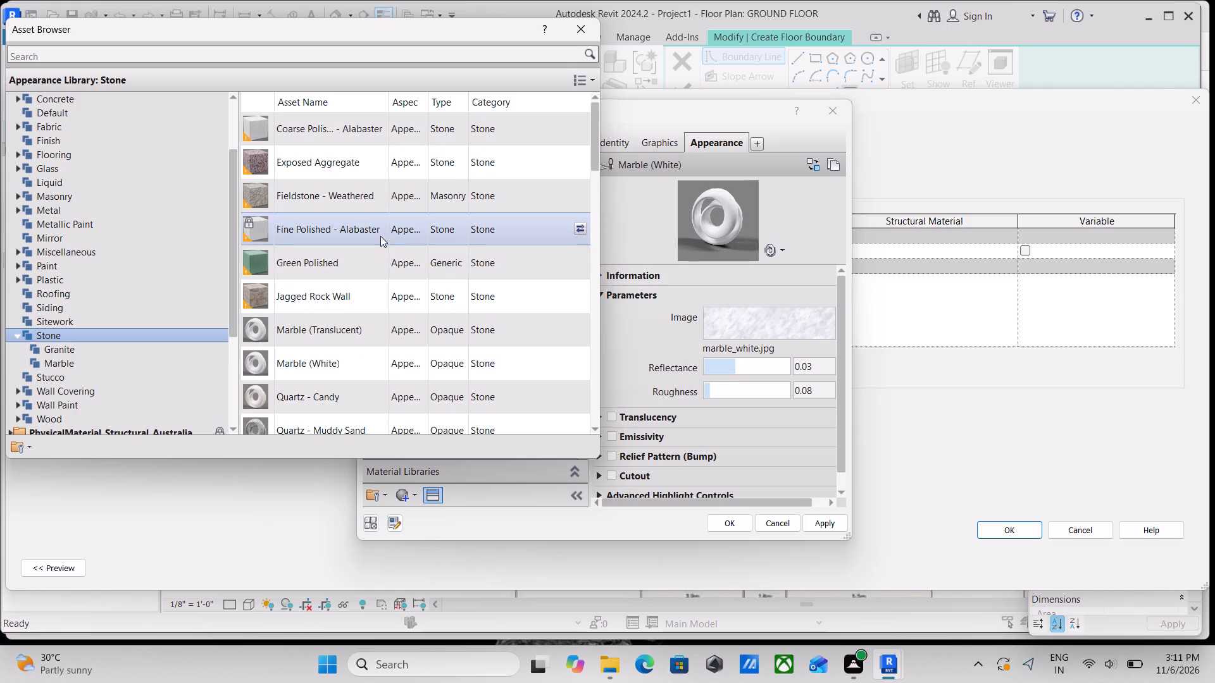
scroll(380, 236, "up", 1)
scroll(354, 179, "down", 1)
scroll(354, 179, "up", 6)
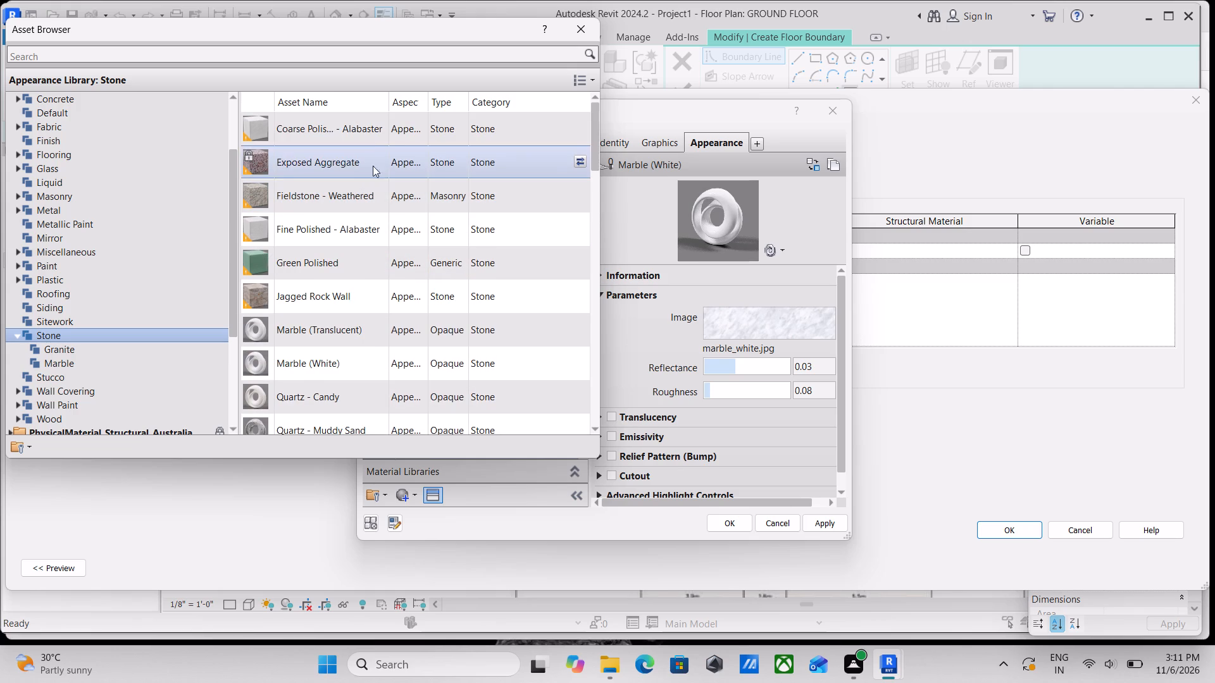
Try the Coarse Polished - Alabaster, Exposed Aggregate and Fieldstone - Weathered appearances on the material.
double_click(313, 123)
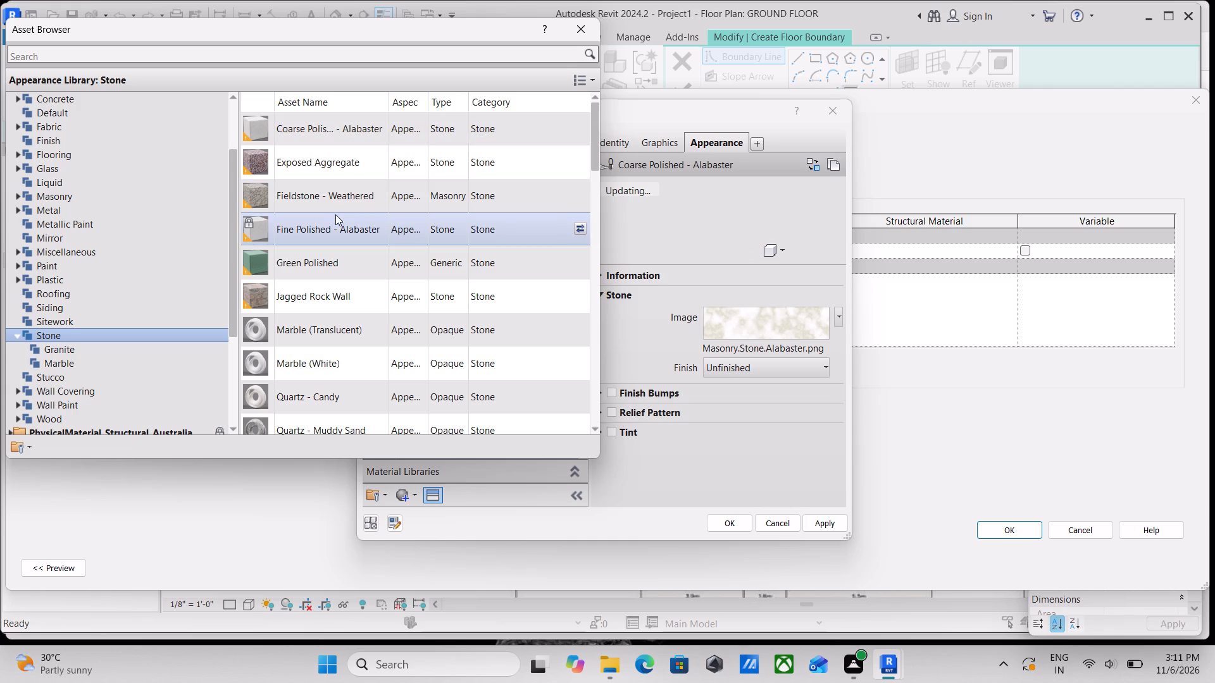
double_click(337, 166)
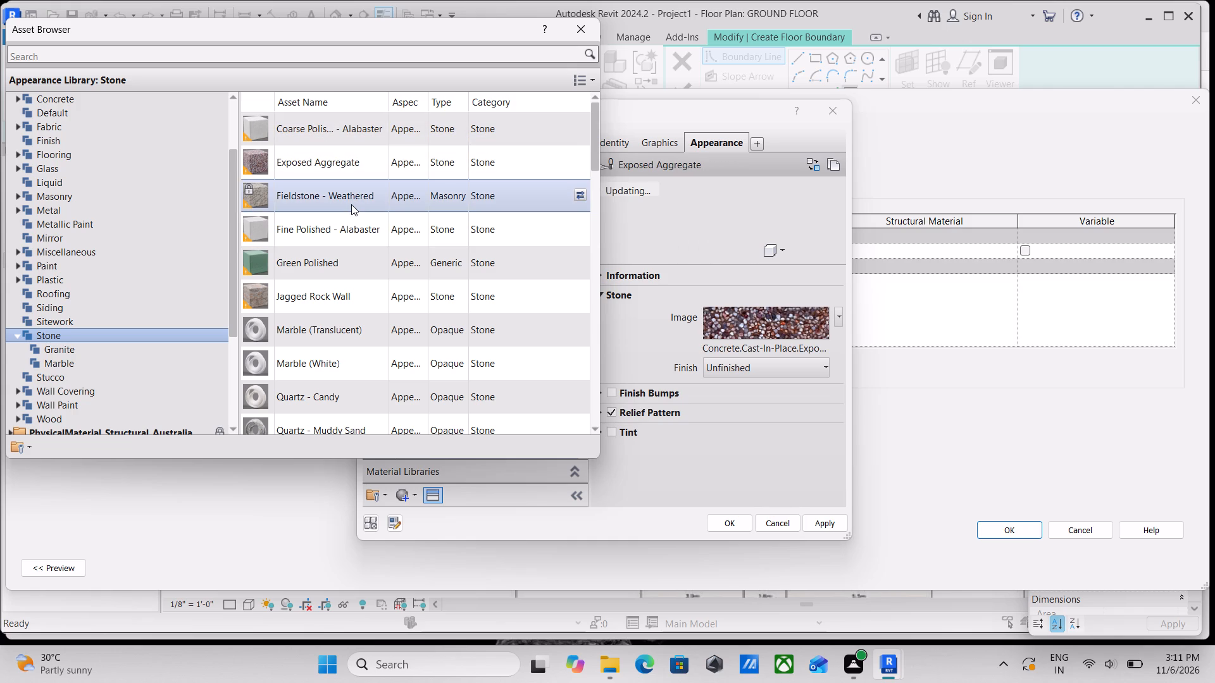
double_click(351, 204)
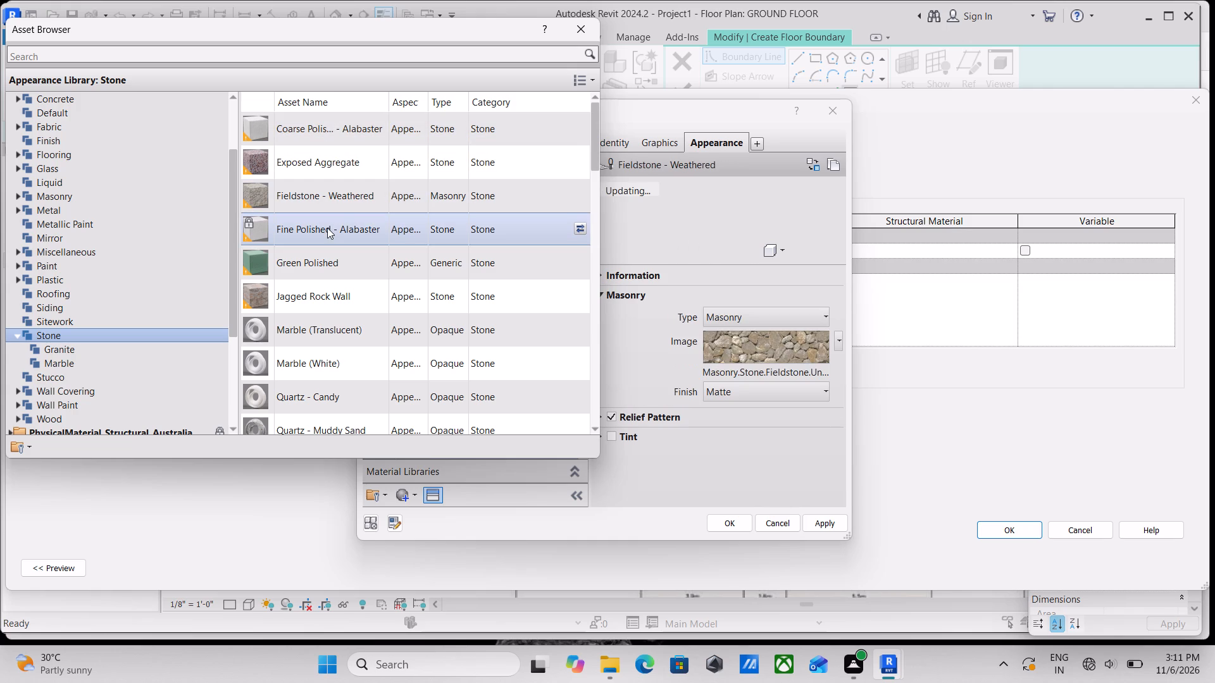
Apply the Fine Polished - Alabaster appearance to the MARBLE FLOORING 1' material and accept it in the floor type's structure layer.
double_click(327, 228)
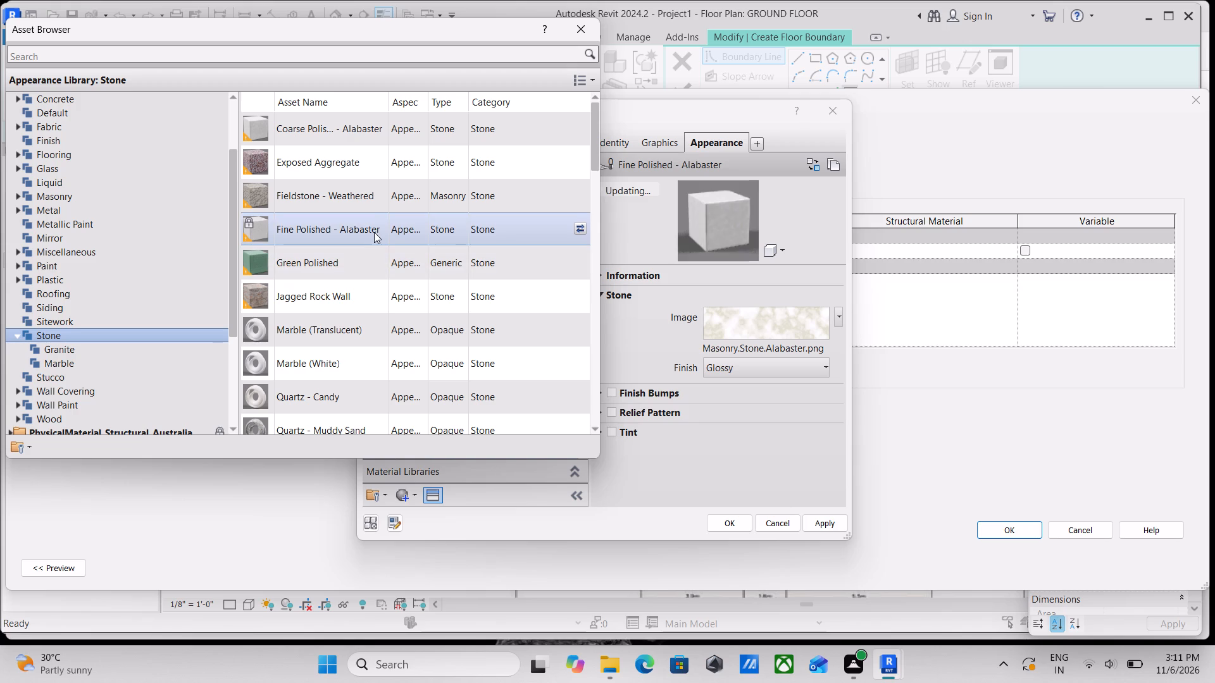
left_click(351, 230)
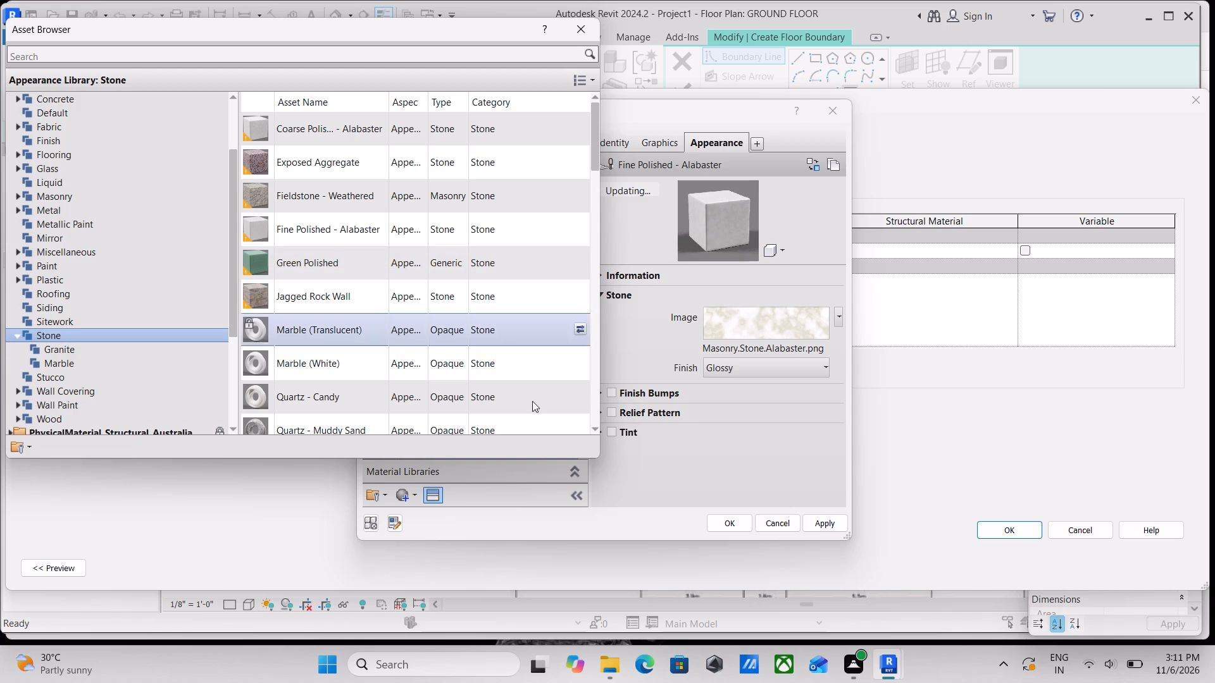
left_click(837, 519)
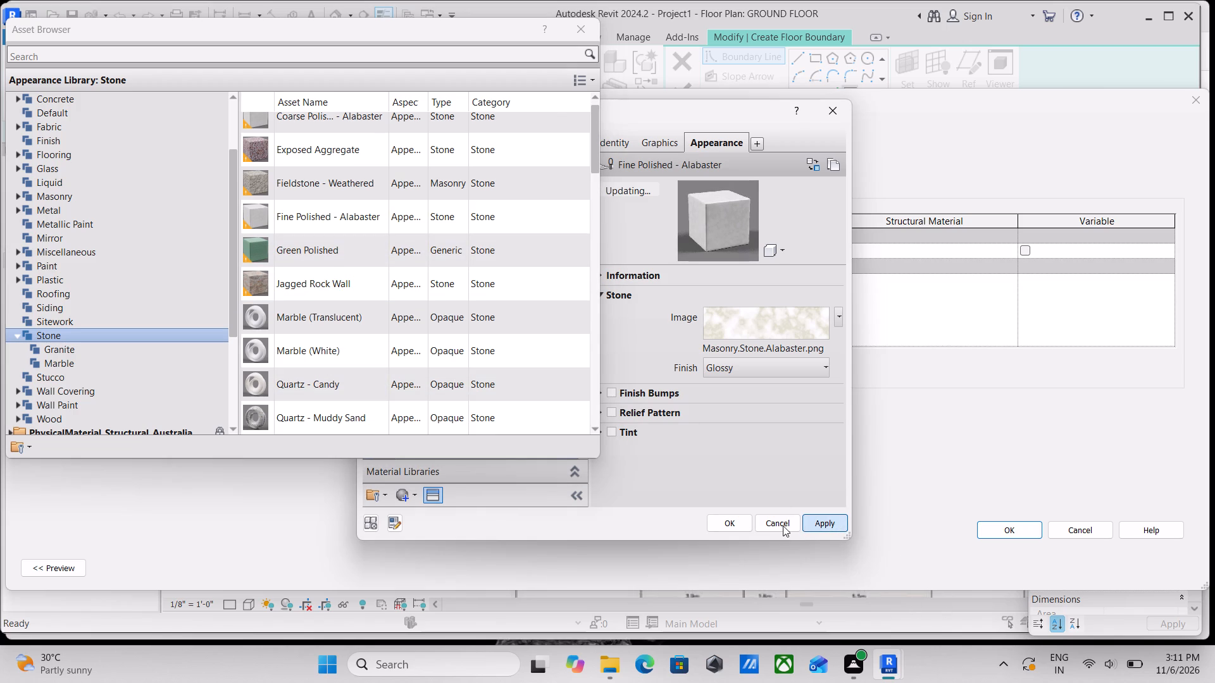
left_click(742, 520)
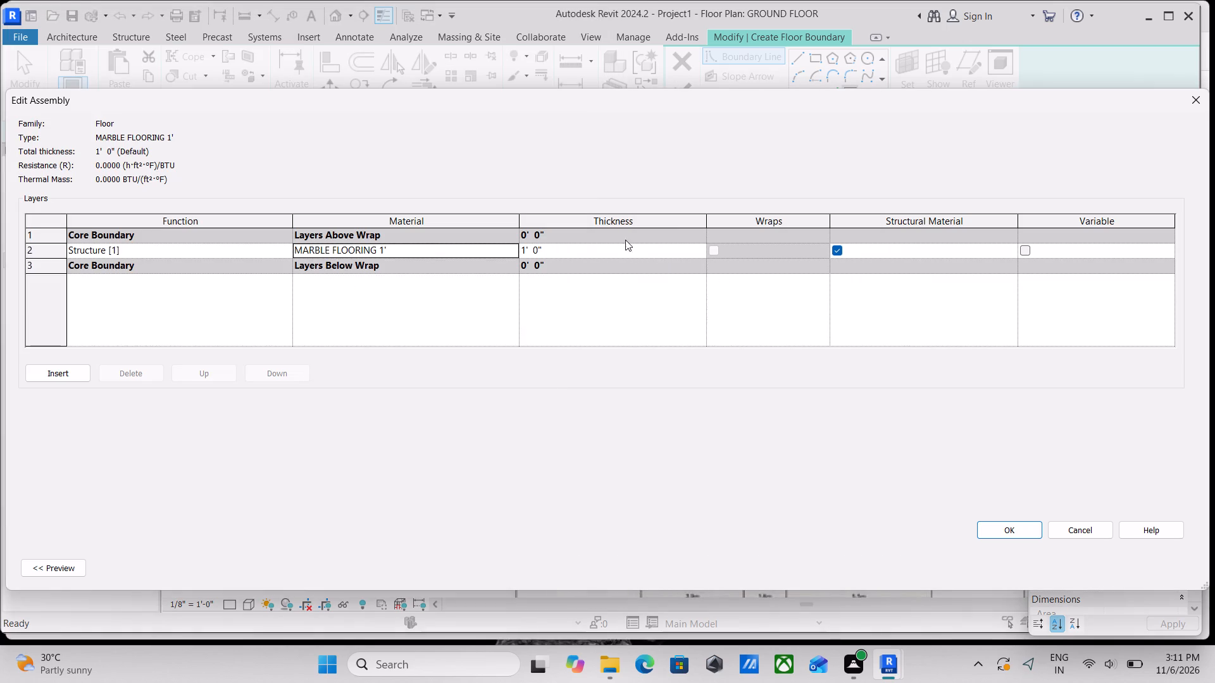
left_click(1009, 536)
scroll(69, 250, "down", 2)
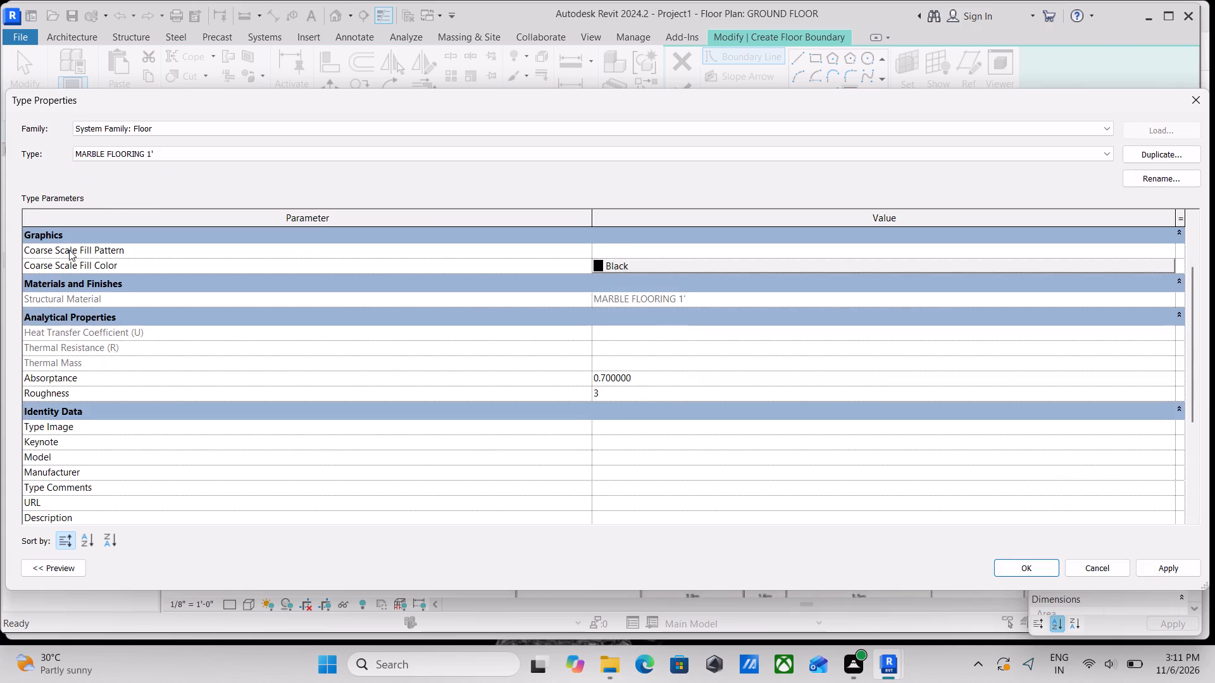
scroll(69, 250, "up", 4)
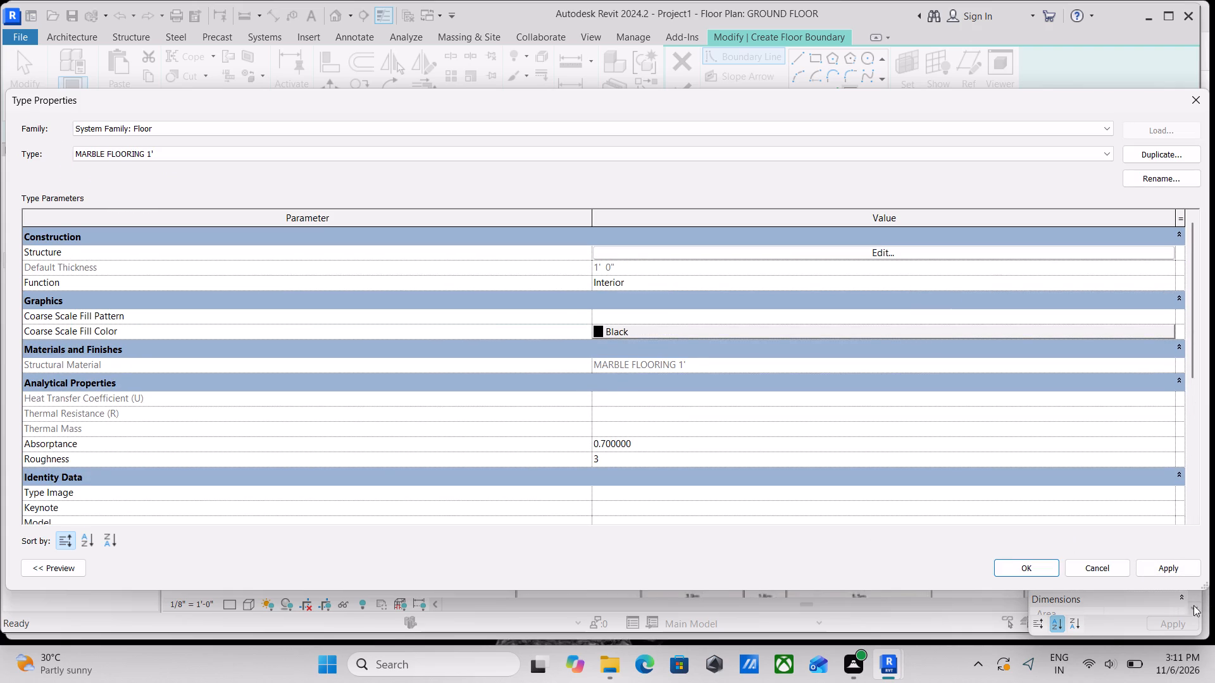
Apply the MARBLE FLOORING 1' type settings and use this type for the floor being sketched.
left_click(1157, 565)
left_click(1013, 566)
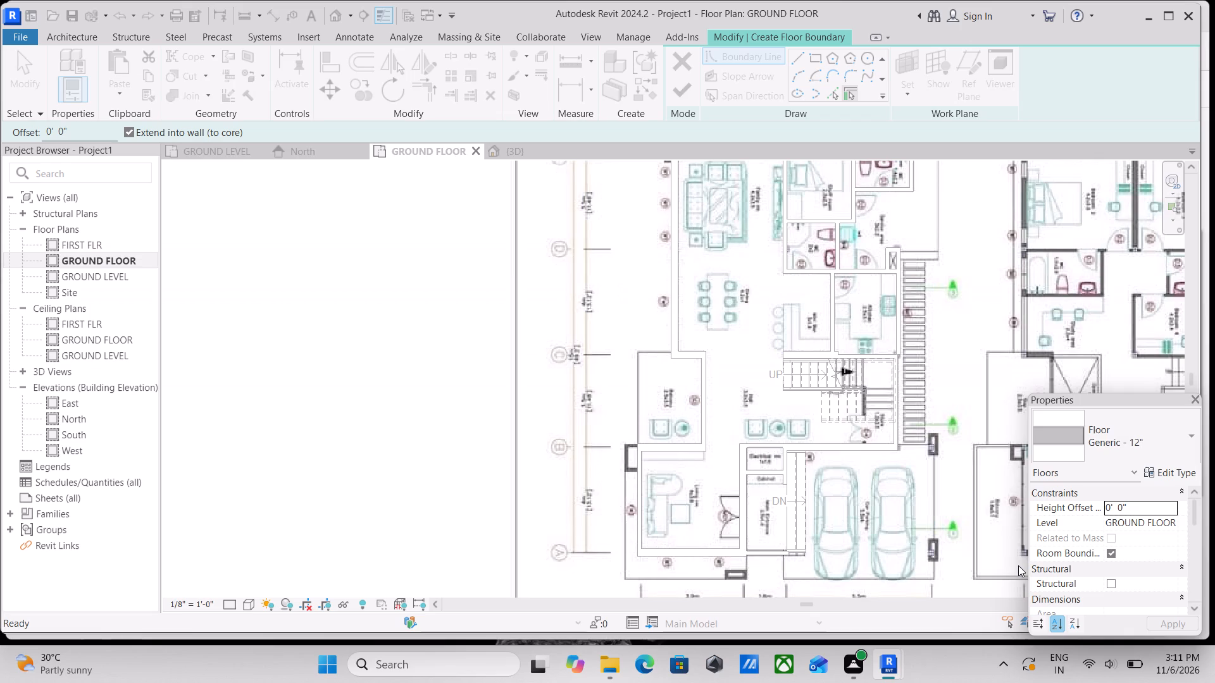
Draw the first straight floor boundary line, about 14'-3" long, from the pillar corner at grid B down the plan's outer edge past grid A.
middle_click_drag(650, 372, 449, 422)
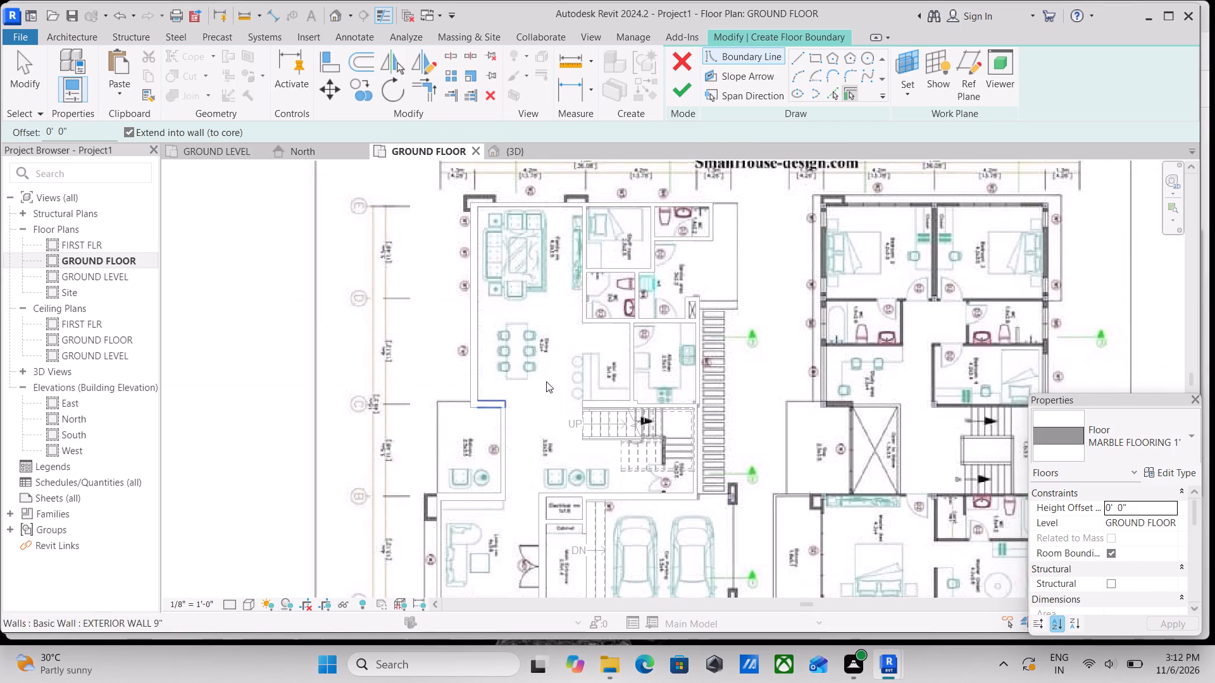
left_click(802, 50)
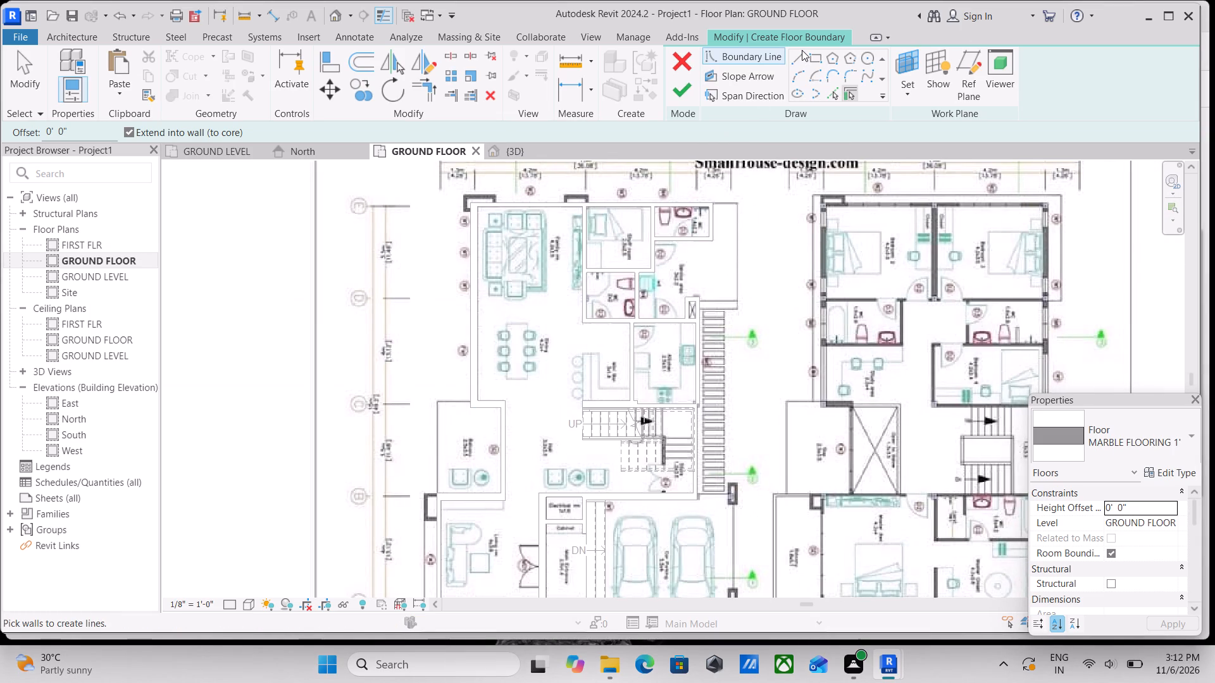
left_click(799, 54)
middle_click_drag(578, 311, 575, 344)
scroll(578, 311, "down", 1)
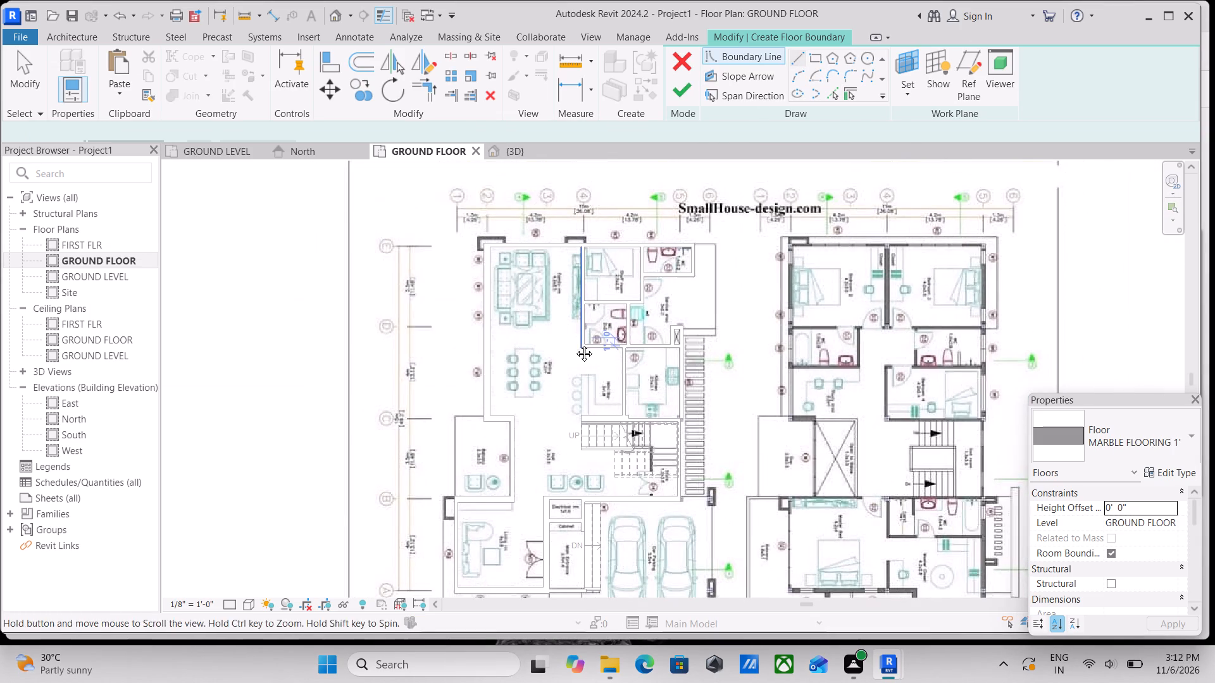
middle_click_drag(575, 344, 576, 340)
middle_click_drag(480, 494, 550, 313)
scroll(508, 459, "up", 3)
scroll(542, 406, "up", 3)
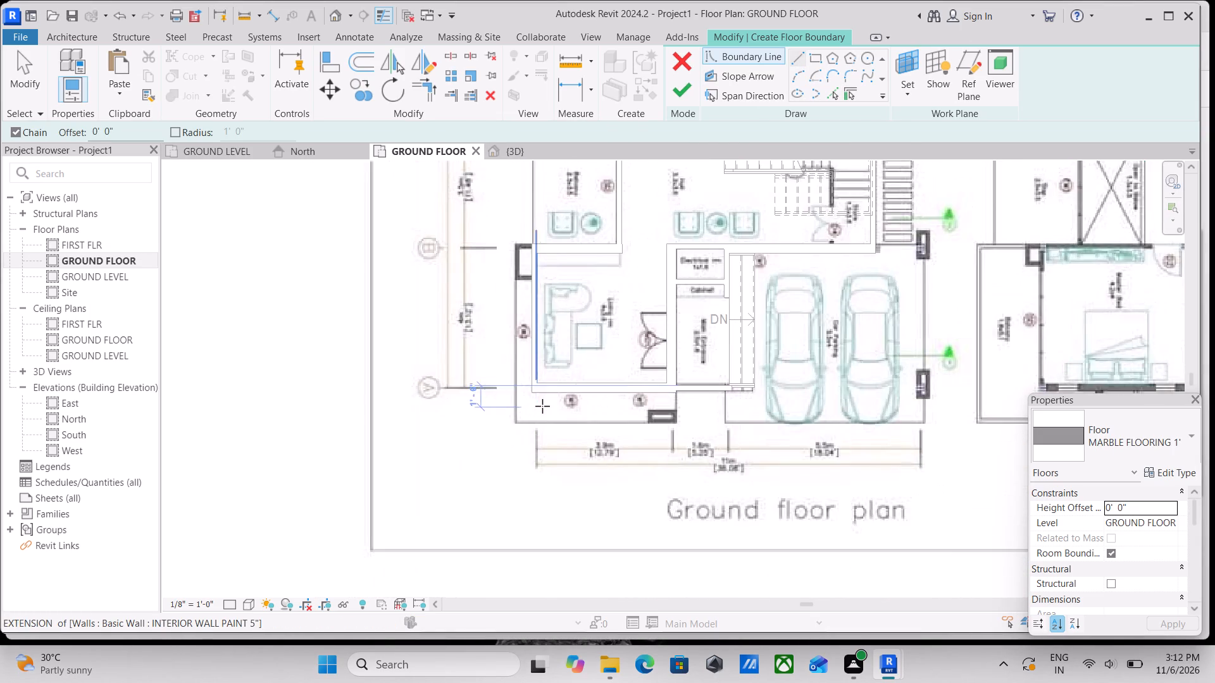
middle_click_drag(501, 379, 487, 505)
scroll(513, 433, "down", 2)
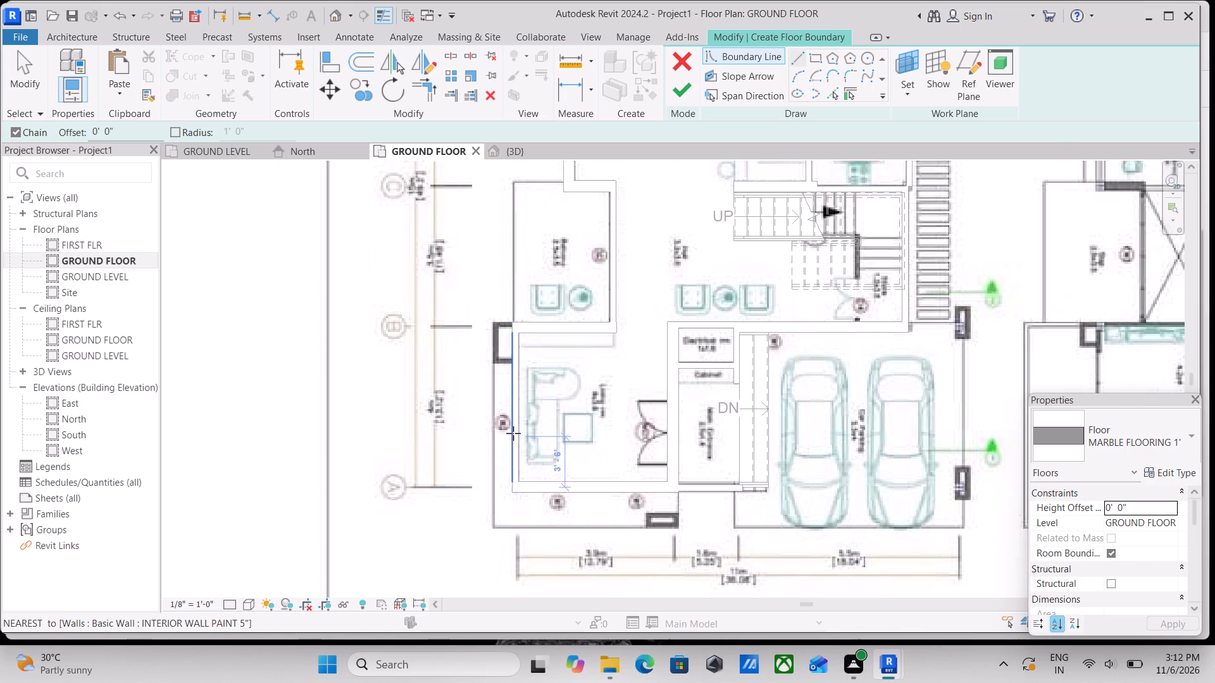
middle_click_drag(532, 486, 538, 427)
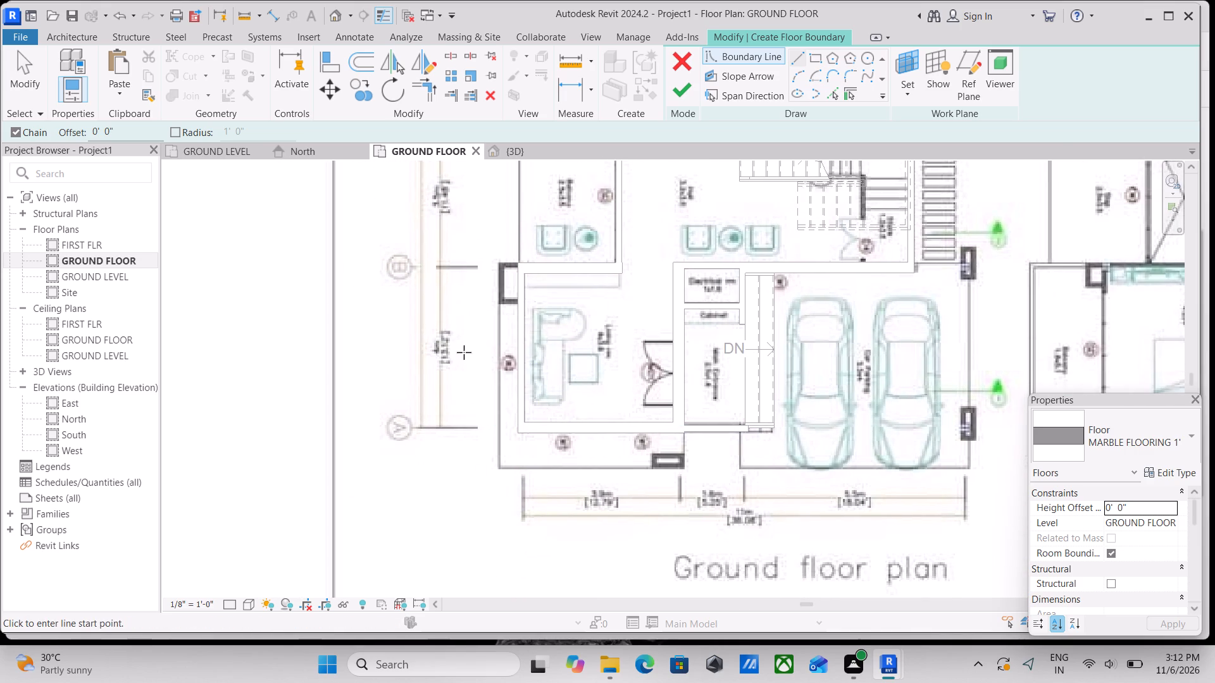
middle_click_drag(456, 374, 461, 412)
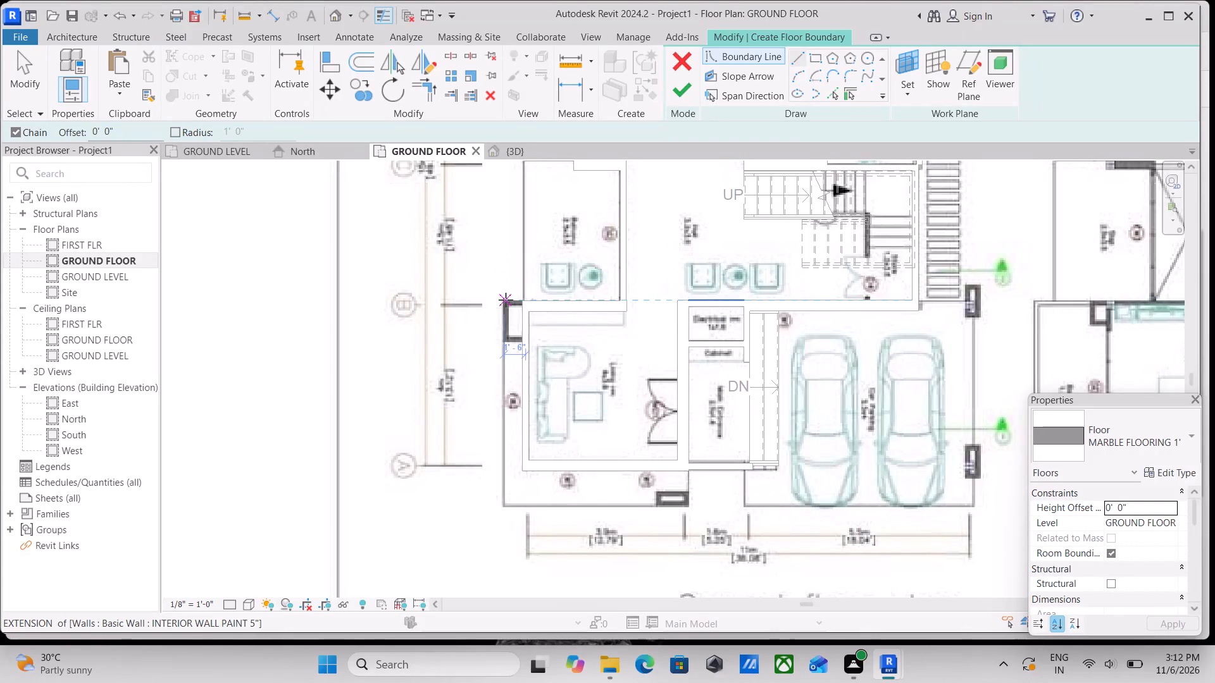
scroll(503, 302, "up", 9)
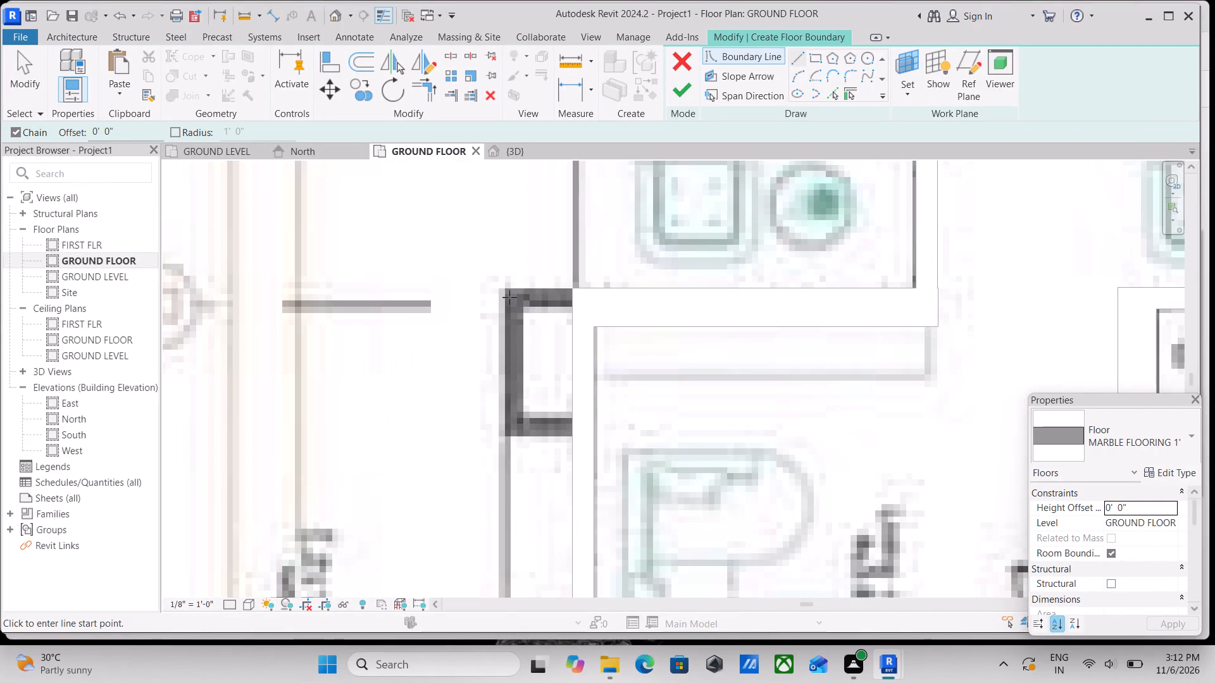
left_click(504, 288)
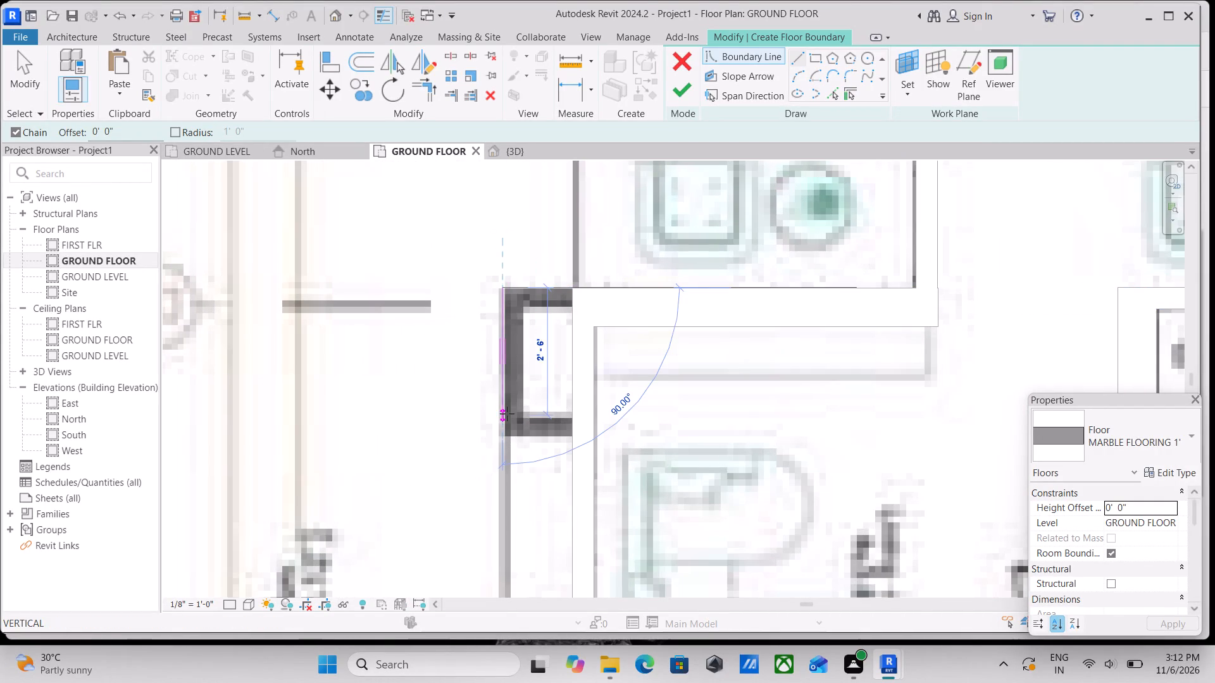
middle_click_drag(507, 414, 485, 264)
scroll(458, 489, "down", 3)
middle_click_drag(458, 489, 509, 343)
scroll(511, 488, "down", 4)
middle_click_drag(511, 488, 513, 353)
scroll(521, 416, "up", 6)
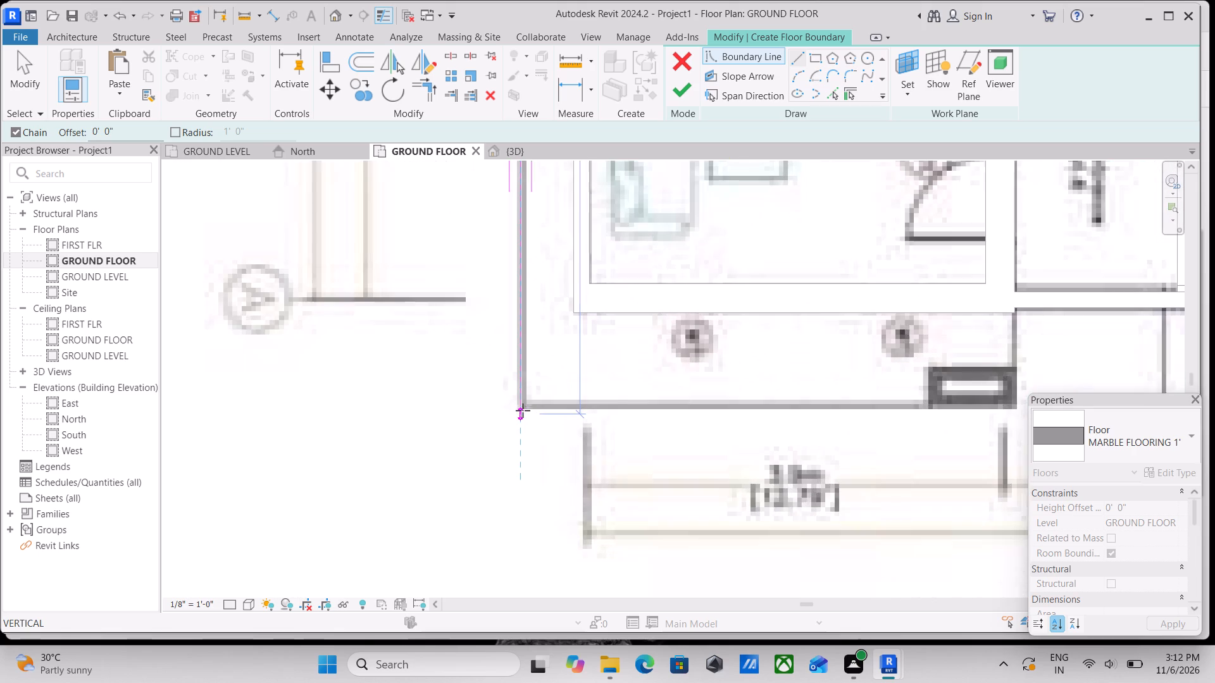
scroll(533, 402, "down", 3)
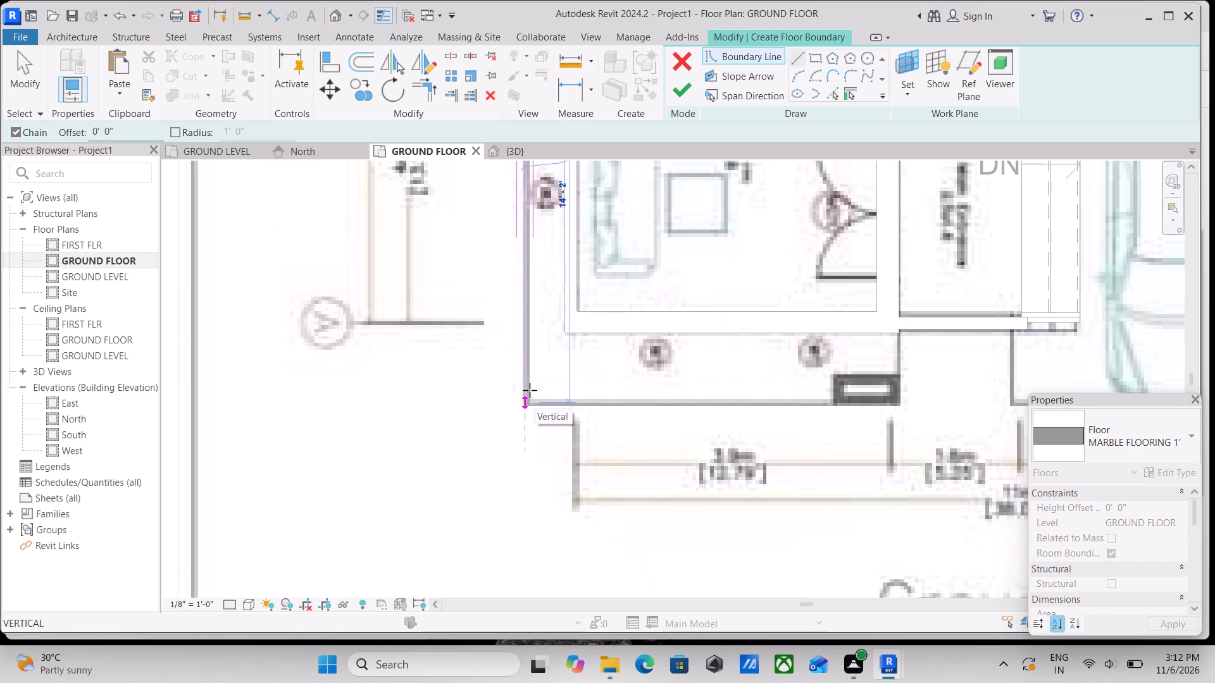
left_click(523, 405)
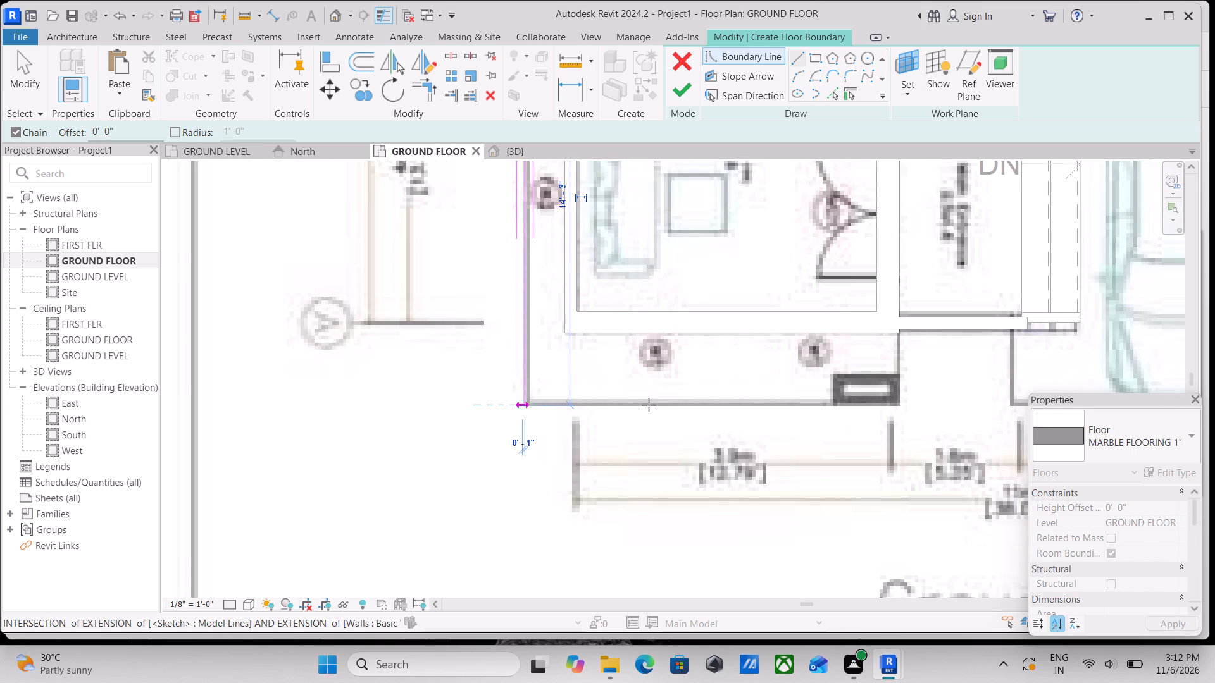
Continue the boundary along the outer edge below the living room to the pillar's far corner, then about 2'-7" up to the entrance wall.
middle_click_drag(650, 405, 322, 403)
scroll(558, 403, "up", 2)
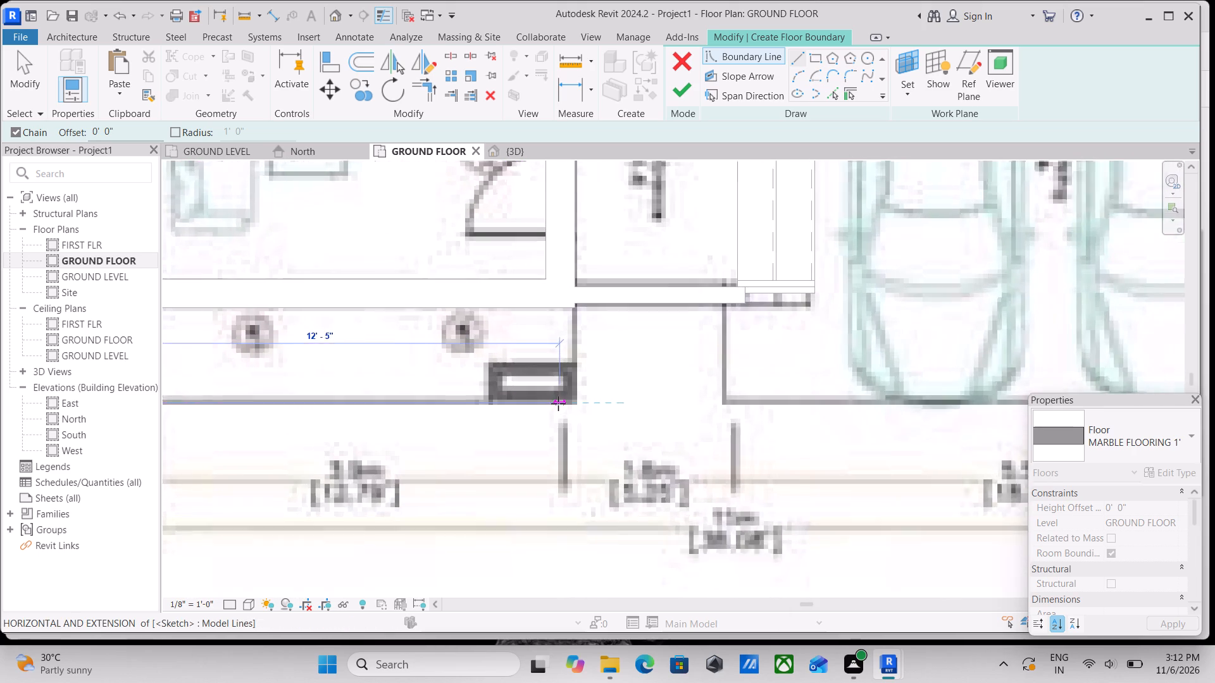
scroll(558, 403, "up", 3)
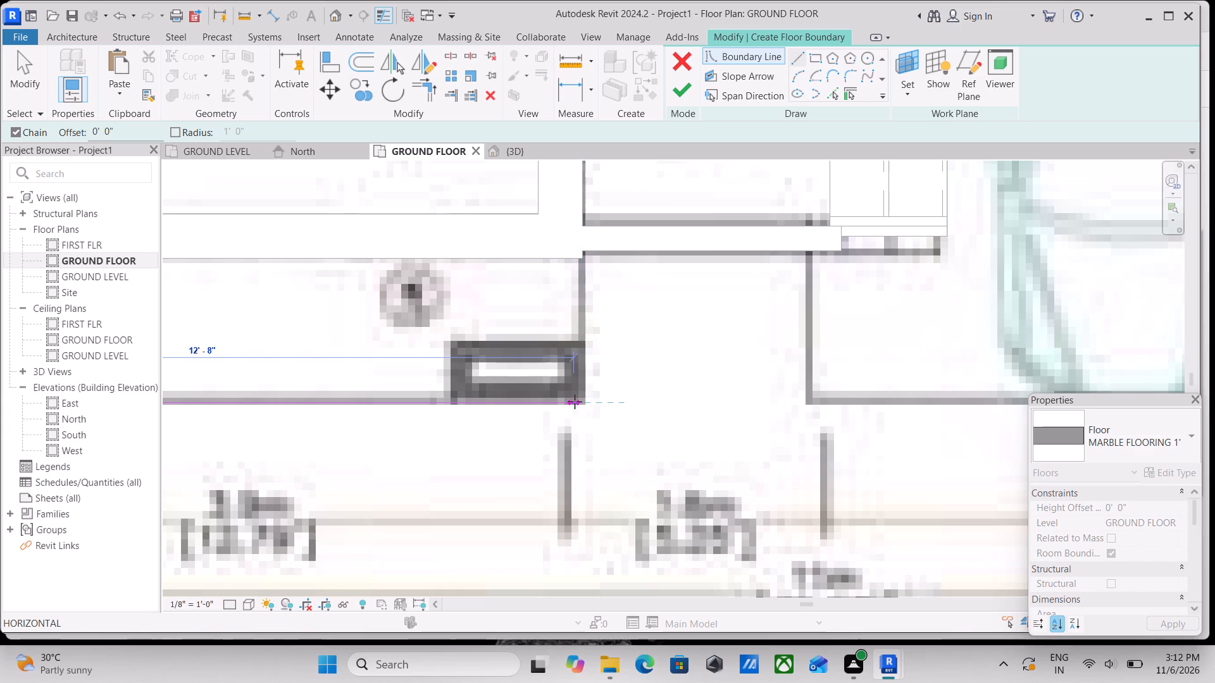
left_click(583, 403)
middle_click_drag(583, 320, 547, 469)
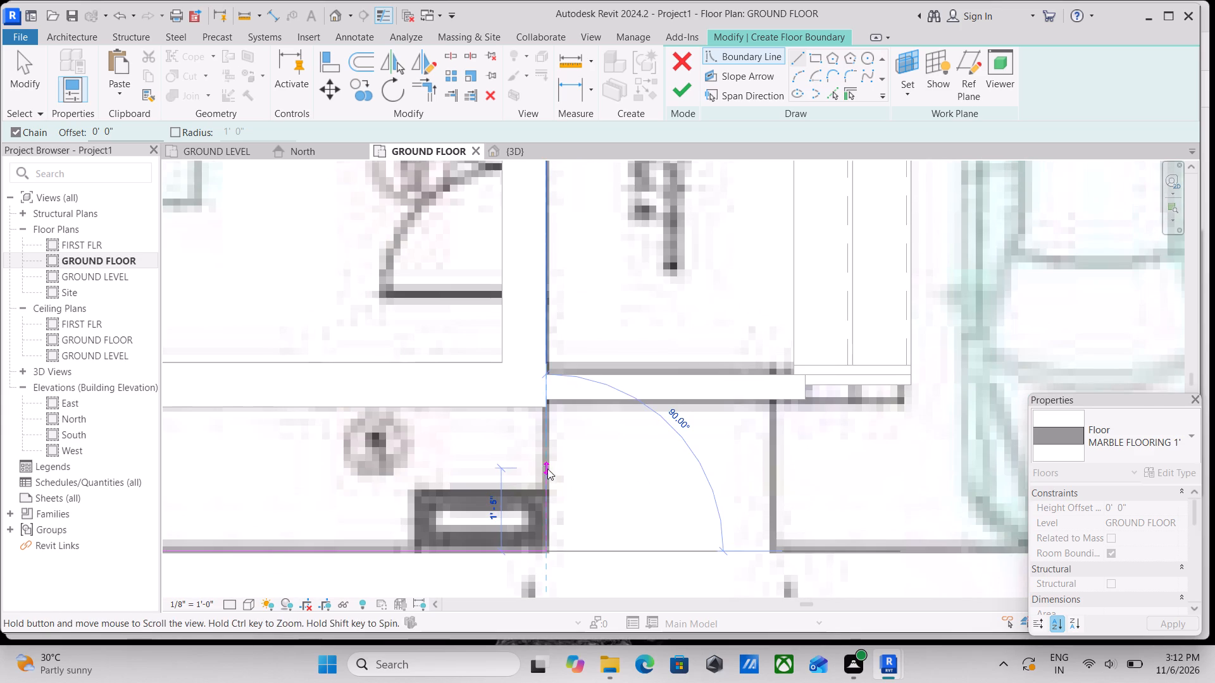
left_click(549, 400)
Trace the boundary about 4'-5" along the entrance wall and around its end to the corner of the entrance steps.
middle_click_drag(788, 401, 502, 419)
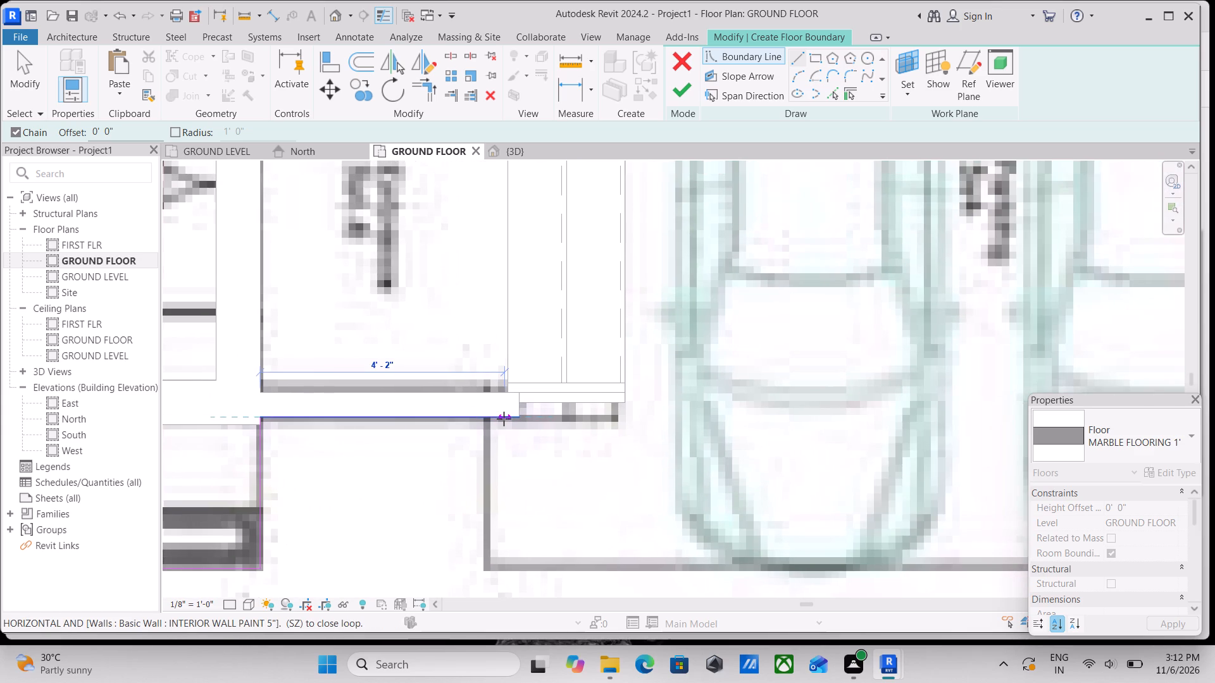
scroll(504, 419, "down", 6)
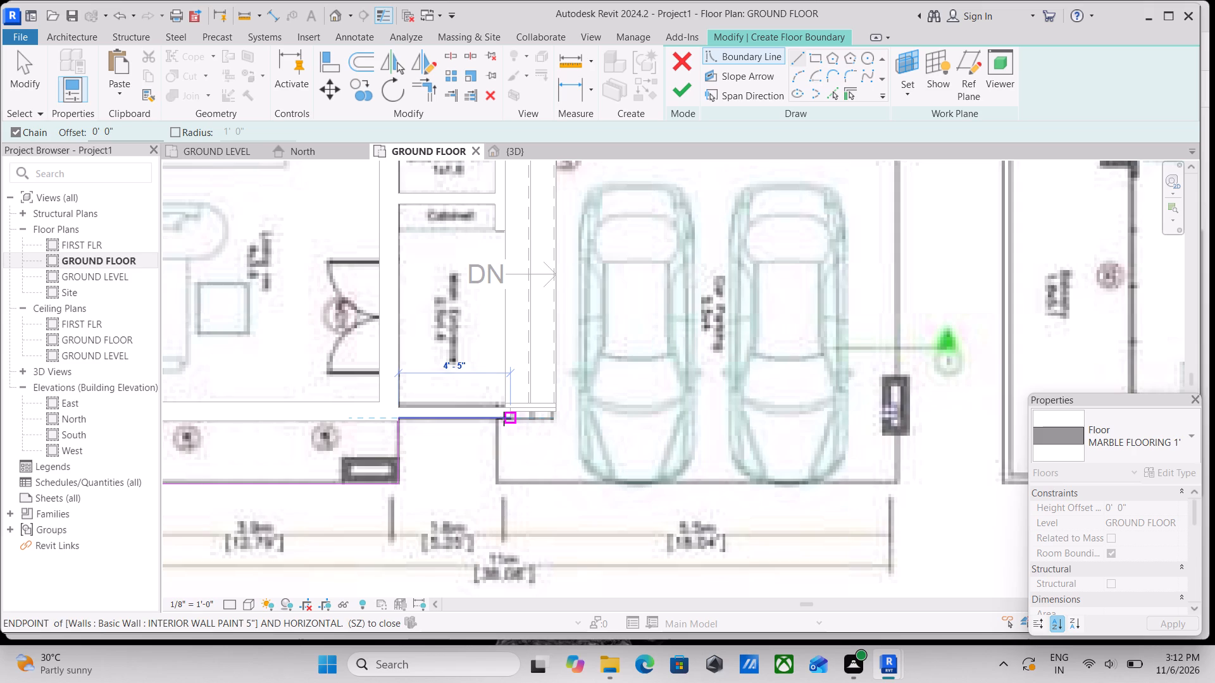
scroll(504, 419, "up", 3)
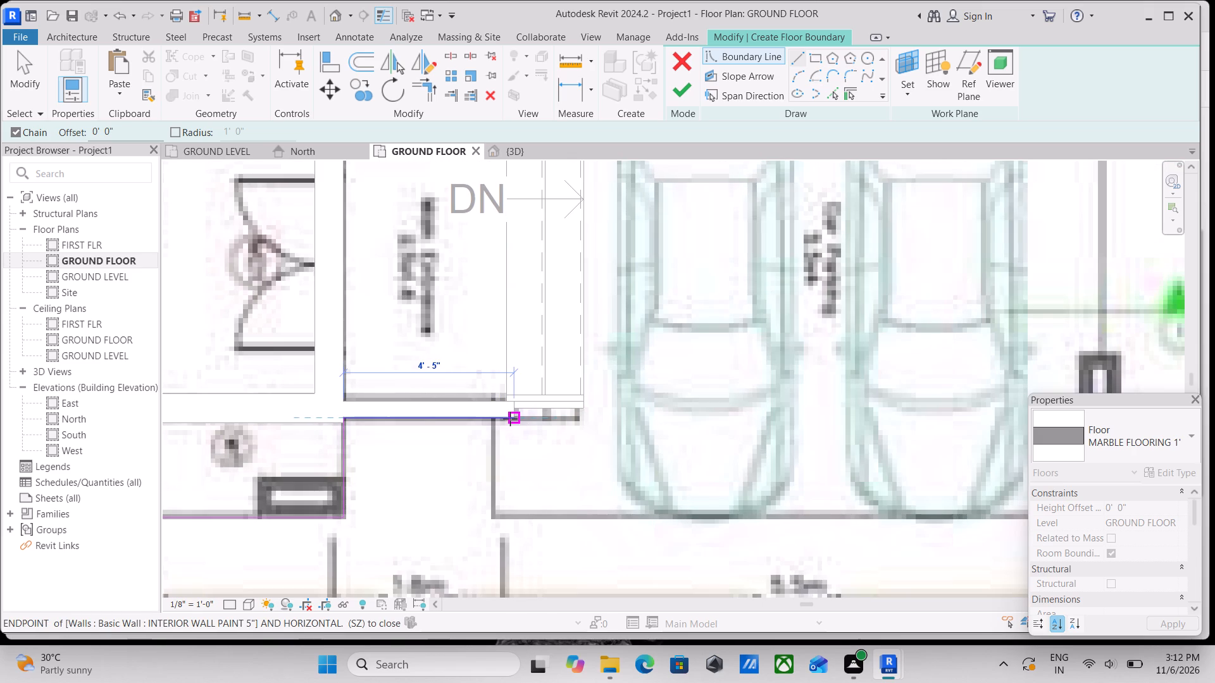
left_click(510, 419)
middle_click_drag(500, 364, 507, 407)
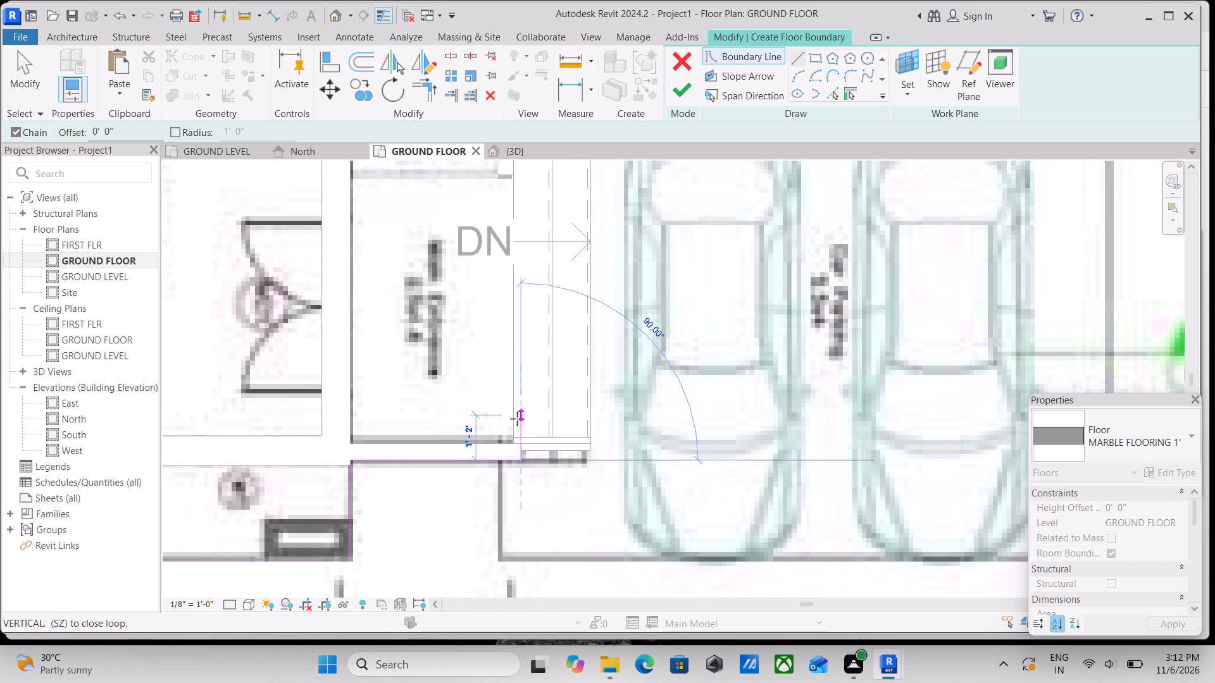
scroll(522, 443, "up", 10)
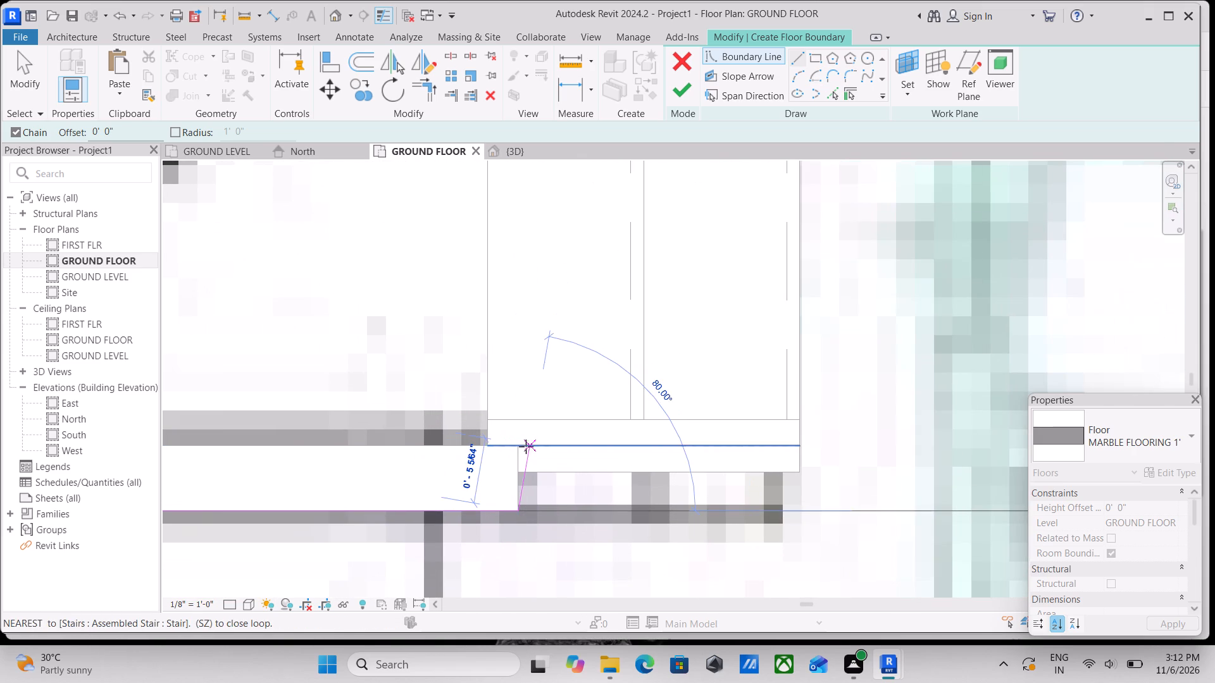
left_click(525, 448)
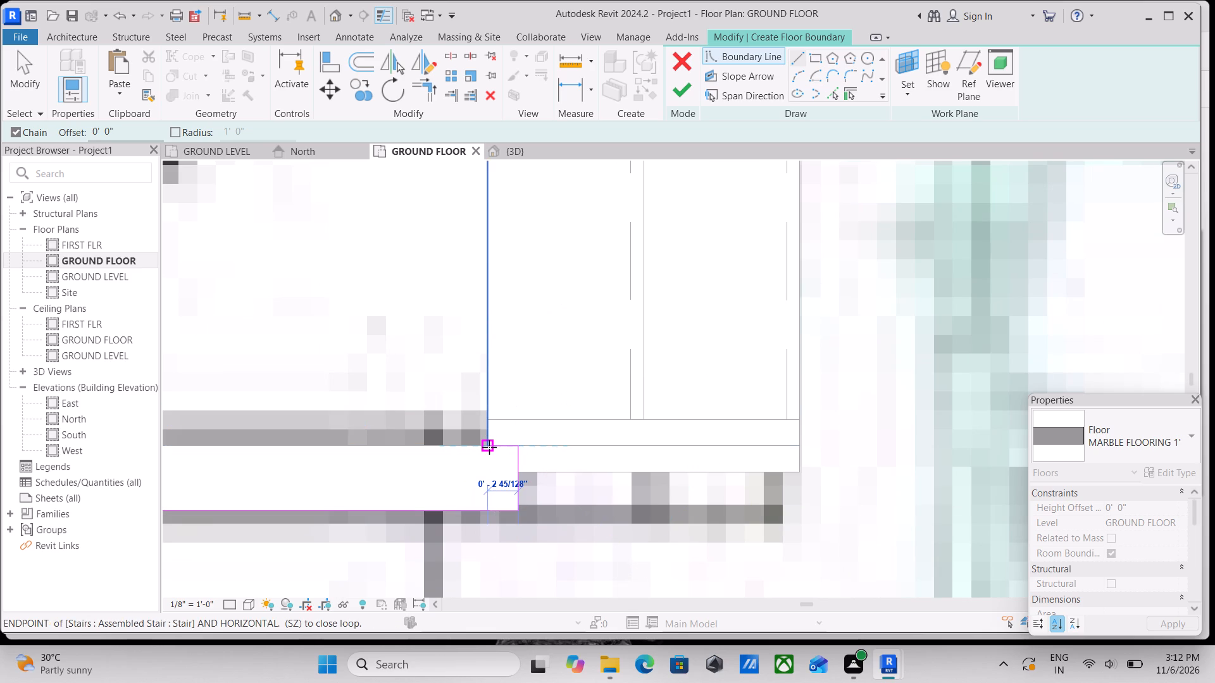
left_click(489, 447)
Extend the boundary along the inner edge of the entrance steps and along the exterior wall behind the car parking to its outer corner.
scroll(490, 328, "down", 6)
middle_click_drag(484, 334, 456, 565)
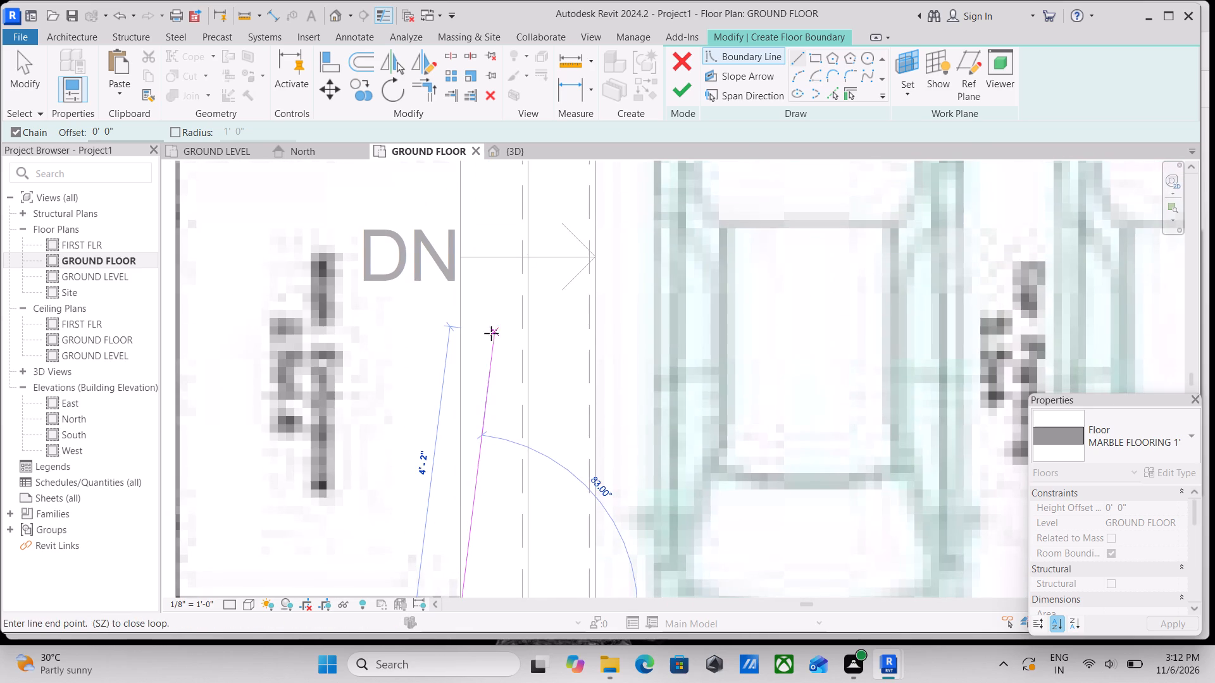
scroll(489, 335, "down", 7)
middle_click_drag(469, 352, 444, 580)
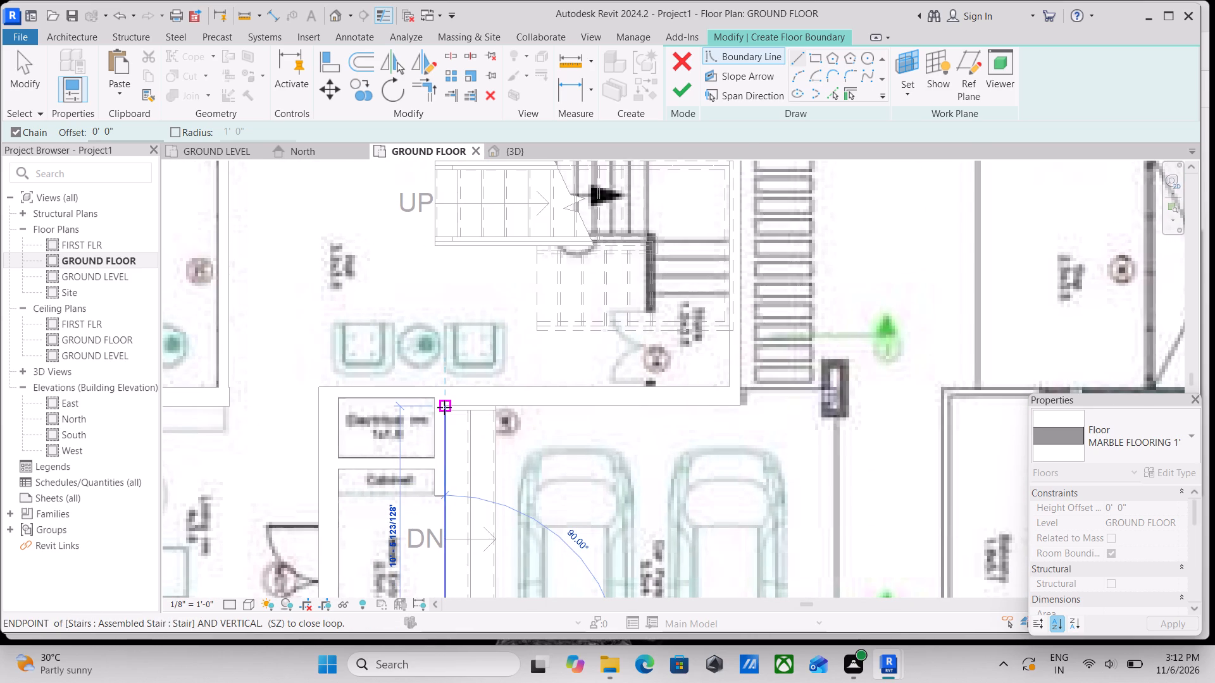
scroll(444, 407, "up", 2)
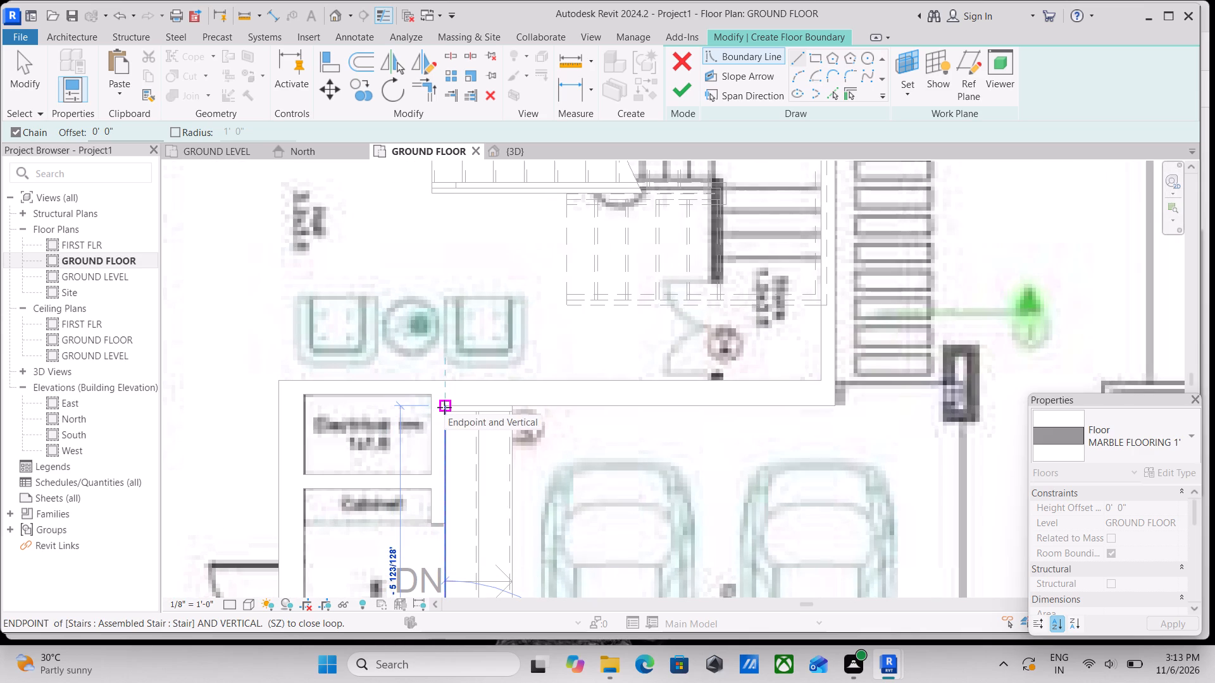
left_click(444, 407)
middle_click_drag(678, 405, 413, 433)
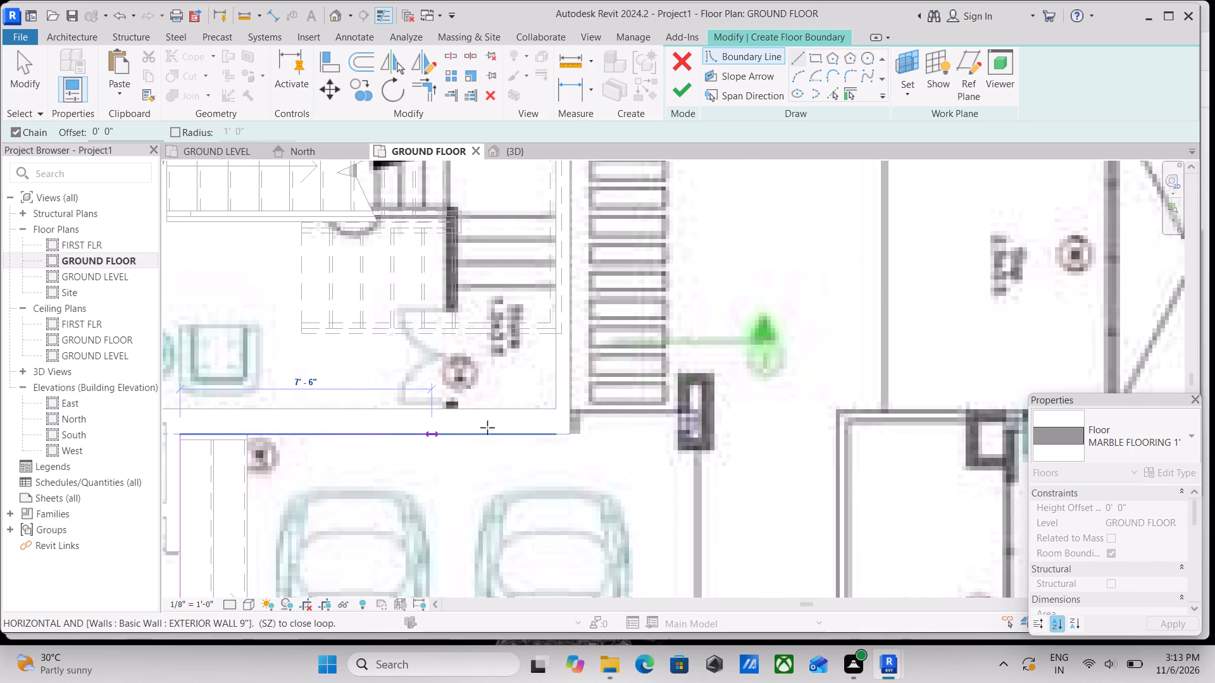
left_click(570, 436)
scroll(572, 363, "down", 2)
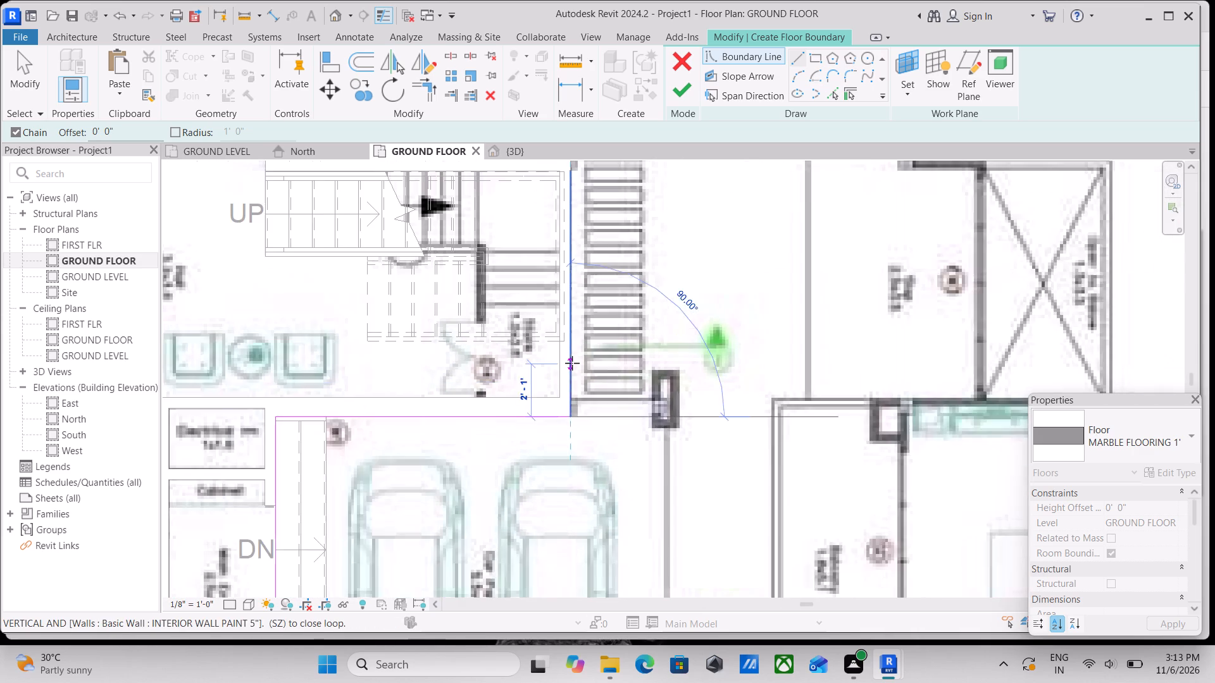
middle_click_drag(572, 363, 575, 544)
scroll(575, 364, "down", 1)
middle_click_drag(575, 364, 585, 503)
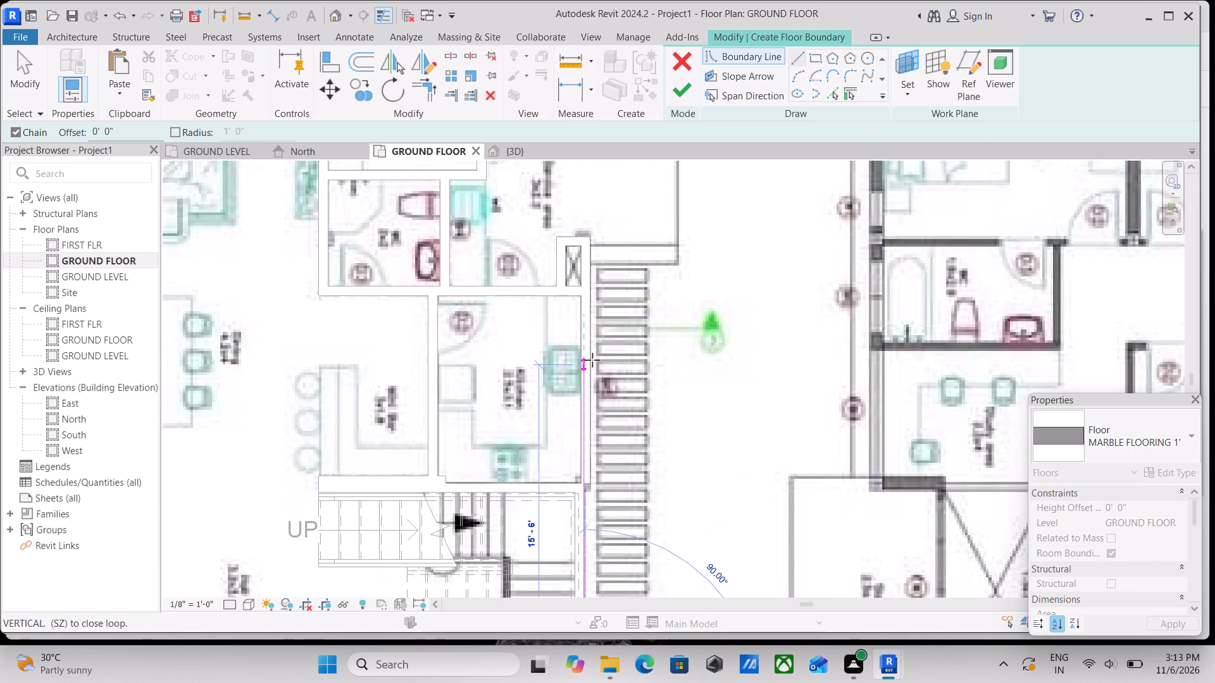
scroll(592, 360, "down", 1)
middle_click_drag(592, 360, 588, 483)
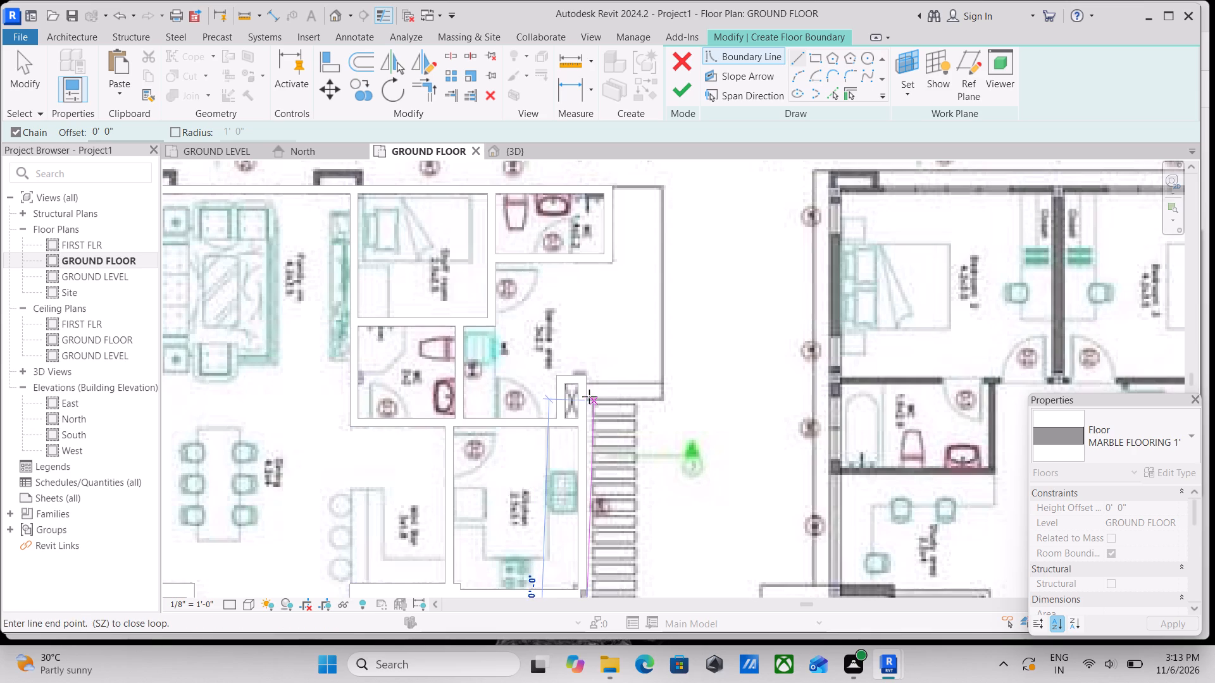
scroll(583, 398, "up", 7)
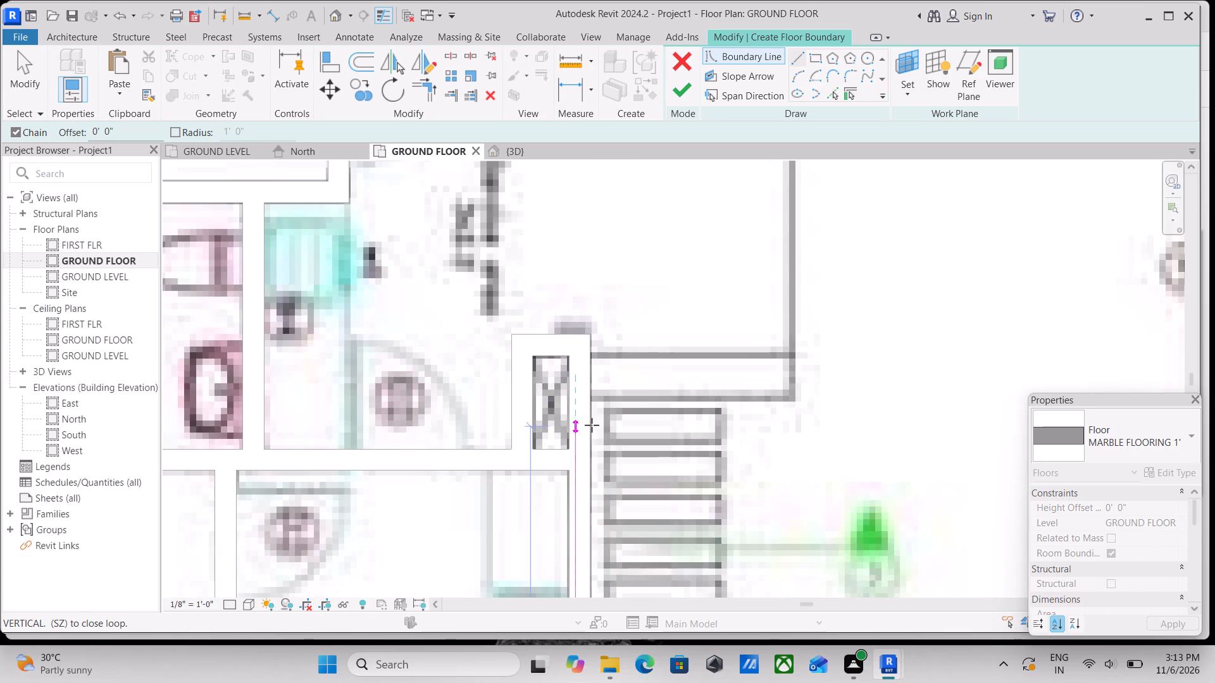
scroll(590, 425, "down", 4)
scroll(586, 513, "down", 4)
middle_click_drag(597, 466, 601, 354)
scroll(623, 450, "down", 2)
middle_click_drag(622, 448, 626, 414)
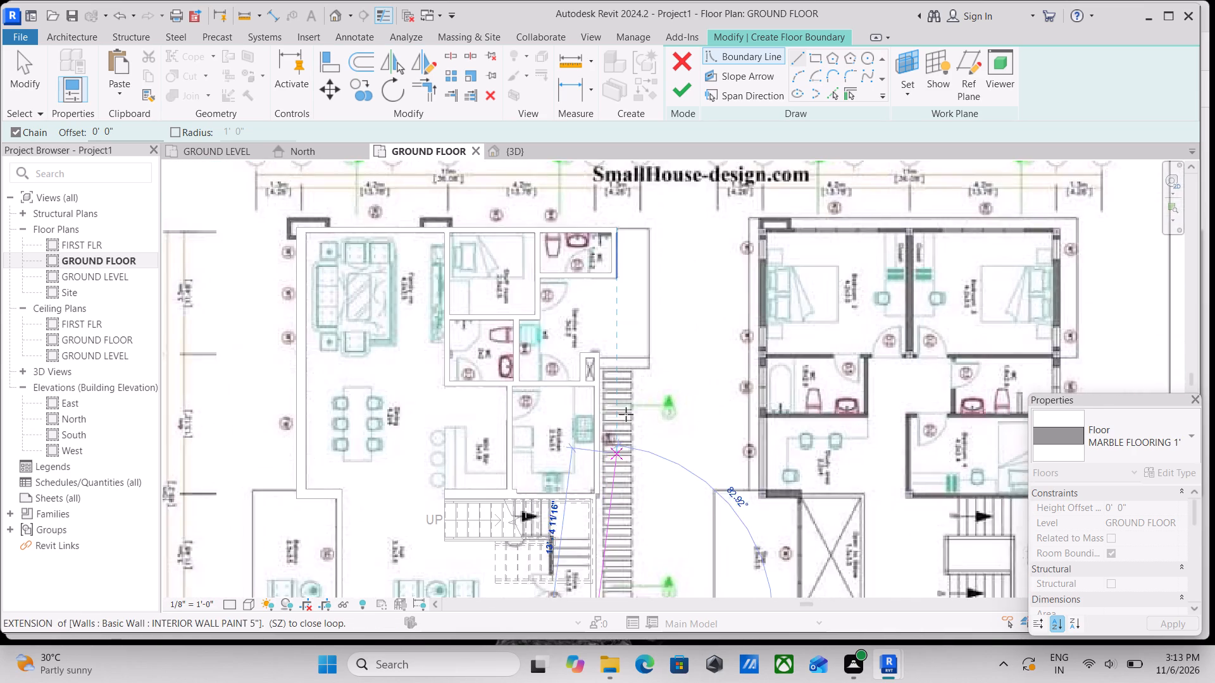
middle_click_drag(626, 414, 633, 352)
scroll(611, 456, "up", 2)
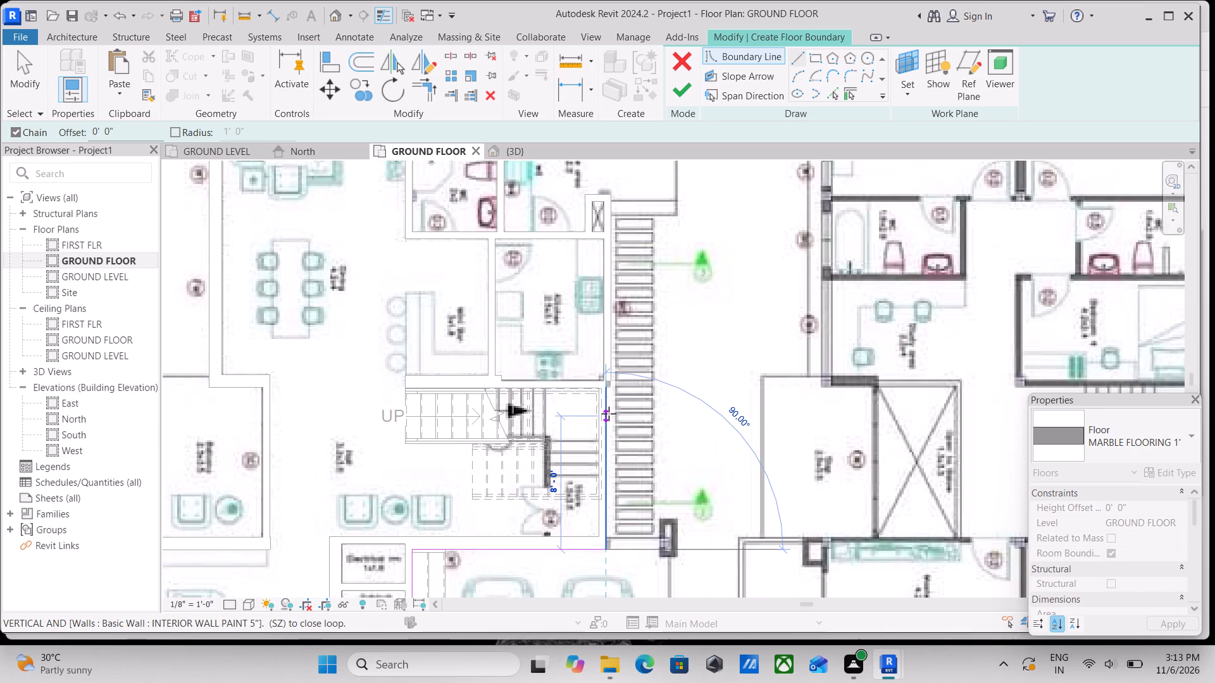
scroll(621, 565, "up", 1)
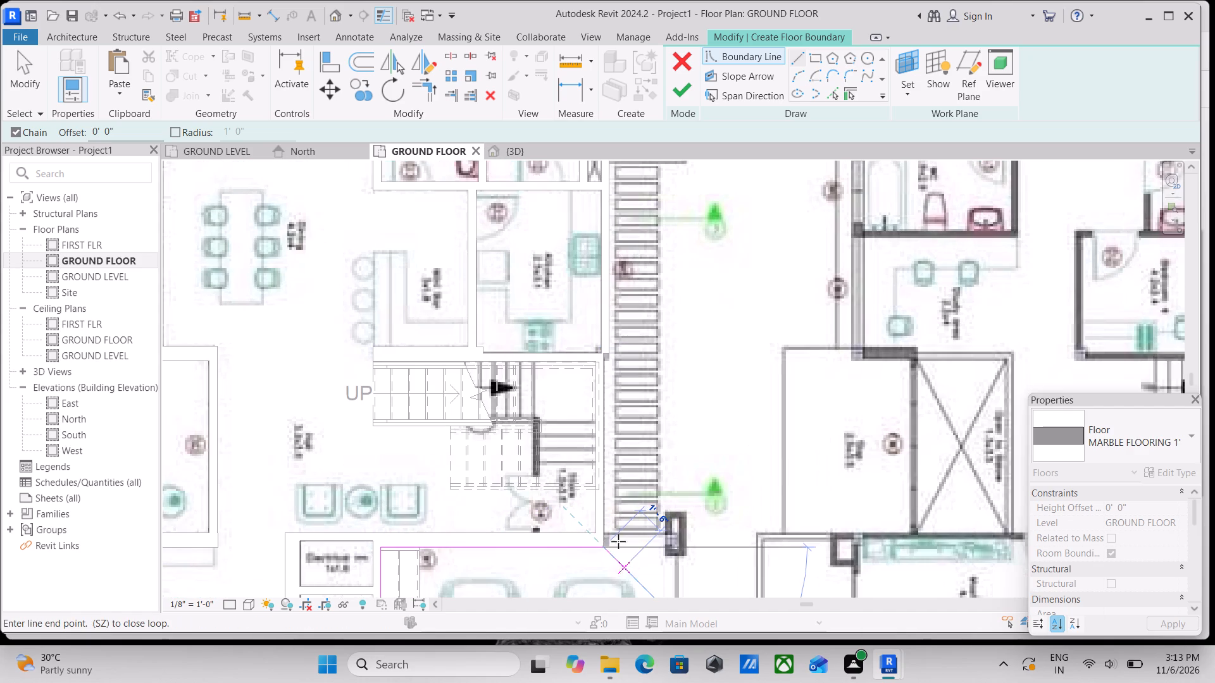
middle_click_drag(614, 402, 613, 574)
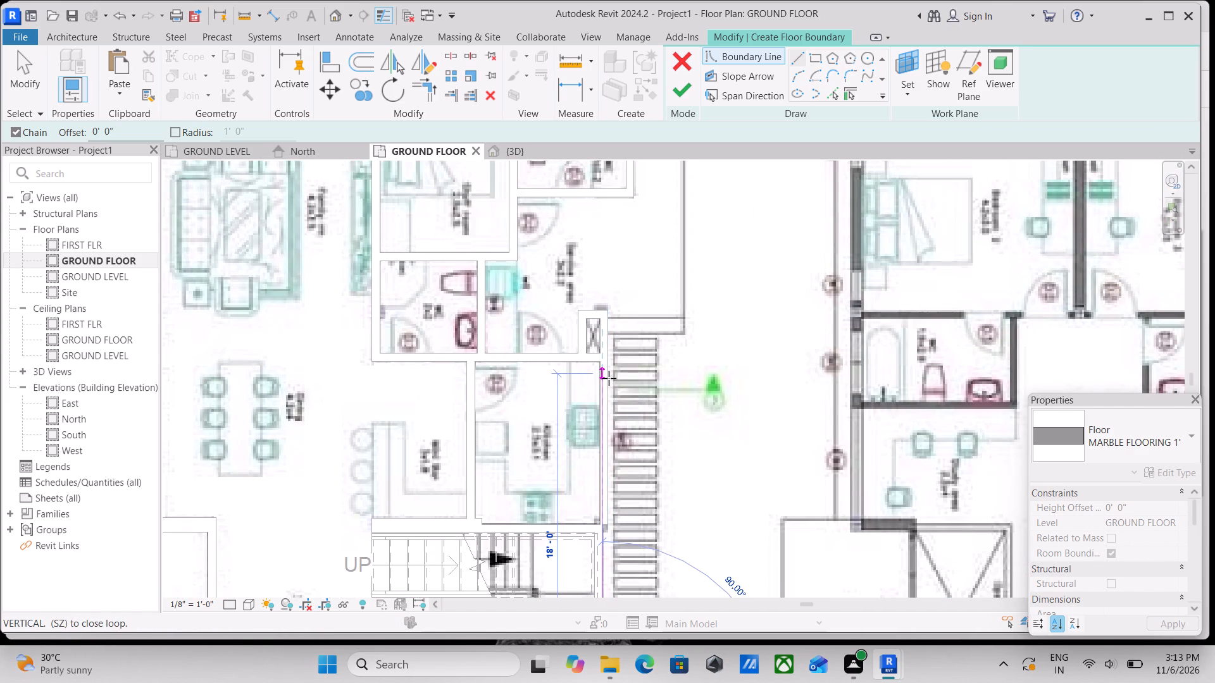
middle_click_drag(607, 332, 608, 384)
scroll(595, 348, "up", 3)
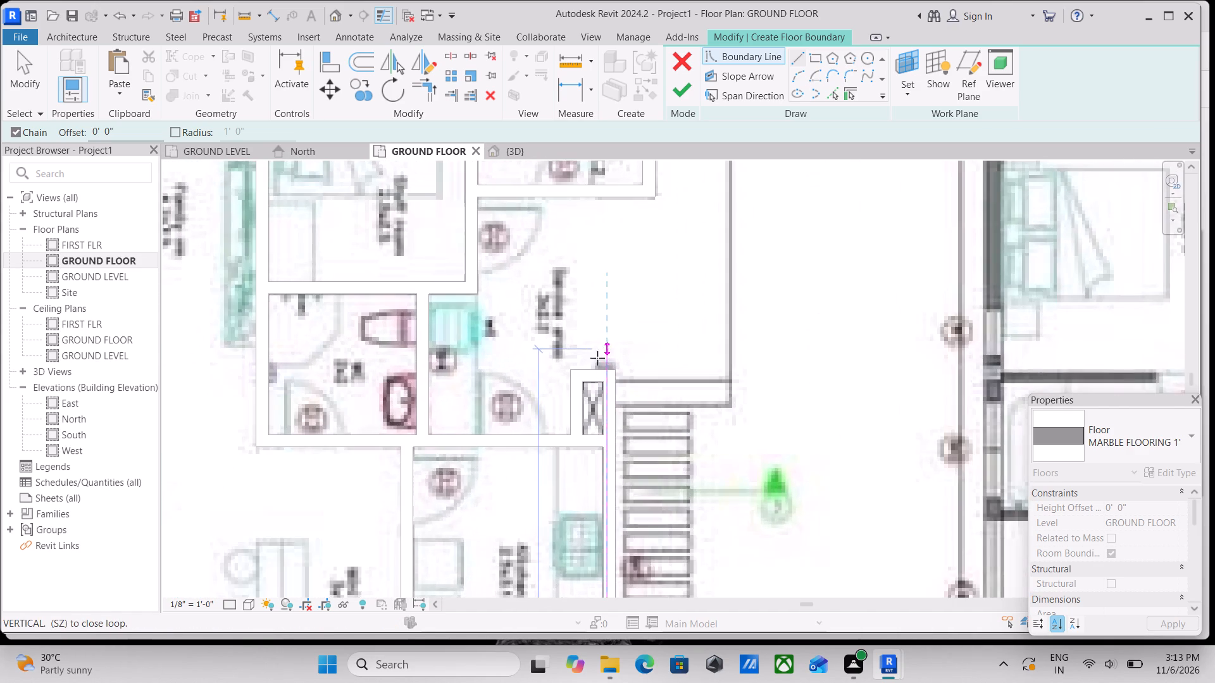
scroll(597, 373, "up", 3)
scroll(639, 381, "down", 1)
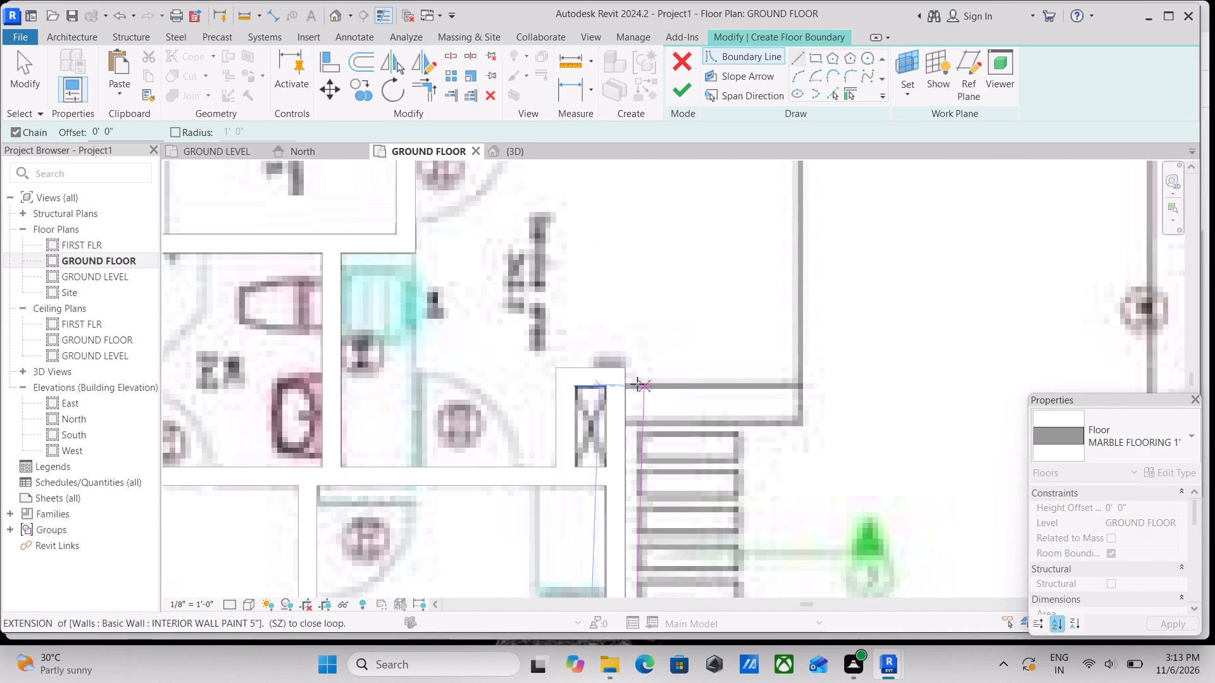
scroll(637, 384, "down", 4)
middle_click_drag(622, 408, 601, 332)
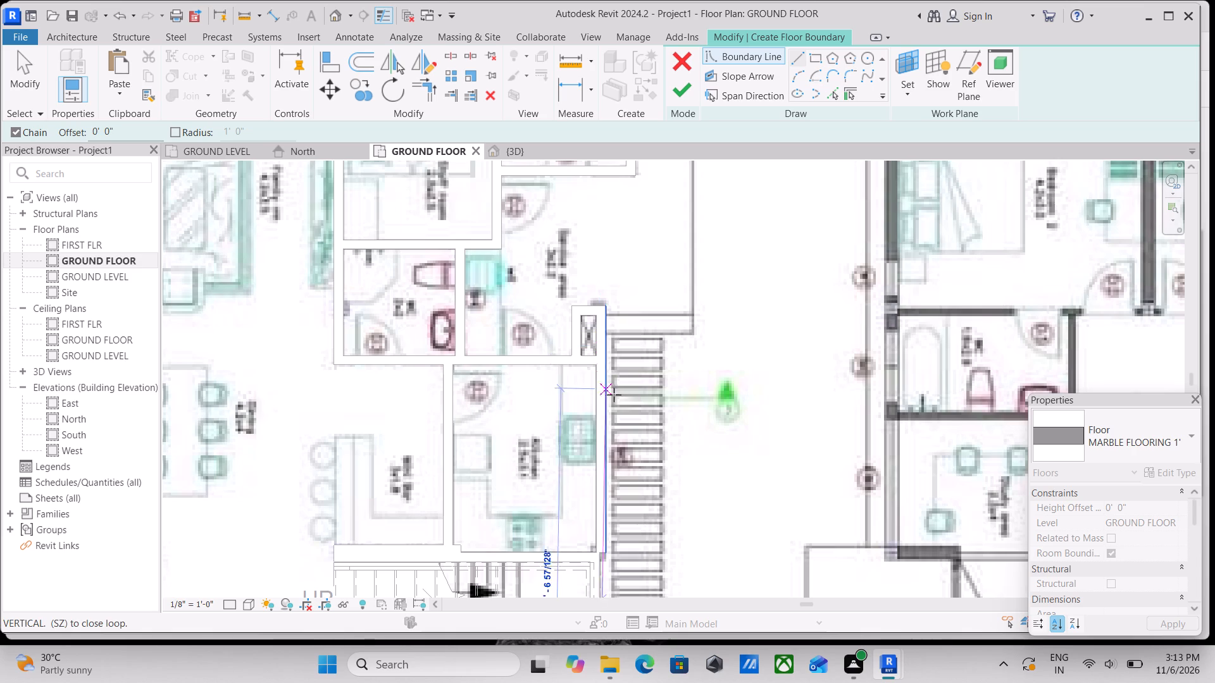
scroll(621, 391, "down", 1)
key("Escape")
Draw a boundary line from the exterior wall's outer corner behind the car parking, along the staircase's outer wall to the kitchen wall corner.
scroll(621, 391, "down", 1)
middle_click_drag(614, 482, 632, 325)
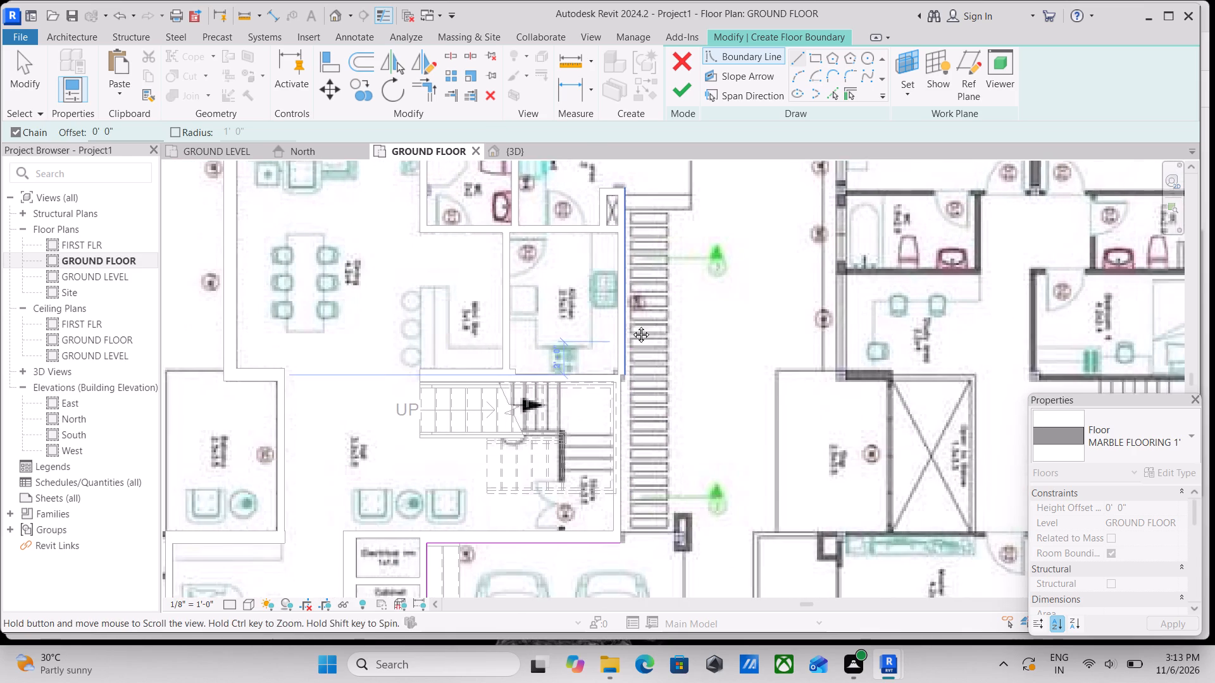
middle_click_drag(632, 325, 632, 326)
scroll(614, 540, "up", 6)
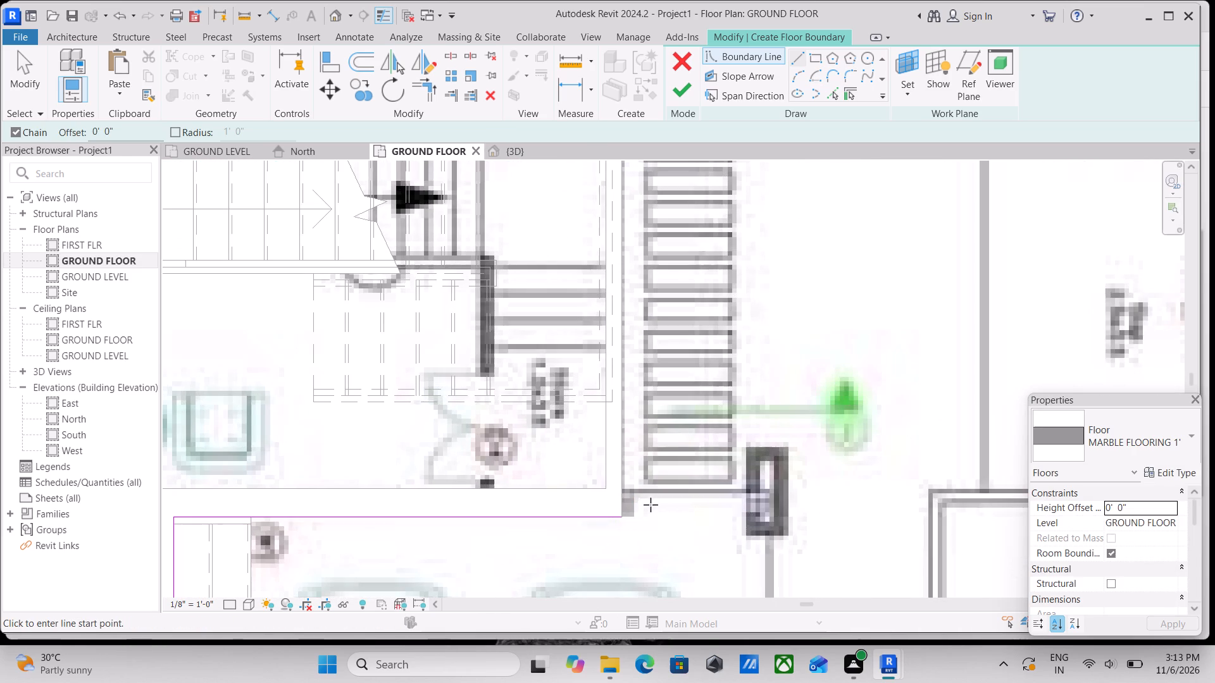
scroll(630, 531, "up", 2)
scroll(628, 482, "down", 1)
middle_click_drag(628, 482, 609, 563)
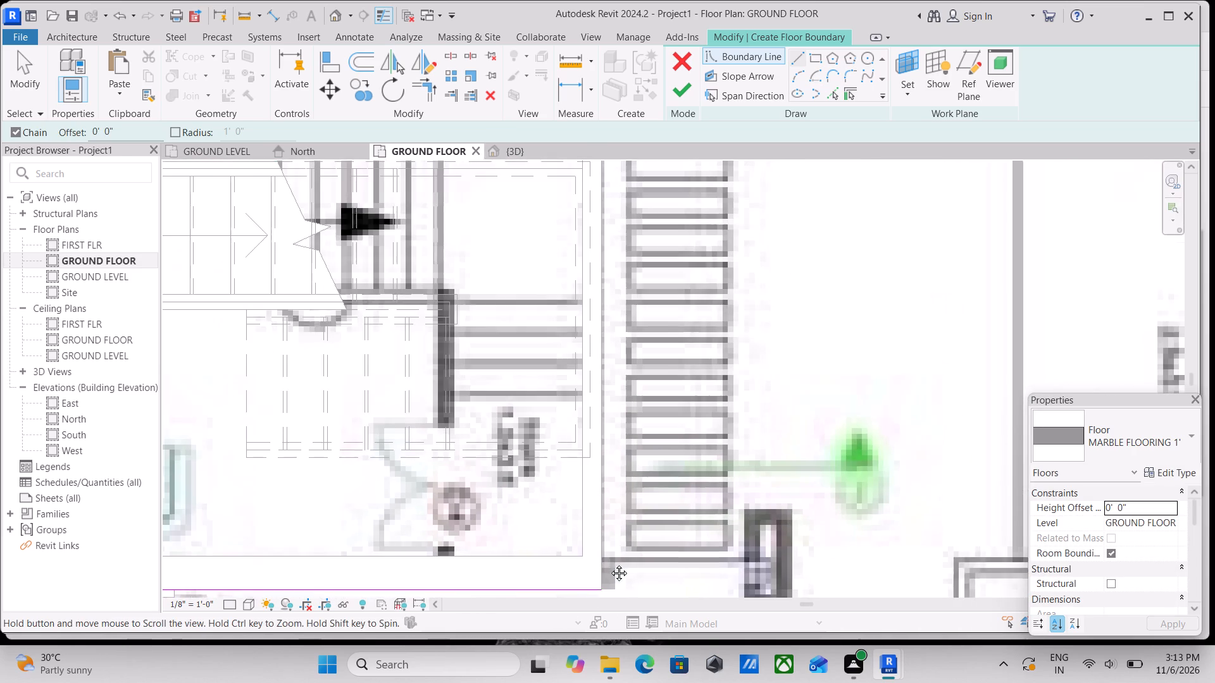
middle_click_drag(609, 563, 609, 560)
scroll(621, 441, "down", 2)
middle_click_drag(621, 441, 591, 588)
scroll(594, 527, "up", 1)
scroll(597, 420, "down", 1)
middle_click_drag(597, 422, 564, 568)
middle_click_drag(569, 422, 566, 488)
scroll(548, 452, "down", 2)
middle_click_drag(549, 481, 565, 339)
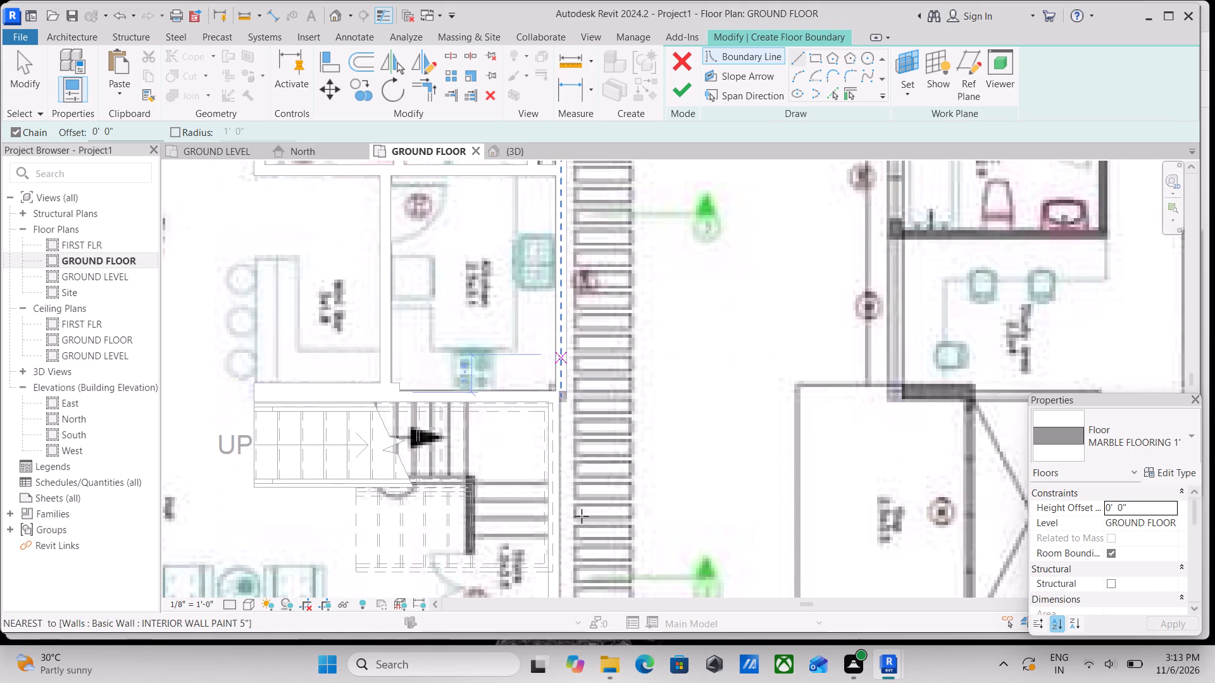
middle_click_drag(581, 526, 597, 354)
scroll(568, 488, "up", 5)
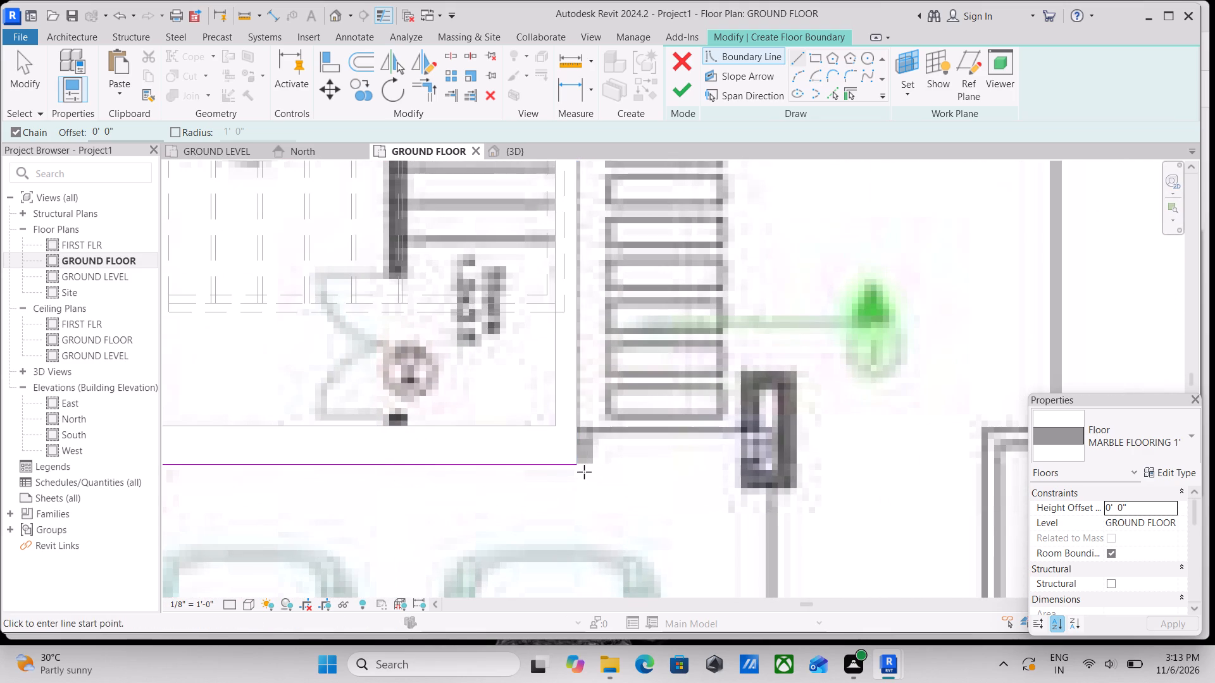
left_click(577, 468)
middle_click_drag(584, 357, 575, 507)
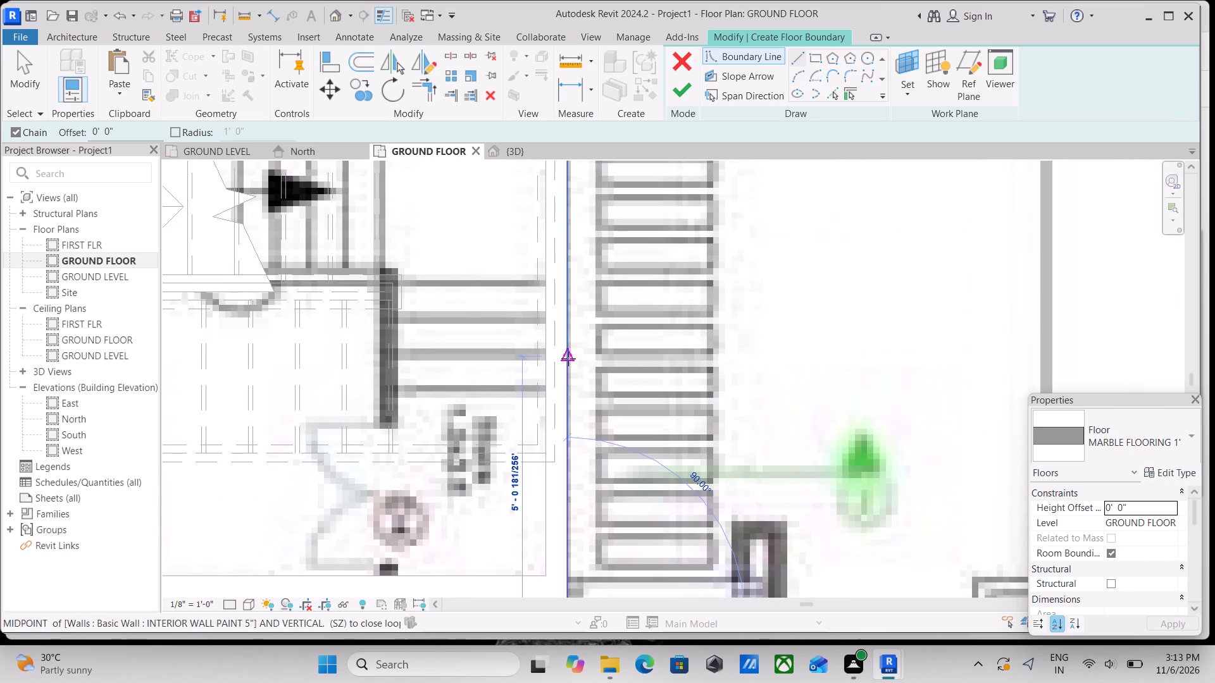
middle_click_drag(568, 359, 558, 534)
middle_click_drag(566, 356, 563, 415)
scroll(552, 342, "up", 7)
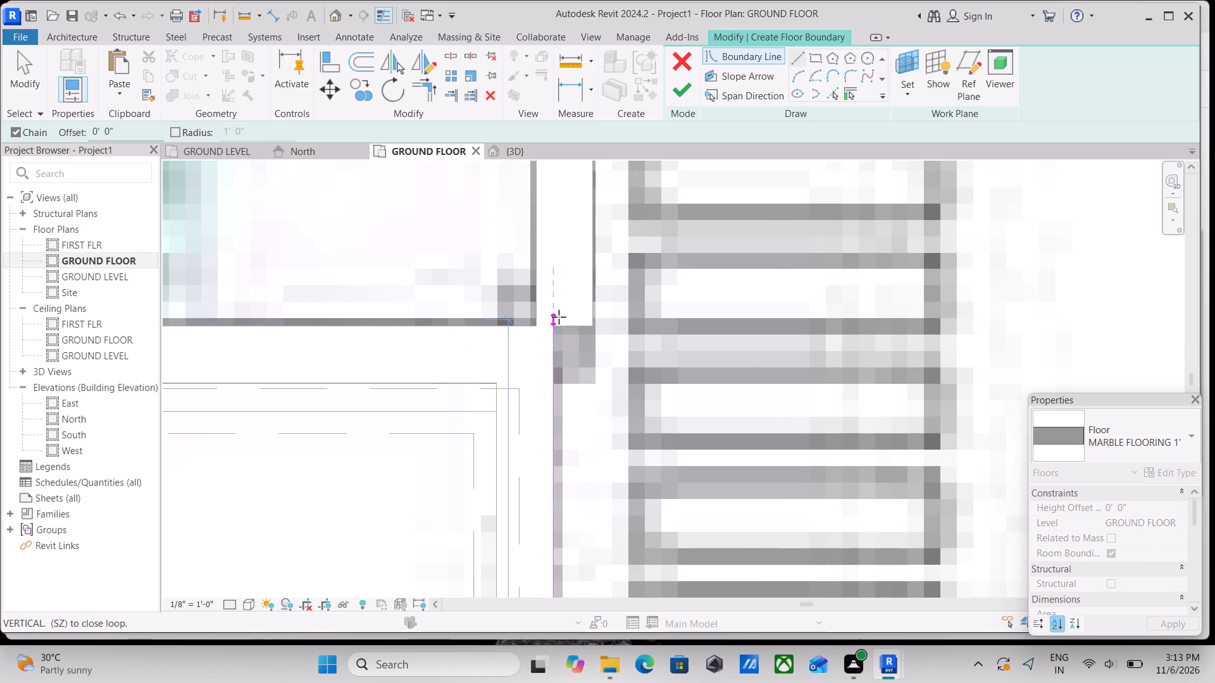
left_click(554, 327)
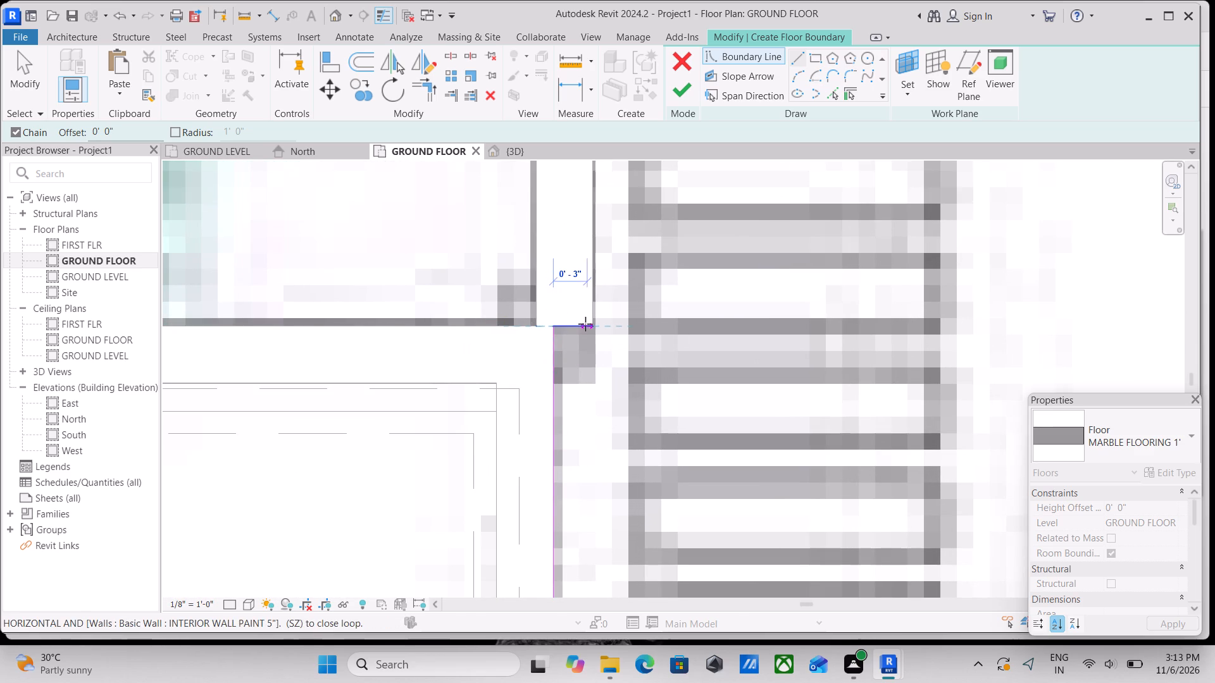
Offset the boundary about 3" outward at the kitchen wall corner and continue along the kitchen's outer wall to the service area's edge line.
left_click(587, 324)
scroll(584, 281, "down", 2)
middle_click_drag(584, 281, 582, 508)
scroll(613, 345, "down", 2)
middle_click_drag(613, 345, 607, 476)
scroll(595, 338, "down", 1)
middle_click_drag(595, 338, 589, 428)
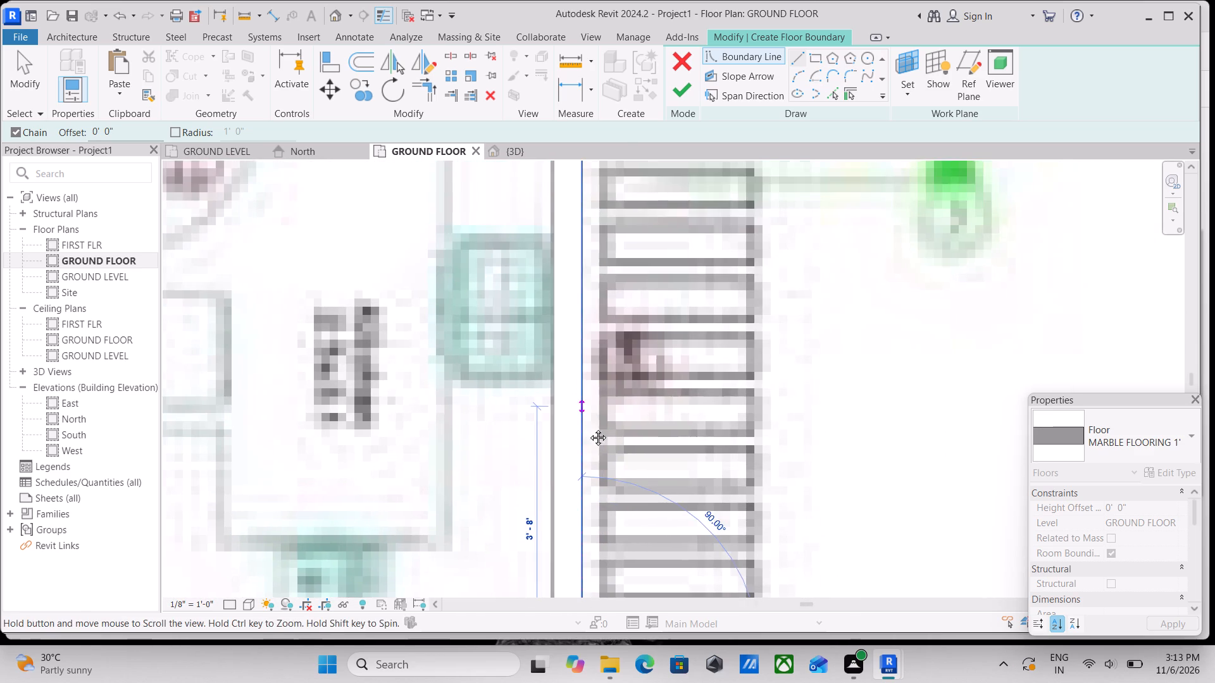
middle_click_drag(589, 428, 589, 429)
scroll(580, 319, "down", 2)
middle_click_drag(580, 319, 568, 482)
middle_click_drag(574, 361, 574, 446)
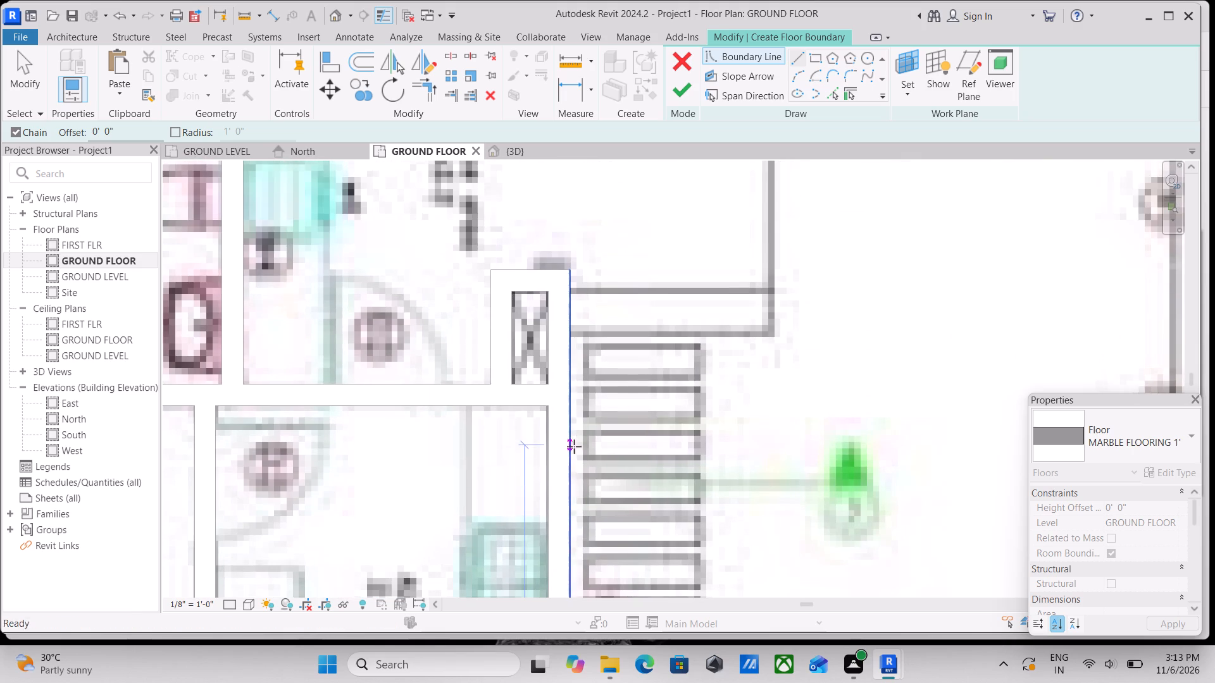
scroll(566, 359, "up", 3)
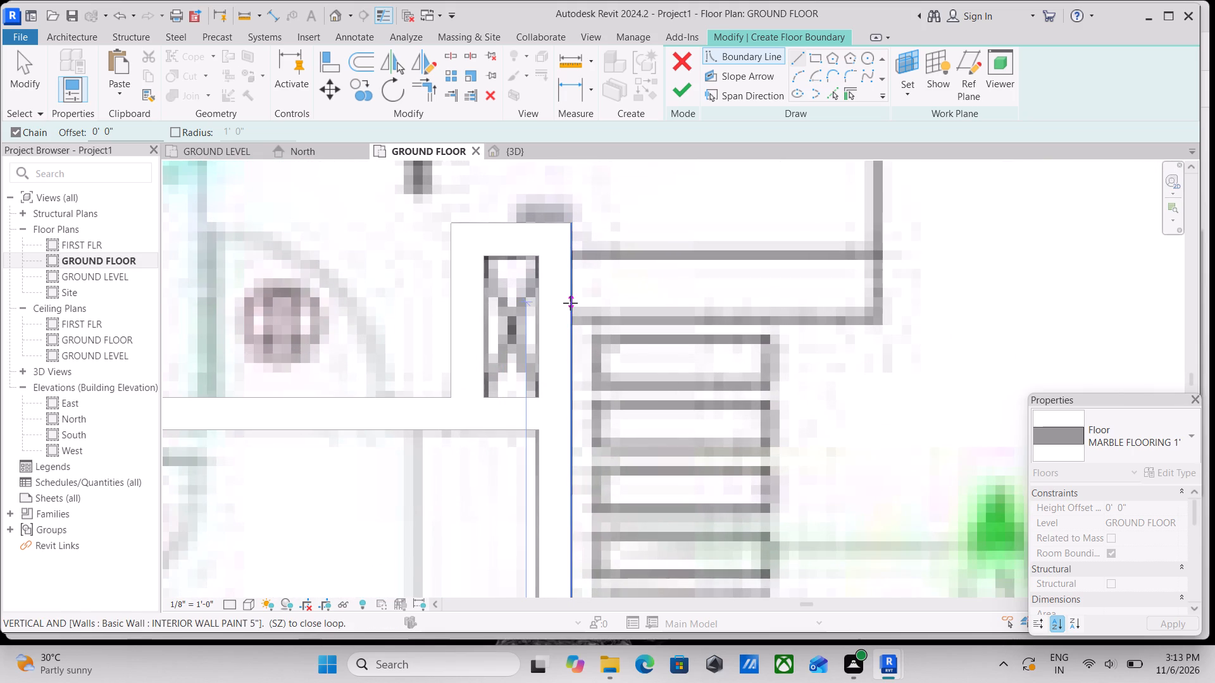
scroll(570, 303, "up", 2)
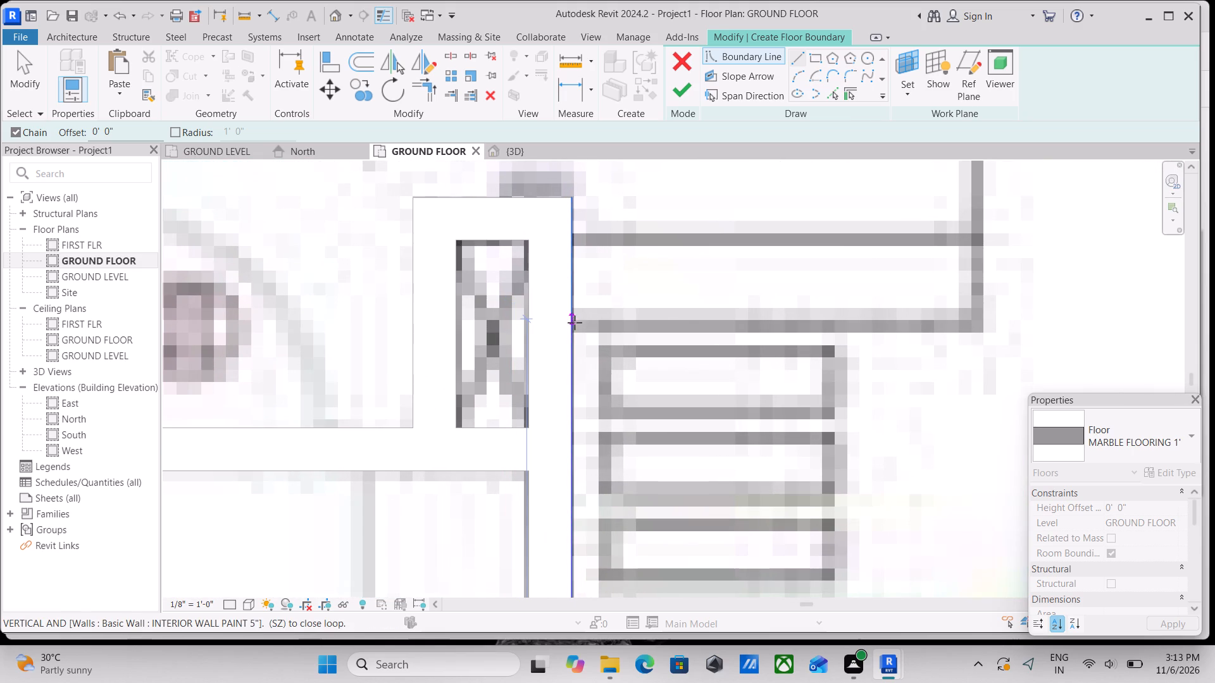
left_click(575, 319)
Trace the service area's open outer edge, about 4'-0" outward and along its long side to the plan's outer corner.
middle_click_drag(726, 326, 376, 412)
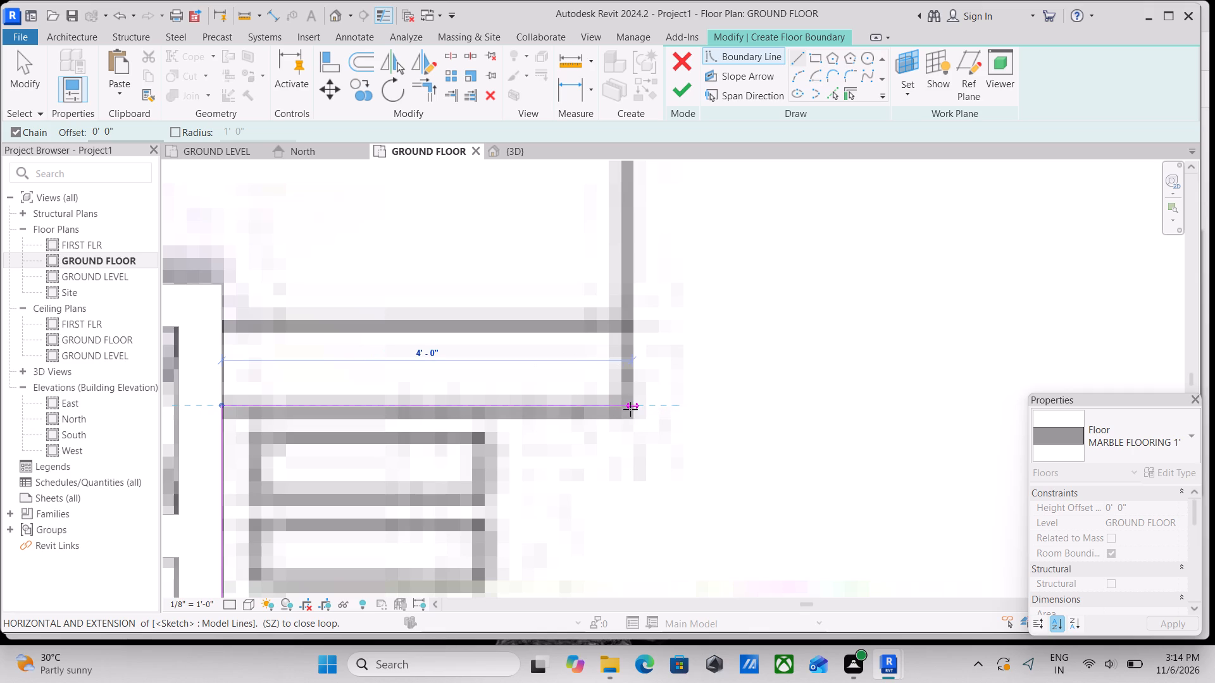
left_click(630, 409)
middle_click_drag(611, 340, 614, 510)
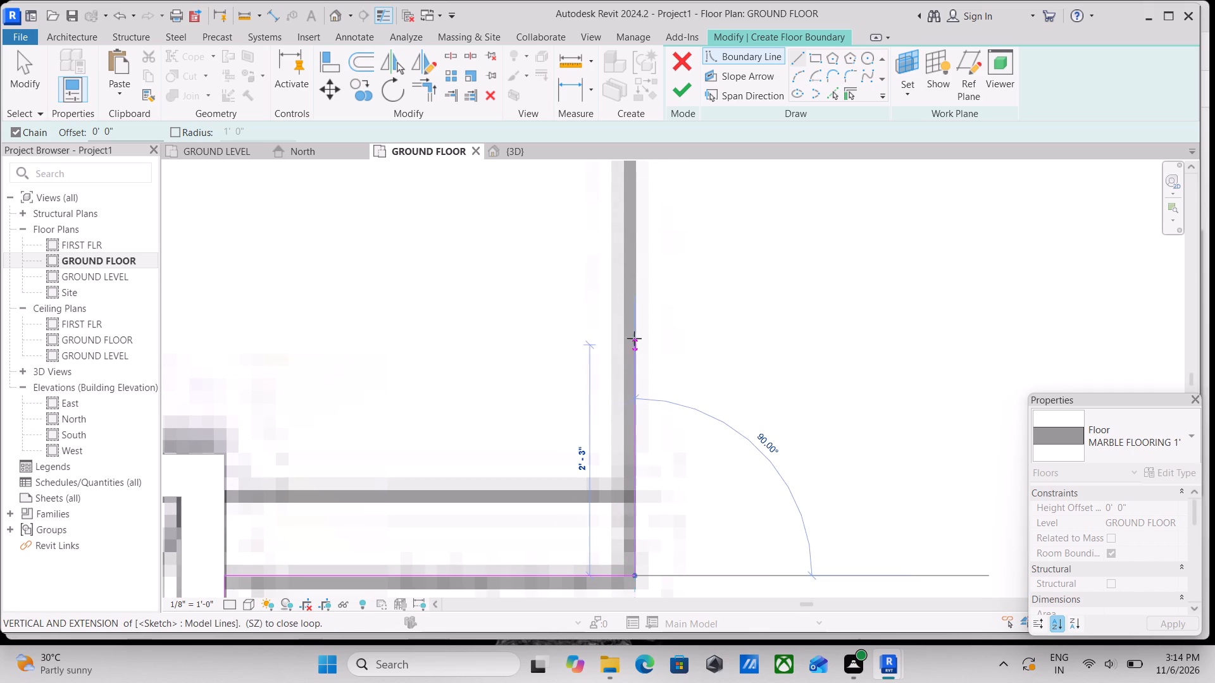
scroll(631, 337, "down", 1)
middle_click_drag(631, 337, 639, 566)
scroll(645, 347, "down", 2)
middle_click_drag(645, 355, 649, 545)
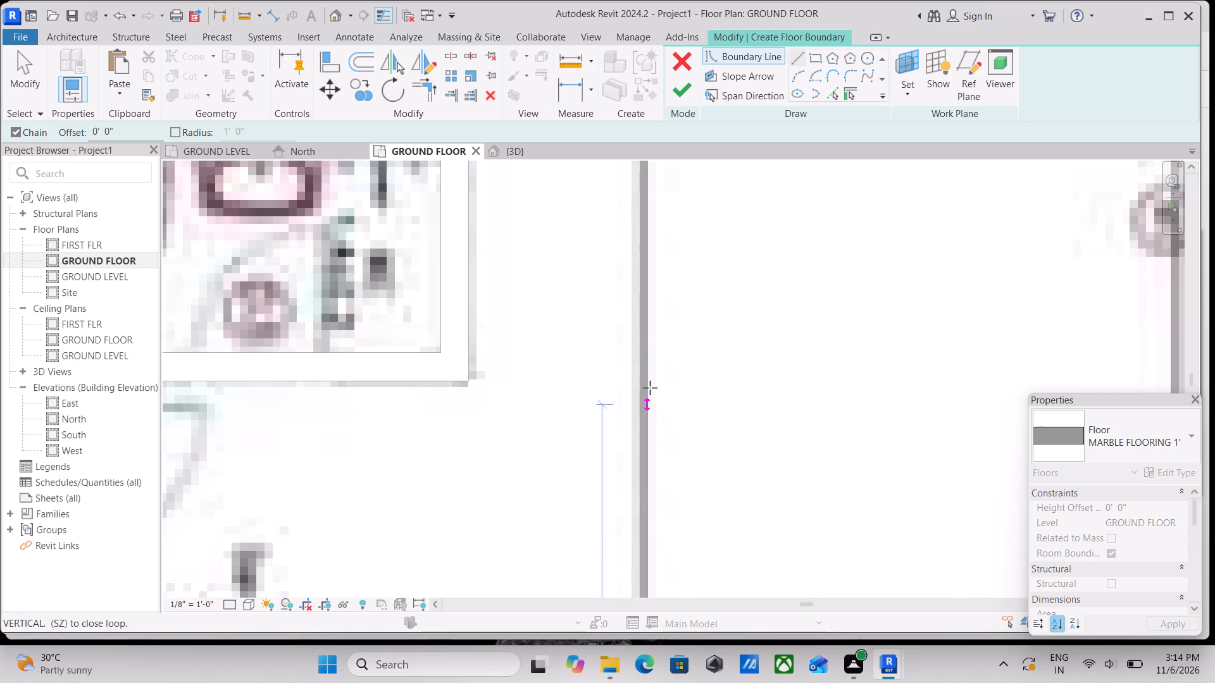
scroll(650, 388, "down", 6)
middle_click_drag(650, 388, 639, 487)
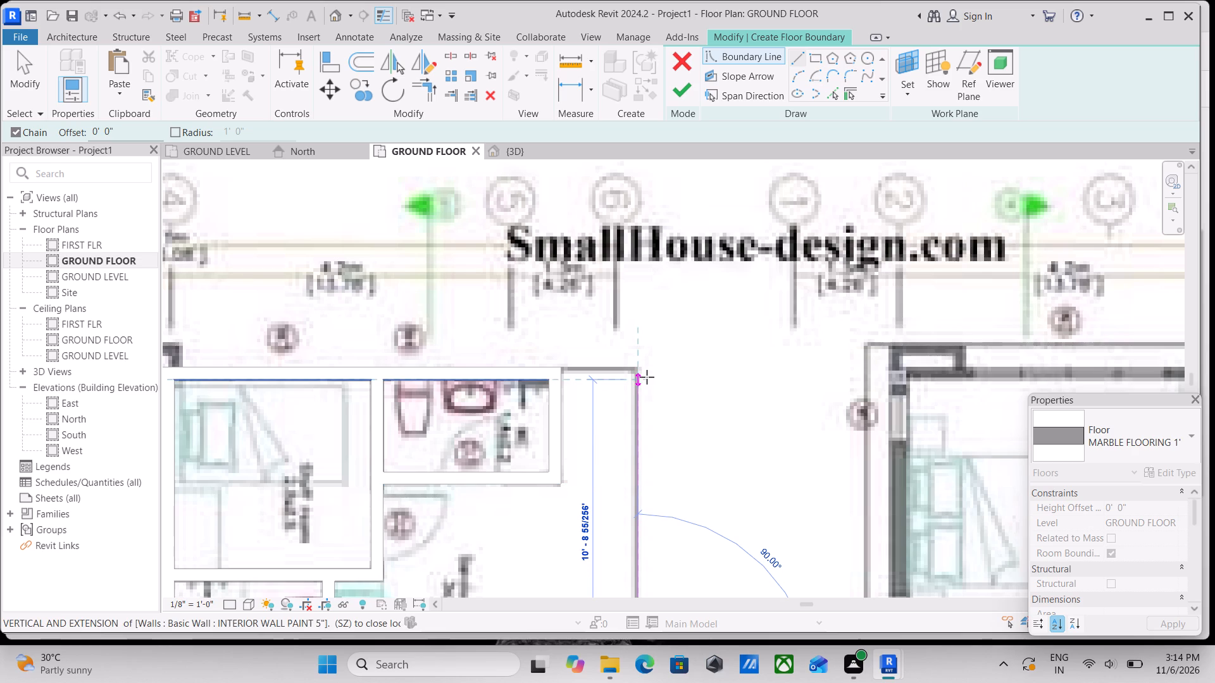
scroll(640, 374, "up", 9)
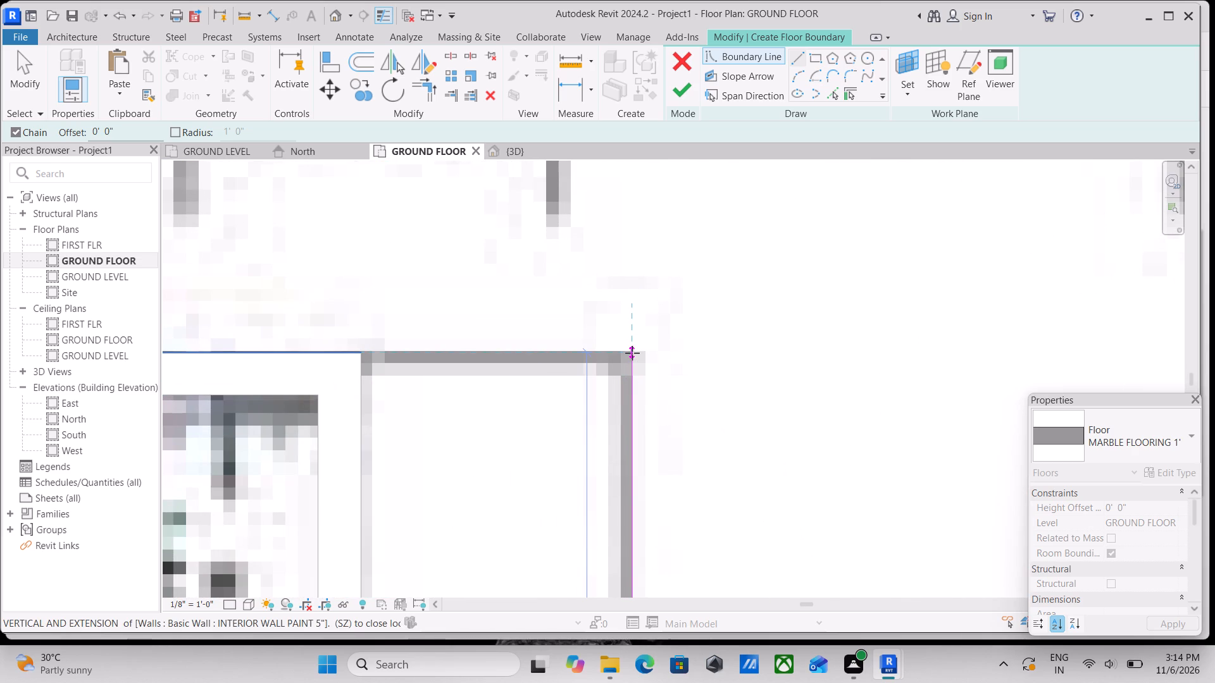
left_click(632, 353)
Extend the boundary about 28'-1" along the outer wall of the WC, staff room and family room to the exterior corner near grid E.
middle_click_drag(396, 355, 499, 335)
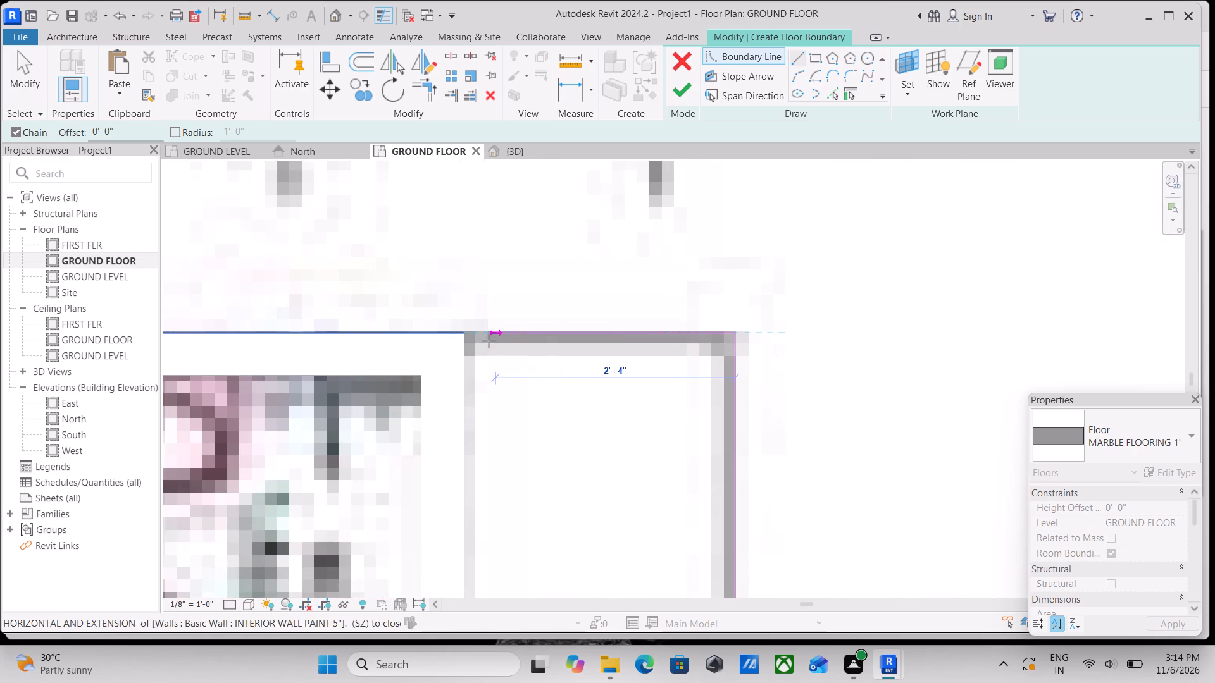
scroll(486, 341, "down", 15)
middle_click_drag(349, 341, 551, 302)
scroll(350, 340, "down", 1)
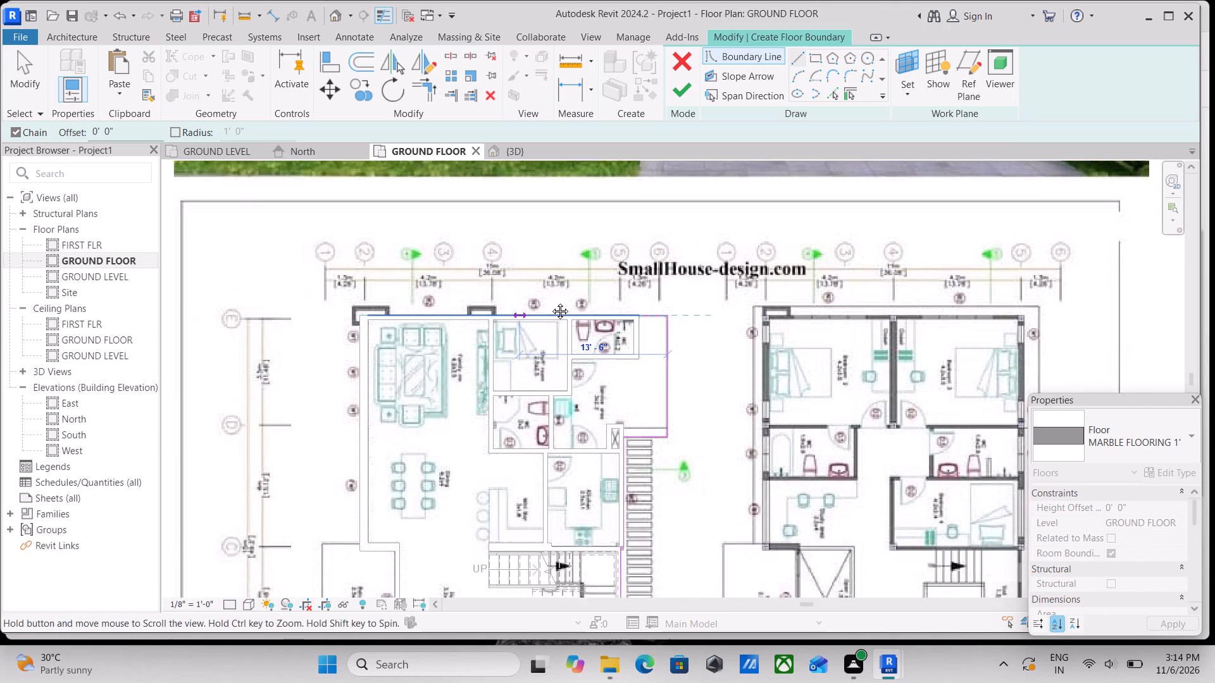
middle_click_drag(551, 302, 552, 301)
scroll(382, 307, "up", 8)
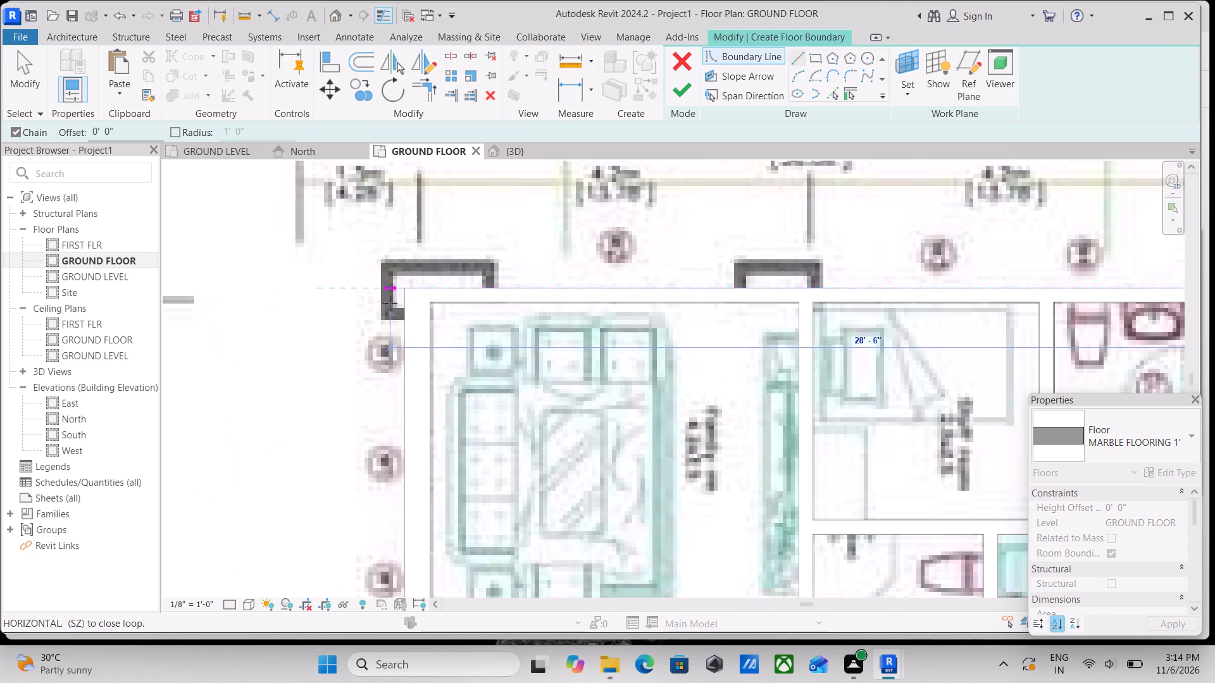
scroll(404, 285, "up", 3)
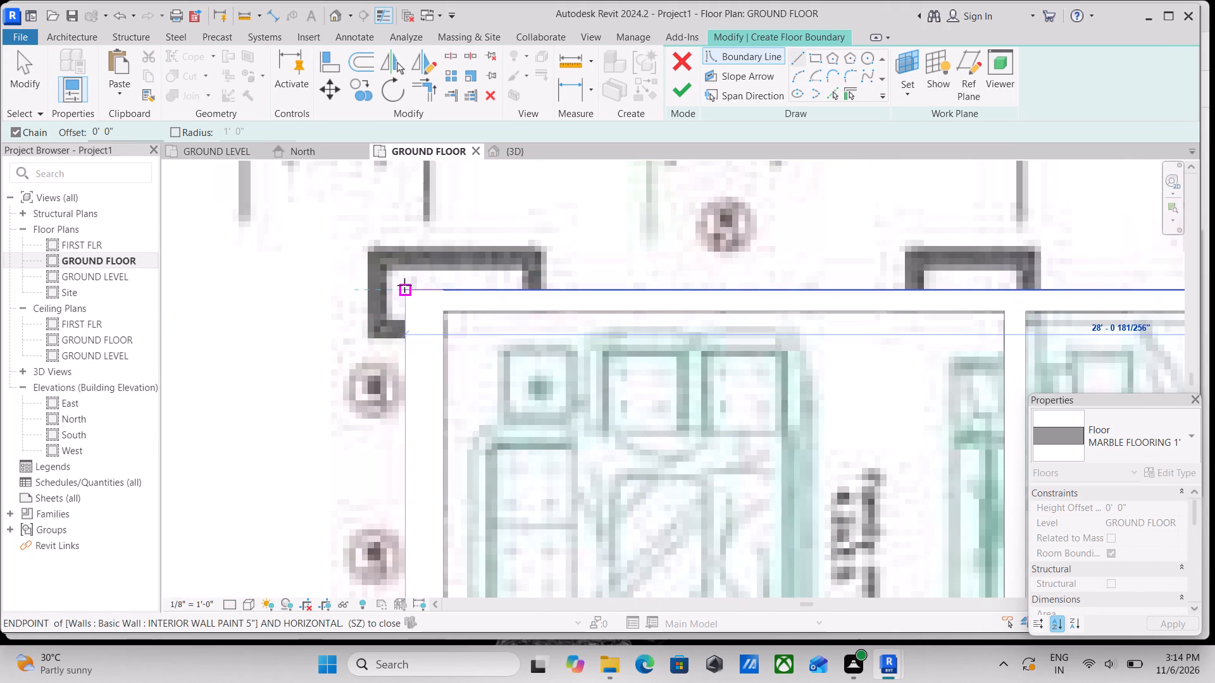
left_click(407, 290)
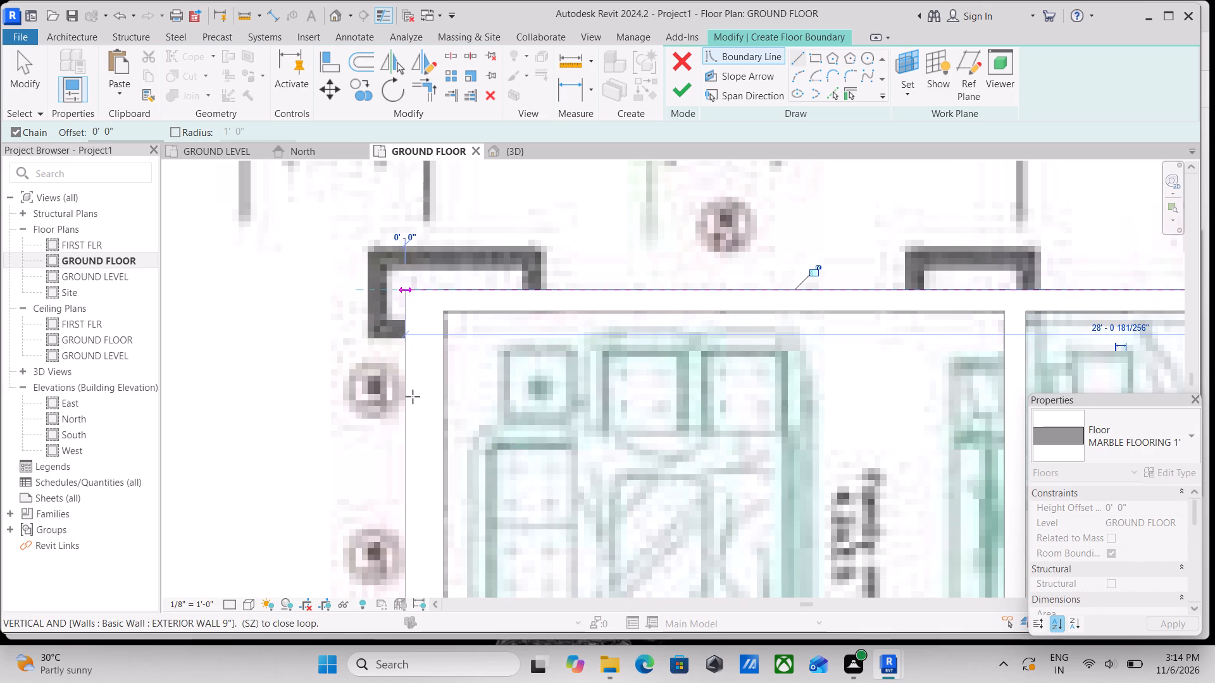
Draw a boundary line about 21'-6" along the outer wall of the family and dining area to the exterior wall corner near grid C.
scroll(414, 402, "down", 7)
middle_click_drag(414, 433, 420, 322)
scroll(415, 426, "down", 3)
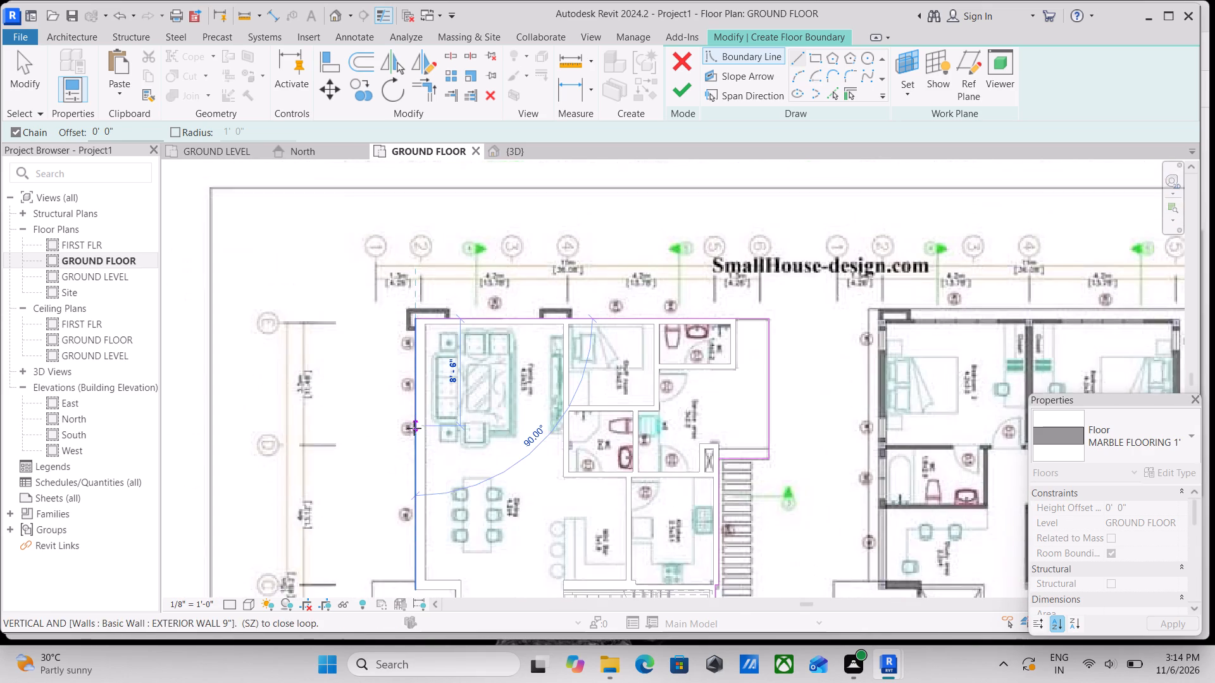
middle_click_drag(414, 428, 421, 349)
scroll(414, 467, "down", 1)
middle_click_drag(414, 467, 422, 402)
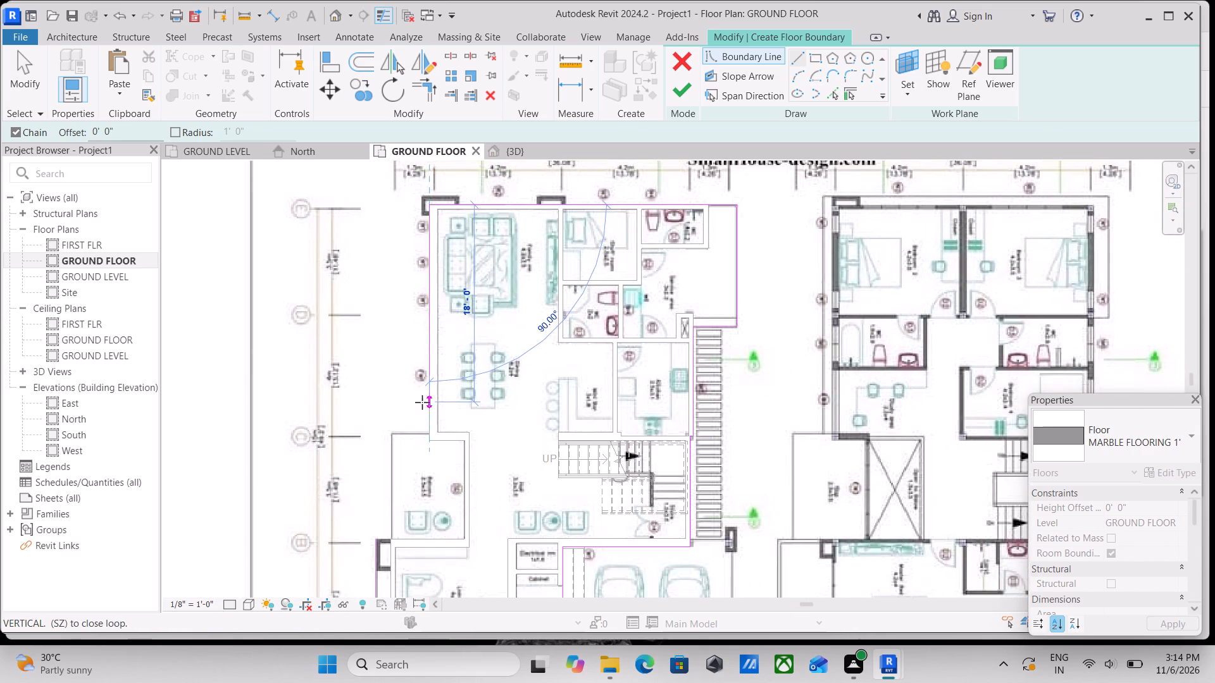
scroll(422, 402, "down", 2)
scroll(425, 426, "up", 2)
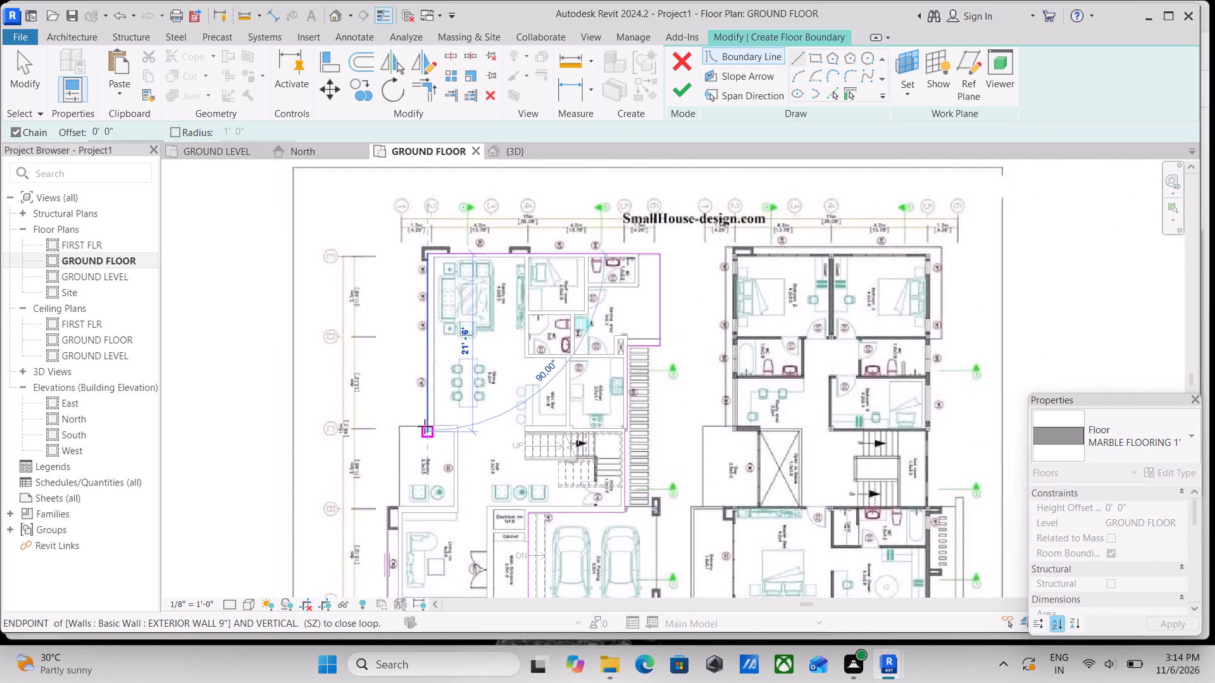
scroll(425, 426, "up", 13)
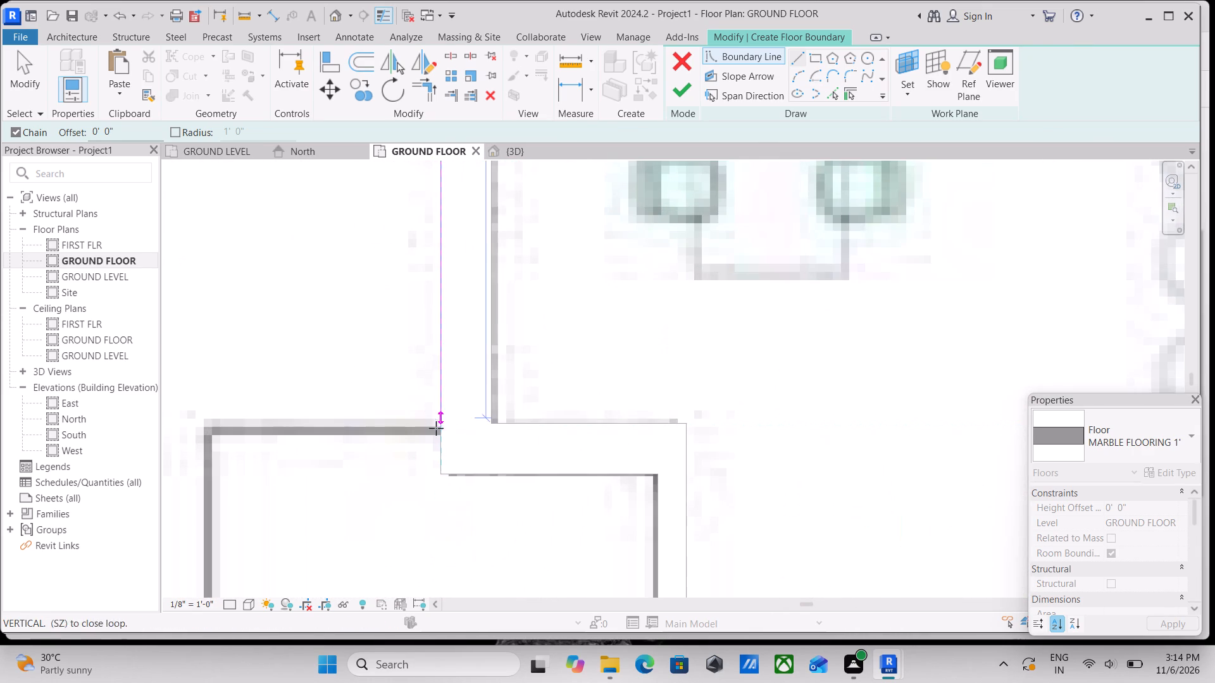
left_click(437, 431)
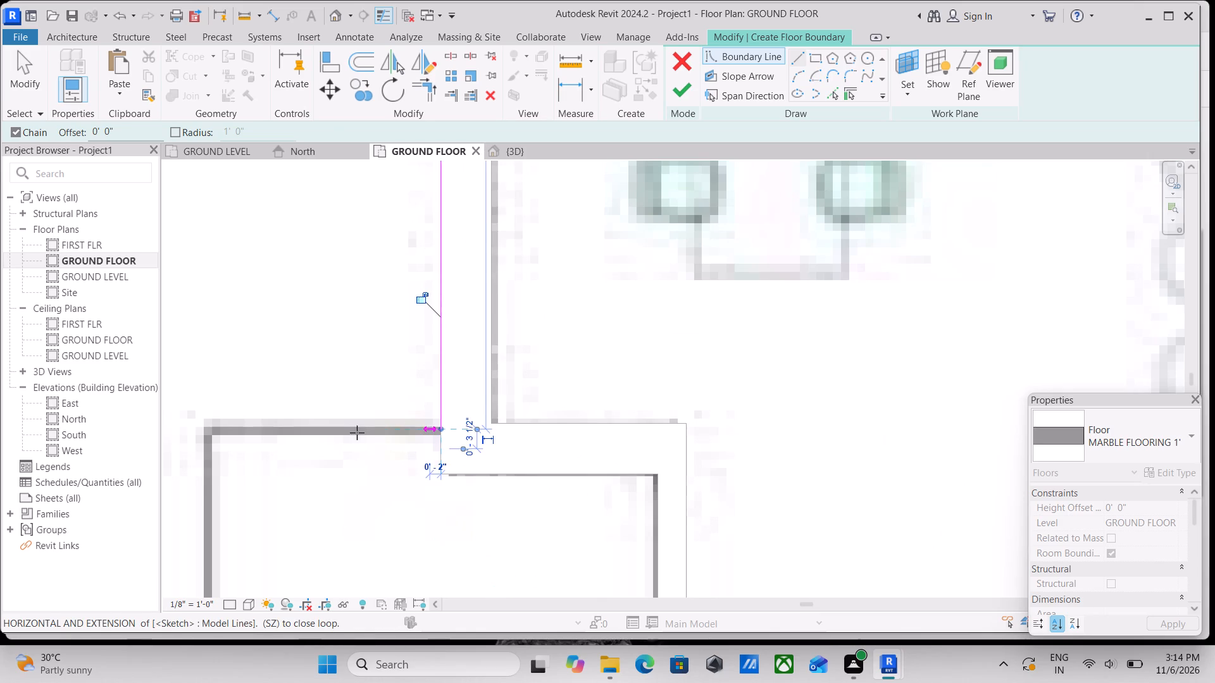
Extend the boundary about 3'-6" outward along the edge of the open seating area to its outer corner.
middle_click_drag(337, 433, 497, 380)
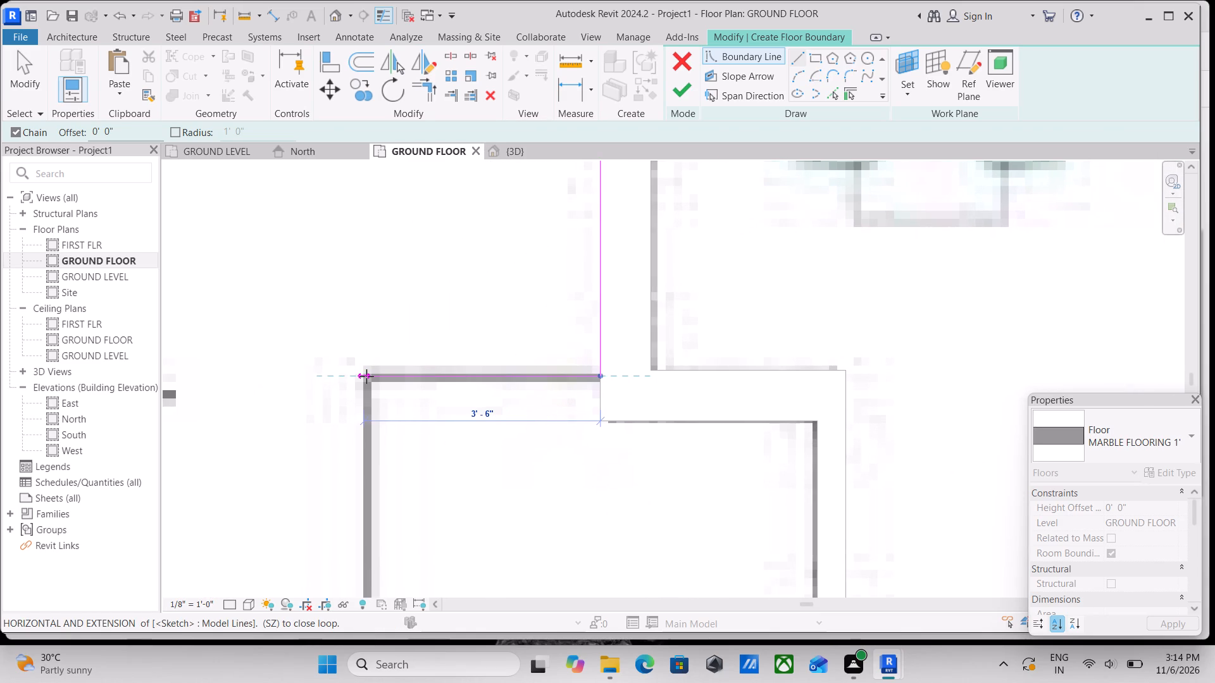
scroll(366, 376, "up", 3)
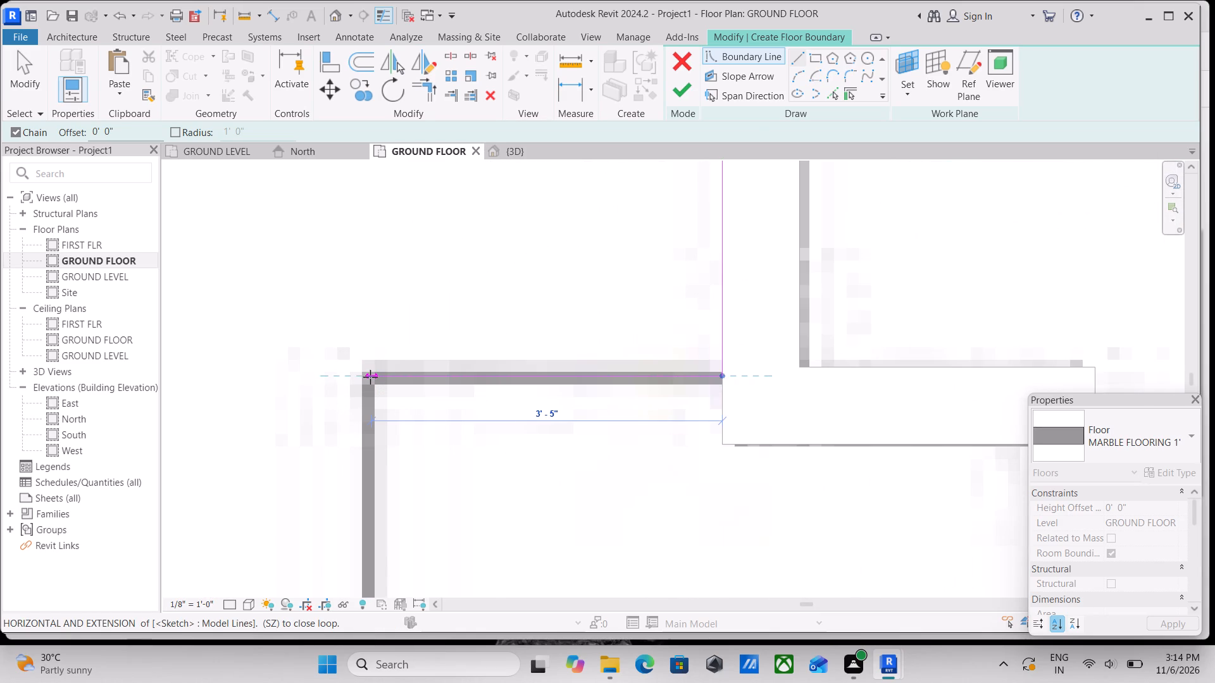
left_click(364, 377)
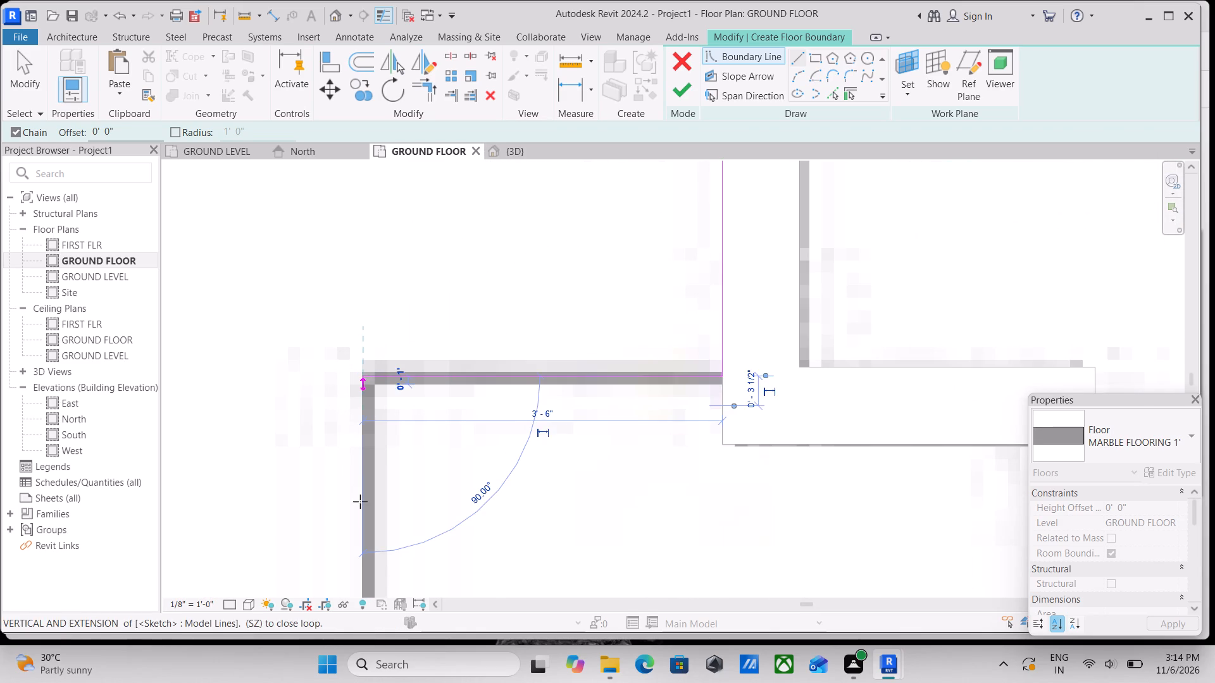
Continue the boundary about 21'-6" along the open seating area's outer edge and the living room's outer wall to the corner near grid A.
middle_click_drag(360, 501, 408, 376)
scroll(414, 453, "down", 7)
middle_click_drag(413, 457, 416, 352)
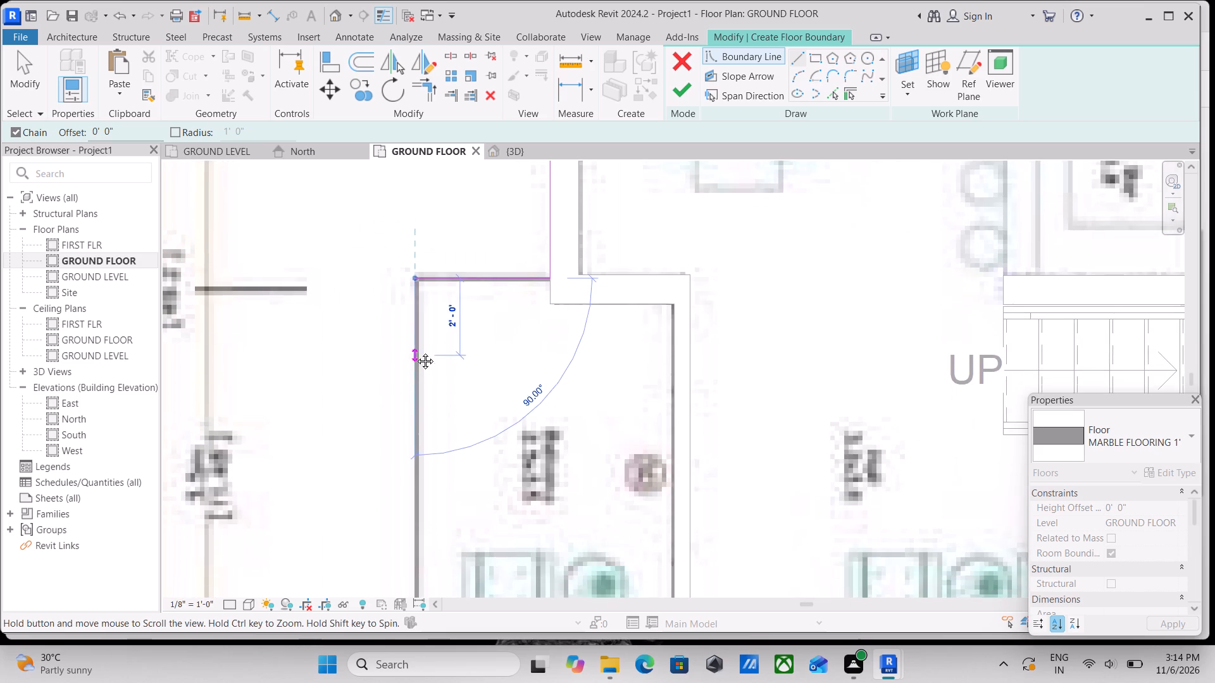
middle_click_drag(416, 352, 416, 352)
scroll(407, 510, "down", 1)
middle_click_drag(407, 510, 436, 372)
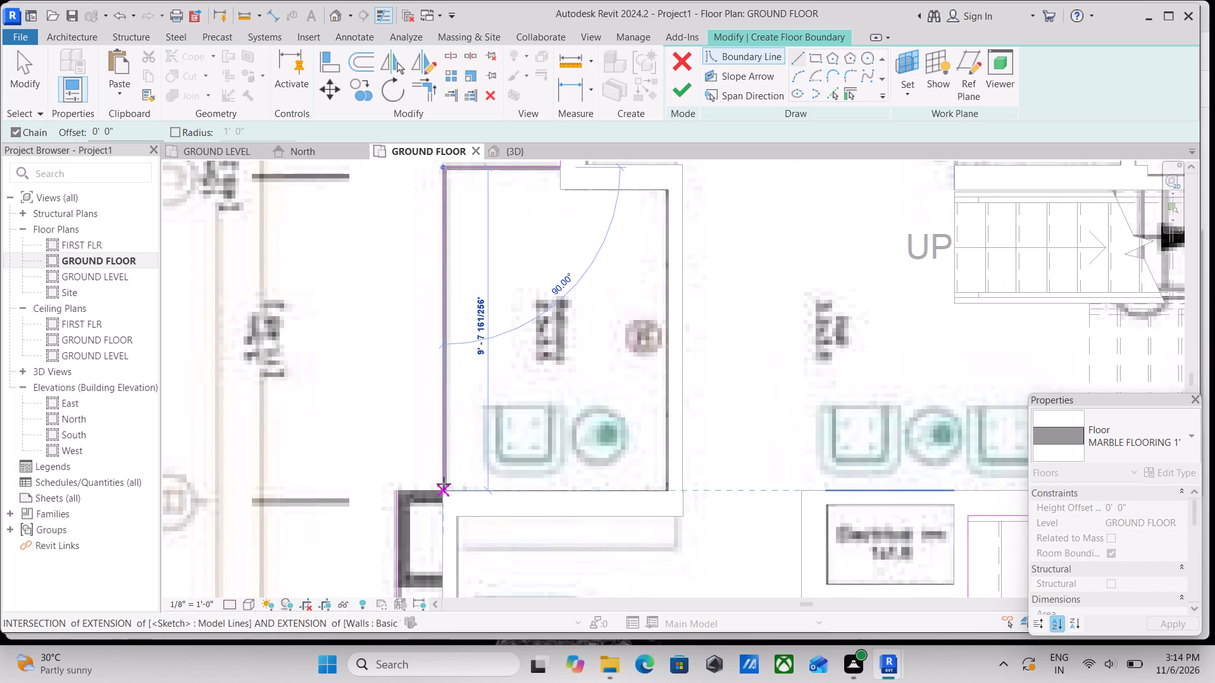
scroll(444, 484, "up", 1)
middle_click_drag(444, 484, 453, 386)
scroll(457, 378, "down", 3)
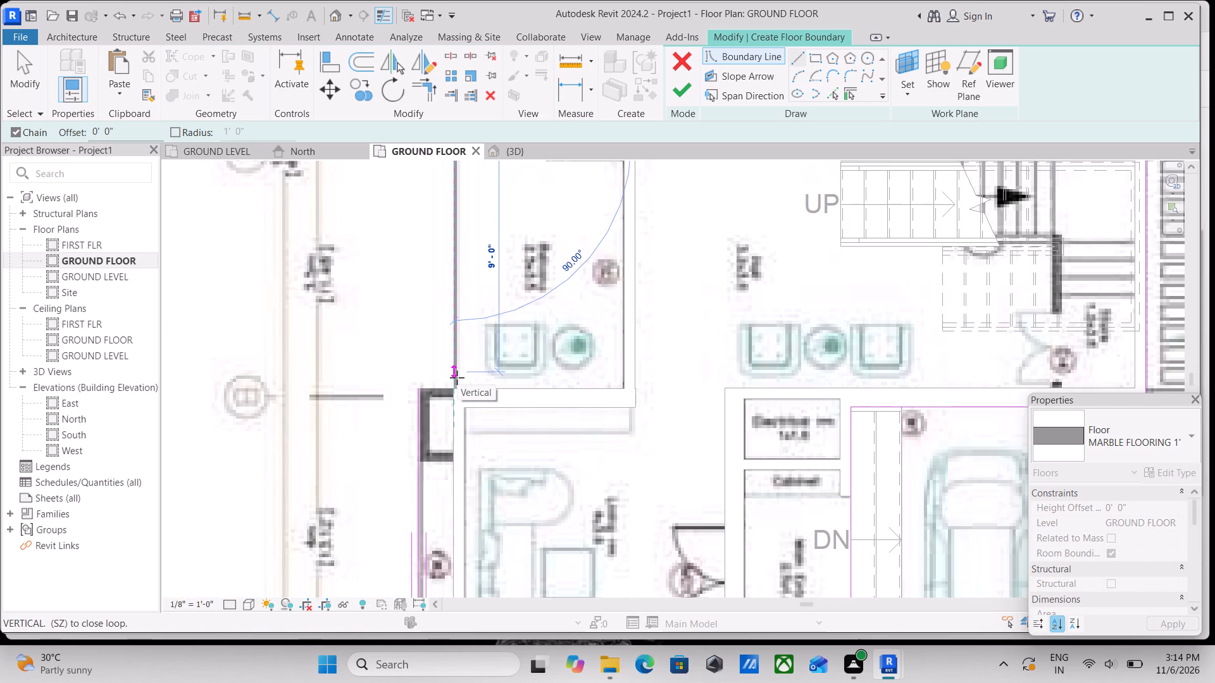
scroll(458, 386, "up", 1)
scroll(458, 386, "down", 4)
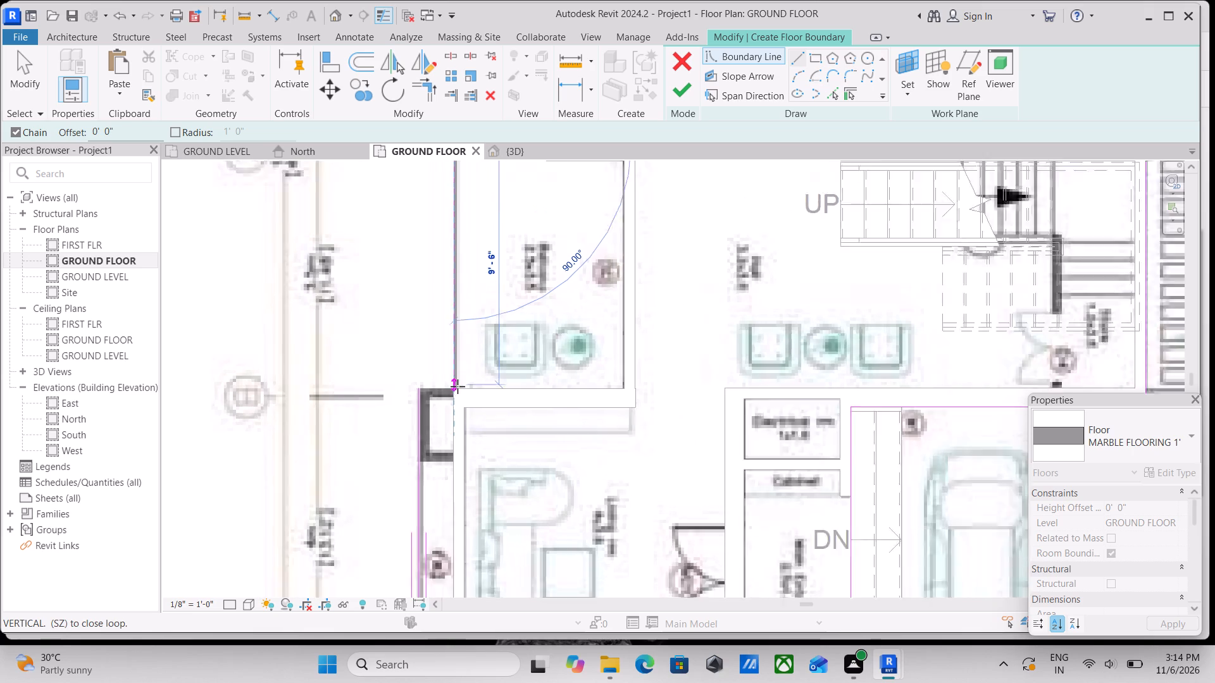
scroll(458, 386, "down", 8)
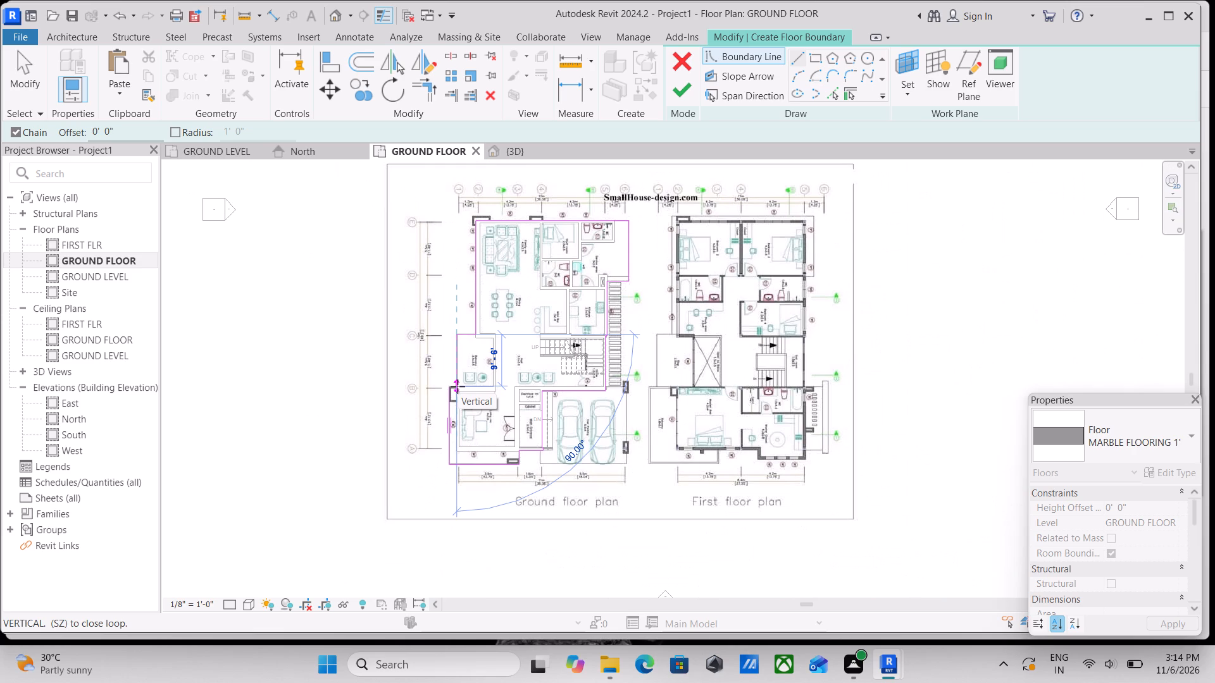
scroll(458, 453, "up", 6)
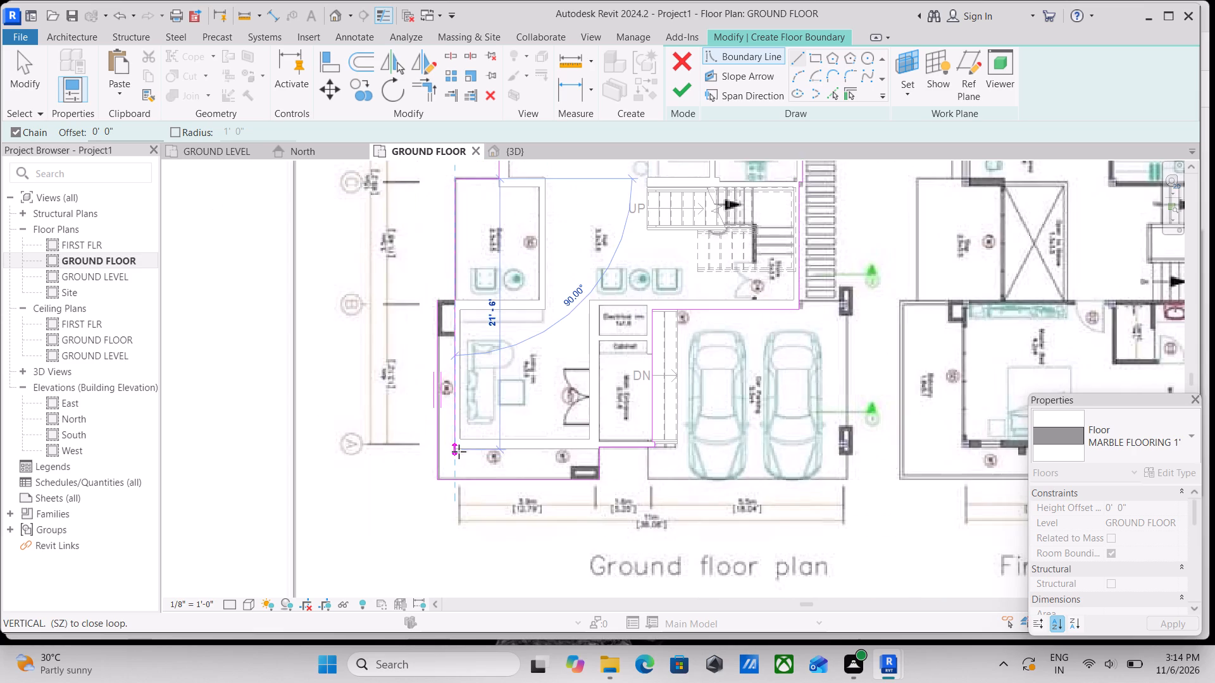
scroll(459, 452, "up", 3)
left_click(455, 446)
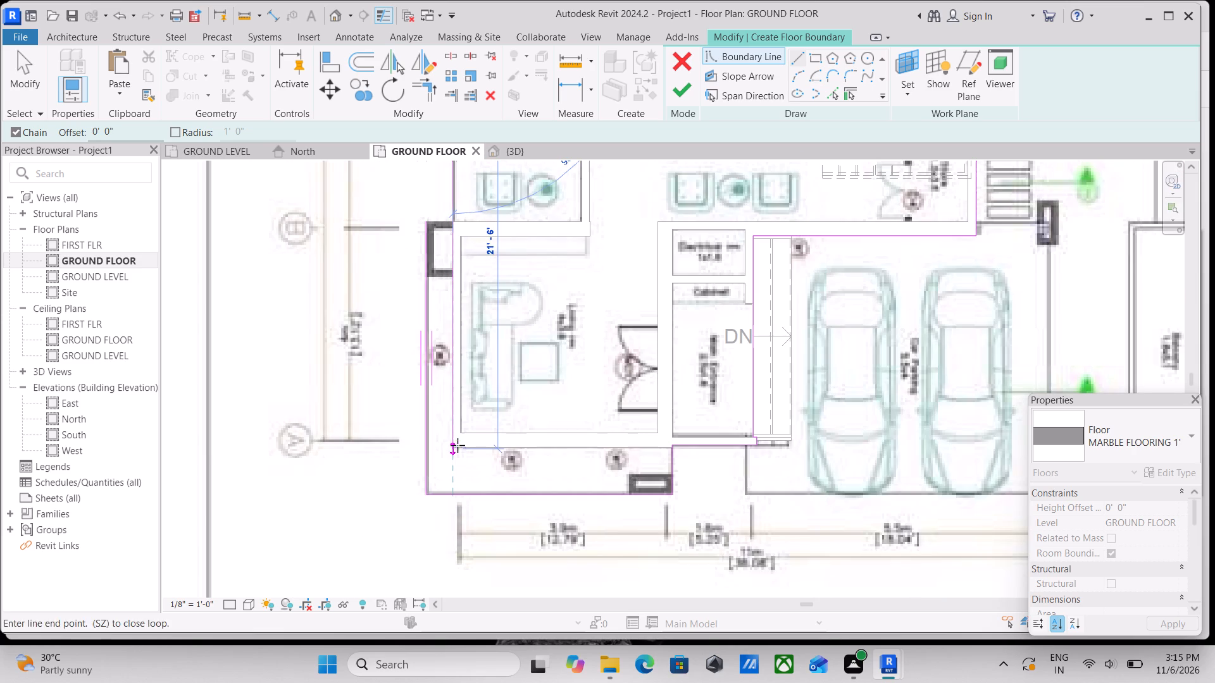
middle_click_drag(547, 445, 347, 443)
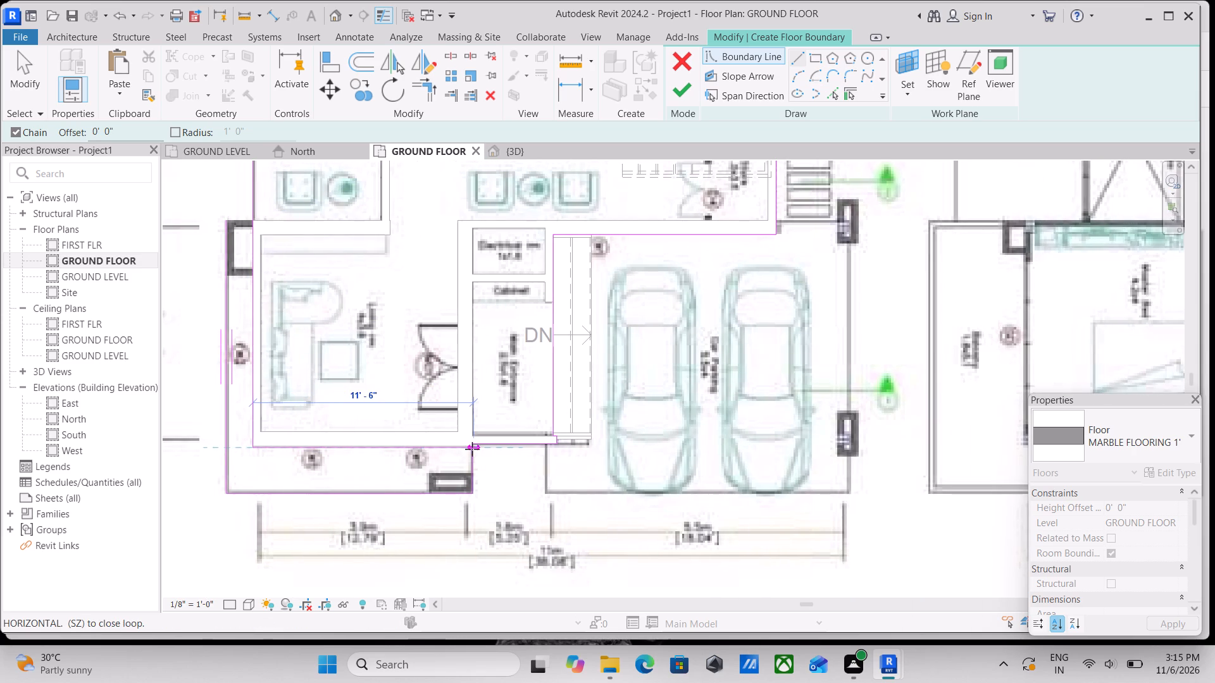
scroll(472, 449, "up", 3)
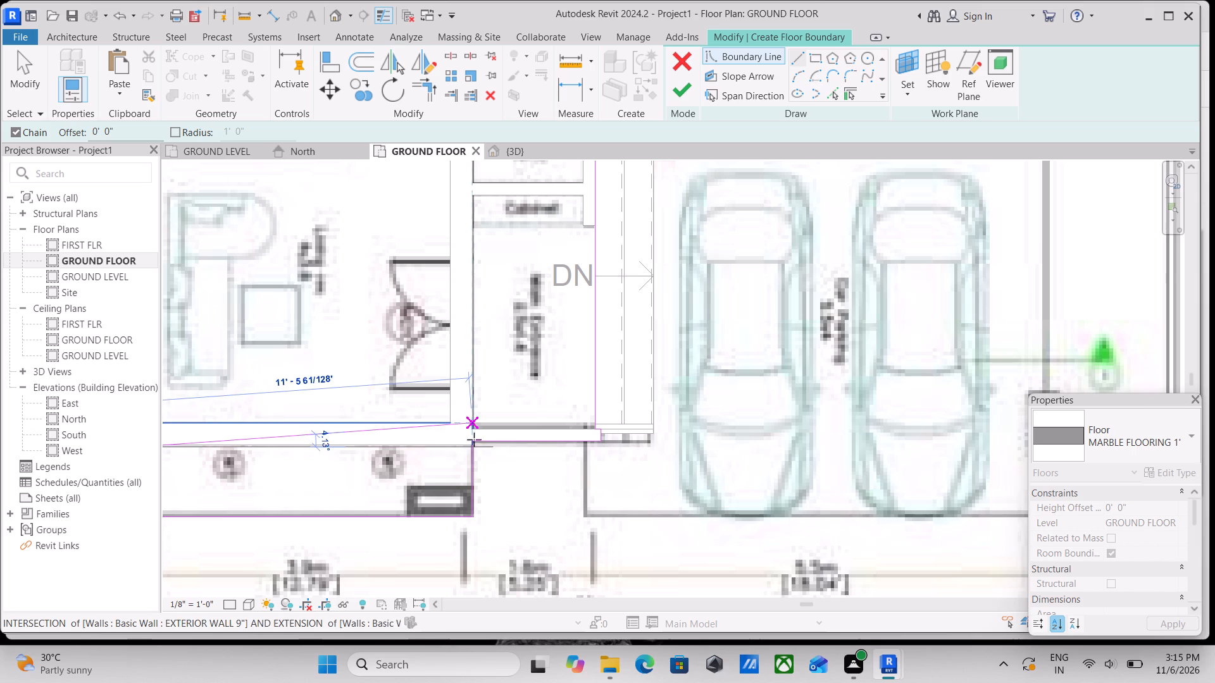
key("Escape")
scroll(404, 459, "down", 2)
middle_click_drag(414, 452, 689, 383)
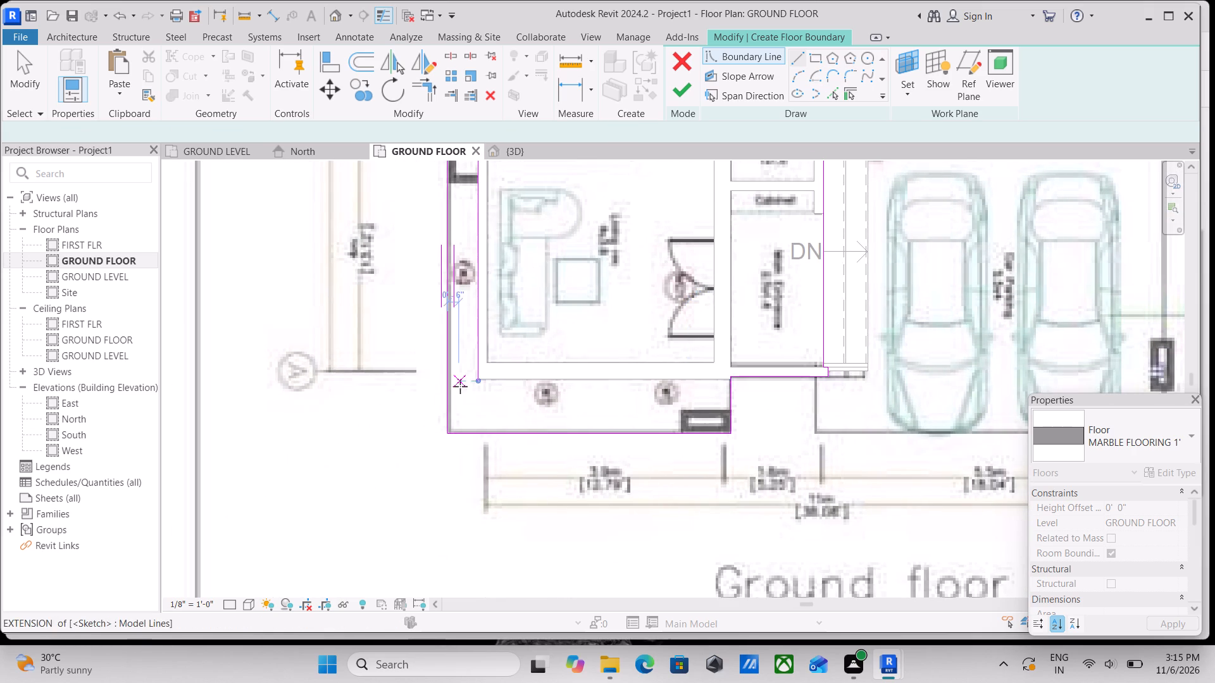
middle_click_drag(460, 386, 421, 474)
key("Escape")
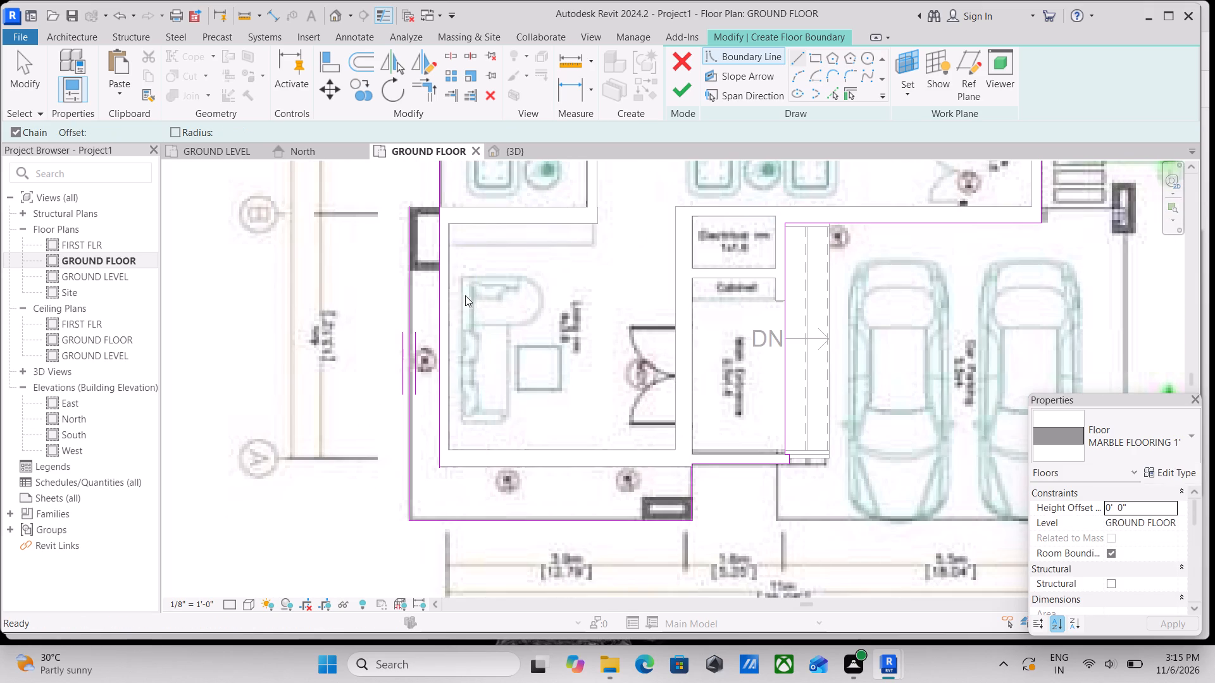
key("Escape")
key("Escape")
Delete the two boundary lines that trace the outermost long and front edges of the strip around the living room.
left_click(404, 310)
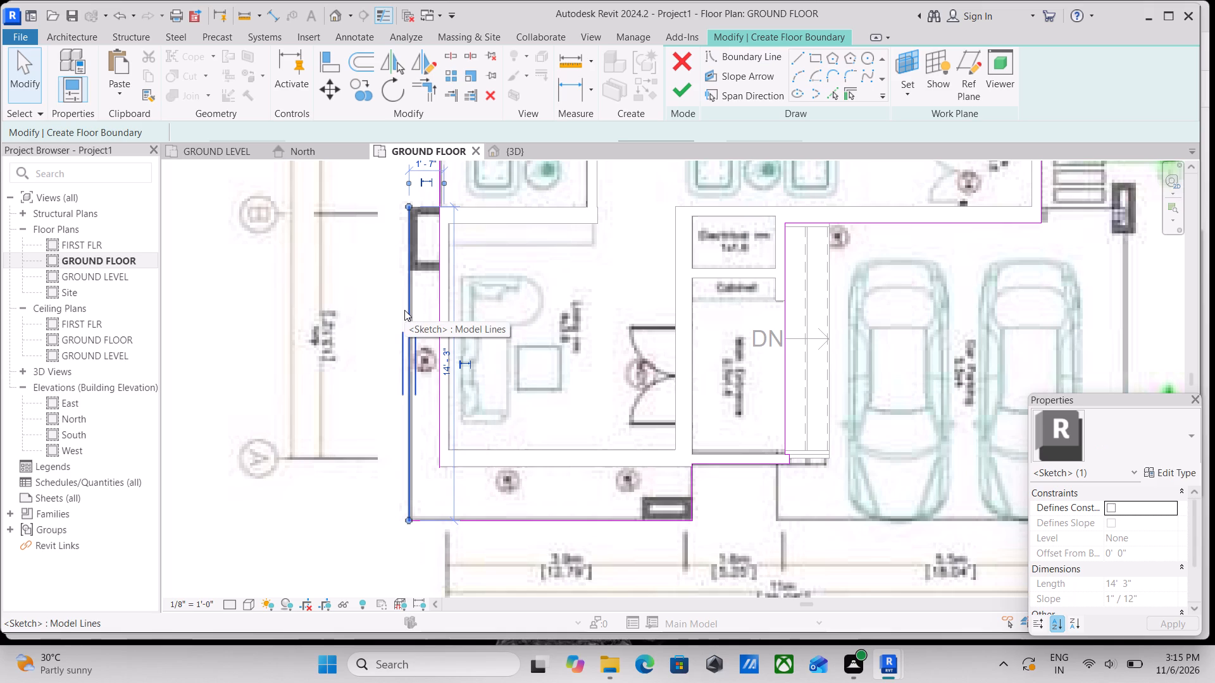
right_click(404, 310)
left_click(495, 435)
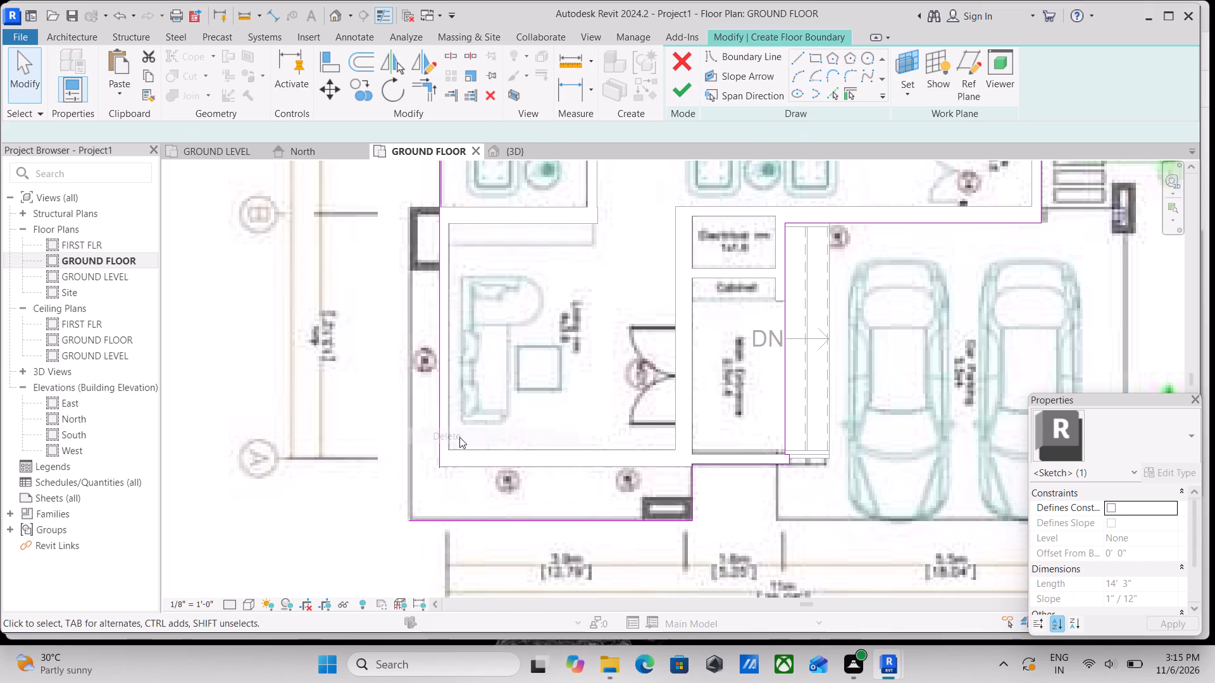
scroll(445, 434, "down", 1)
middle_click_drag(445, 434, 470, 351)
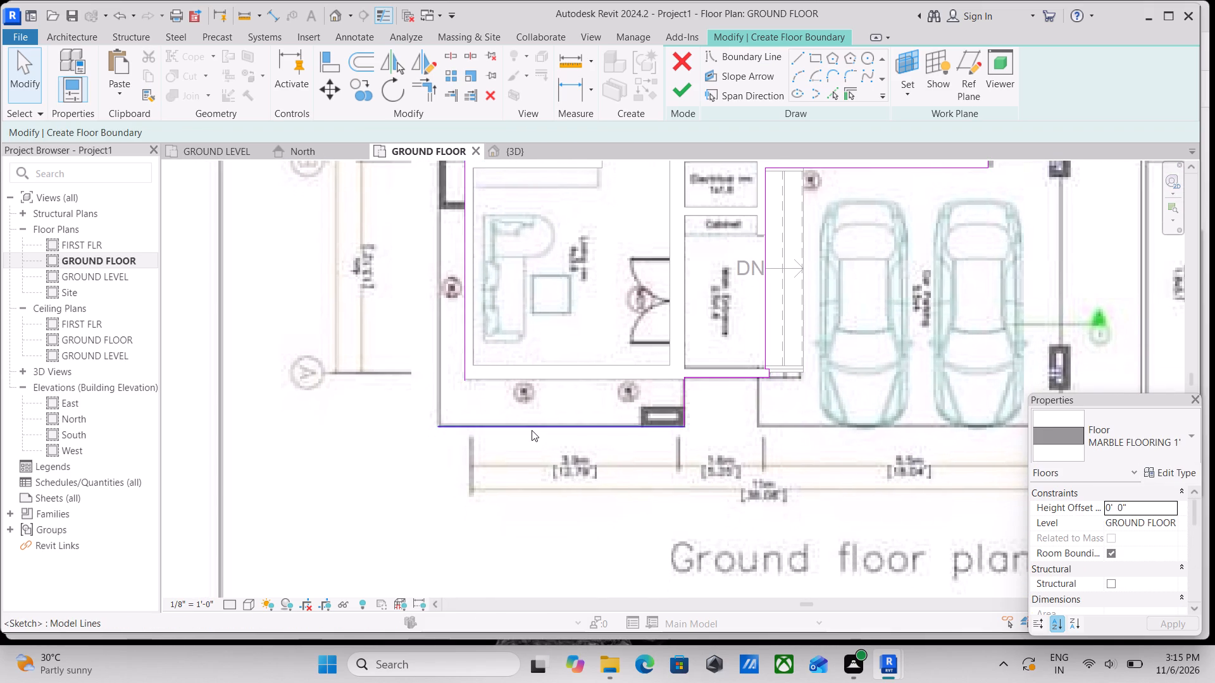
left_click(532, 430)
right_click(532, 430)
left_click(575, 436)
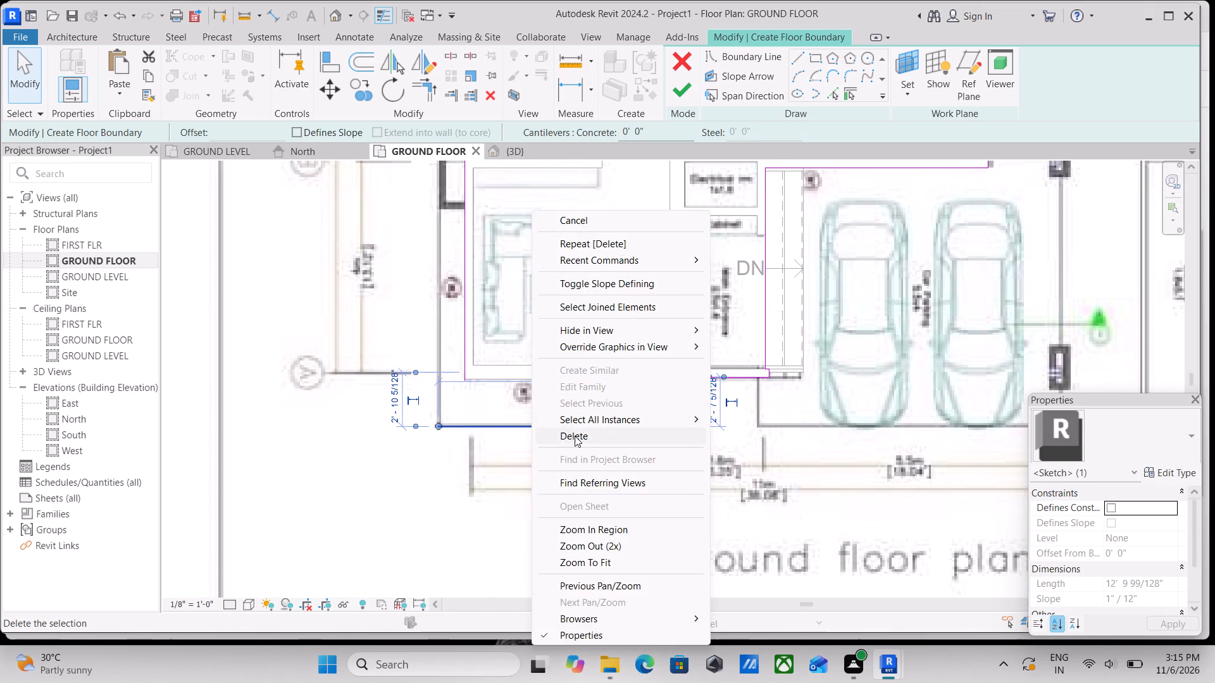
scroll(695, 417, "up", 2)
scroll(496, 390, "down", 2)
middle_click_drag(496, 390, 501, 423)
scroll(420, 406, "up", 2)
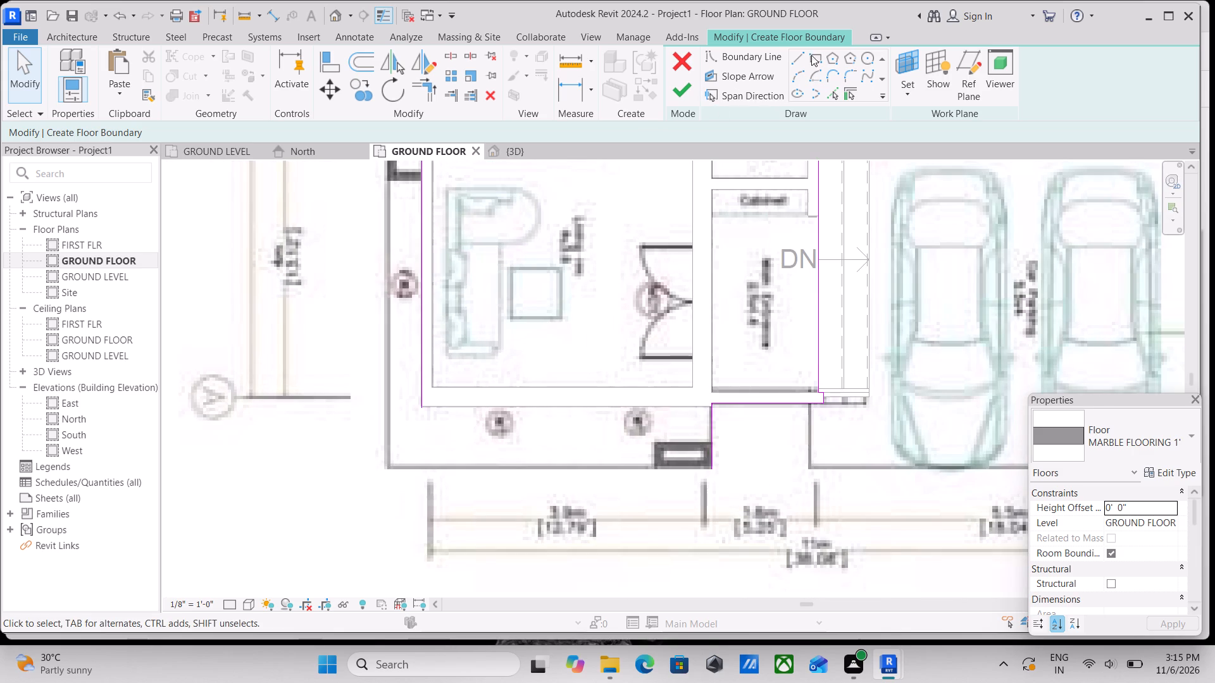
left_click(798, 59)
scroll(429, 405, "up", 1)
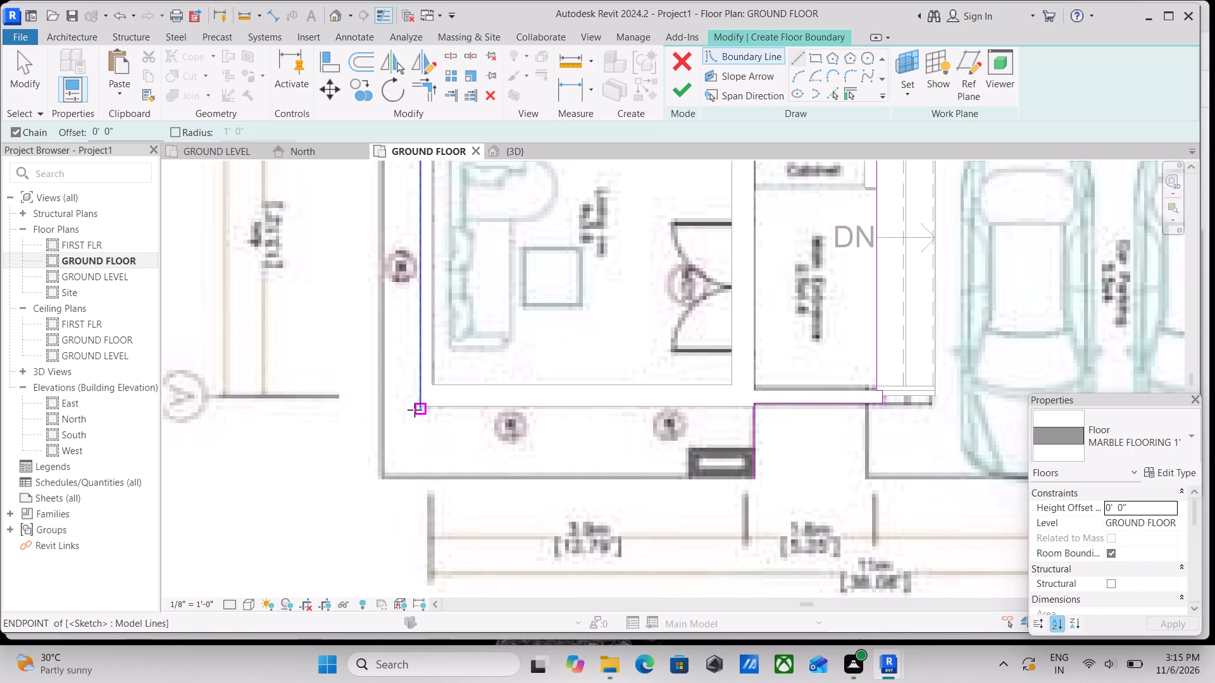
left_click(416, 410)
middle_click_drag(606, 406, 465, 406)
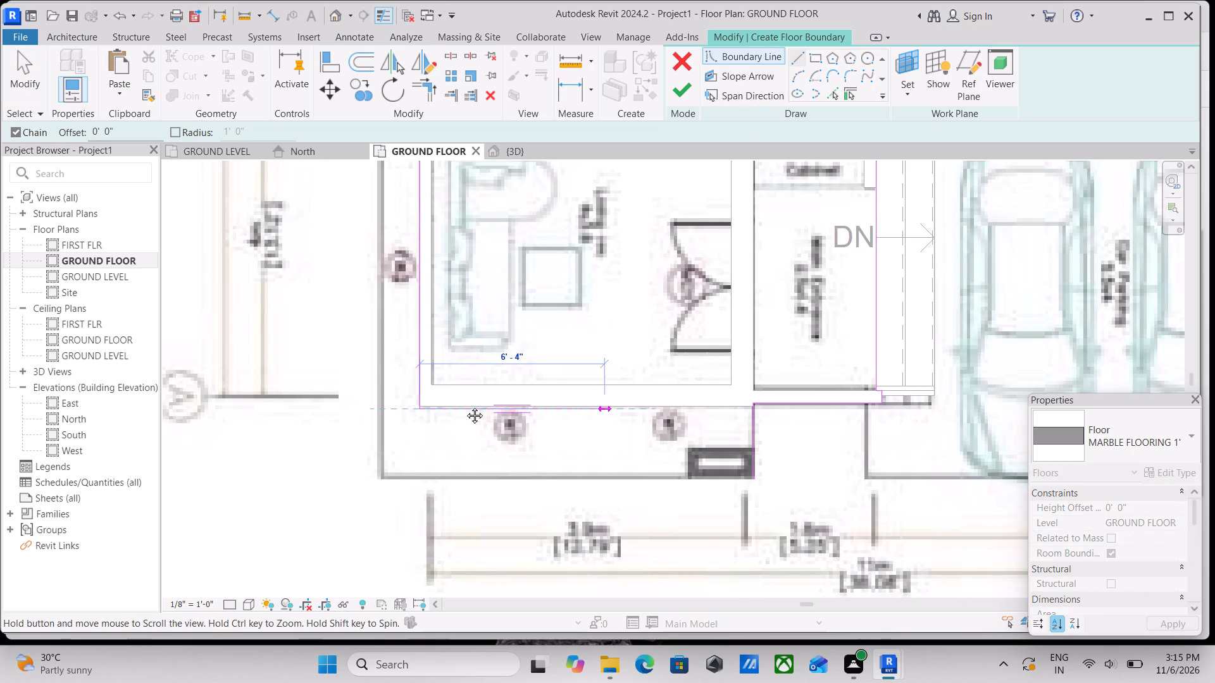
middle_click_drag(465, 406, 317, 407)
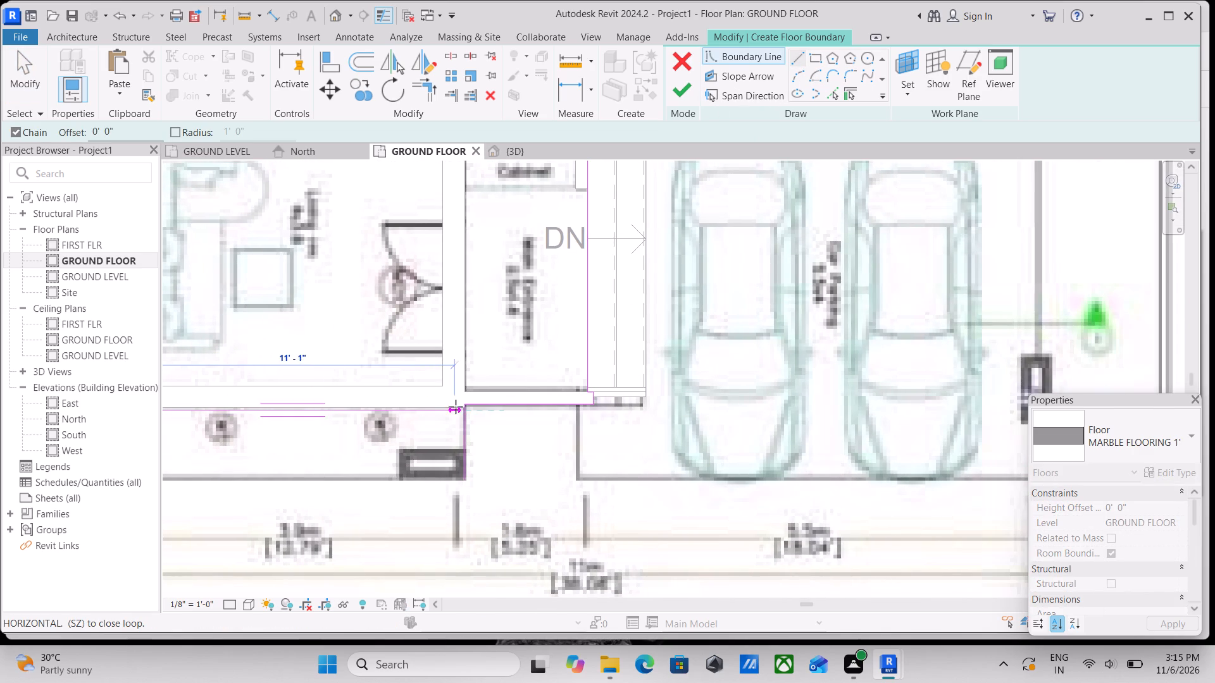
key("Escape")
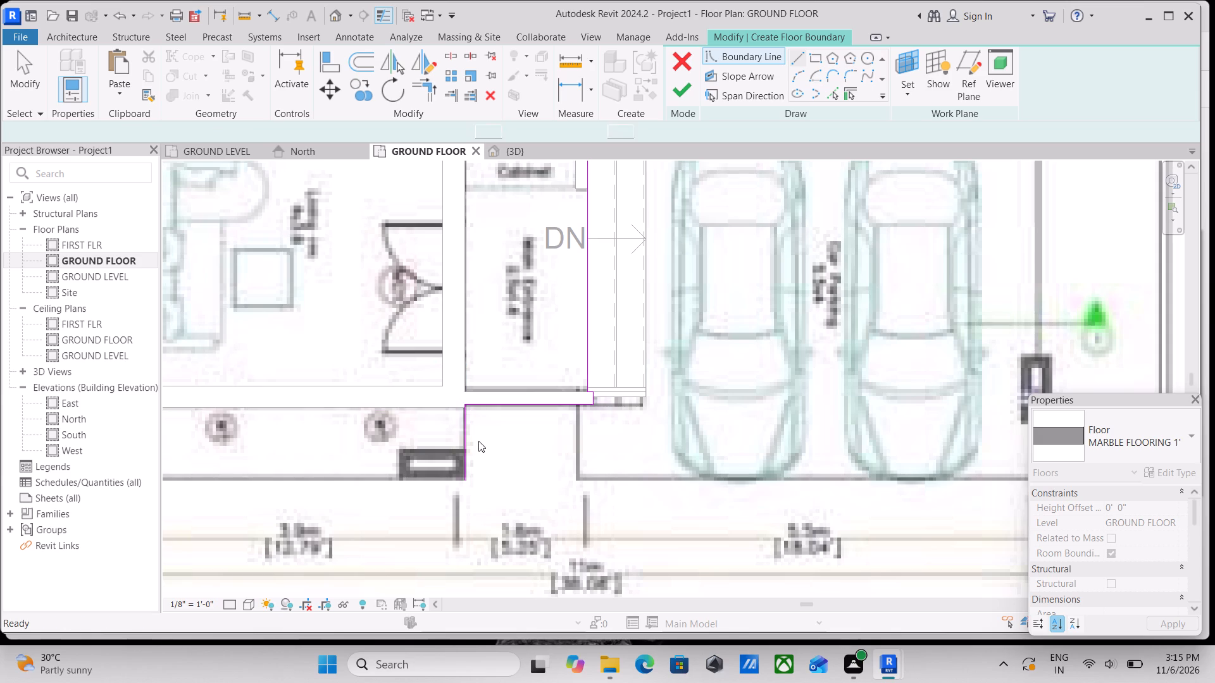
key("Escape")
Delete the short boundary line beside the pillar, between the living room's front strip and the main entrance.
scroll(475, 446, "up", 1)
left_click(462, 435)
right_click(462, 435)
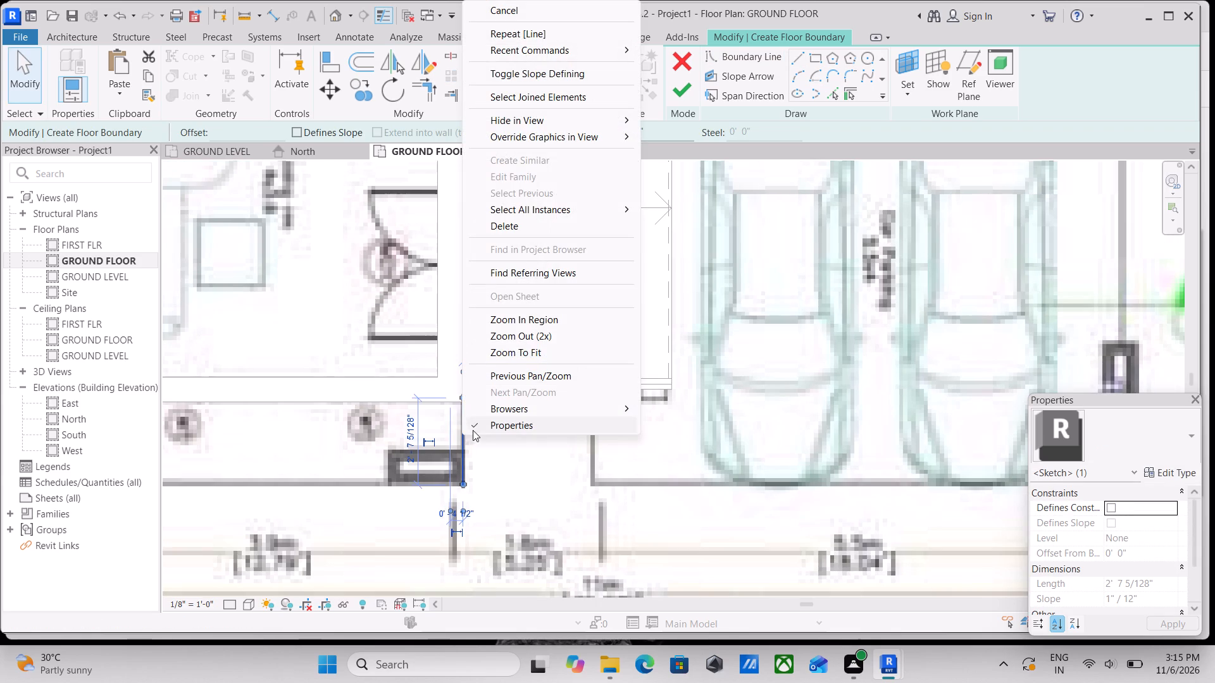
left_click(530, 225)
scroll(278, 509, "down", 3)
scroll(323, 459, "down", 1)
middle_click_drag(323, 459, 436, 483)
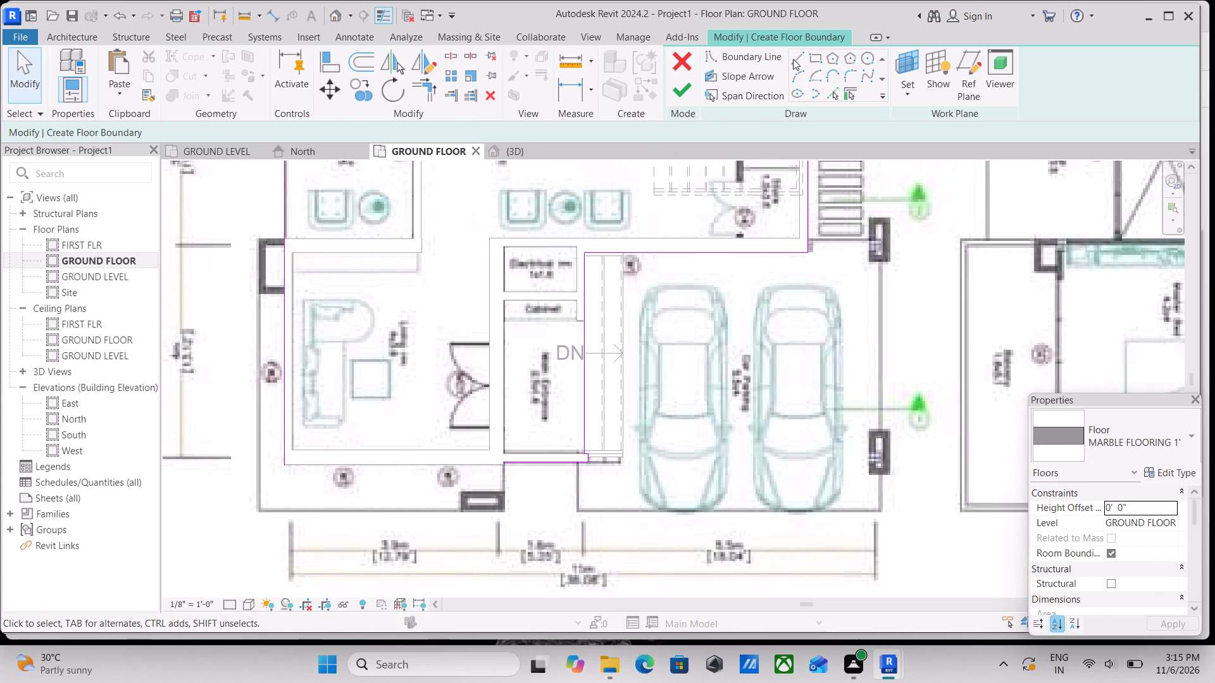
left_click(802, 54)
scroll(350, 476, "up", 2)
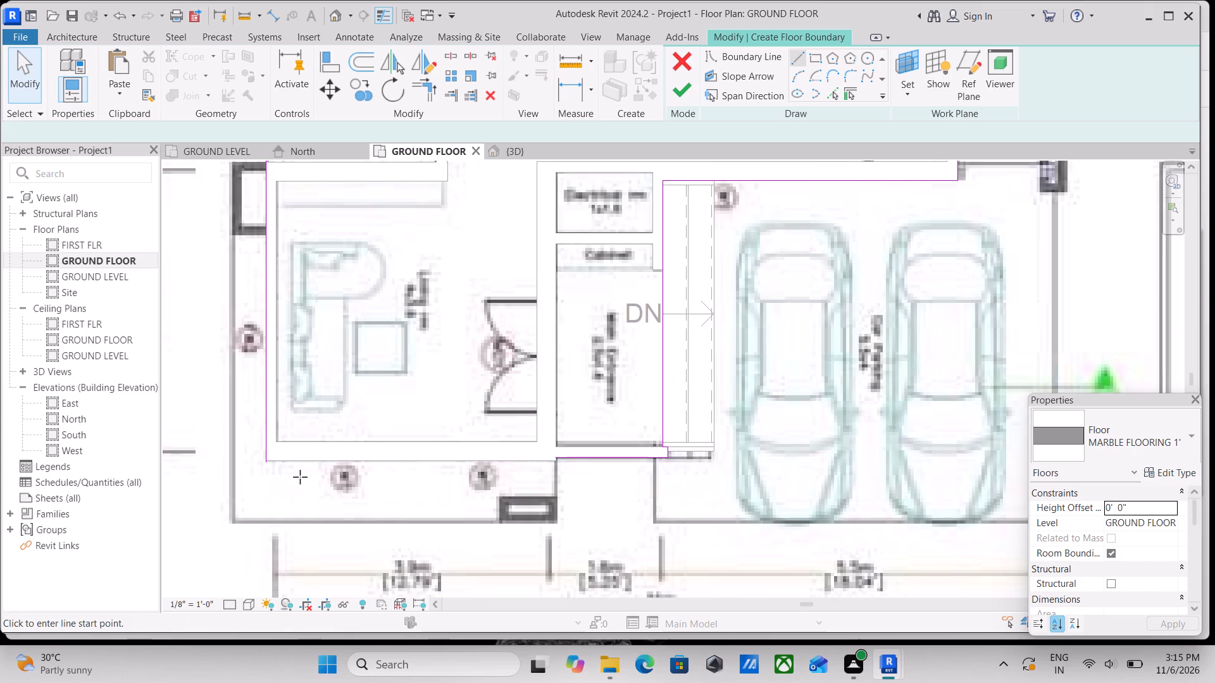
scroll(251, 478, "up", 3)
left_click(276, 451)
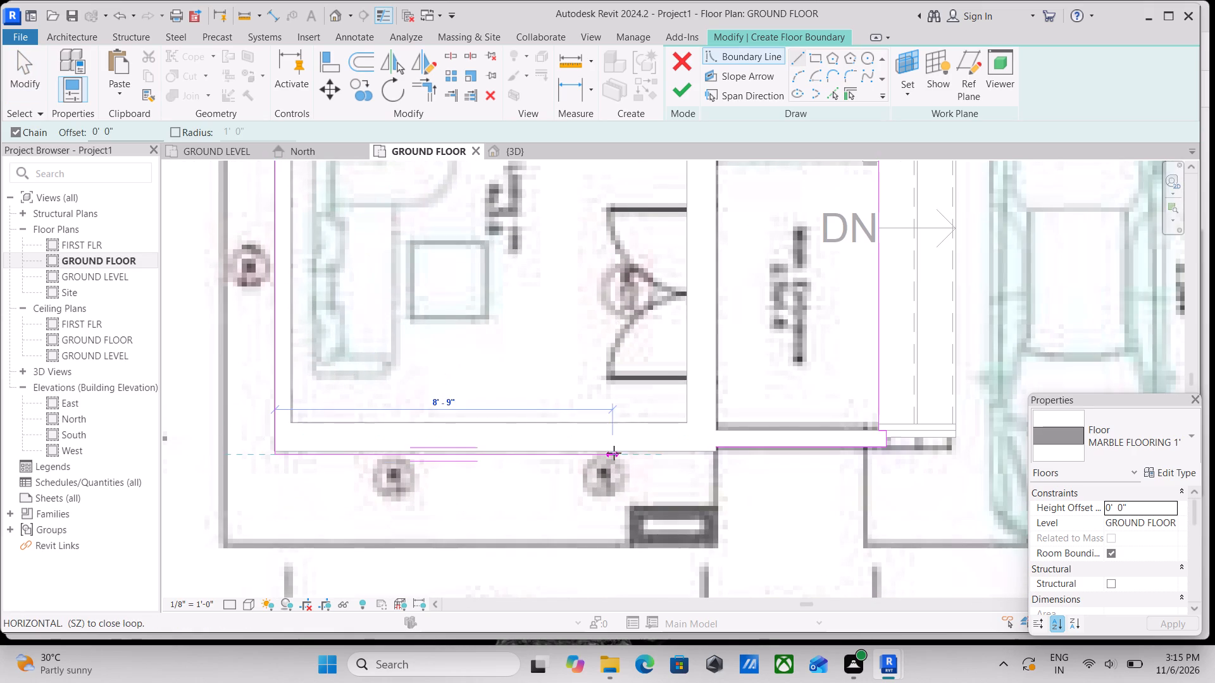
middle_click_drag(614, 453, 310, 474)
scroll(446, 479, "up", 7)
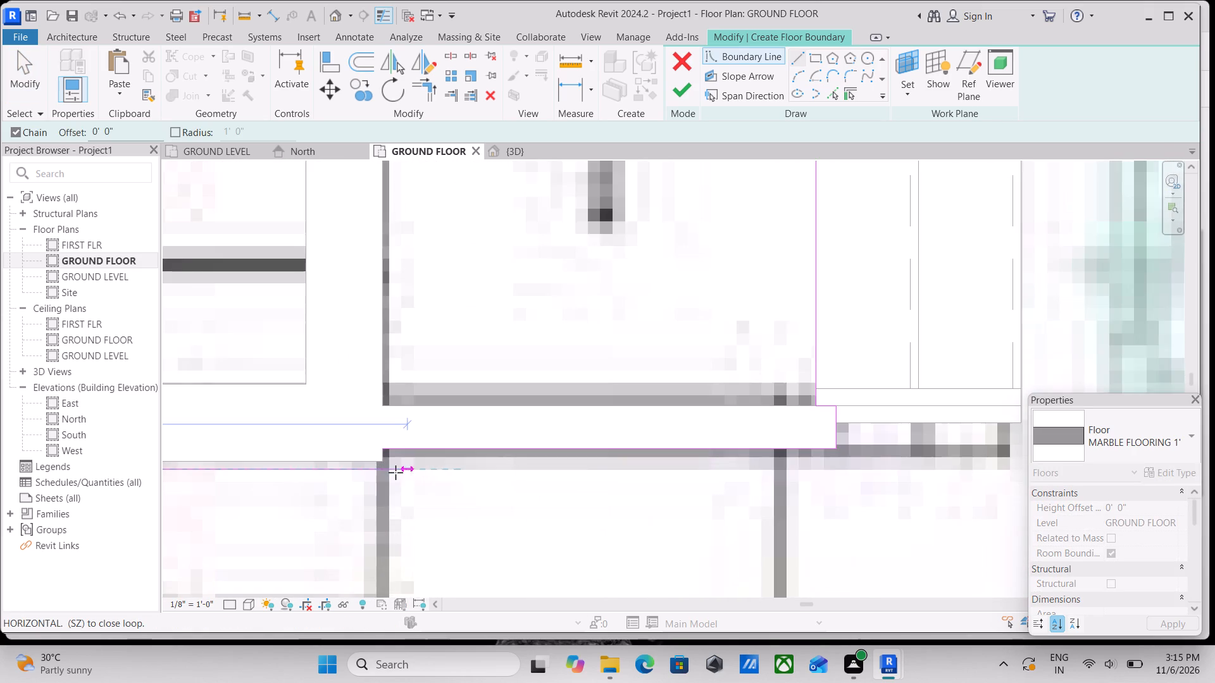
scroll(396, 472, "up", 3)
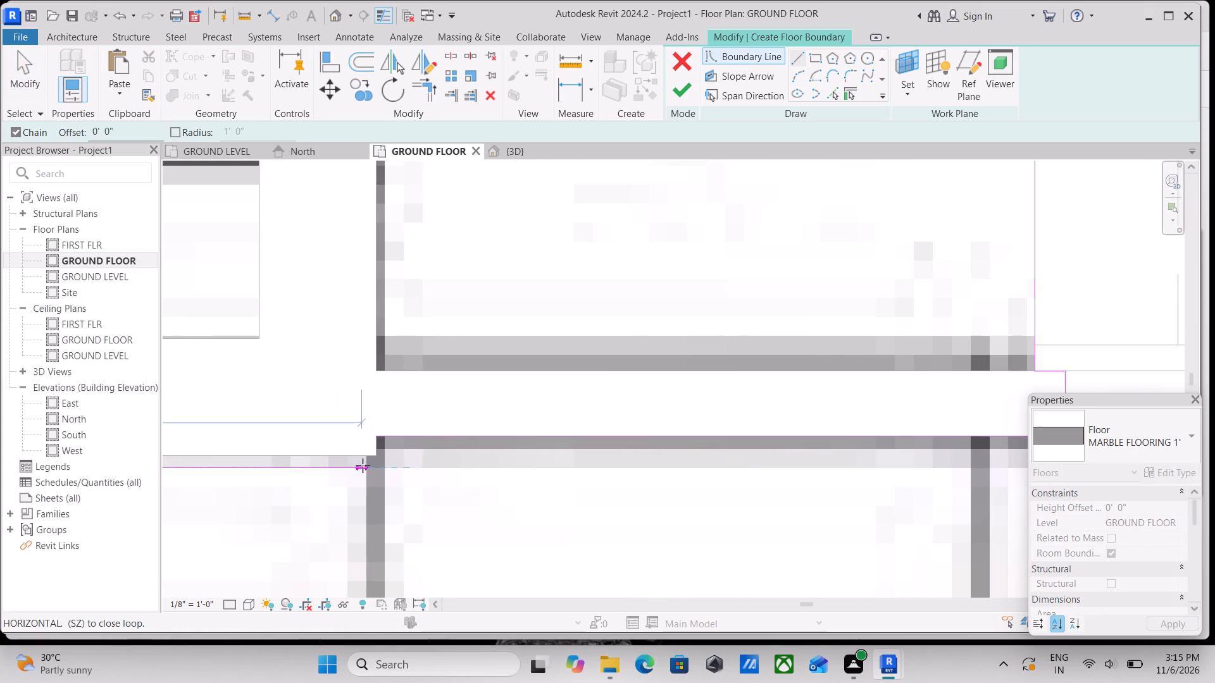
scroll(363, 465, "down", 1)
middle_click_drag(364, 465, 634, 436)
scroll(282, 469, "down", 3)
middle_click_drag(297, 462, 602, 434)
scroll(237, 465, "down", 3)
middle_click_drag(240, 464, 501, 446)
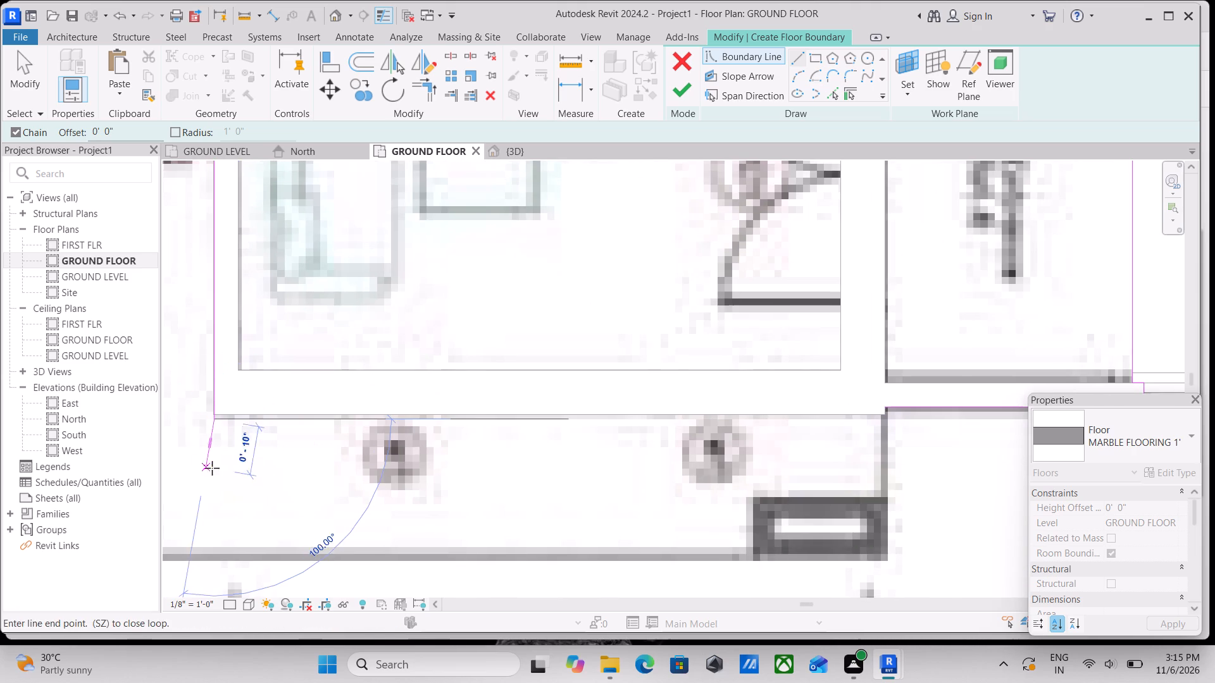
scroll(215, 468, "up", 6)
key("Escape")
Move the long boundary line beside the living room and open seating area about 5/32" outward onto the exterior wall's corner.
scroll(232, 405, "up", 2)
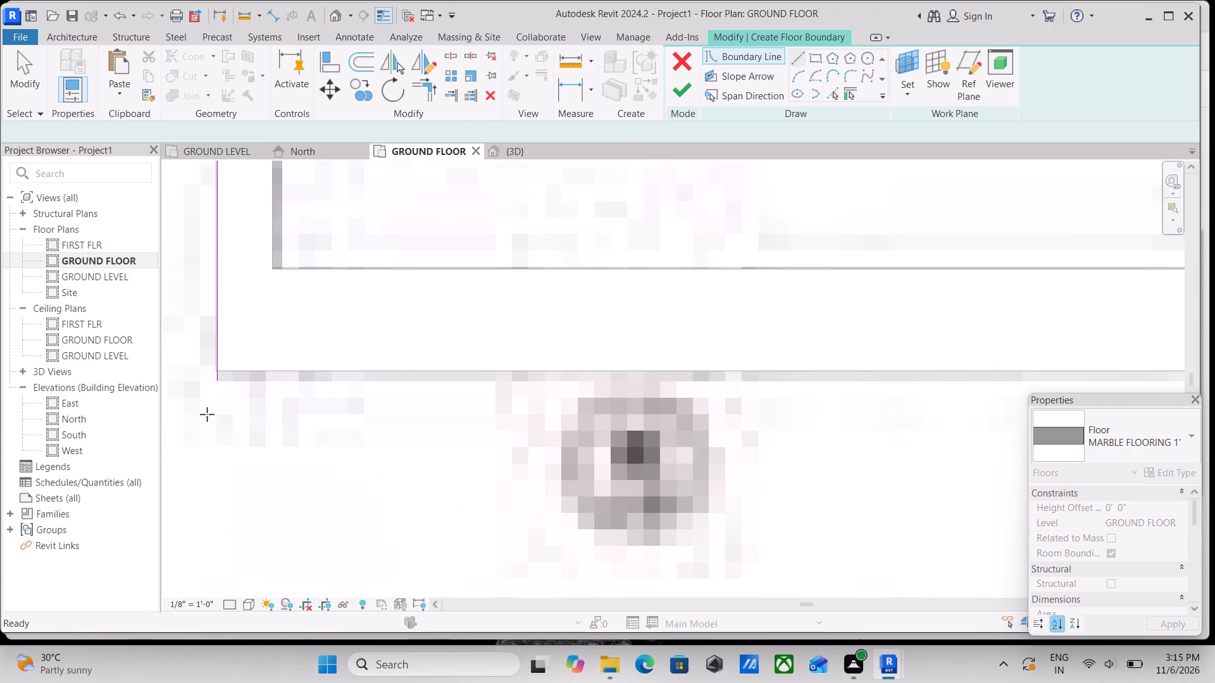
middle_click_drag(192, 414, 232, 511)
scroll(247, 452, "up", 5)
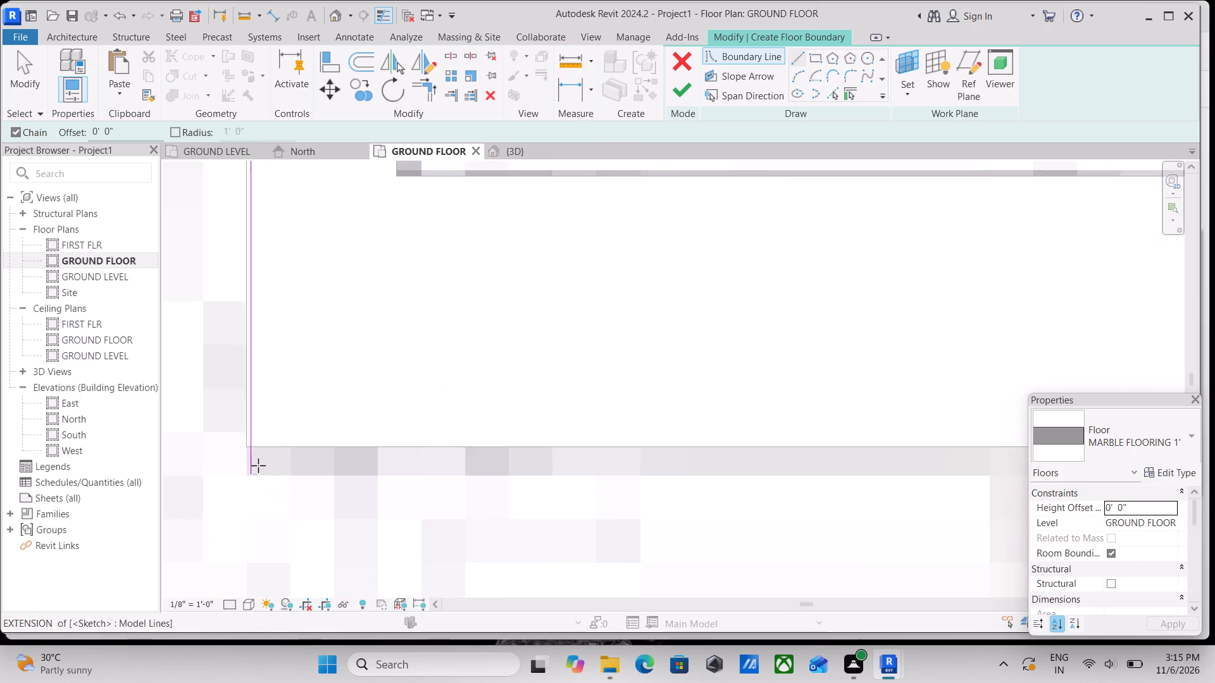
scroll(258, 465, "down", 1)
middle_click_drag(258, 465, 321, 622)
scroll(321, 622, "down", 2)
scroll(352, 507, "down", 4)
middle_click_drag(352, 507, 352, 680)
scroll(348, 469, "down", 4)
middle_click_drag(348, 469, 353, 682)
scroll(353, 680, "up", 1)
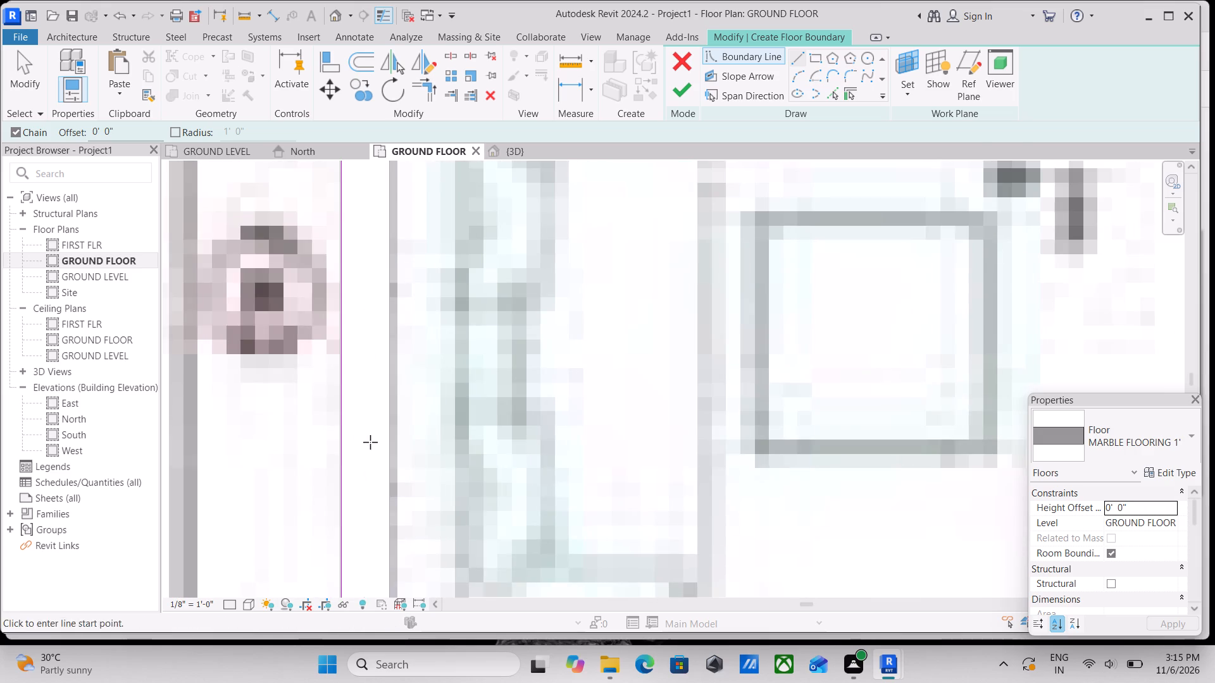
scroll(370, 442, "down", 1)
middle_click_drag(370, 442, 363, 682)
scroll(376, 433, "down", 1)
middle_click_drag(376, 446, 371, 658)
middle_click_drag(374, 431, 367, 593)
scroll(374, 431, "down", 1)
middle_click_drag(348, 368, 349, 462)
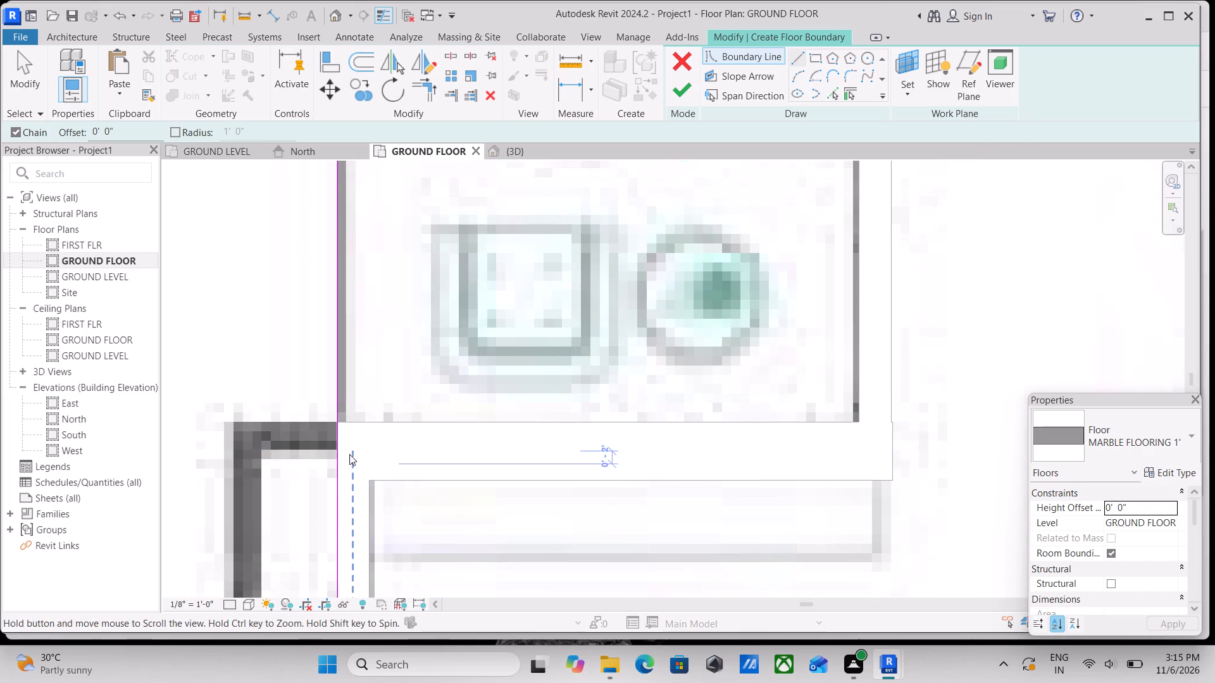
scroll(352, 426, "up", 7)
scroll(332, 373, "up", 5)
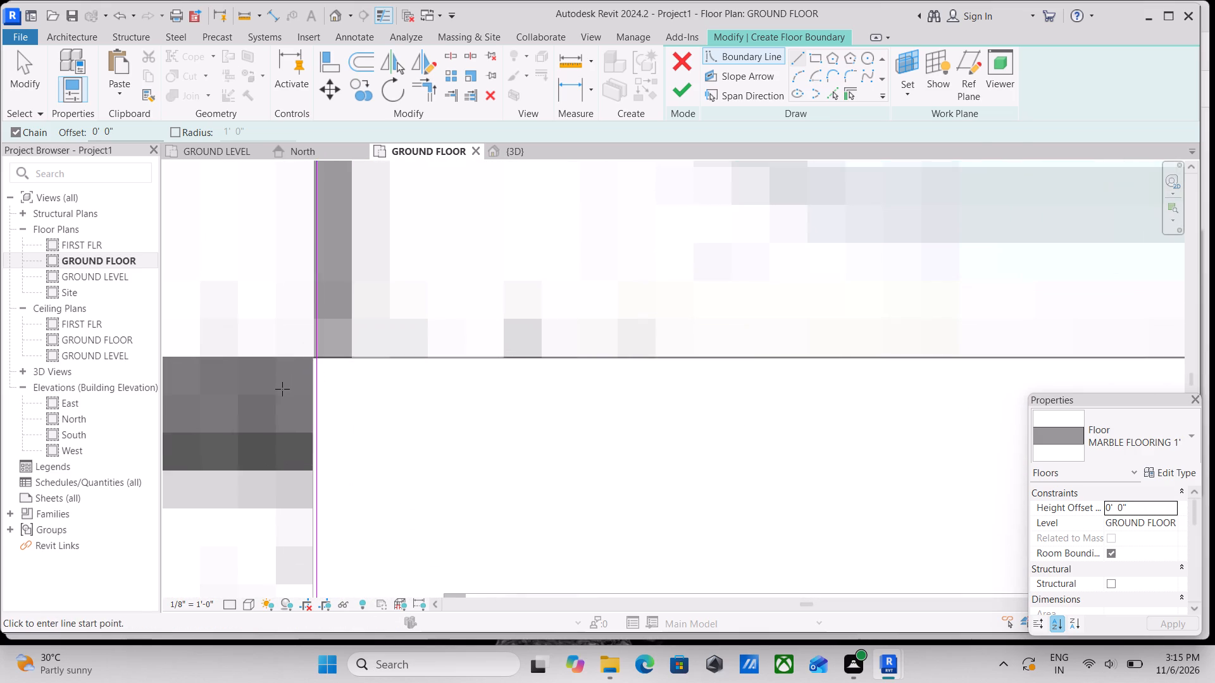
scroll(282, 389, "up", 2)
scroll(278, 392, "down", 11)
middle_click_drag(325, 406, 349, 347)
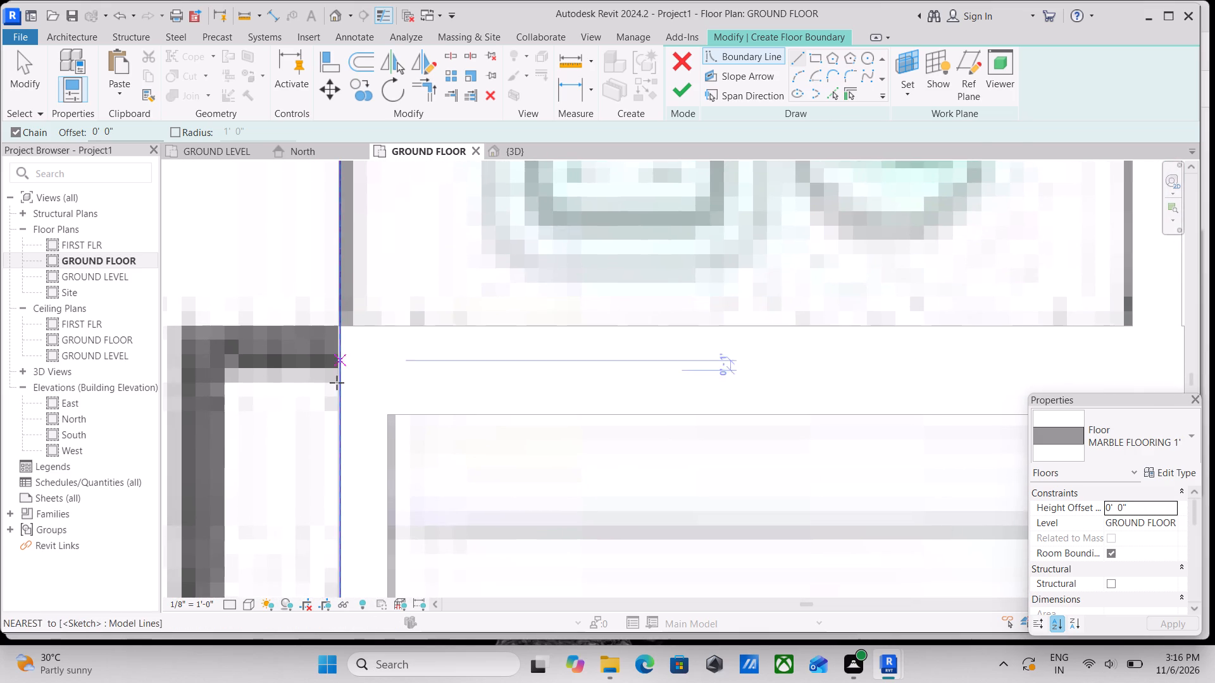
scroll(337, 384, "up", 3)
key("Escape")
key("Escape")
scroll(334, 362, "up", 2)
left_click(342, 355)
scroll(347, 330, "up", 3)
middle_click_drag(346, 326, 356, 386)
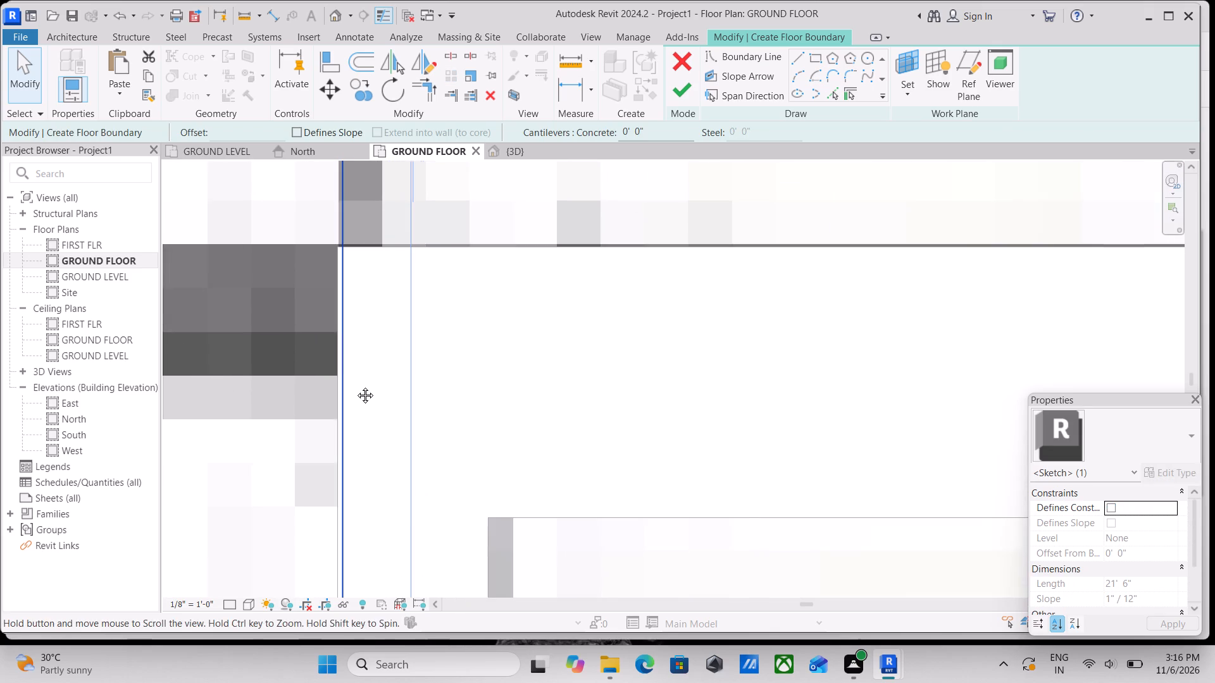
middle_click_drag(356, 386, 358, 396)
scroll(357, 397, "up", 2)
middle_click_drag(362, 365, 389, 450)
scroll(389, 438, "up", 7)
middle_click_drag(390, 367, 394, 386)
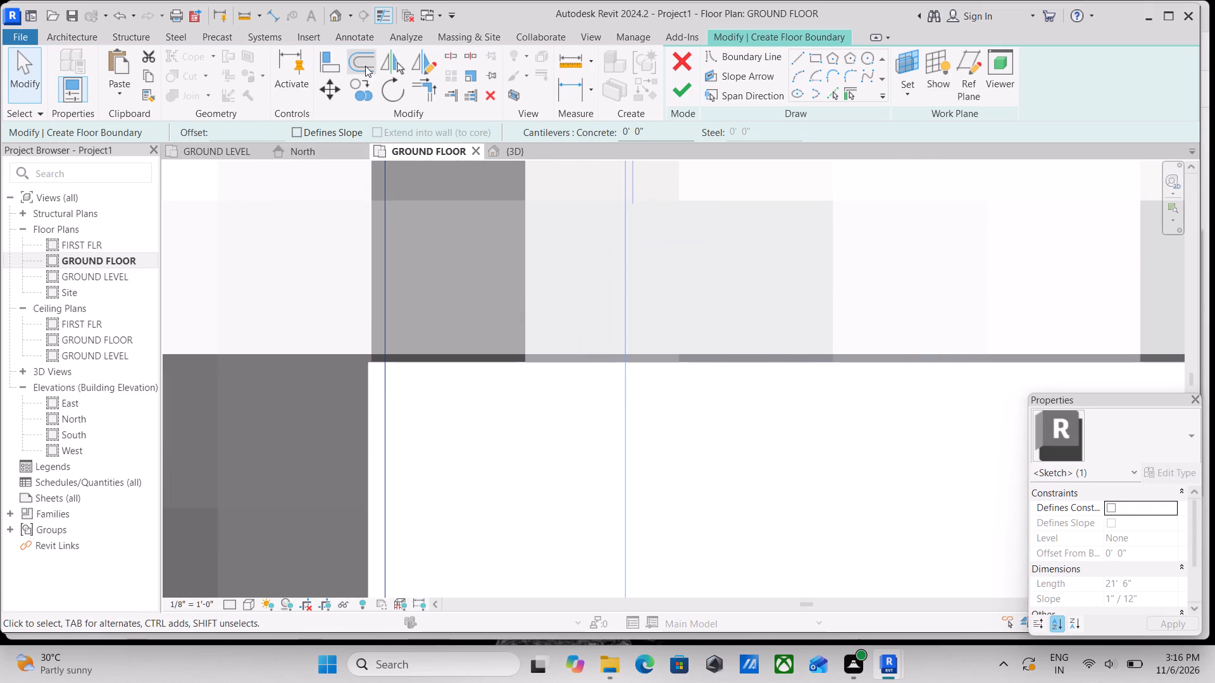
left_click(330, 93)
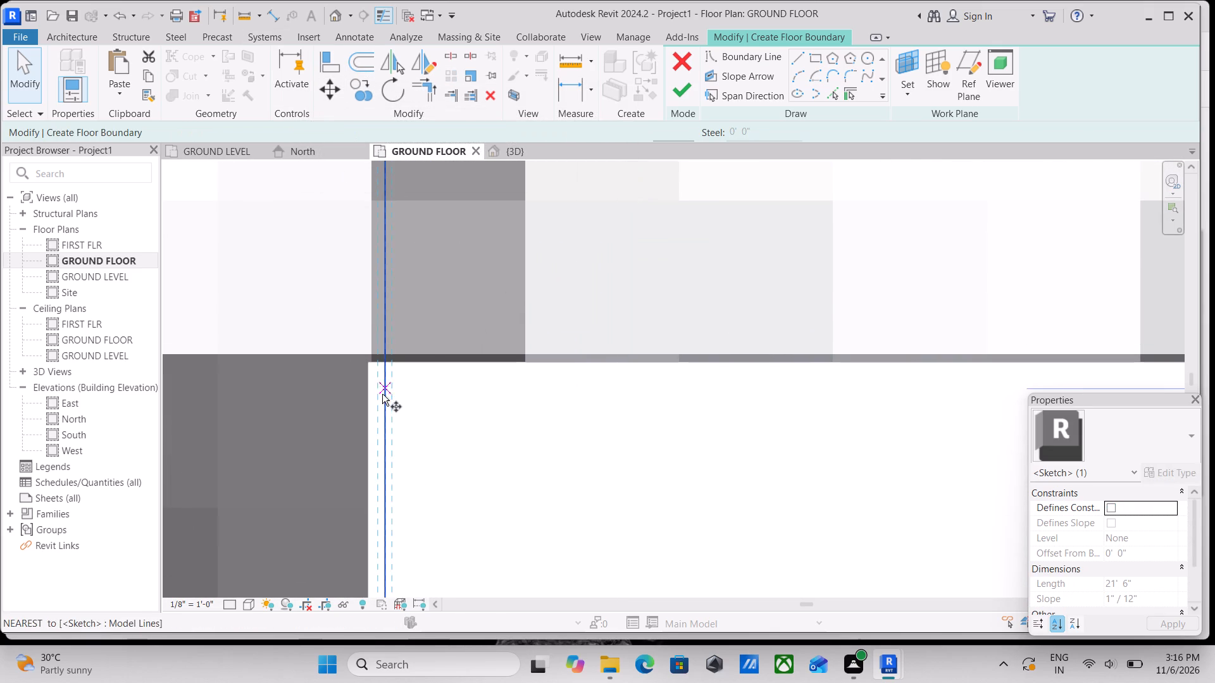
left_click(390, 364)
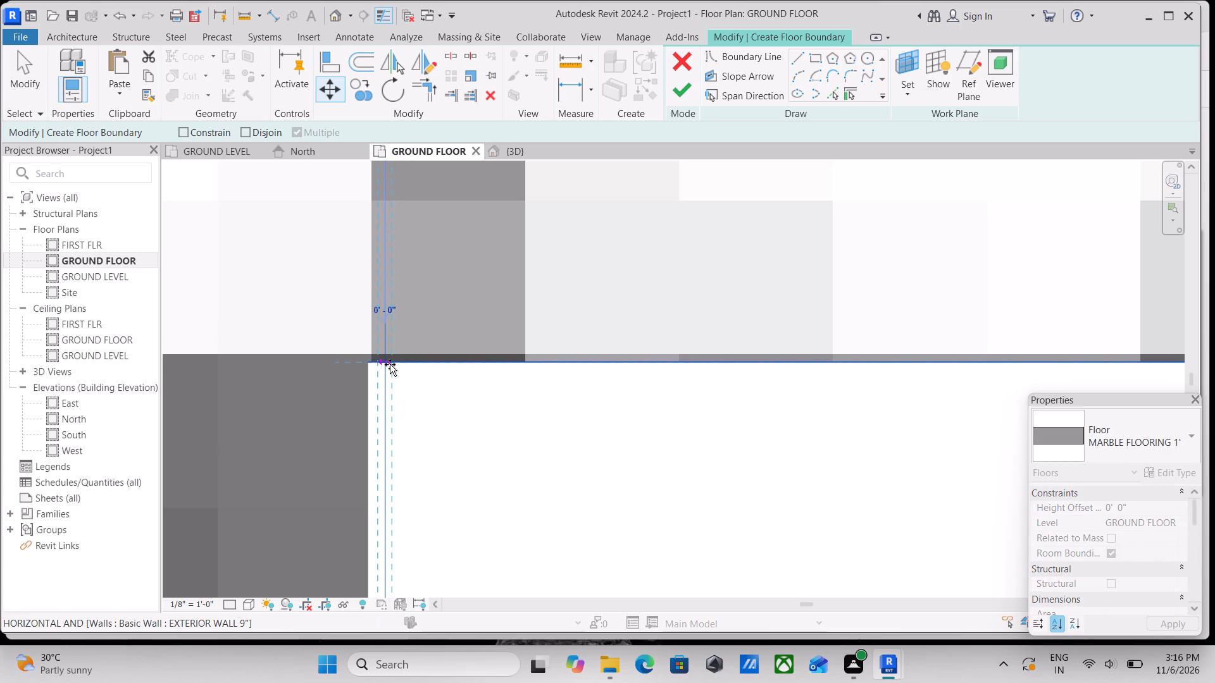
left_click(372, 365)
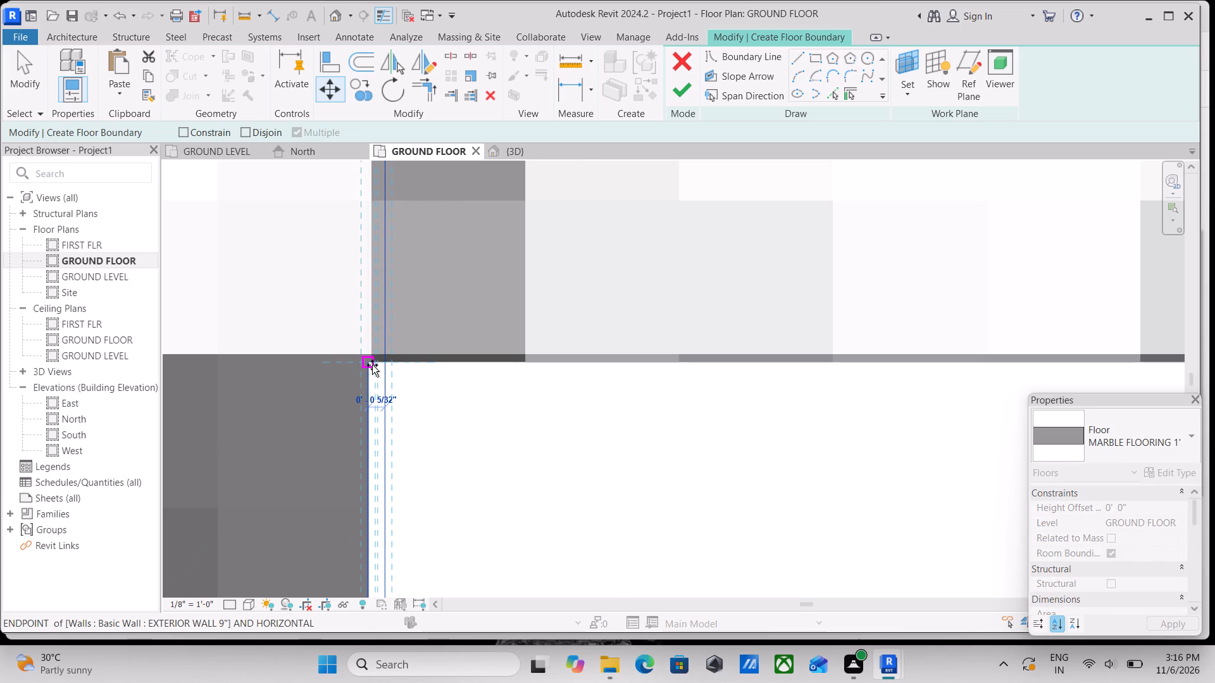
scroll(458, 381, "down", 5)
scroll(490, 397, "up", 1)
scroll(498, 396, "down", 8)
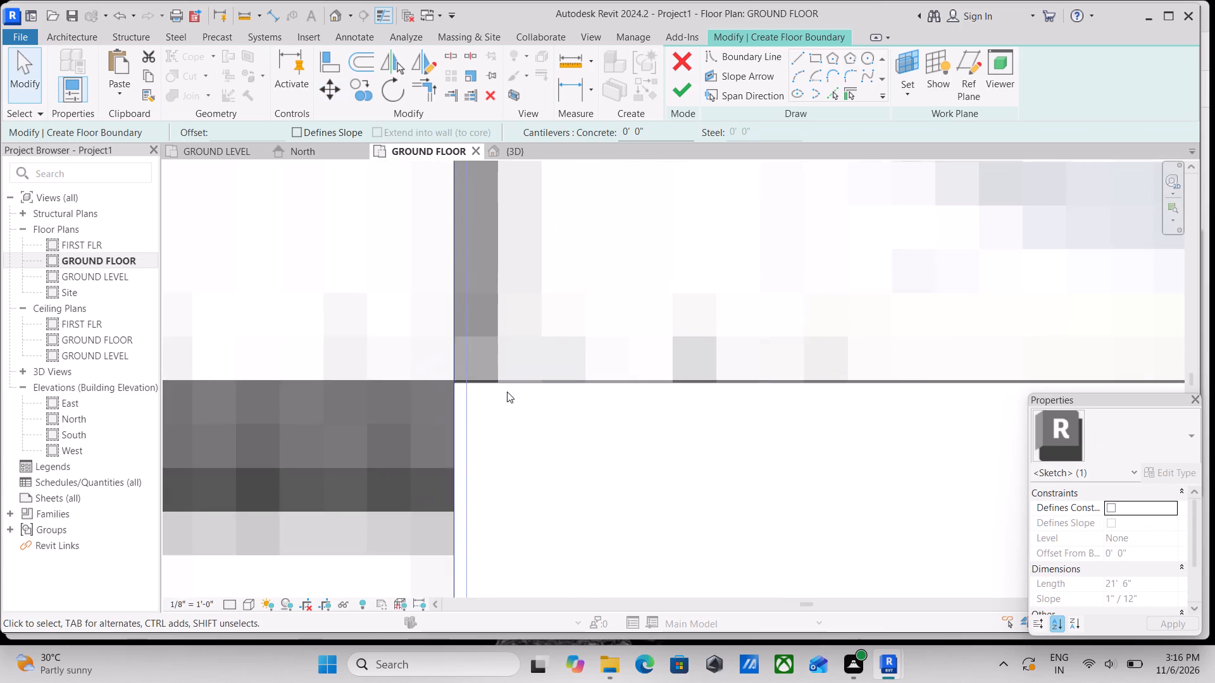
Move the short boundary line along the open seating area's end slightly outward onto the edge of the plan's dark wall line.
scroll(507, 391, "down", 5)
middle_click_drag(515, 382, 509, 539)
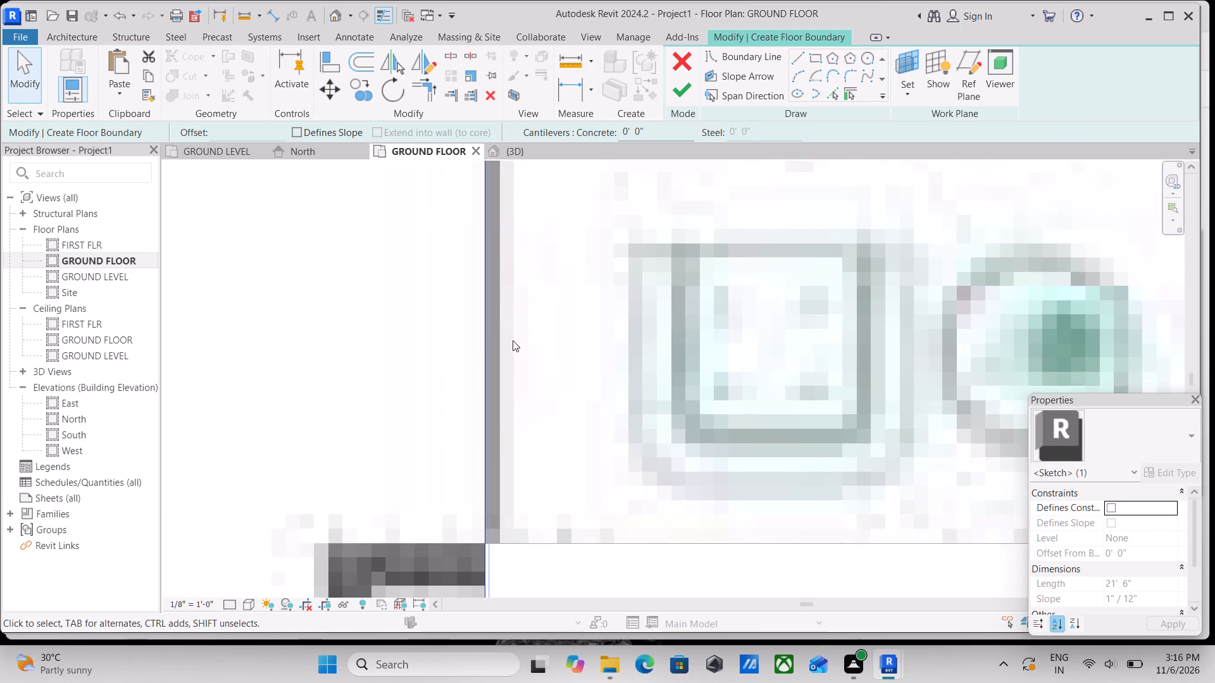
middle_click_drag(513, 341, 496, 574)
middle_click_drag(513, 319, 497, 564)
scroll(499, 562, "down", 1)
scroll(470, 288, "down", 1)
middle_click_drag(474, 331, 485, 562)
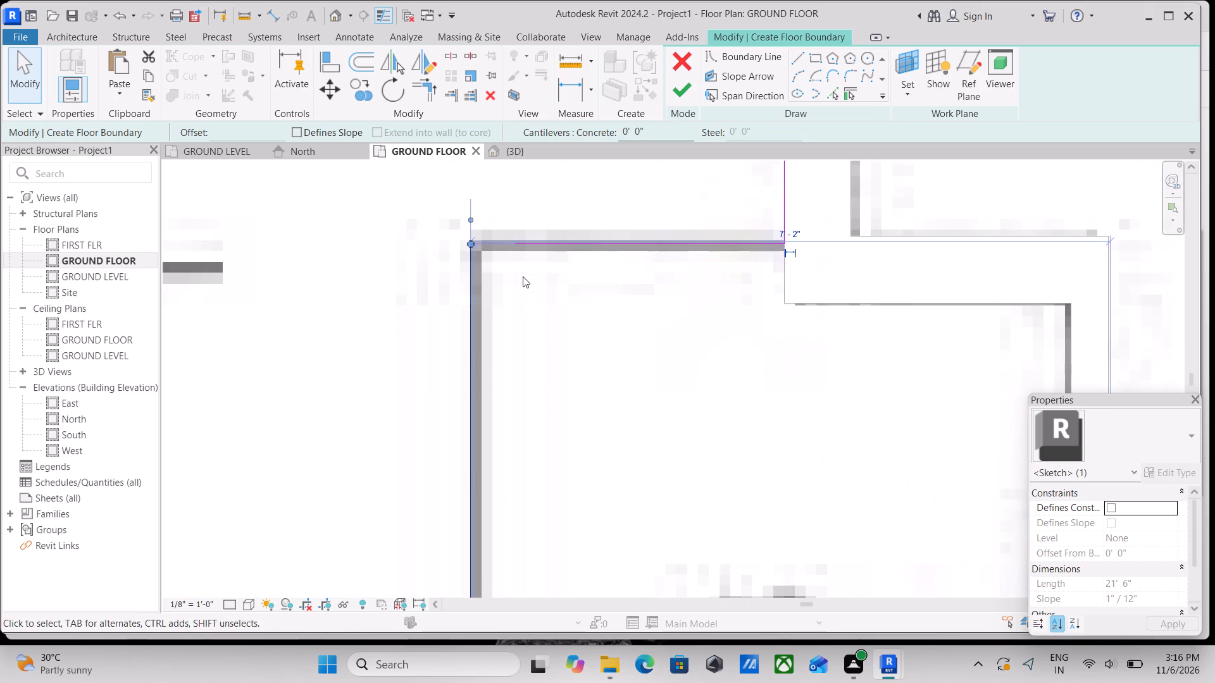
middle_click_drag(523, 281, 494, 409)
scroll(464, 325, "up", 4)
scroll(428, 409, "up", 9)
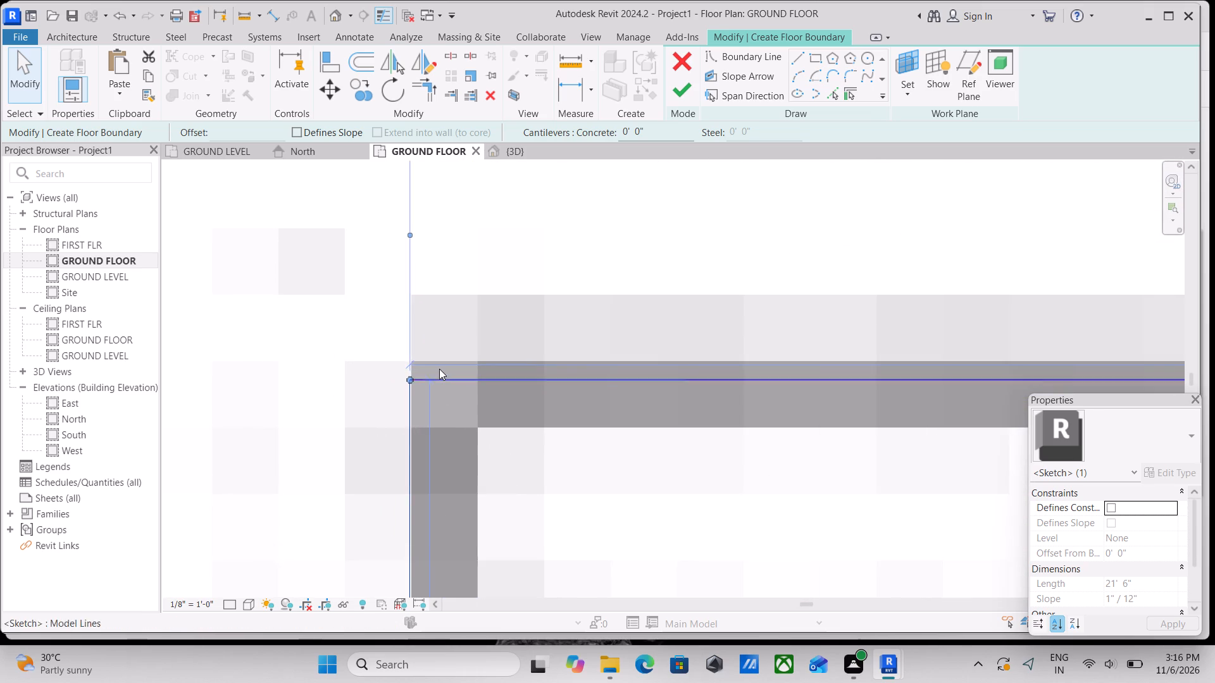
scroll(439, 369, "up", 4)
scroll(568, 314, "down", 4)
middle_click_drag(358, 354, 0, 365)
scroll(821, 390, "down", 5)
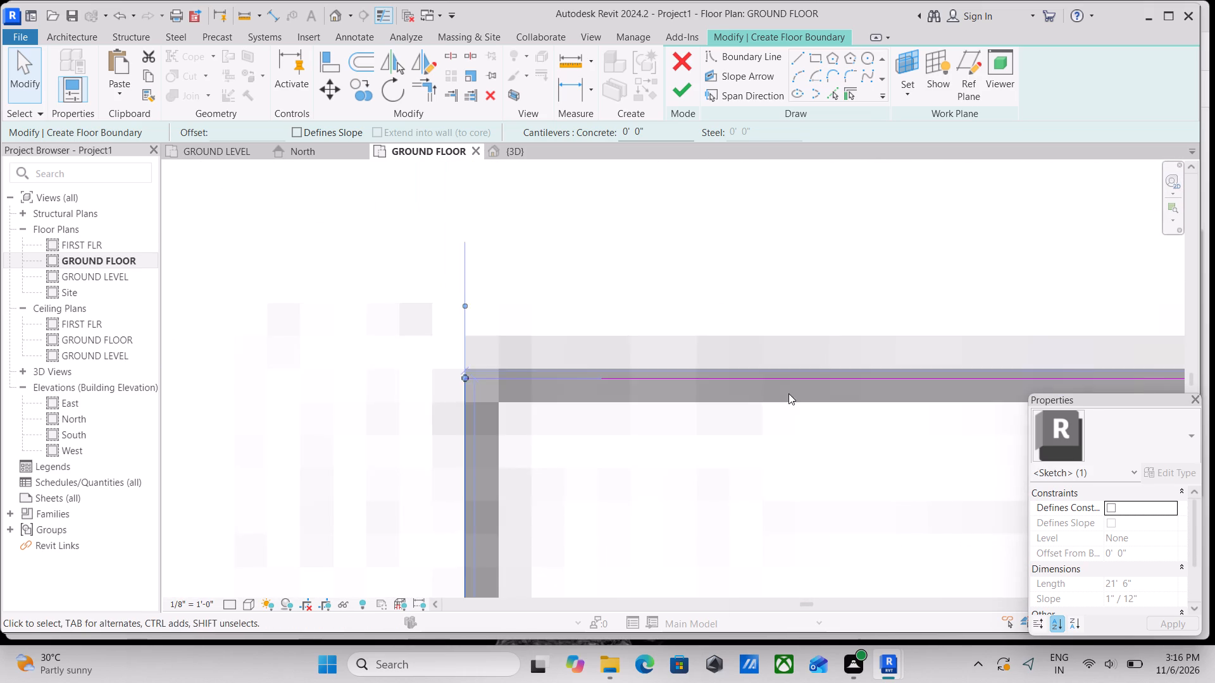
scroll(788, 393, "down", 3)
middle_click_drag(761, 400, 373, 446)
scroll(759, 415, "down", 2)
middle_click_drag(757, 415, 581, 427)
scroll(698, 440, "up", 8)
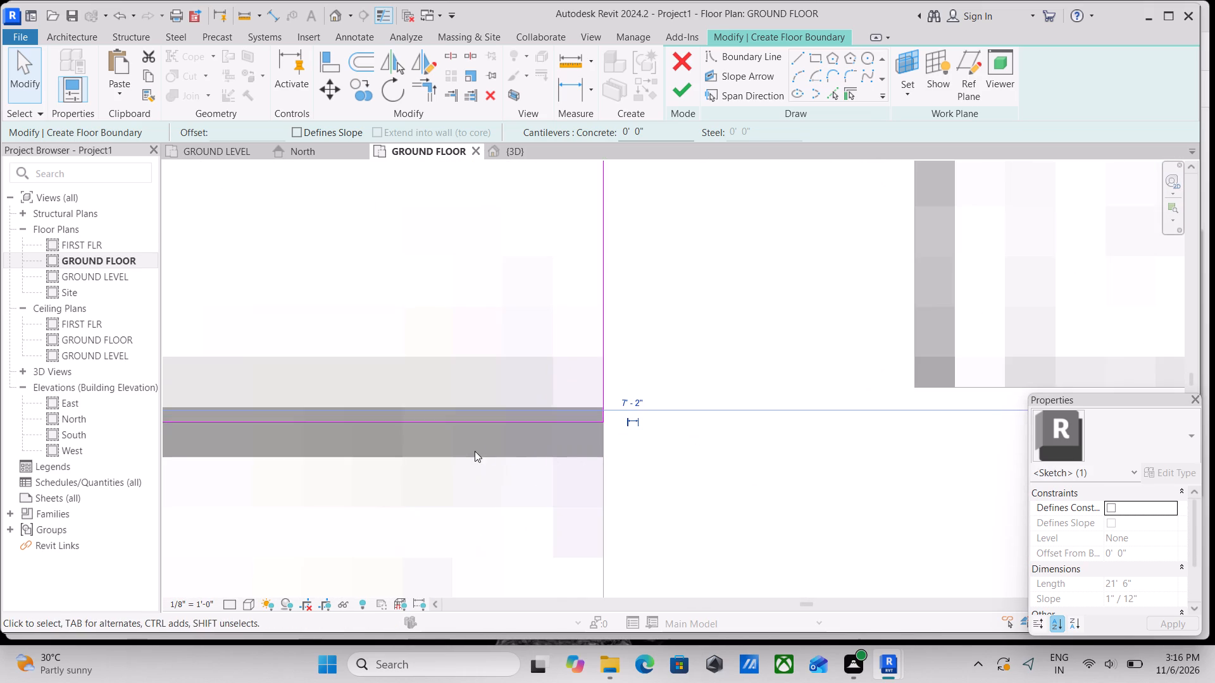
scroll(616, 394, "up", 4)
scroll(463, 405, "down", 3)
middle_click_drag(466, 404, 664, 385)
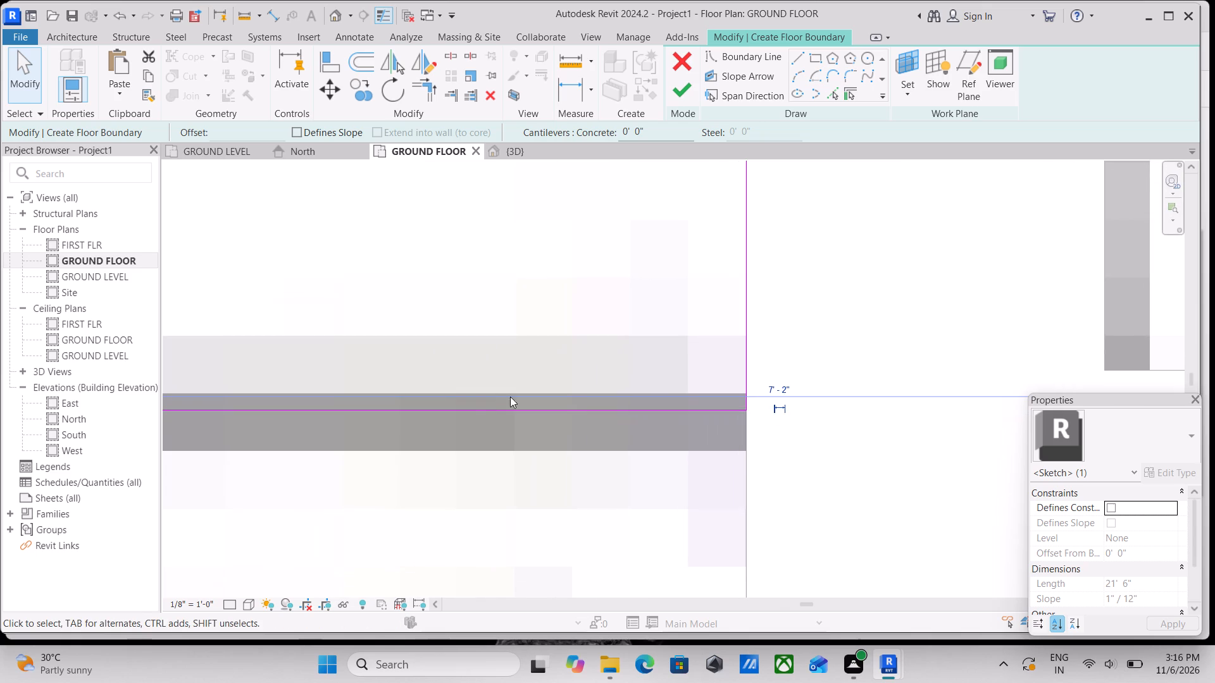
left_click(483, 410)
scroll(433, 311, "down", 3)
middle_click_drag(433, 311, 600, 307)
scroll(487, 350, "down", 4)
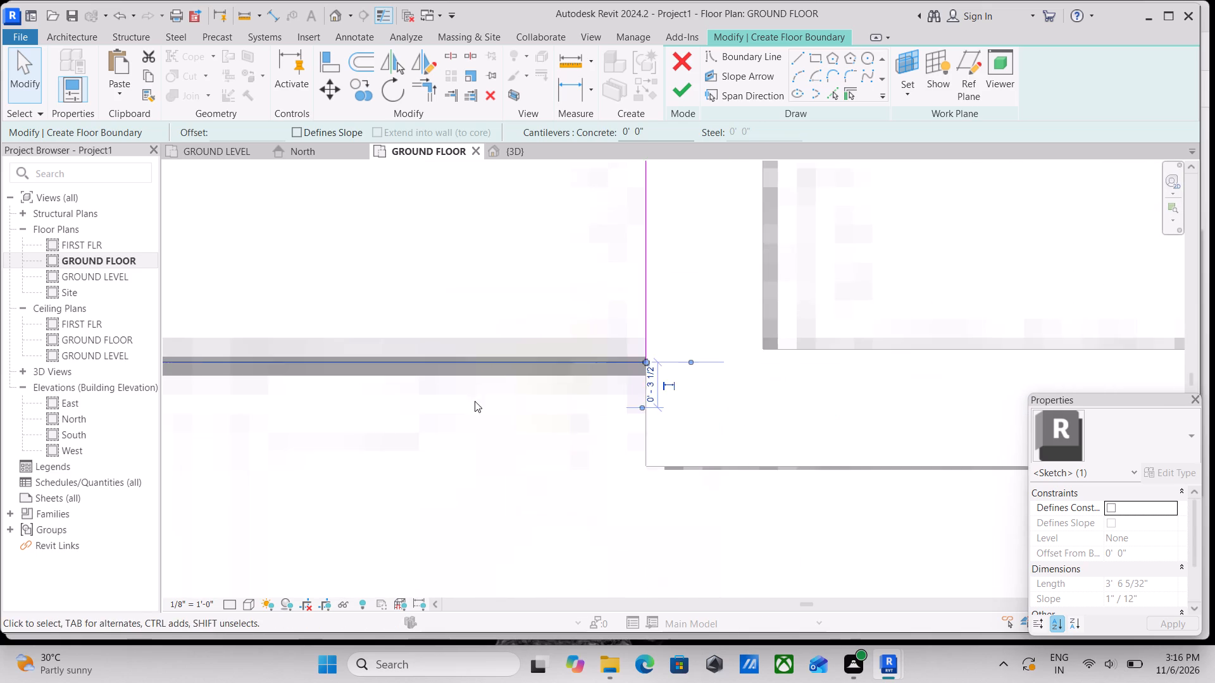
scroll(475, 401, "down", 3)
middle_click_drag(468, 411, 589, 520)
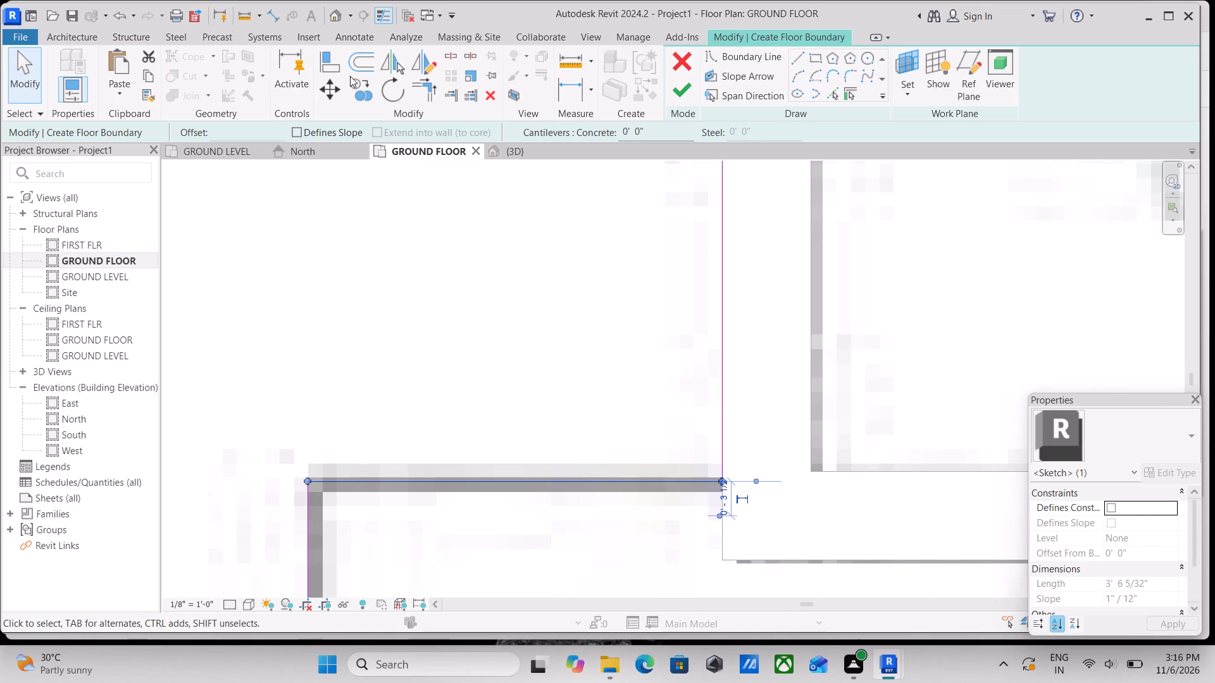
left_click(324, 85)
scroll(526, 450, "up", 3)
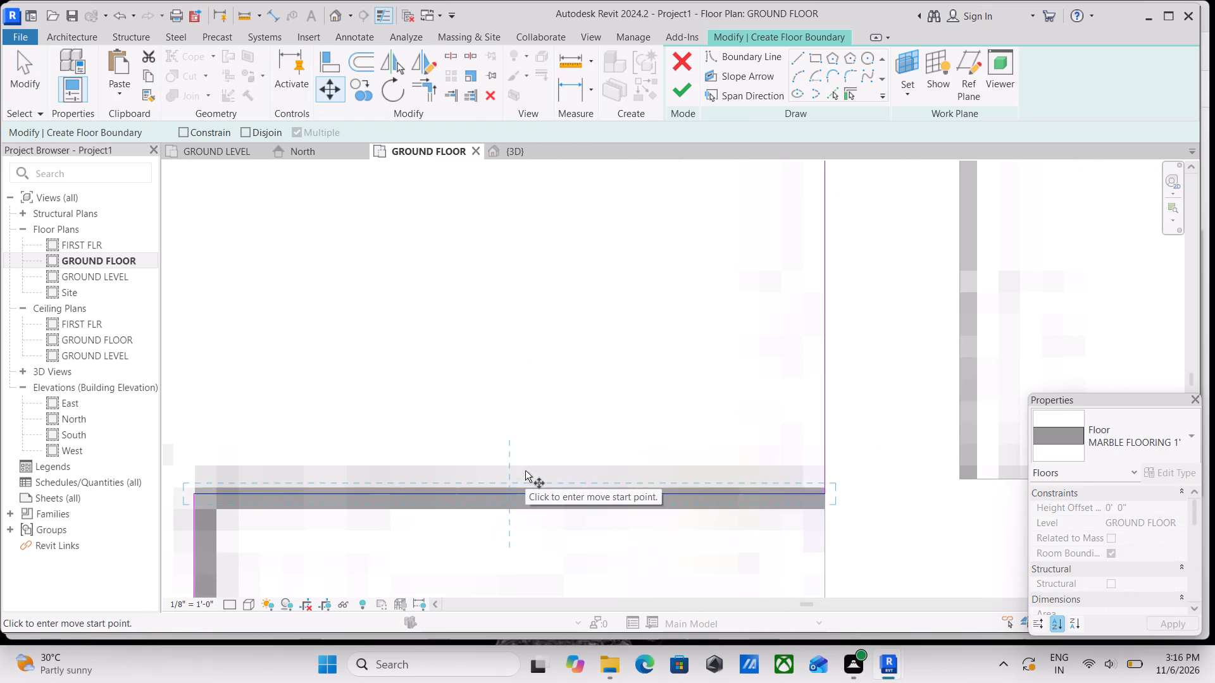
scroll(521, 543, "up", 5)
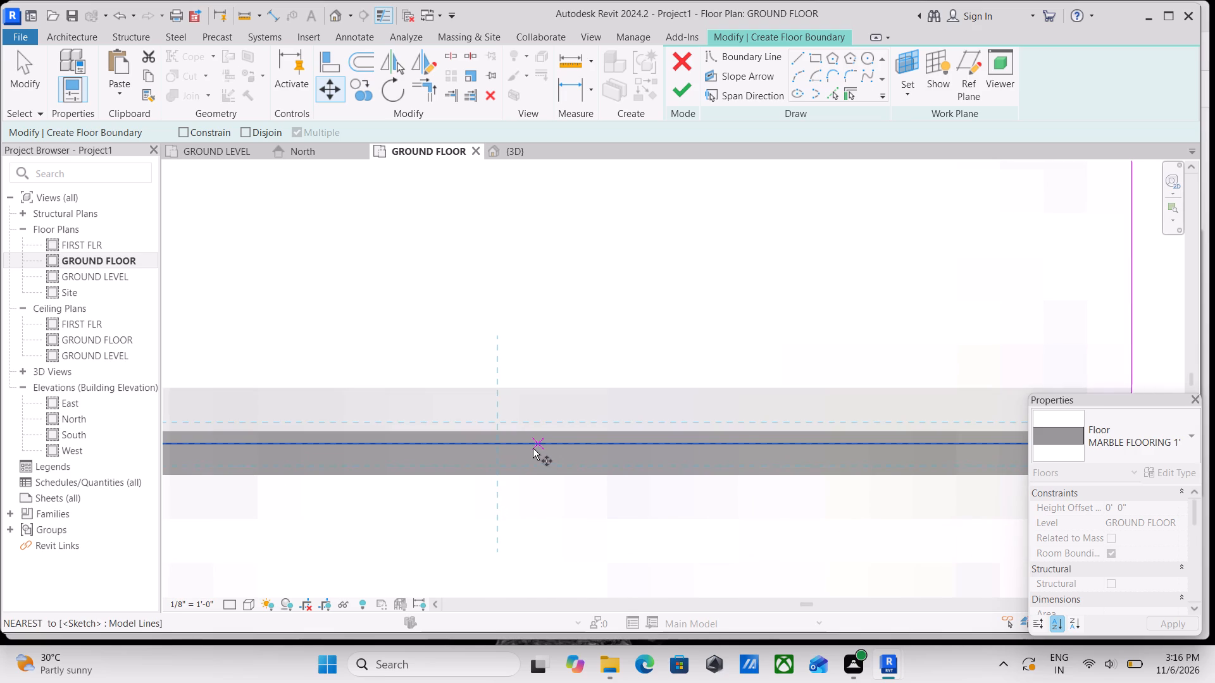
left_click(531, 440)
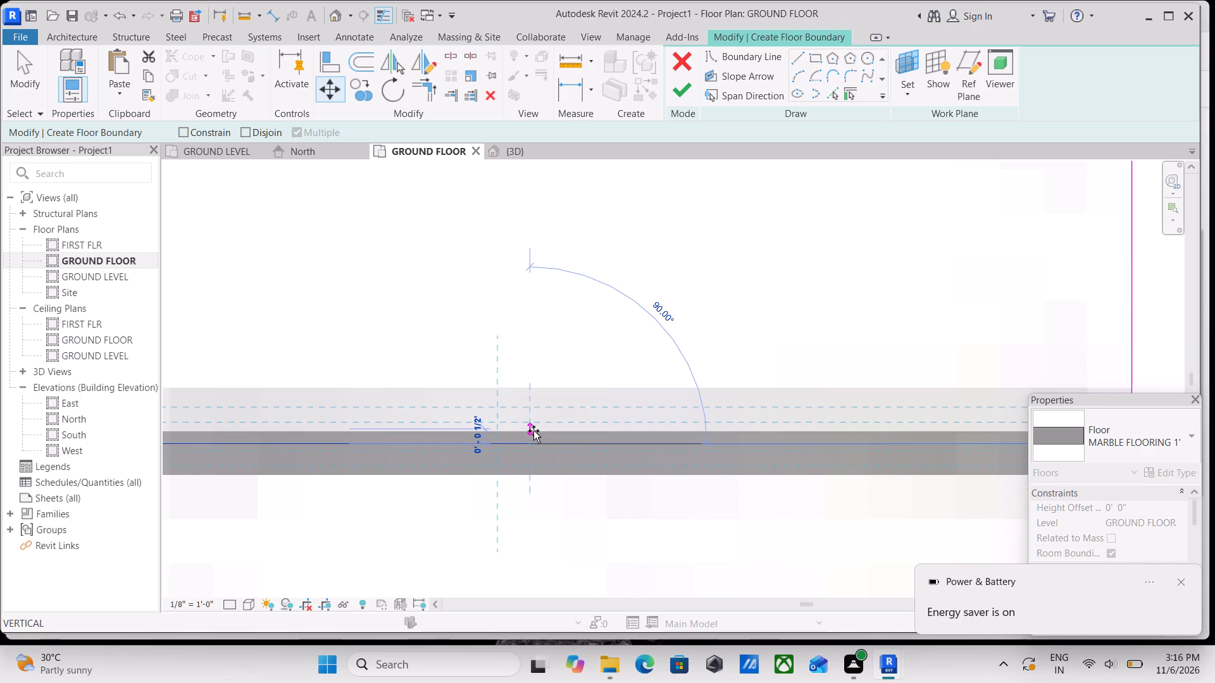
scroll(530, 430, "up", 8)
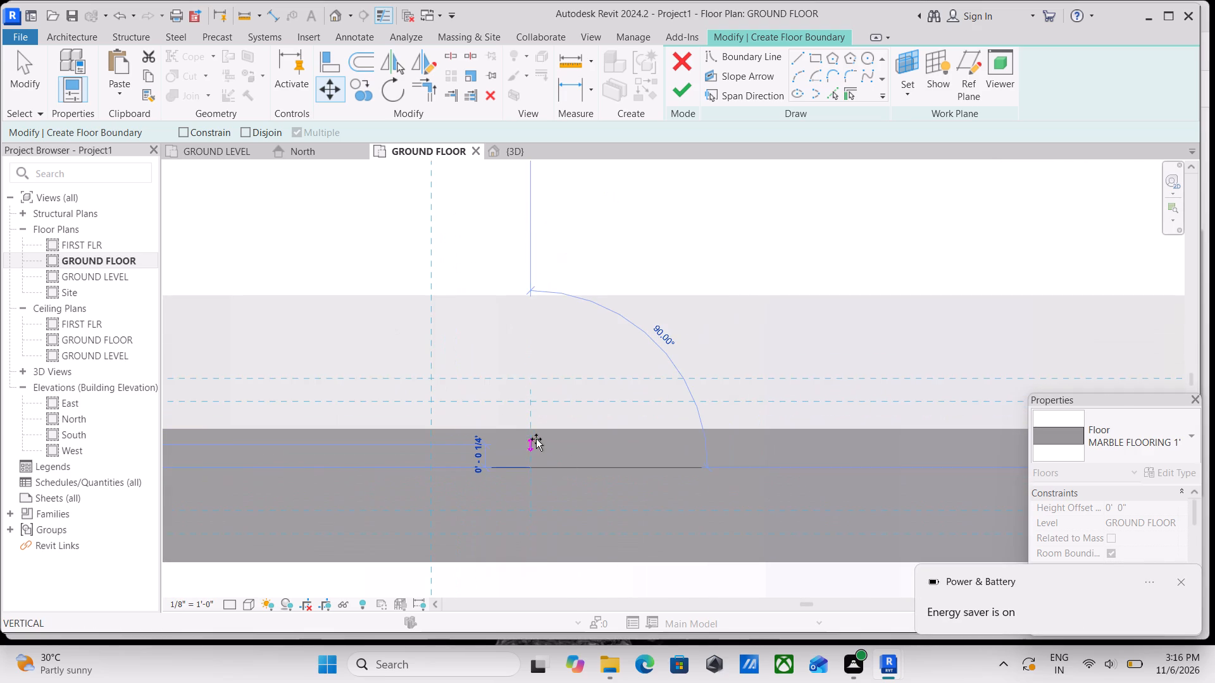
left_click(534, 429)
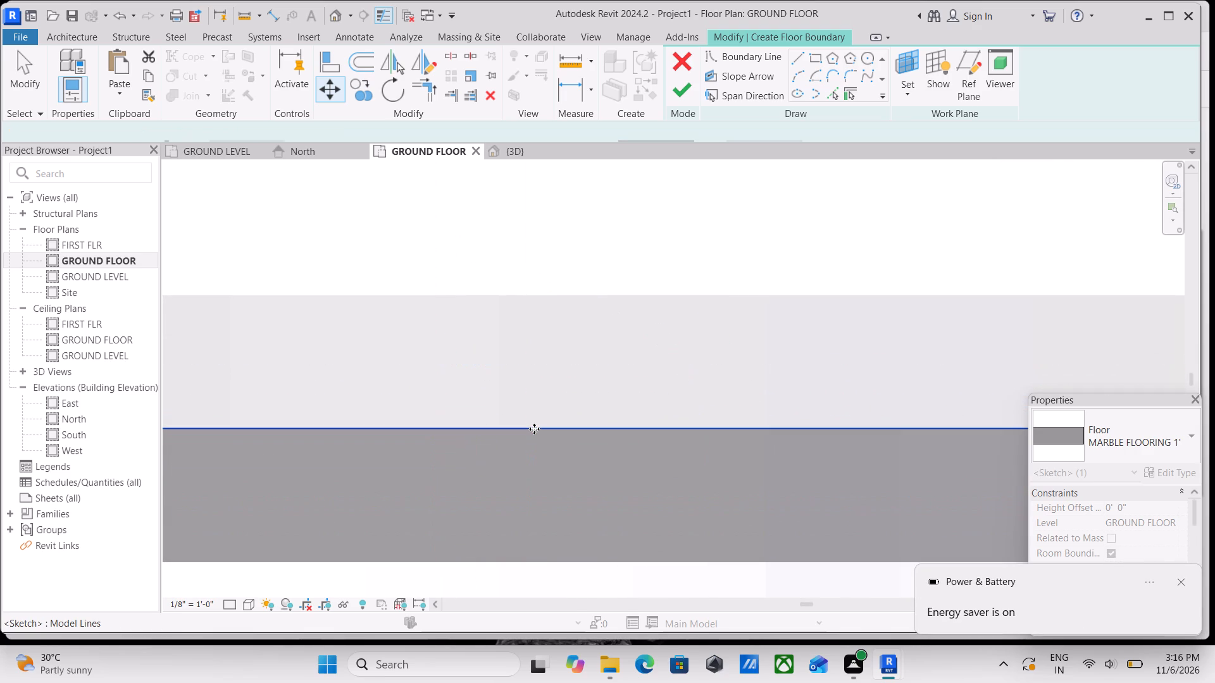
scroll(534, 429, "down", 15)
key("Escape")
Shorten the long boundary line beside the living room so its end meets the exterior wall's outer front corner.
scroll(642, 449, "down", 5)
scroll(533, 489, "down", 2)
middle_click_drag(533, 489, 582, 373)
scroll(598, 461, "down", 4)
middle_click_drag(598, 461, 623, 342)
scroll(634, 367, "down", 3)
middle_click_drag(642, 355, 657, 323)
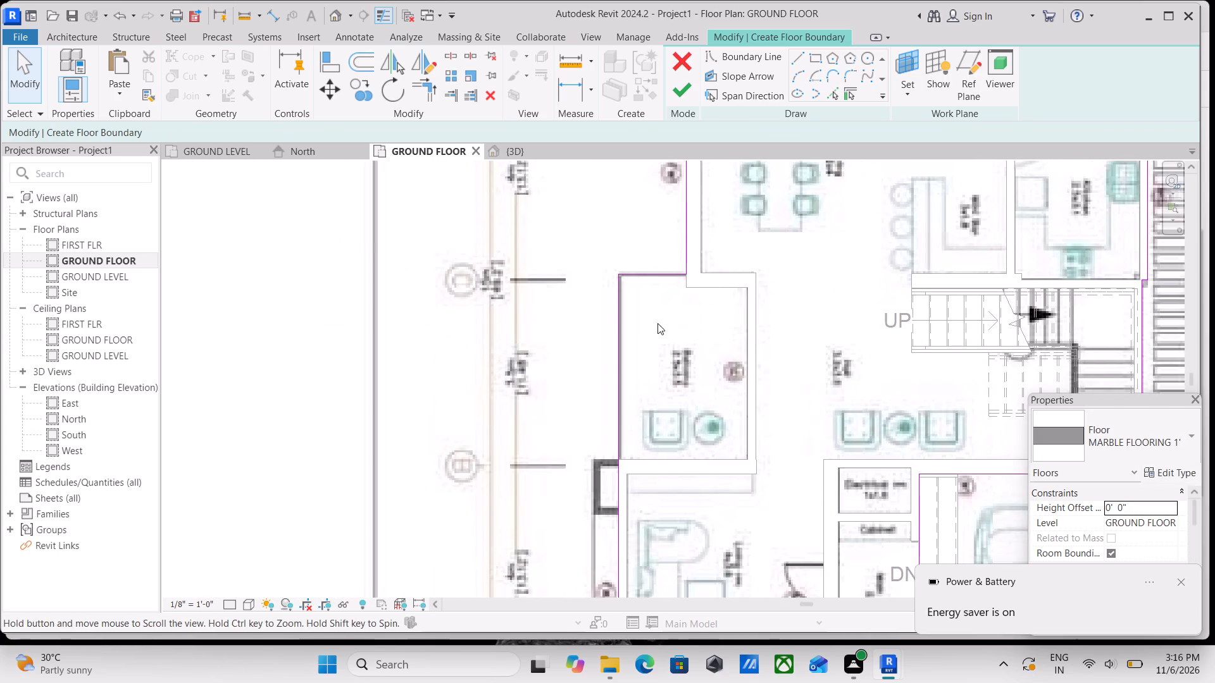
middle_click_drag(651, 474, 665, 368)
scroll(630, 400, "up", 11)
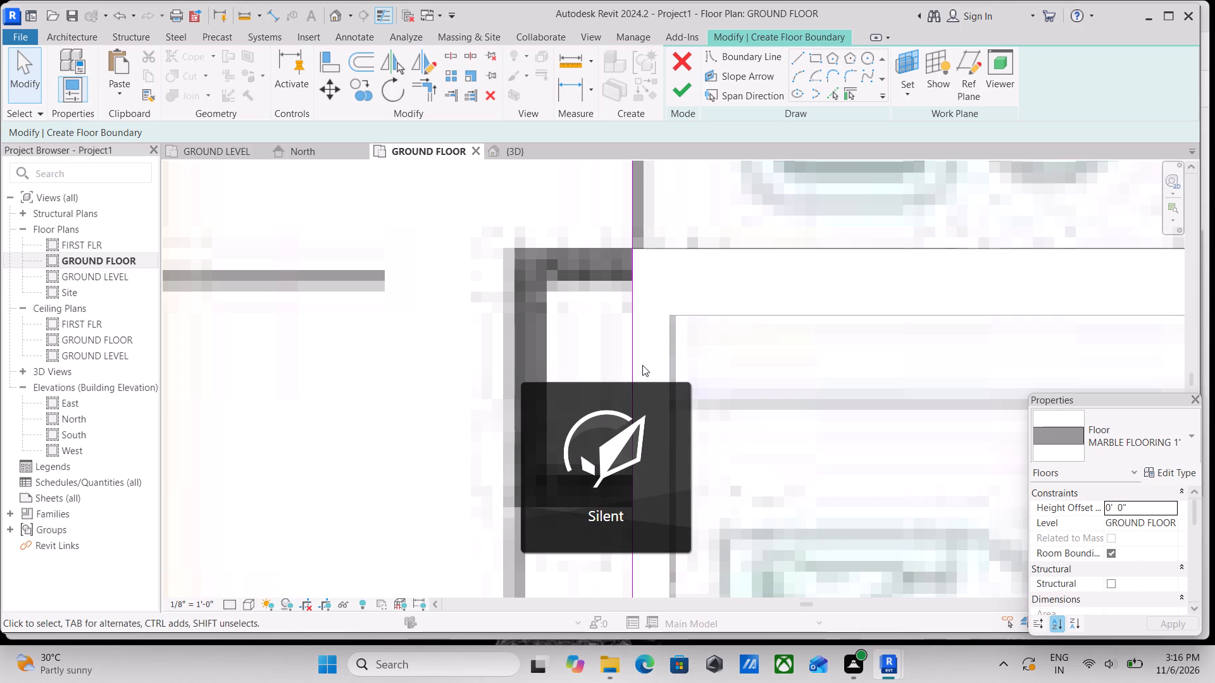
scroll(642, 364, "down", 2)
middle_click_drag(656, 357, 447, 288)
scroll(486, 335, "down", 1)
middle_click_drag(486, 335, 430, 325)
scroll(472, 425, "down", 2)
middle_click_drag(470, 425, 527, 274)
scroll(575, 437, "down", 3)
middle_click_drag(575, 437, 572, 297)
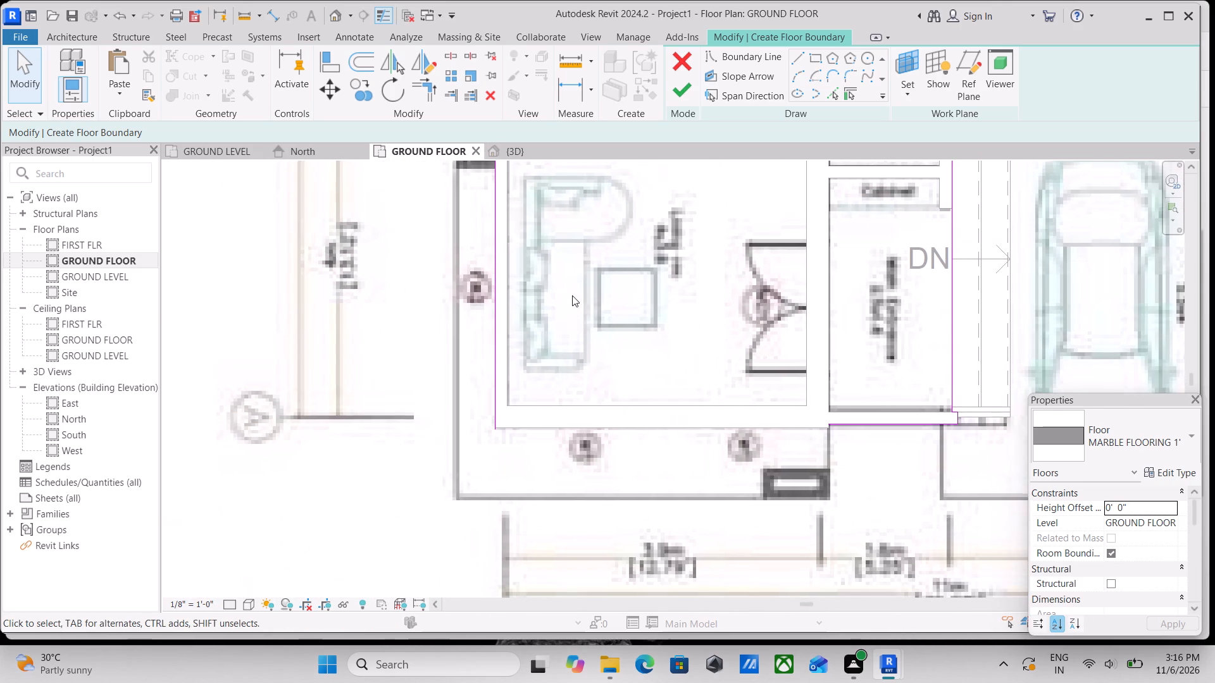
middle_click_drag(617, 449, 519, 429)
scroll(385, 400, "up", 8)
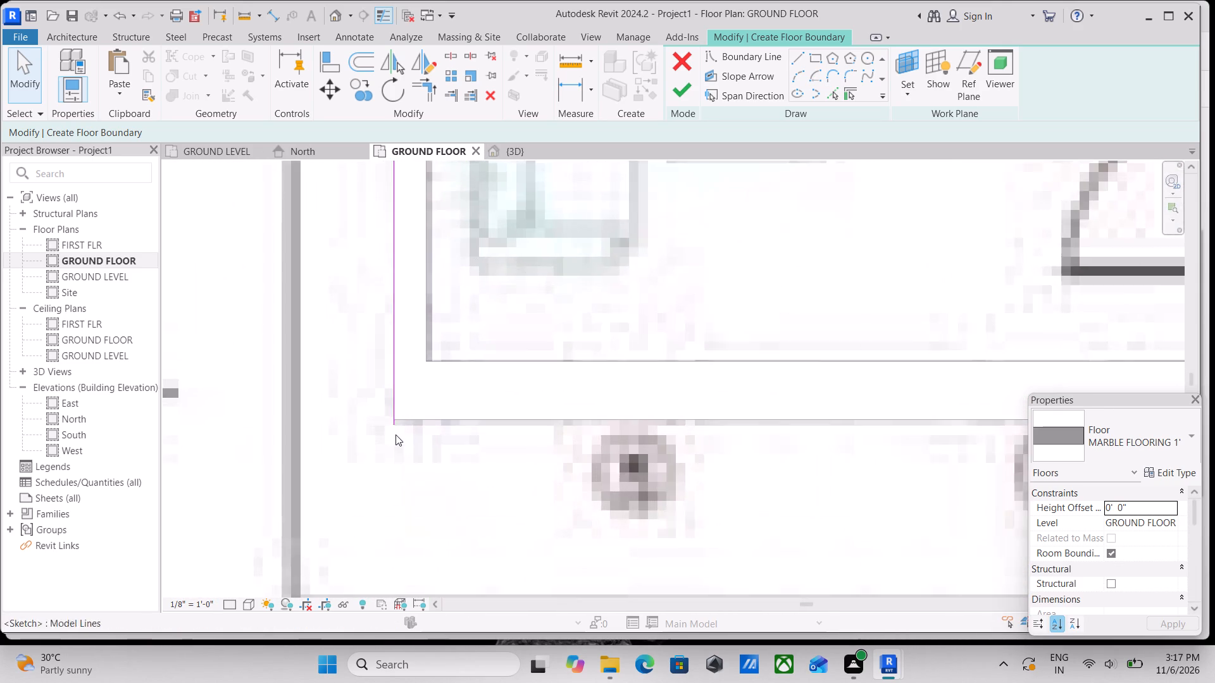
scroll(396, 434, "up", 9)
left_click(397, 400)
scroll(395, 412, "up", 3)
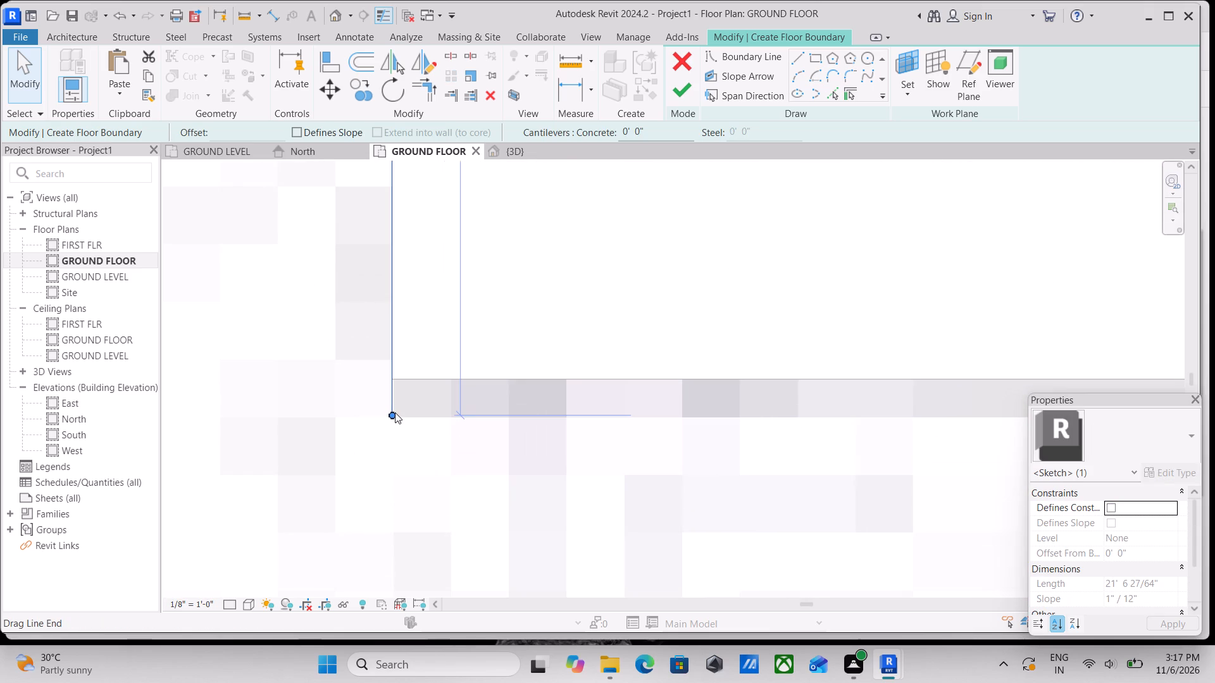
left_click_drag(393, 413, 396, 381)
scroll(440, 397, "down", 1)
middle_click_drag(440, 397, 359, 424)
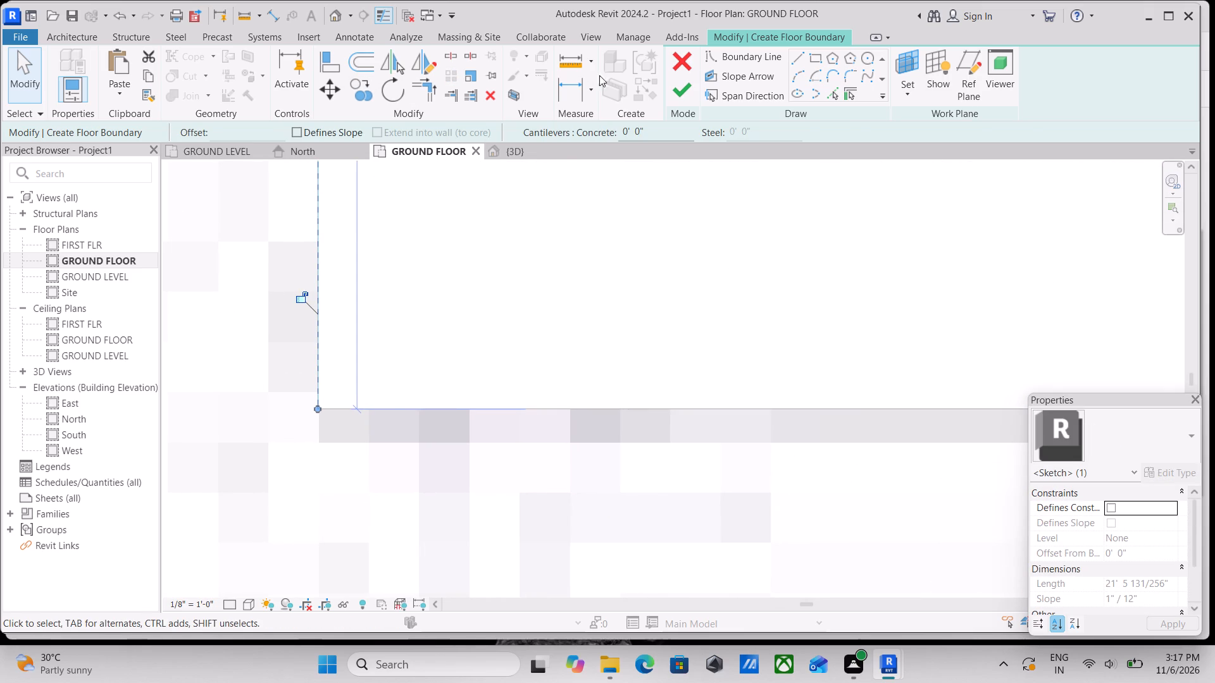
Draw boundary lines along the living room's front exterior wall face, with a 1 1/2" jog joining the main entrance's front boundary line.
left_click(796, 51)
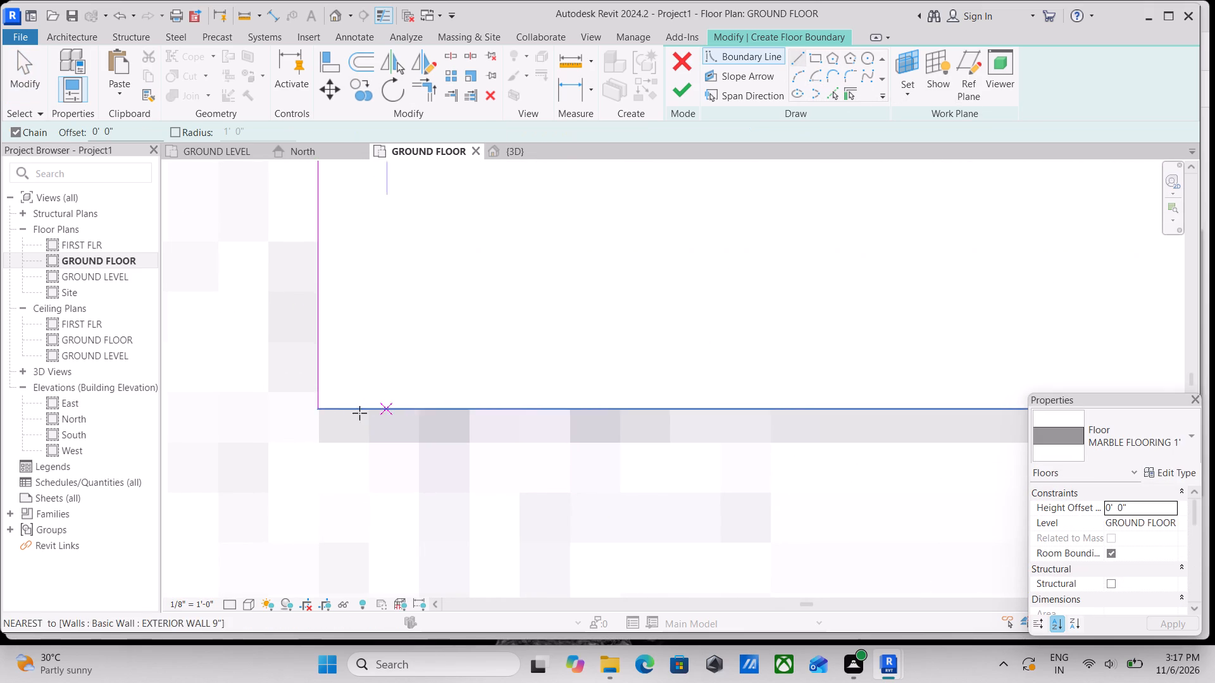
left_click(313, 411)
middle_click_drag(599, 398, 327, 374)
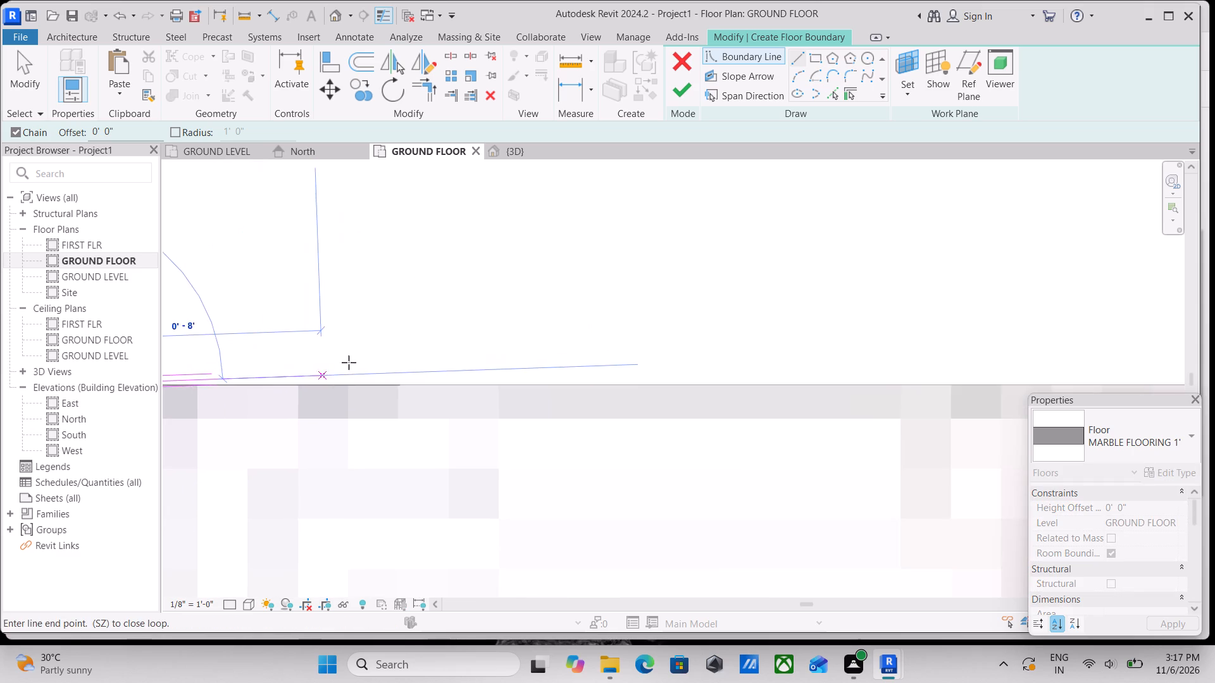
scroll(568, 385, "down", 2)
middle_click_drag(568, 385, 280, 398)
scroll(698, 384, "down", 3)
middle_click_drag(698, 384, 413, 391)
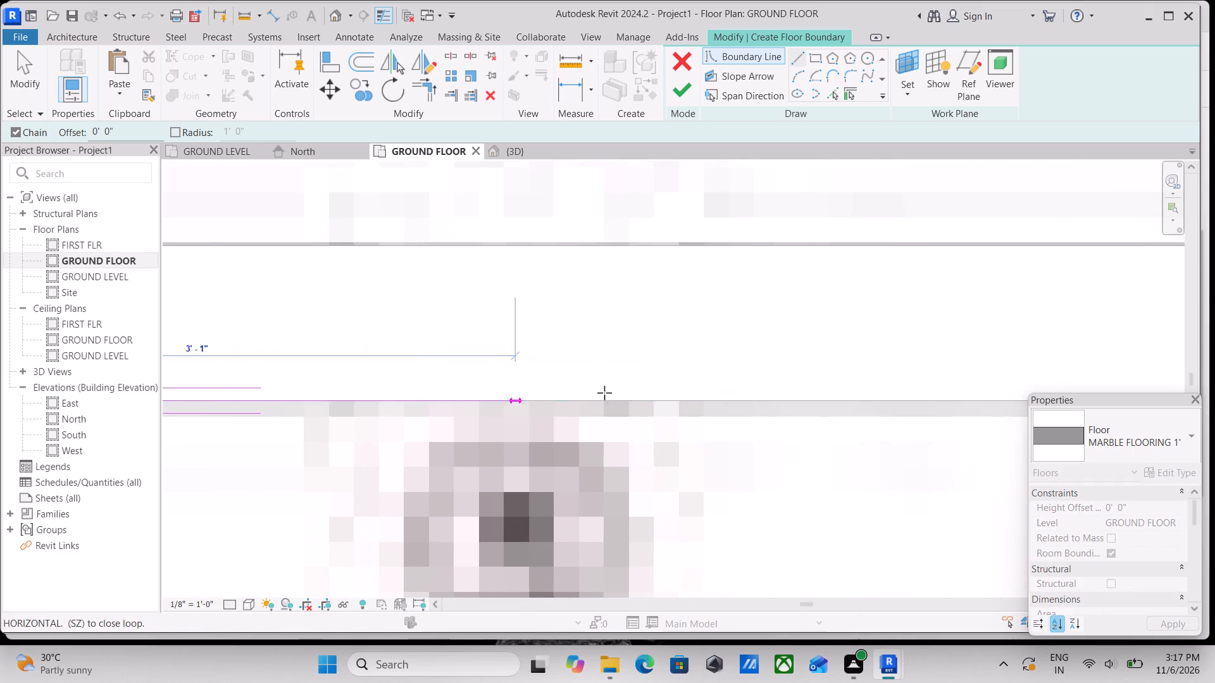
scroll(636, 388, "down", 2)
middle_click_drag(579, 395, 352, 399)
scroll(686, 398, "down", 3)
middle_click_drag(686, 398, 397, 400)
scroll(623, 402, "down", 3)
middle_click_drag(623, 402, 492, 405)
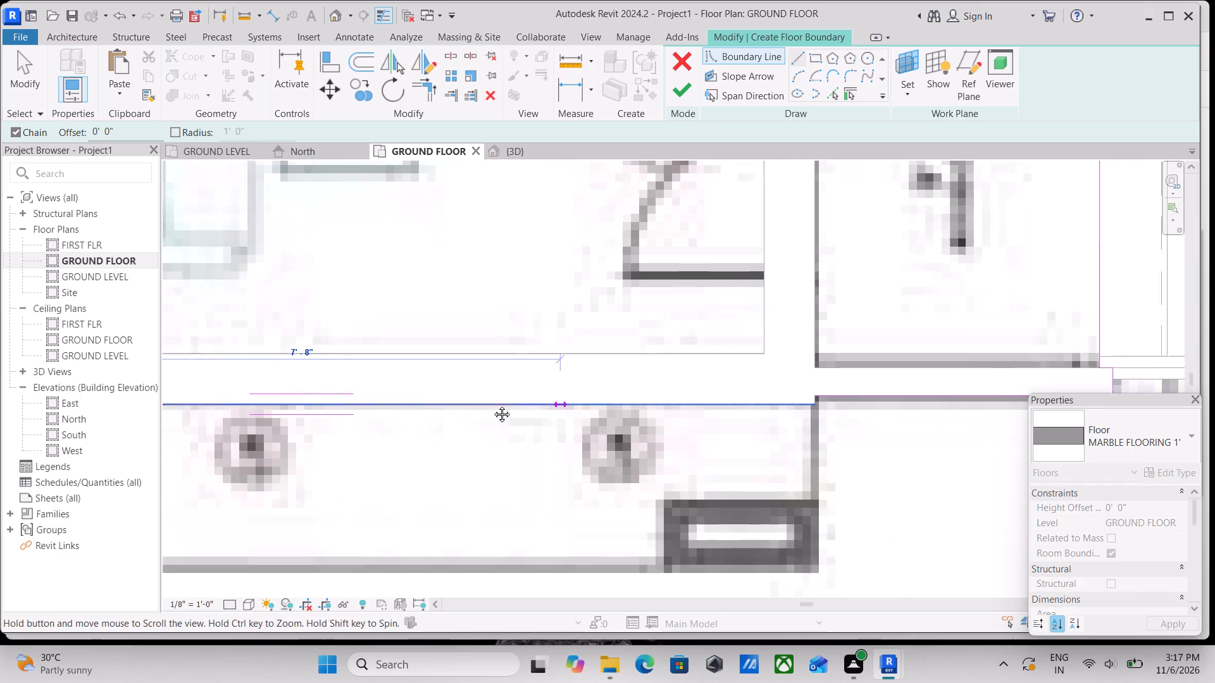
middle_click_drag(492, 405, 469, 405)
scroll(707, 403, "up", 2)
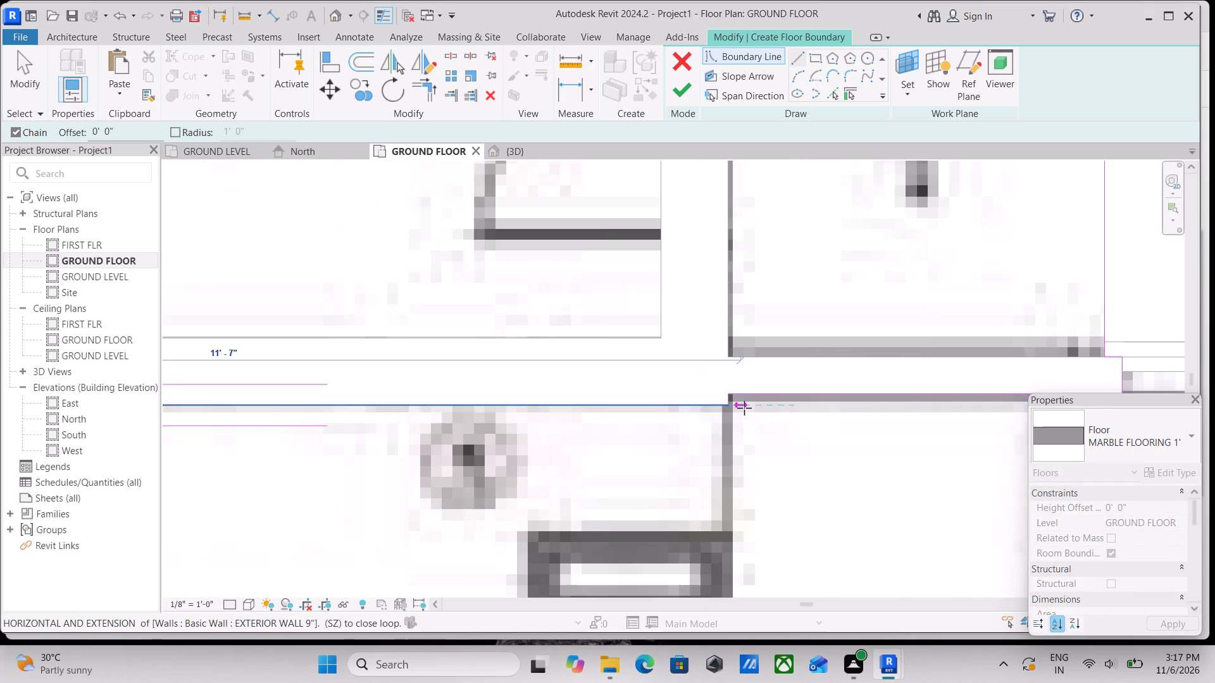
scroll(744, 408, "up", 11)
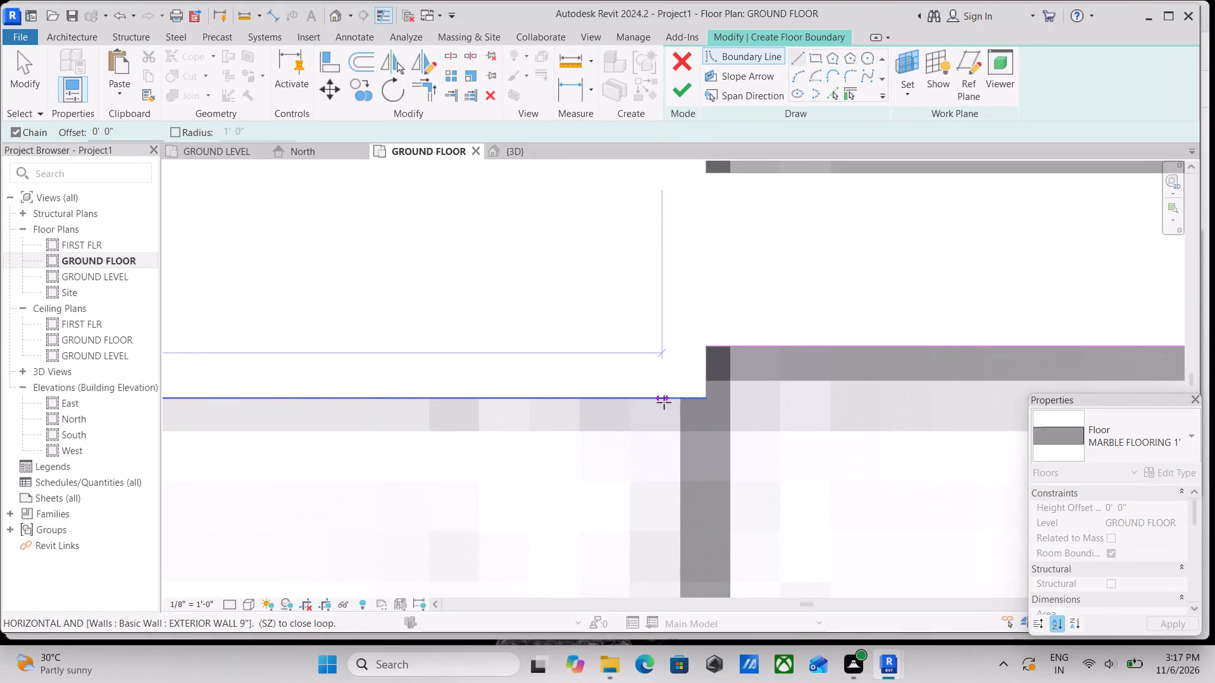
left_click(704, 399)
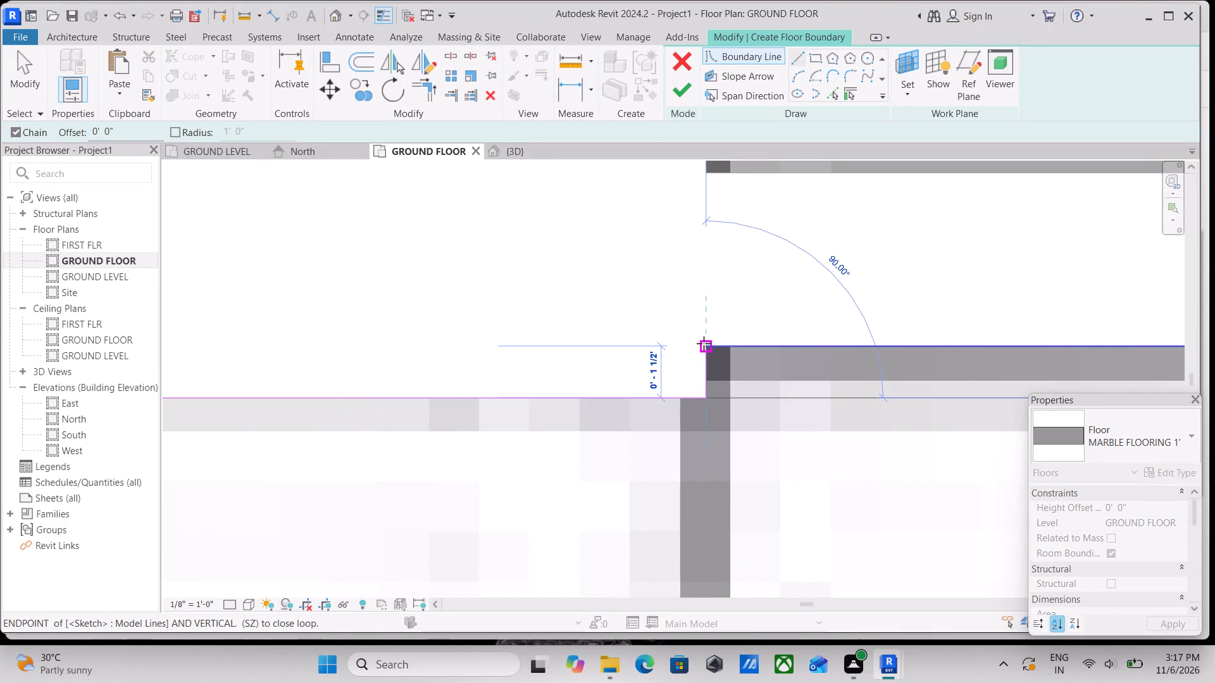
left_click(704, 343)
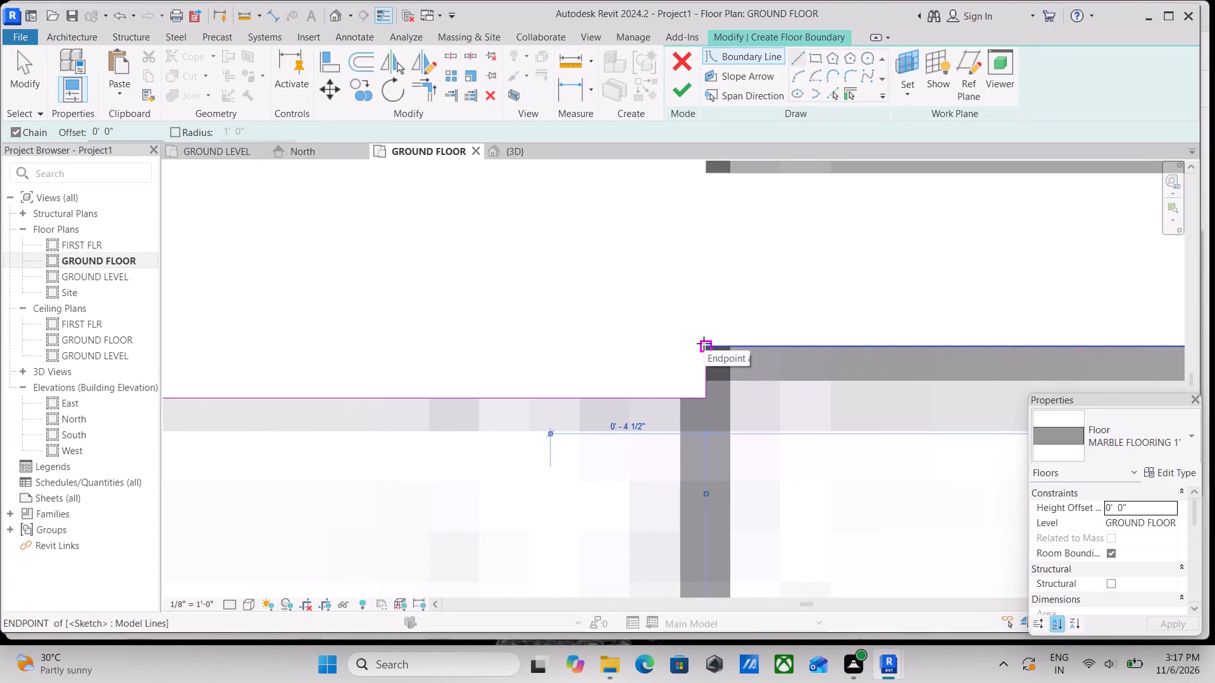
key("Escape")
Inspect the floor boundary around the whole ground floor, from the entrance and living room to the service area, for gaps or stray lines.
scroll(723, 409, "down", 7)
middle_click_drag(699, 391, 464, 441)
scroll(626, 399, "down", 3)
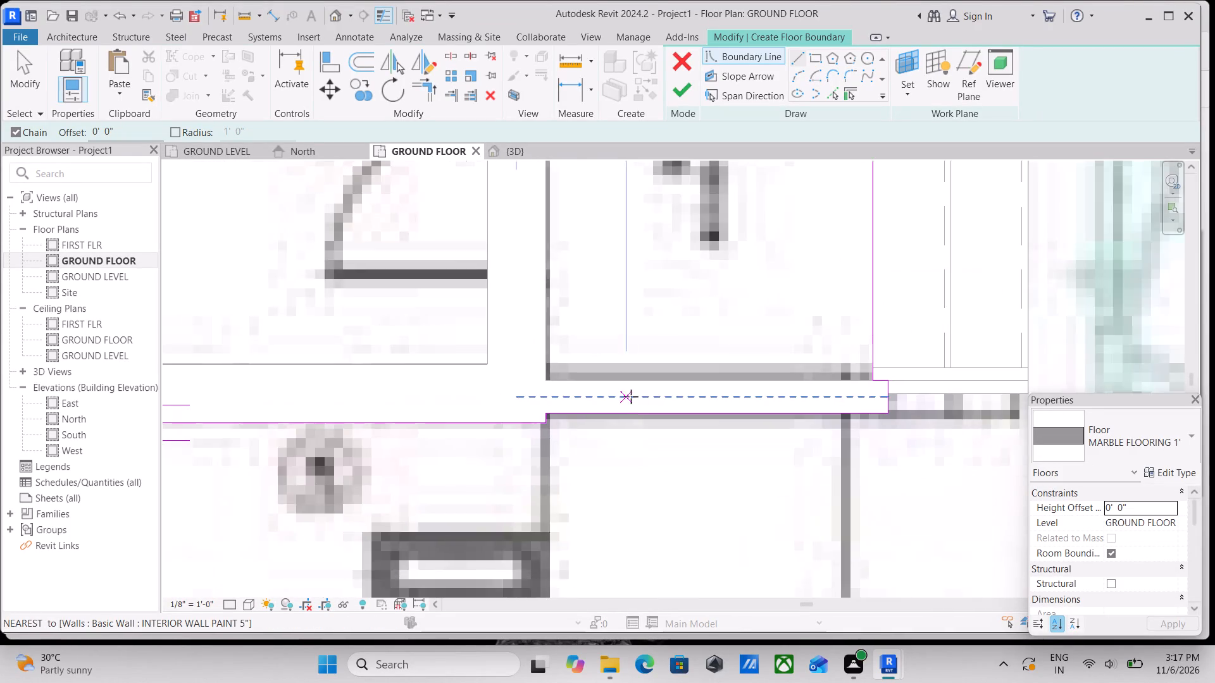
scroll(631, 397, "down", 8)
middle_click_drag(735, 400, 703, 524)
scroll(766, 317, "down", 2)
middle_click_drag(743, 385, 706, 507)
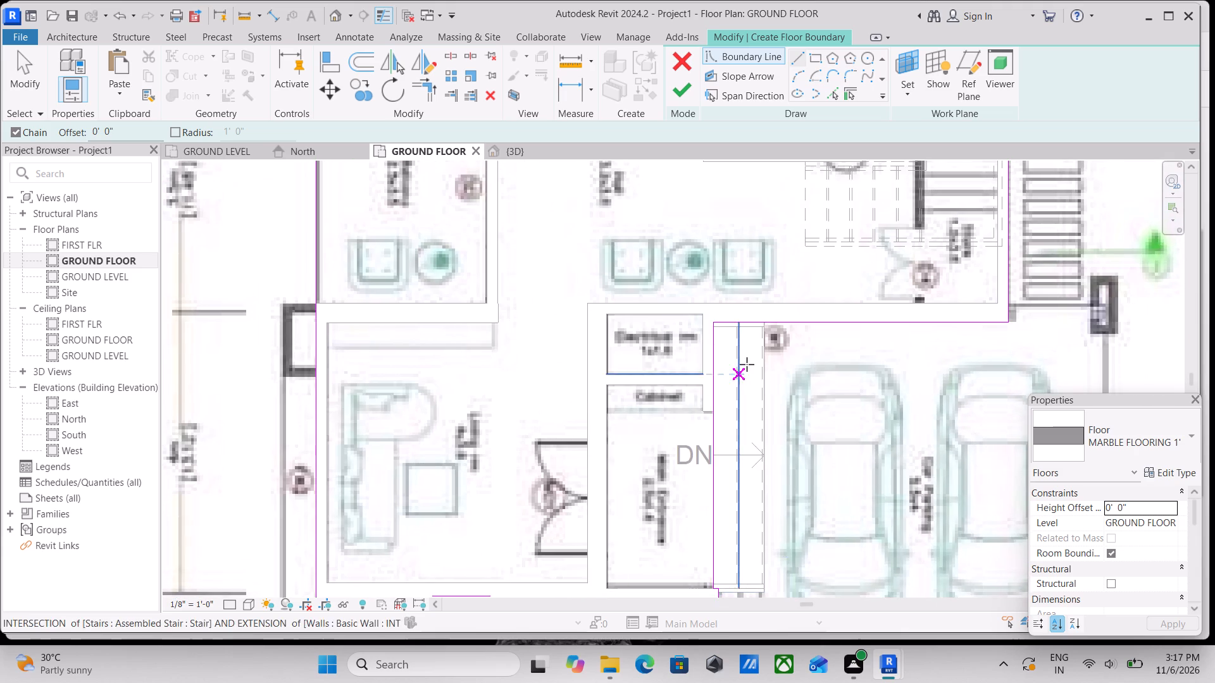
middle_click_drag(747, 364, 530, 450)
scroll(763, 324, "down", 2)
middle_click_drag(763, 324, 598, 450)
scroll(708, 262, "up", 2)
scroll(630, 354, "up", 4)
scroll(630, 354, "down", 2)
middle_click_drag(630, 354, 663, 532)
scroll(674, 355, "down", 1)
middle_click_drag(675, 362, 682, 535)
middle_click_drag(718, 414, 737, 525)
middle_click_drag(703, 357, 727, 455)
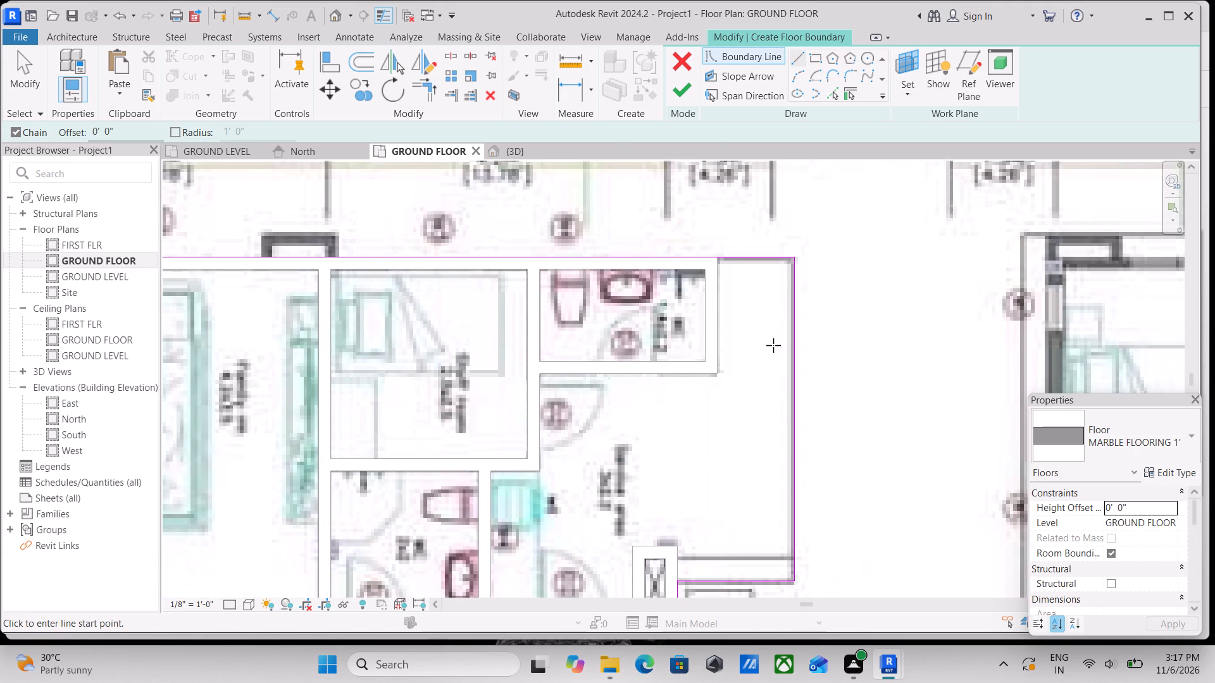
scroll(751, 393, "up", 3)
scroll(798, 432, "down", 4)
middle_click_drag(461, 372, 643, 182)
scroll(525, 345, "up", 1)
middle_click_drag(480, 374, 615, 227)
scroll(461, 385, "down", 4)
middle_click_drag(470, 386, 541, 175)
middle_click_drag(503, 443, 533, 211)
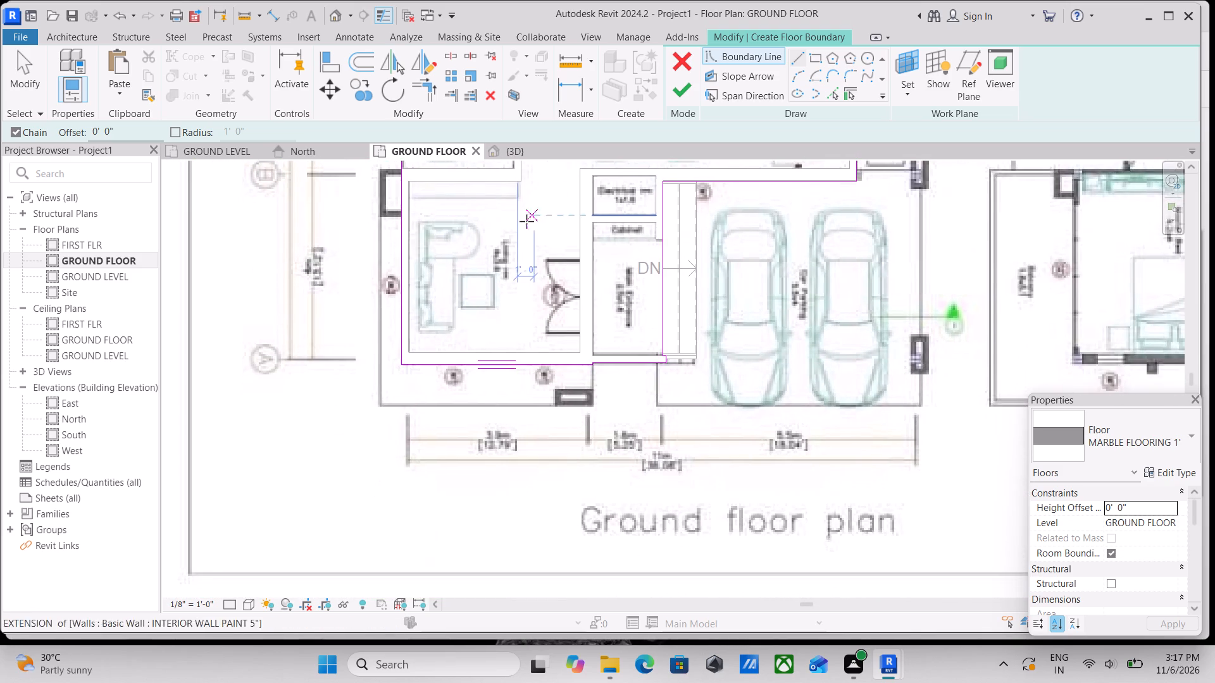
scroll(378, 373, "up", 4)
scroll(419, 377, "down", 3)
middle_click_drag(421, 398, 385, 572)
scroll(388, 572, "up", 1)
scroll(439, 371, "down", 1)
middle_click_drag(439, 386, 435, 519)
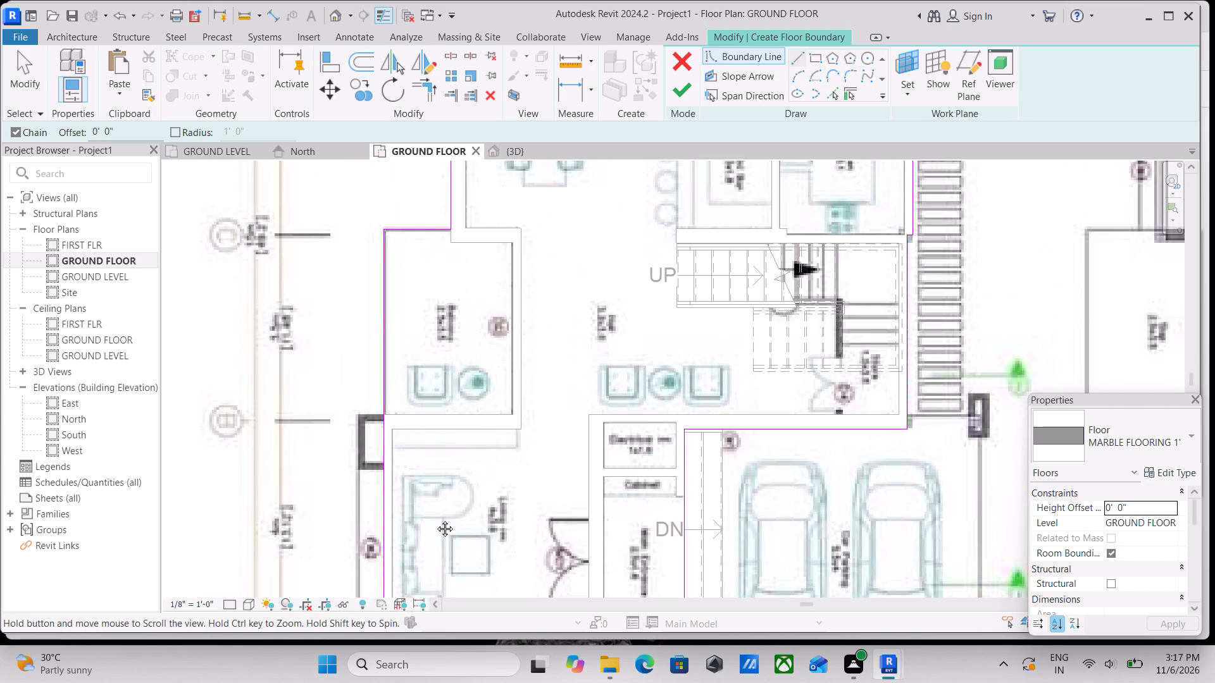
middle_click_drag(435, 519, 468, 328)
scroll(464, 434, "up", 3)
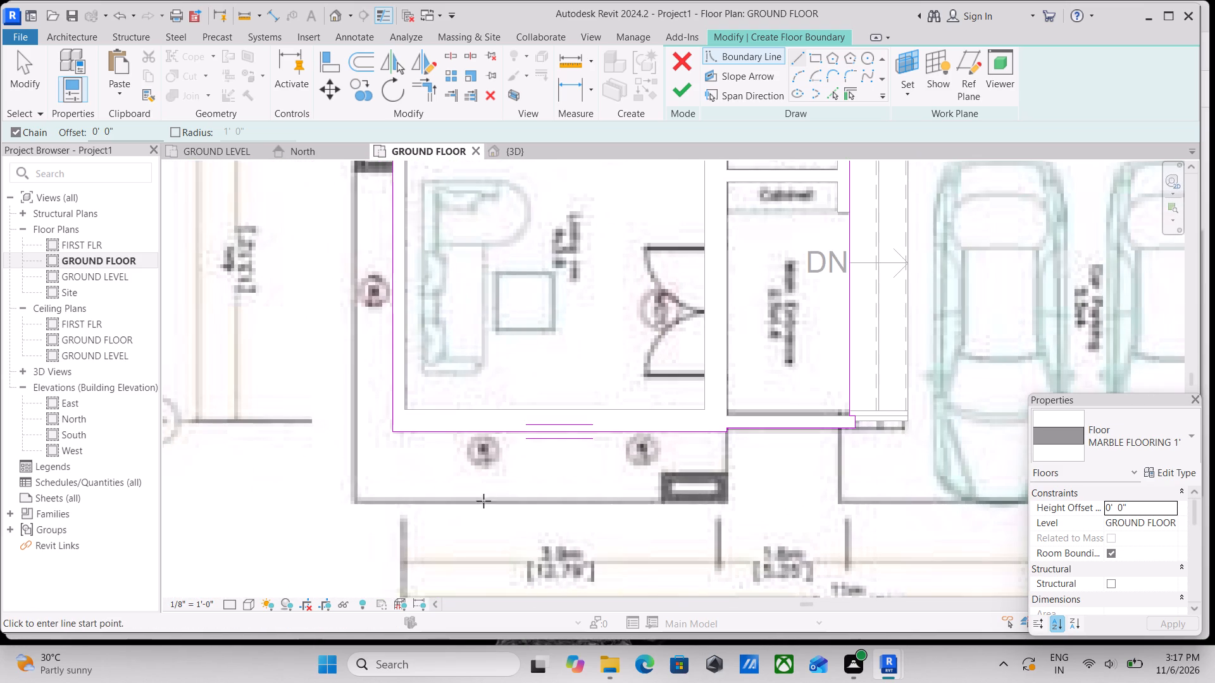
scroll(514, 483, "down", 2)
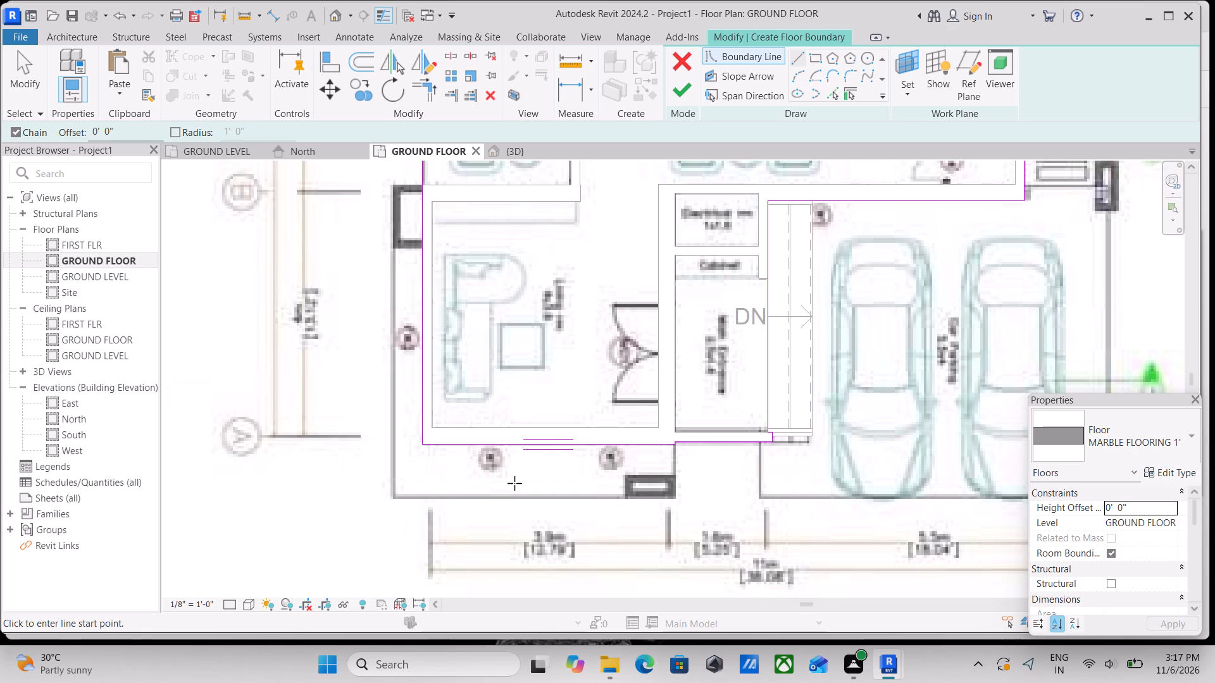
scroll(516, 483, "down", 2)
middle_click_drag(516, 483, 516, 565)
scroll(549, 419, "down", 2)
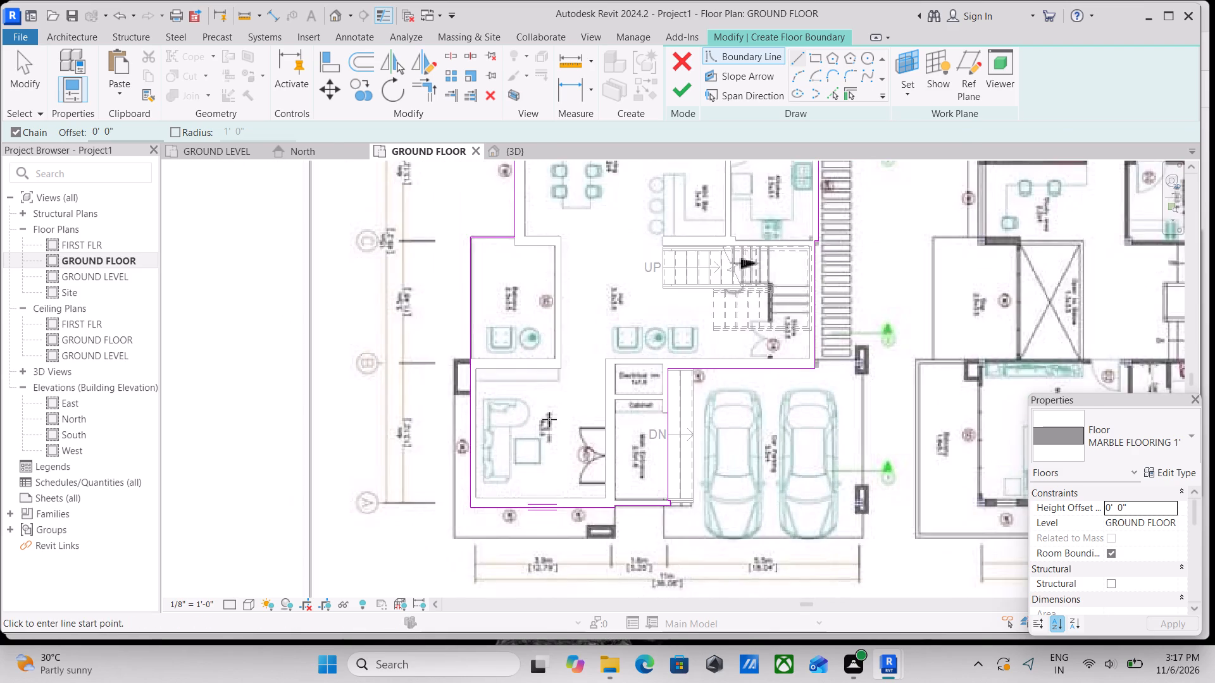
middle_click_drag(547, 424, 470, 586)
middle_click_drag(615, 376, 475, 482)
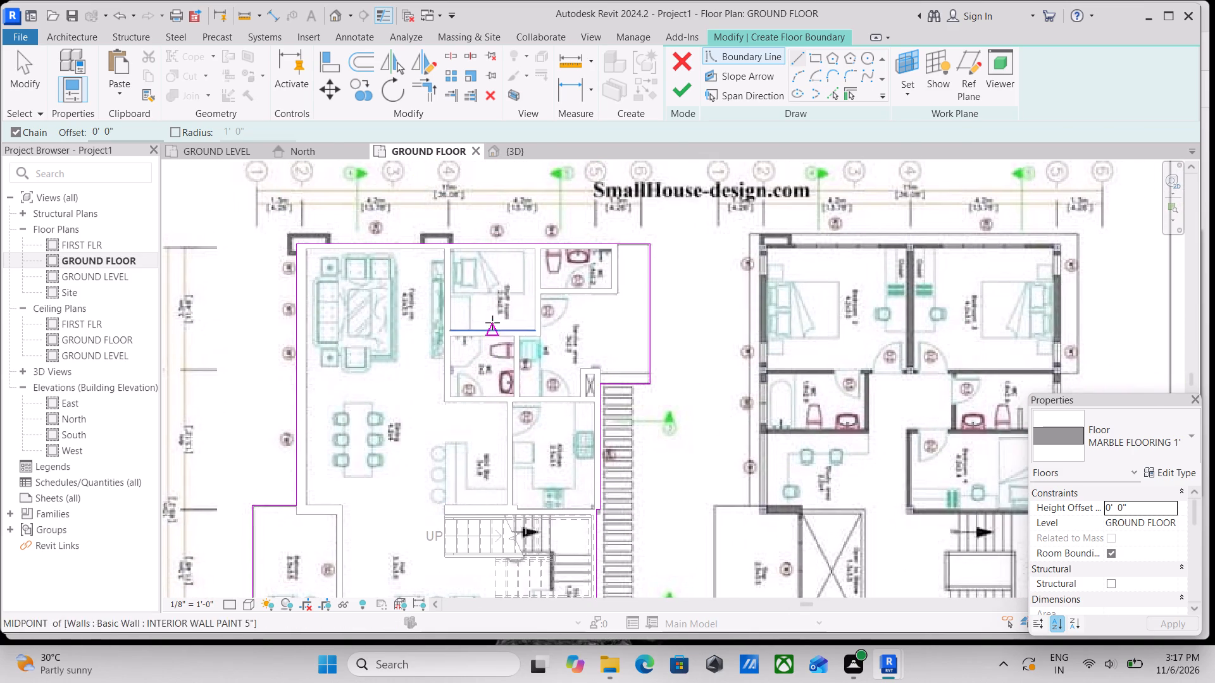
scroll(282, 241, "up", 3)
scroll(347, 246, "up", 4)
scroll(290, 252, "up", 4)
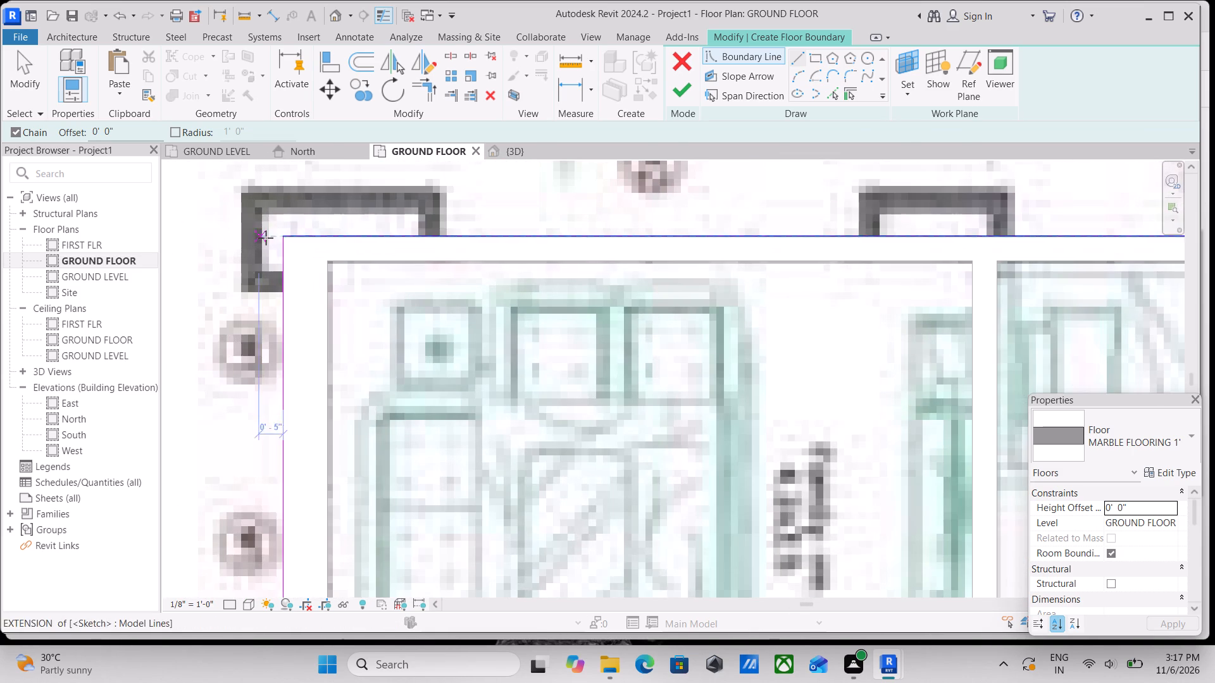
scroll(359, 210, "down", 6)
middle_click_drag(590, 359, 514, 522)
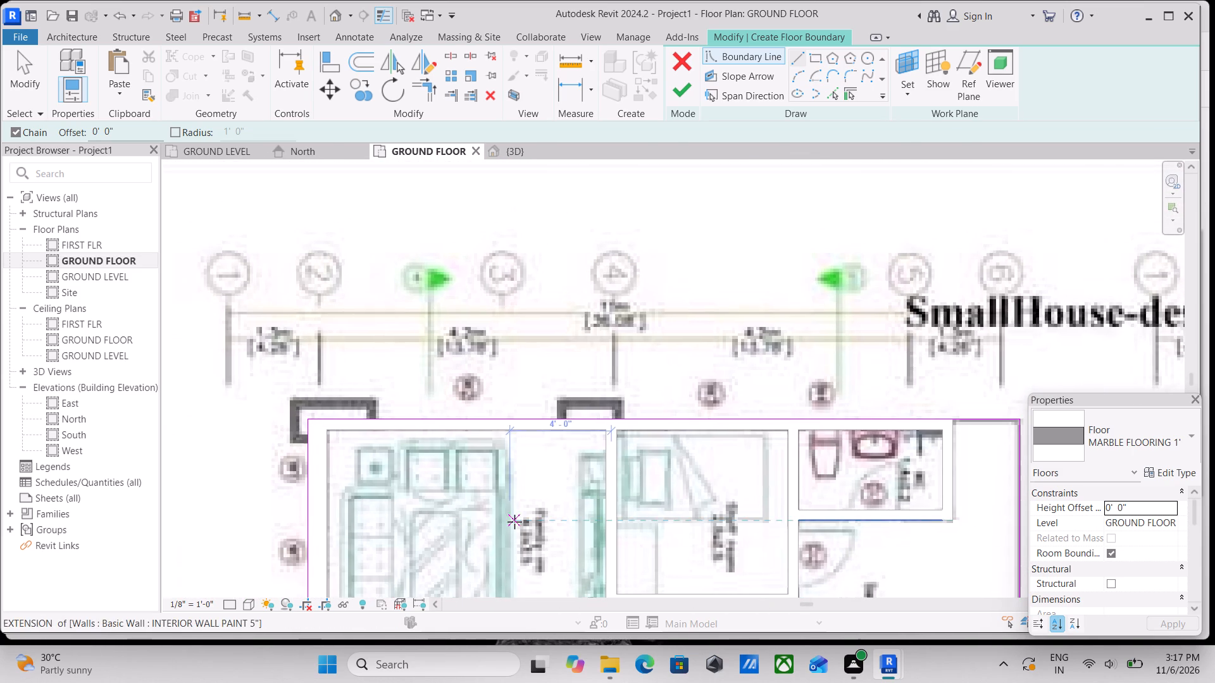
scroll(603, 322, "down", 2)
middle_click_drag(632, 336, 300, 286)
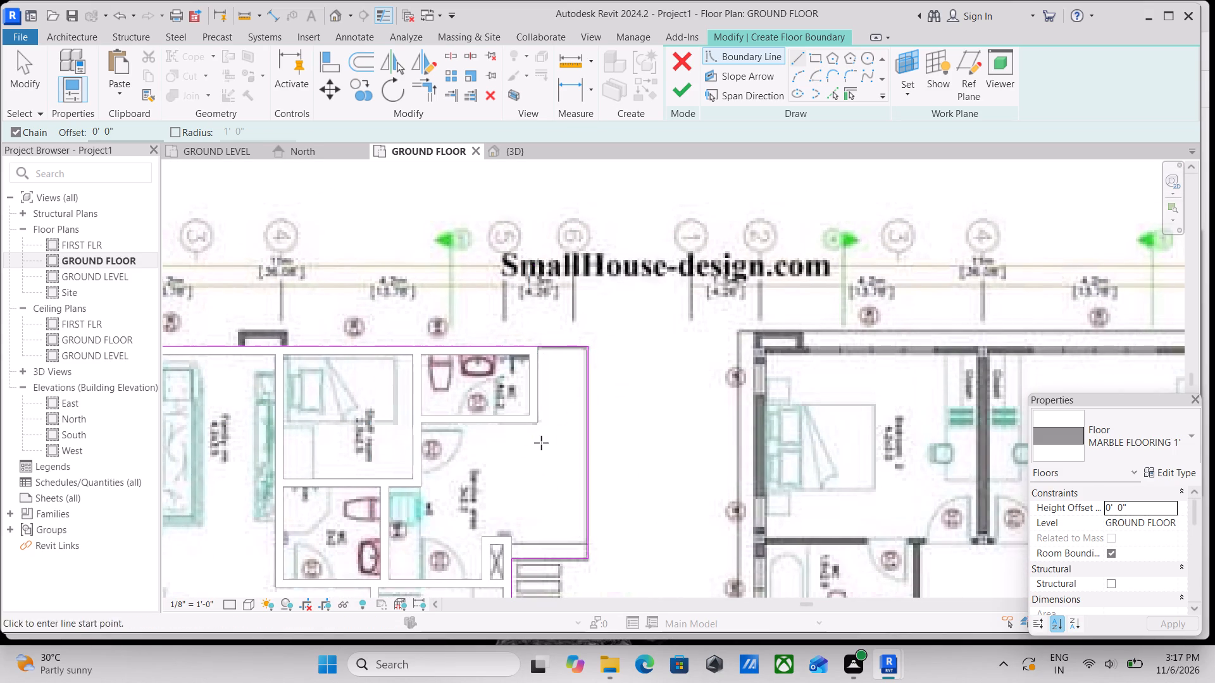
middle_click_drag(540, 443, 586, 363)
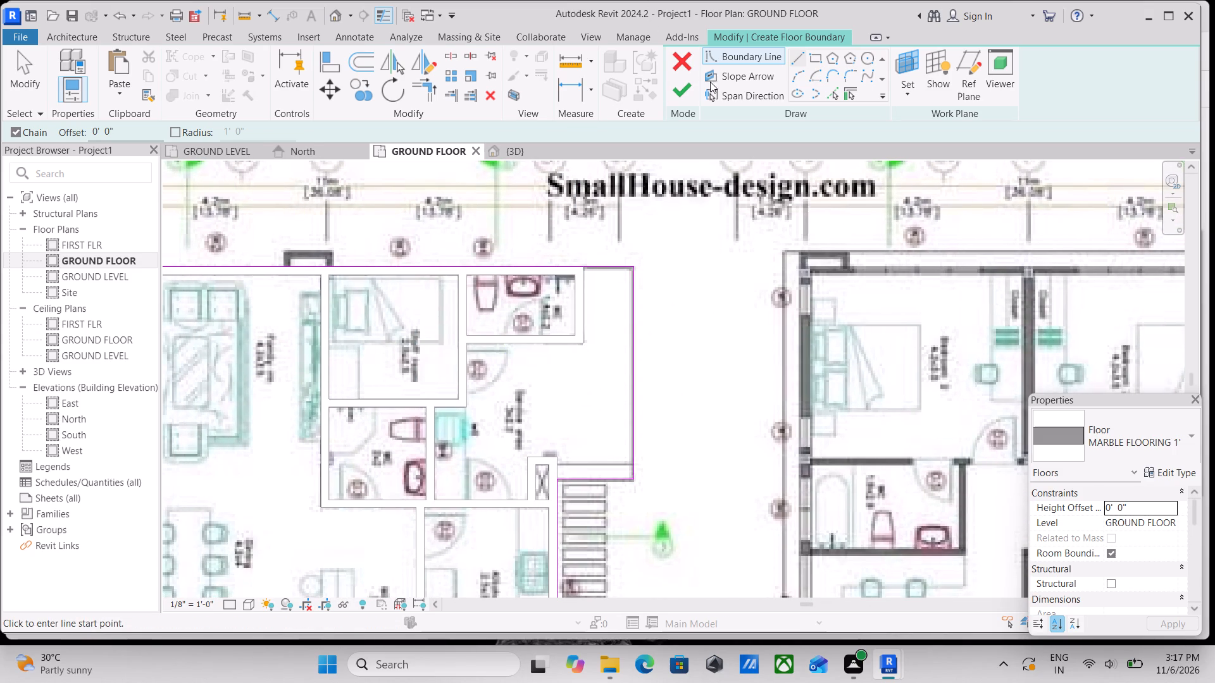
Finish the boundary sketch of the MARBLE FLOORING 1' floor.
left_click(688, 86)
Examine the finished marble floor's extent against the walls and plan image, around the living room, entrance, hall and service area.
scroll(323, 505, "down", 3)
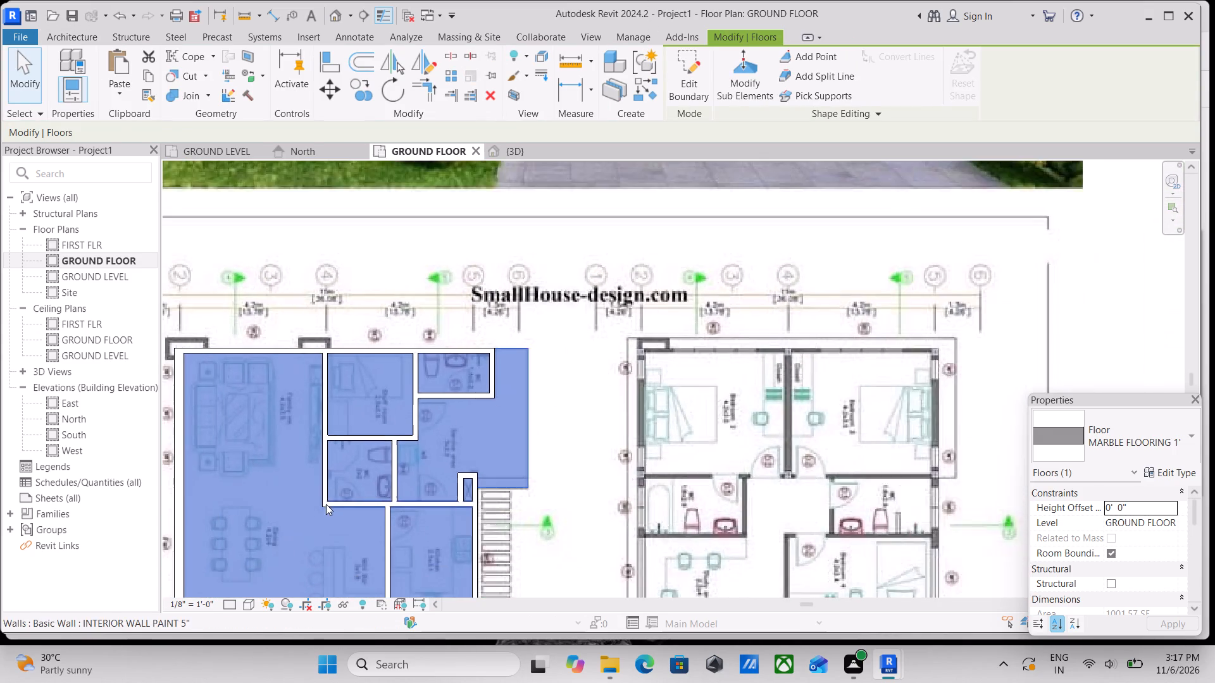
middle_click_drag(326, 504, 471, 293)
middle_click_drag(387, 446, 472, 269)
scroll(314, 489, "up", 2)
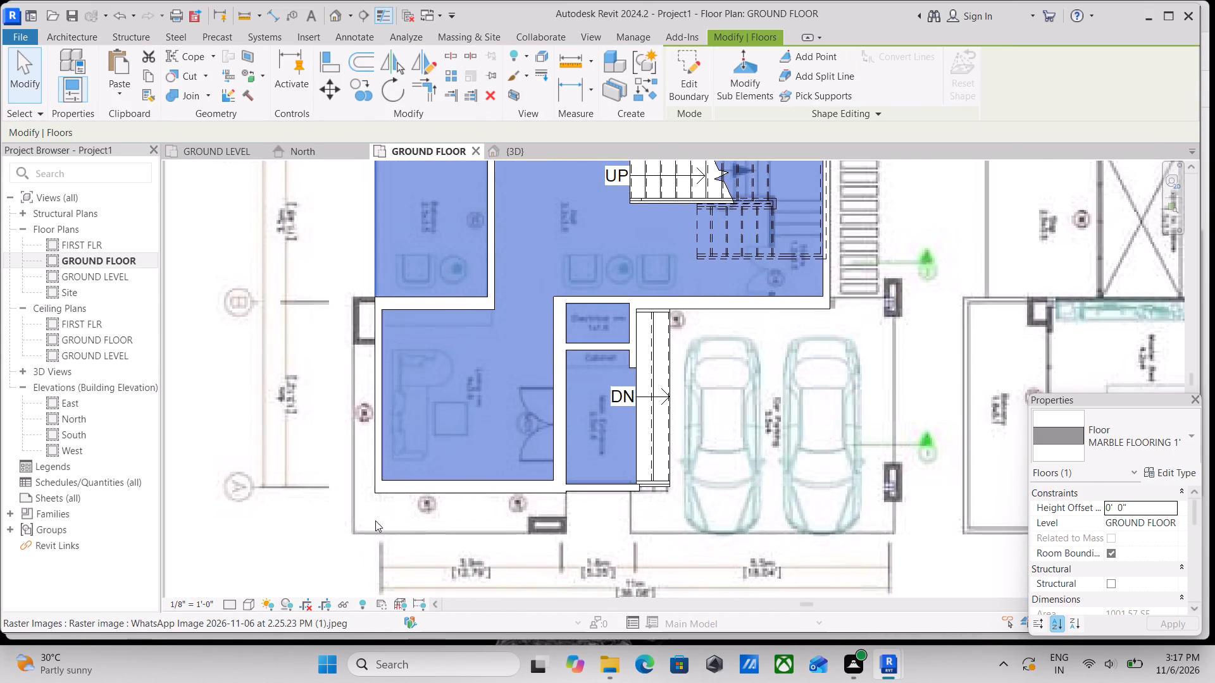
scroll(375, 520, "up", 3)
scroll(394, 361, "down", 1)
middle_click_drag(394, 361, 411, 424)
middle_click_drag(411, 519, 422, 424)
scroll(451, 544, "up", 3)
middle_click_drag(517, 548, 411, 493)
scroll(441, 447, "up", 1)
scroll(518, 426, "down", 2)
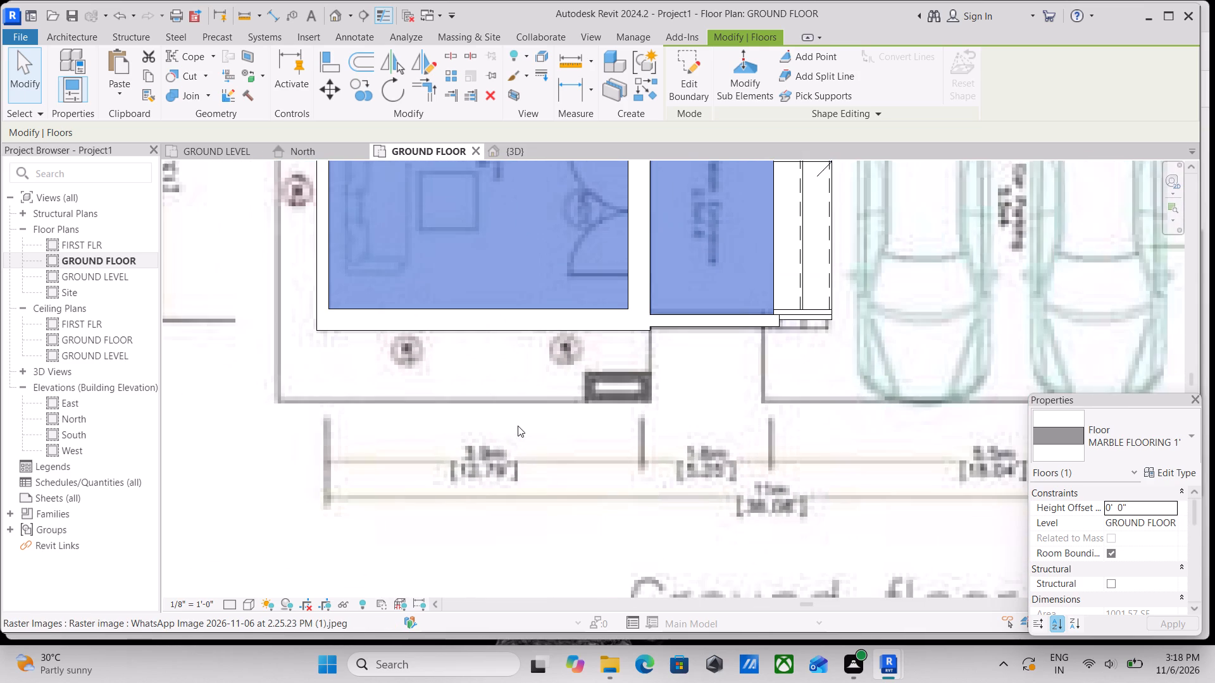
middle_click_drag(518, 426, 492, 438)
middle_click_drag(333, 414, 439, 445)
scroll(387, 426, "down", 1)
middle_click_drag(365, 450, 232, 540)
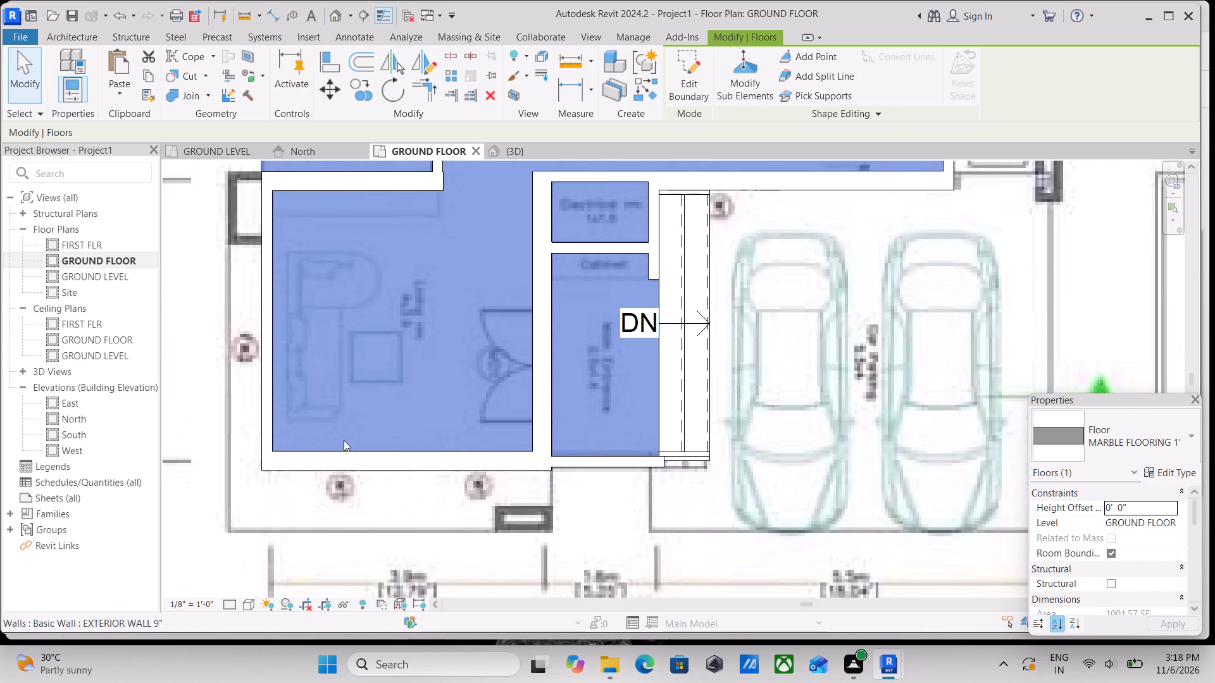
scroll(344, 440, "down", 2)
middle_click_drag(344, 441, 248, 514)
middle_click_drag(323, 415, 260, 545)
scroll(311, 383, "down", 2)
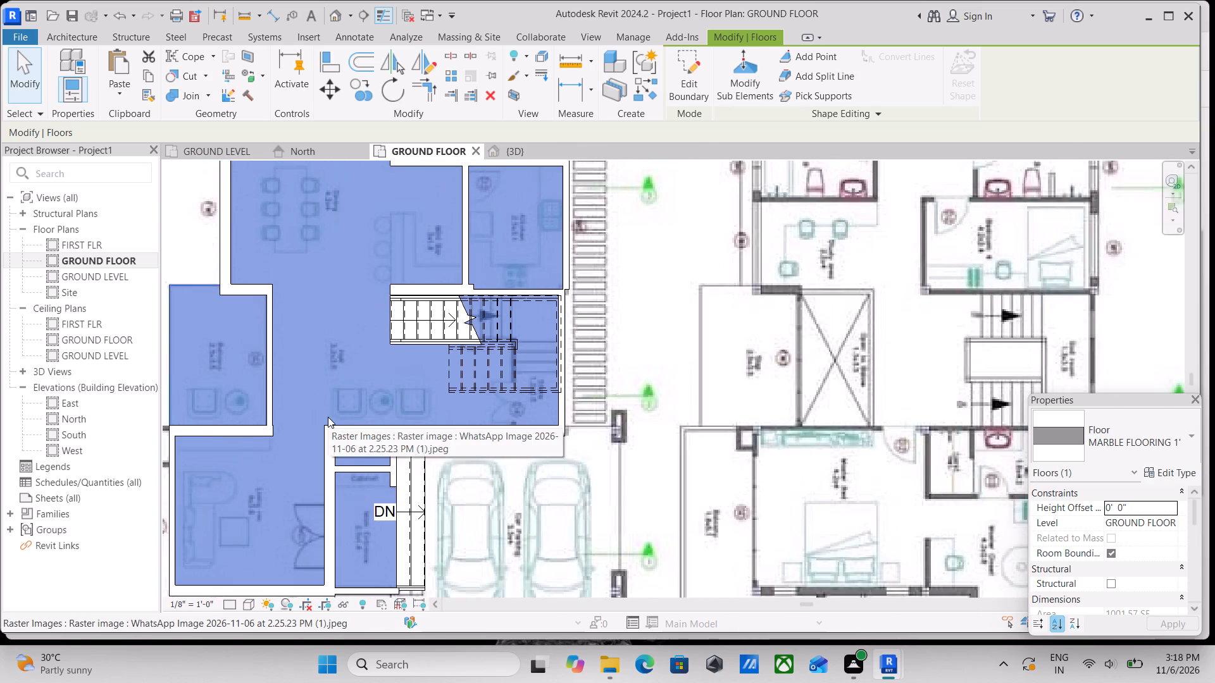
scroll(328, 417, "down", 2)
middle_click_drag(339, 464, 379, 599)
middle_click_drag(432, 395, 393, 582)
scroll(376, 361, "up", 3)
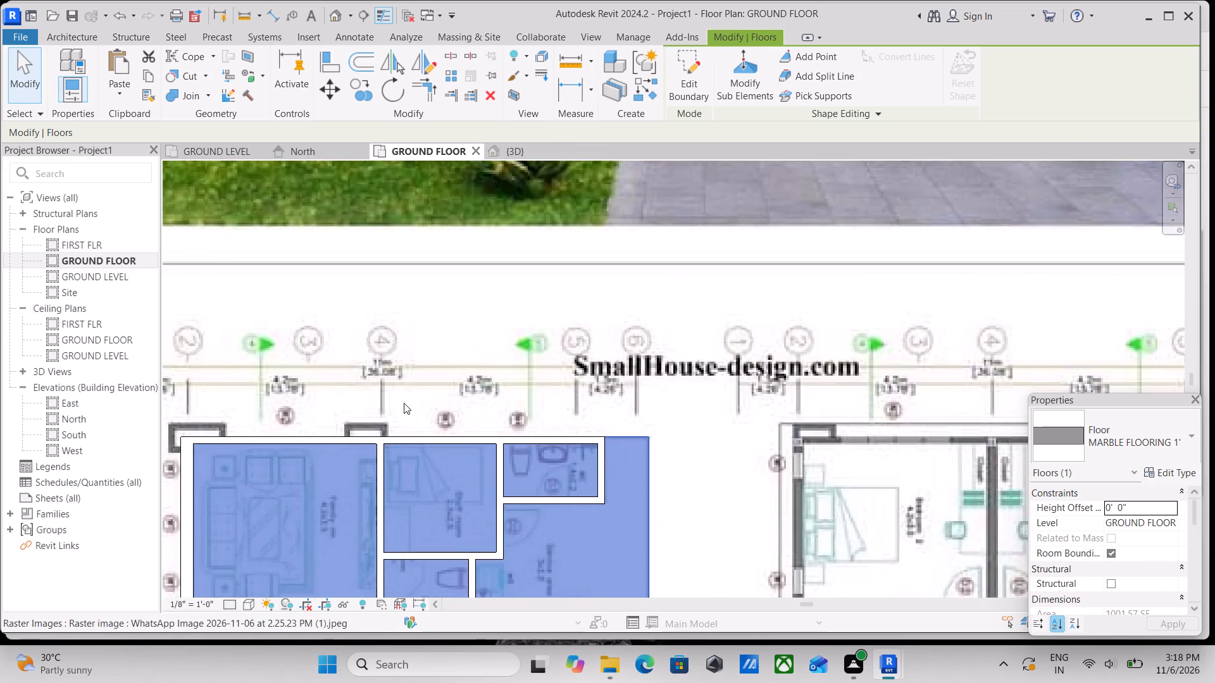
scroll(404, 407, "up", 2)
middle_click_drag(584, 445, 439, 350)
scroll(558, 350, "up", 3)
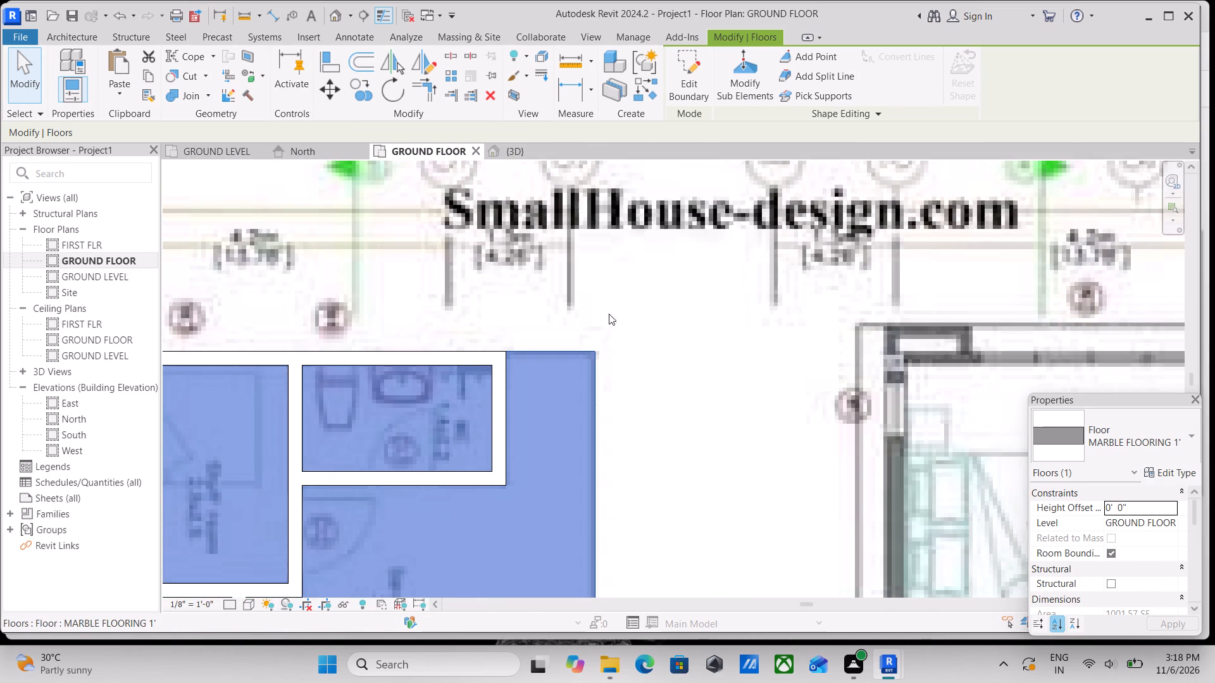
scroll(427, 434, "down", 2)
middle_click_drag(427, 434, 513, 350)
scroll(394, 426, "down", 3)
middle_click_drag(397, 424, 485, 378)
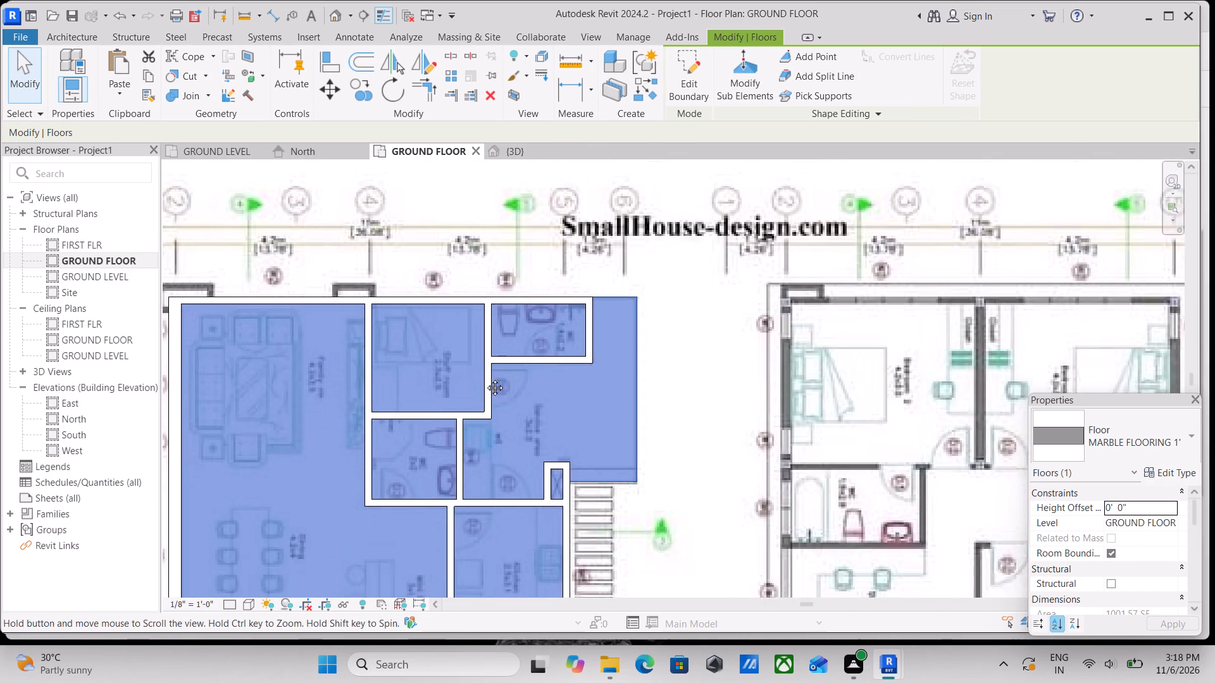
Deselect the marble floor and examine the ground floor layout, from the staff room and service area to the kitchen and stairs.
middle_click_drag(485, 378, 487, 377)
middle_click_drag(413, 357, 456, 407)
scroll(615, 388, "up", 4)
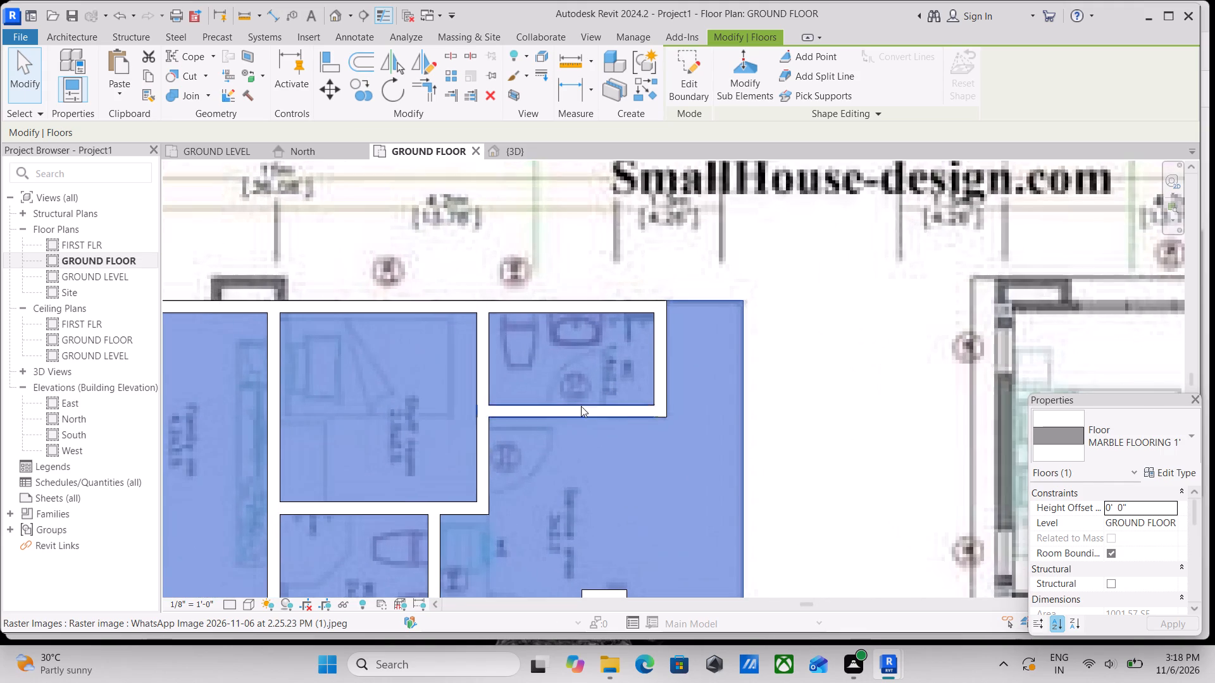
scroll(574, 410, "up", 1)
key("Escape")
middle_click_drag(549, 421, 610, 350)
scroll(521, 458, "down", 2)
middle_click_drag(523, 455, 597, 382)
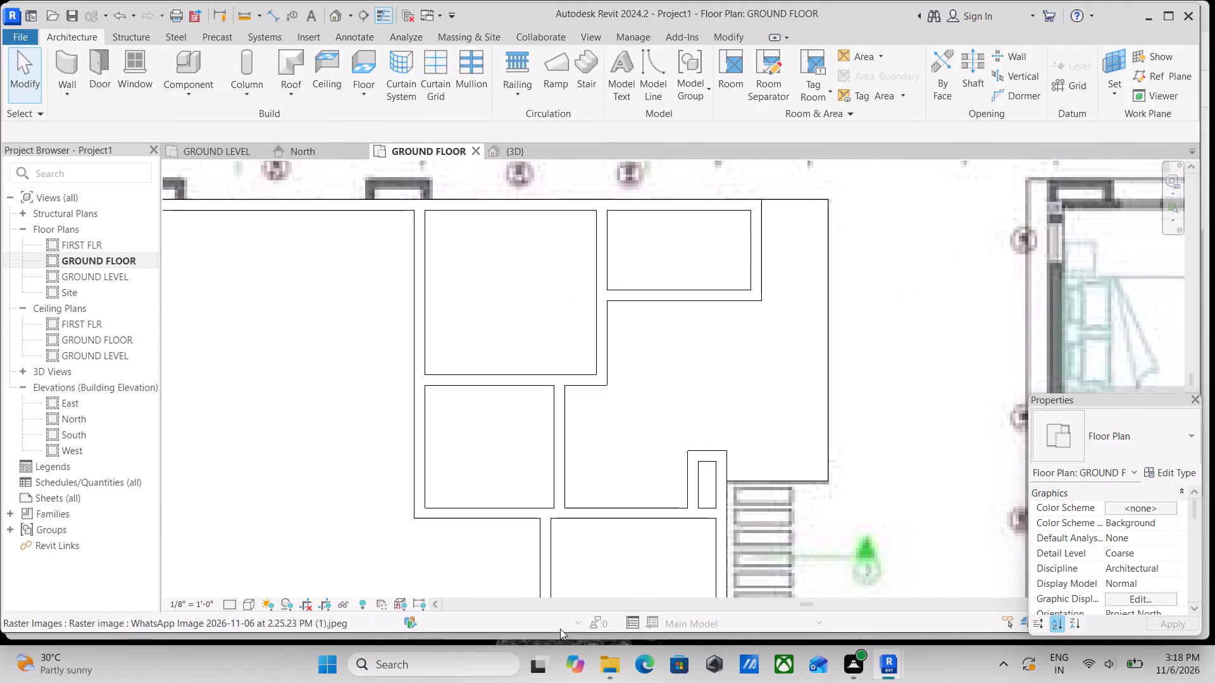
key("Escape")
scroll(411, 531, "down", 6)
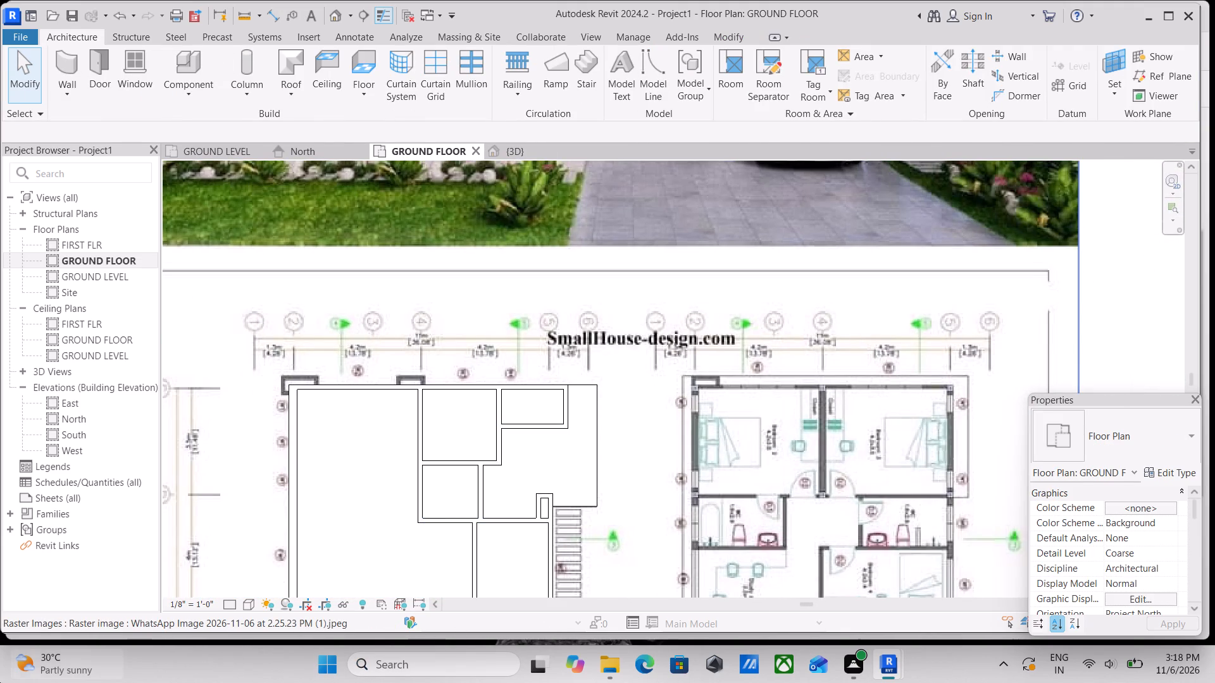
scroll(267, 468, "down", 7)
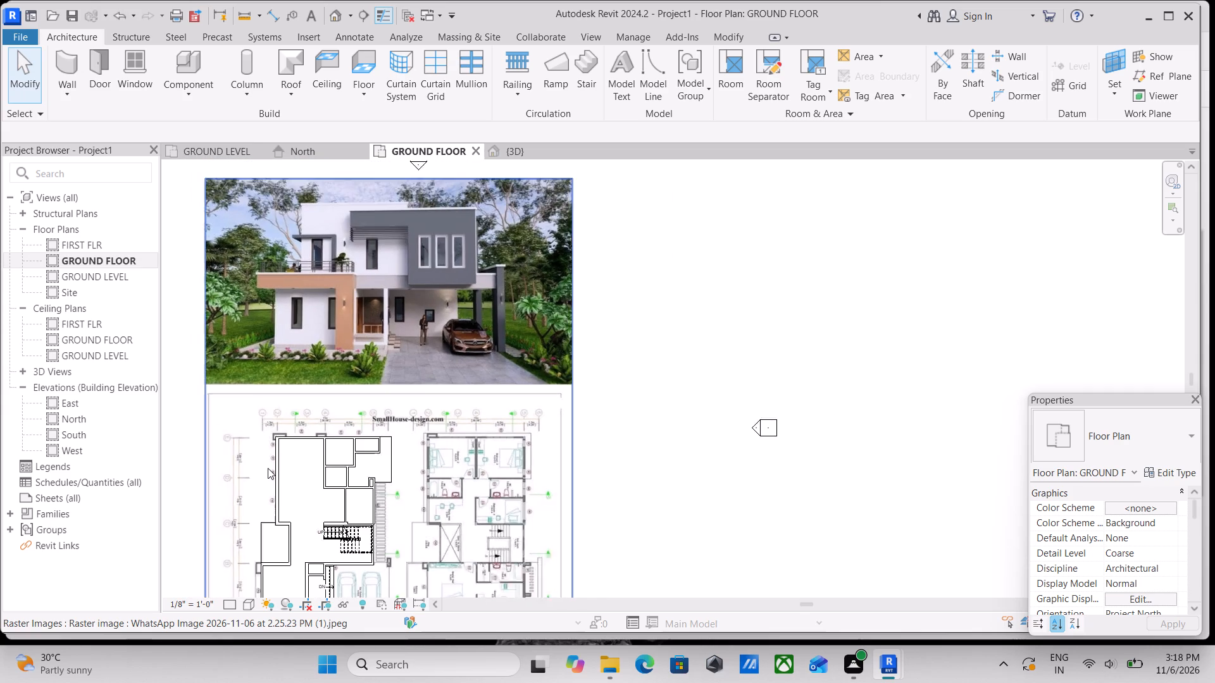
scroll(268, 468, "down", 1)
middle_click_drag(261, 588, 339, 512)
scroll(458, 466, "up", 3)
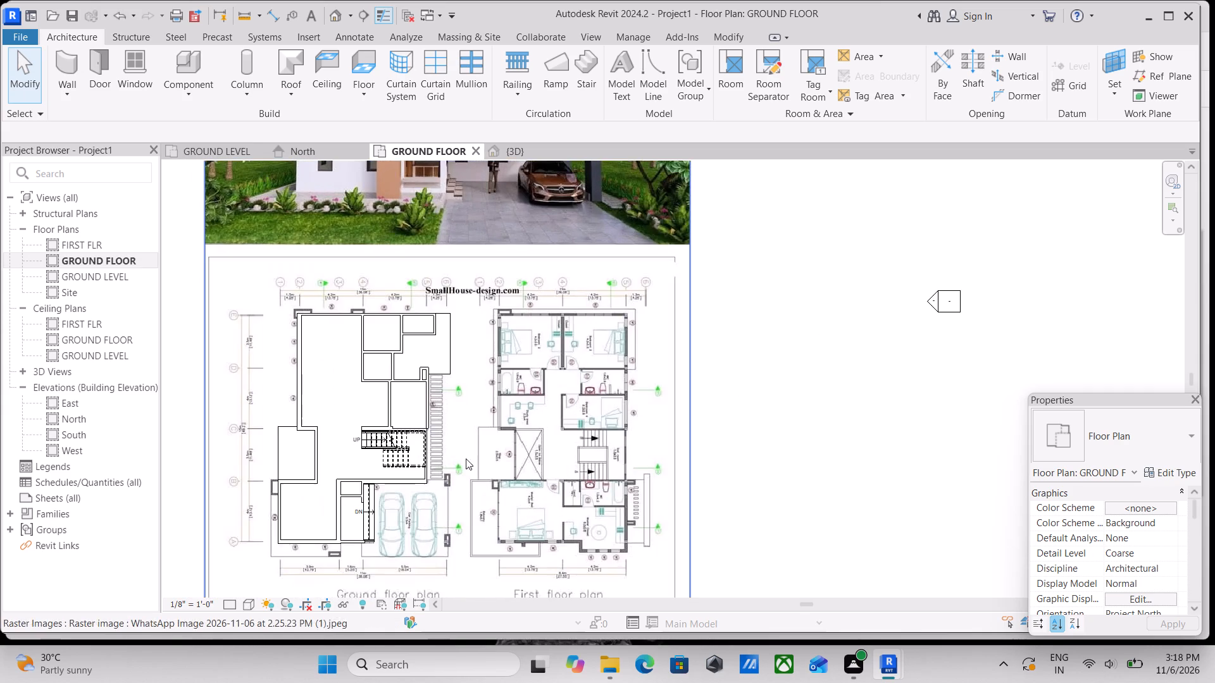
scroll(360, 402, "up", 6)
middle_click_drag(370, 397, 470, 517)
scroll(625, 368, "up", 2)
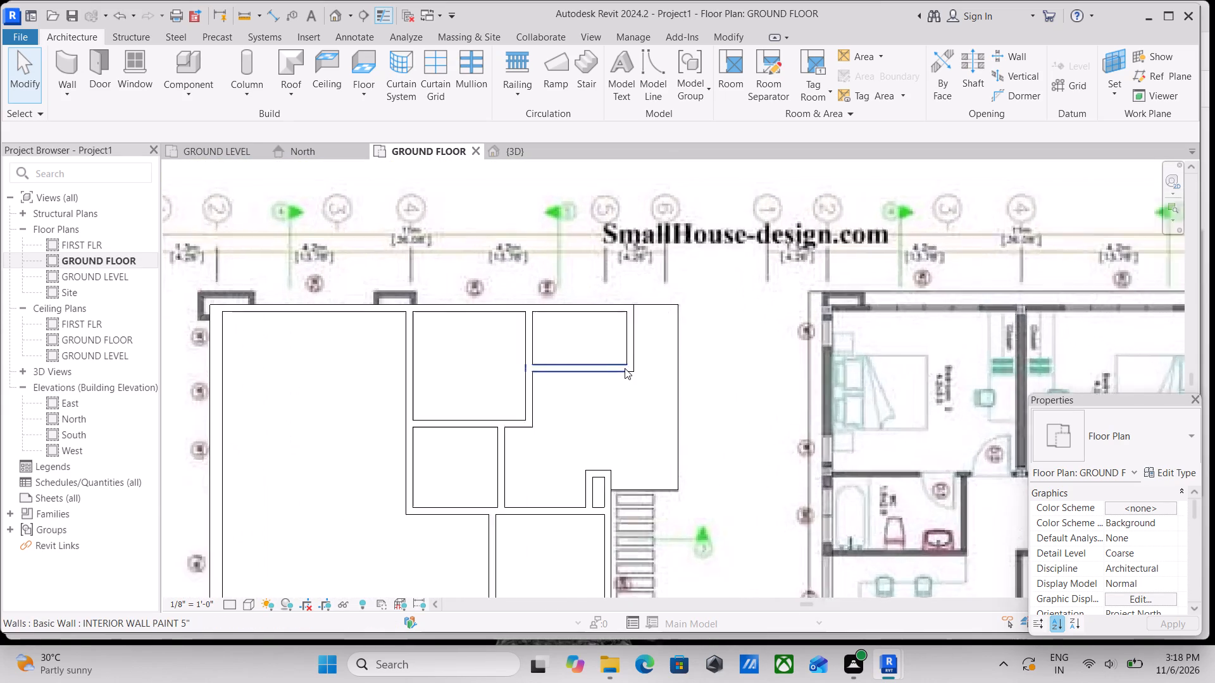
scroll(625, 368, "up", 1)
scroll(621, 378, "down", 1)
scroll(564, 491, "up", 1)
scroll(570, 471, "down", 2)
middle_click_drag(570, 458, 583, 376)
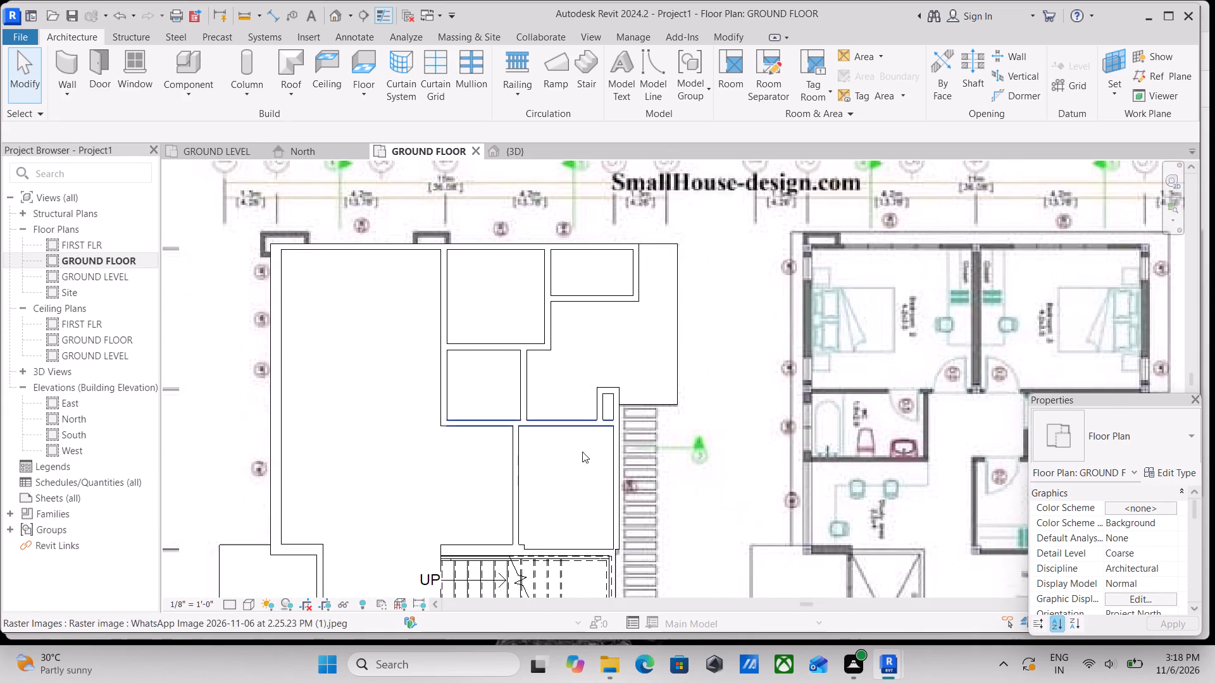
middle_click_drag(565, 500, 583, 407)
scroll(536, 458, "up", 1)
middle_click_drag(494, 452, 513, 478)
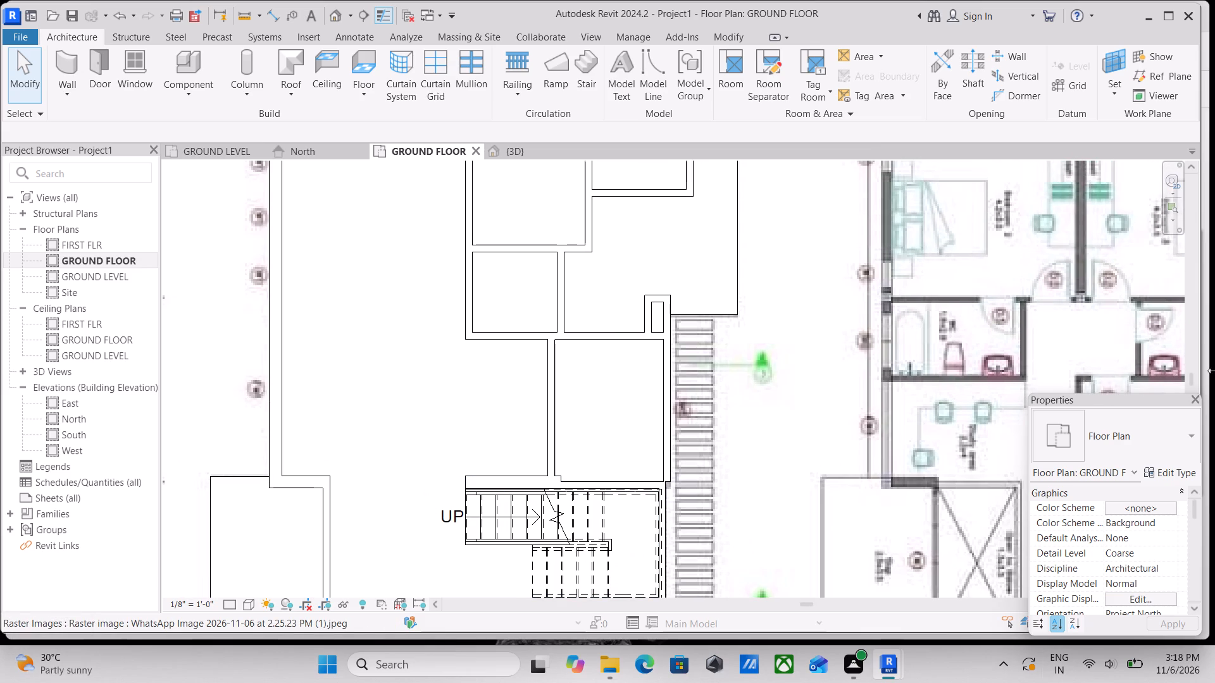
scroll(1200, 362, "down", 2)
scroll(1159, 44, "down", 1)
scroll(788, 372, "down", 4)
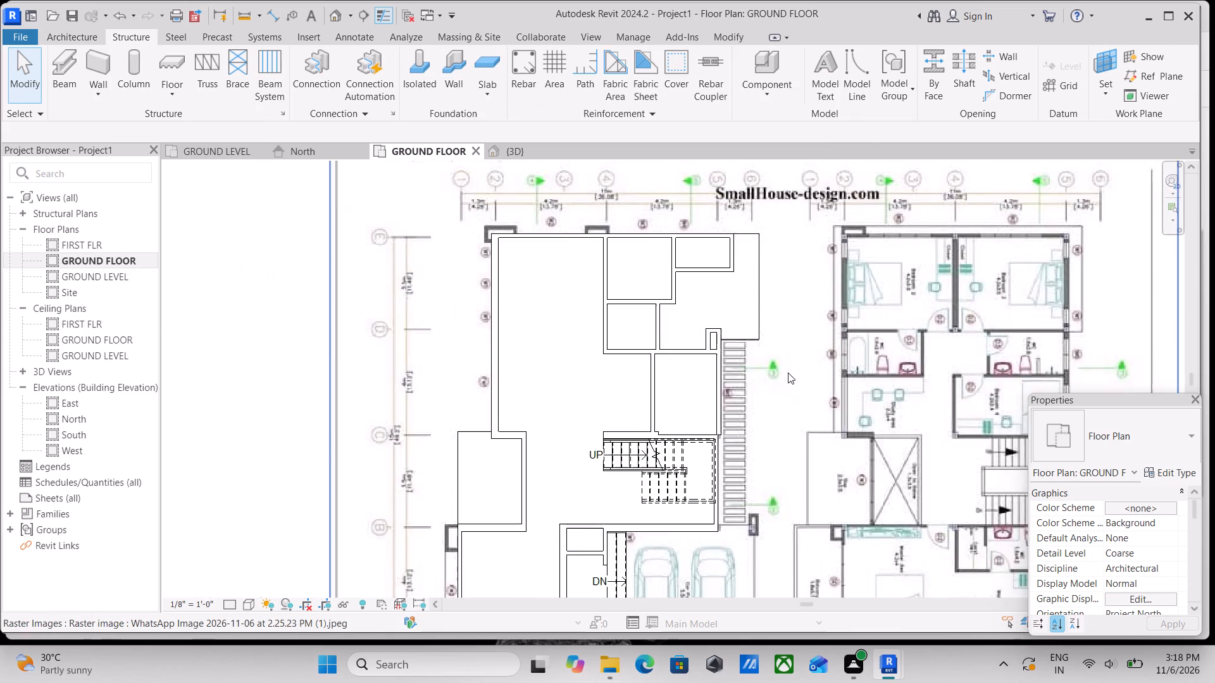
scroll(771, 363, "down", 3)
scroll(680, 339, "up", 1)
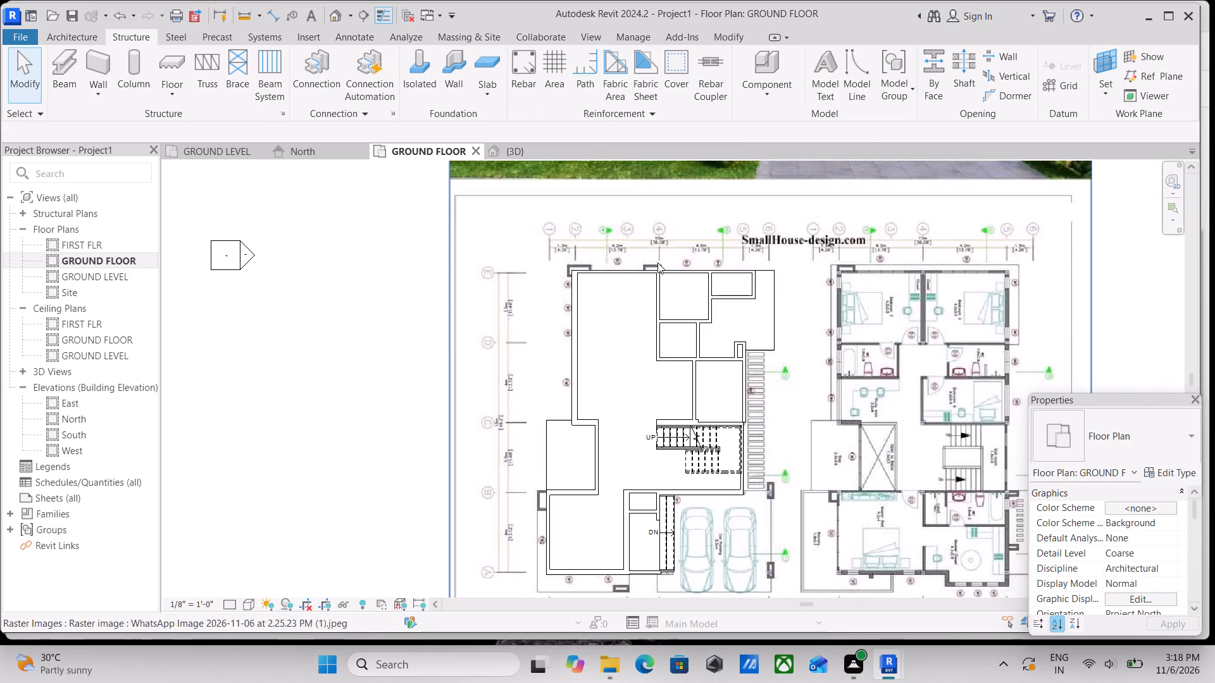
scroll(690, 314, "up", 3)
scroll(696, 250, "up", 2)
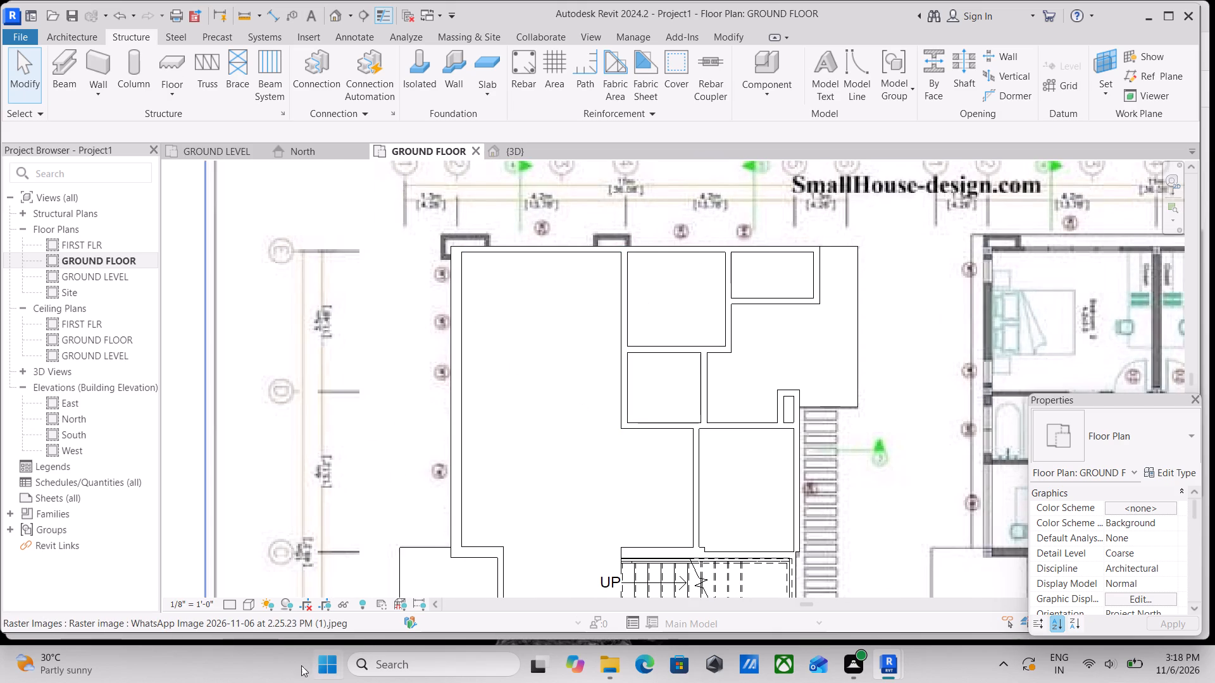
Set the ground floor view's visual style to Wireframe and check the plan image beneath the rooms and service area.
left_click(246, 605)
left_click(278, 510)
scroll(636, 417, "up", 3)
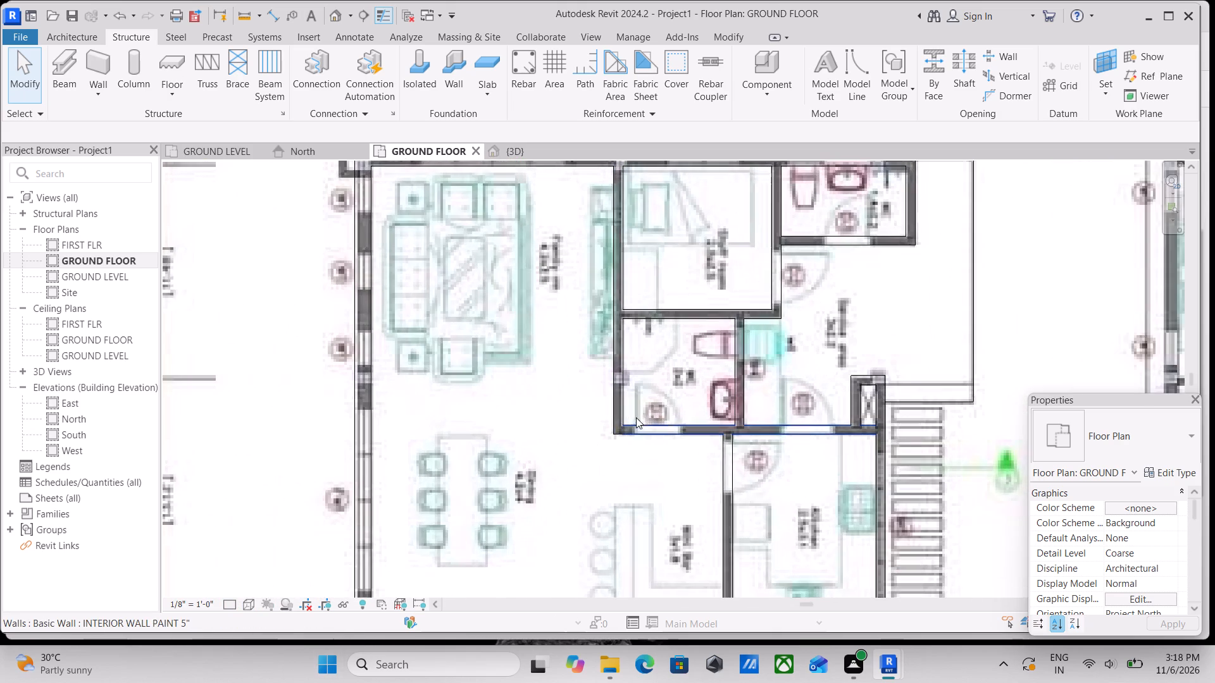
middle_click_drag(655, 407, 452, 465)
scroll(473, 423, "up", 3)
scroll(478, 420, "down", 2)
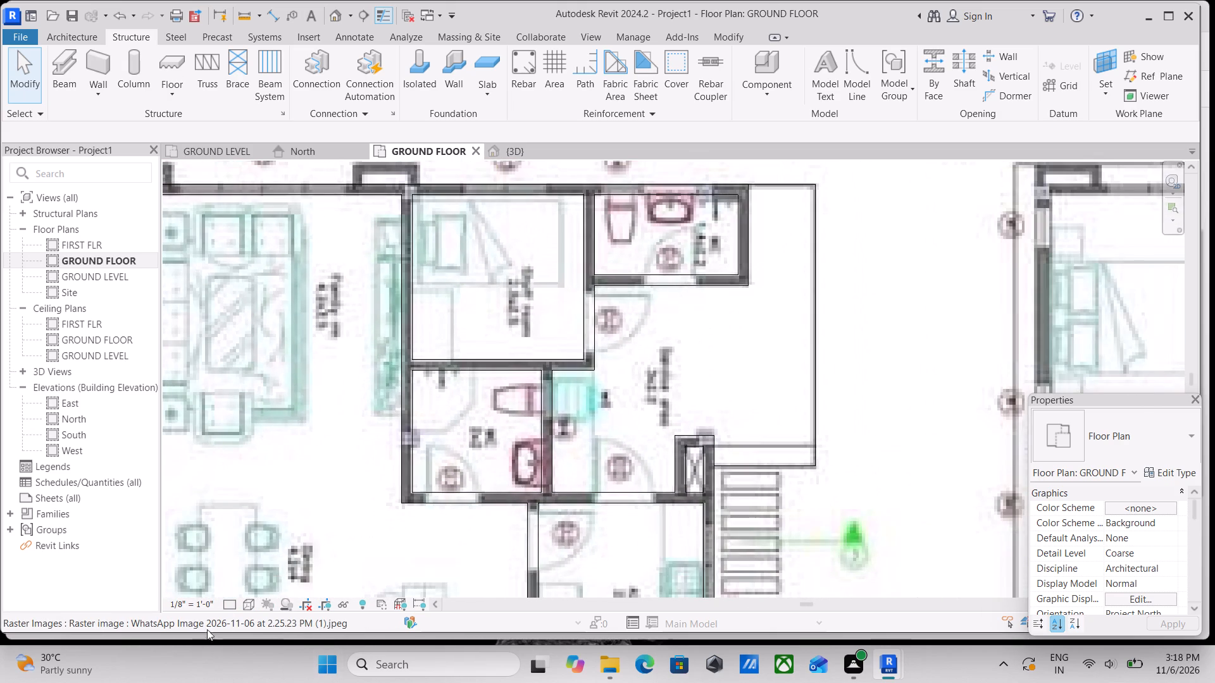
Set the ground floor view's visual style to Shaded.
left_click(252, 605)
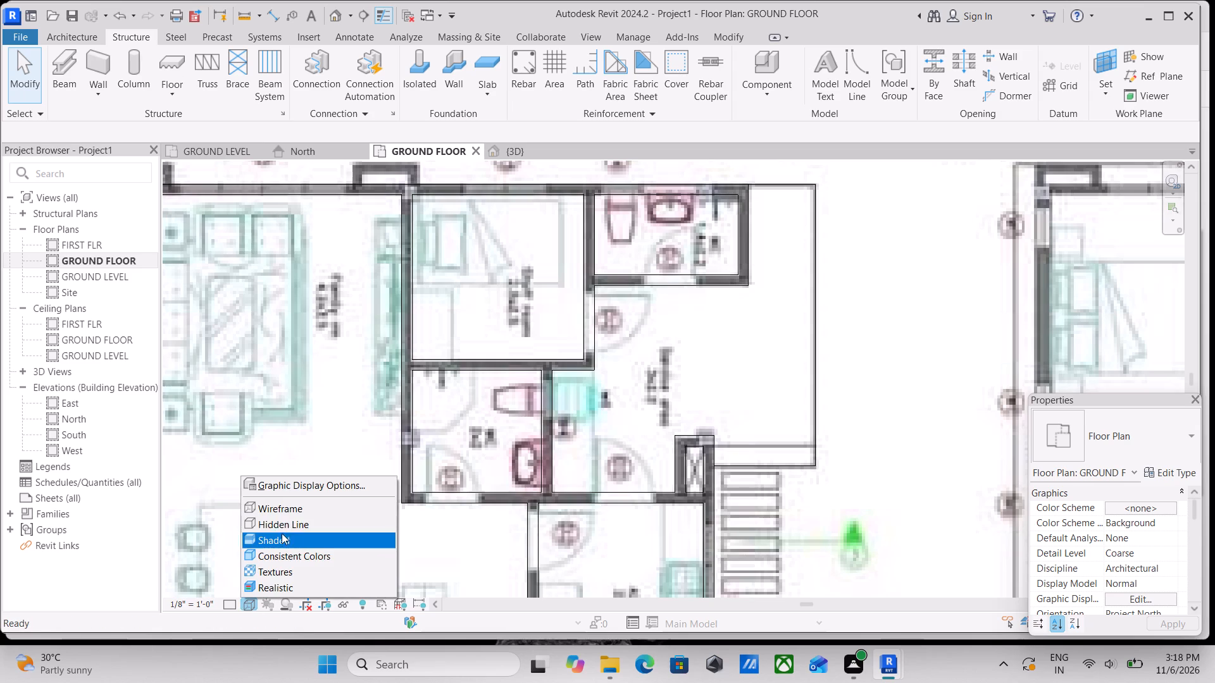
left_click(282, 538)
Examine the shaded floor's coverage around the living room, main entrance, both stairs and the edge of the car parking.
scroll(457, 495, "down", 6)
middle_click_drag(457, 495, 480, 360)
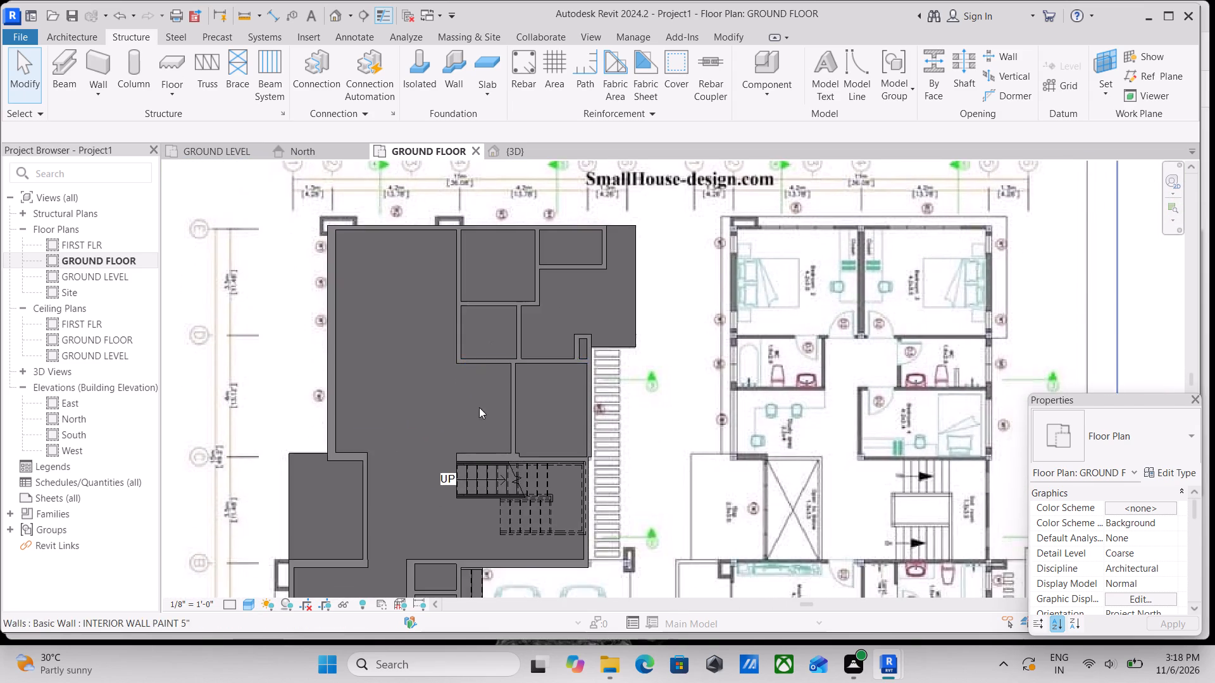
scroll(320, 498, "up", 1)
middle_click_drag(329, 486, 402, 402)
scroll(381, 433, "up", 3)
scroll(427, 446, "down", 2)
middle_click_drag(430, 436, 463, 391)
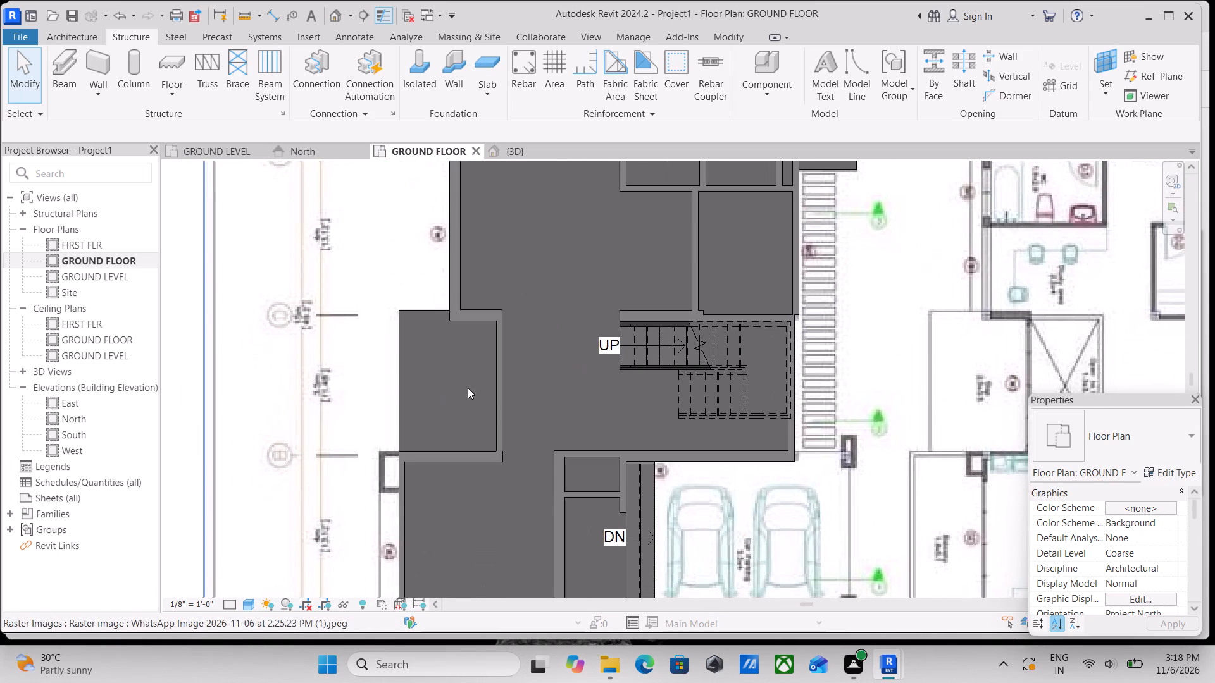
middle_click_drag(589, 540, 606, 436)
middle_click_drag(491, 531, 530, 458)
scroll(580, 500, "up", 2)
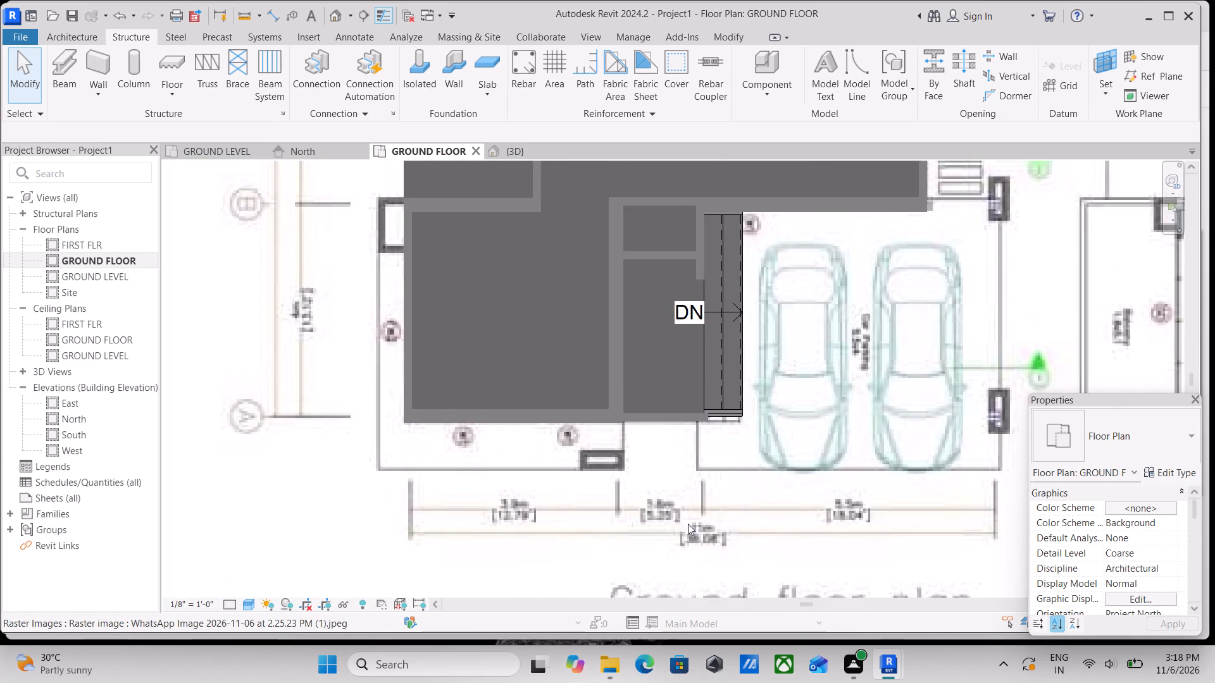
scroll(688, 524, "up", 1)
middle_click_drag(772, 495, 587, 597)
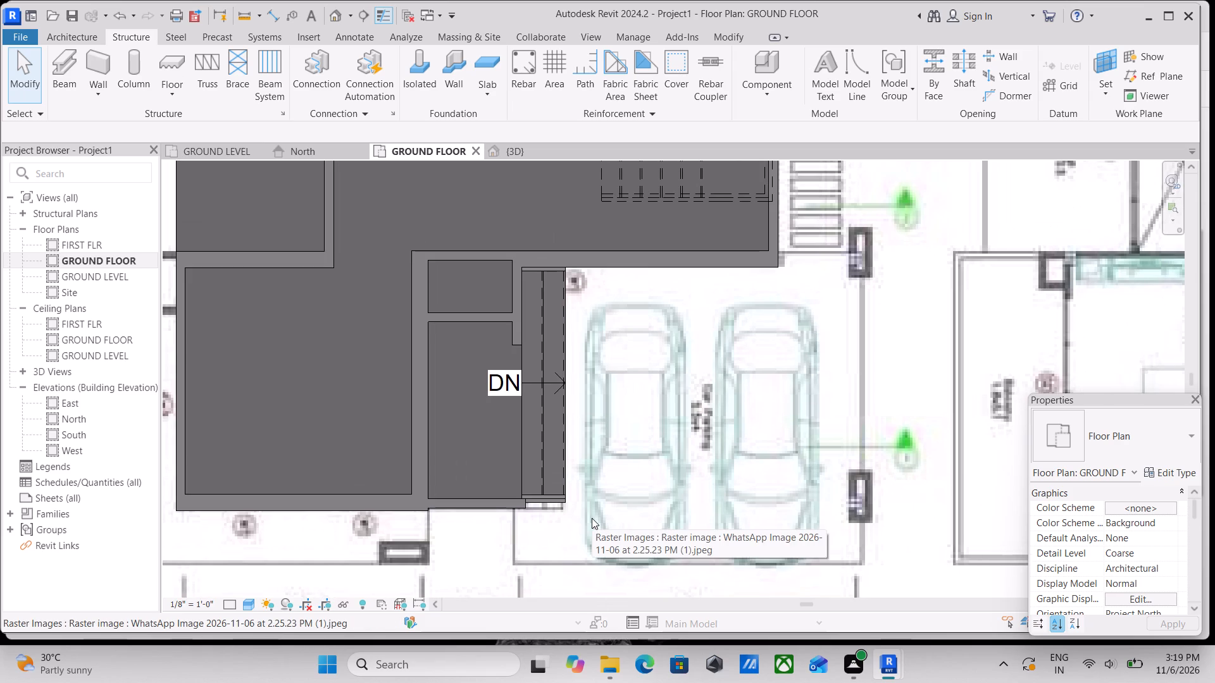
middle_click_drag(639, 477, 502, 522)
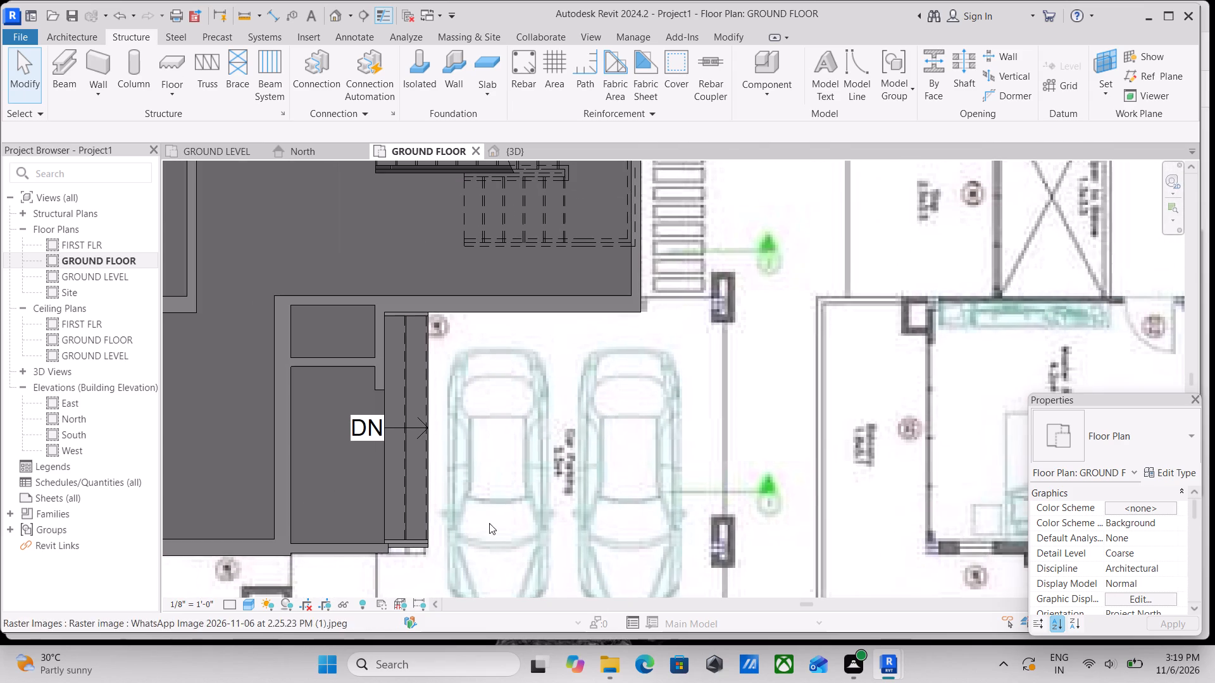
scroll(277, 625, "down", 6)
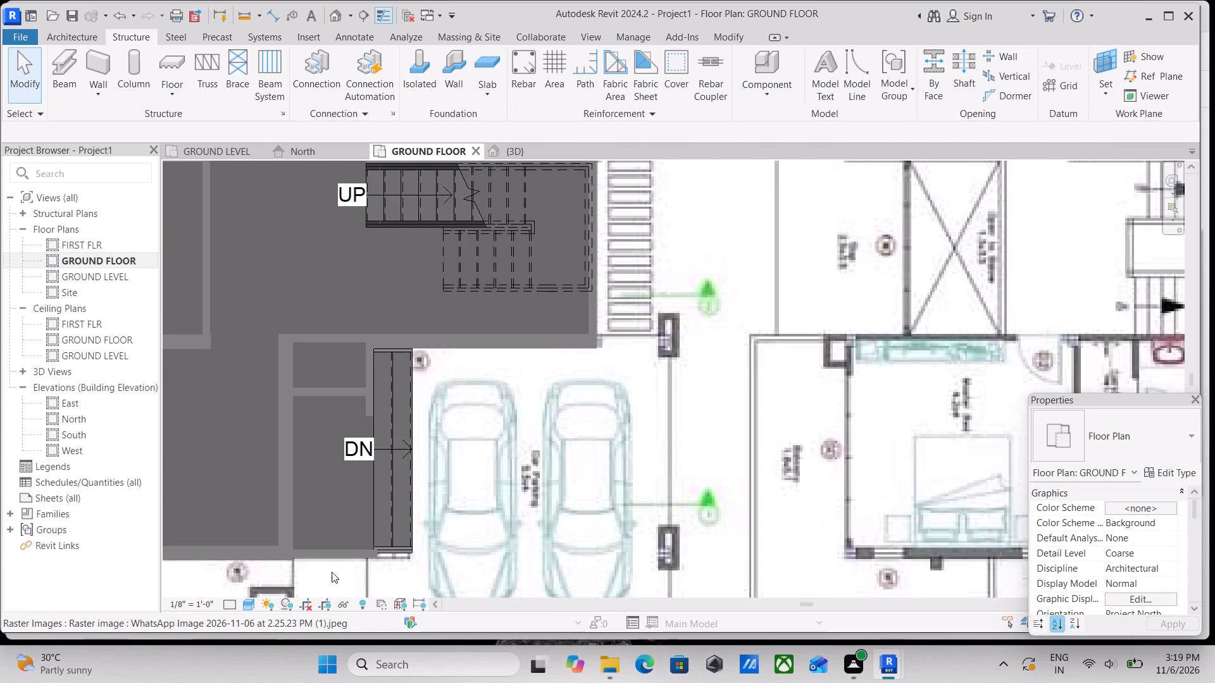
Study the reference rendering's front entrance, steps, car porch and driveway paving.
scroll(445, 494, "down", 5)
middle_click_drag(494, 472, 571, 668)
middle_click_drag(612, 524, 608, 667)
middle_click_drag(623, 514, 565, 681)
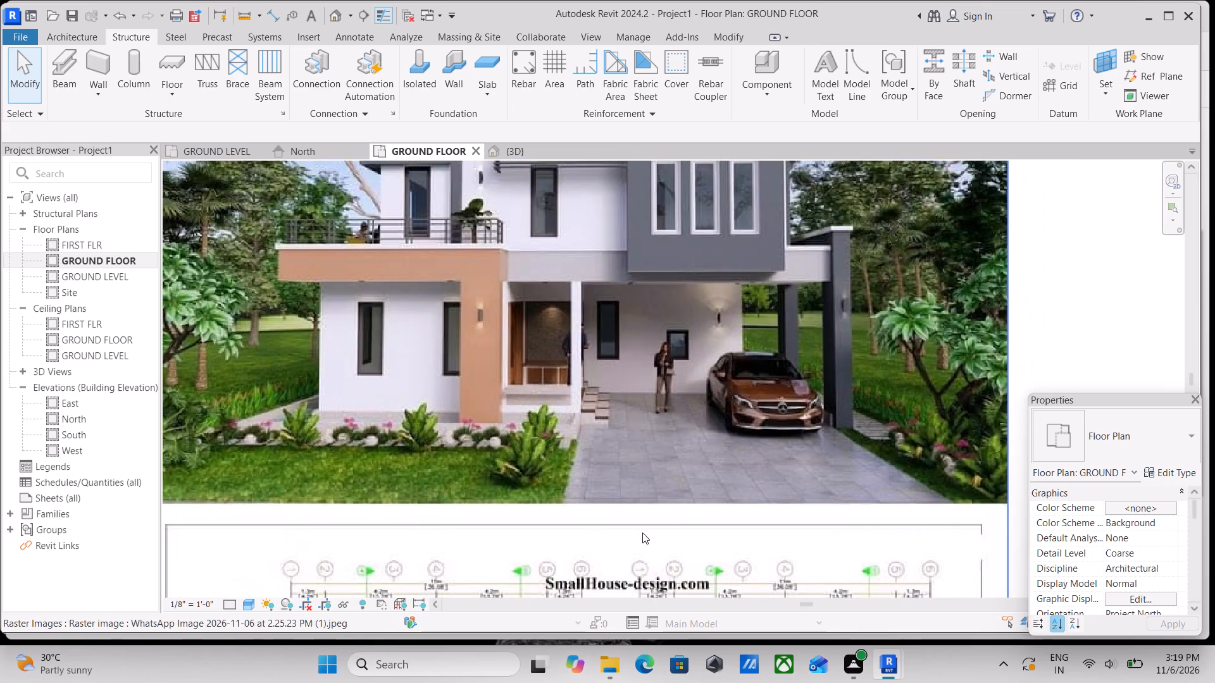
scroll(680, 515, "up", 14)
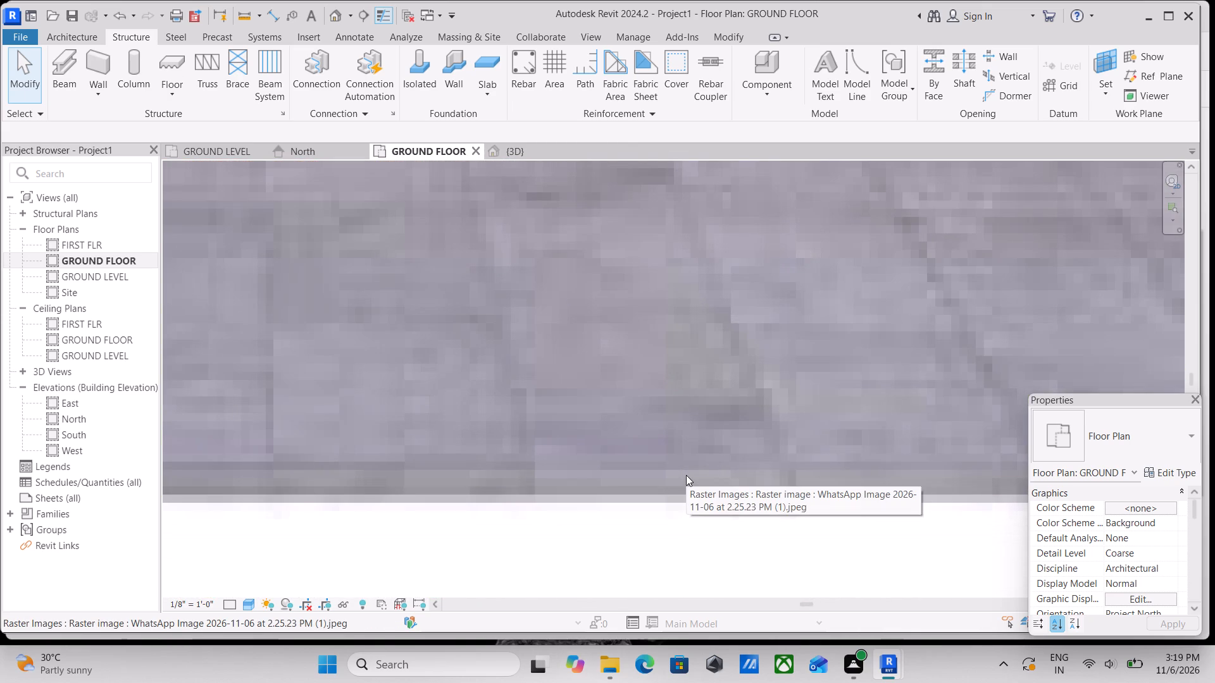
scroll(686, 475, "down", 6)
scroll(583, 486, "down", 4)
scroll(501, 483, "down", 3)
middle_click_drag(501, 483, 543, 453)
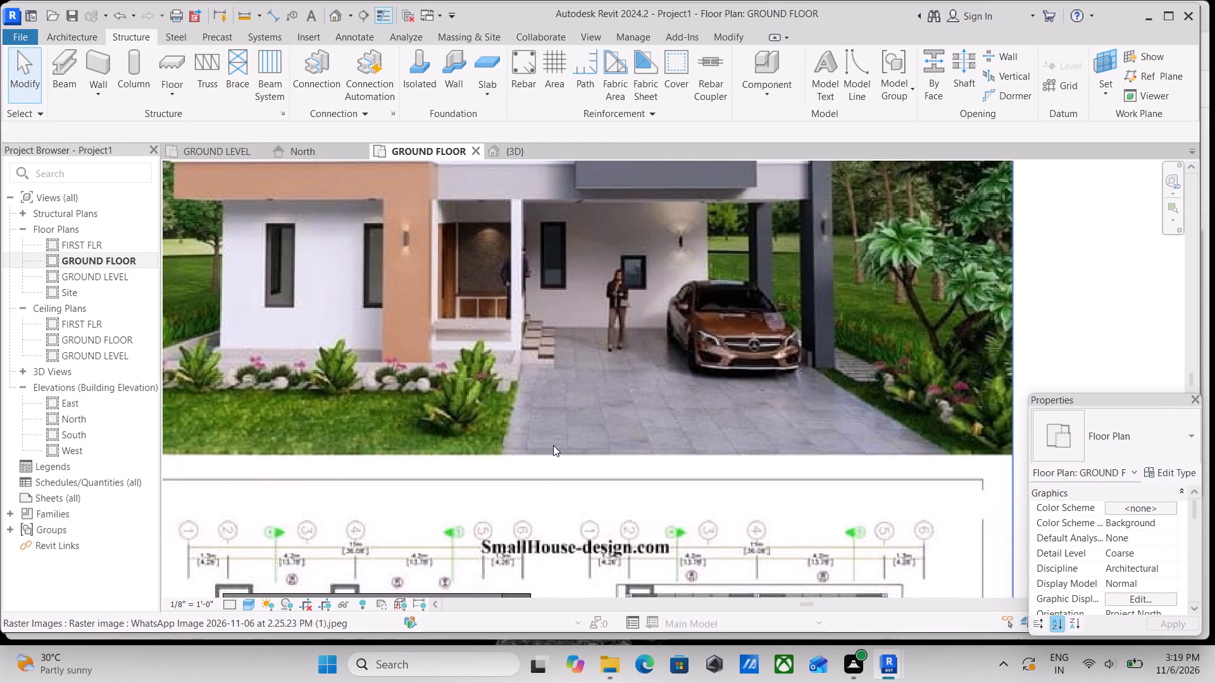
scroll(511, 495, "down", 2)
middle_click_drag(511, 495, 568, 446)
scroll(589, 481, "down", 4)
middle_click_drag(619, 600, 662, 422)
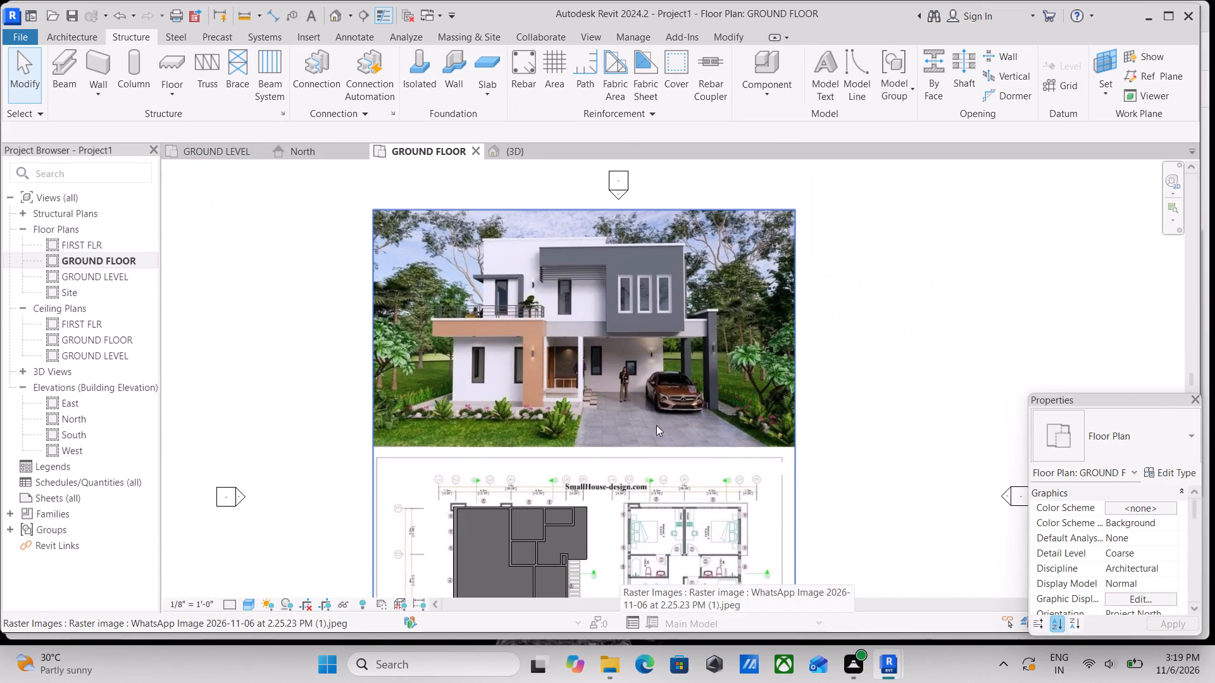
Examine the ground floor and first floor plans around the car parking, its columns, the entrance steps and the service area's outer edge.
scroll(621, 489, "down", 2)
middle_click_drag(633, 511, 659, 376)
scroll(654, 495, "up", 3)
middle_click_drag(857, 431, 687, 440)
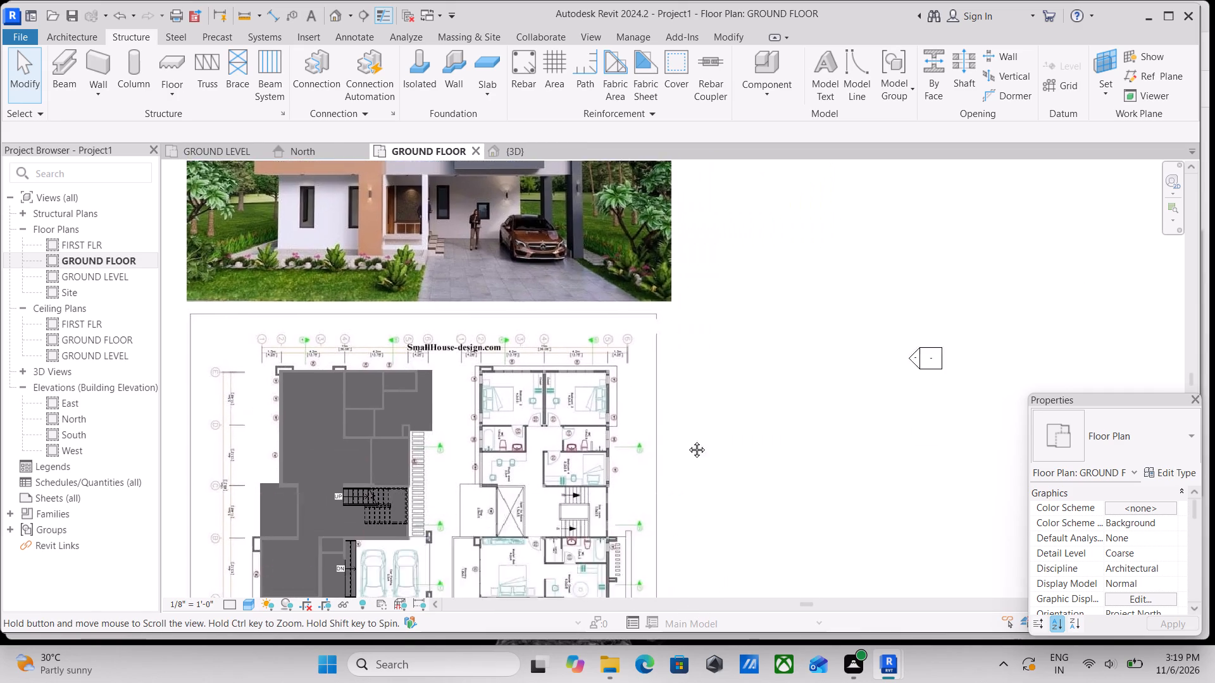
middle_click_drag(687, 440, 697, 409)
scroll(597, 521, "up", 3)
middle_click_drag(358, 471, 471, 454)
middle_click_drag(395, 422, 416, 457)
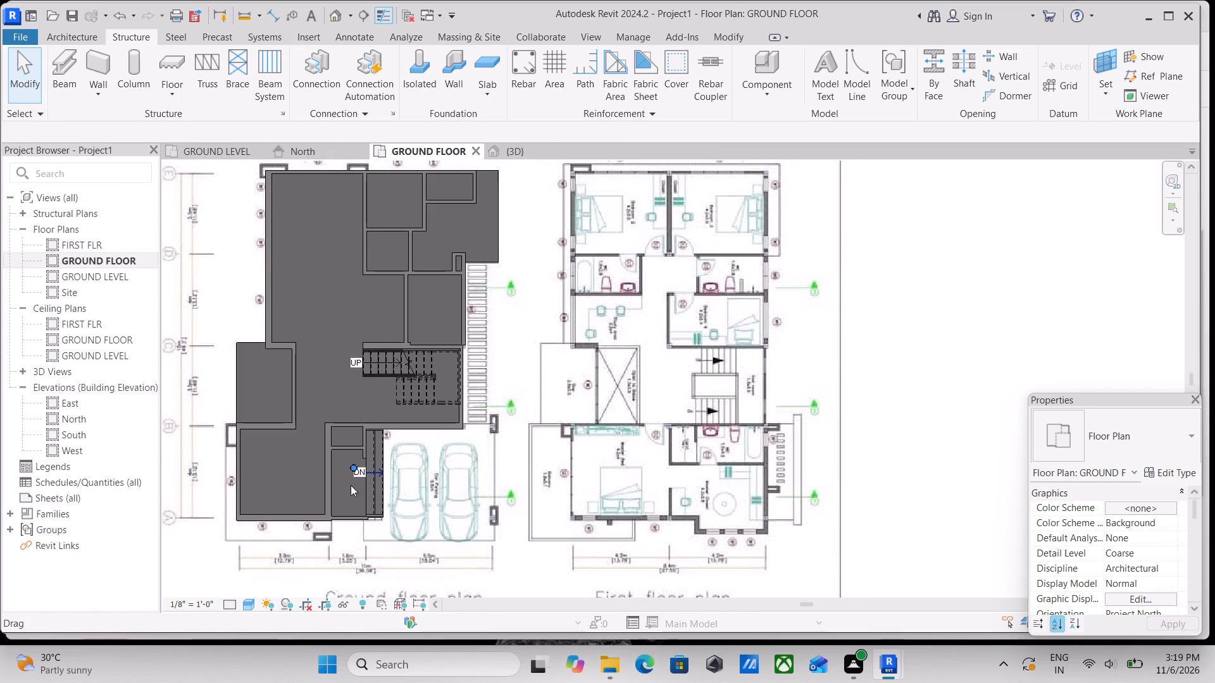
middle_click_drag(389, 513, 421, 483)
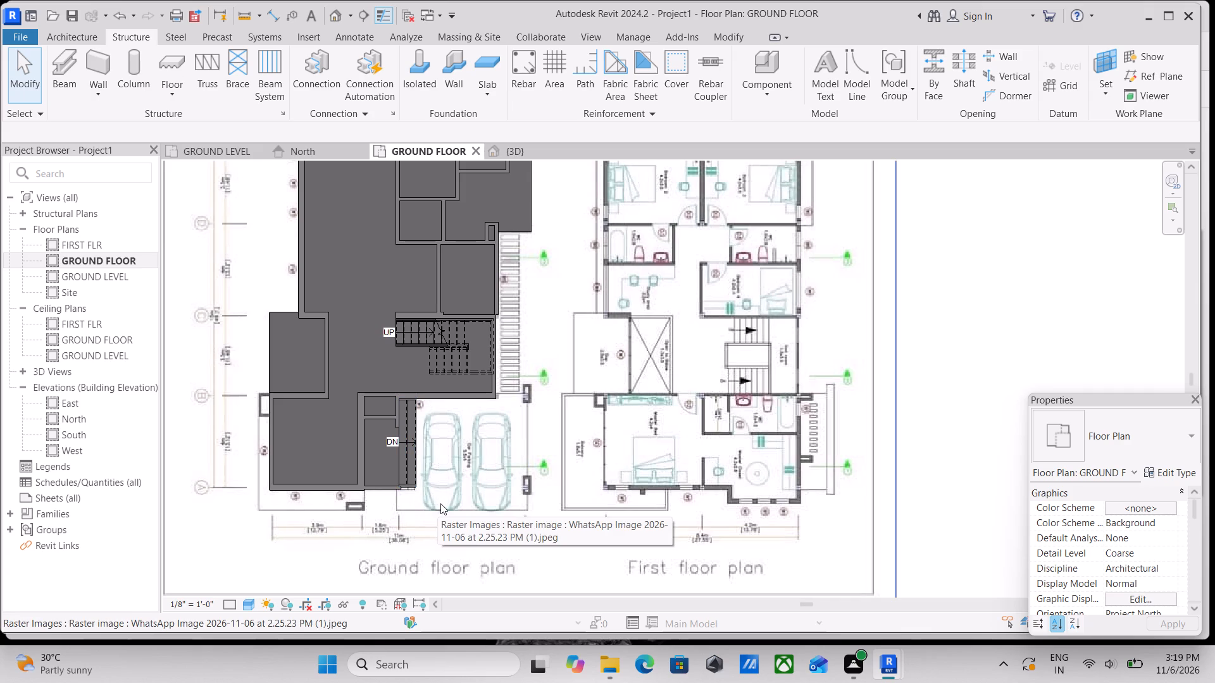
scroll(535, 542, "up", 1)
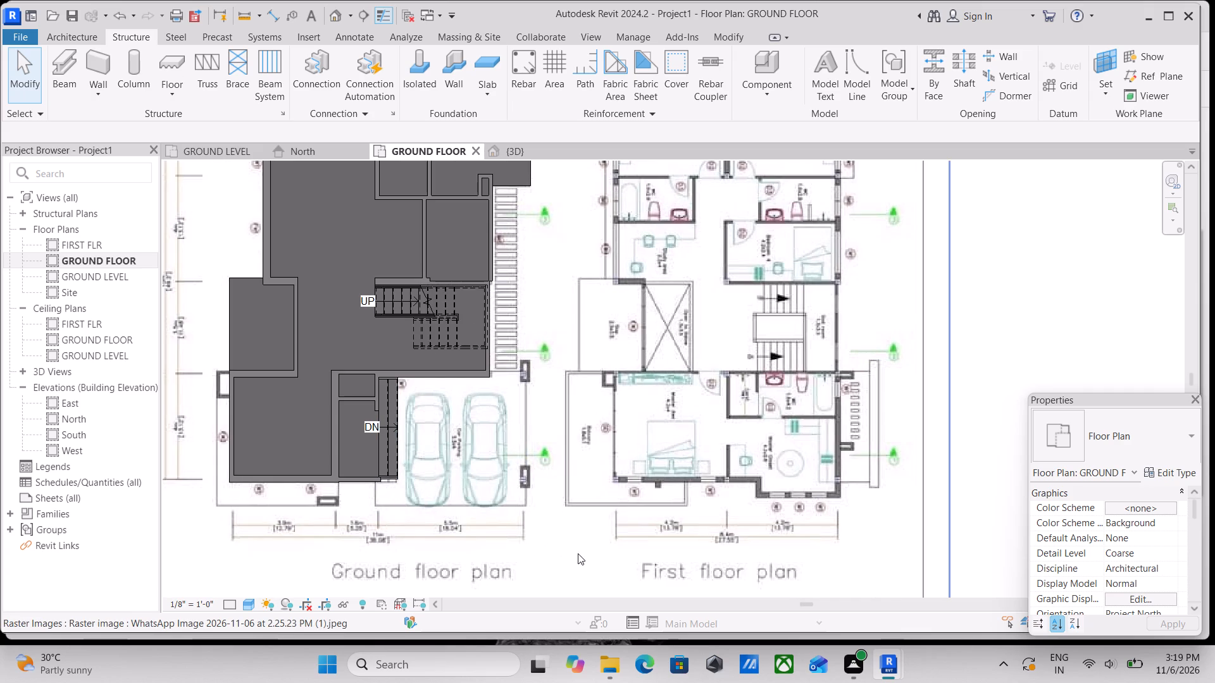
scroll(470, 507, "down", 1)
middle_click_drag(470, 507, 540, 526)
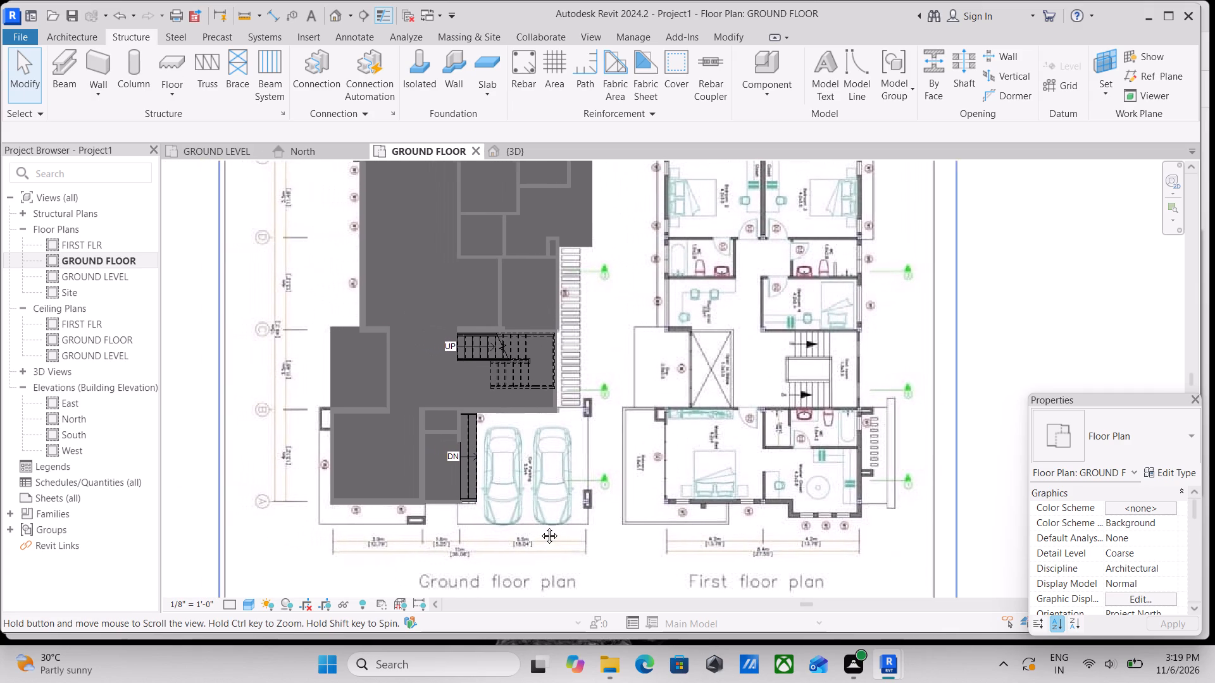
middle_click_drag(540, 526, 582, 541)
middle_click_drag(499, 446, 480, 543)
scroll(579, 438, "down", 1)
middle_click_drag(579, 438, 514, 499)
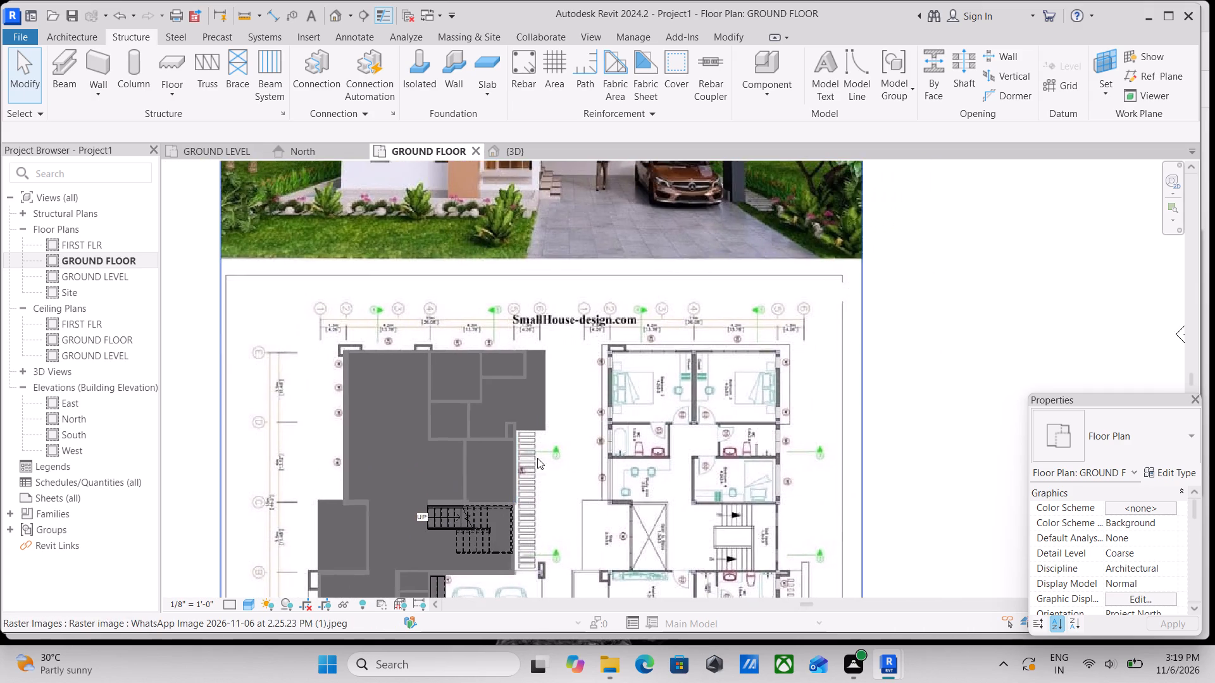
scroll(571, 412, "up", 3)
scroll(491, 469, "up", 3)
middle_click_drag(534, 434, 520, 477)
scroll(443, 367, "down", 1)
middle_click_drag(443, 367, 464, 441)
middle_click_drag(315, 395, 442, 374)
middle_click_drag(582, 374, 458, 406)
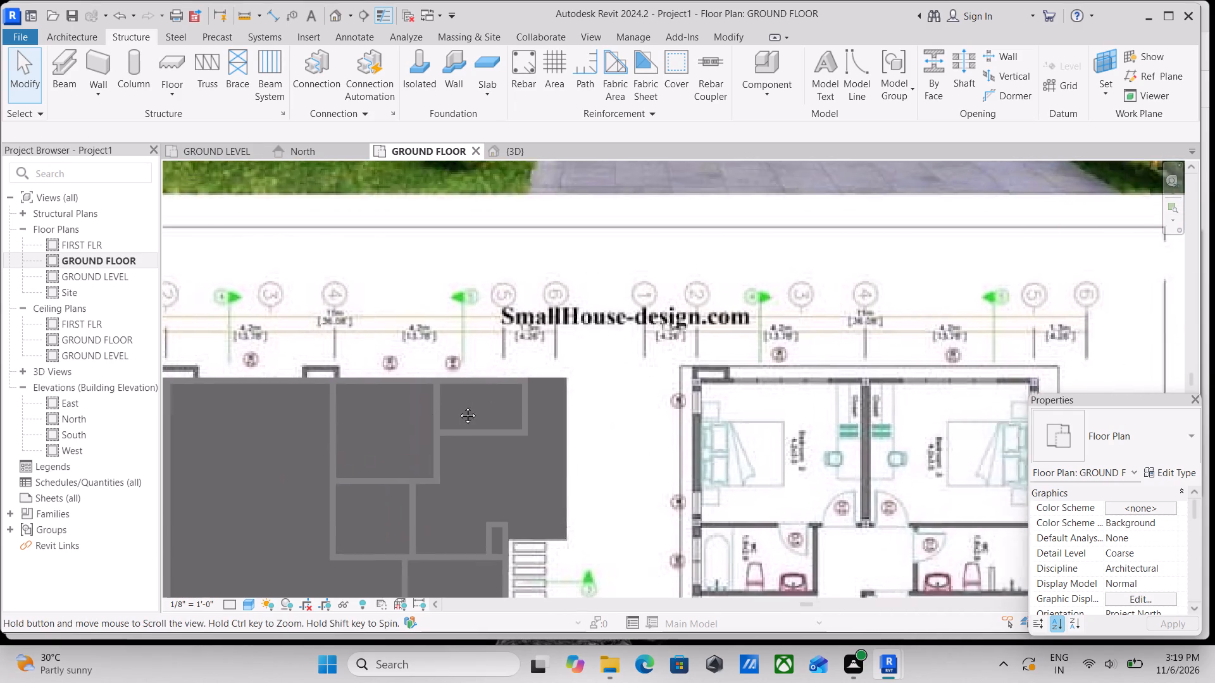
middle_click_drag(458, 406, 458, 406)
scroll(460, 404, "up", 1)
scroll(522, 412, "down", 2)
middle_click_drag(532, 480, 544, 368)
scroll(551, 443, "down", 1)
middle_click_drag(551, 443, 561, 398)
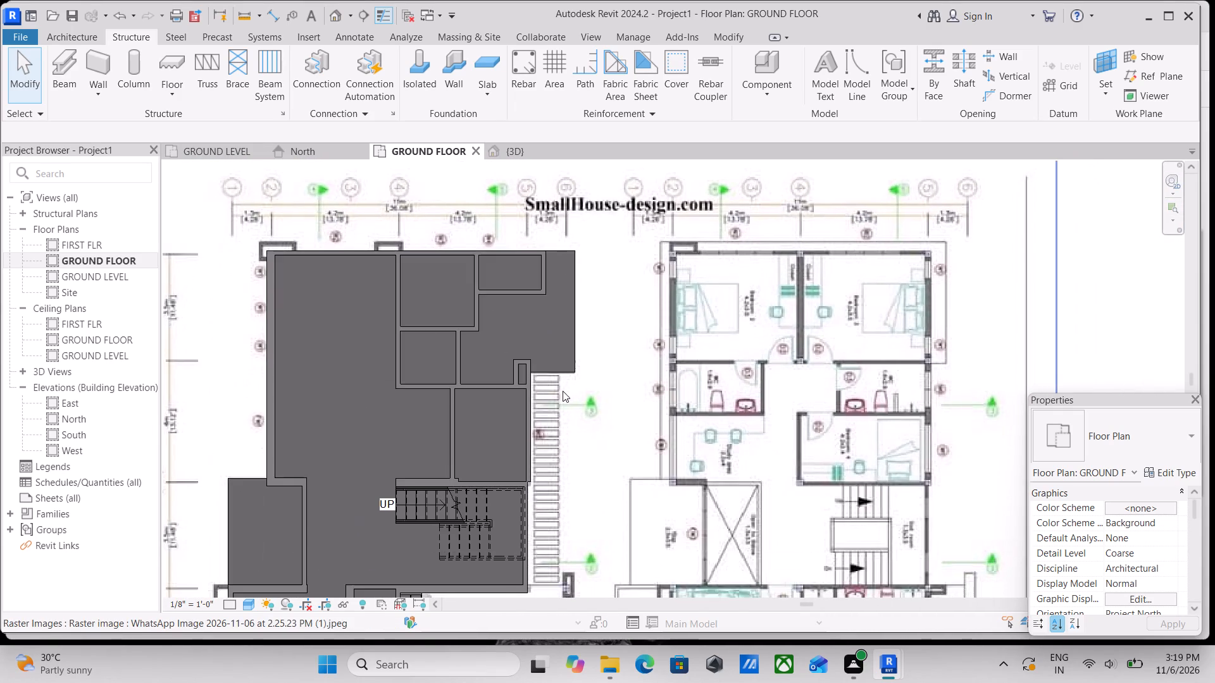
scroll(559, 457, "down", 2)
middle_click_drag(556, 452, 582, 357)
middle_click_drag(536, 428, 456, 501)
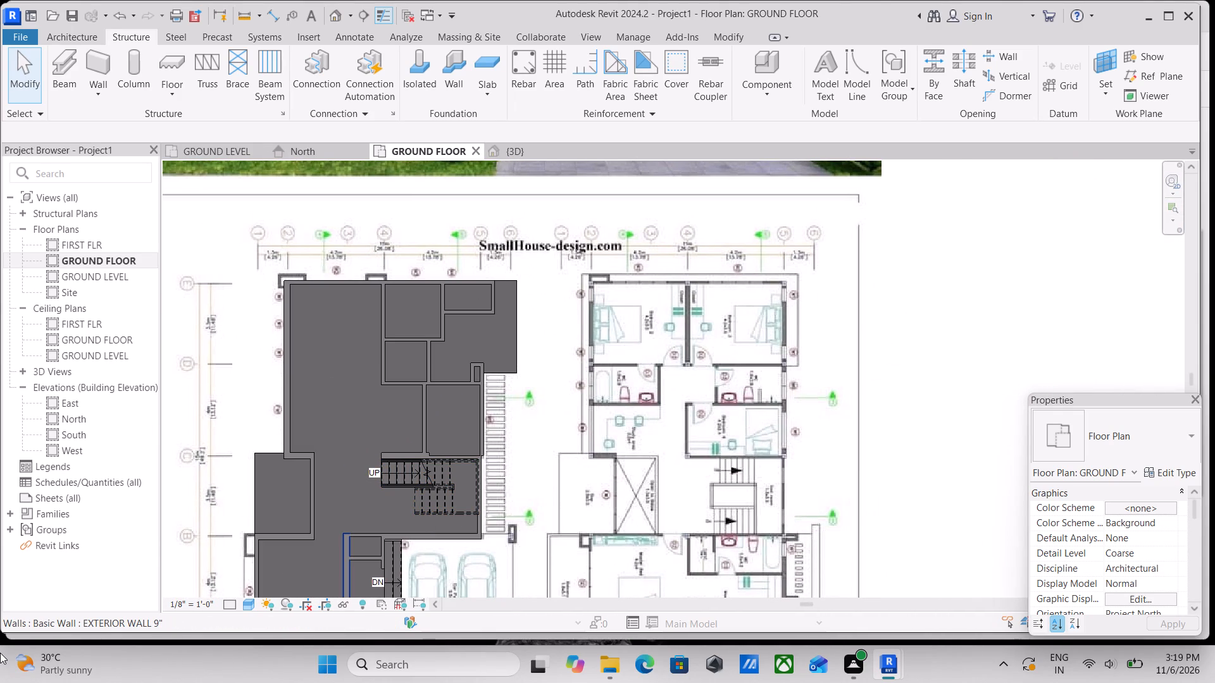
middle_click_drag(512, 564, 574, 407)
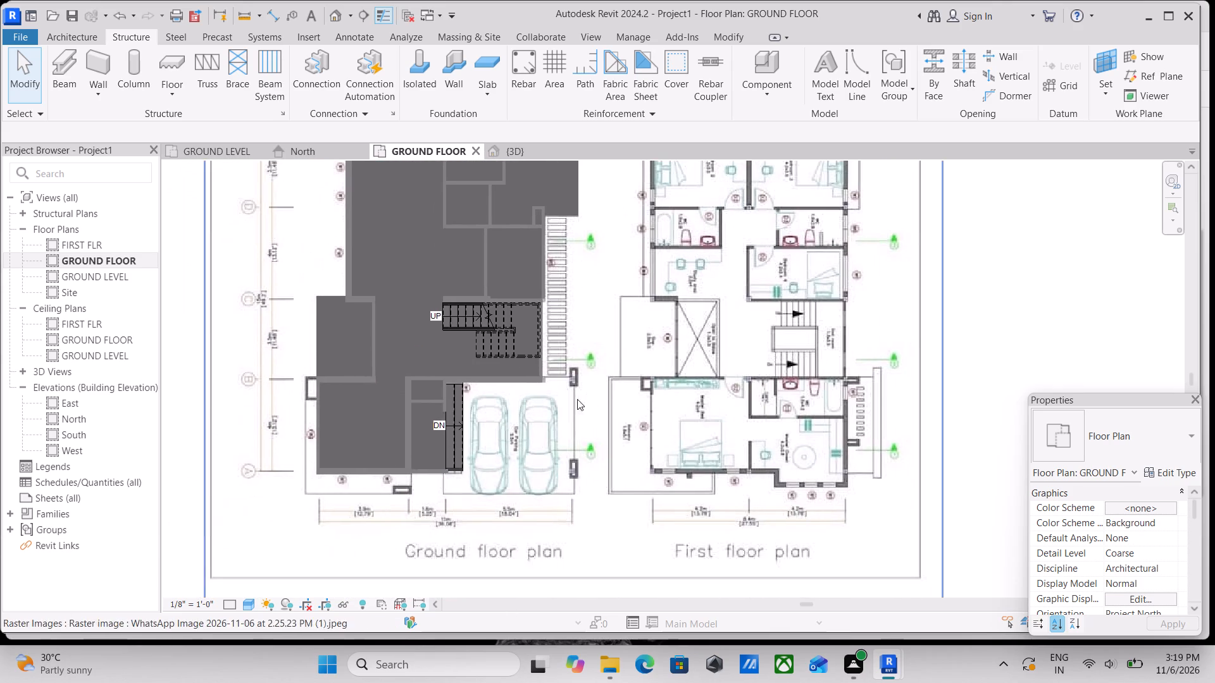
scroll(517, 379, "up", 4)
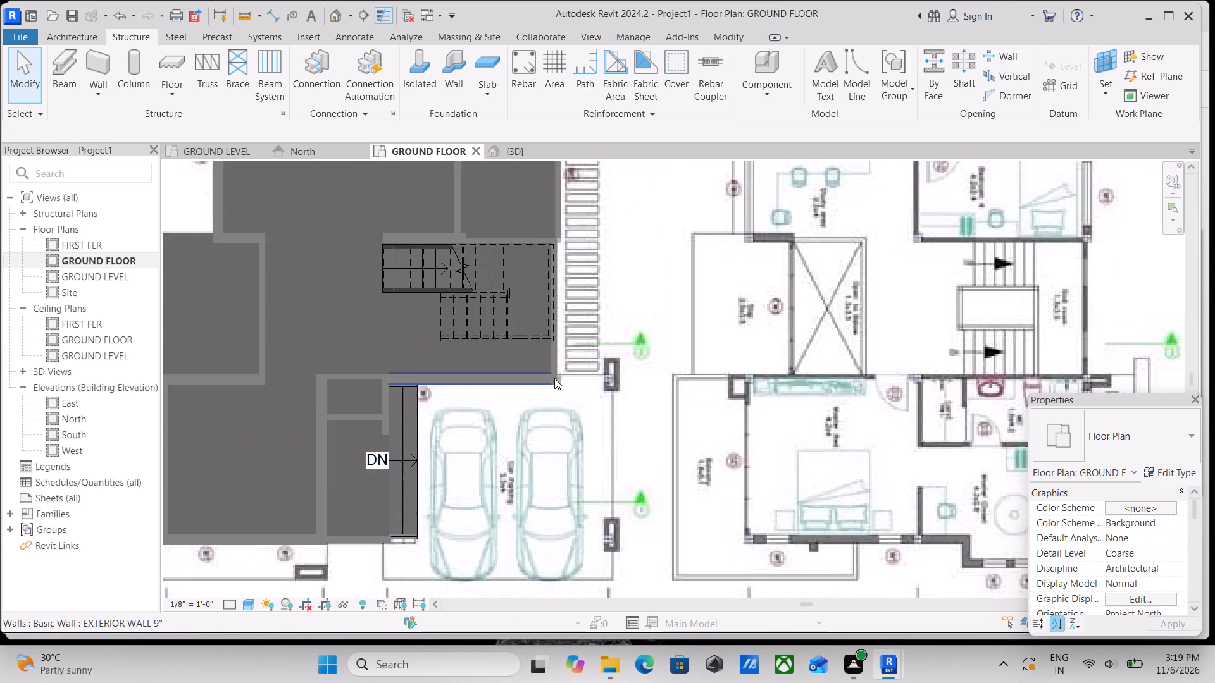
Start an architectural floor for the car parking and draw a horizontal boundary line about 4'-0" from the exterior wall to the upper column.
scroll(554, 378, "up", 2)
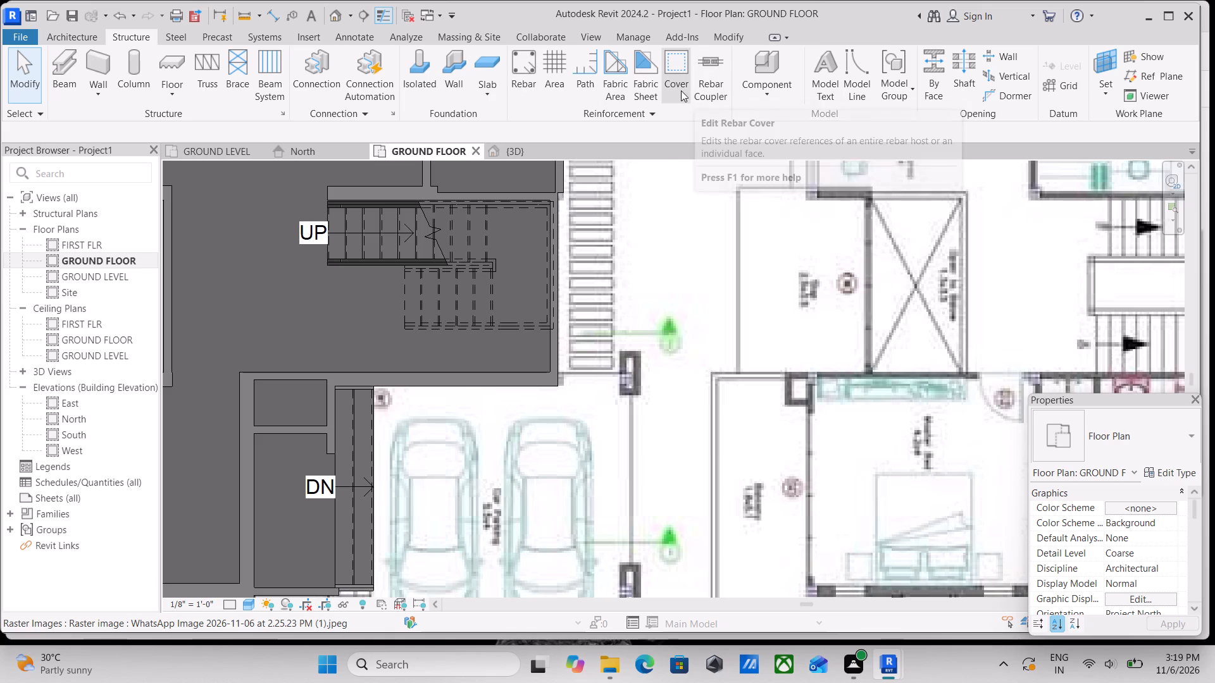
middle_click_drag(540, 374, 613, 405)
scroll(659, 415, "up", 2)
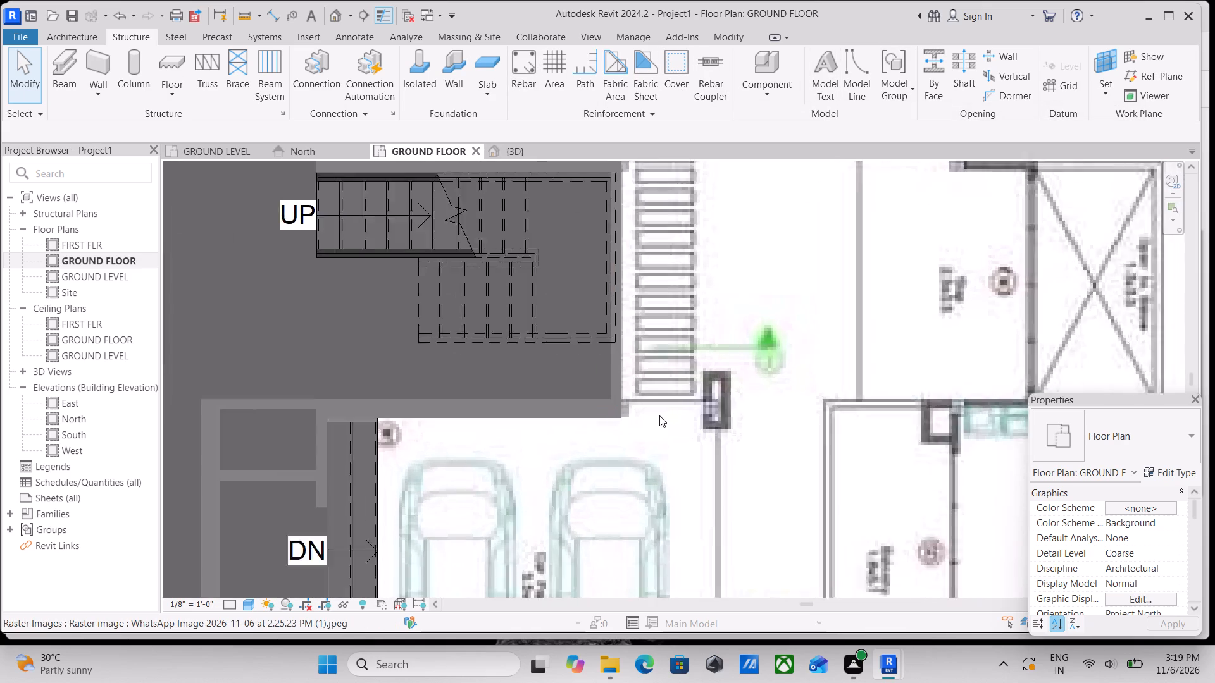
scroll(659, 415, "up", 4)
scroll(709, 409, "down", 5)
middle_click_drag(613, 438, 646, 354)
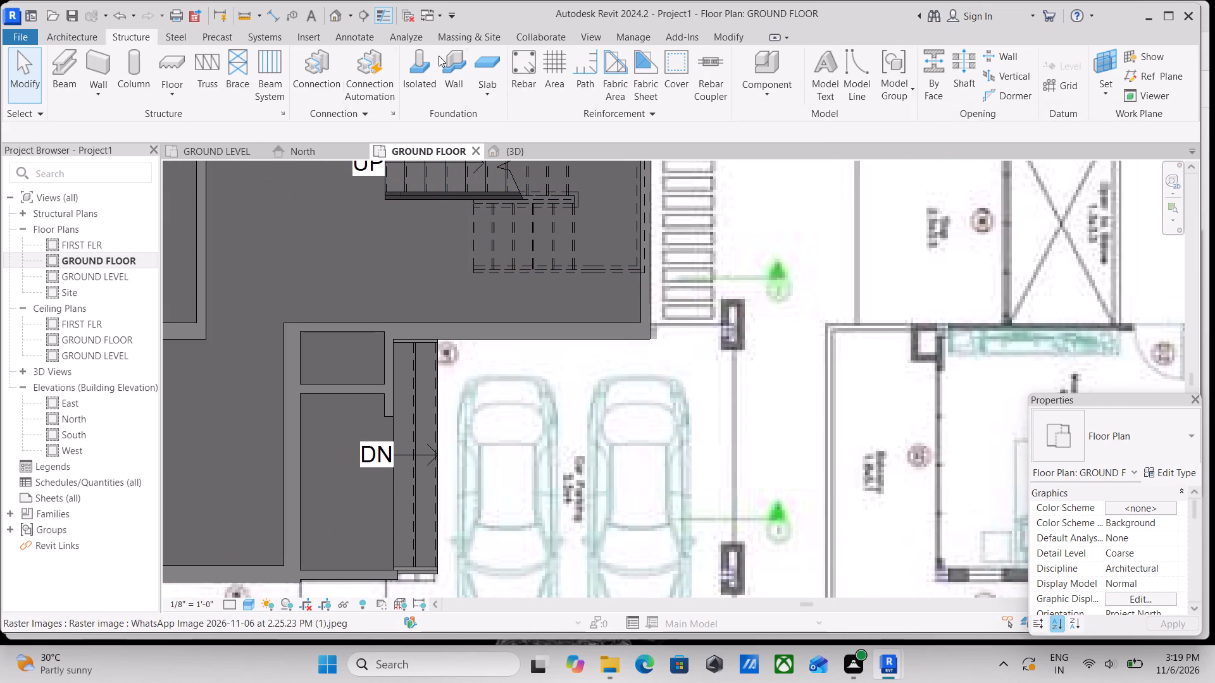
left_click(45, 34)
left_click(377, 95)
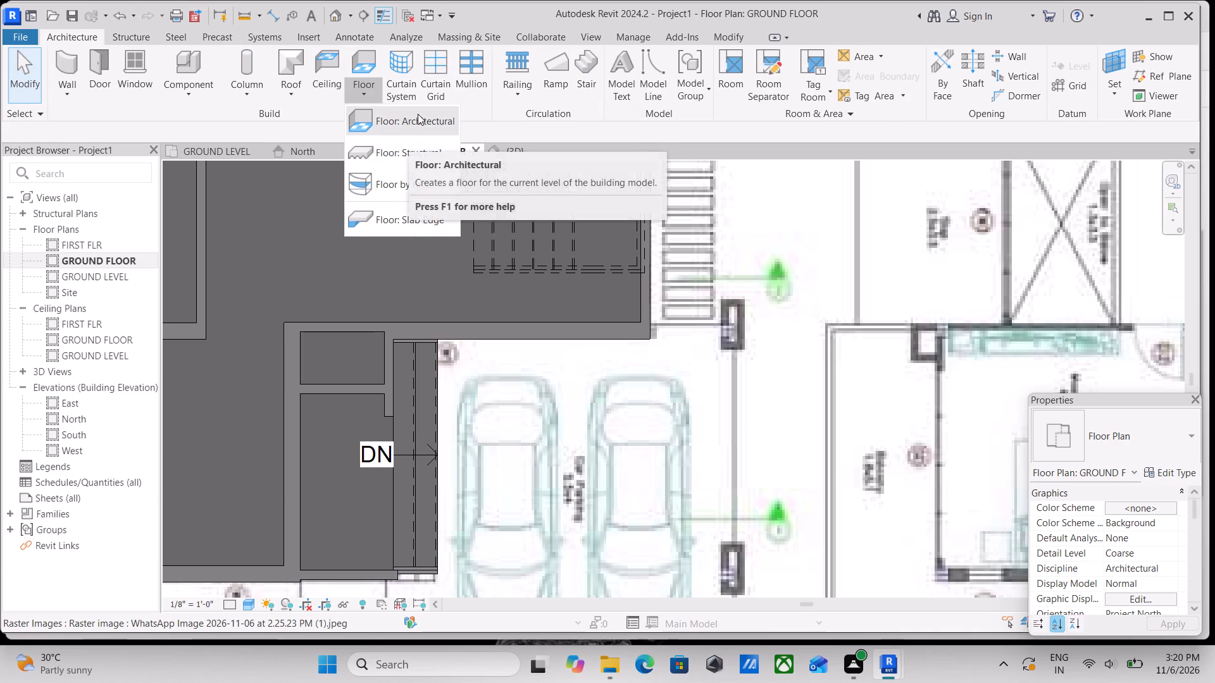
left_click(416, 114)
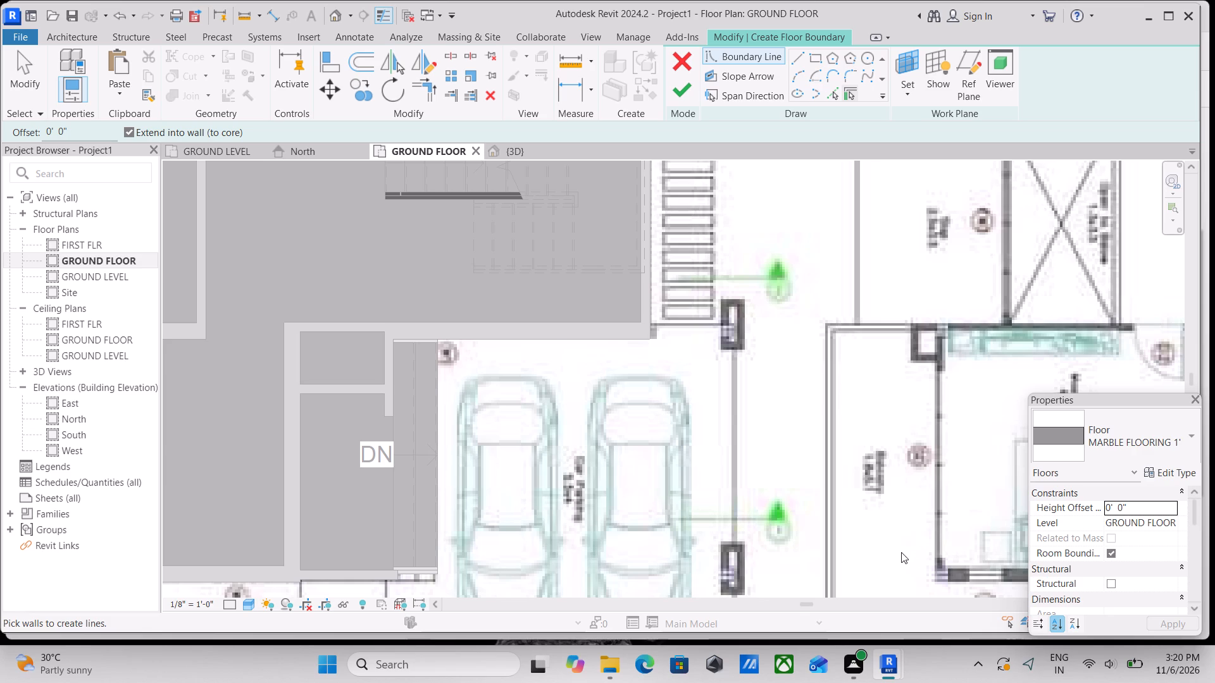
left_click(800, 59)
scroll(537, 298, "down", 1)
middle_click_drag(537, 295, 553, 92)
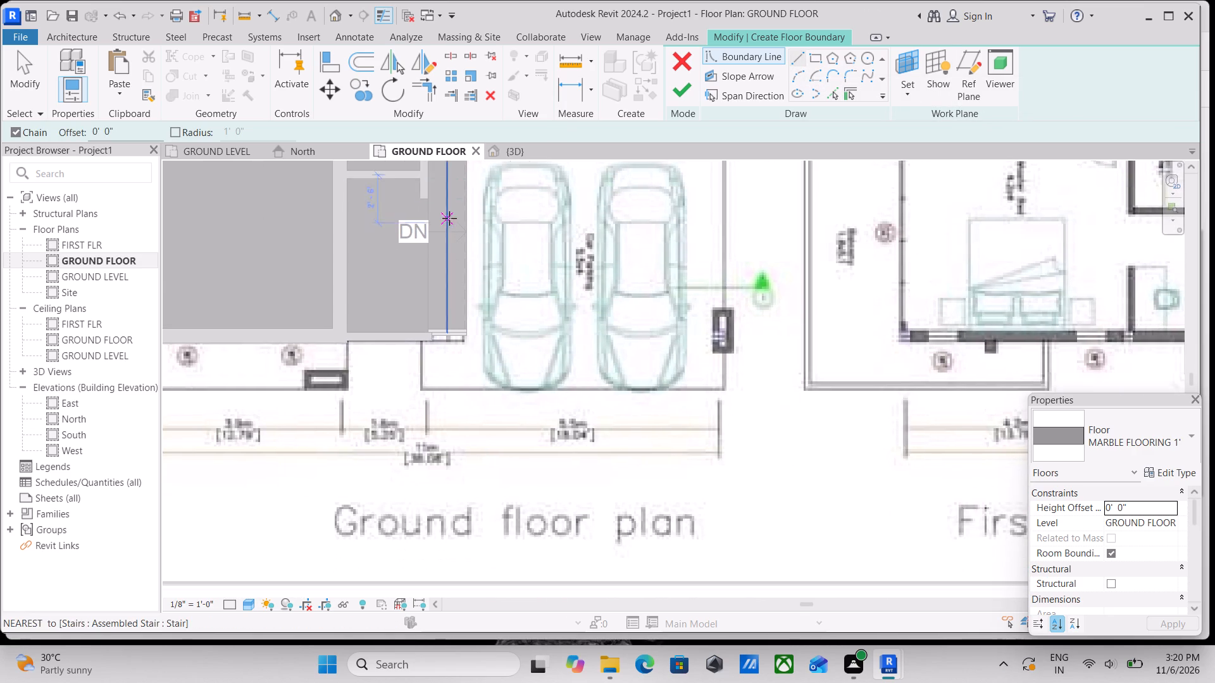
scroll(448, 218, "down", 1)
middle_click_drag(482, 333, 545, 351)
scroll(497, 355, "up", 5)
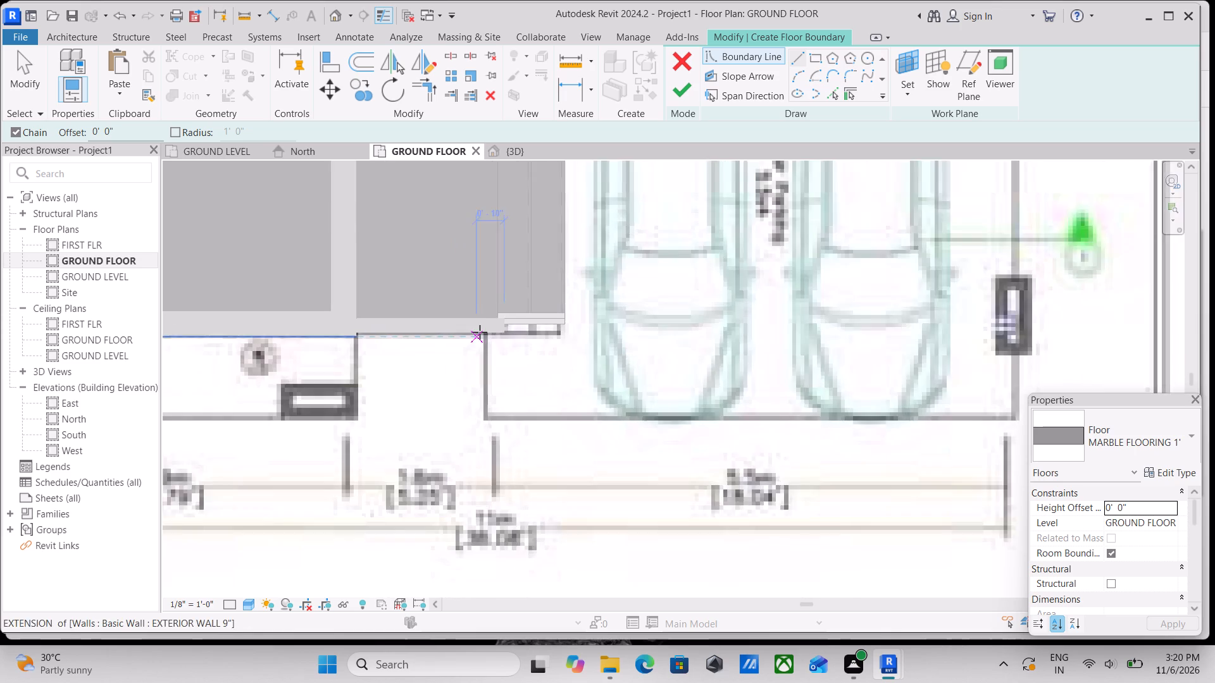
scroll(480, 332, "up", 11)
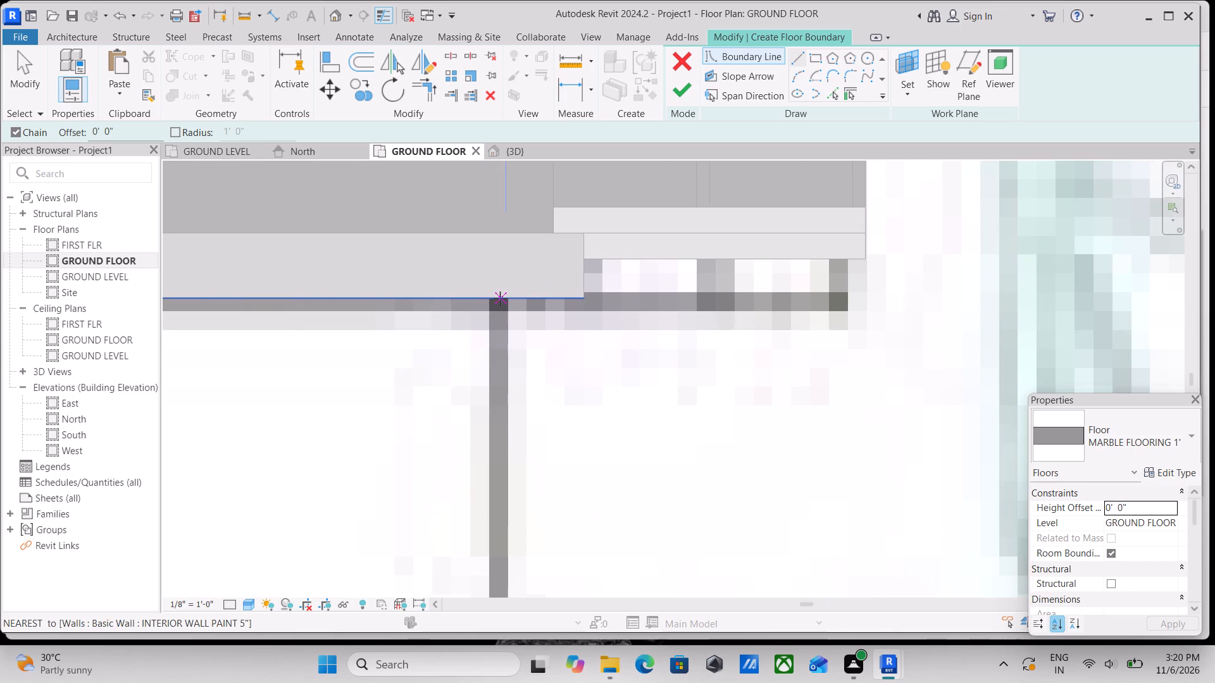
scroll(489, 298, "down", 9)
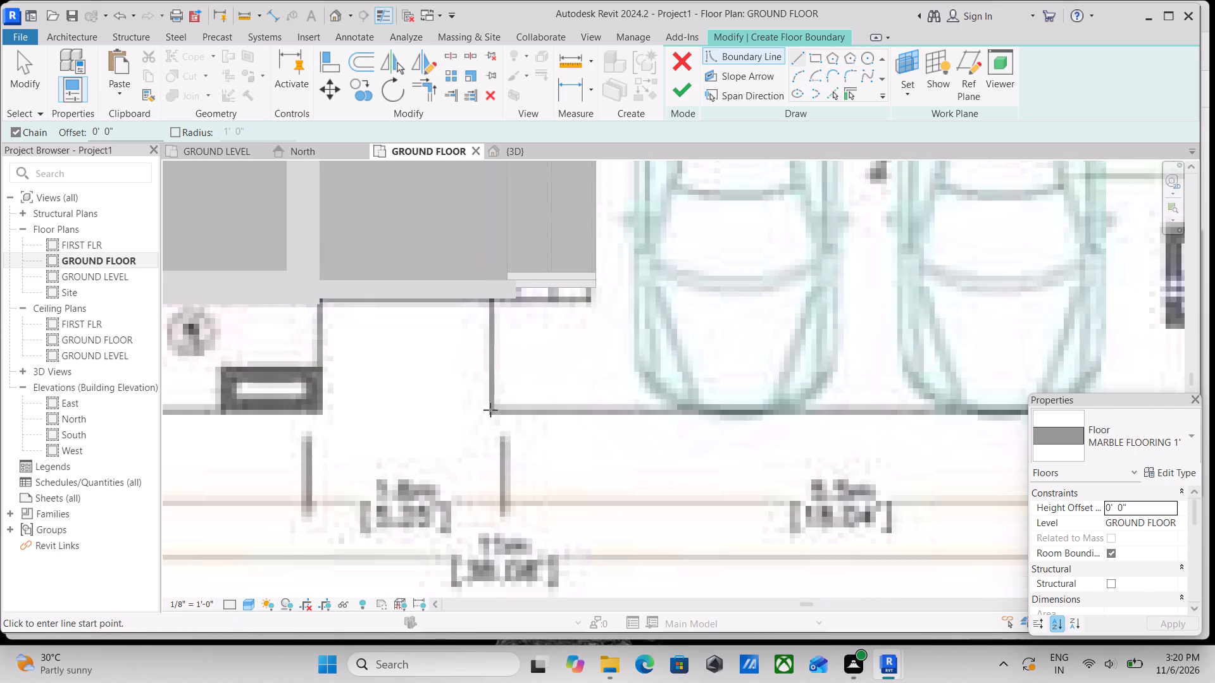
scroll(490, 410, "up", 2)
scroll(521, 390, "down", 11)
scroll(629, 341, "down", 2)
middle_click_drag(629, 341, 598, 428)
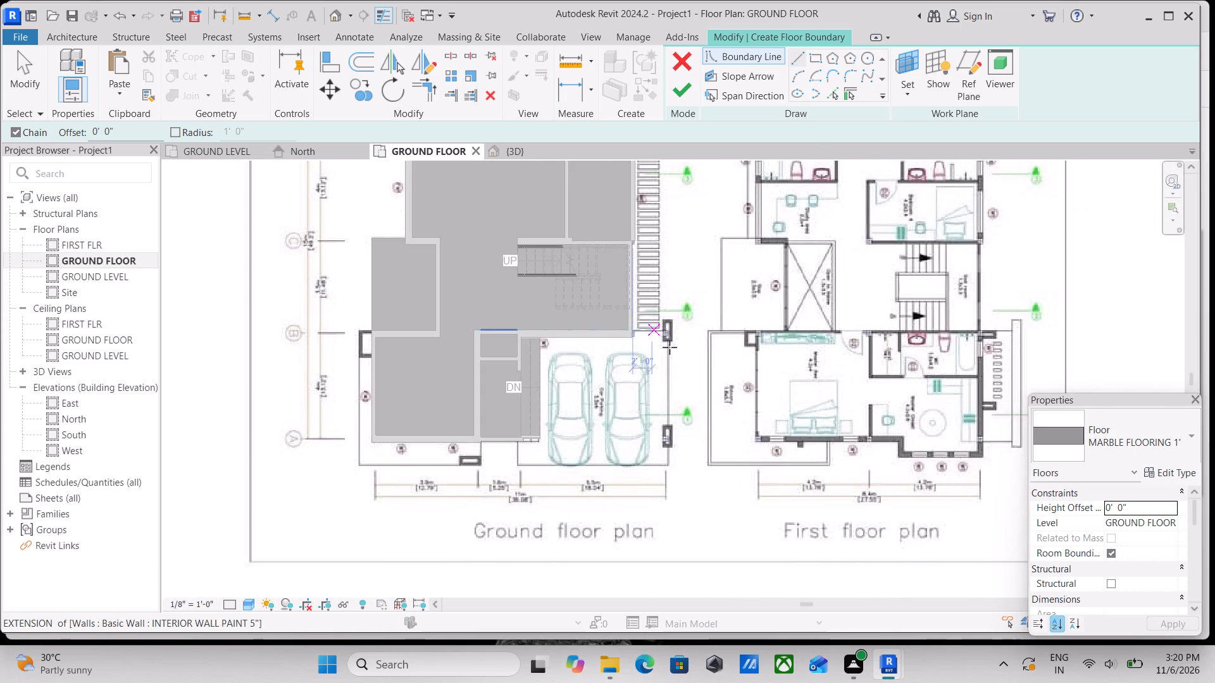
scroll(682, 361, "up", 4)
scroll(616, 298, "up", 15)
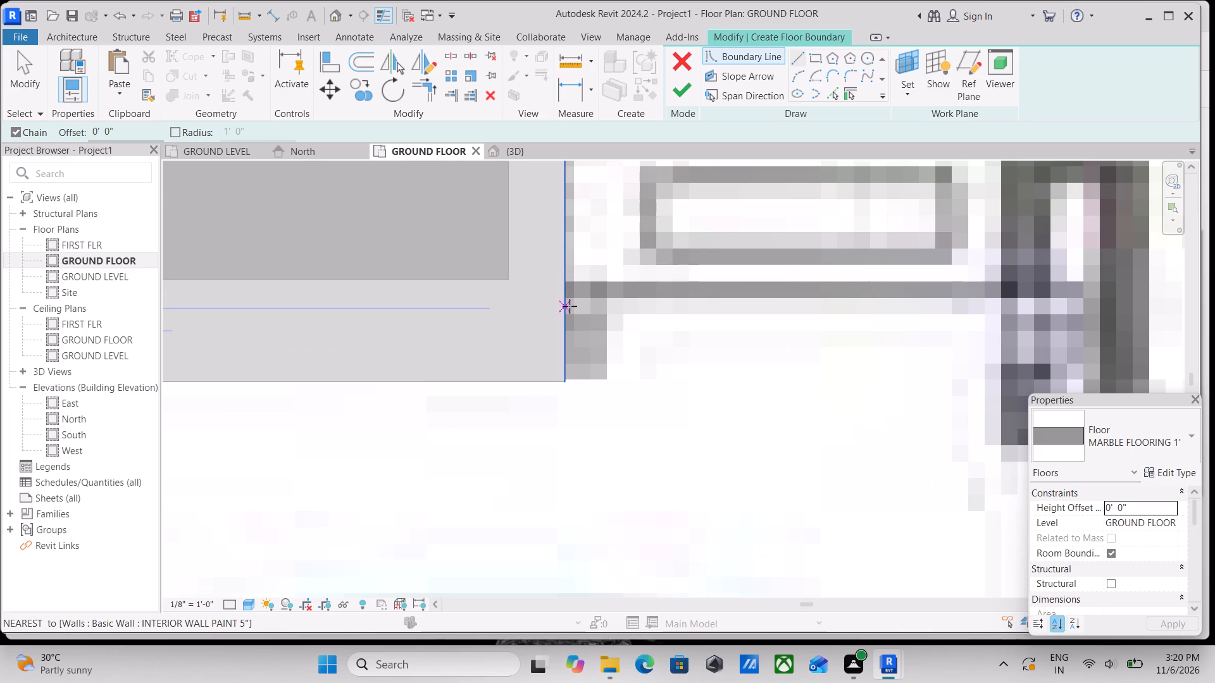
scroll(570, 306, "down", 1)
scroll(563, 295, "up", 2)
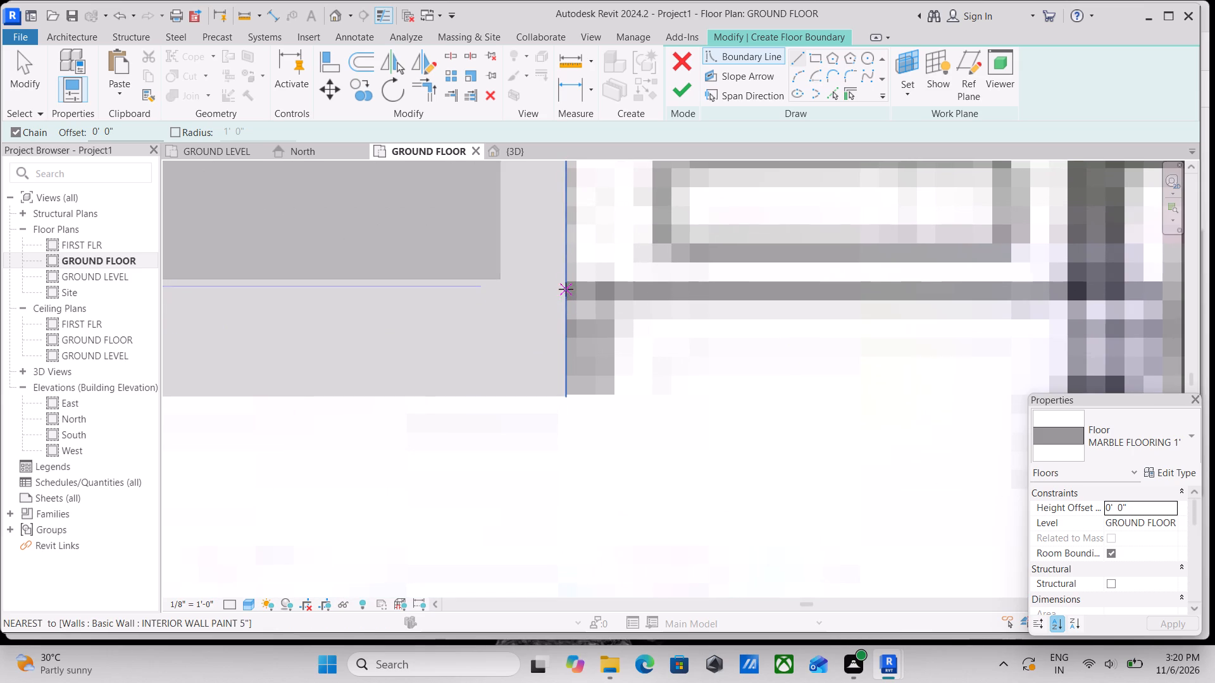
left_click(570, 283)
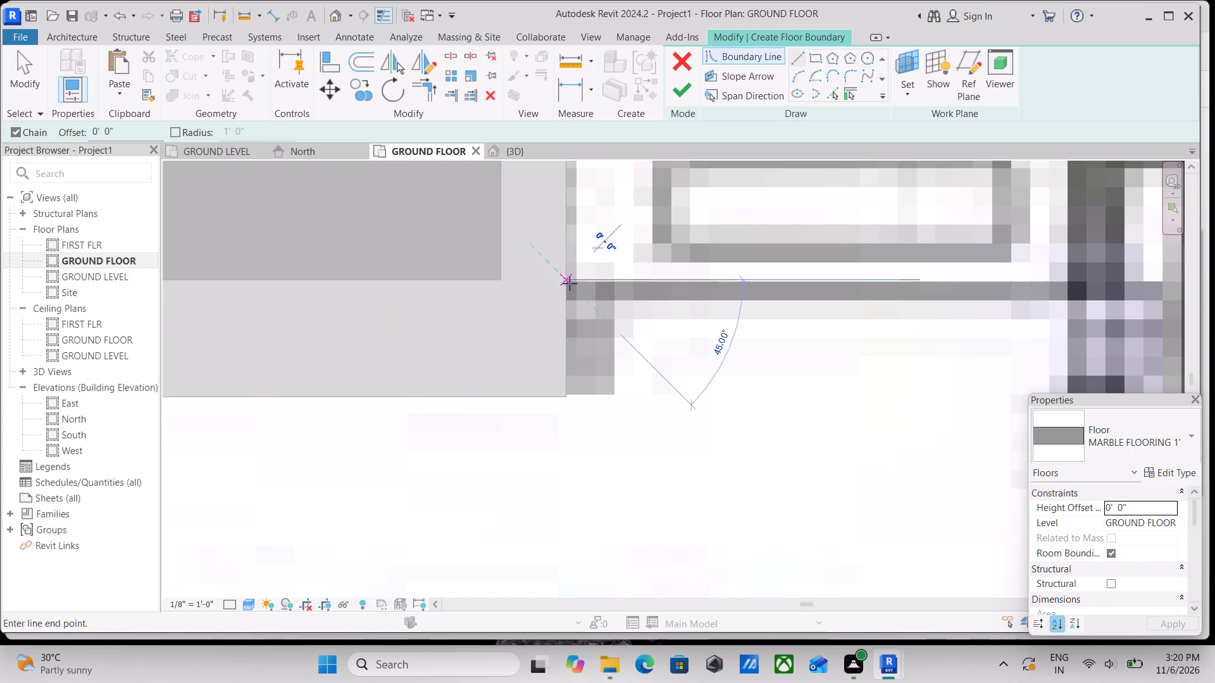
middle_click_drag(739, 280, 447, 284)
scroll(709, 277, "down", 3)
middle_click_drag(699, 281, 501, 329)
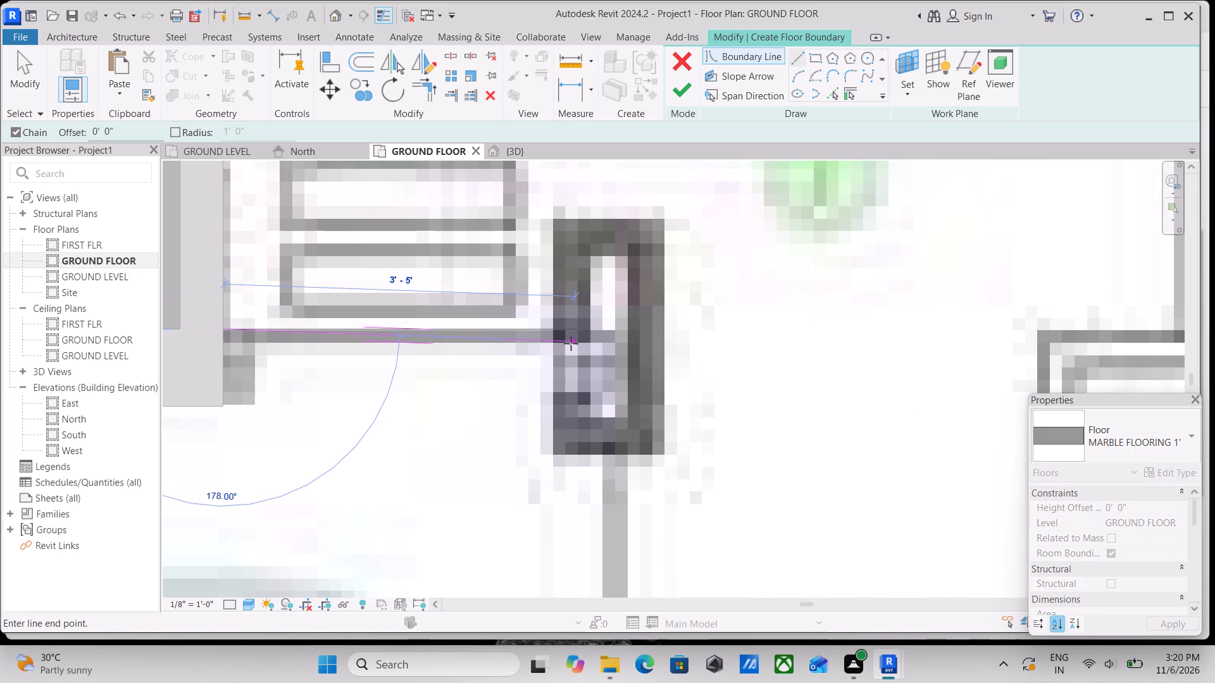
scroll(571, 343, "down", 1)
scroll(614, 339, "up", 2)
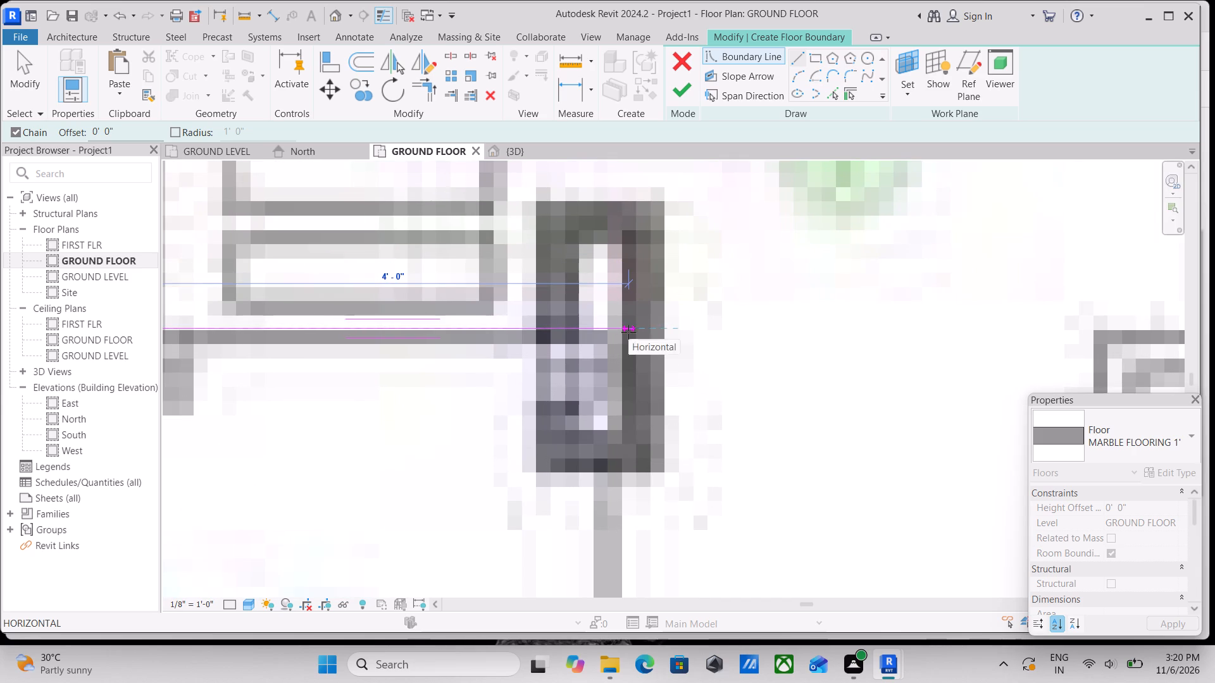
left_click(624, 332)
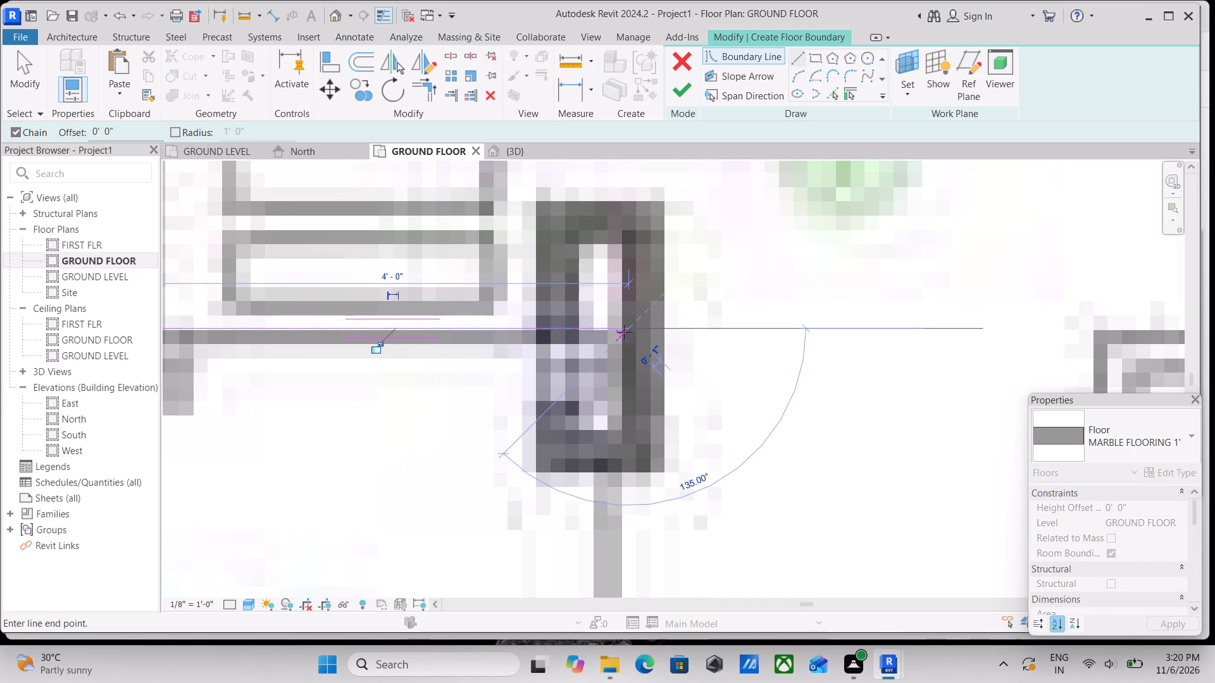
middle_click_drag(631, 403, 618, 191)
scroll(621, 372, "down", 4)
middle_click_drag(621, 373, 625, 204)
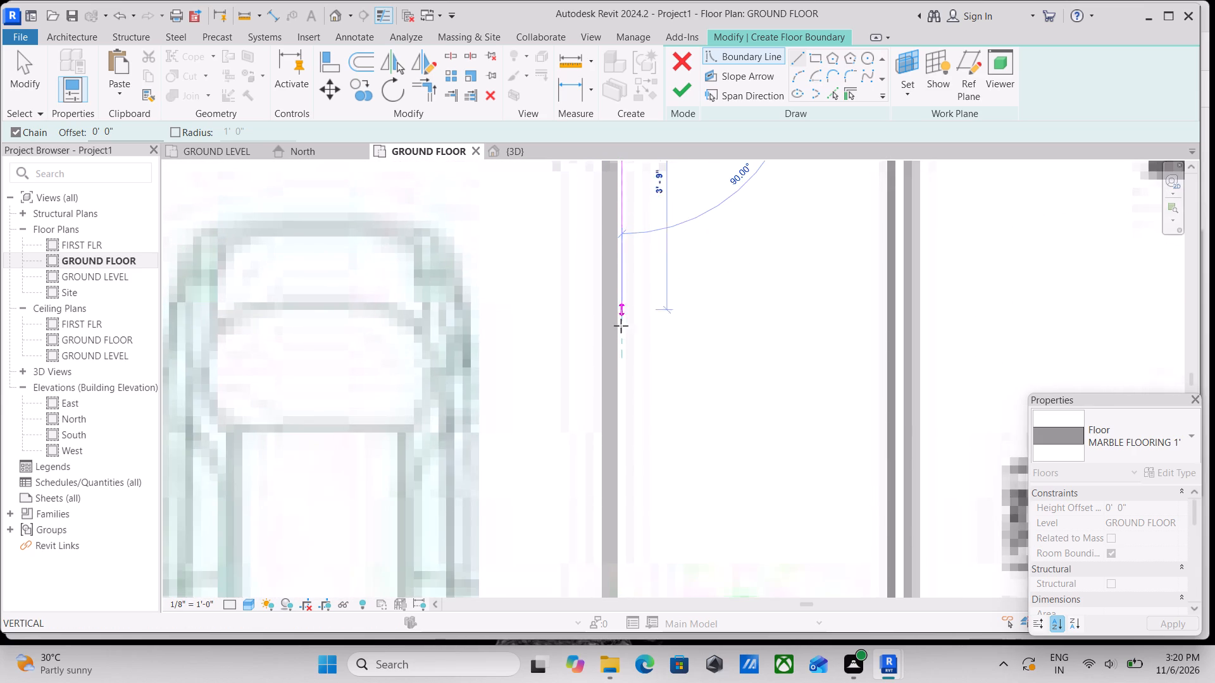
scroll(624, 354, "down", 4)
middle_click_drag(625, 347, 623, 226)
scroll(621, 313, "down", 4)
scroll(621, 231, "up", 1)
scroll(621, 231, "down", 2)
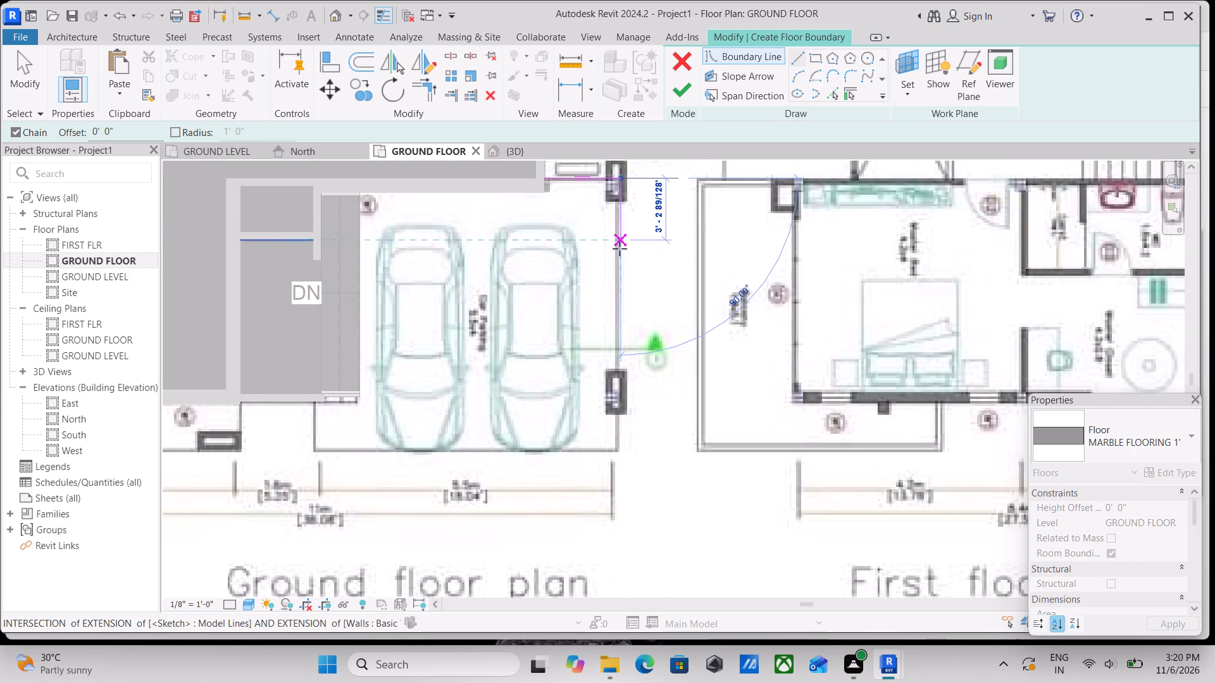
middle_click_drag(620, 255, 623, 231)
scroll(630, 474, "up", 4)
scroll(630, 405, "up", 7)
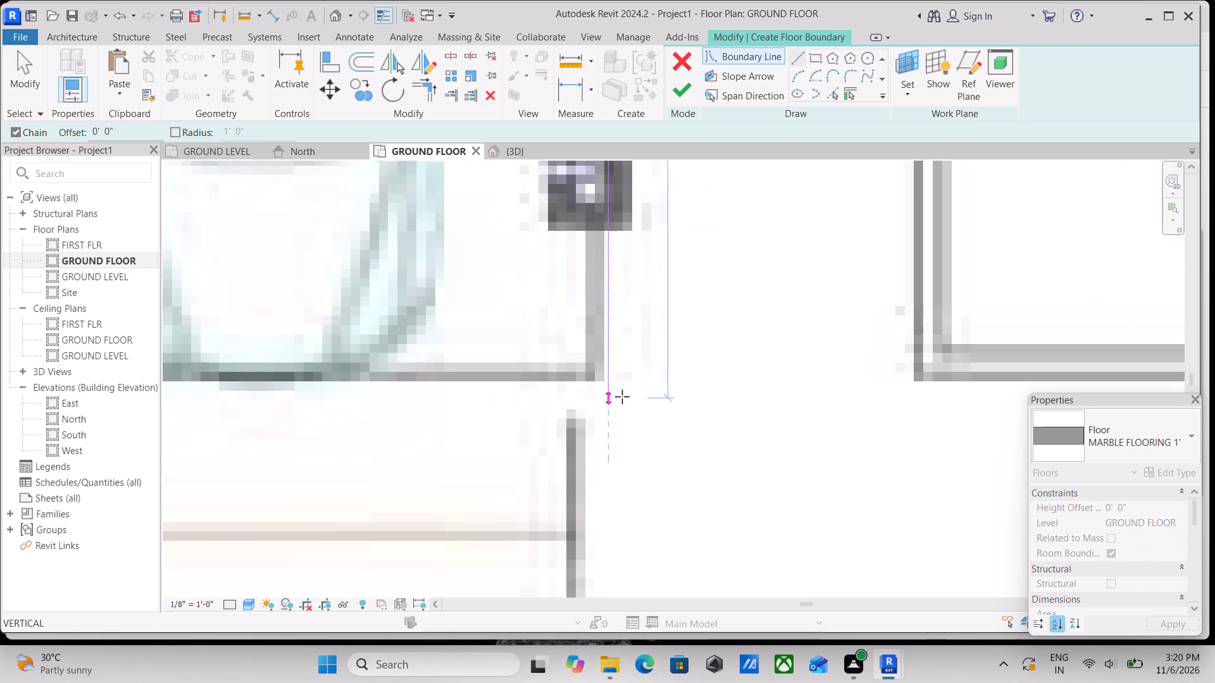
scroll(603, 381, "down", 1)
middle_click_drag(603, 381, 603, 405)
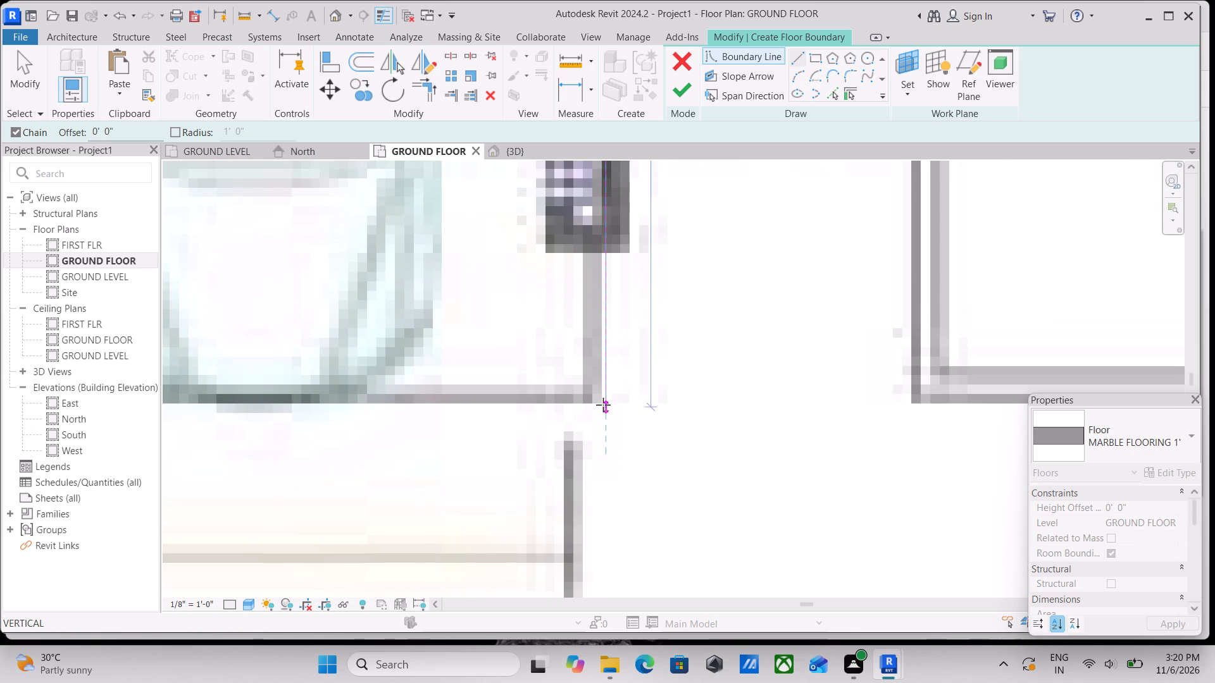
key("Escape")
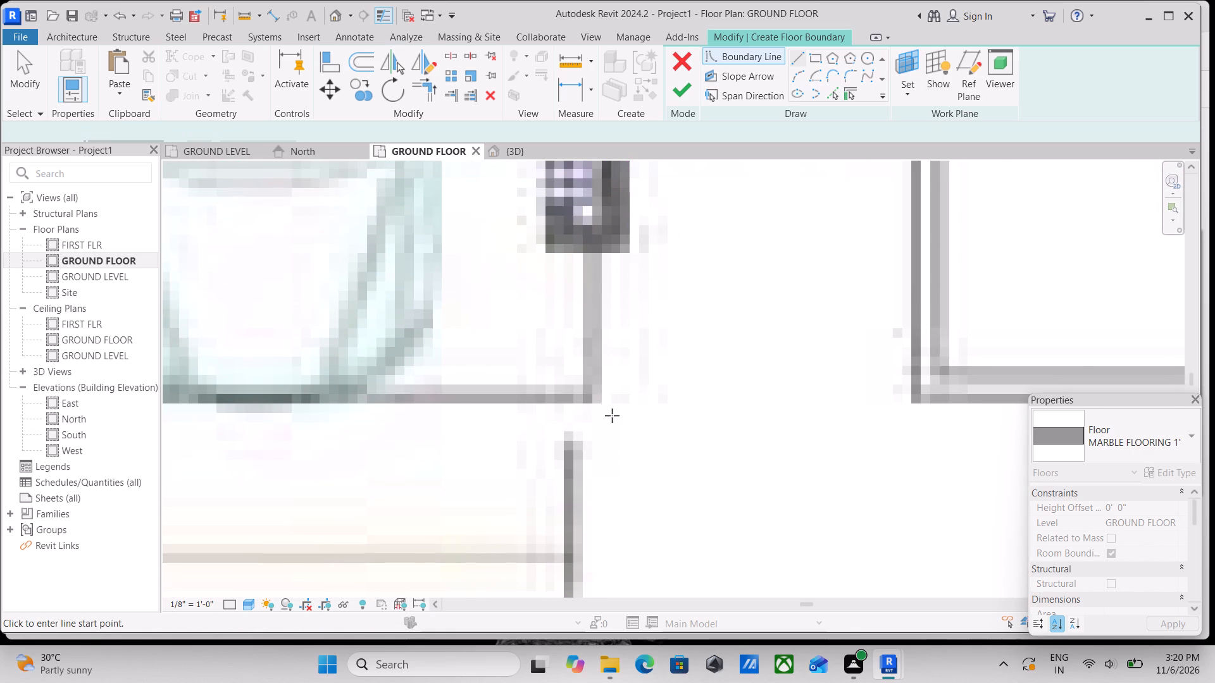
Draw the floor's front boundary line along the car parking's lower edge, from its outer corner to the corner near the entrance.
scroll(609, 414, "up", 2)
left_click(602, 400)
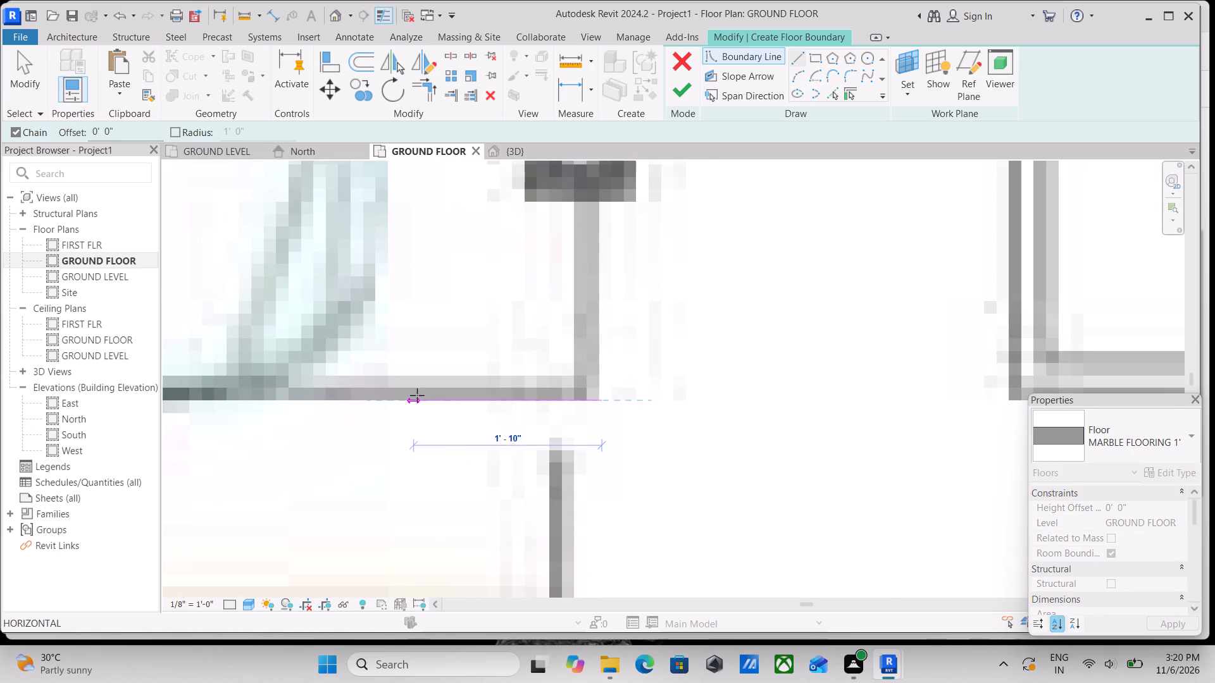
middle_click_drag(417, 395, 750, 343)
scroll(352, 357, "down", 3)
middle_click_drag(367, 354, 720, 315)
scroll(336, 334, "down", 3)
middle_click_drag(361, 333, 718, 328)
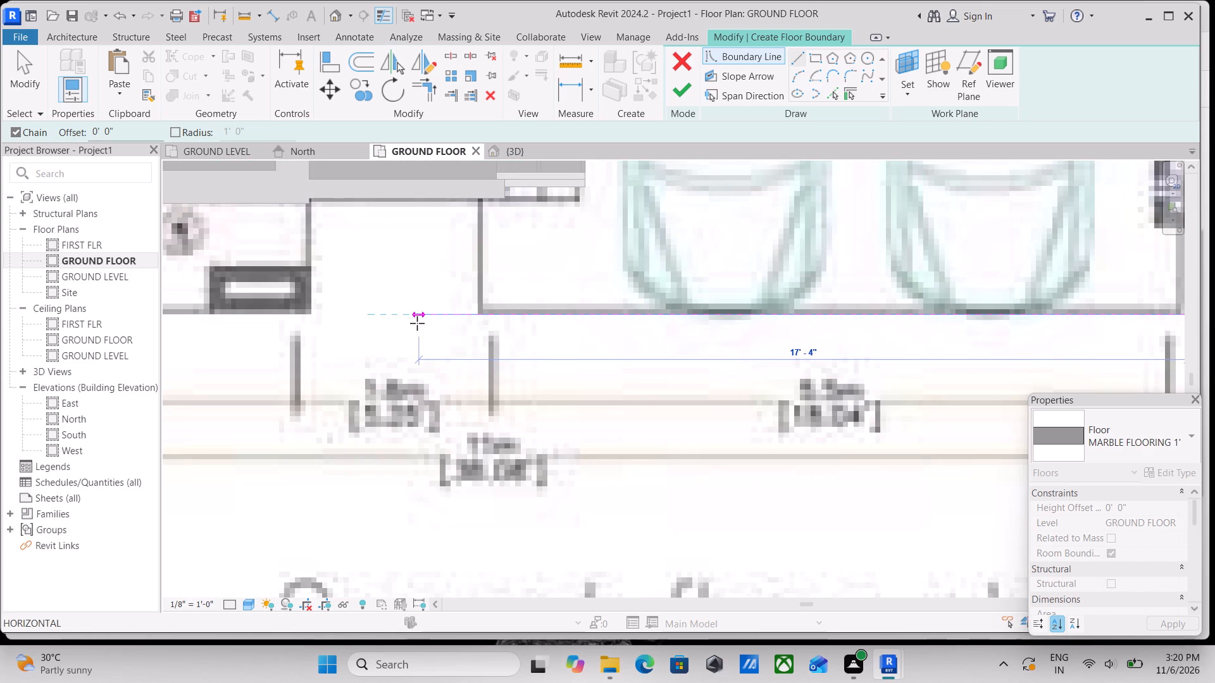
middle_click_drag(417, 323, 551, 335)
scroll(638, 331, "up", 7)
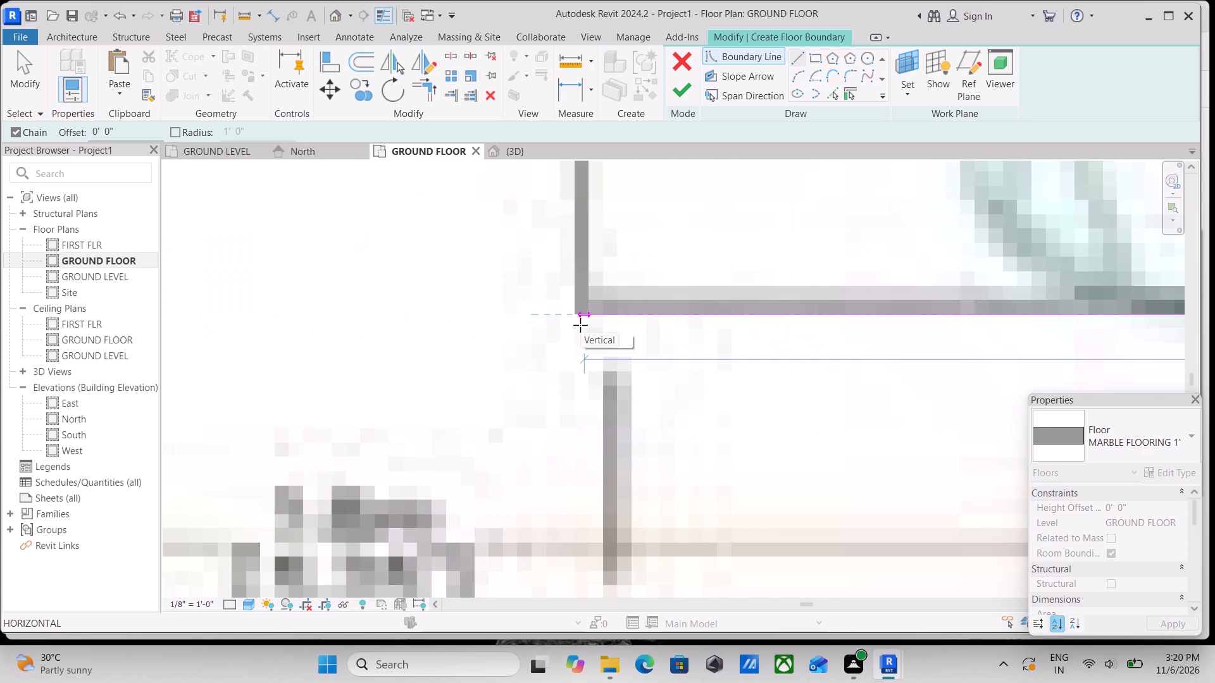
left_click(576, 321)
Continue the floor boundary about 2'-7 1/2" along the parking's entrance-side edge up to the outer face of the interior-type wall.
middle_click_drag(567, 268, 585, 469)
scroll(593, 296, "down", 1)
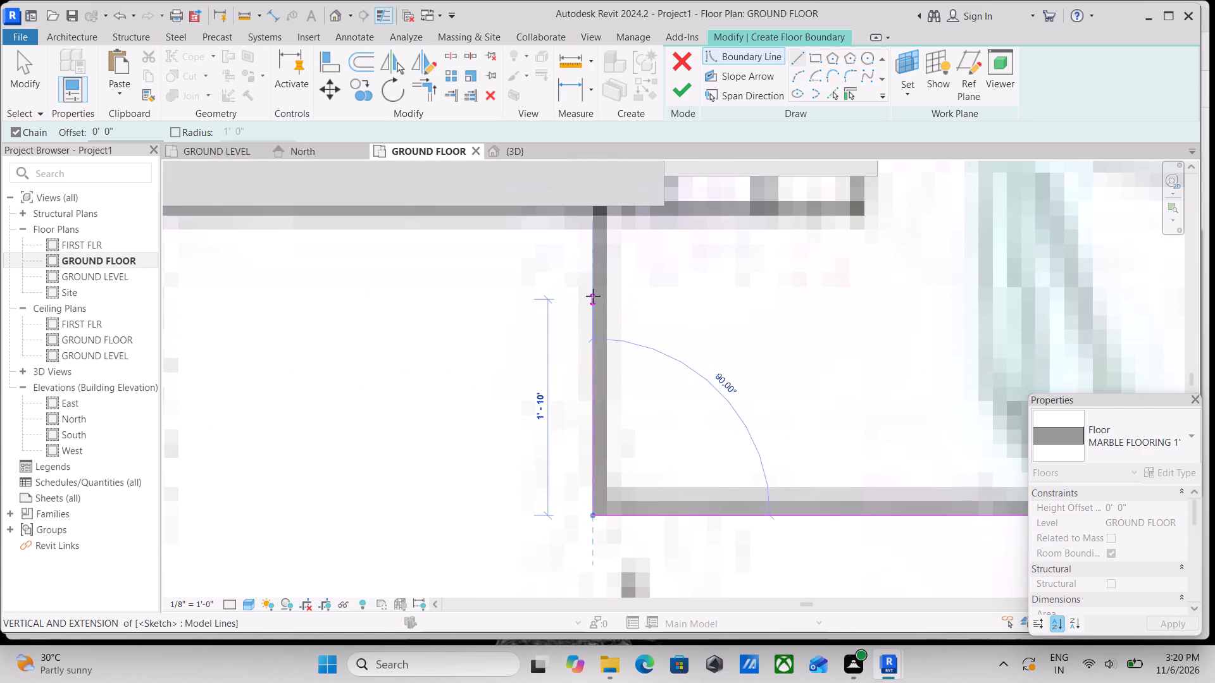
middle_click_drag(593, 296, 596, 447)
scroll(601, 373, "up", 3)
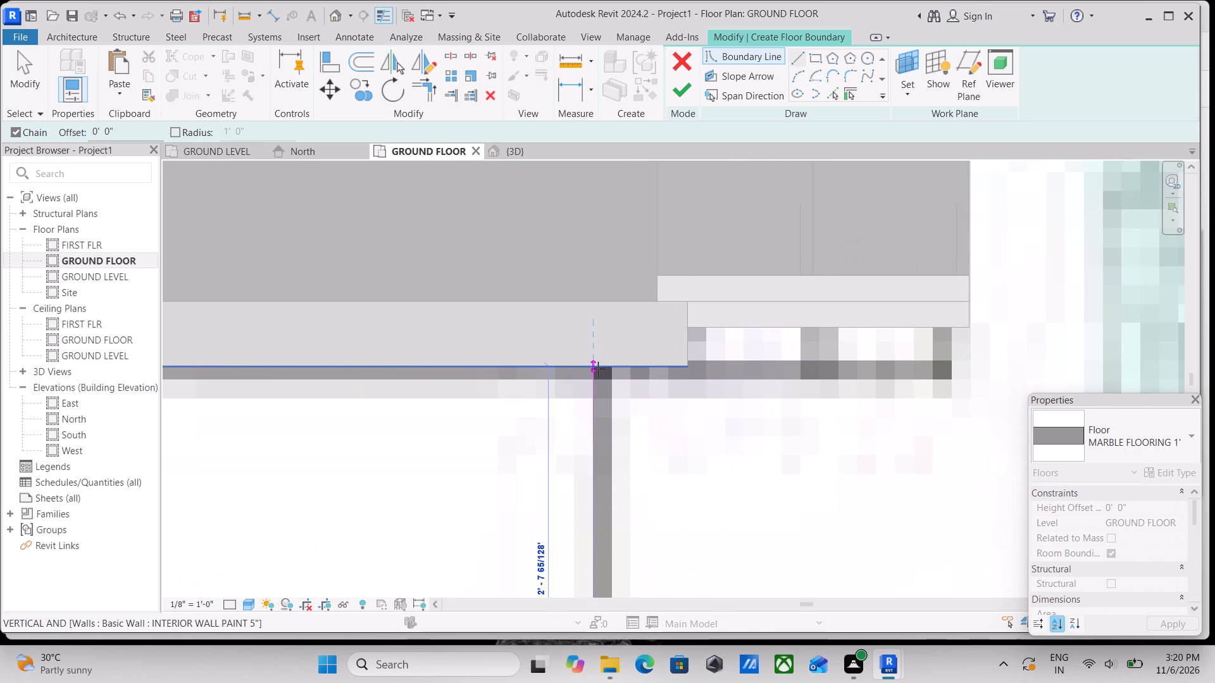
left_click(598, 369)
Continue the boundary along the wall face, about 5" up around its end, and about 1'-10" across to the entrance steps' outer edge.
scroll(668, 367, "up", 2)
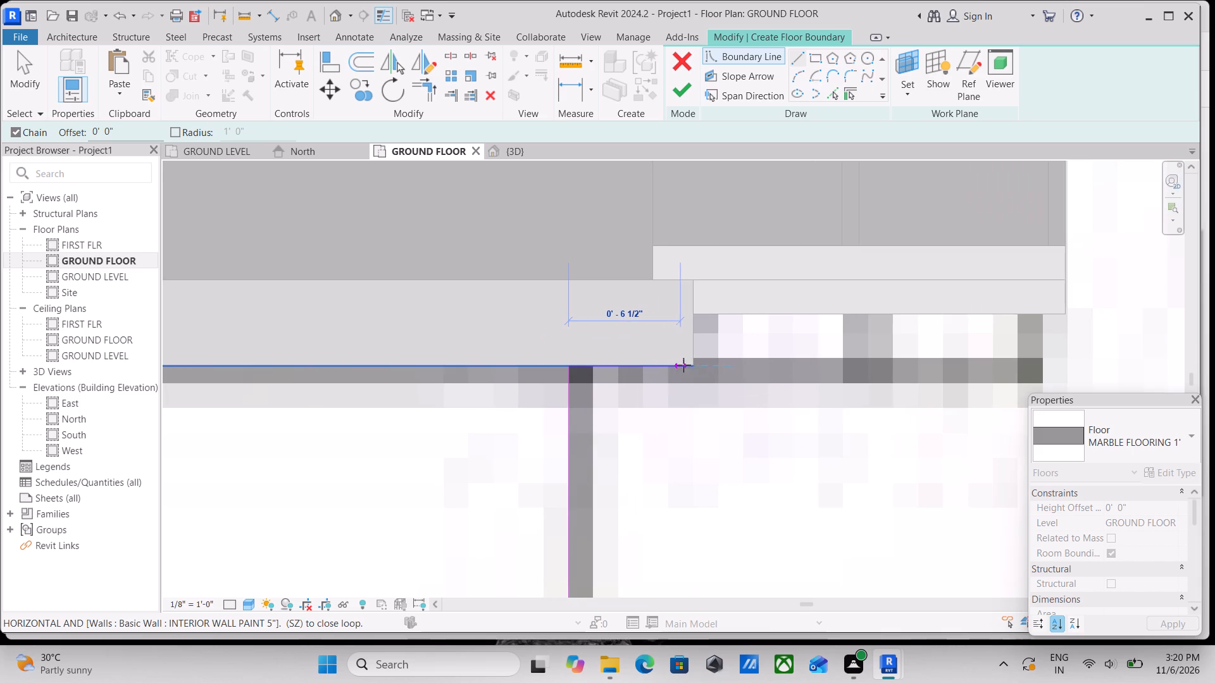
scroll(691, 365, "up", 3)
left_click(693, 365)
middle_click_drag(682, 286, 683, 321)
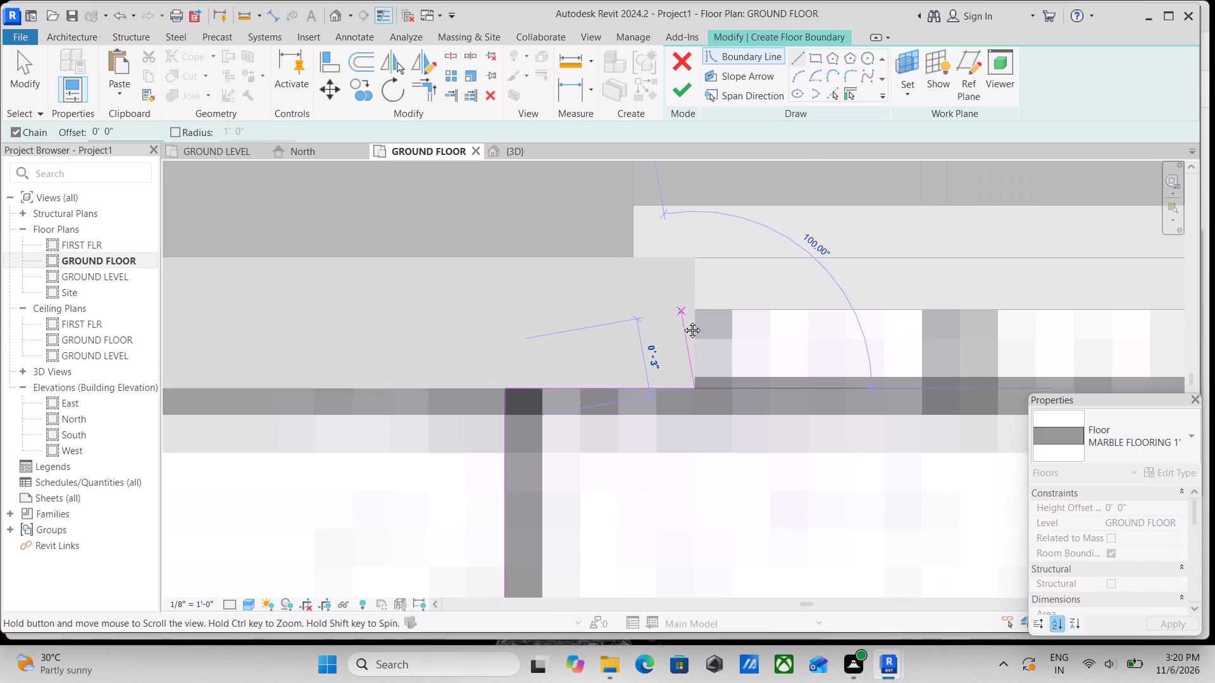
middle_click_drag(683, 321, 683, 322)
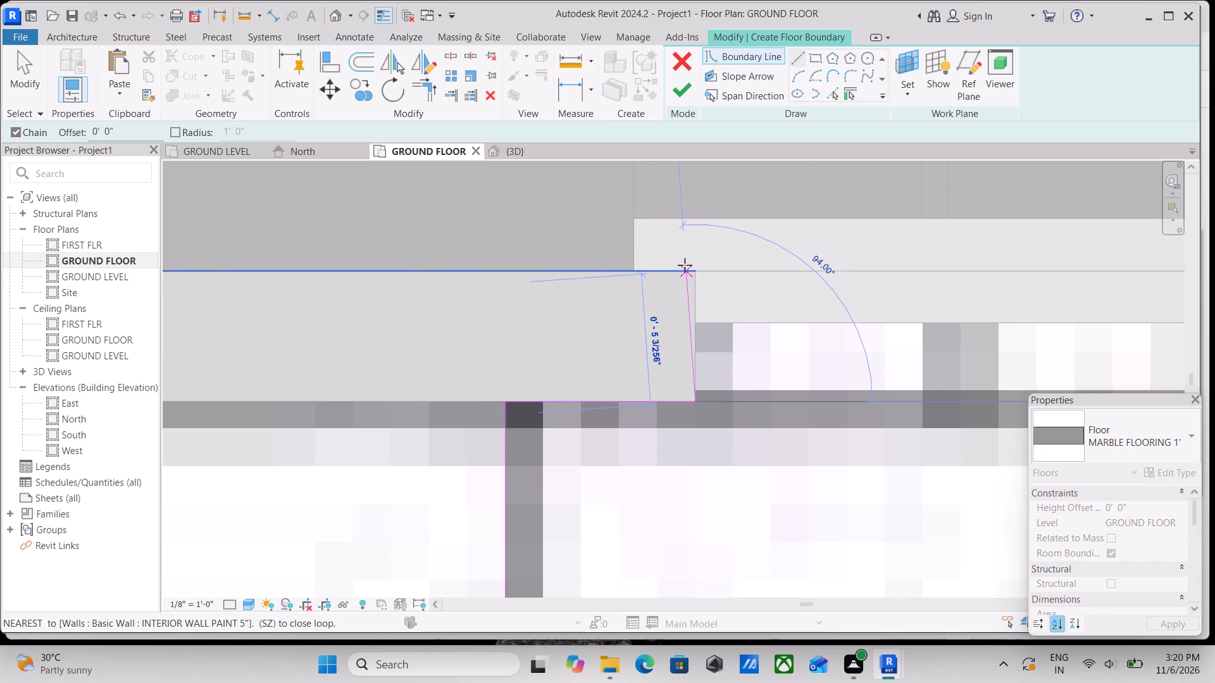
left_click(696, 276)
middle_click_drag(809, 266, 312, 314)
scroll(773, 305, "down", 1)
middle_click_drag(772, 305, 744, 318)
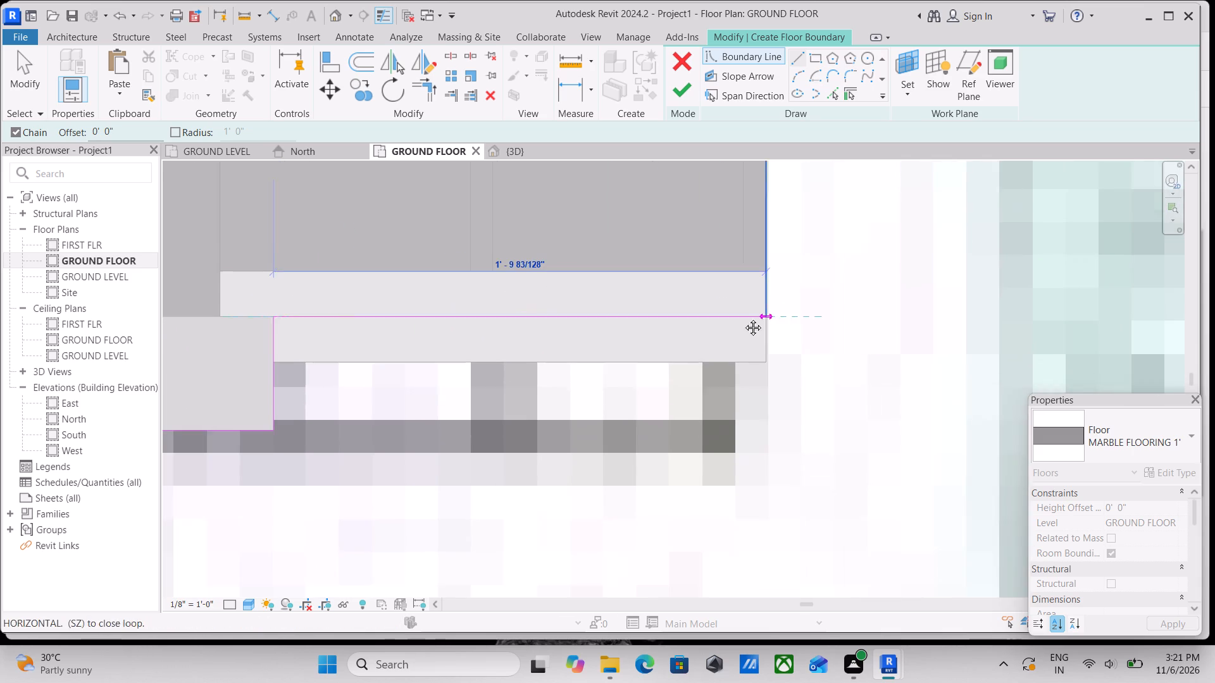
middle_click_drag(744, 318, 632, 334)
left_click(626, 345)
Continue the floor boundary about 10'-6" up along the entrance steps' outer edge to the exterior wall's face.
scroll(633, 226, "down", 3)
middle_click_drag(633, 226, 658, 489)
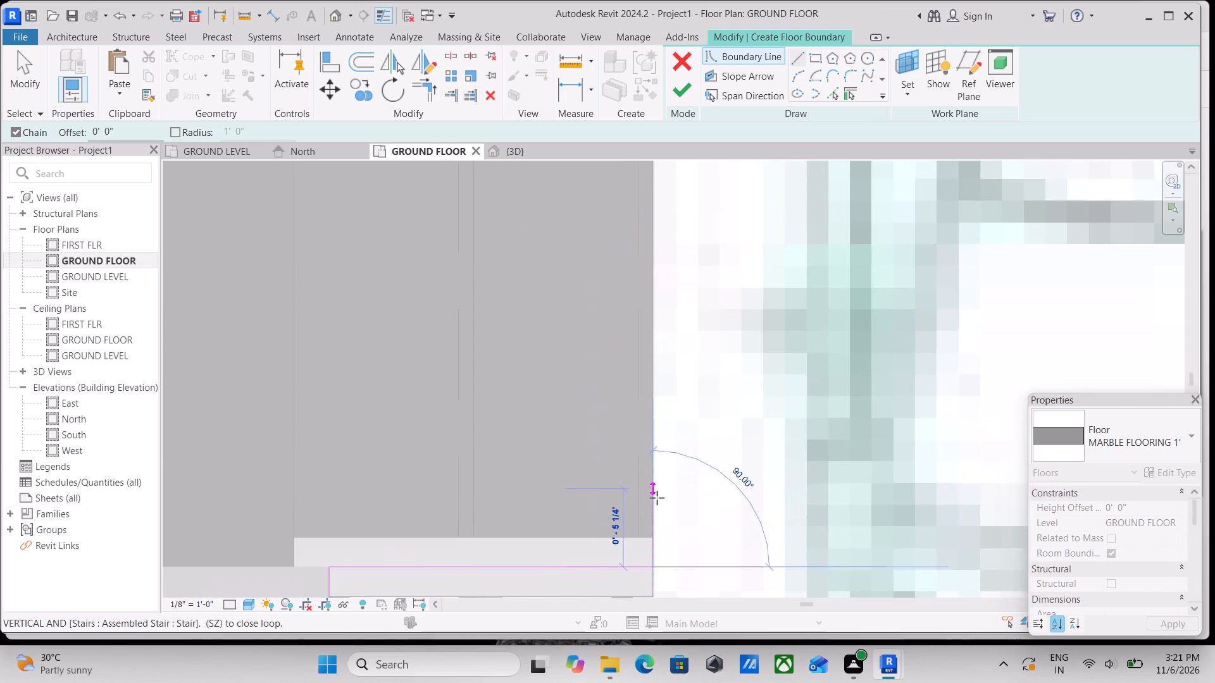
scroll(647, 300, "down", 3)
middle_click_drag(647, 300, 665, 500)
scroll(654, 316, "down", 3)
middle_click_drag(654, 341, 659, 502)
scroll(670, 295, "down", 3)
middle_click_drag(668, 319, 662, 491)
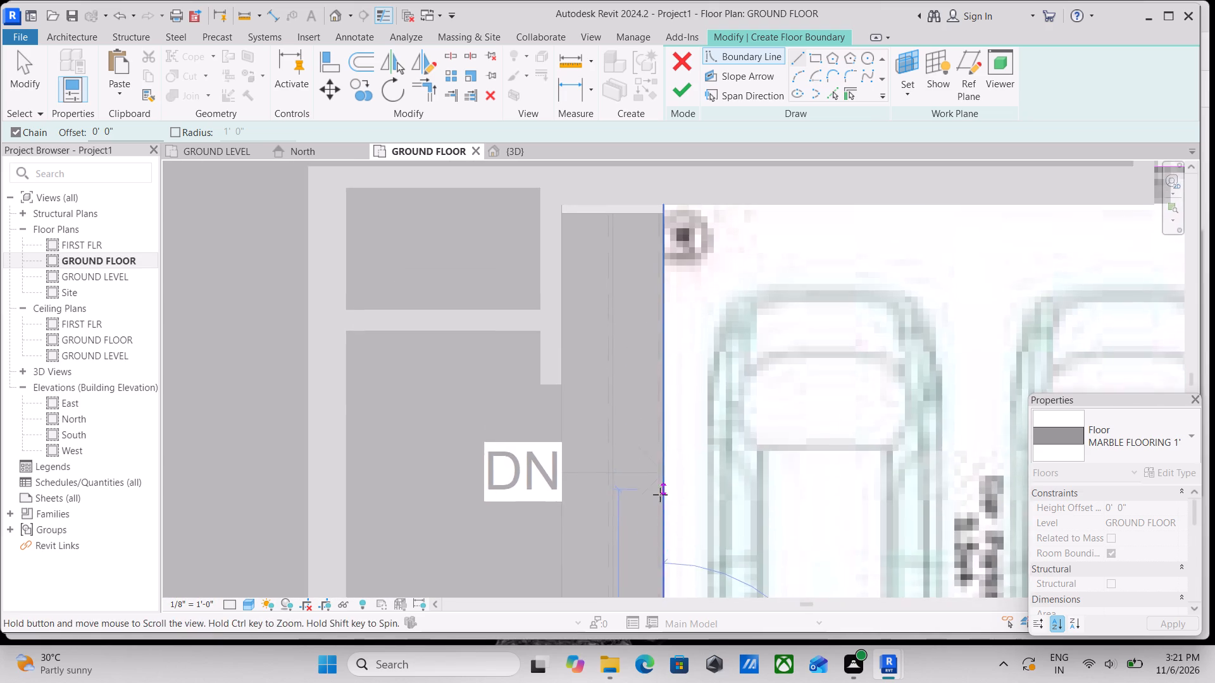
scroll(676, 293, "down", 2)
middle_click_drag(676, 293, 661, 347)
scroll(654, 286, "up", 5)
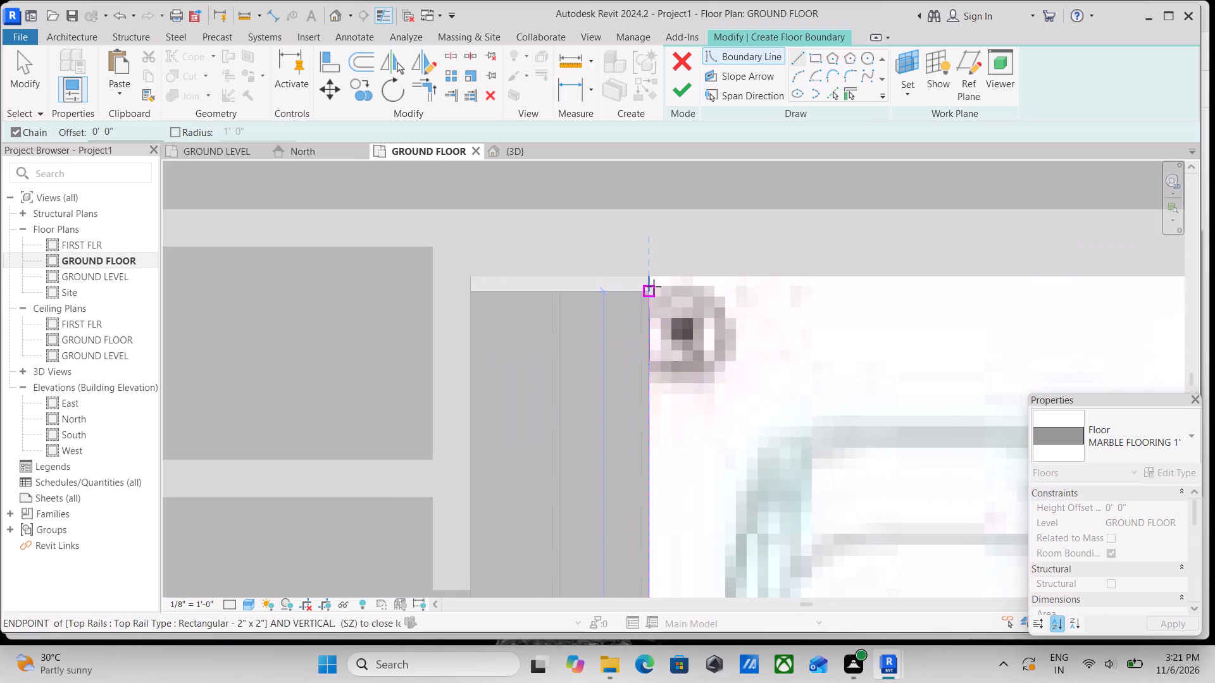
scroll(654, 286, "up", 5)
scroll(616, 378, "up", 4)
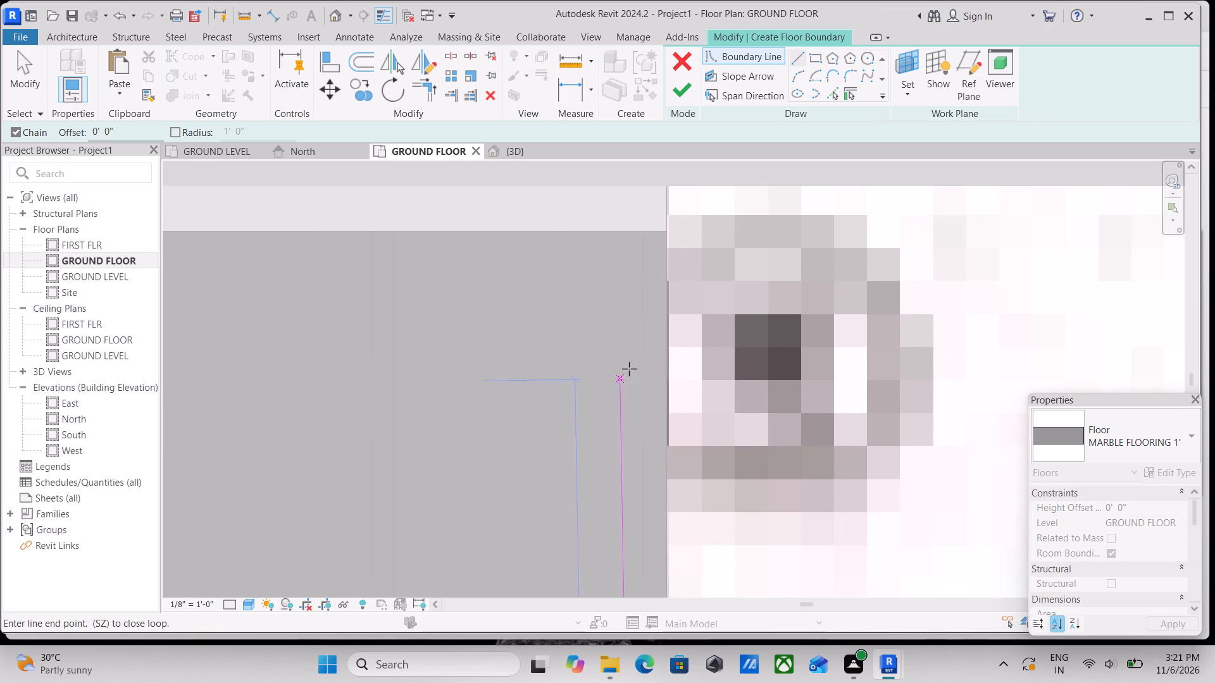
middle_click_drag(666, 297, 654, 472)
scroll(654, 466, "up", 1)
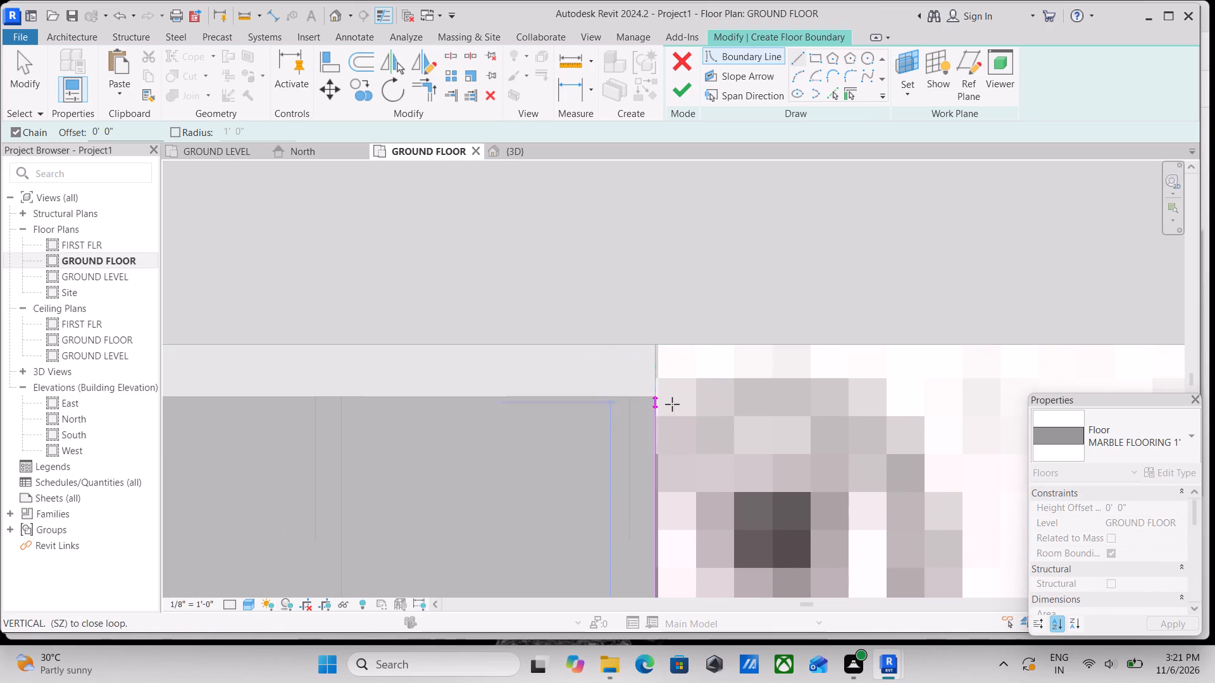
scroll(672, 404, "down", 3)
scroll(544, 348, "down", 2)
middle_click_drag(544, 348, 613, 261)
scroll(666, 295, "down", 4)
scroll(732, 288, "down", 3)
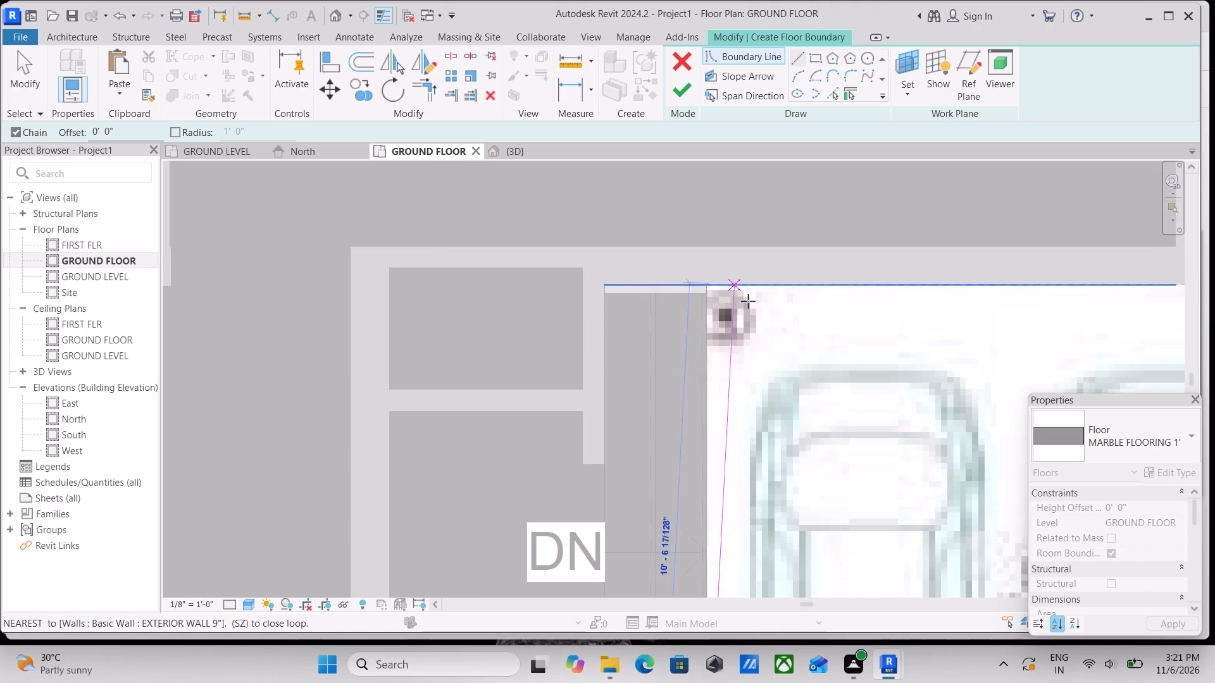
scroll(748, 301, "down", 3)
middle_click_drag(752, 312, 757, 261)
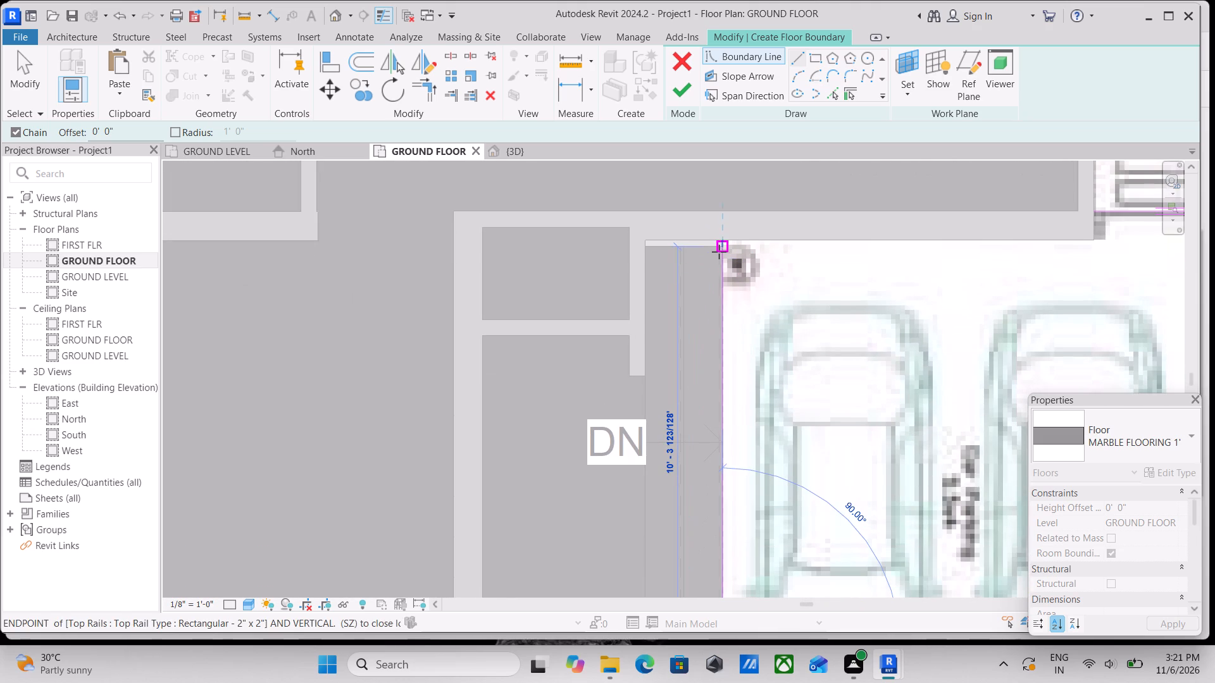
scroll(723, 361, "down", 4)
middle_click_drag(723, 361, 704, 244)
scroll(701, 273, "up", 1)
middle_click_drag(701, 273, 688, 368)
scroll(688, 368, "up", 2)
middle_click_drag(690, 317, 668, 443)
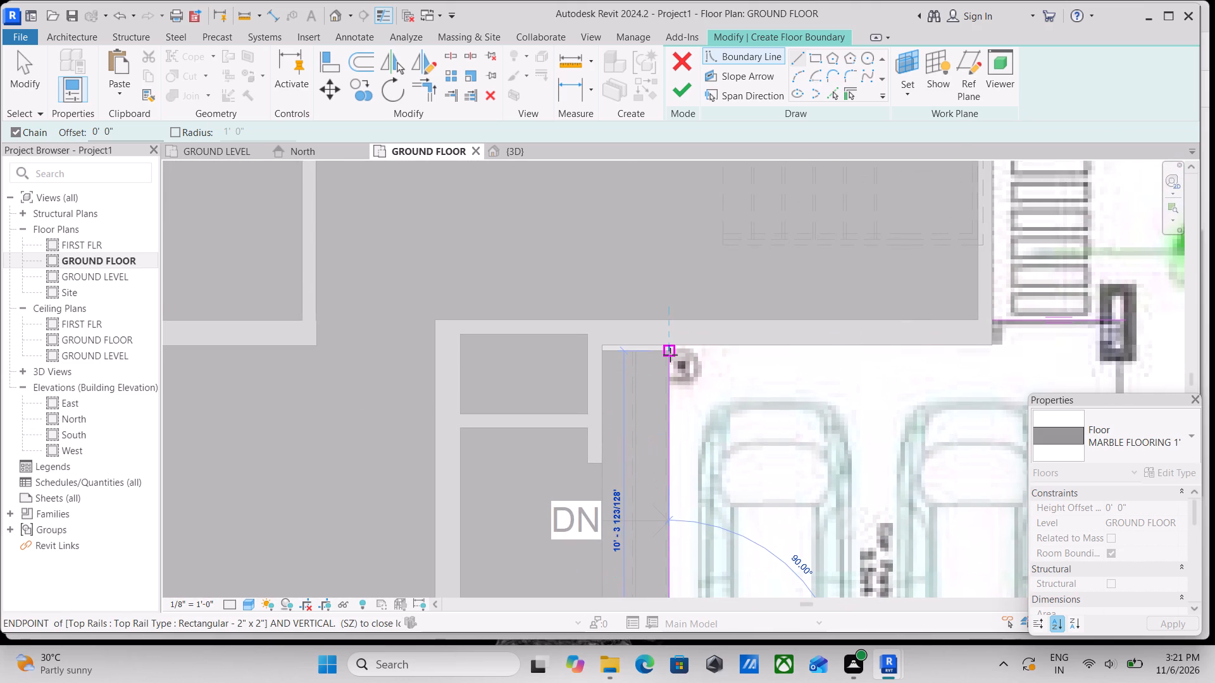
scroll(670, 355, "up", 12)
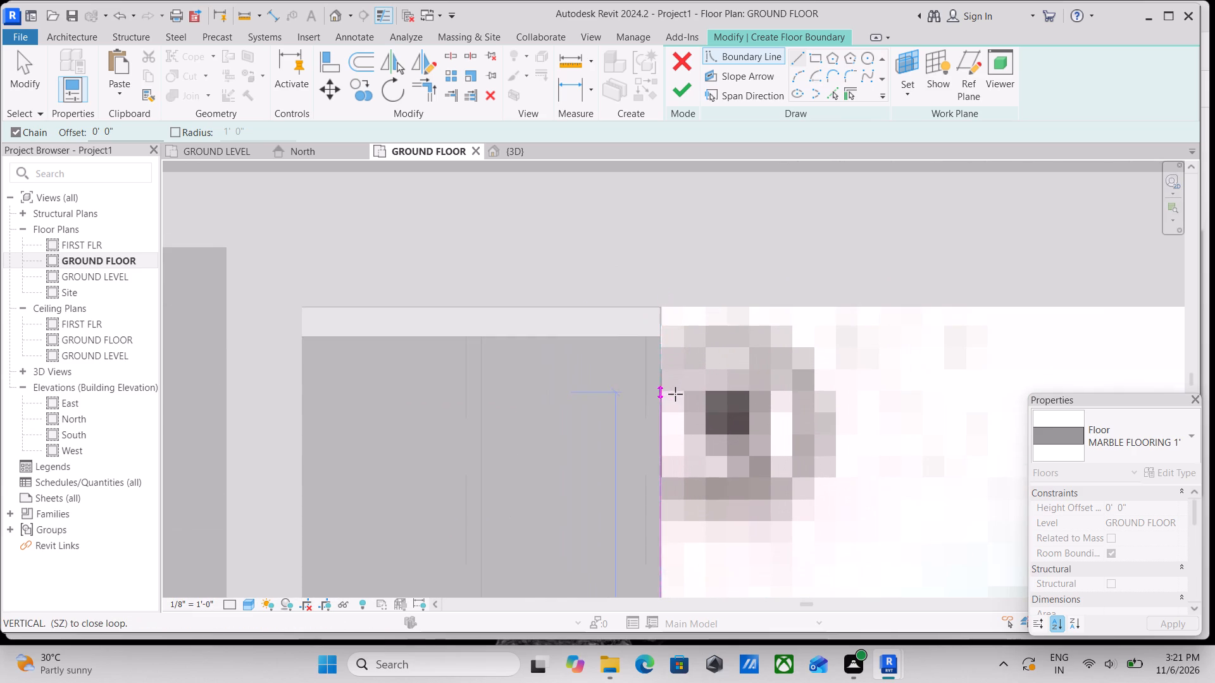
scroll(693, 341, "up", 1)
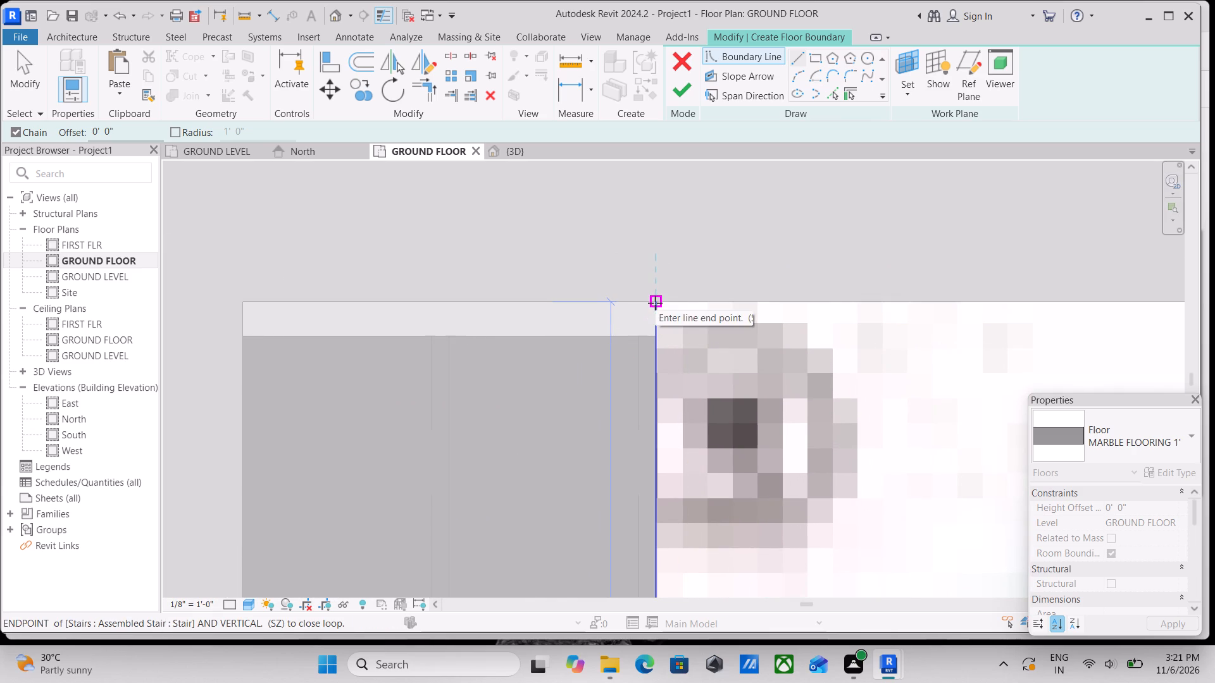
left_click(655, 303)
Run the boundary along the exterior wall's face to its outer corner and up the wall's end to the first boundary line, closing the loop.
scroll(827, 296, "down", 2)
middle_click_drag(827, 296, 628, 298)
scroll(631, 296, "down", 5)
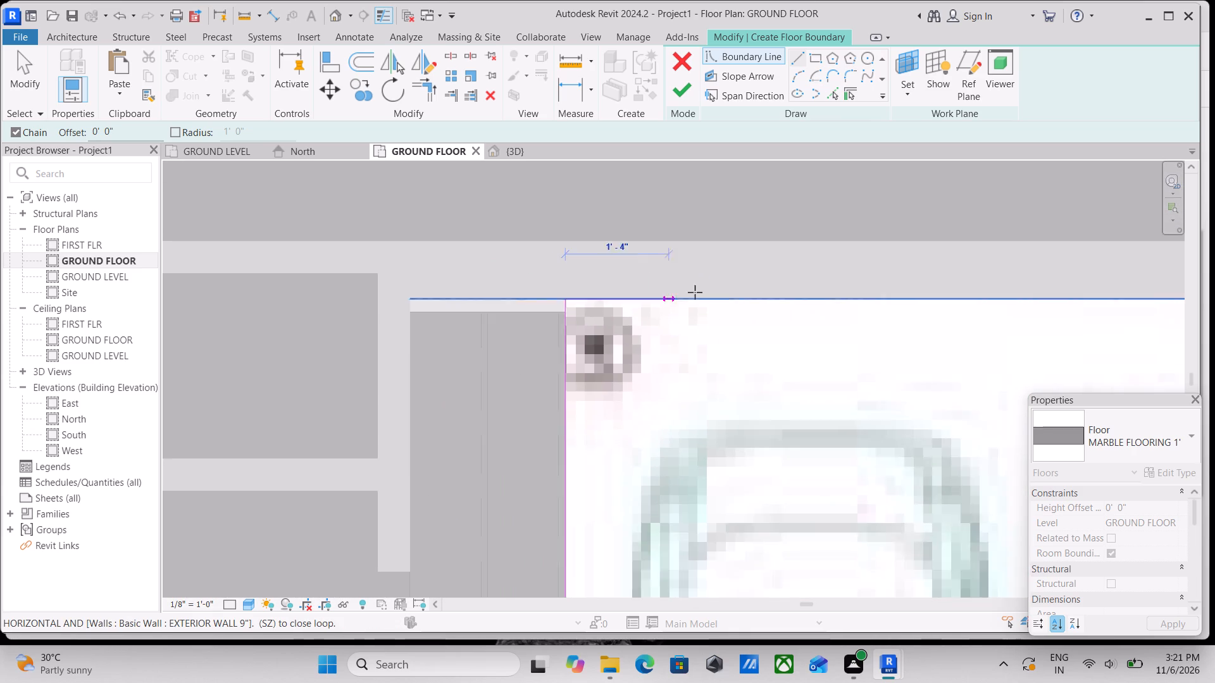
scroll(695, 292, "down", 3)
middle_click_drag(722, 290, 461, 288)
scroll(629, 272, "down", 4)
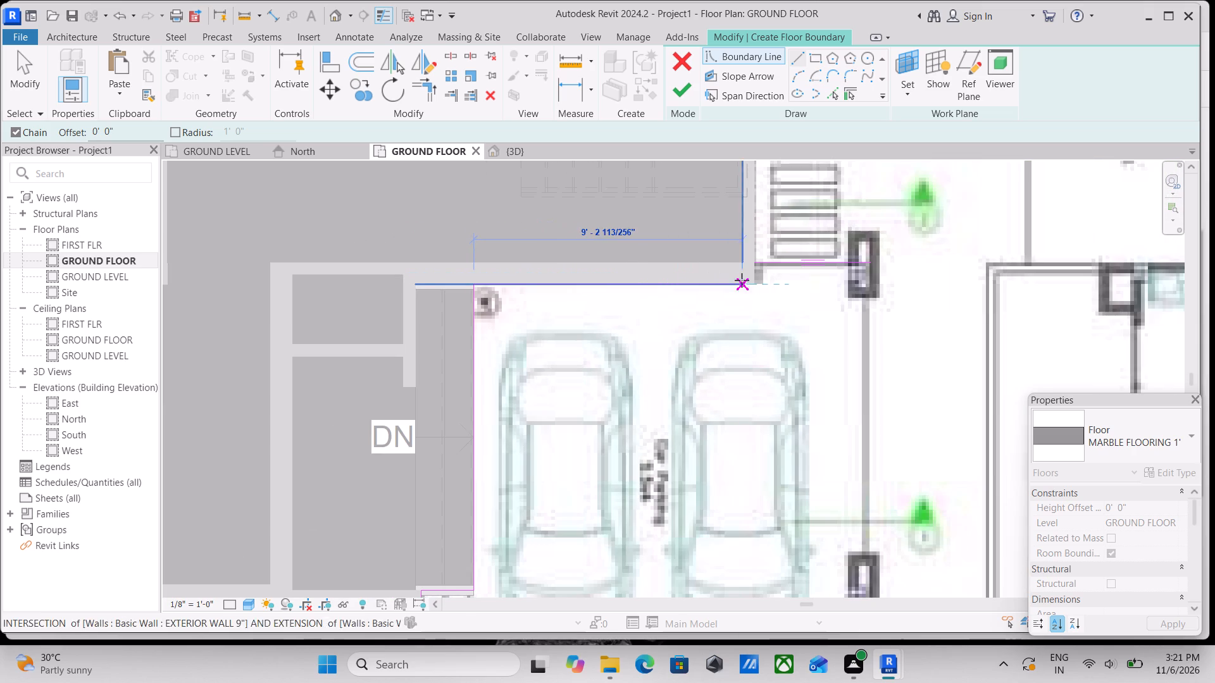
scroll(758, 285, "up", 12)
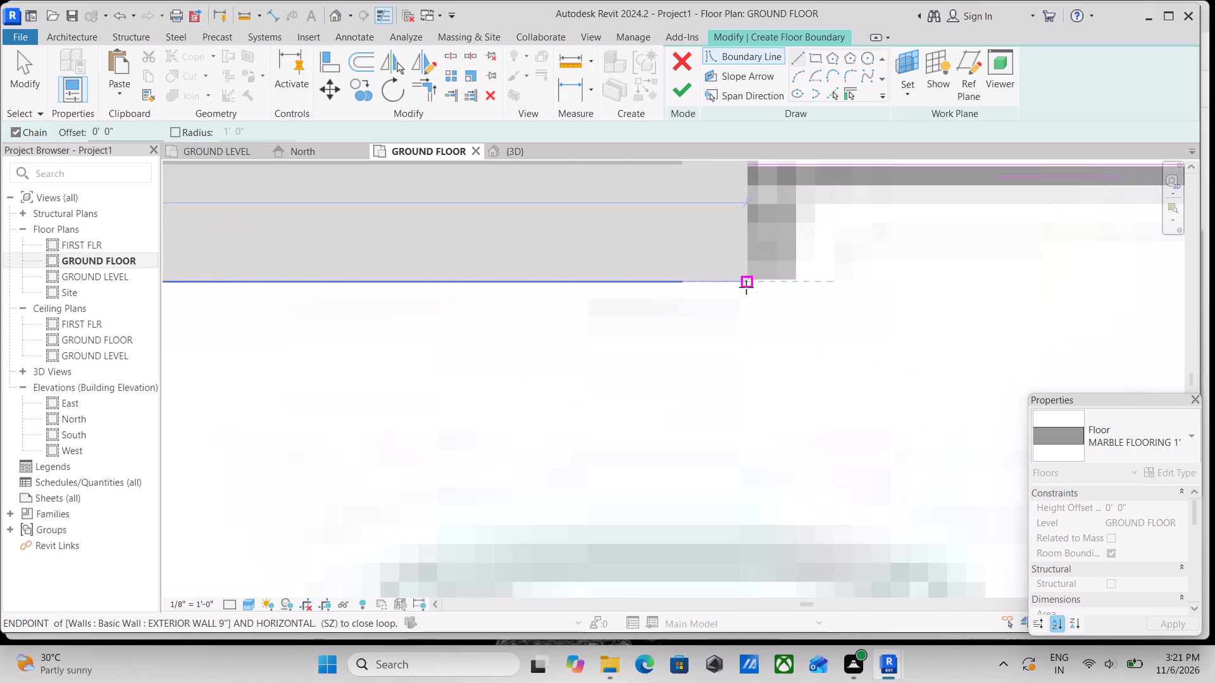
left_click(744, 282)
middle_click_drag(734, 266, 754, 476)
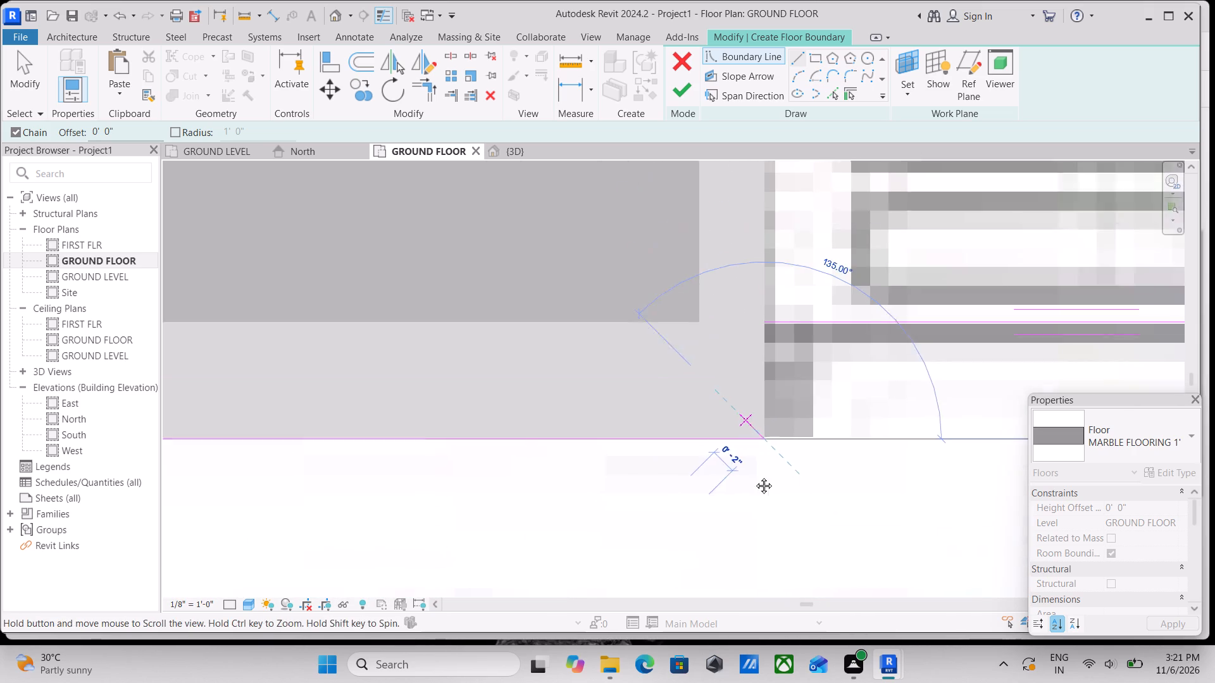
middle_click_drag(754, 476, 756, 483)
left_click(767, 383)
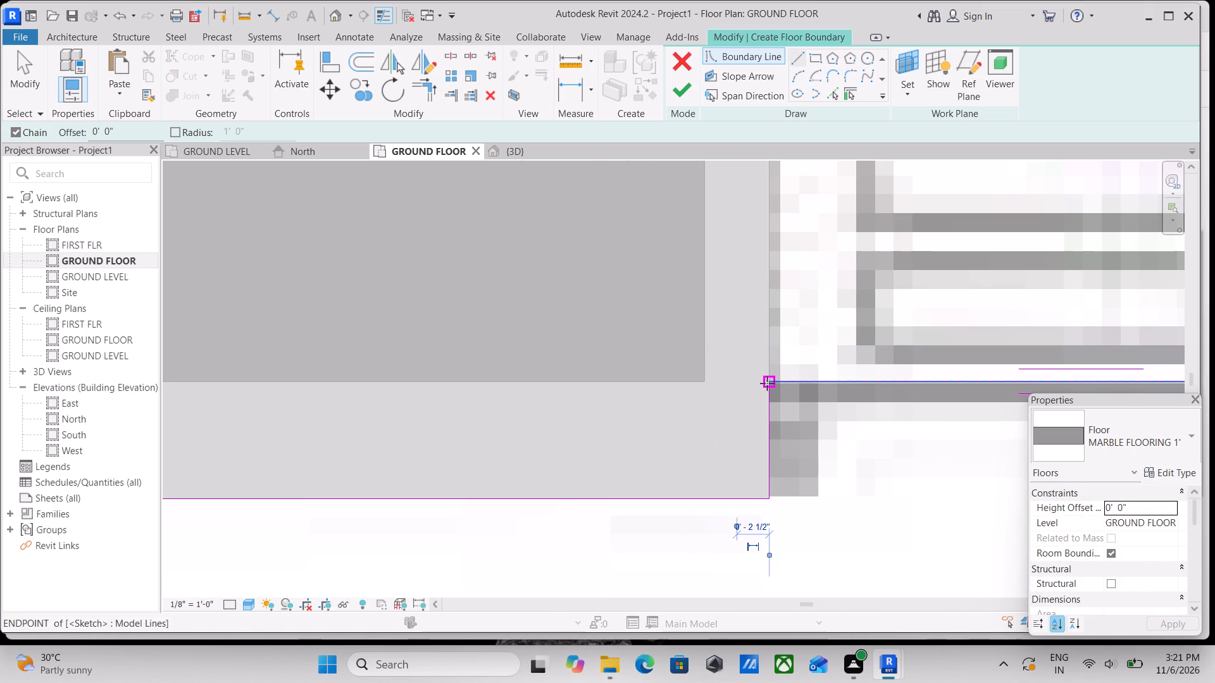
key("Escape")
Examine the type properties and layer structure of the MARBLE FLOORING 1' floor type.
scroll(792, 408, "down", 9)
middle_click_drag(364, 431, 540, 289)
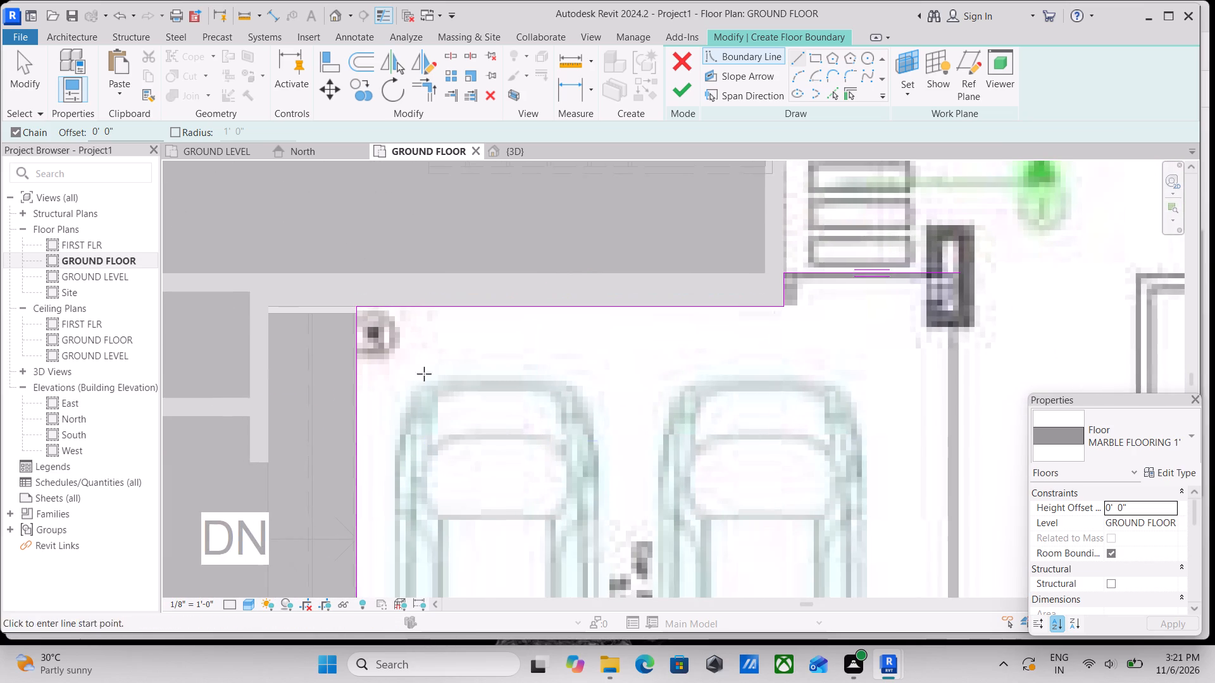
middle_click_drag(348, 366, 433, 343)
scroll(442, 317, "up", 1)
scroll(437, 288, "down", 7)
middle_click_drag(526, 375, 529, 370)
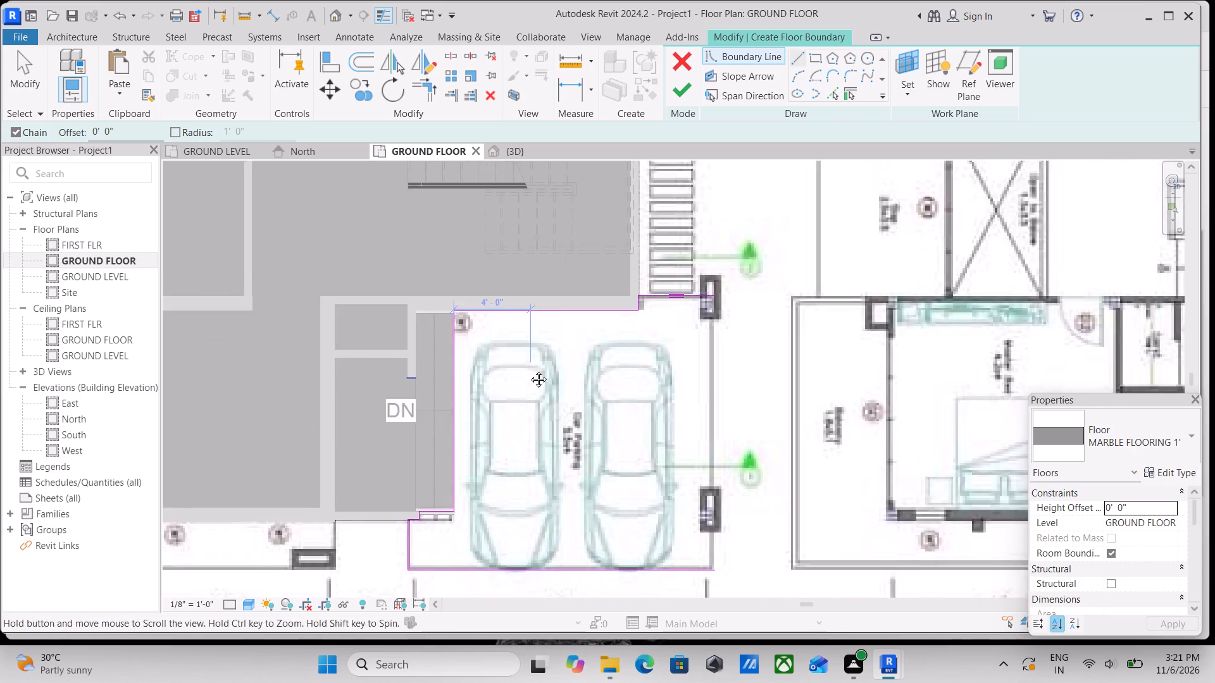
scroll(529, 370, "down", 1)
middle_click_drag(529, 370, 576, 212)
left_click(1179, 475)
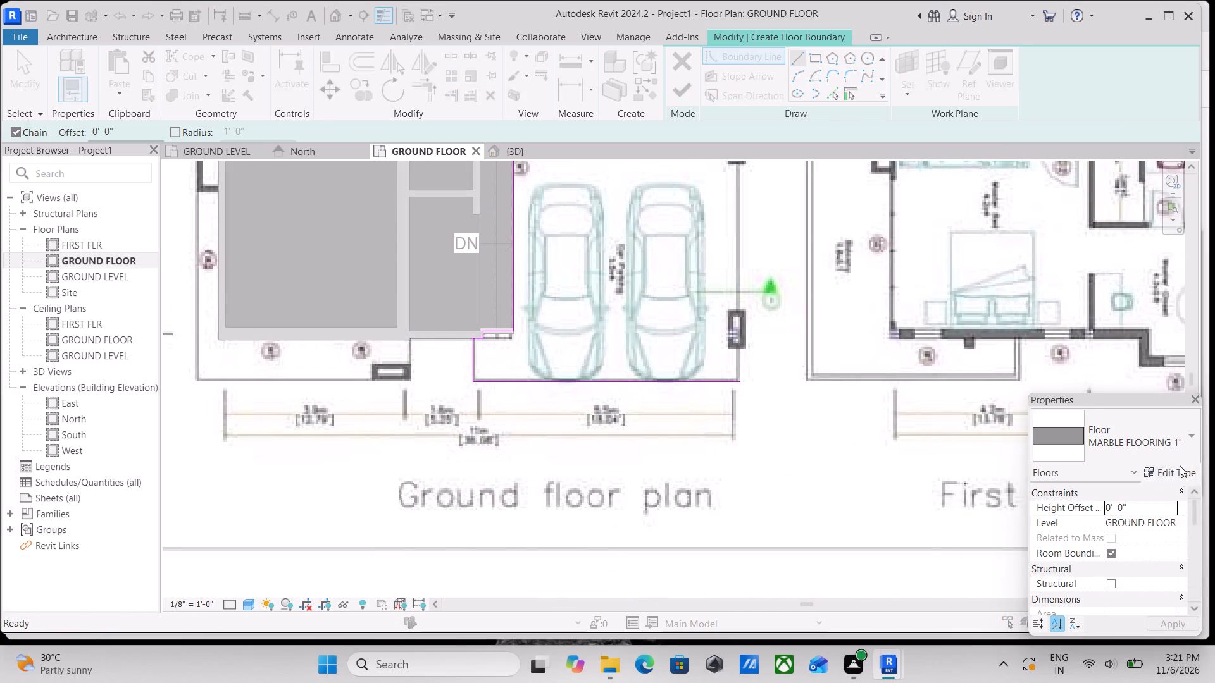
left_click(917, 249)
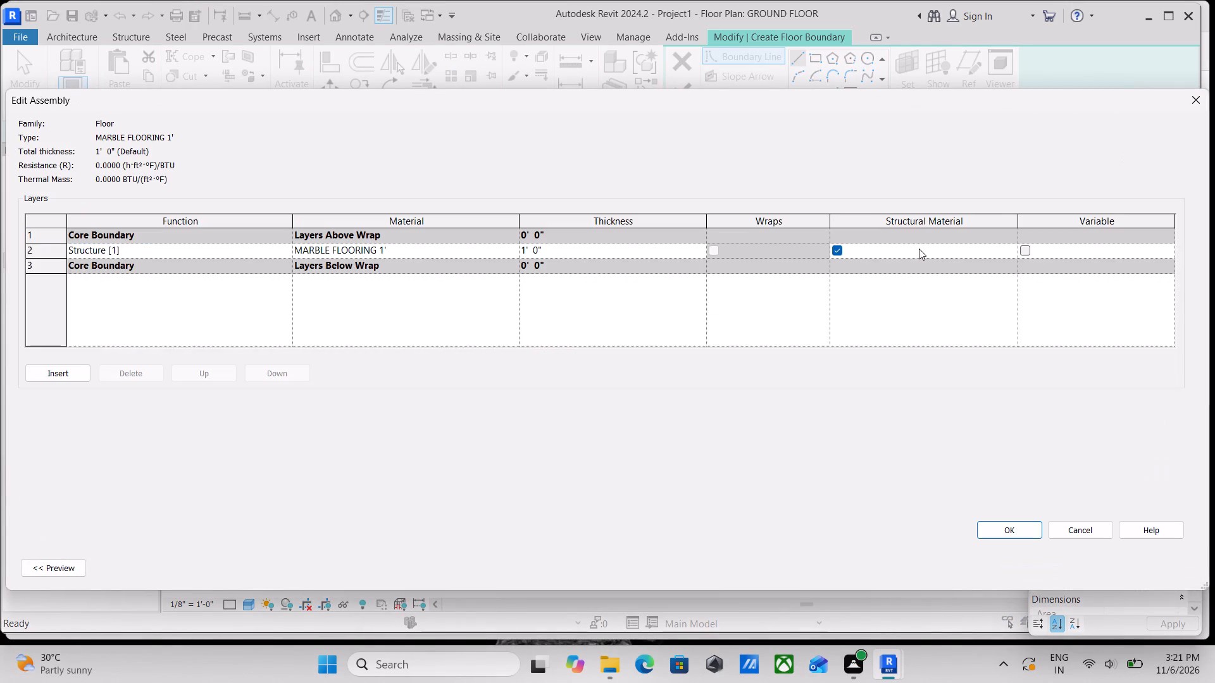
left_click(1187, 100)
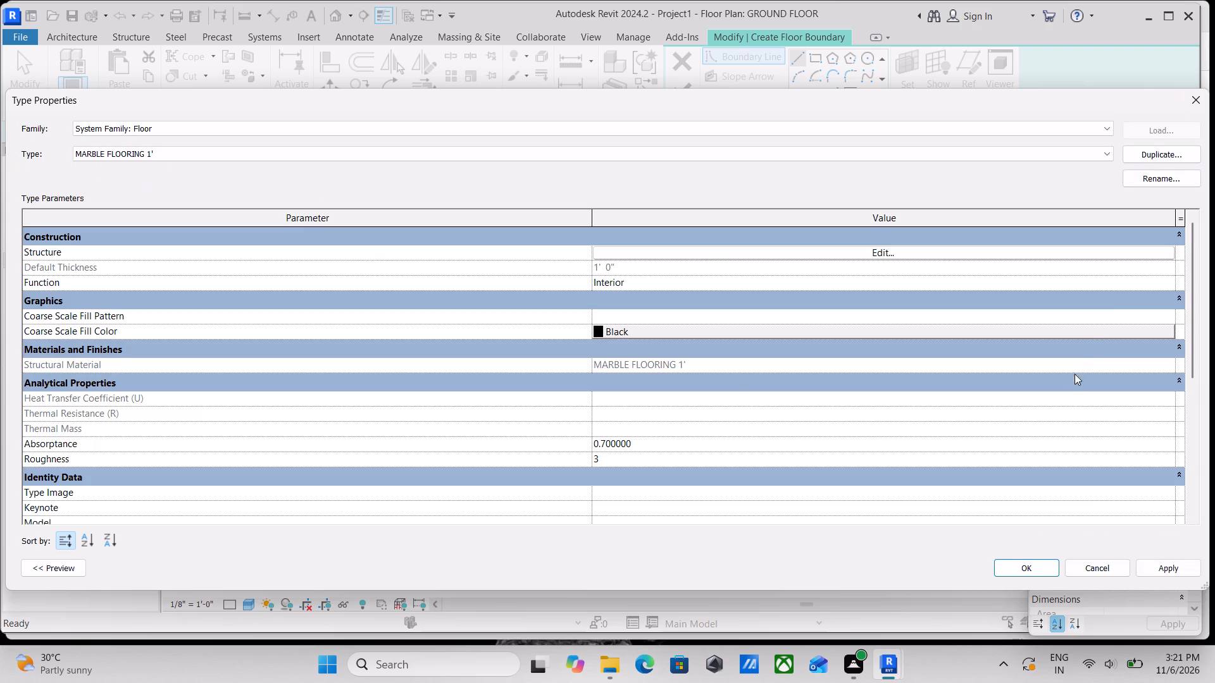
left_click(1197, 102)
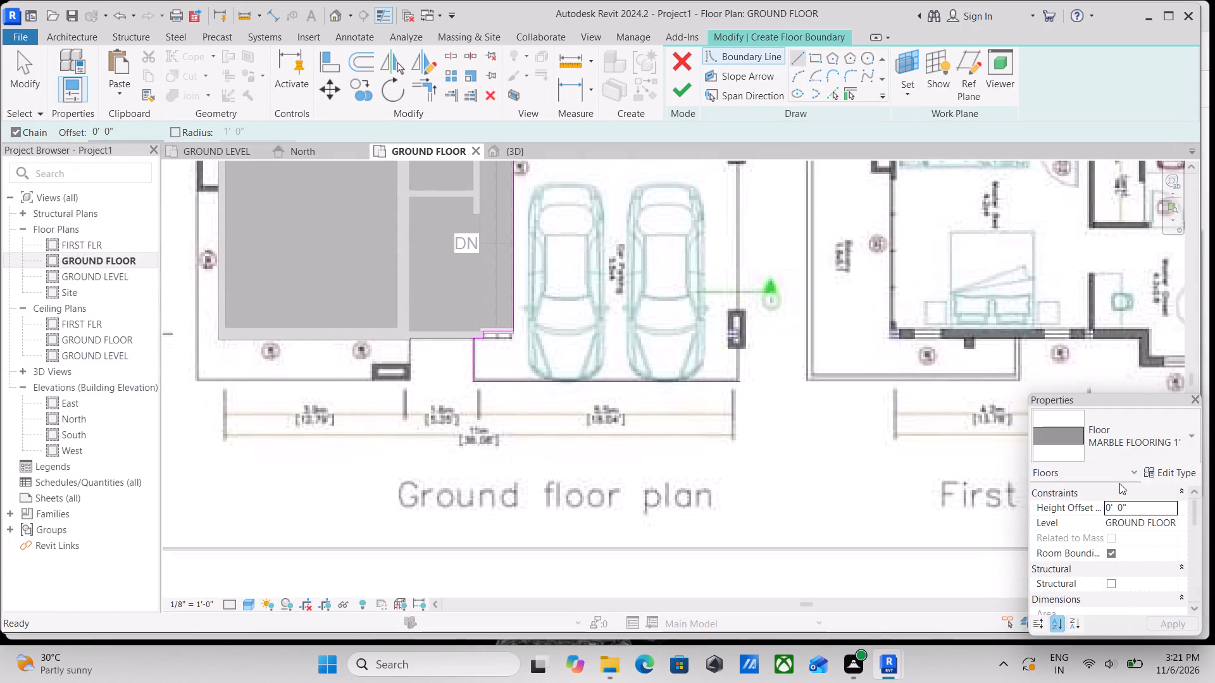
Duplicate the MARBLE FLOORING 1' floor type as VERANDA FLOORING 1'.
left_click(1190, 465)
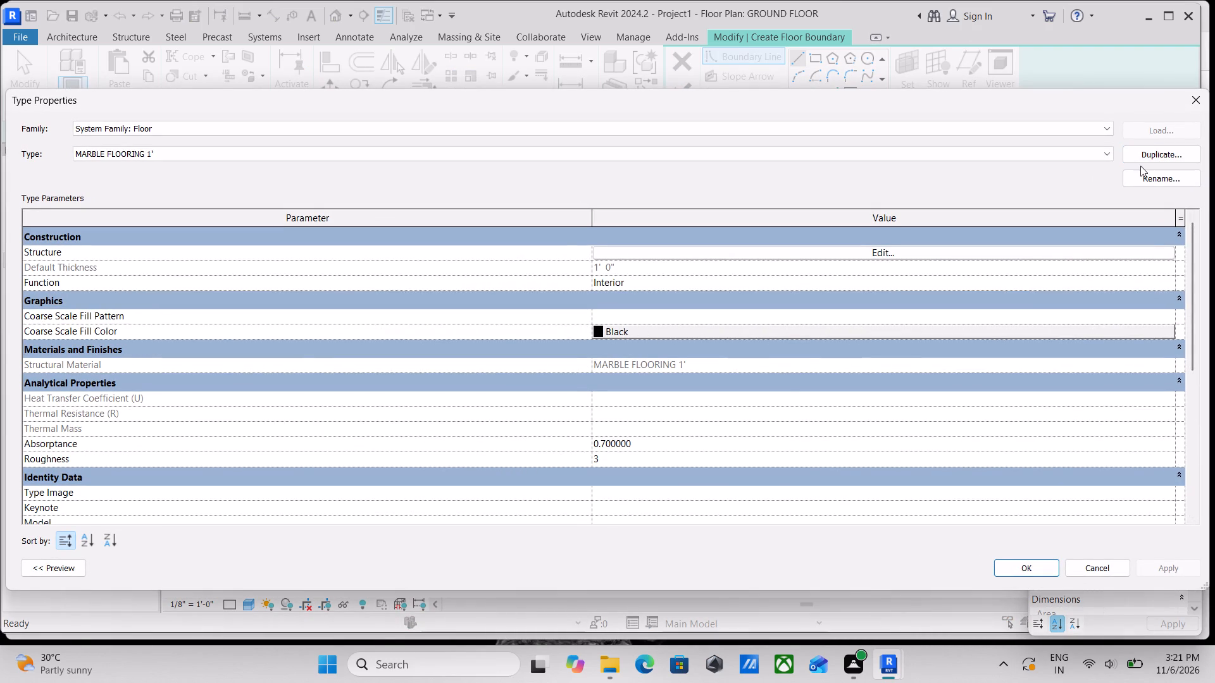
left_click(1162, 154)
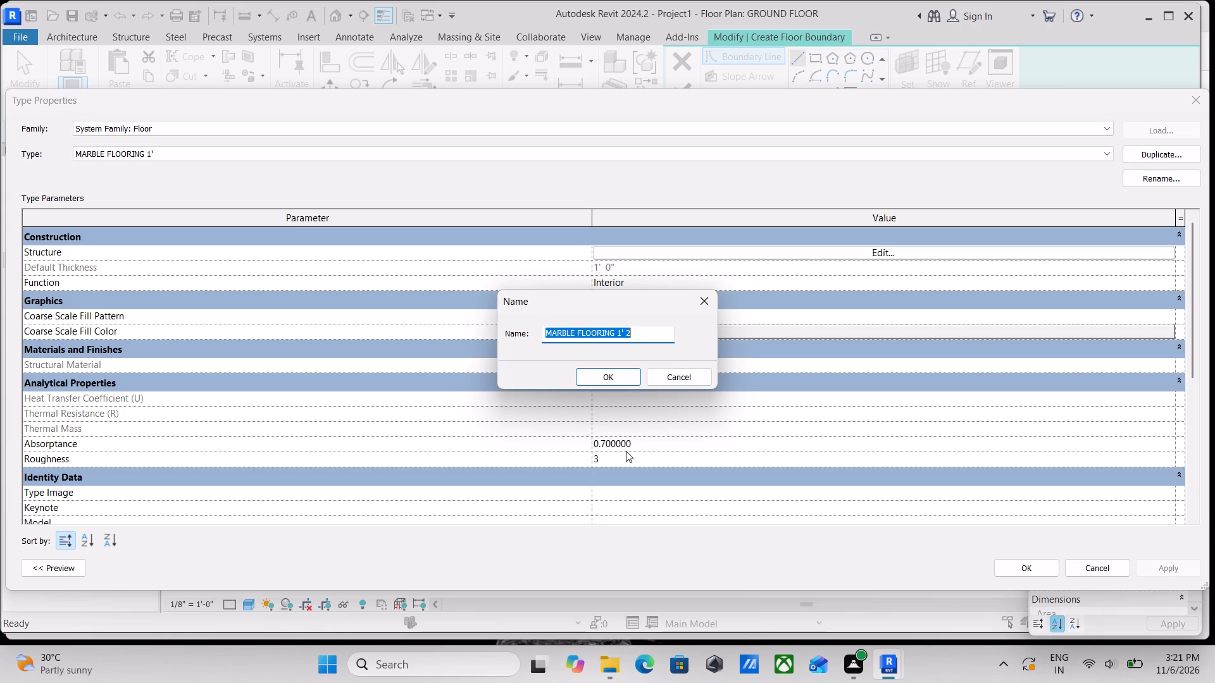
type("VERANDA")
key("space")
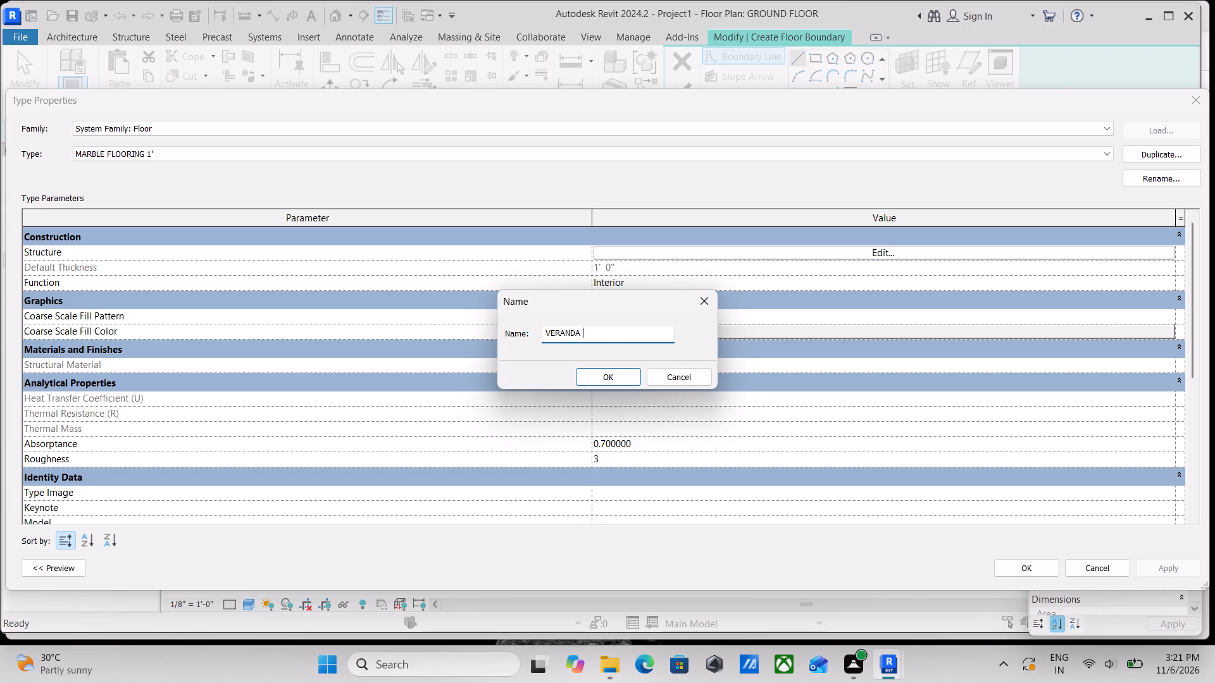
type("FLOORING")
key("space")
type("1'")
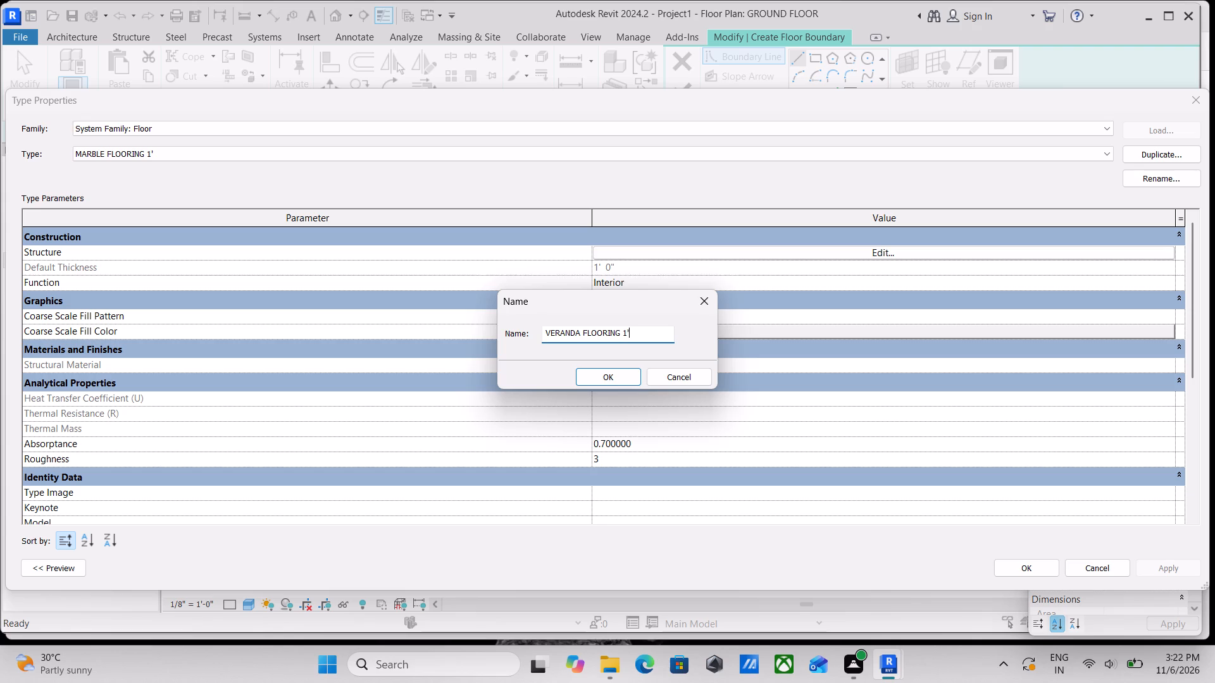
left_click(621, 372)
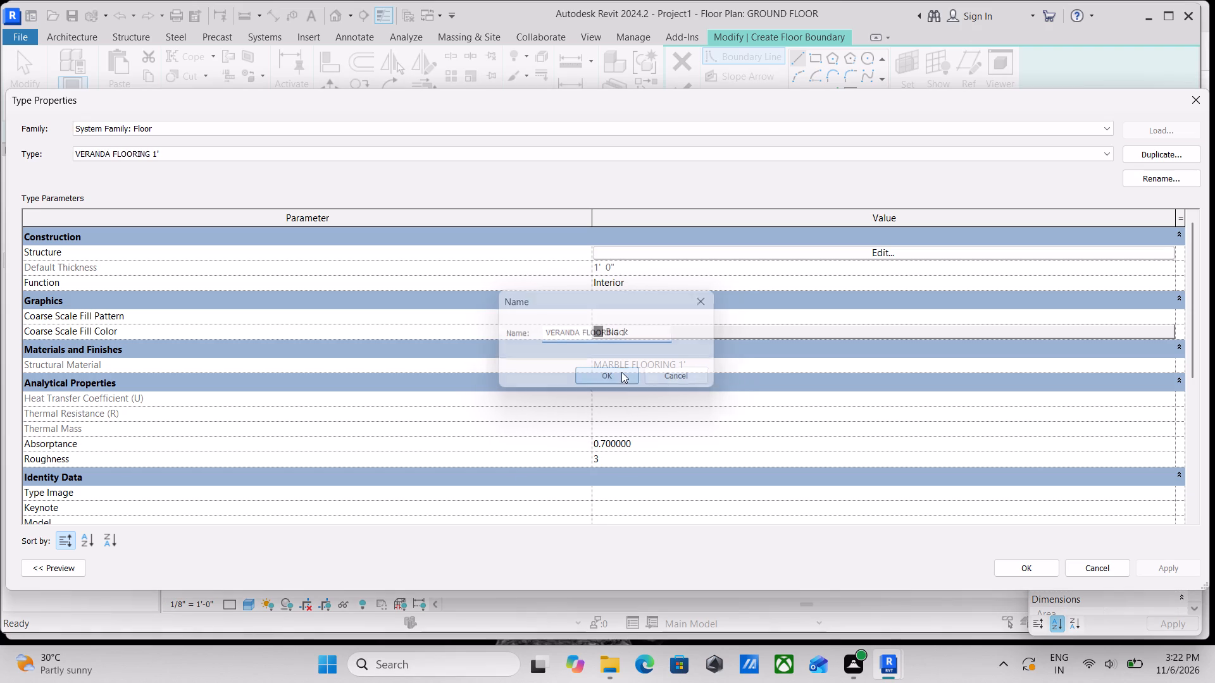
Create a new material named VERANDA FLOORING from the structure layer of the VERANDA FLOORING 1' floor type.
left_click(792, 252)
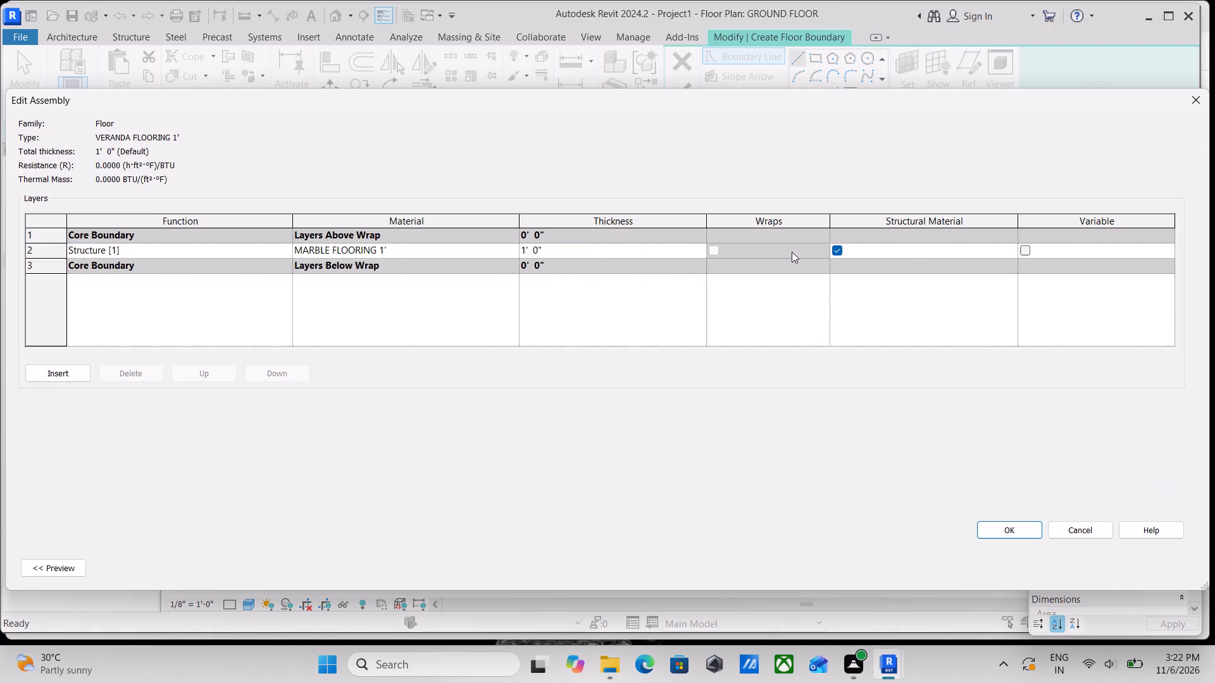
left_click(501, 244)
left_click(517, 247)
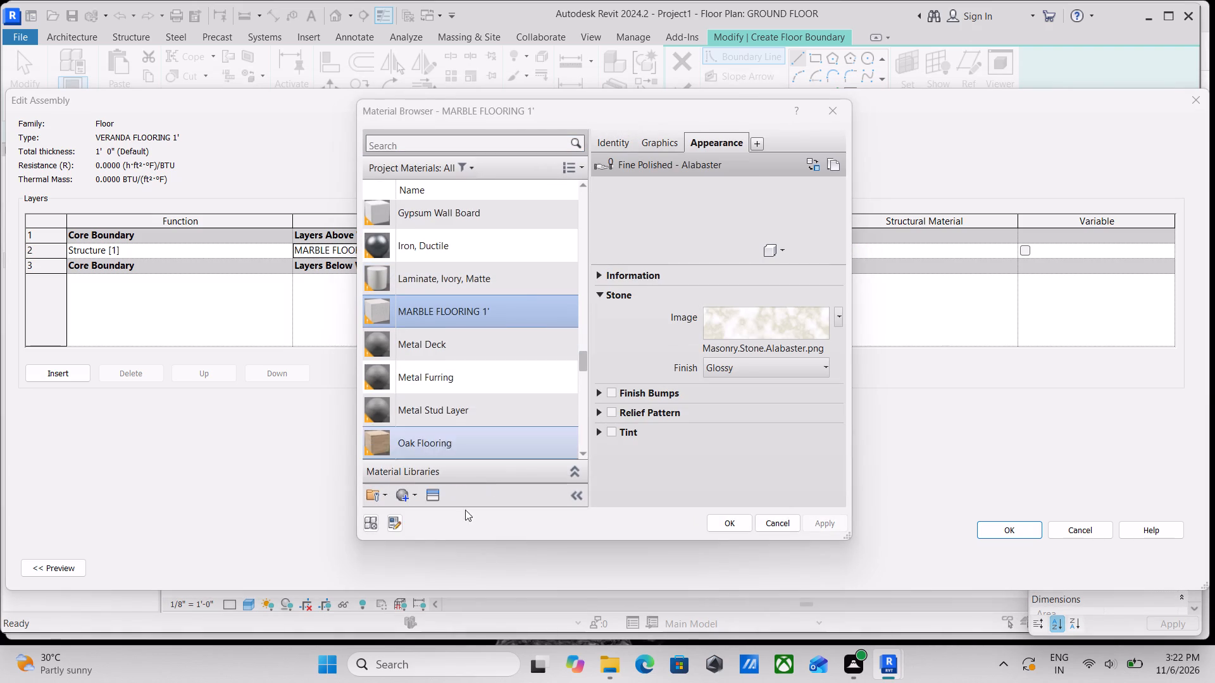
left_click(404, 496)
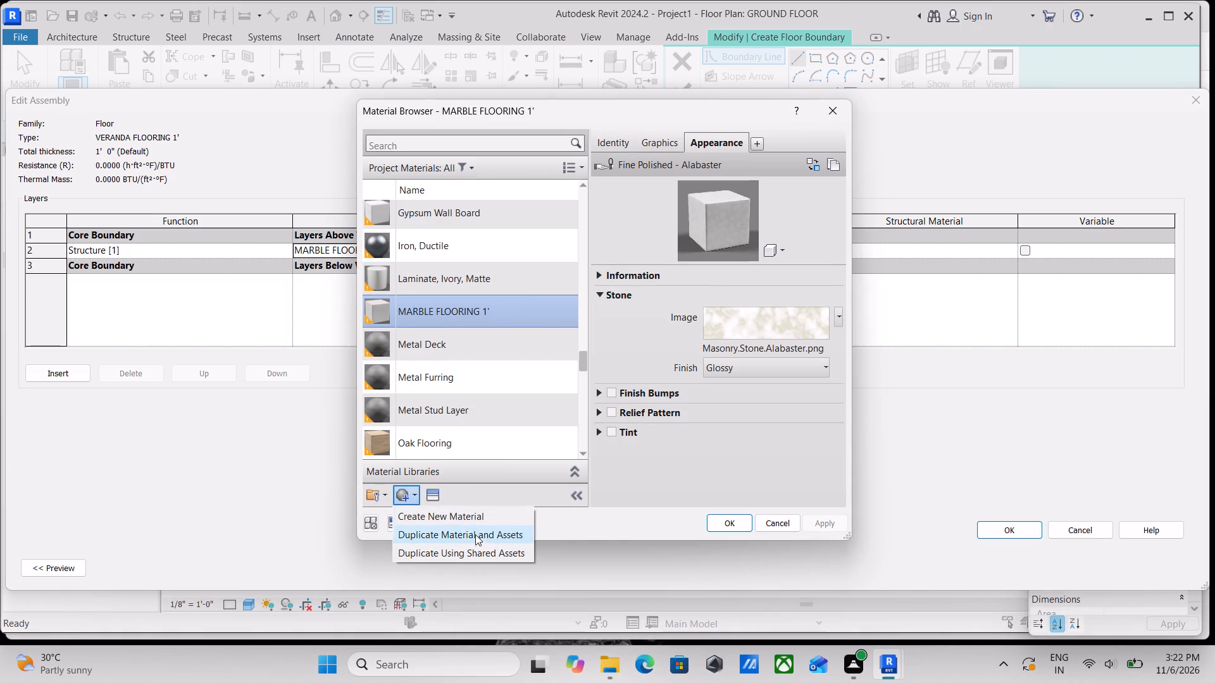
left_click(457, 514)
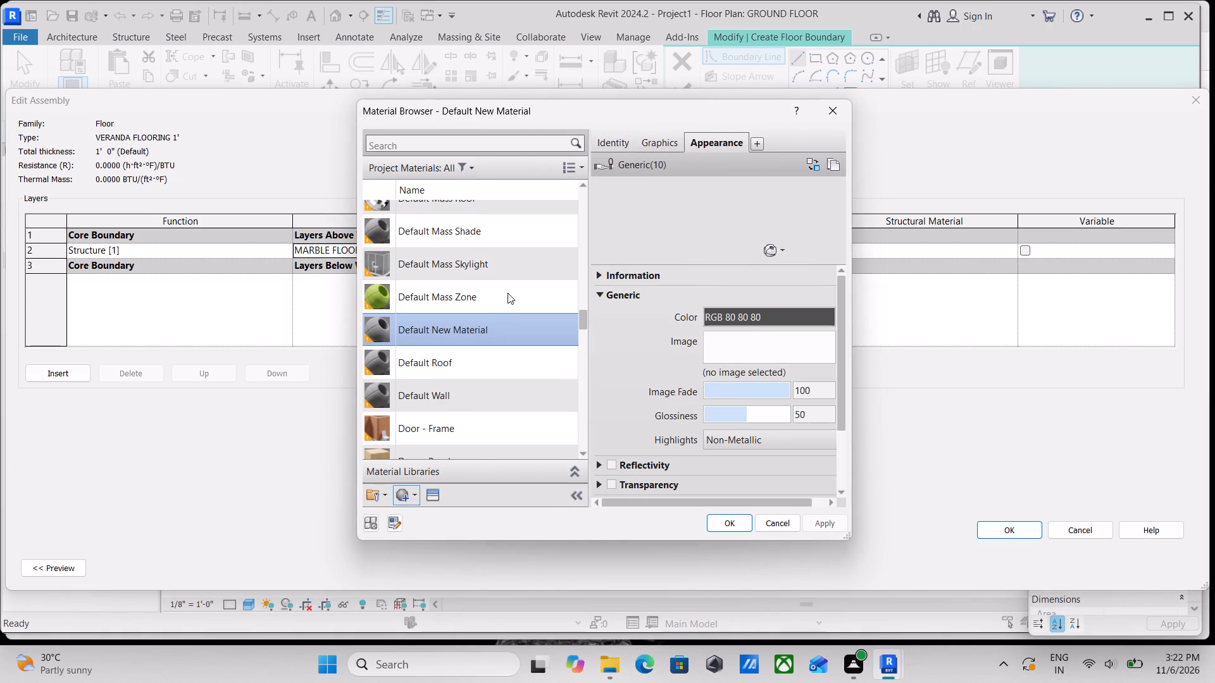
right_click(457, 325)
left_click(531, 386)
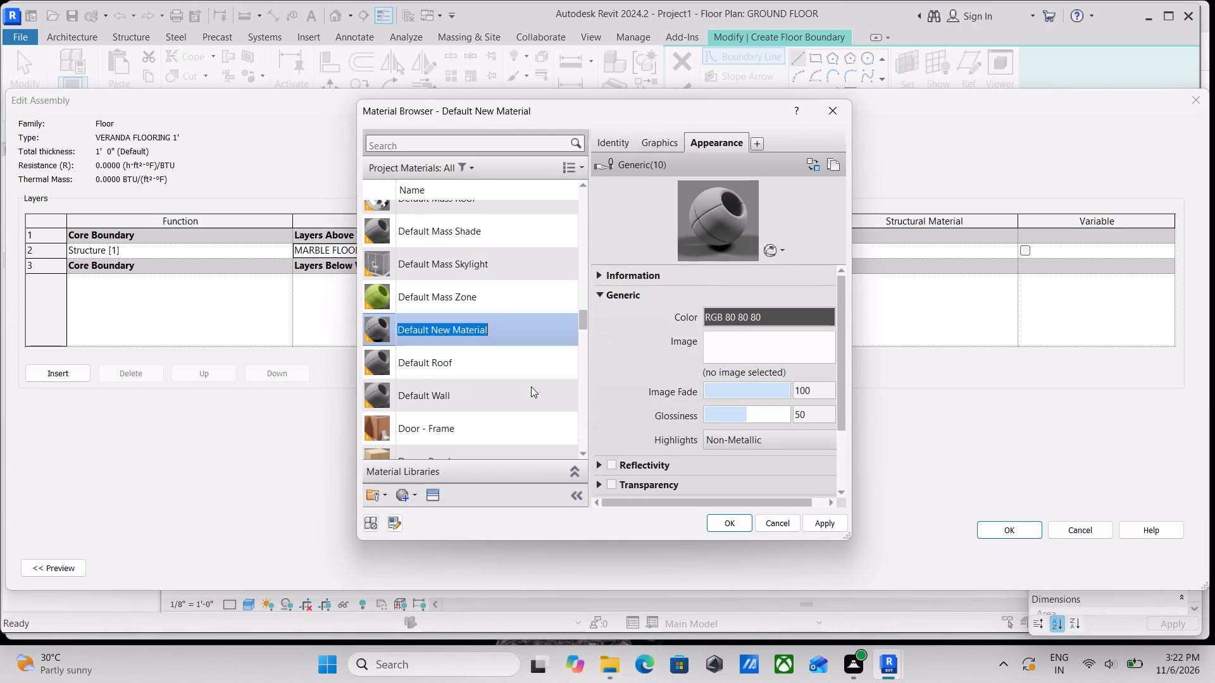
type("VER")
type("AND")
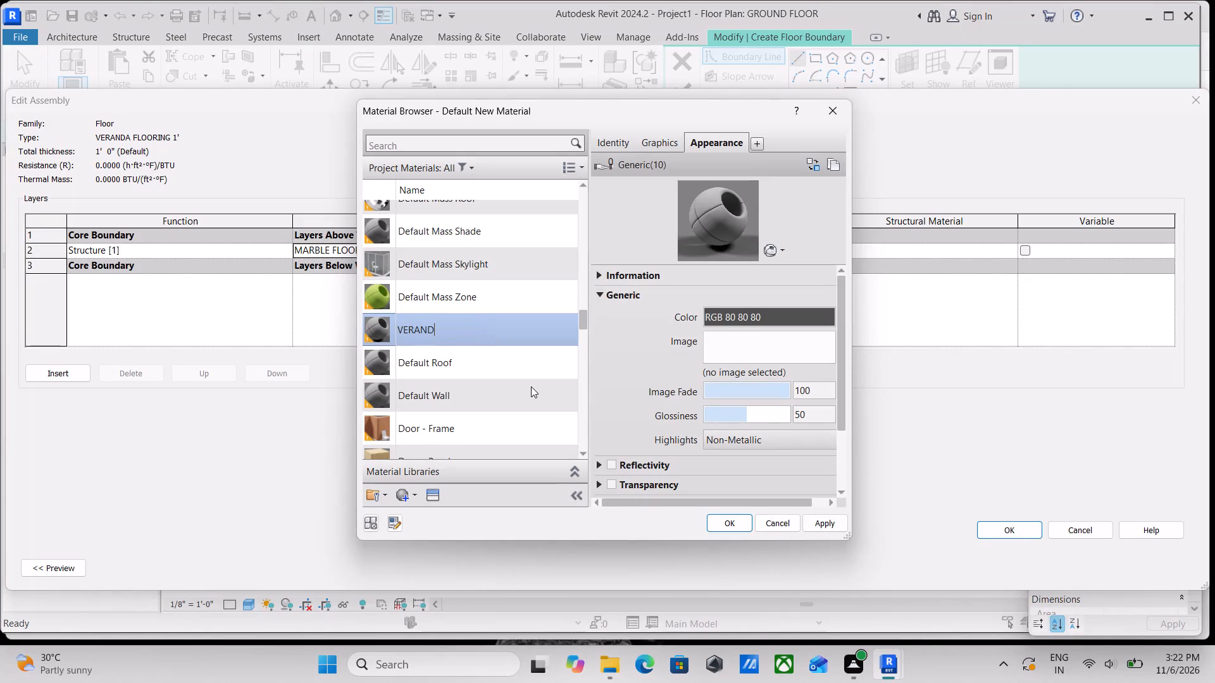
key("BackSpace")
type("DA")
key("space")
type("FLOO")
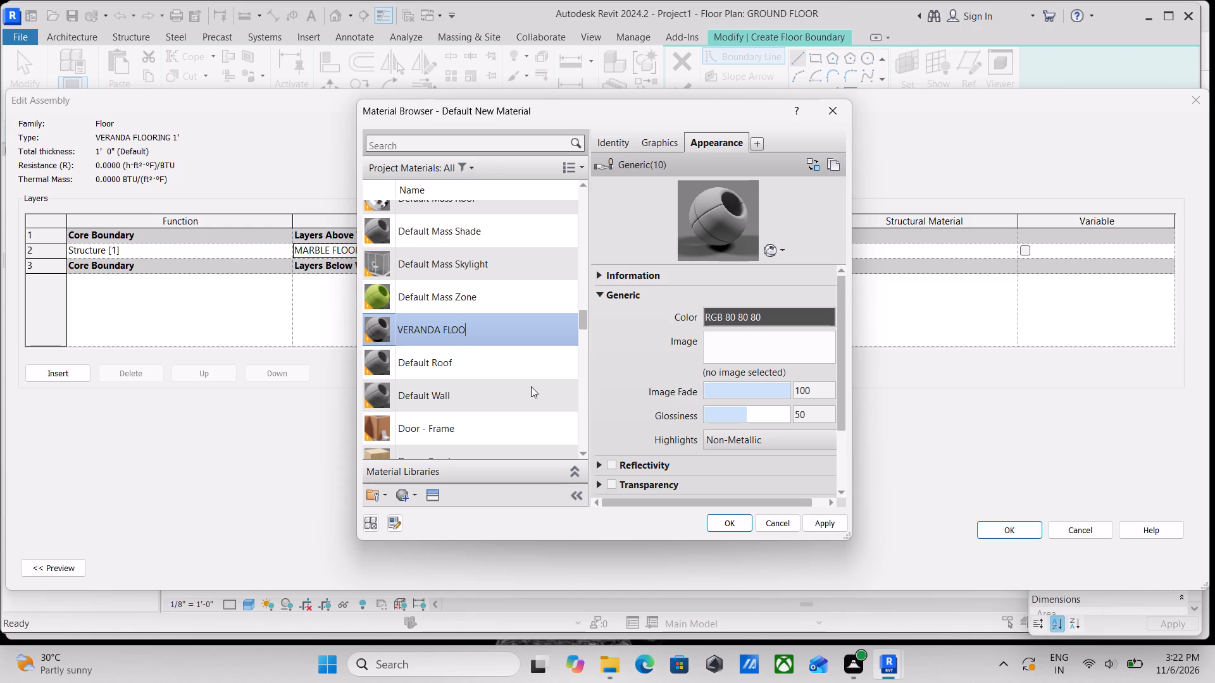
type("RING")
Give the VERANDA FLOORING material the Rose appearance from the Appearance Library's Stone: Marble category.
left_click(437, 492)
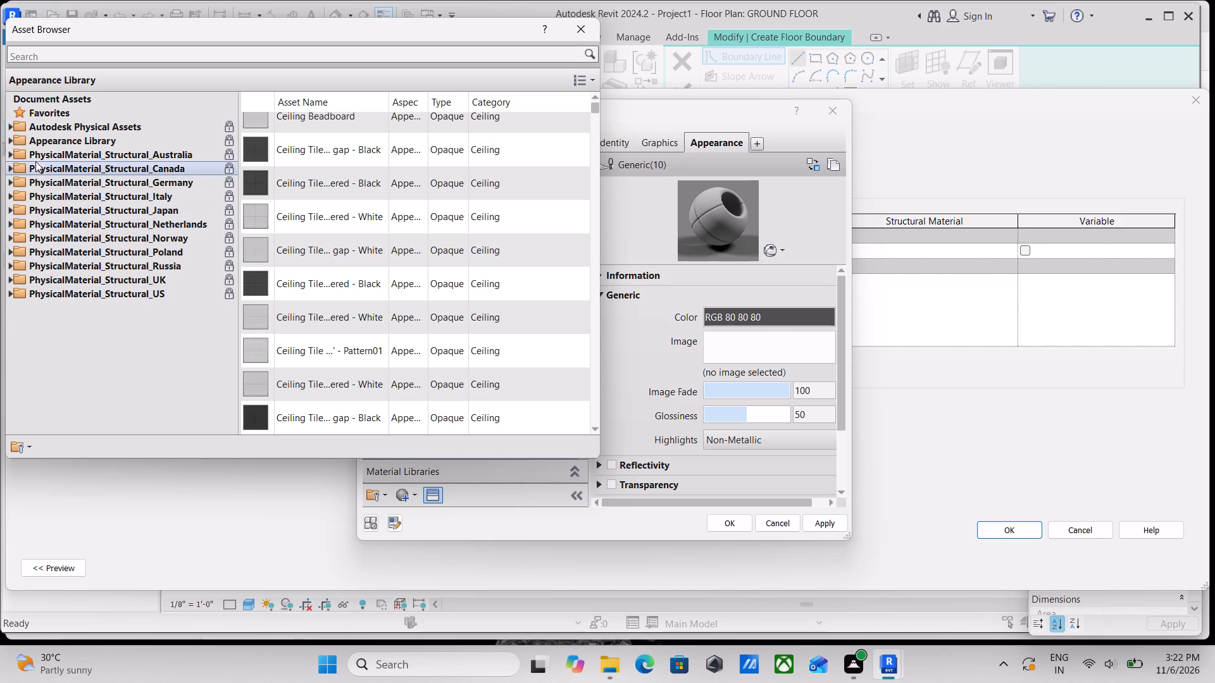
left_click(10, 138)
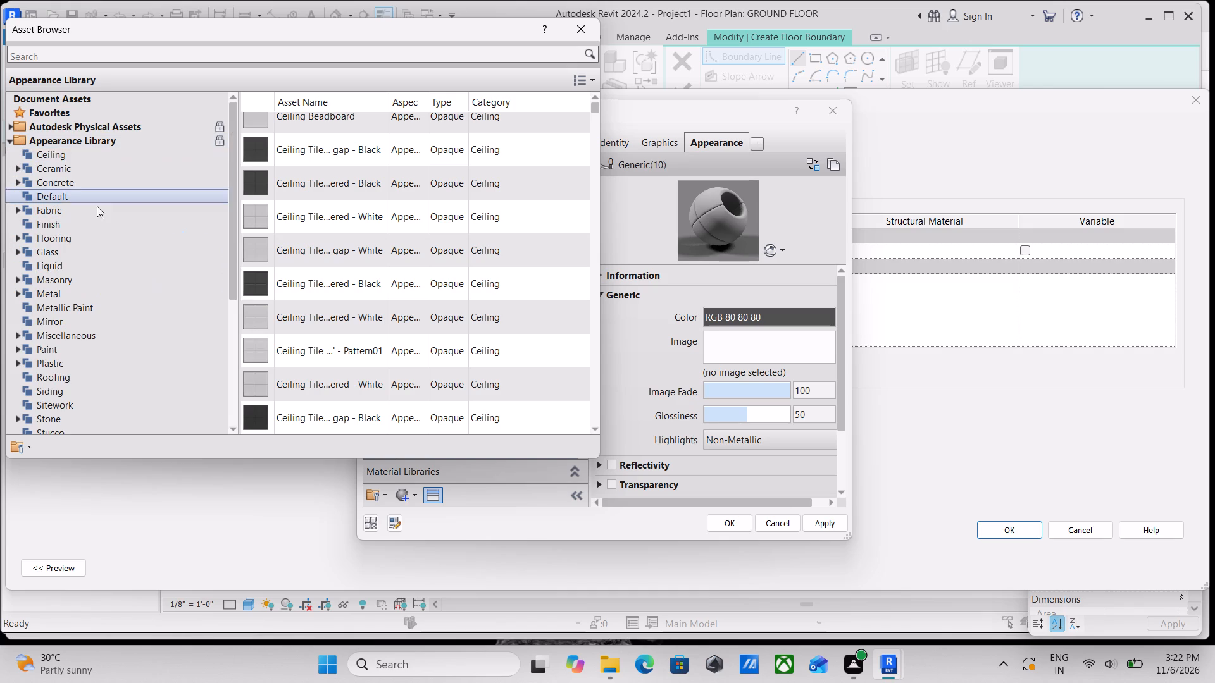
scroll(77, 296, "down", 3)
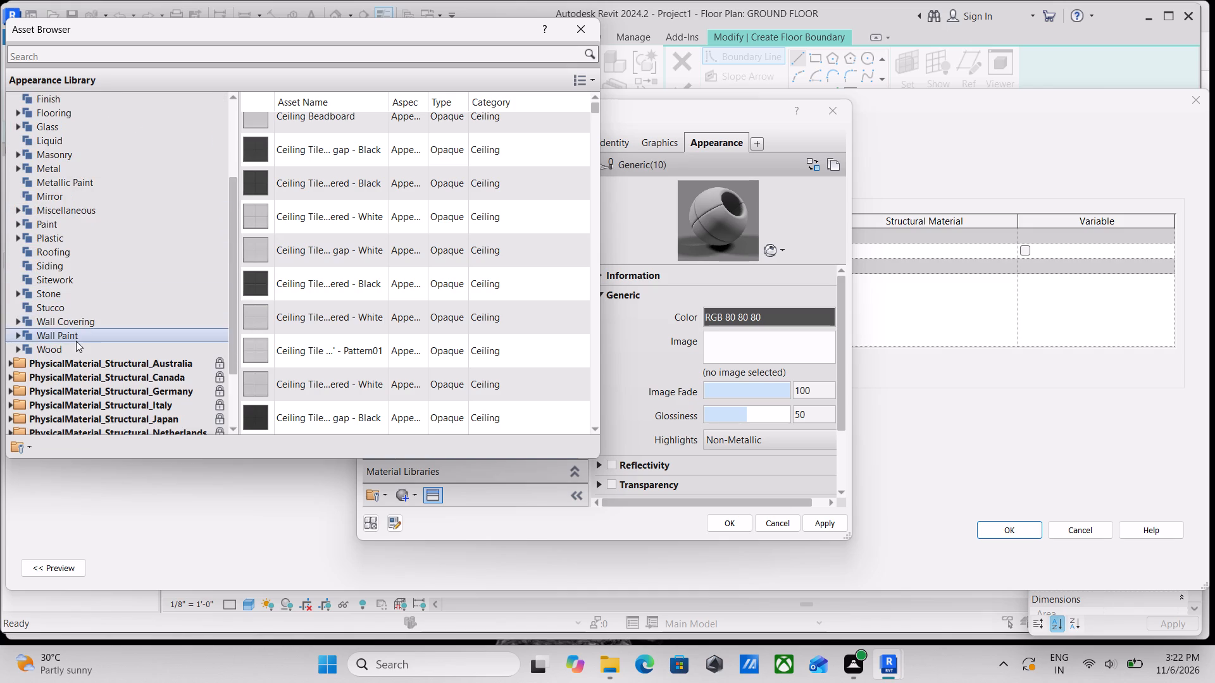
scroll(56, 326, "up", 1)
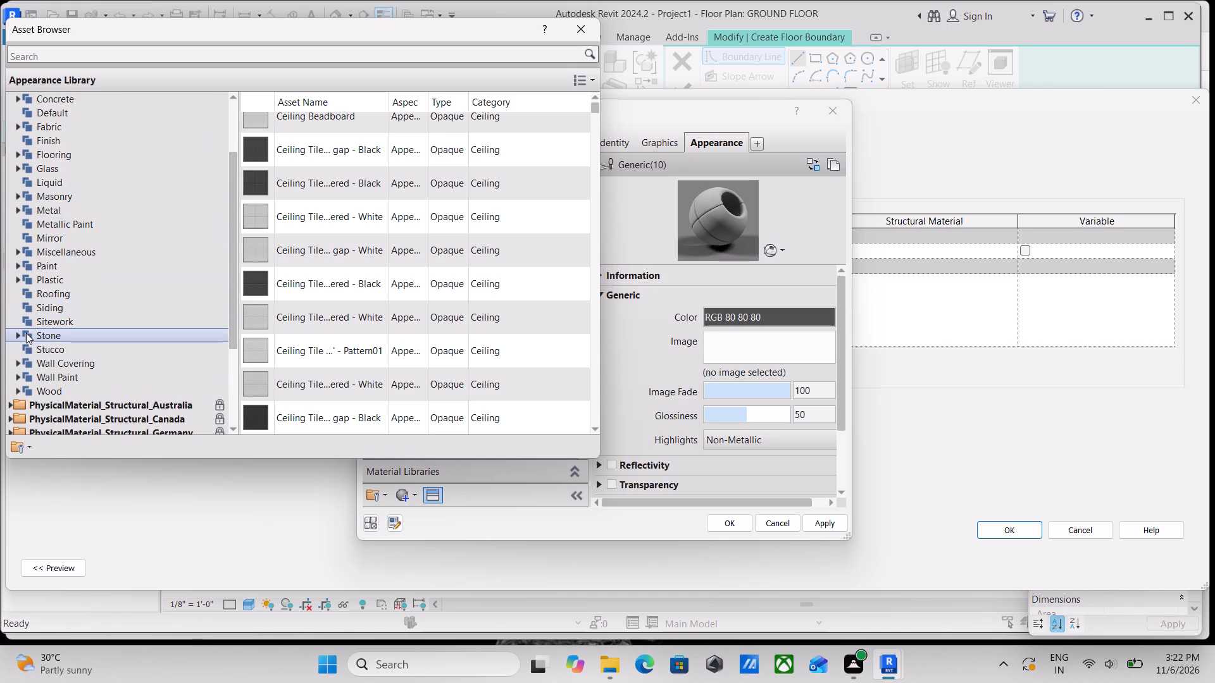
left_click(19, 335)
left_click(62, 363)
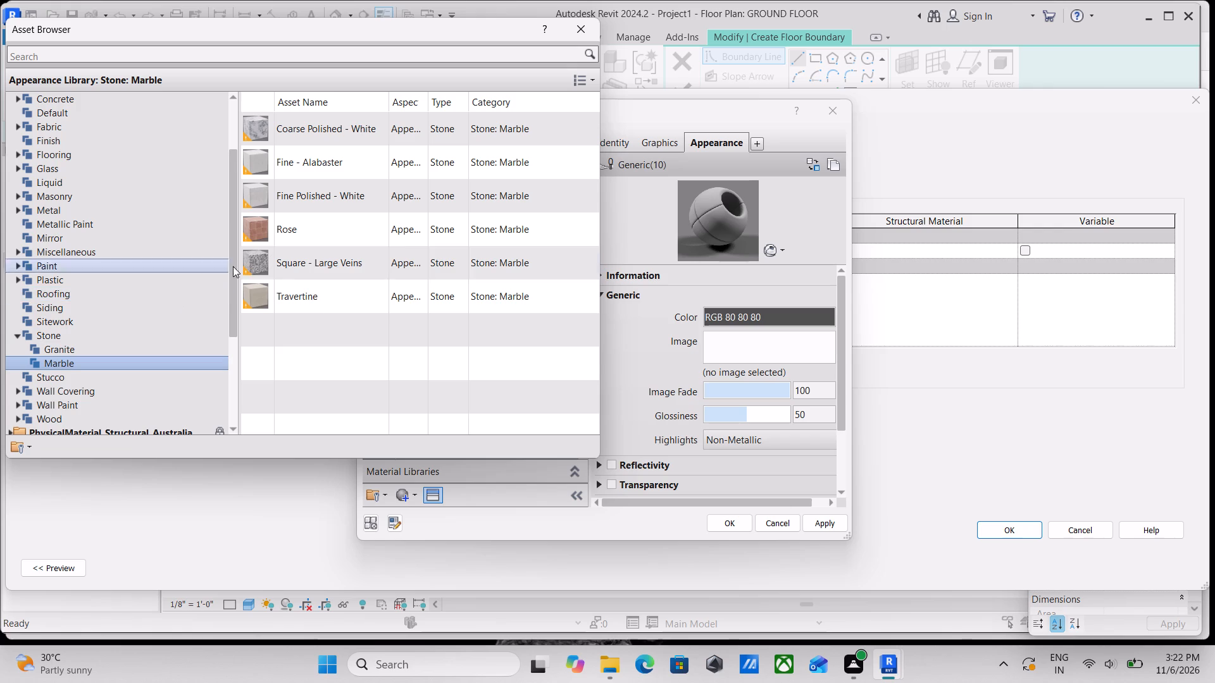
left_click(376, 264)
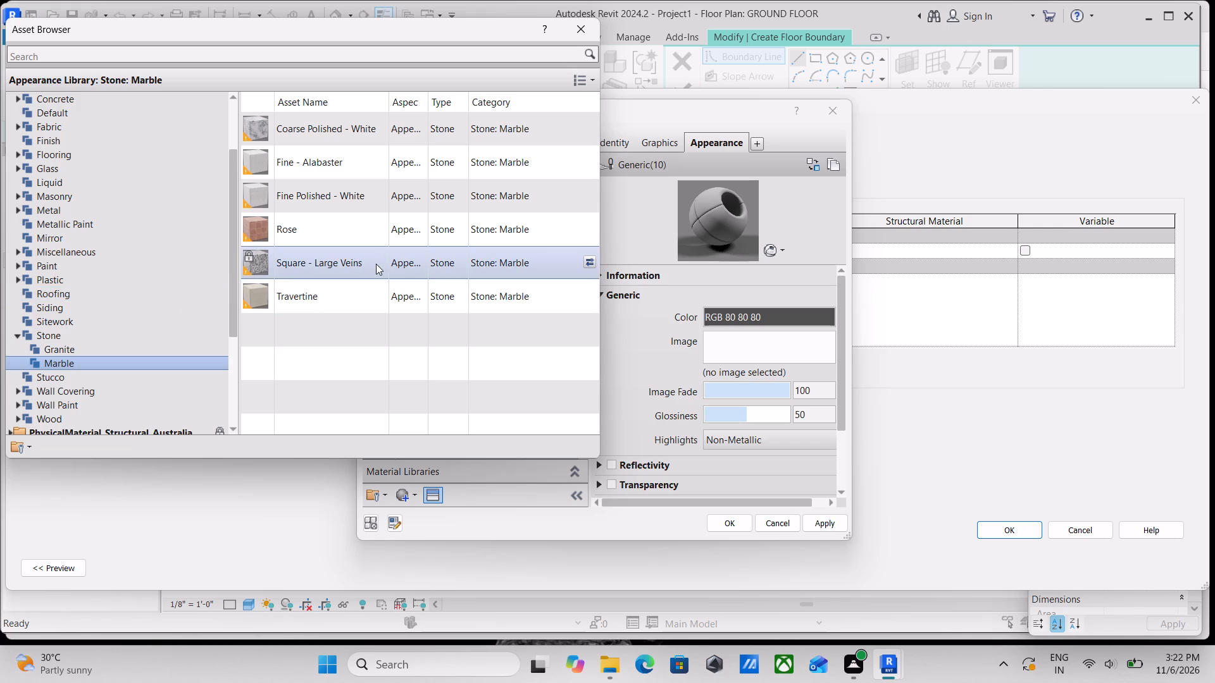
left_click(330, 262)
double_click(334, 291)
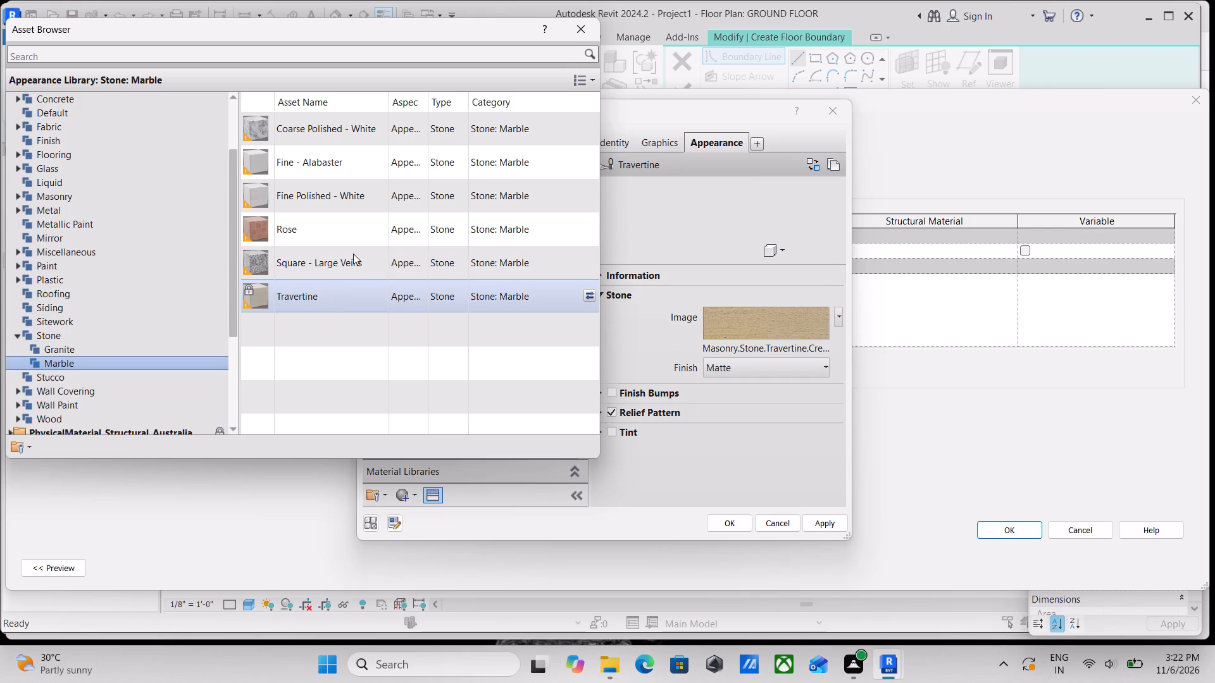
double_click(327, 216)
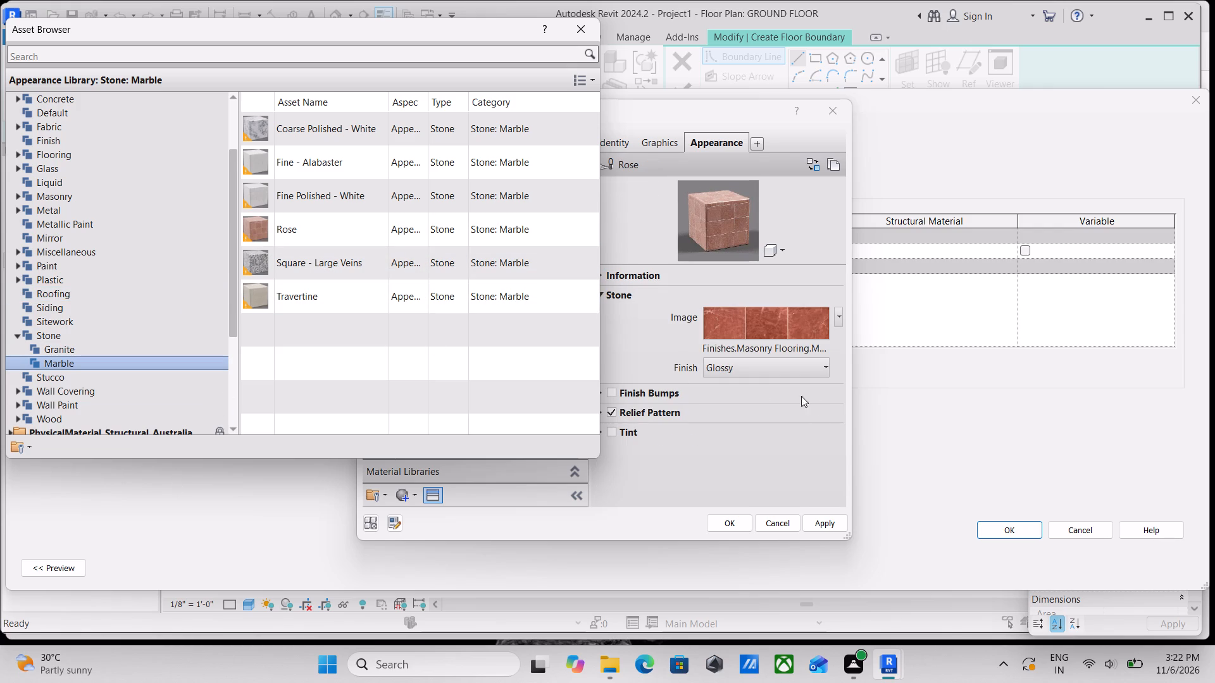
Set the Rose stone finish to Unfinished and apply the VERANDA FLOORING material to the floor type's structure layer.
left_click(739, 371)
left_click(755, 428)
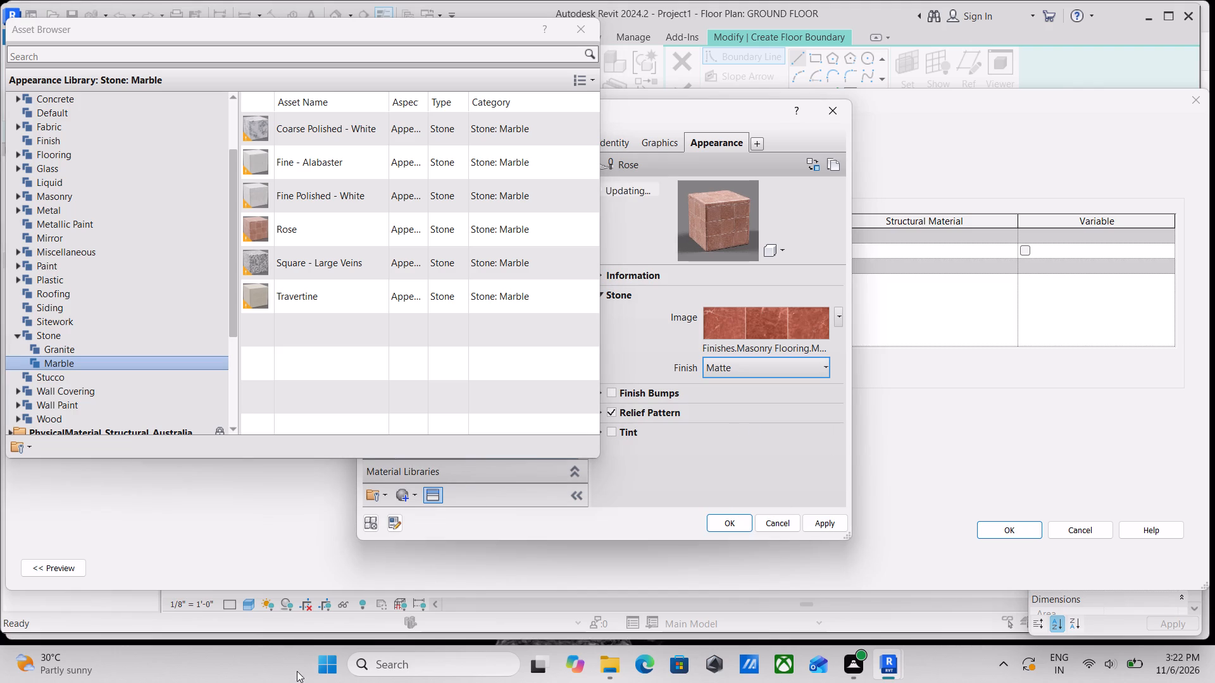
left_click(794, 365)
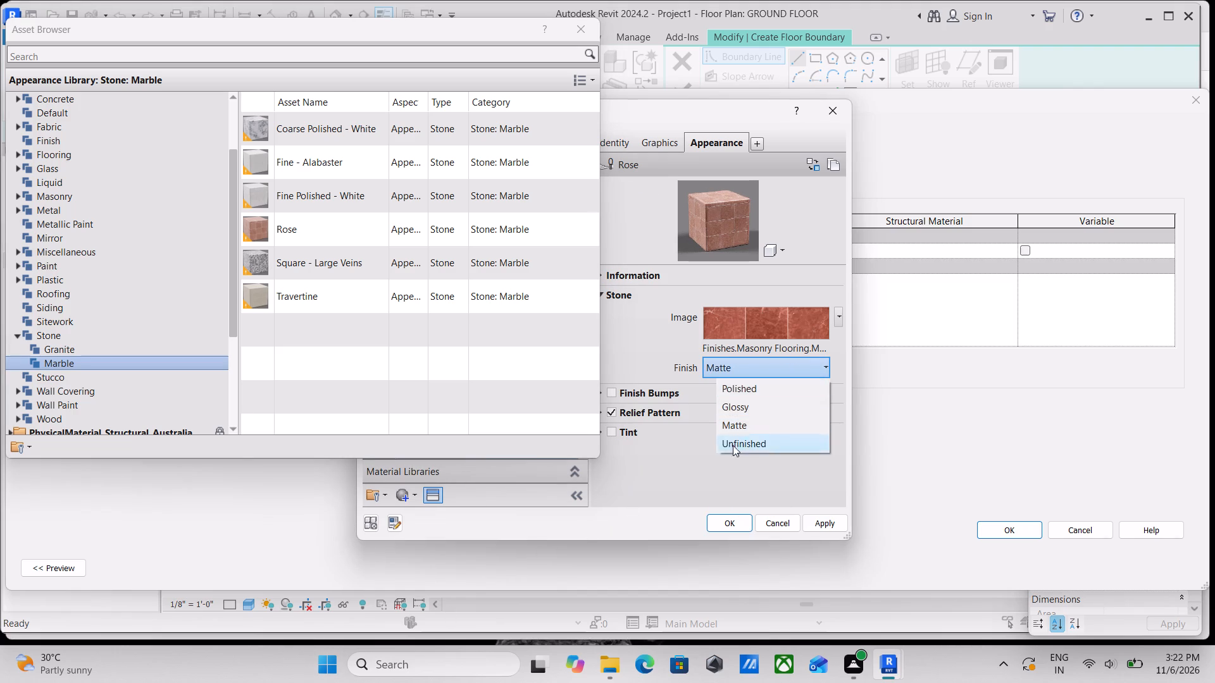
left_click(761, 441)
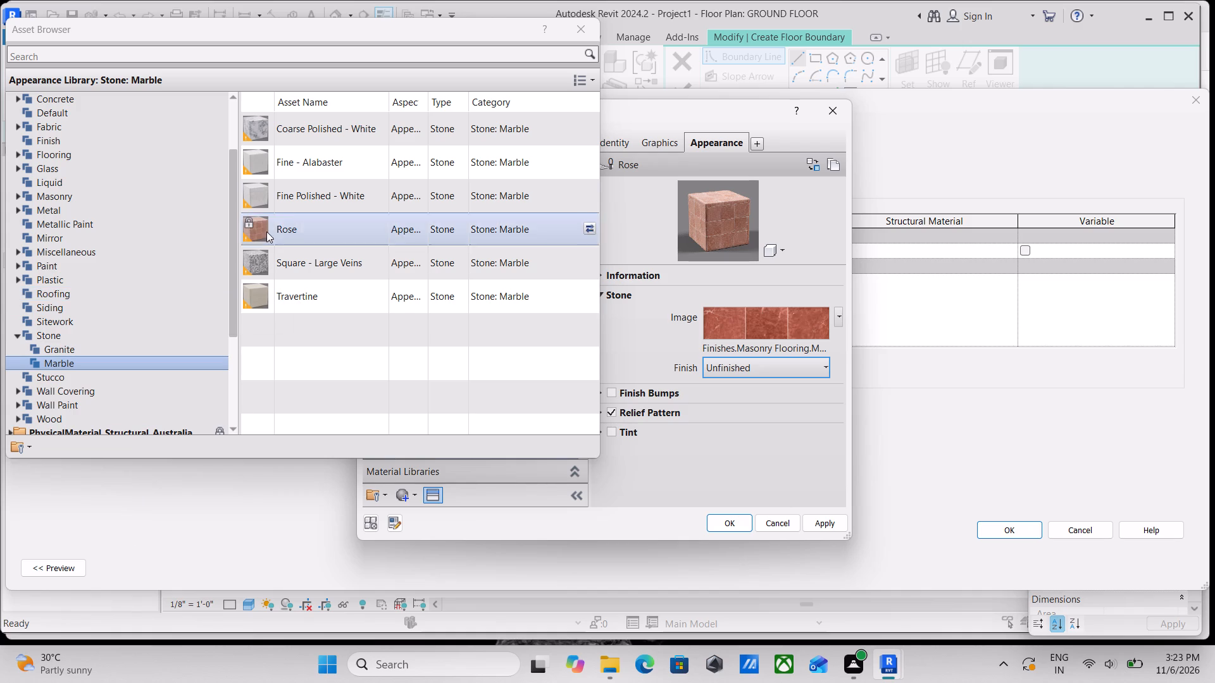
left_click(832, 520)
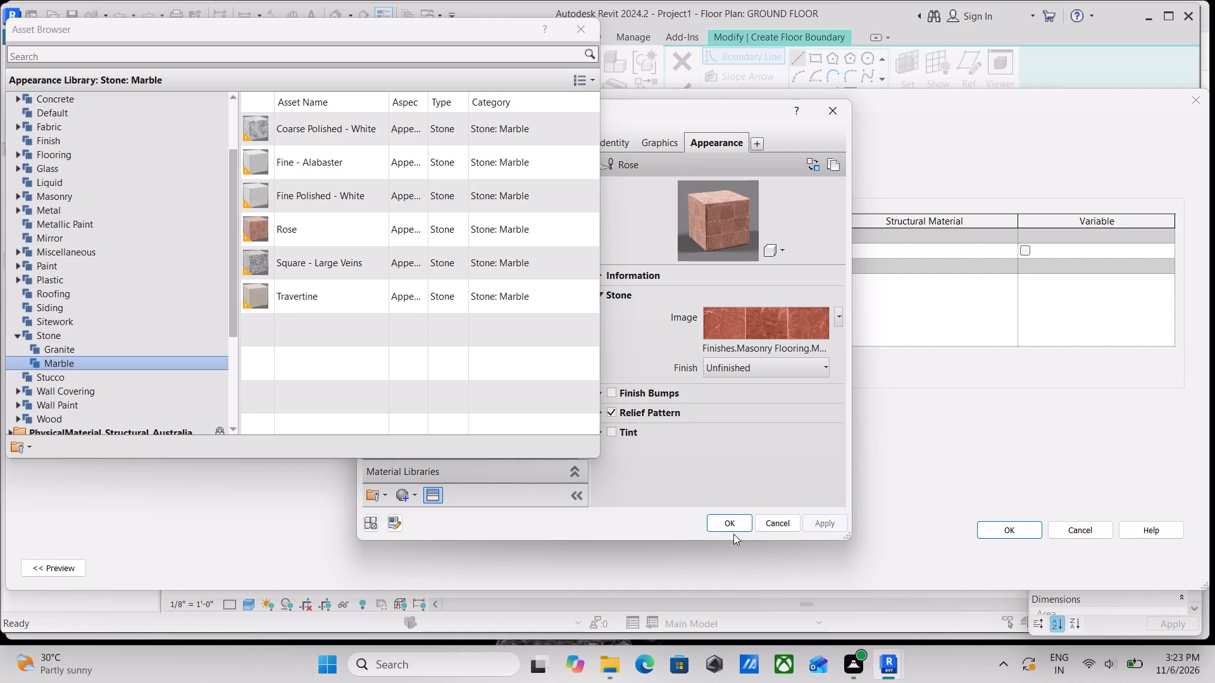
left_click(725, 526)
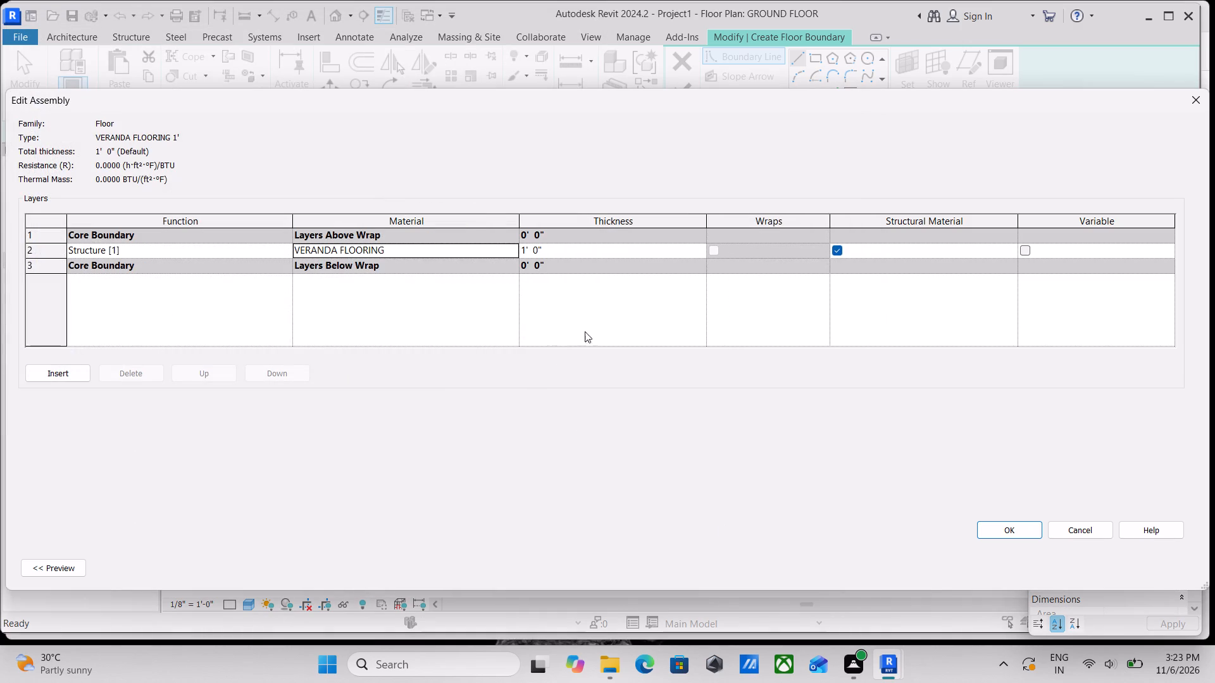
left_click(1000, 530)
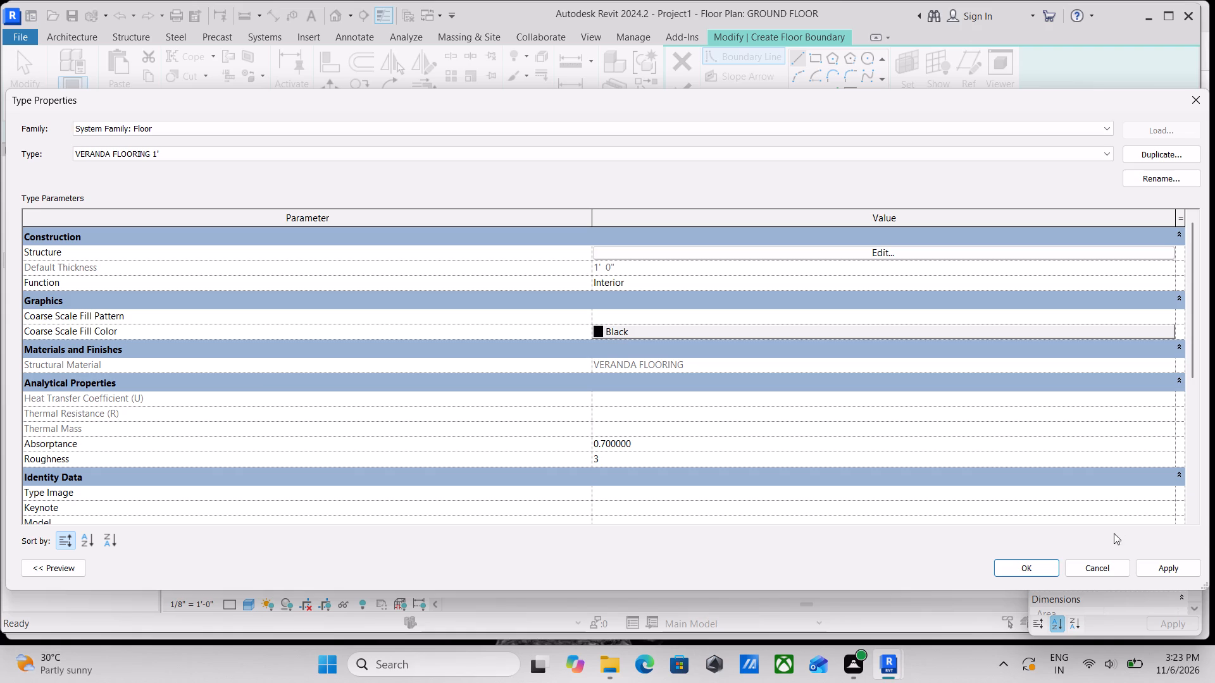
left_click(1185, 564)
left_click(1035, 564)
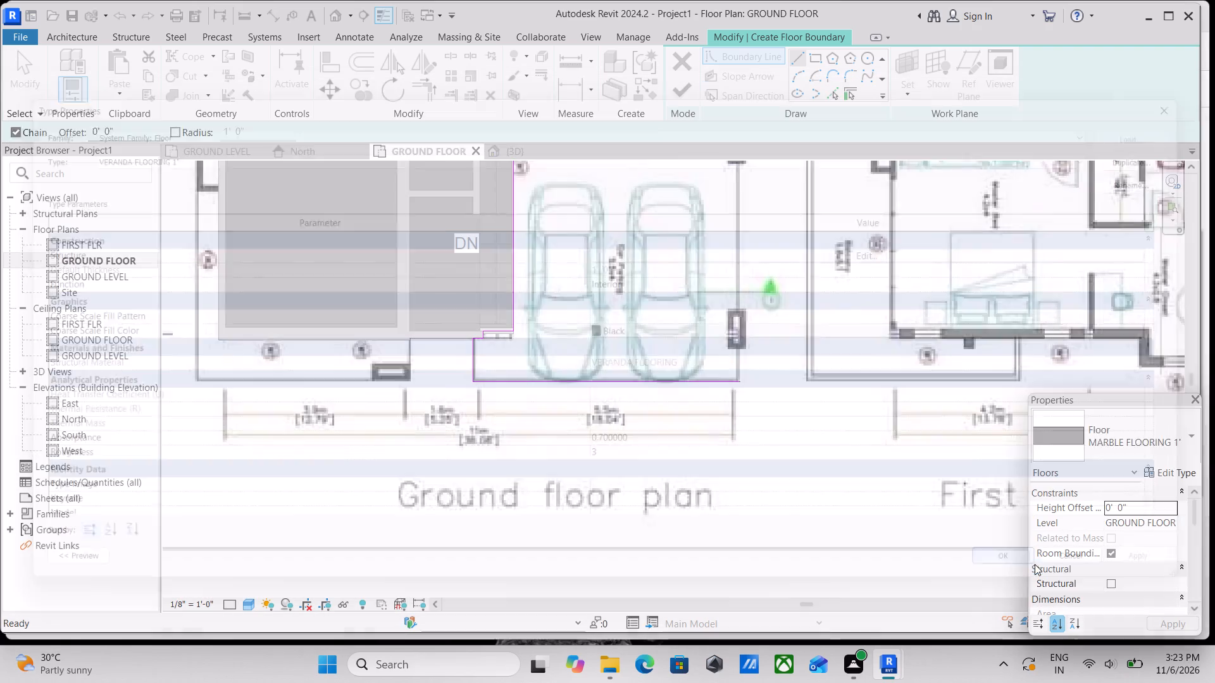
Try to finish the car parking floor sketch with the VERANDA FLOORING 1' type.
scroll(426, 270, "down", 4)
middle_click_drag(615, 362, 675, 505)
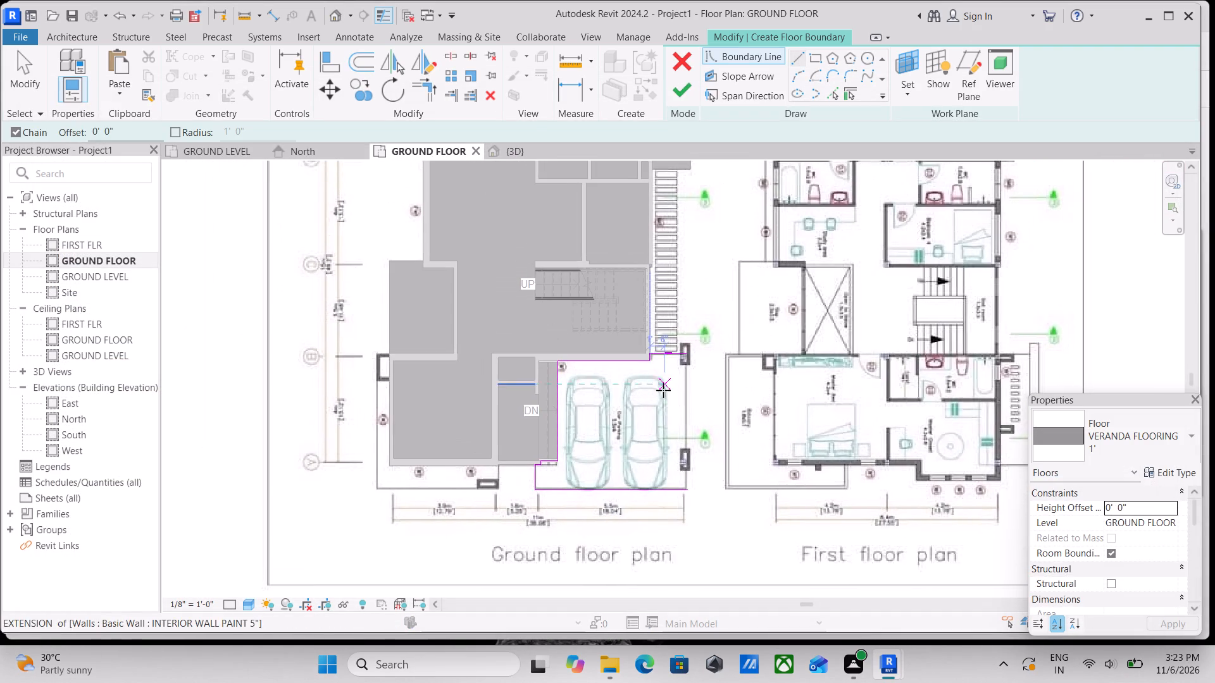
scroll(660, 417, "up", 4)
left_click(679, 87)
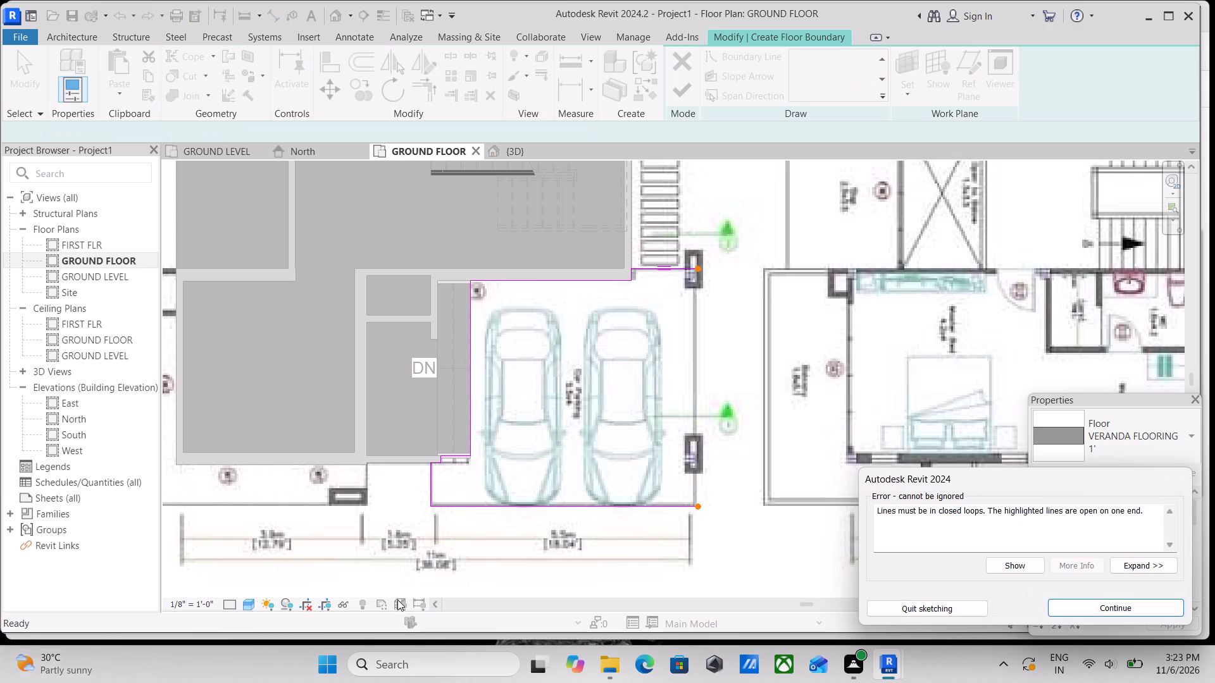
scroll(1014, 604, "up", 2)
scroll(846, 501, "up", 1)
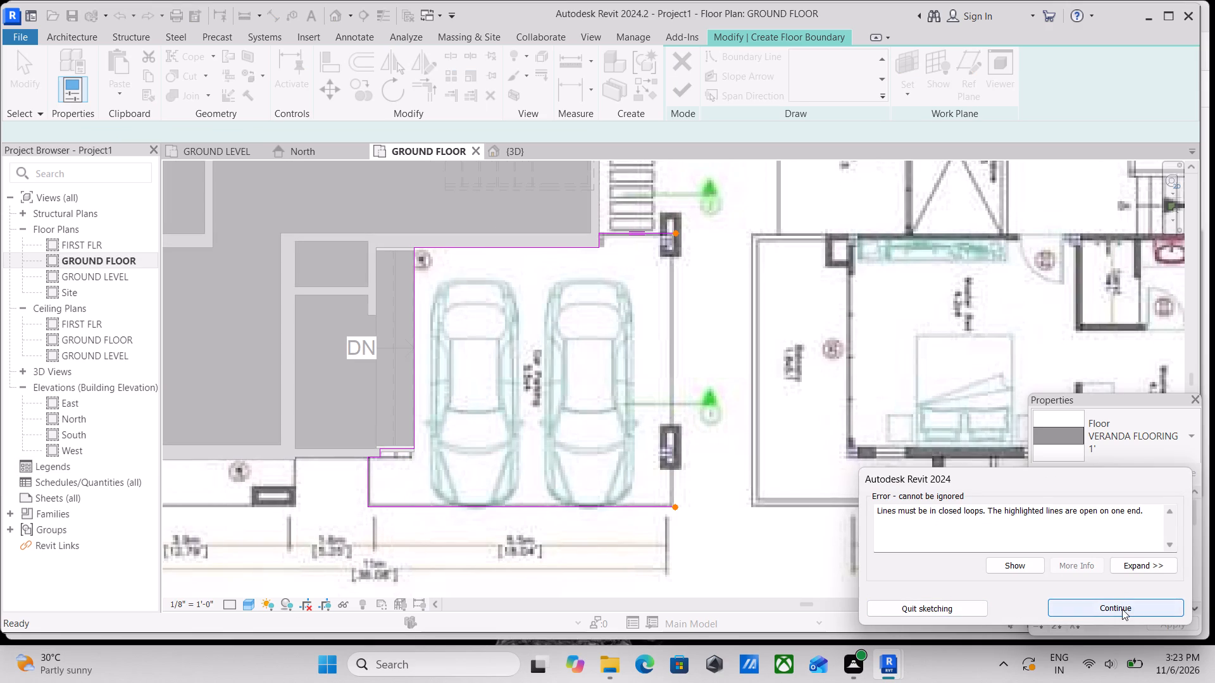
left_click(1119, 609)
Close the car parking floor boundary with a straight line along its open outer edge, joining the two open corner endpoints beside the columns.
scroll(864, 372, "up", 2)
scroll(633, 533, "up", 1)
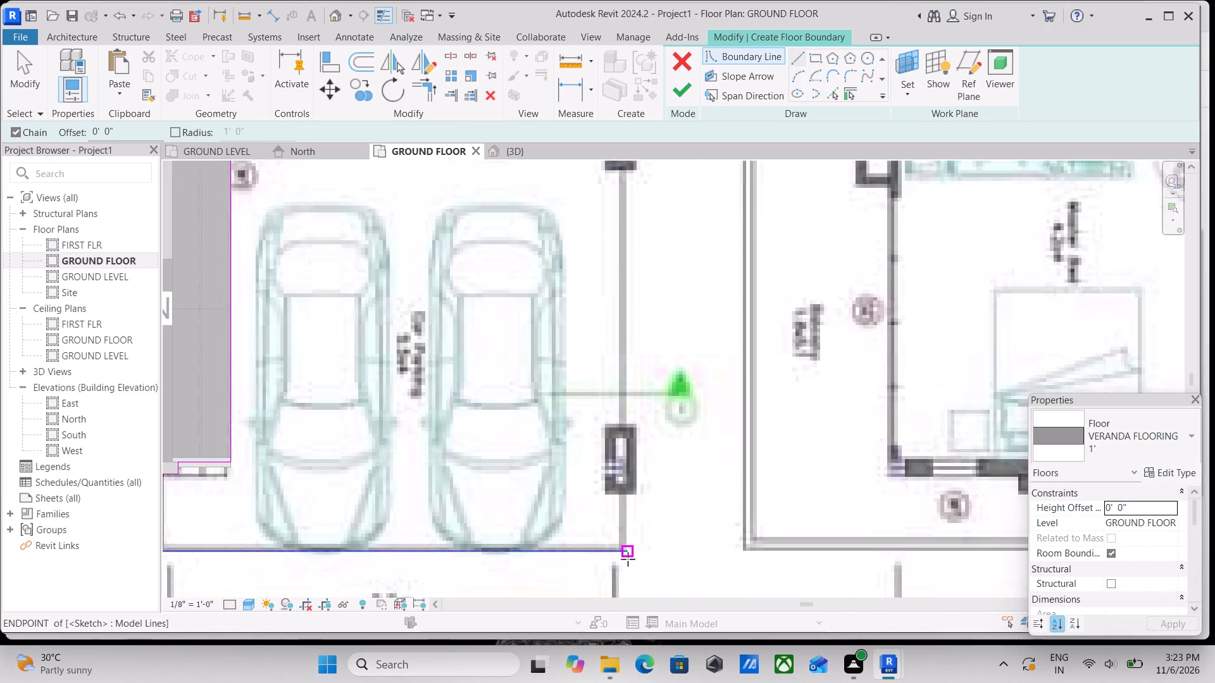
scroll(628, 559, "up", 8)
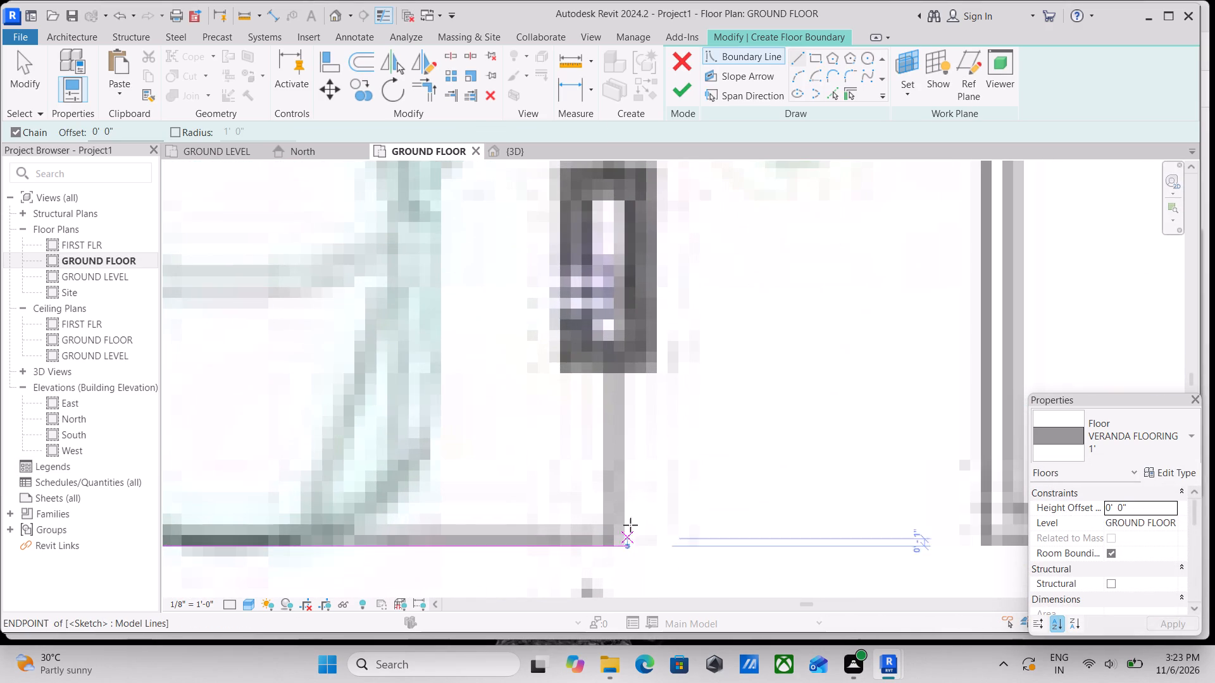
scroll(646, 505, "down", 9)
scroll(622, 538, "up", 3)
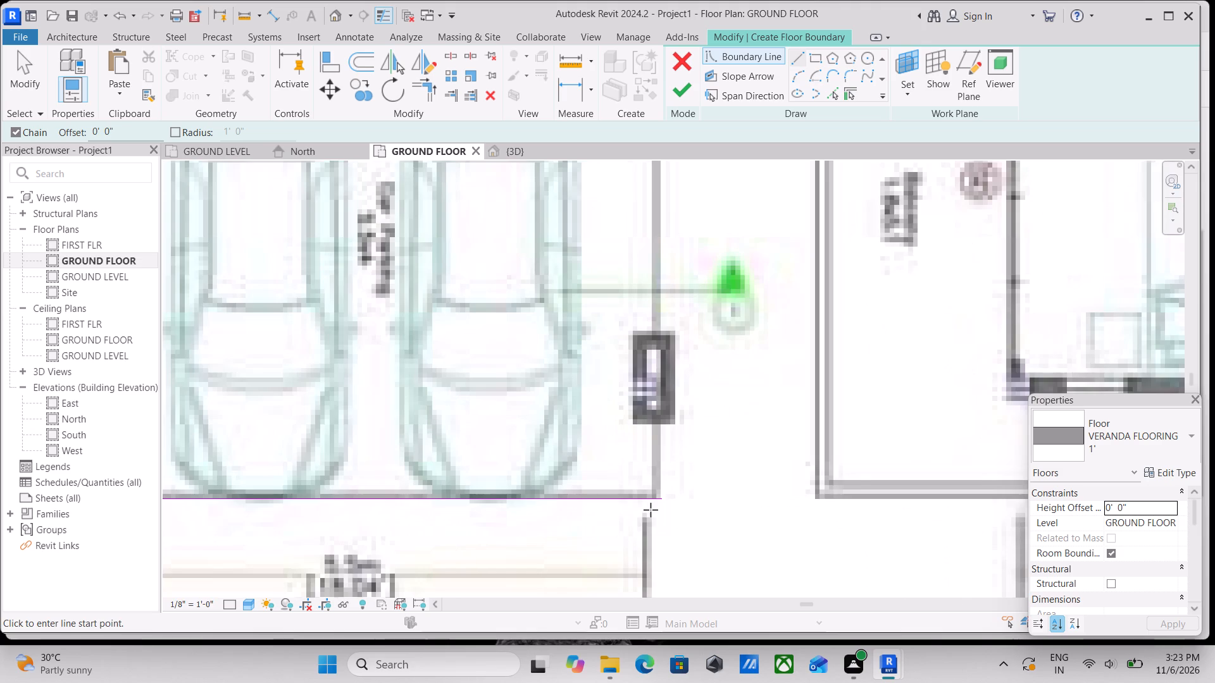
scroll(653, 508, "up", 3)
left_click(664, 500)
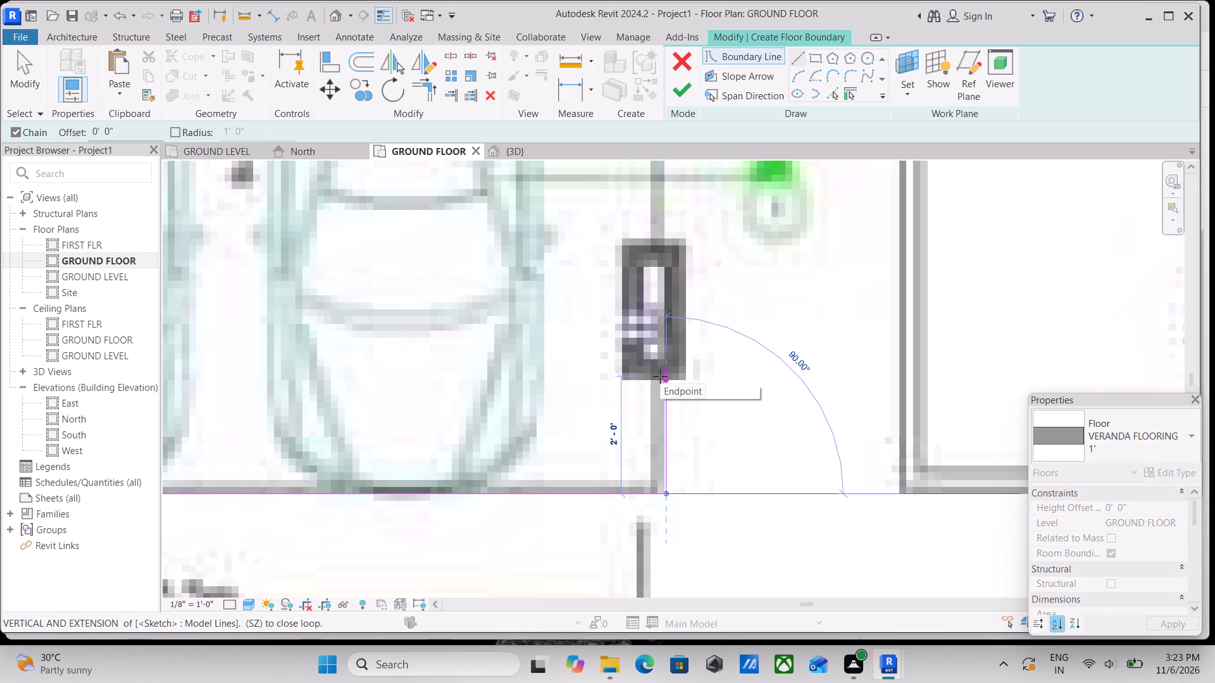
scroll(665, 405, "down", 2)
middle_click_drag(665, 405, 659, 550)
middle_click_drag(673, 354, 638, 606)
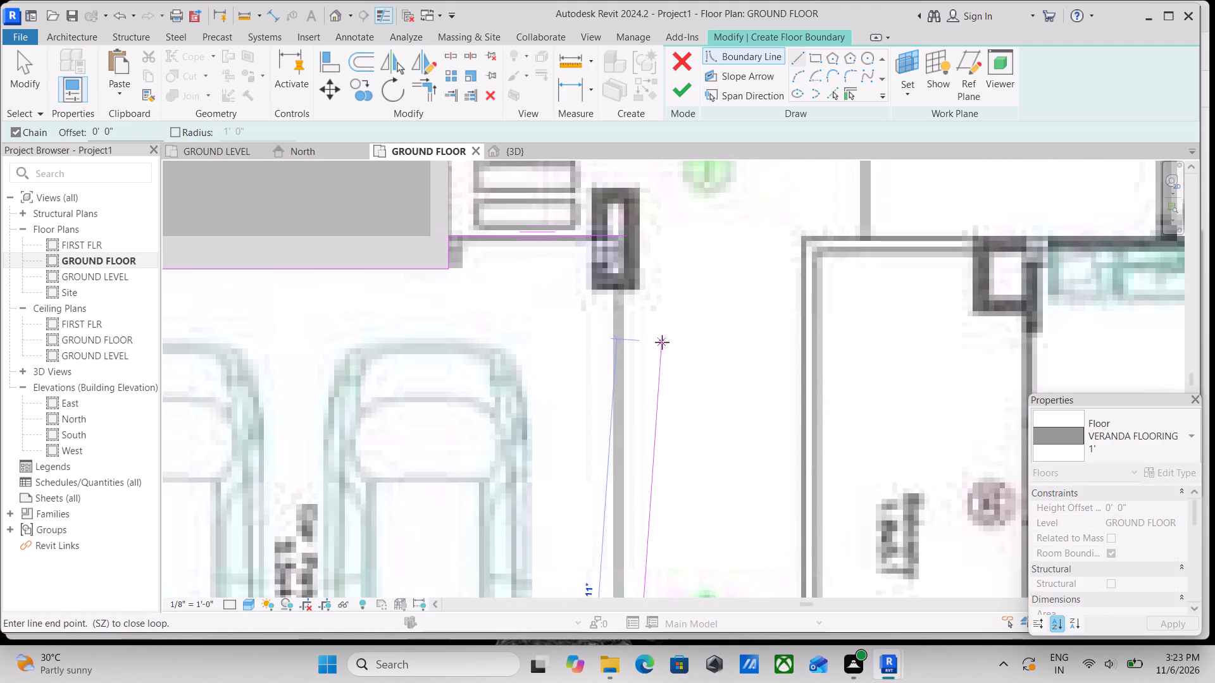
middle_click_drag(653, 351, 616, 547)
scroll(566, 441, "up", 5)
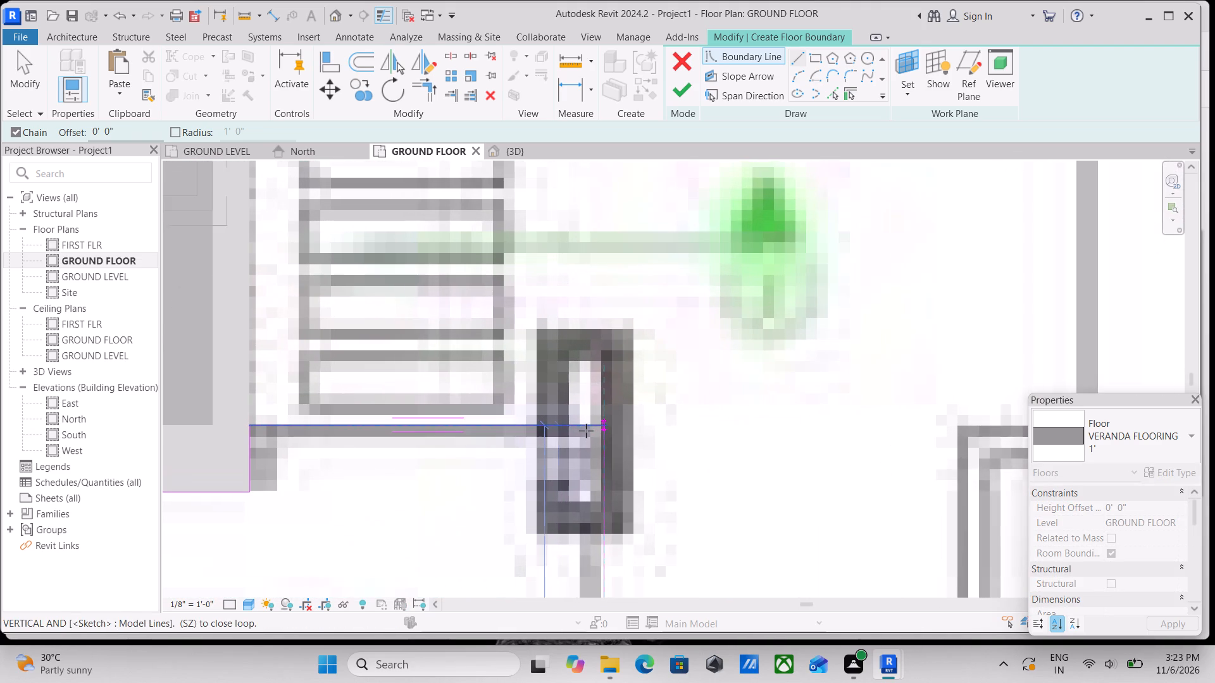
scroll(594, 425, "up", 11)
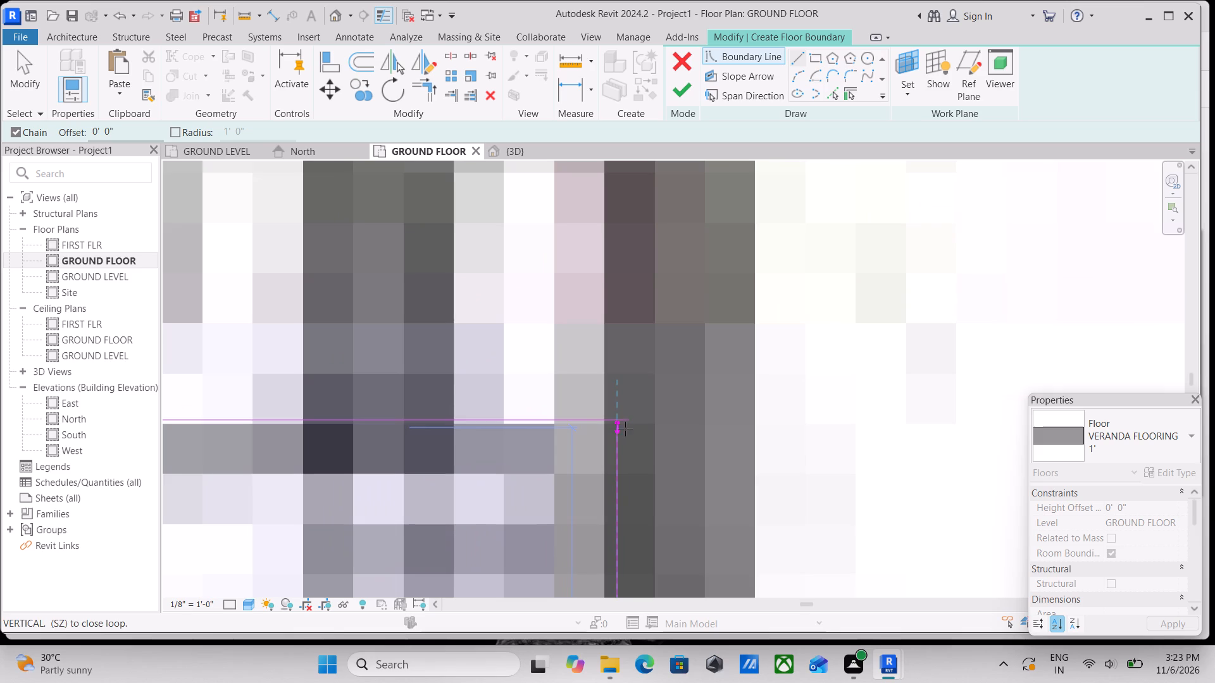
left_click(625, 423)
key("Escape")
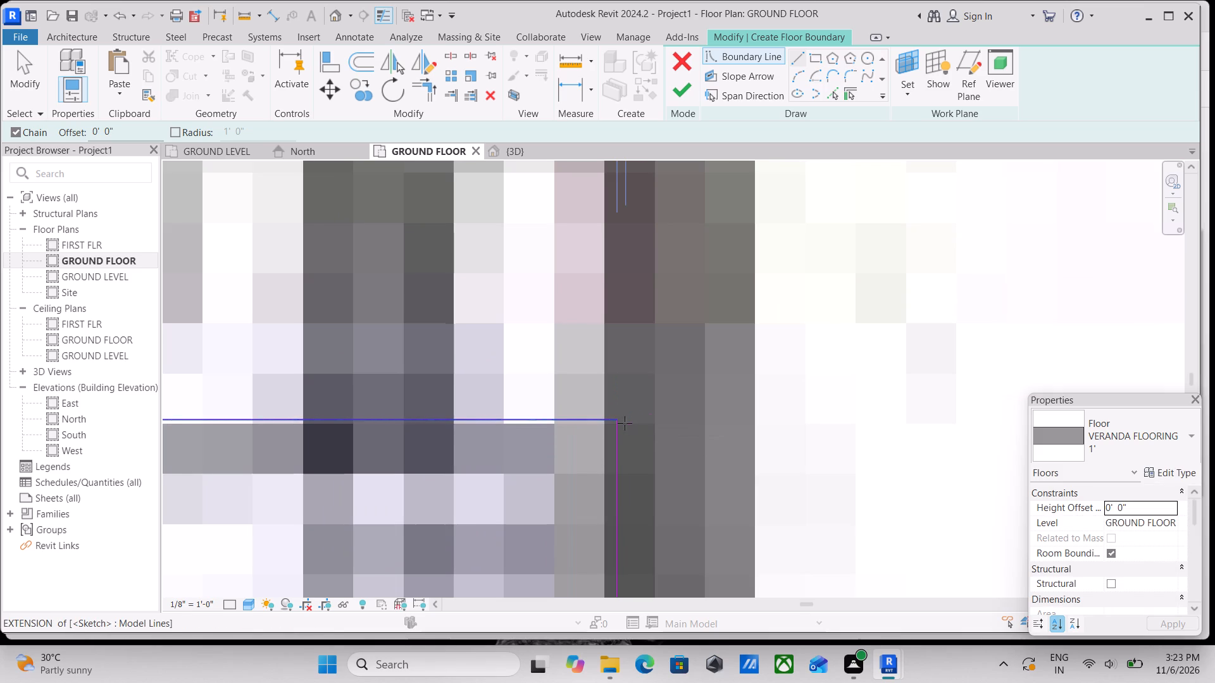
key("Escape")
scroll(626, 429, "up", 3)
key("Escape")
Check the car parking boundary around its corners and finish the floor sketch with the VERANDA FLOORING 1' type.
scroll(607, 425, "up", 3)
scroll(664, 391, "down", 10)
middle_click_drag(685, 380, 656, 469)
scroll(649, 409, "down", 8)
middle_click_drag(649, 409, 740, 354)
scroll(657, 362, "down", 3)
middle_click_drag(601, 390, 656, 376)
scroll(685, 333, "down", 3)
scroll(404, 371, "down", 1)
middle_click_drag(423, 359, 562, 285)
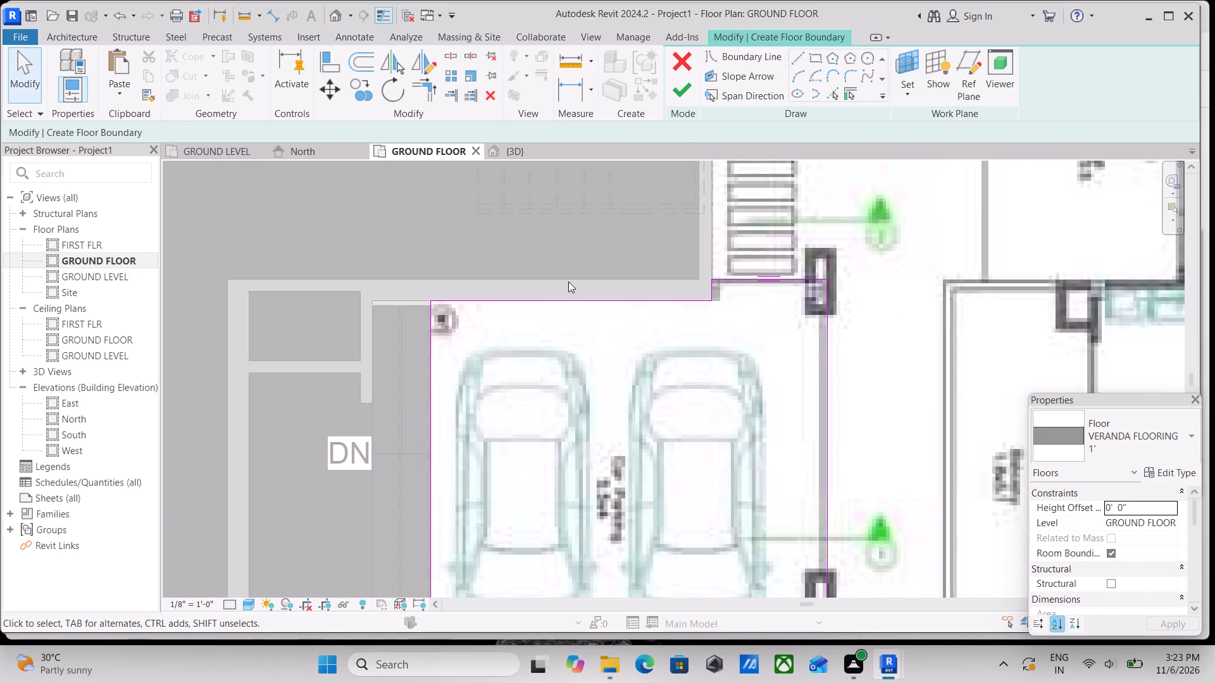
scroll(623, 342, "down", 4)
middle_click_drag(538, 431, 613, 331)
scroll(563, 437, "up", 8)
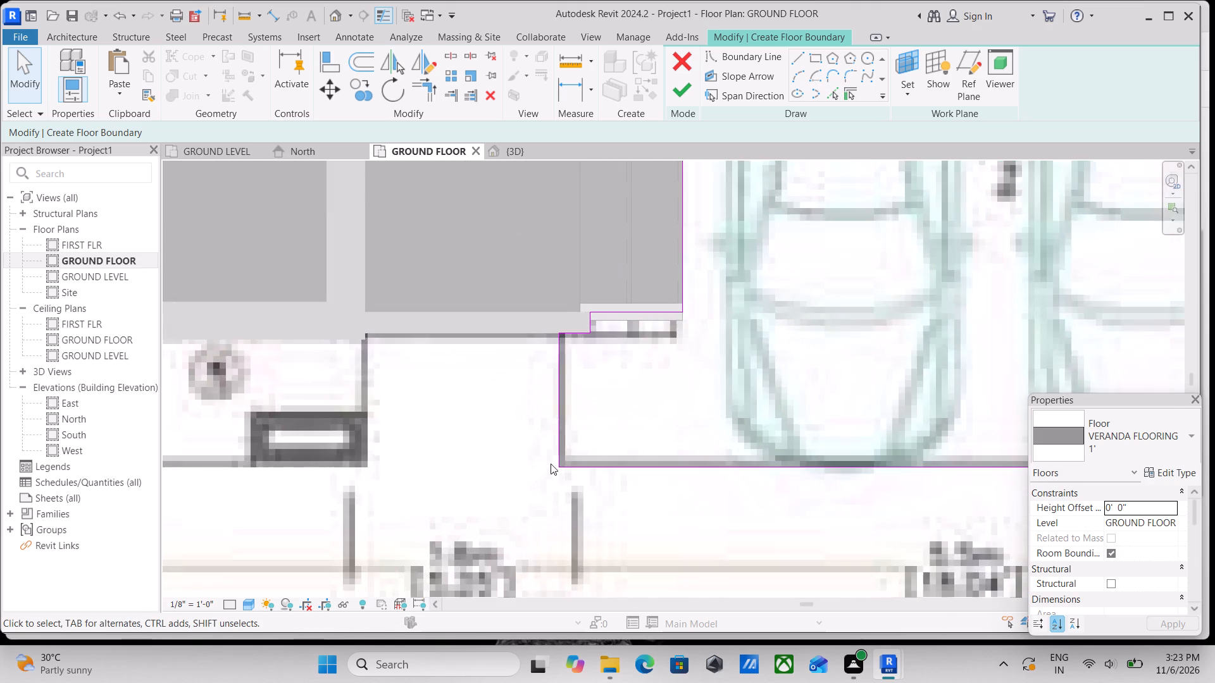
scroll(638, 504, "up", 4)
scroll(684, 369, "down", 3)
middle_click_drag(645, 400, 510, 457)
scroll(644, 348, "down", 3)
middle_click_drag(643, 350, 602, 422)
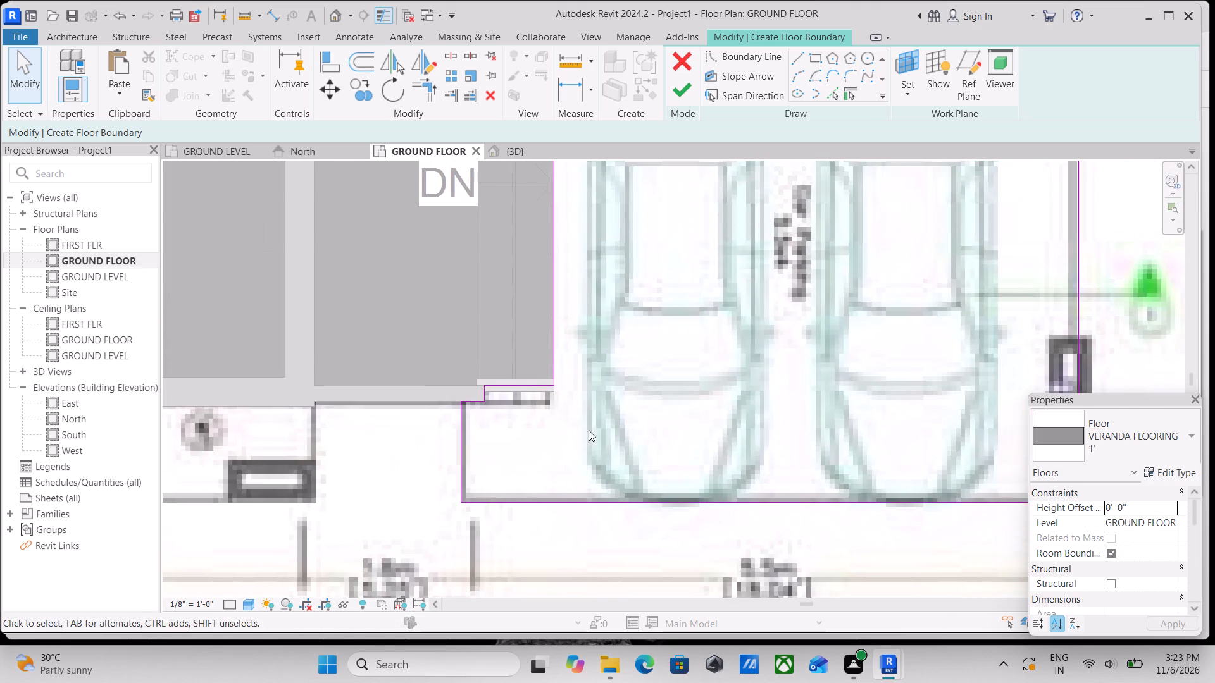
scroll(506, 369, "up", 3)
scroll(715, 323, "down", 5)
middle_click_drag(752, 311, 666, 381)
scroll(710, 352, "down", 4)
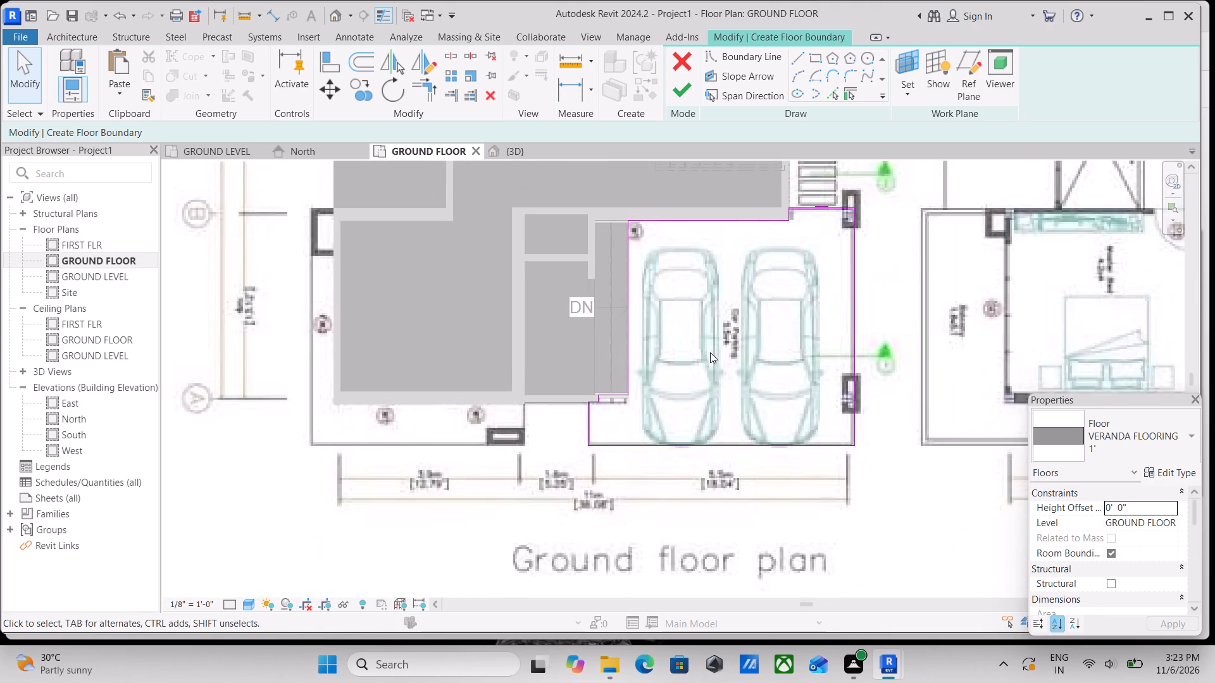
middle_click_drag(690, 376, 571, 493)
scroll(571, 492, "up", 1)
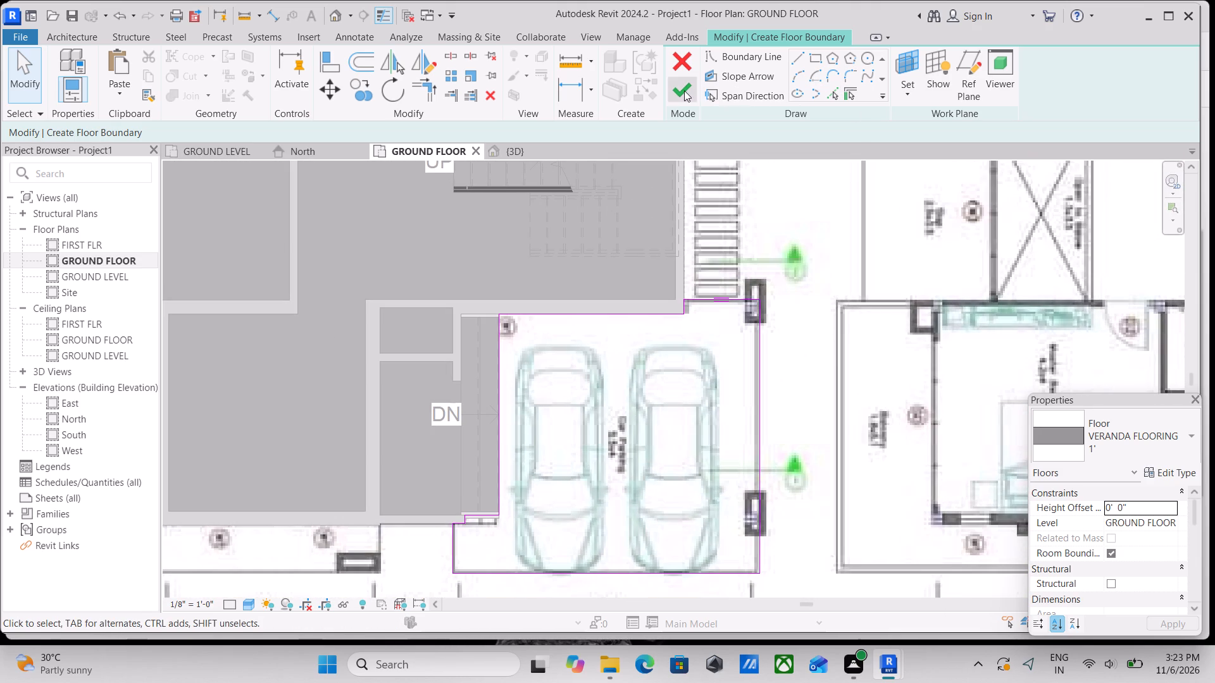
left_click(680, 92)
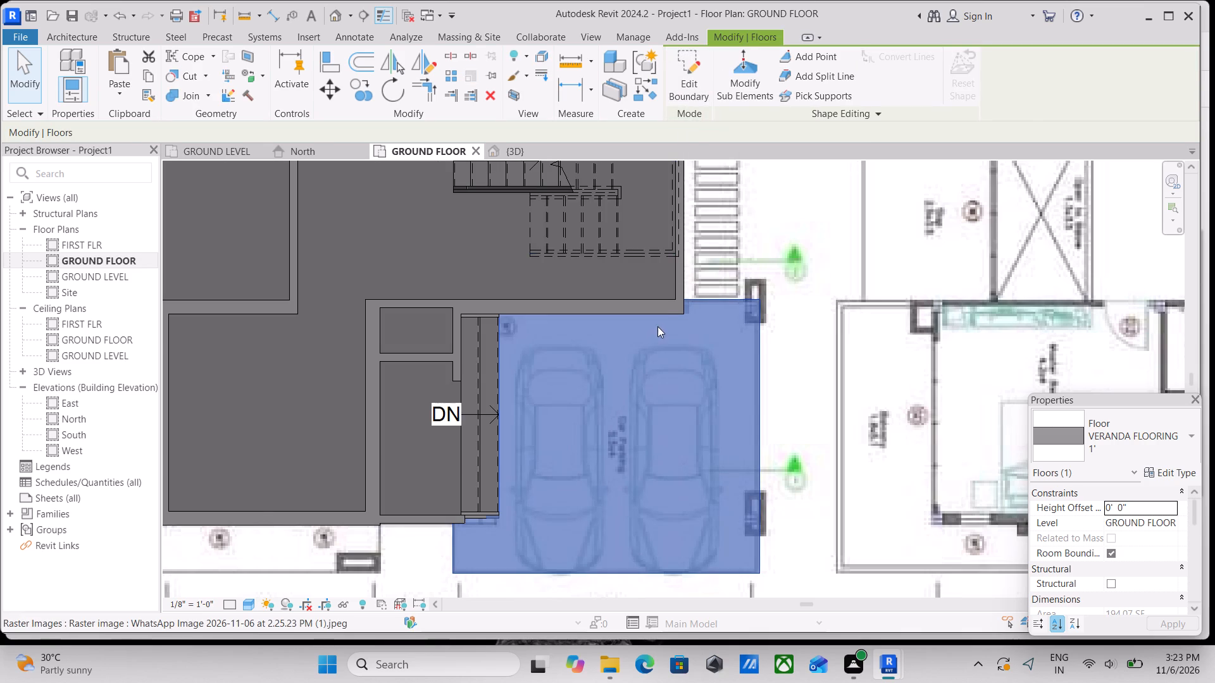
Examine the car parking floor's extent against the floor plan image and the stairs, and clear the selection.
scroll(712, 321, "down", 1)
middle_click_drag(712, 321, 709, 352)
middle_click_drag(799, 359, 777, 394)
scroll(799, 359, "down", 1)
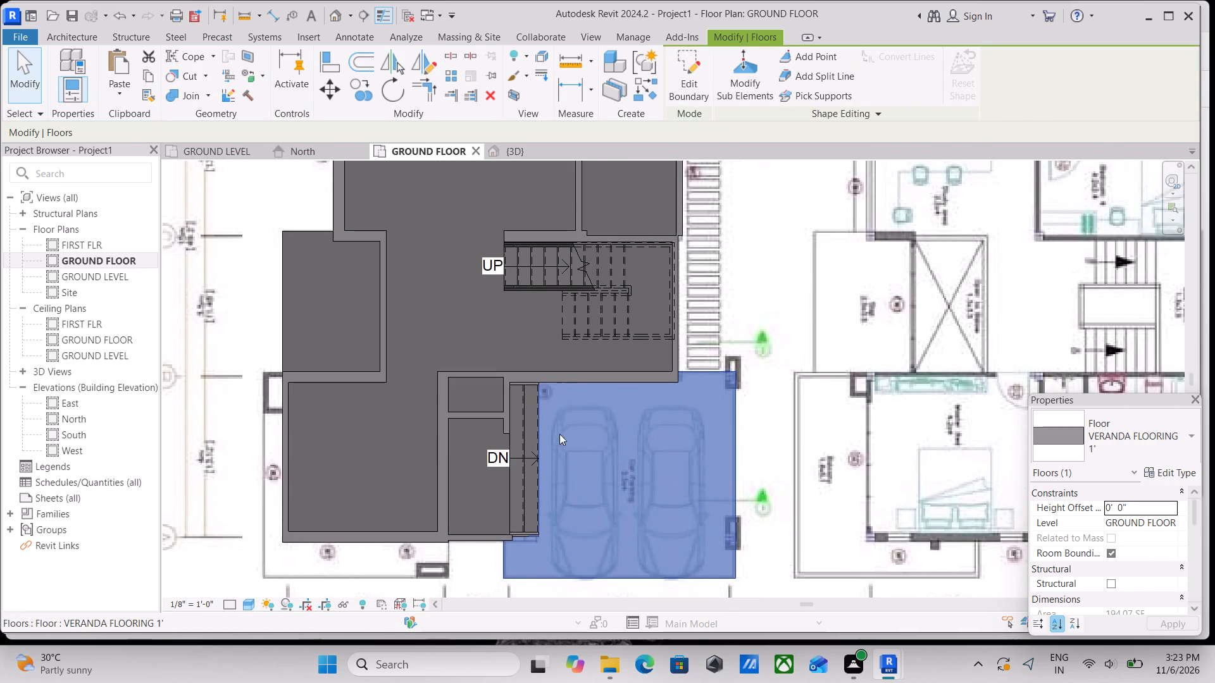
scroll(509, 434, "up", 3)
scroll(604, 405, "down", 4)
middle_click_drag(604, 405, 615, 398)
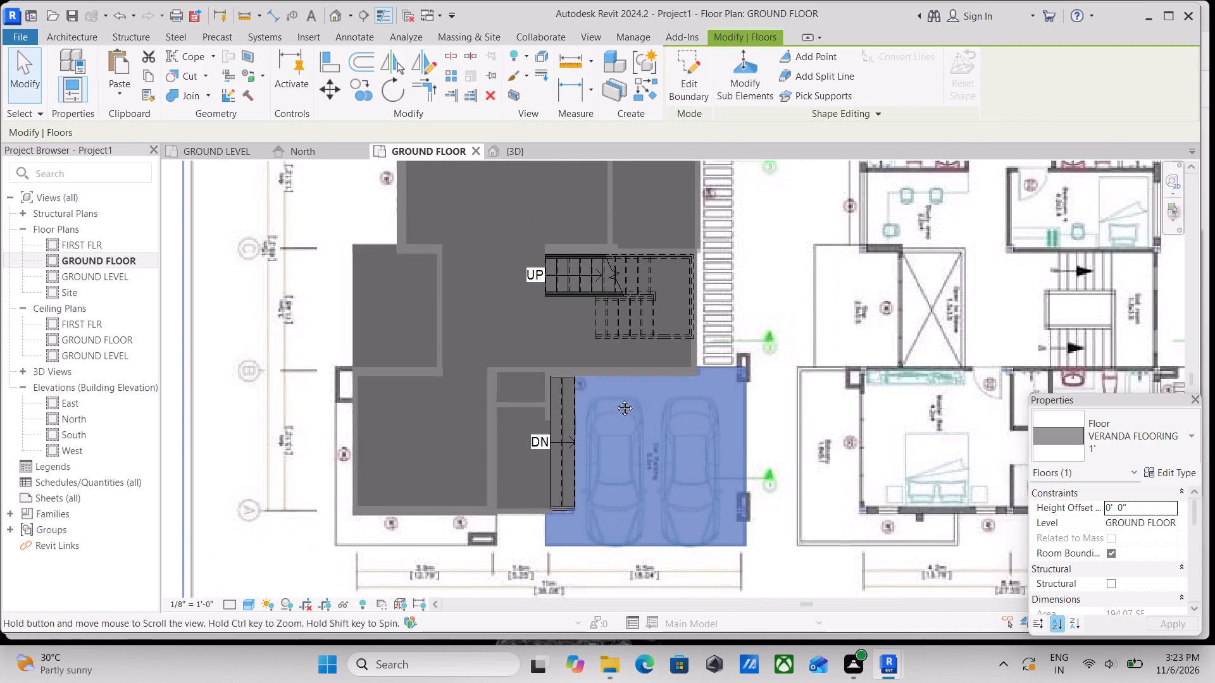
middle_click_drag(615, 398, 624, 392)
middle_click_drag(637, 472, 697, 410)
scroll(639, 471, "up", 1)
scroll(587, 425, "up", 3)
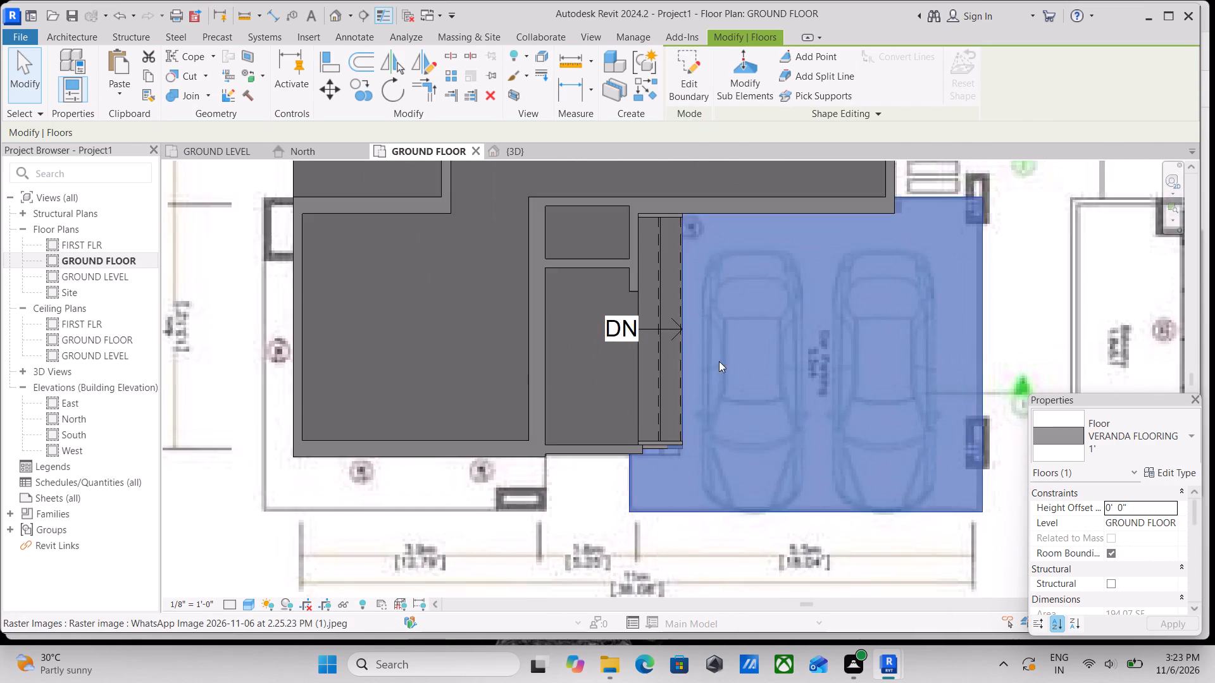
scroll(735, 353, "down", 2)
middle_click_drag(740, 350, 624, 452)
scroll(623, 452, "up", 1)
scroll(659, 428, "down", 2)
middle_click_drag(651, 453, 647, 500)
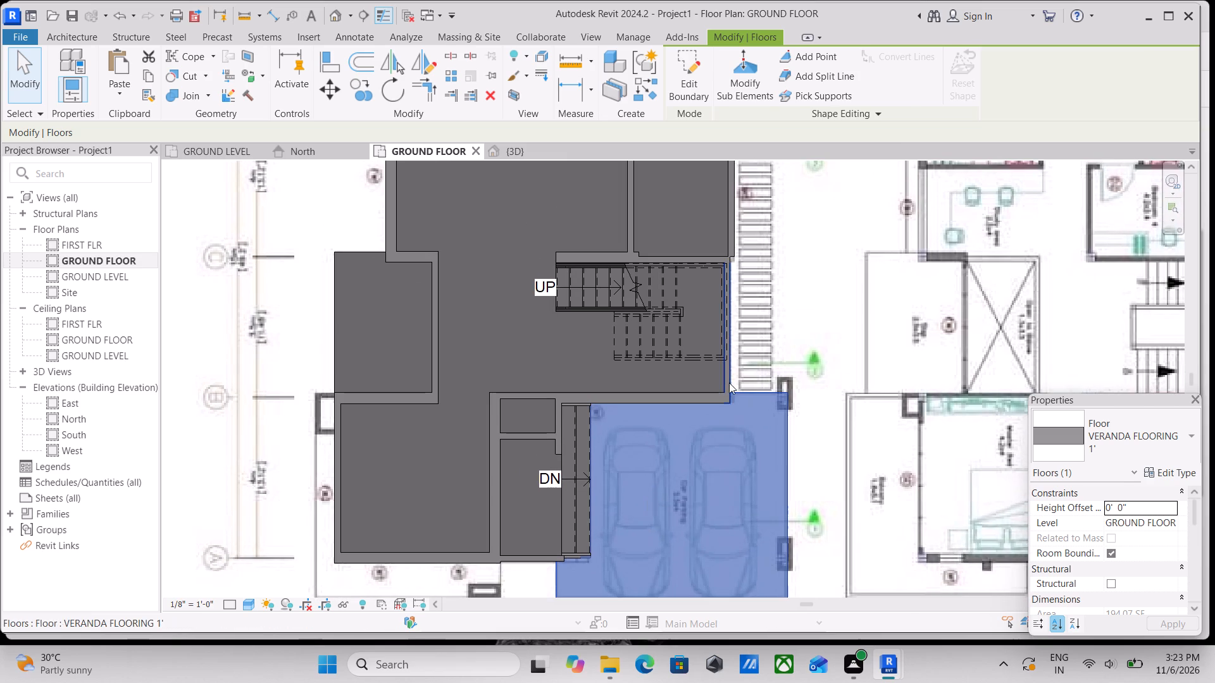
key("Escape")
scroll(731, 381, "down", 3)
scroll(770, 415, "up", 3)
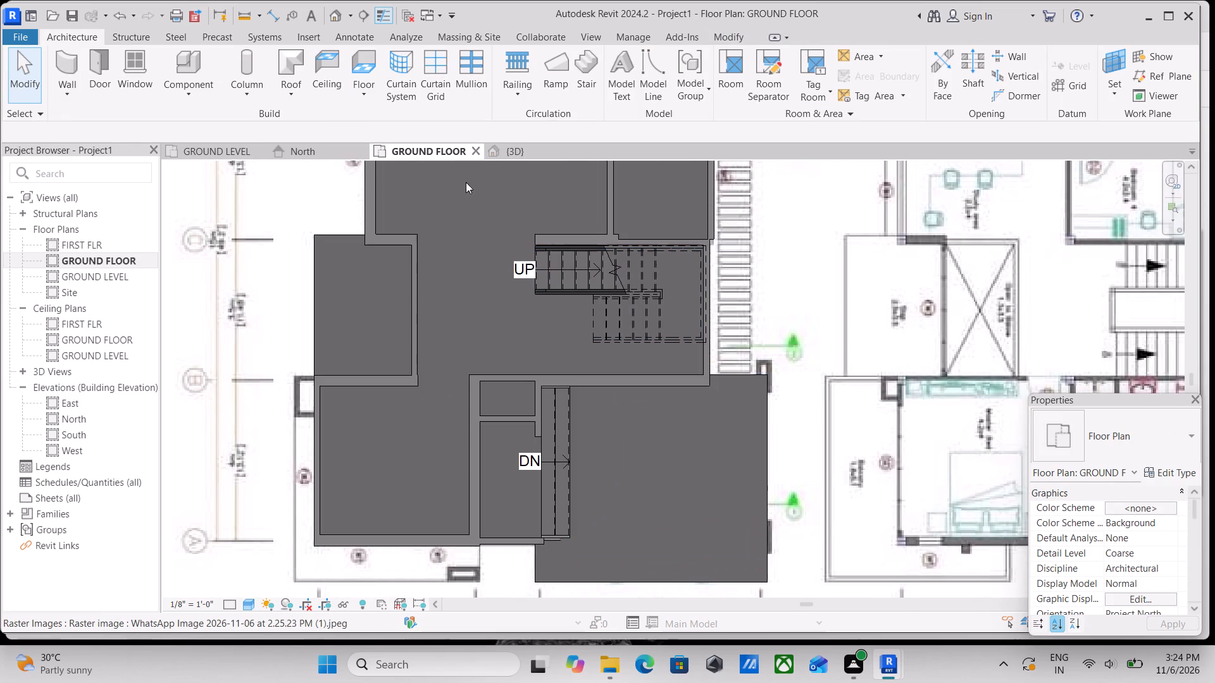
Inspect the car parking floor, entrance steps and outer walls in the 3D view from several sides and from the top.
left_click(521, 152)
scroll(624, 440, "up", 1)
middle_click_drag(625, 438, 645, 341)
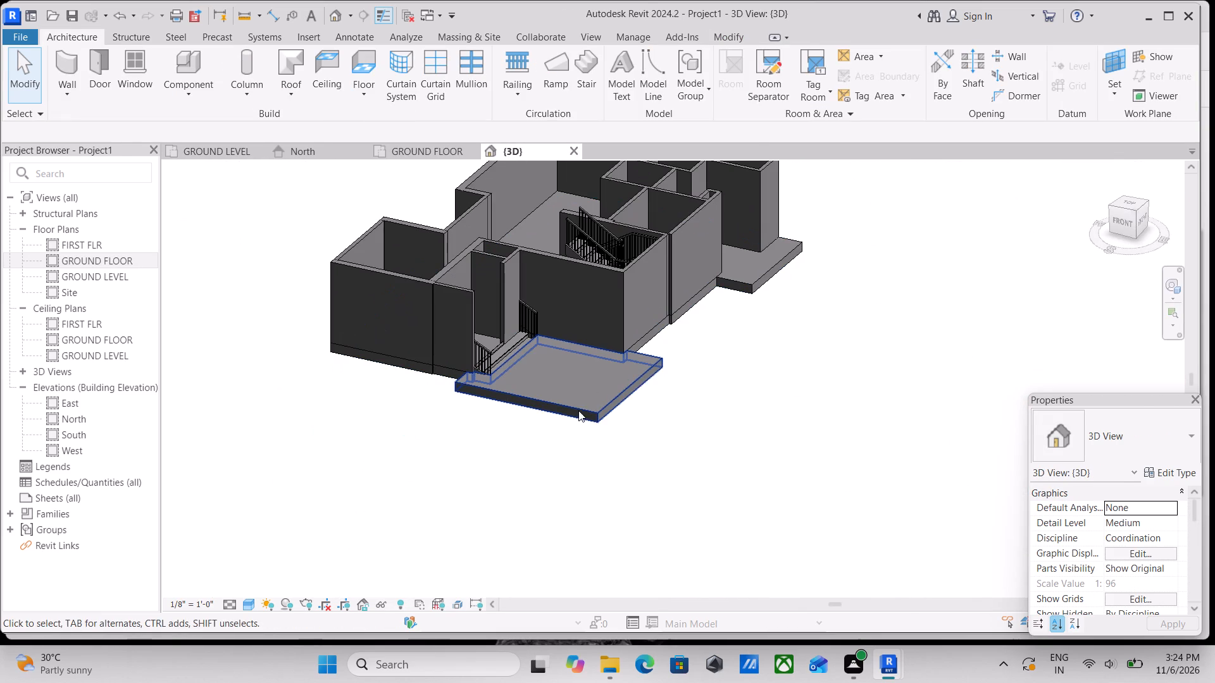
middle_click_drag(578, 409, 674, 279, "shift")
middle_click_drag(575, 397, 668, 424, "shift")
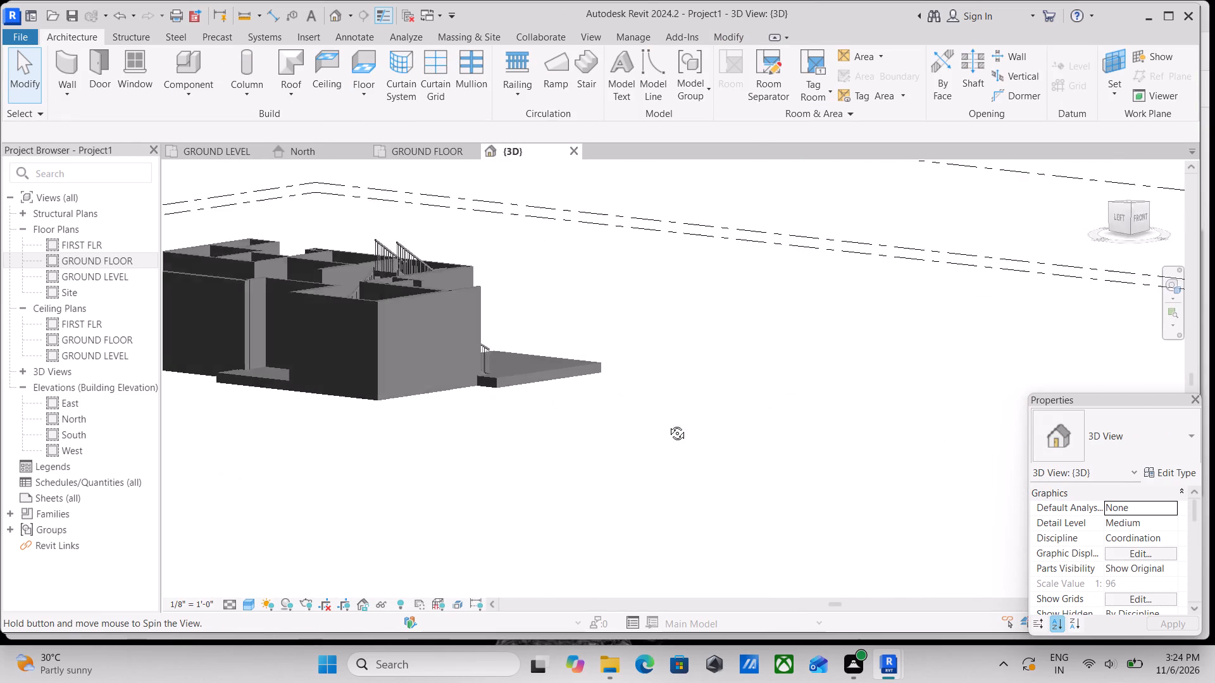
middle_click_drag(668, 424, 435, 550, "shift")
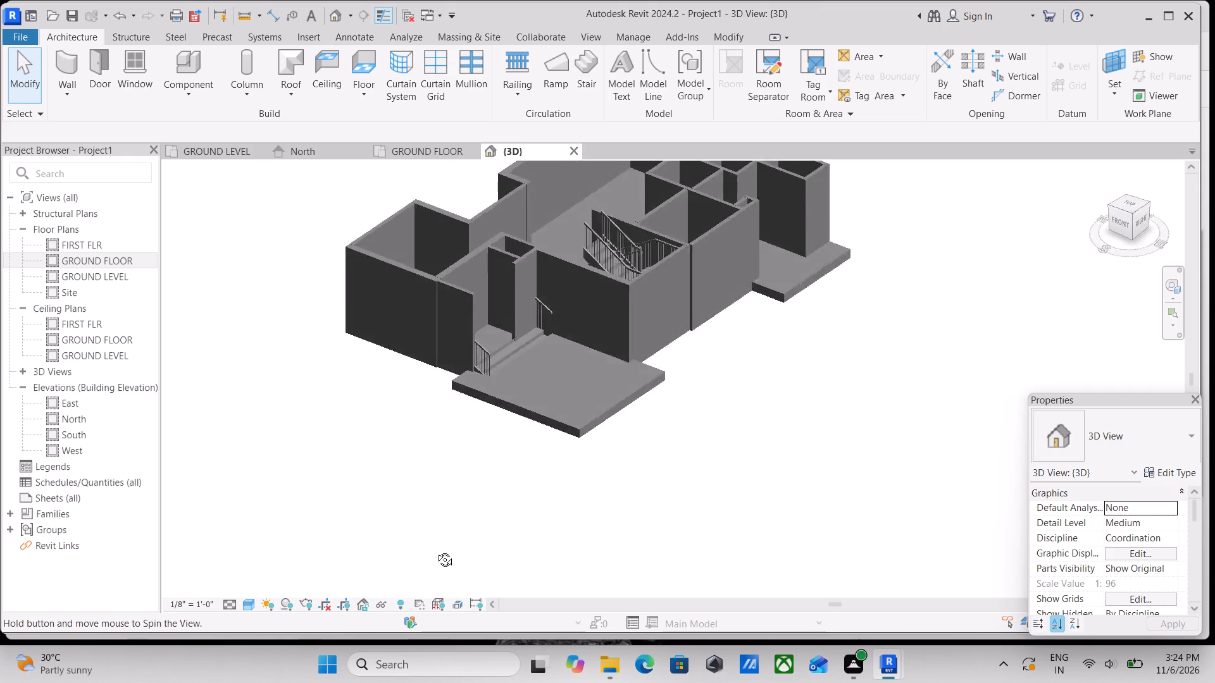
middle_click_drag(435, 550, 350, 510, "shift")
scroll(501, 333, "up", 3)
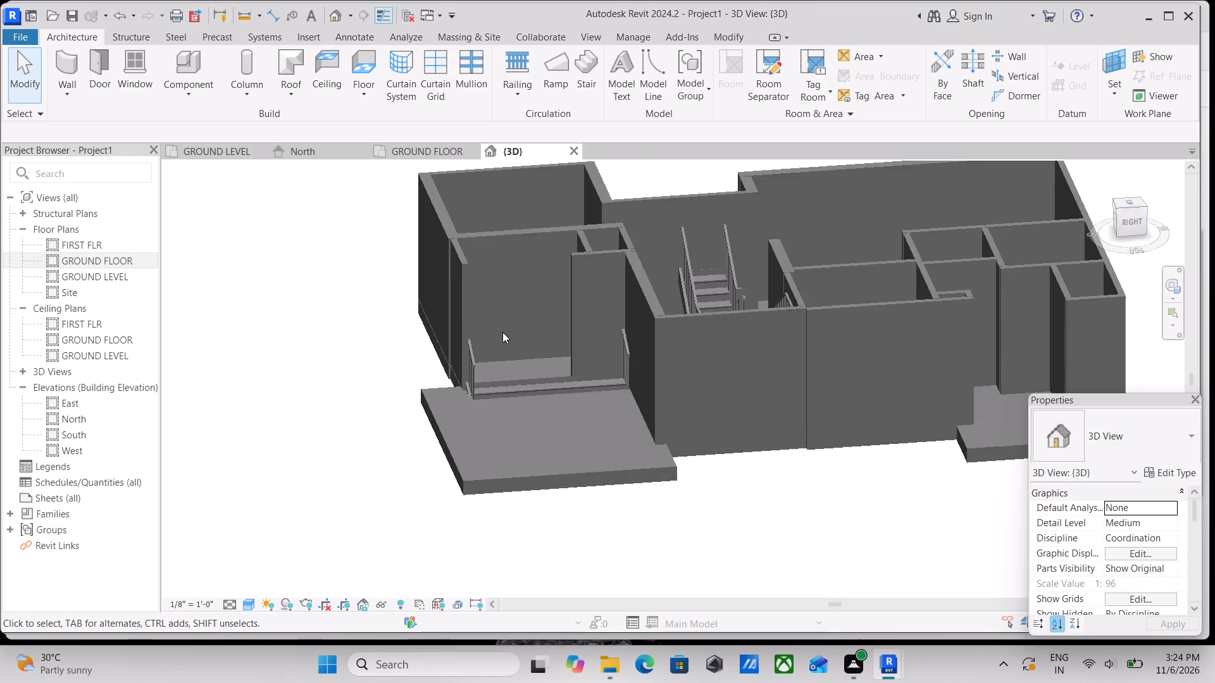
middle_click_drag(504, 332, 680, 309, "shift")
middle_click_drag(573, 361, 620, 286, "shift")
middle_click_drag(620, 286, 580, 372, "shift")
middle_click_drag(542, 330, 657, 492)
middle_click_drag(515, 395, 619, 494, "shift")
middle_click_drag(442, 475, 609, 319)
middle_click_drag(598, 300, 615, 288, "shift")
middle_click_drag(508, 418, 634, 252, "shift")
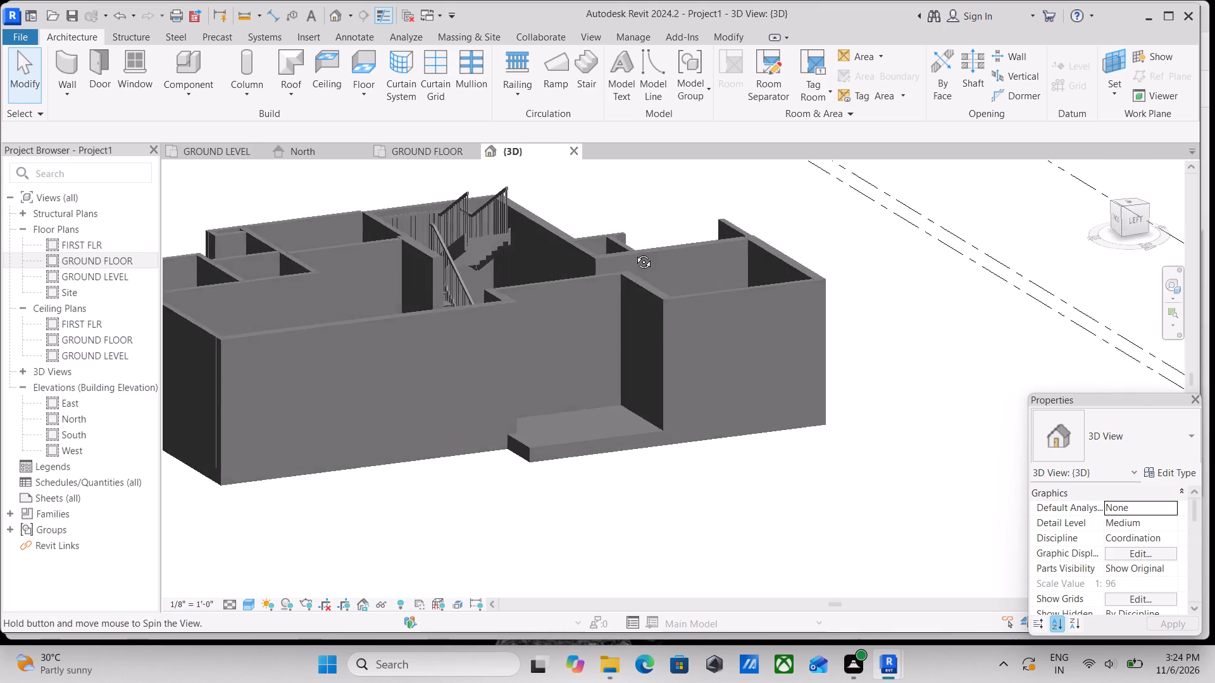
middle_click_drag(634, 252, 640, 249, "shift")
scroll(490, 508, "up", 3)
middle_click_drag(392, 446, 493, 426, "shift")
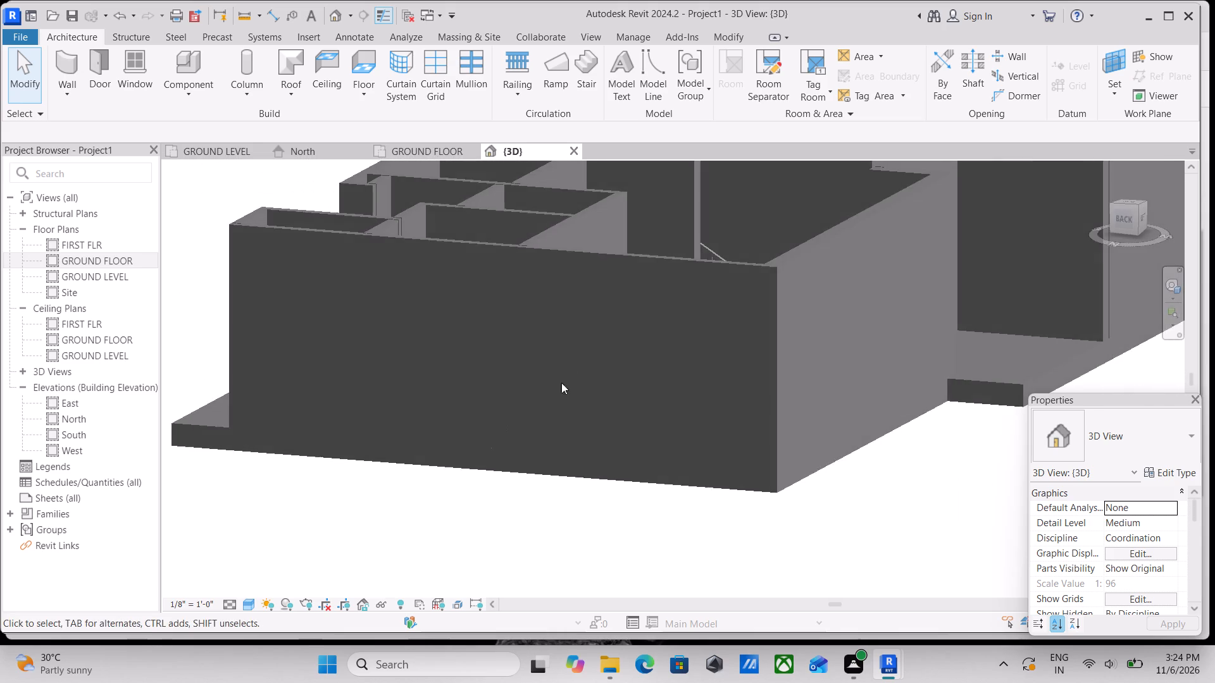
middle_click_drag(576, 374, 266, 466, "shift")
middle_click_drag(546, 391, 392, 573)
middle_click_drag(572, 456, 384, 585, "shift")
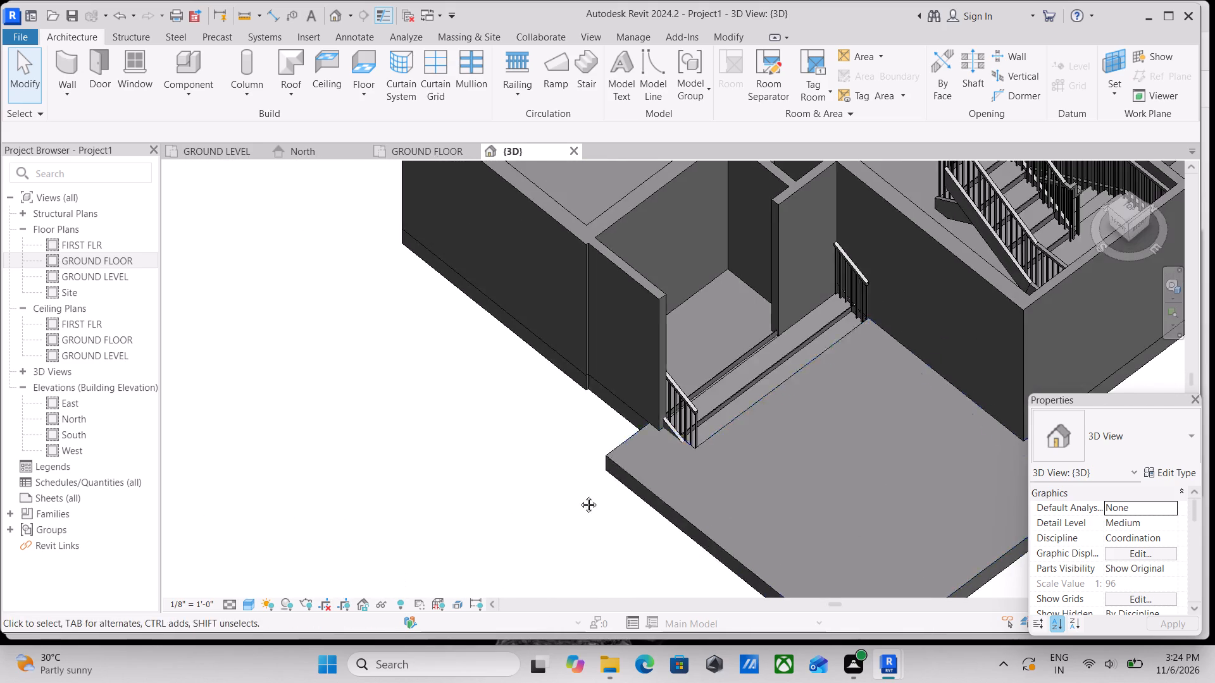
middle_click_drag(579, 495, 448, 598)
left_click(1128, 213)
scroll(717, 317, "up", 2)
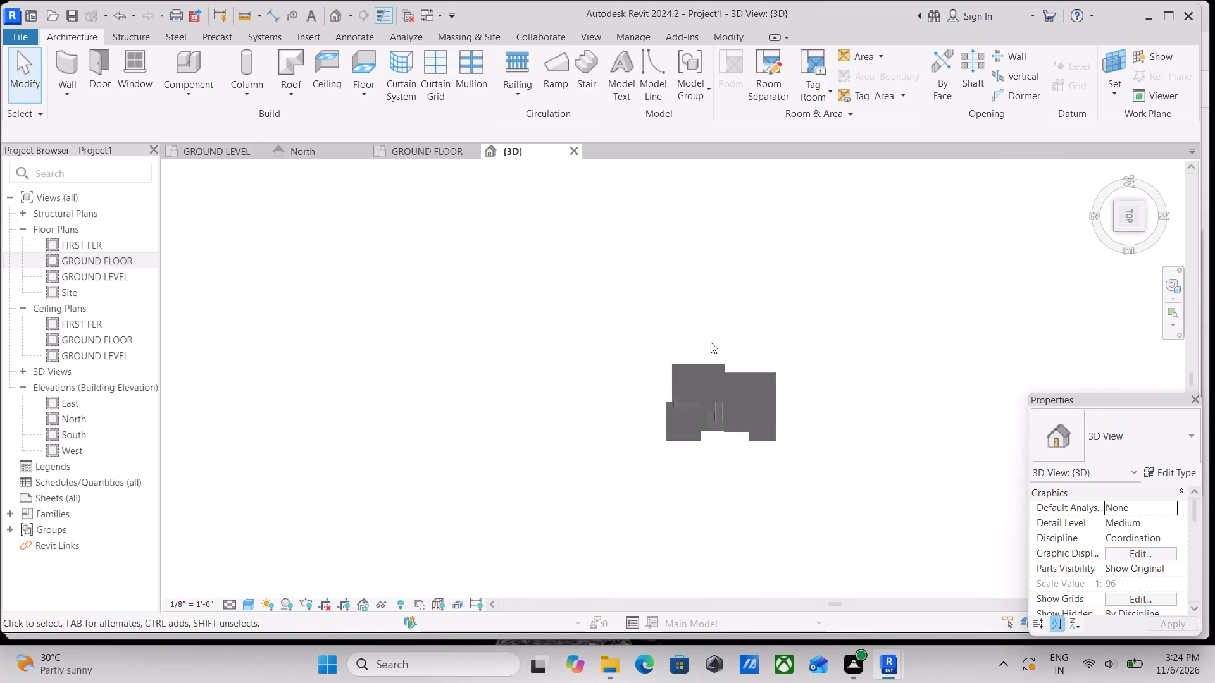
scroll(711, 342, "up", 9)
Examine the GROUND FLOOR plan around the staircase, the slatted path beside the house and the upper rooms.
left_click(424, 151)
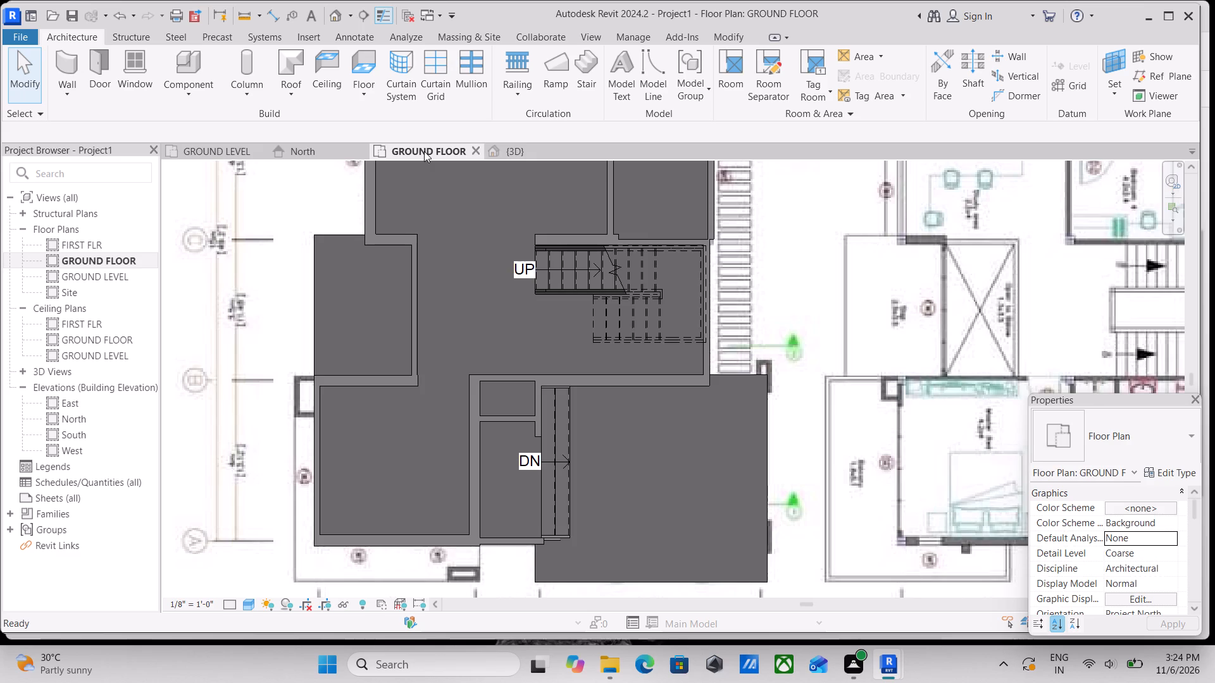
scroll(535, 307, "down", 3)
middle_click_drag(561, 292, 570, 308)
middle_click_drag(720, 316, 694, 384)
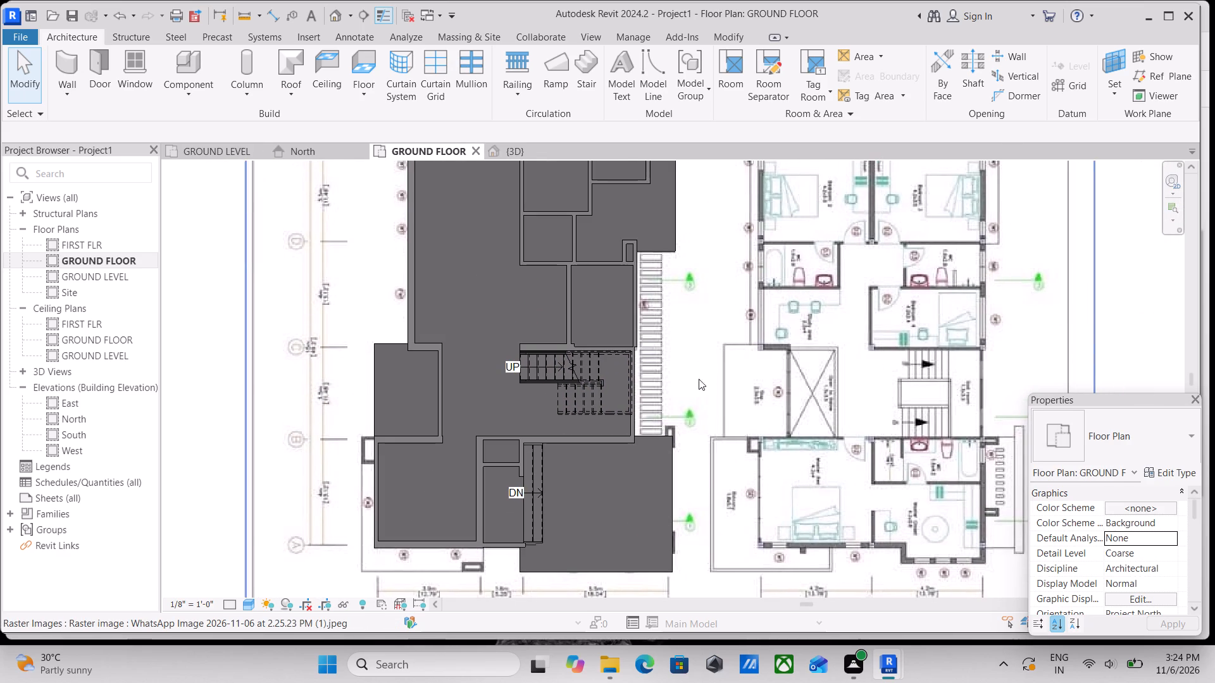
middle_click_drag(668, 348, 670, 334)
scroll(616, 315, "up", 5)
scroll(675, 392, "up", 4)
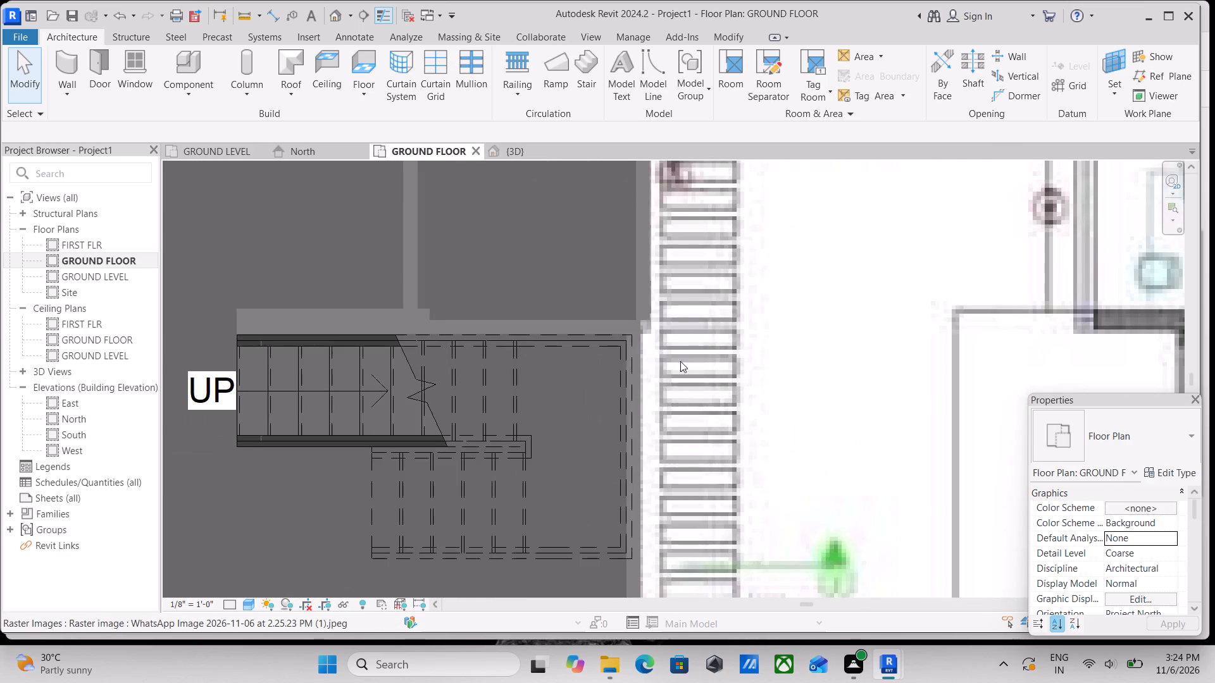
scroll(666, 297, "down", 4)
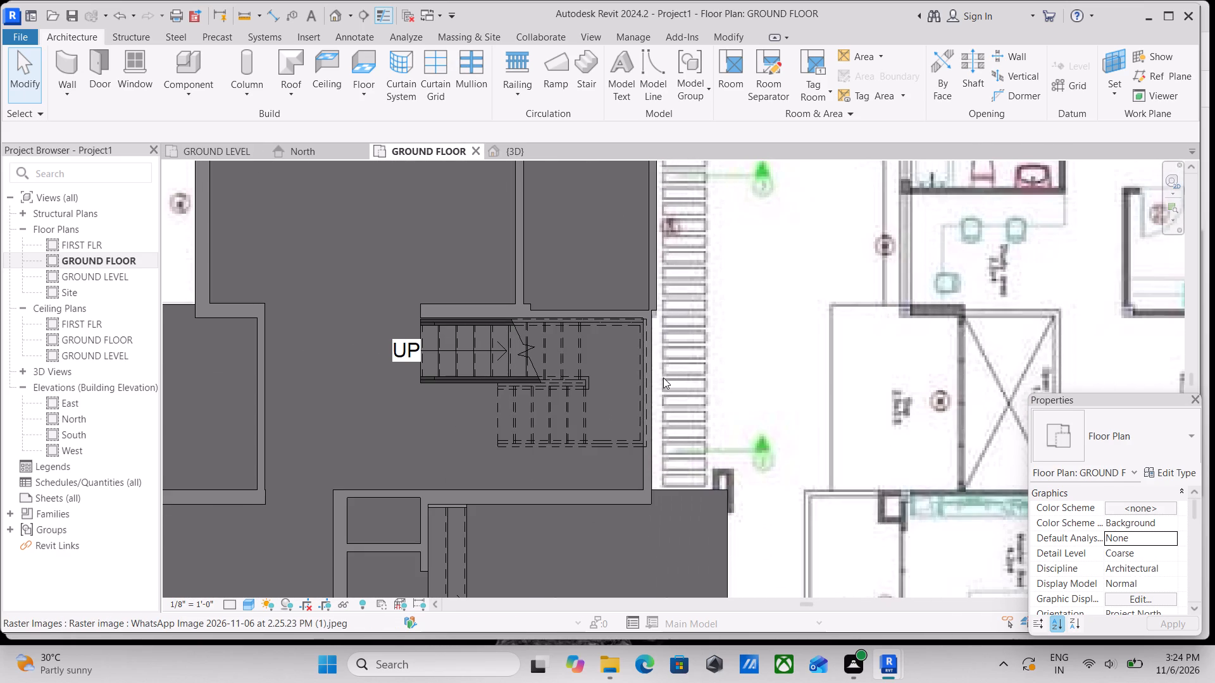
scroll(688, 262, "down", 2)
middle_click_drag(688, 262, 637, 509)
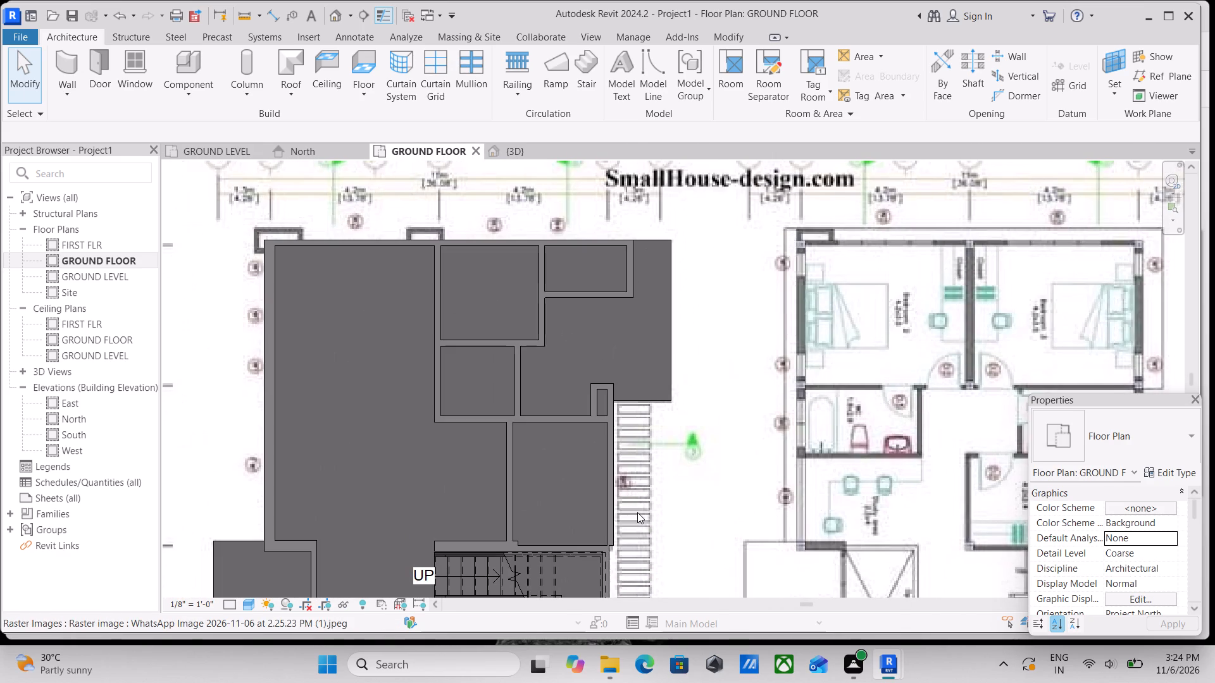
middle_click_drag(637, 512, 650, 378)
middle_click_drag(590, 331, 602, 410)
middle_click_drag(578, 301, 600, 348)
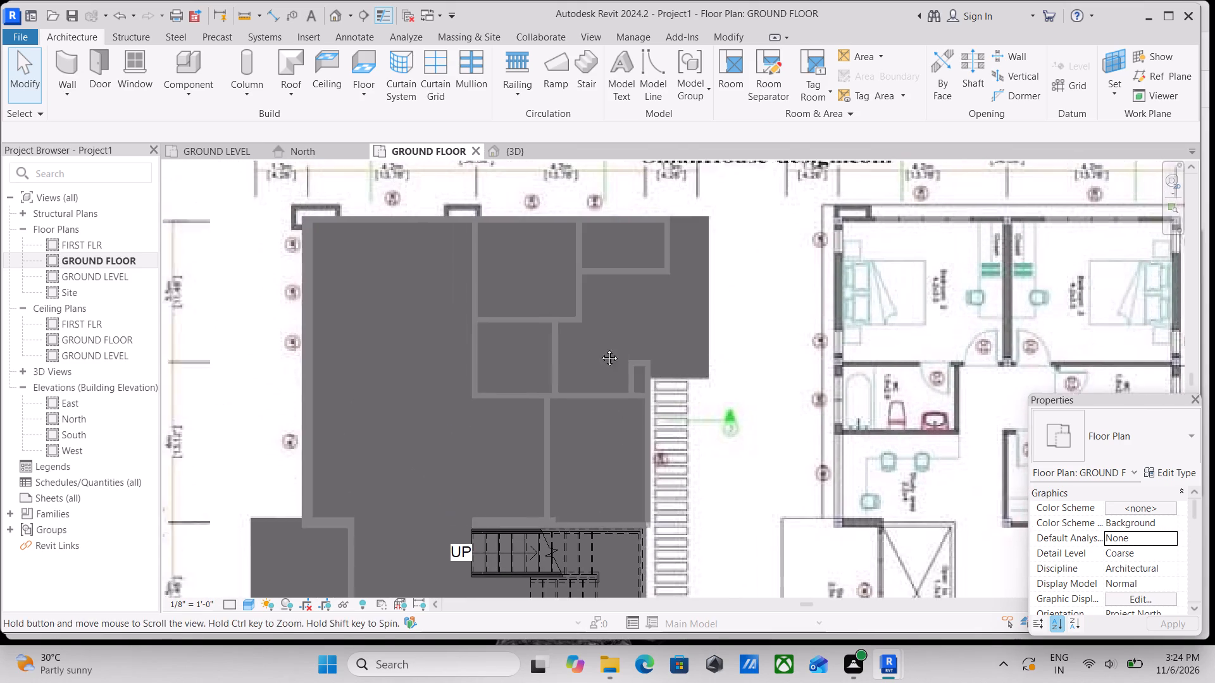
middle_click_drag(600, 348, 601, 350)
middle_click_drag(486, 343, 642, 262)
scroll(594, 313, "down", 3)
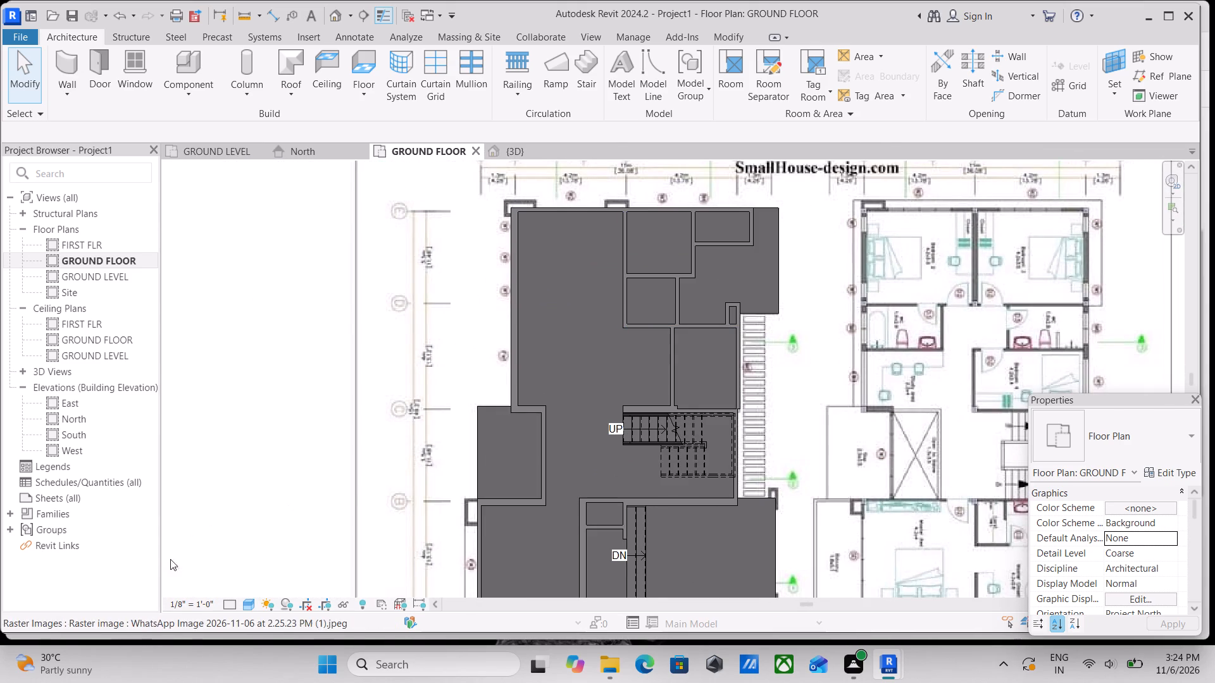
Switch the plan to the Wireframe visual style and examine the floor plan image around the car parking, stairs, dining area and balcony.
left_click(256, 608)
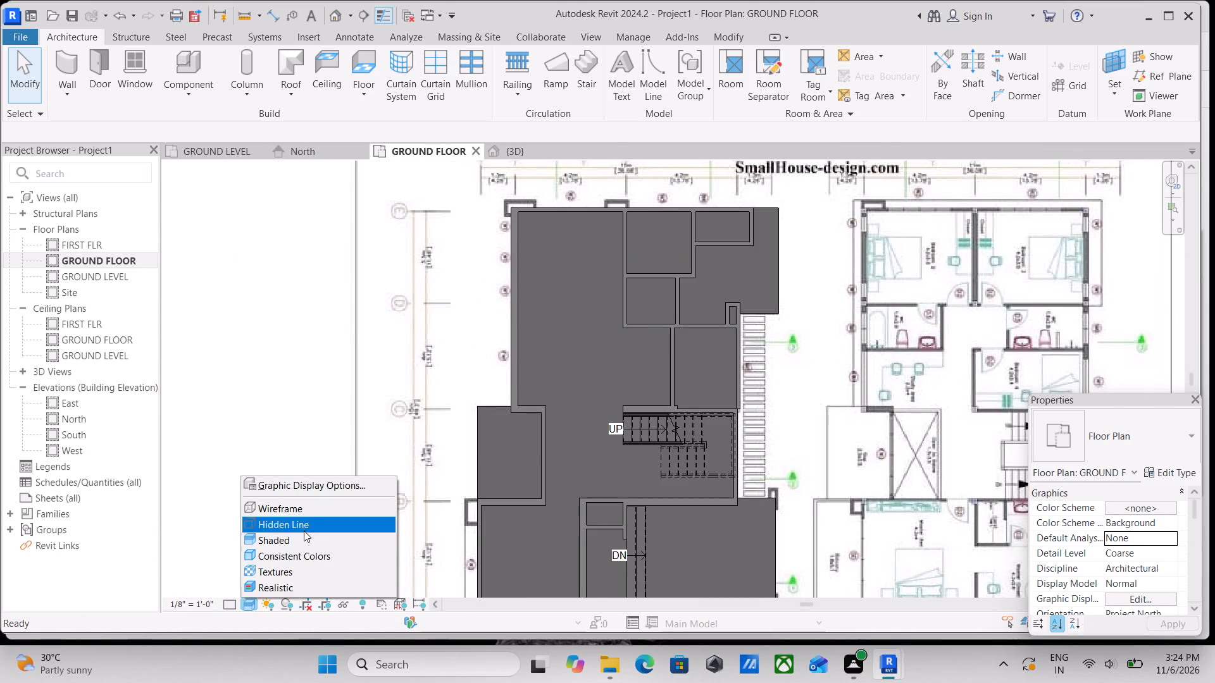
left_click(304, 510)
scroll(761, 446, "down", 2)
middle_click_drag(761, 446, 754, 369)
scroll(693, 499, "up", 1)
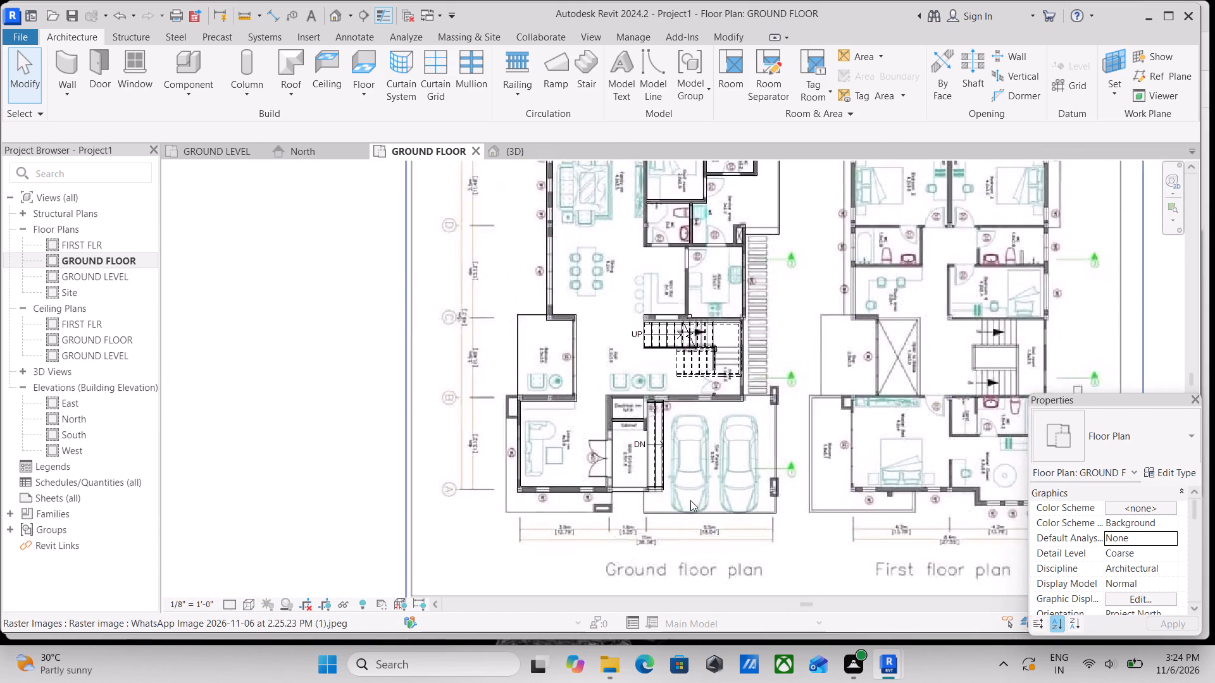
scroll(690, 500, "up", 2)
middle_click_drag(743, 414, 656, 513)
scroll(656, 513, "up", 1)
scroll(714, 407, "up", 2)
middle_click_drag(405, 381, 420, 465)
scroll(394, 334, "down", 1)
middle_click_drag(394, 334, 390, 488)
scroll(256, 425, "up", 2)
scroll(301, 435, "down", 2)
middle_click_drag(308, 430, 416, 274)
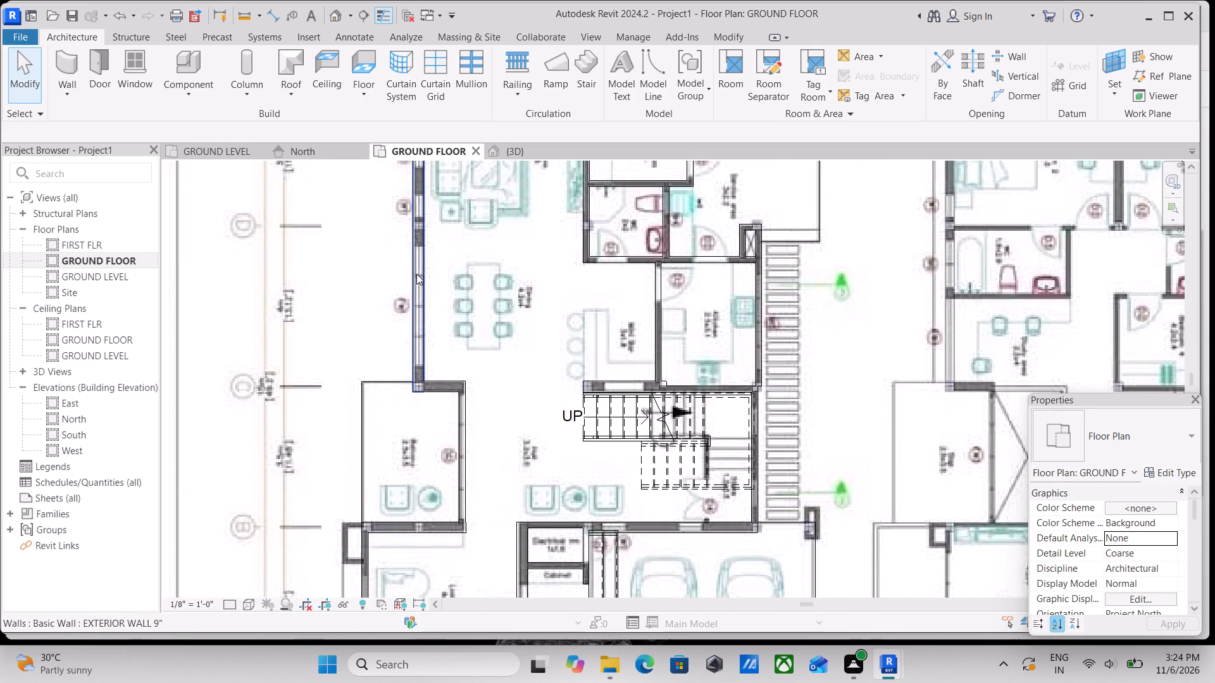
Select the interior wall between the balcony and the hall and compare it with the wall traced on the floor plan image.
left_click(460, 452)
scroll(463, 461, "up", 3)
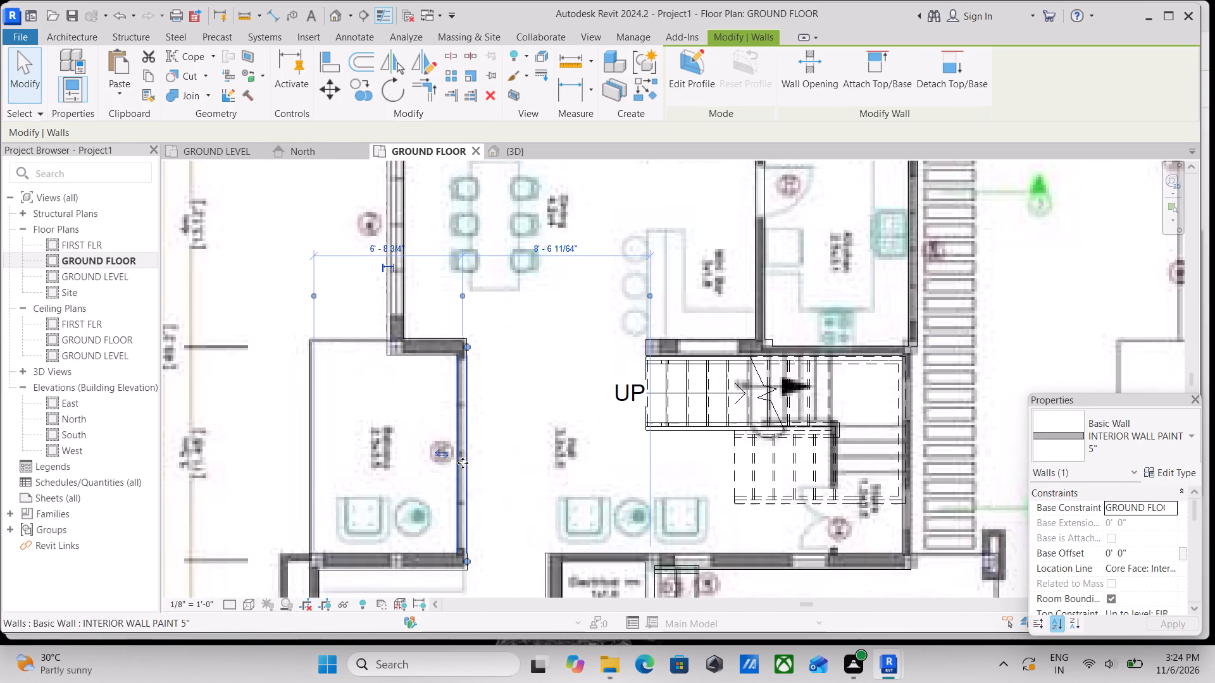
scroll(450, 405, "up", 4)
left_click(469, 388)
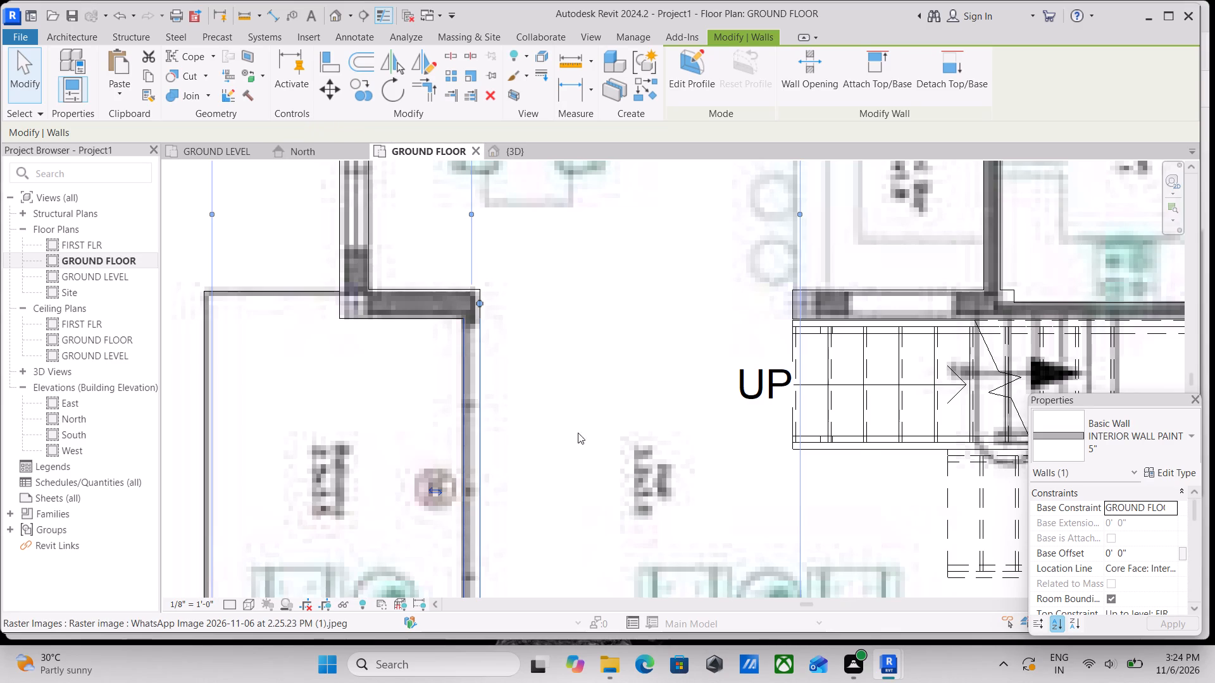
scroll(587, 432, "down", 8)
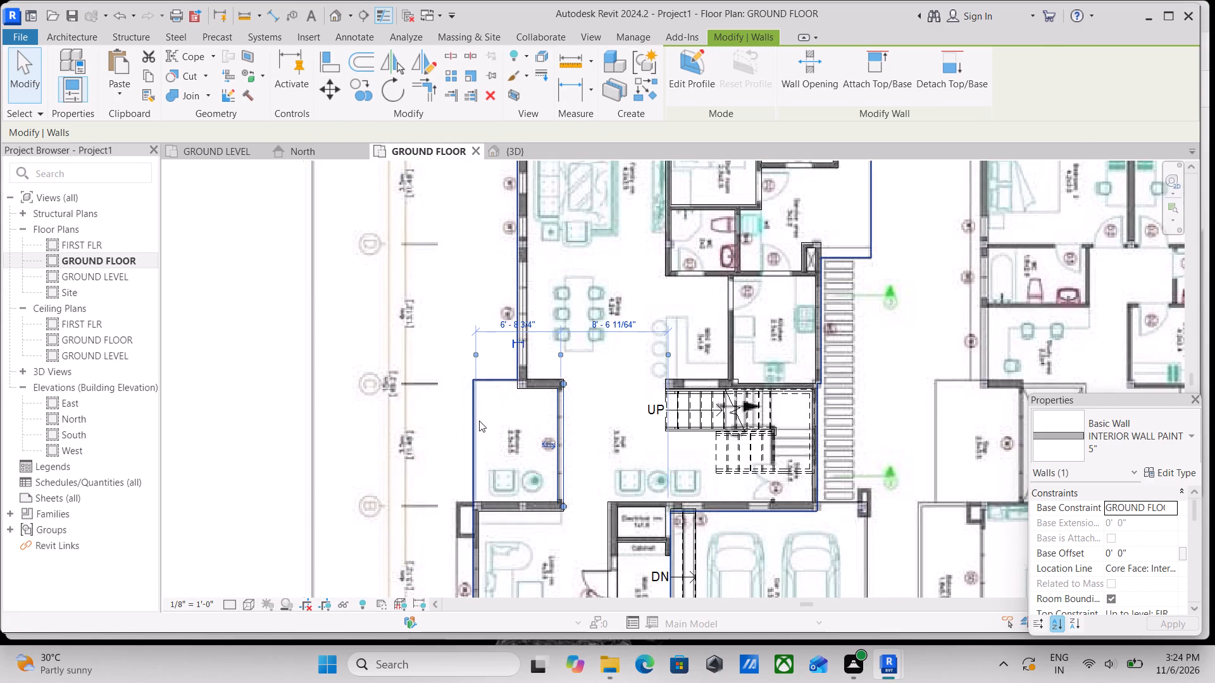
scroll(559, 455, "up", 2)
left_click(566, 452)
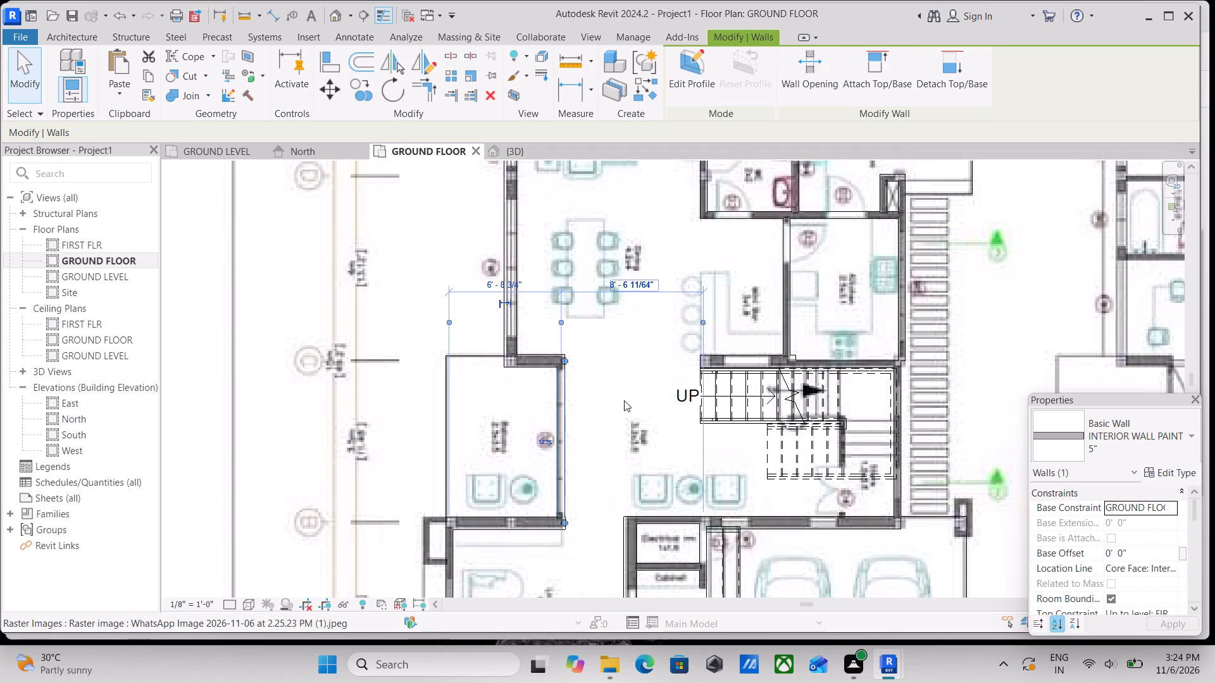
Return the plan to the Shaded visual style and look over the ground floor rooms around the balcony wall.
left_click(249, 599)
left_click(259, 535)
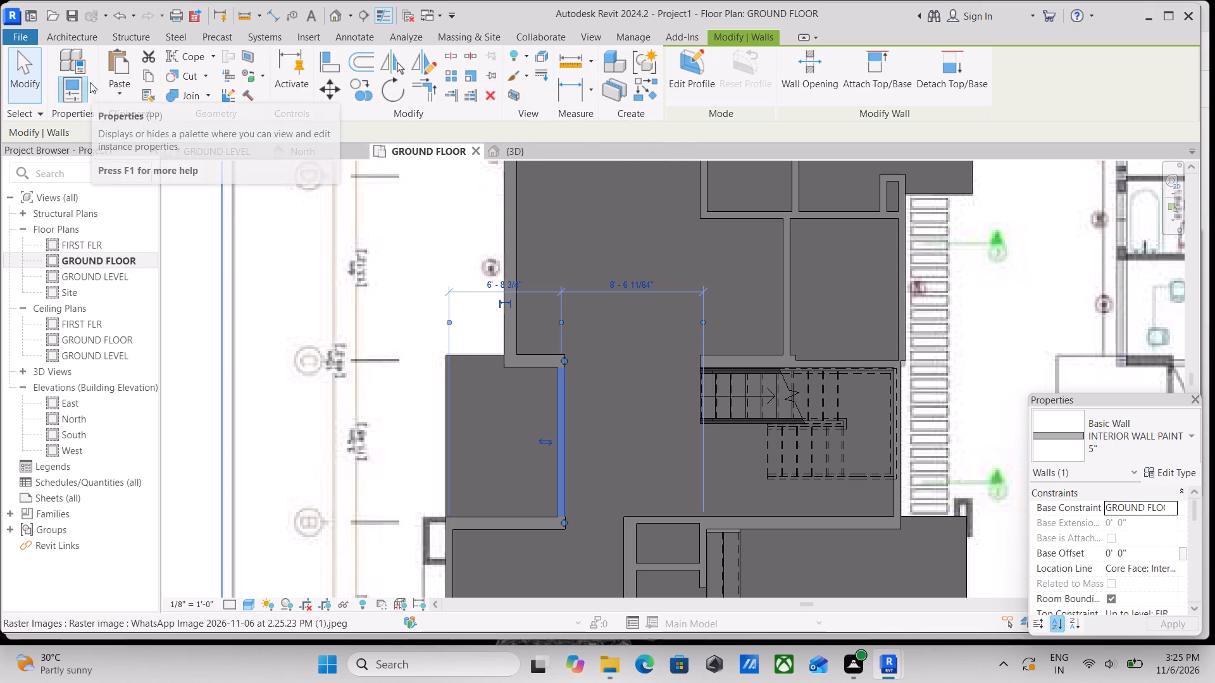
scroll(560, 453, "up", 2)
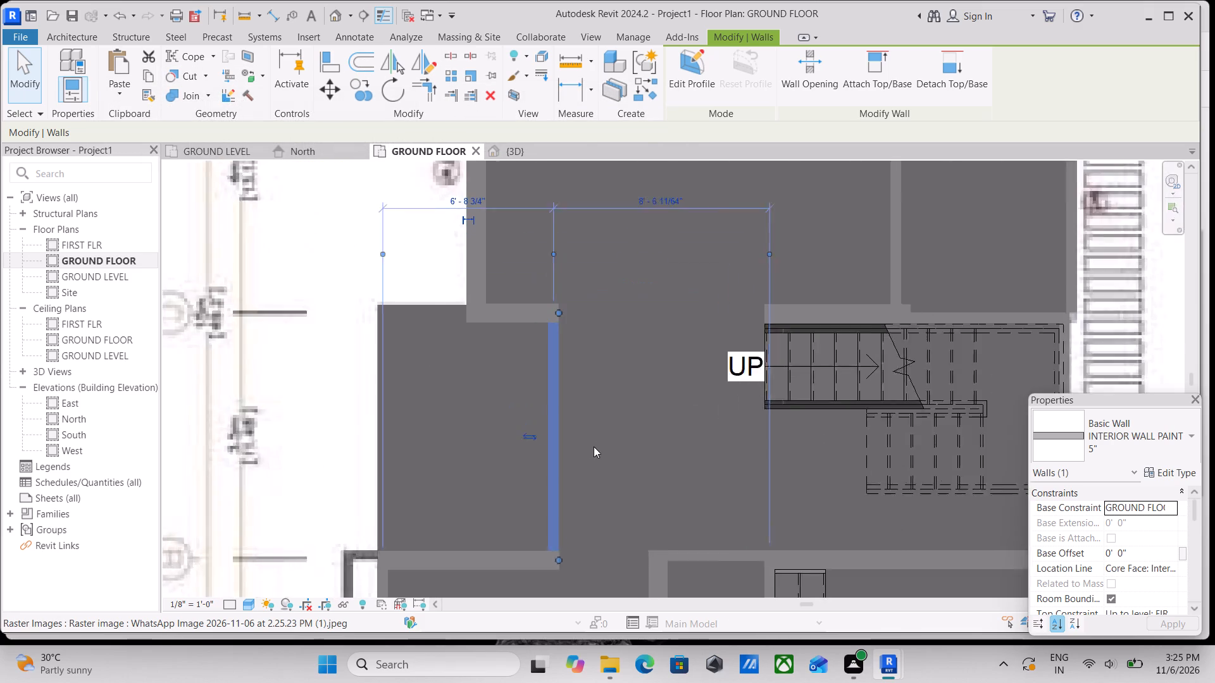
scroll(594, 446, "up", 2)
scroll(607, 388, "down", 1)
middle_click_drag(607, 388, 558, 519)
scroll(549, 335, "down", 2)
middle_click_drag(549, 335, 475, 488)
scroll(528, 362, "down", 1)
middle_click_drag(528, 362, 449, 446)
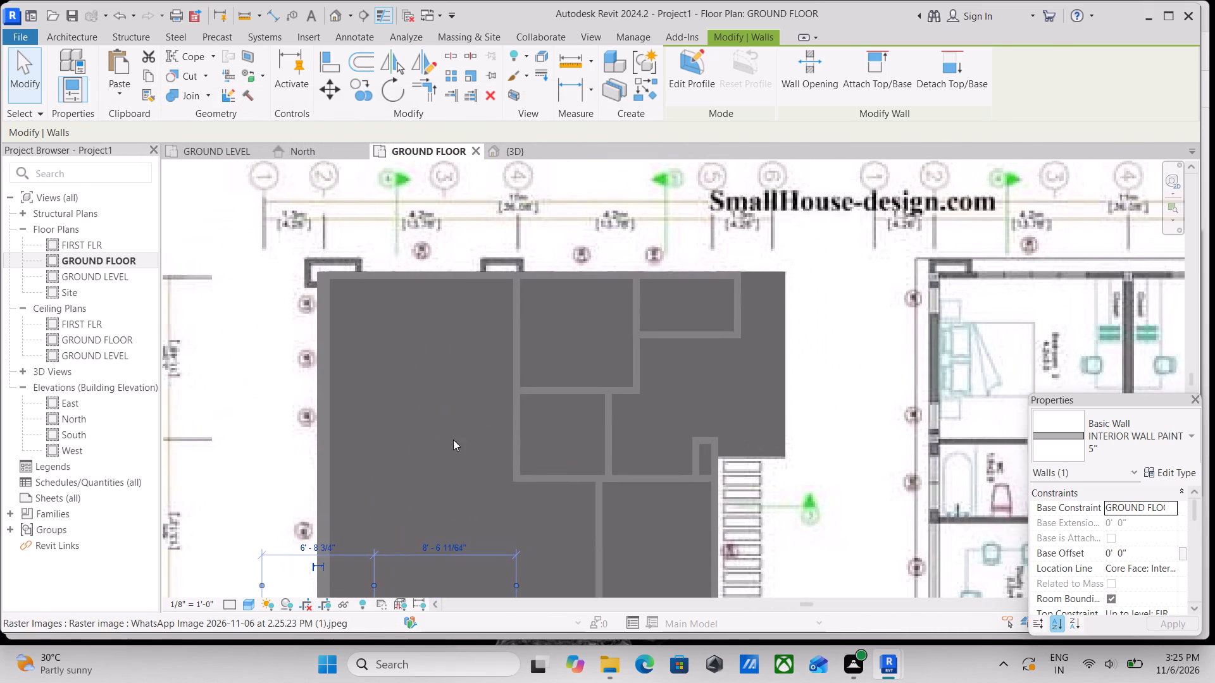
scroll(458, 386, "down", 1)
middle_click_drag(458, 386, 479, 333)
middle_click_drag(418, 496, 504, 352)
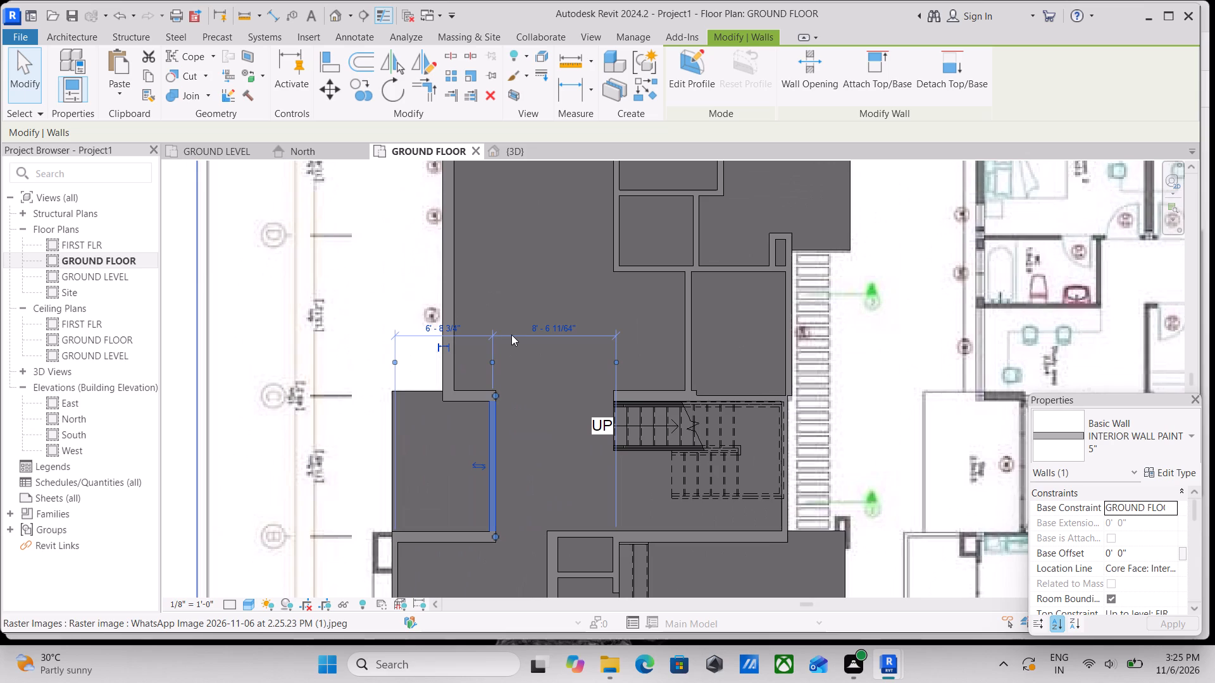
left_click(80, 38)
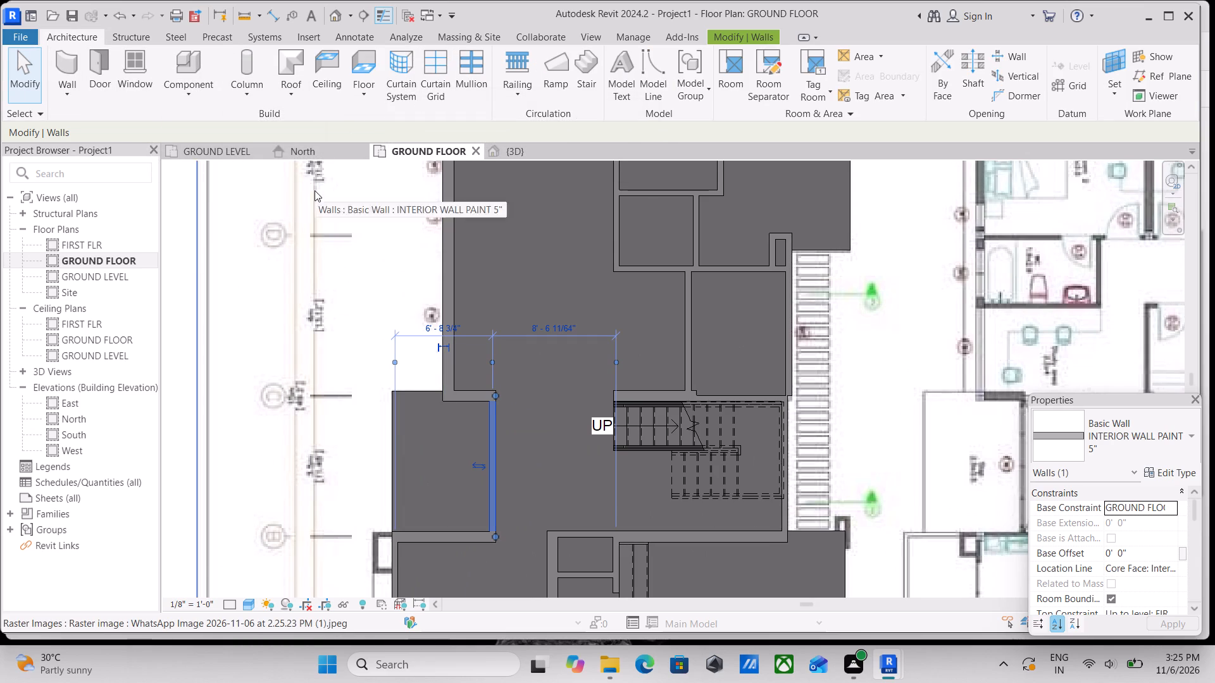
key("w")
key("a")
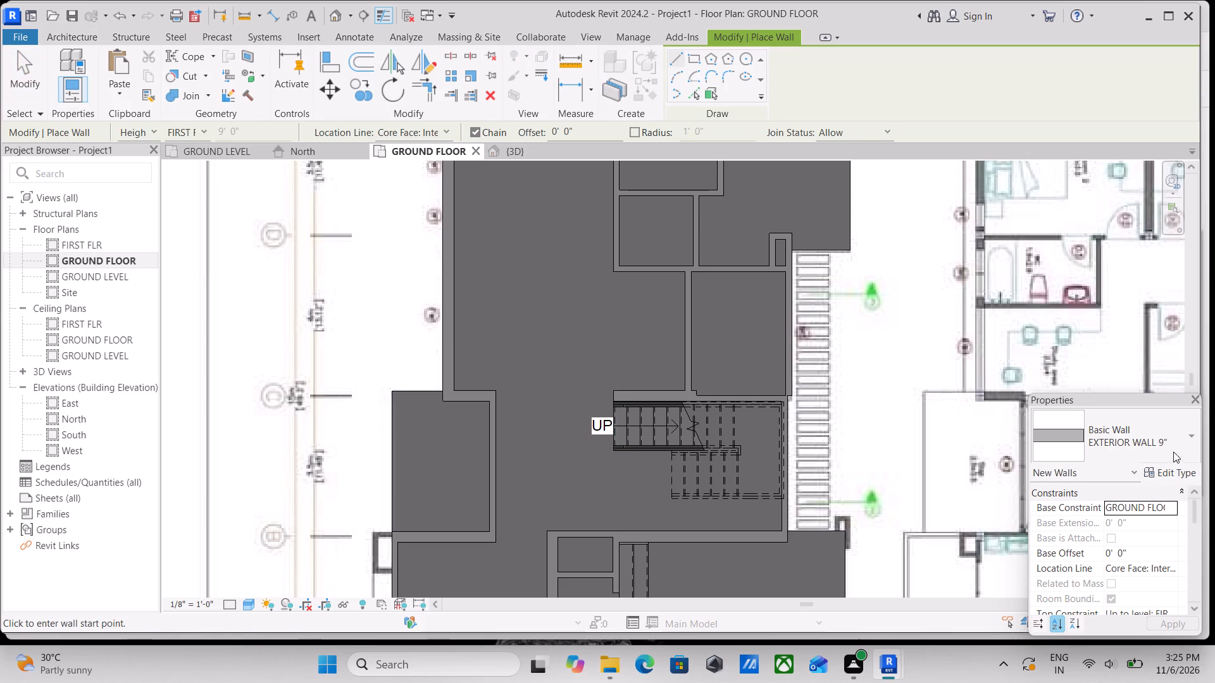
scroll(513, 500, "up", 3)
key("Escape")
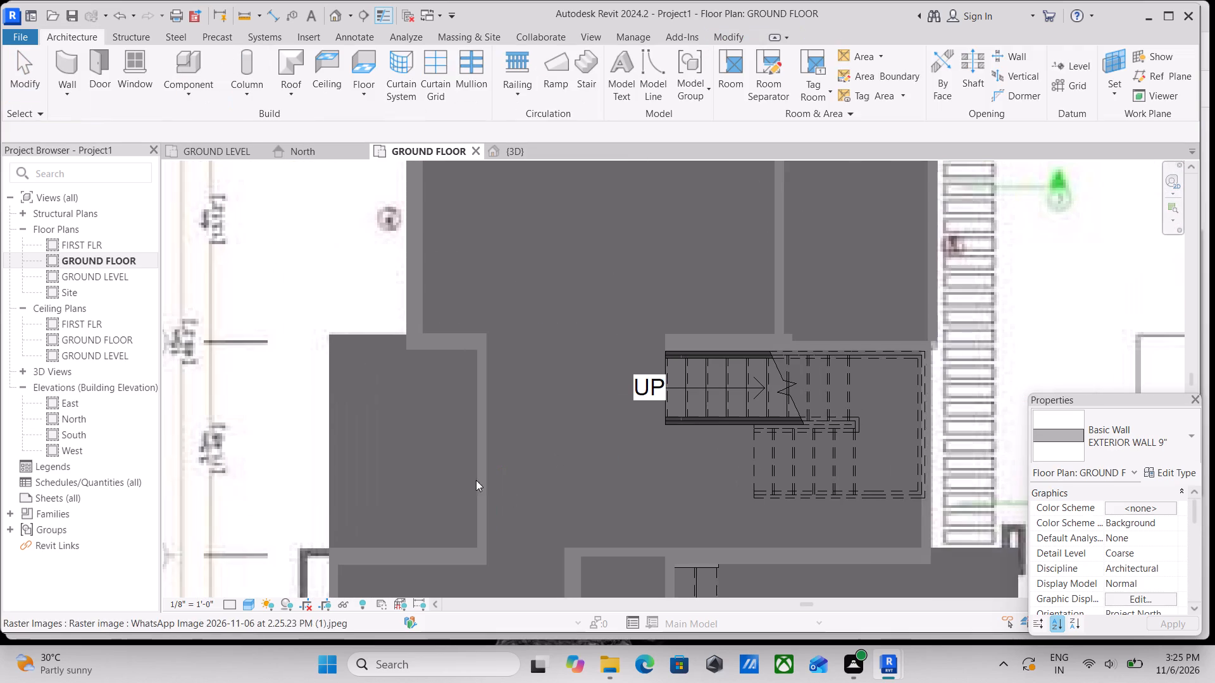
Change the wall between the balcony and the hall to the Storefront curtain wall type, unjoining the elements that cannot stay joined.
left_click(486, 474)
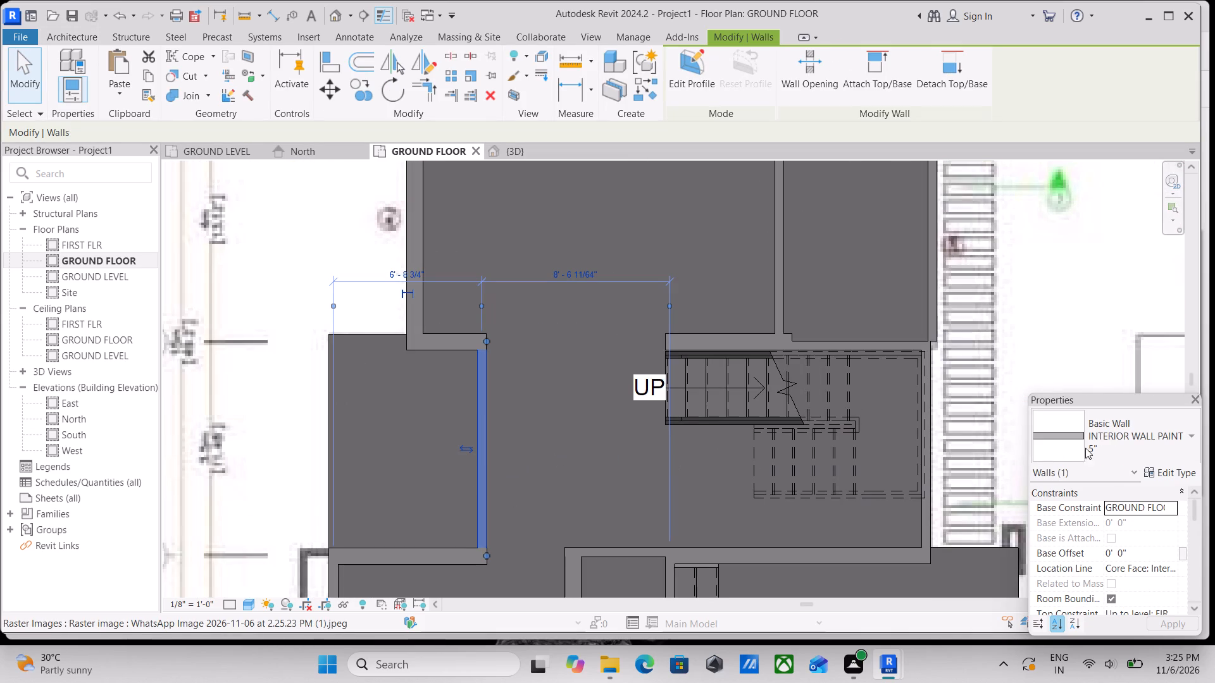
left_click(1161, 430)
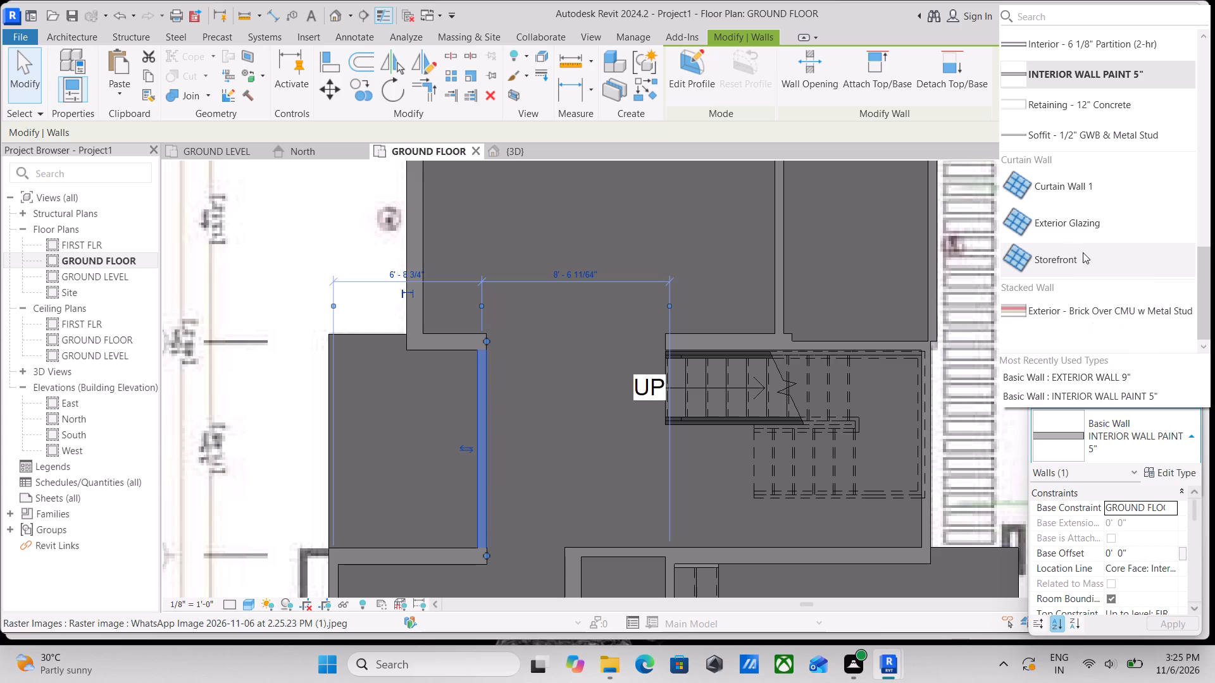
left_click(1083, 252)
scroll(537, 450, "up", 2)
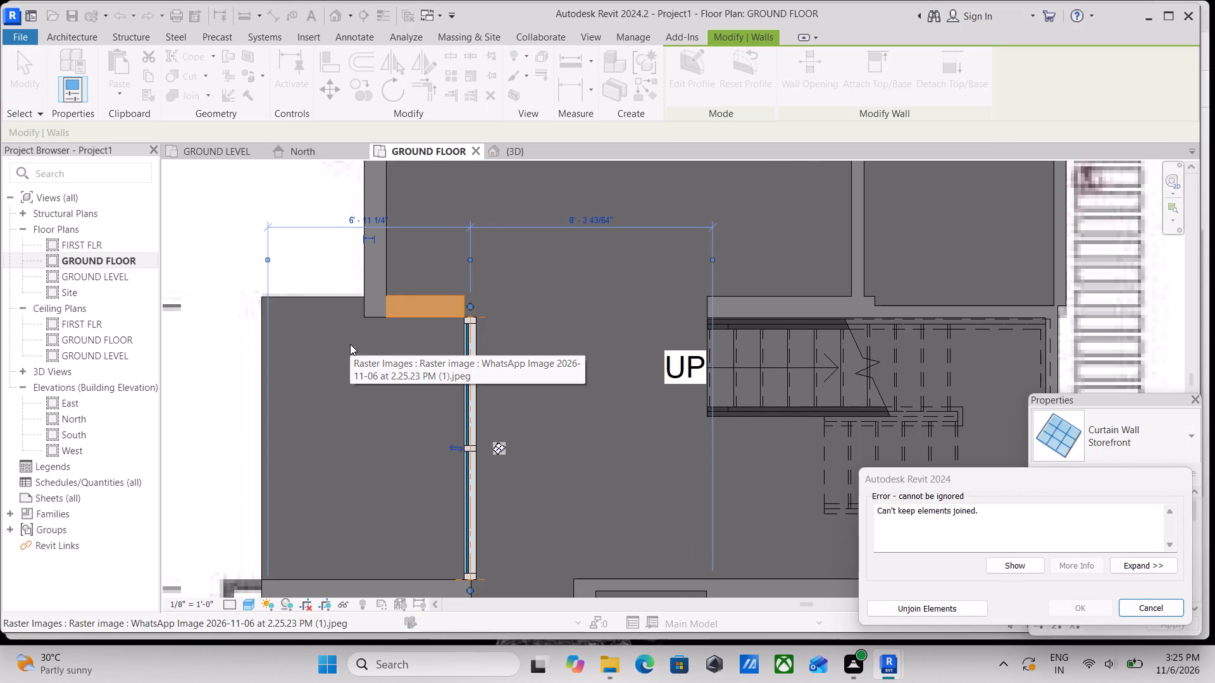
left_click(919, 609)
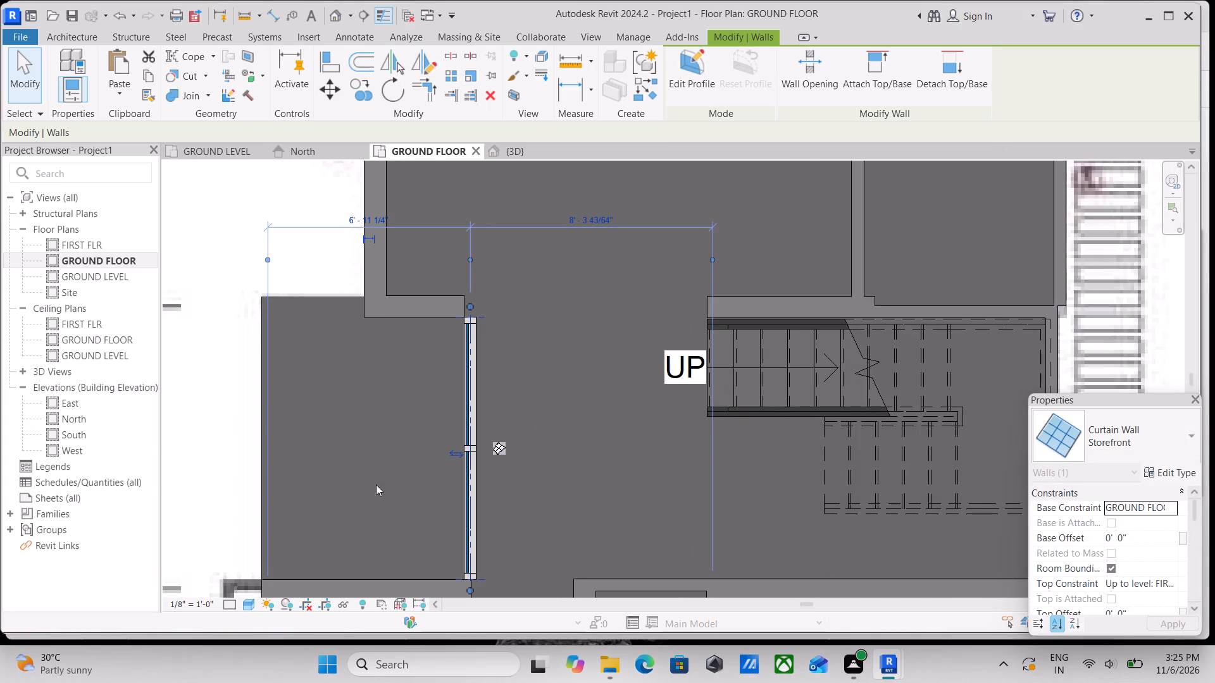
Examine the Storefront curtain wall's glazing and mullions along its length down to the junction with the adjoining wall.
scroll(416, 452, "up", 3)
scroll(501, 397, "up", 5)
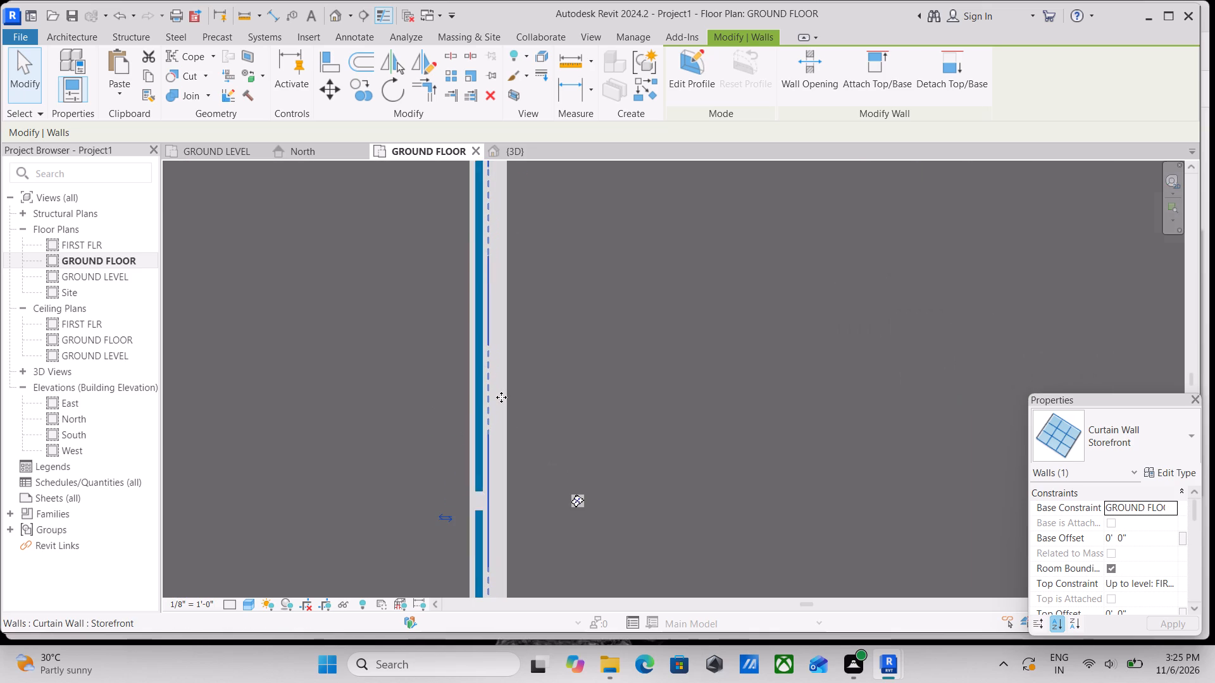
left_click(514, 392)
scroll(474, 418, "down", 1)
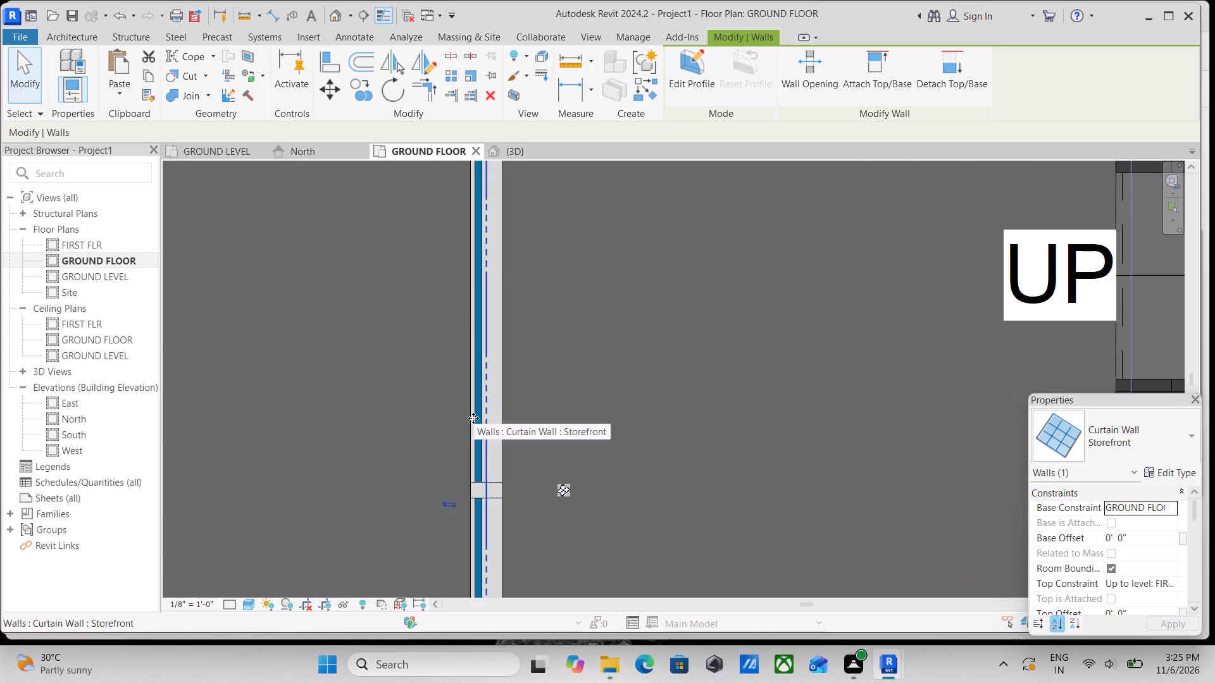
left_click(473, 418)
left_click(511, 422)
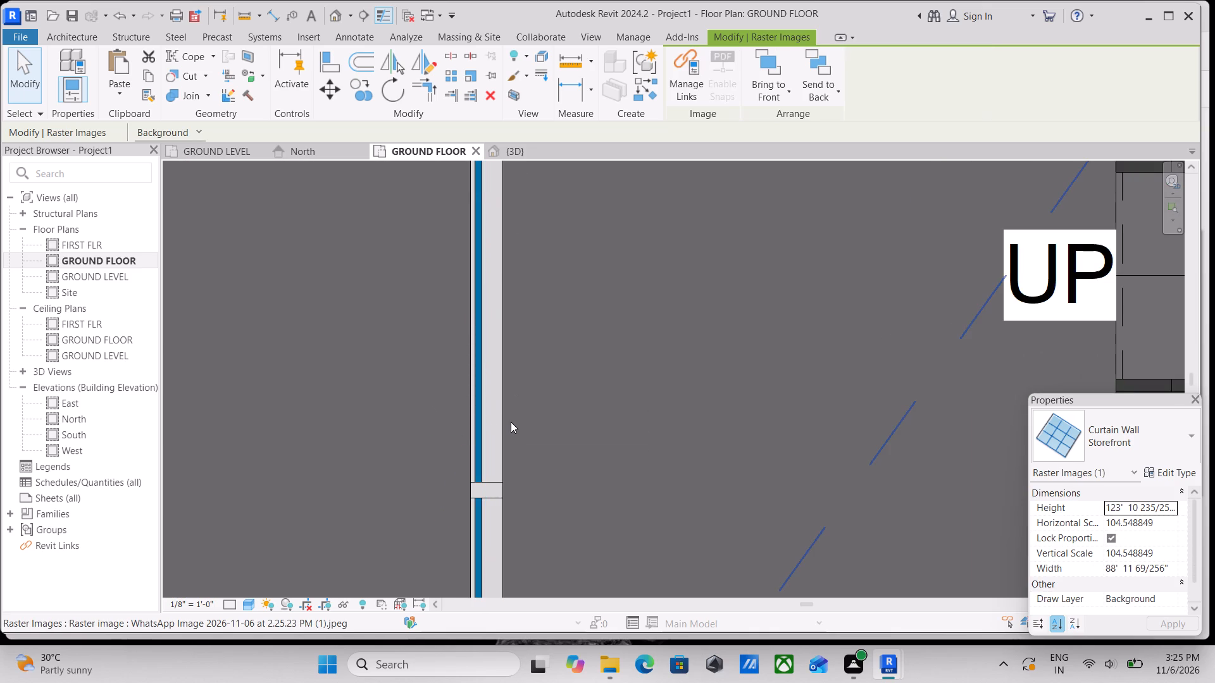
scroll(511, 422, "down", 3)
middle_click_drag(507, 463, 518, 392)
key("Escape")
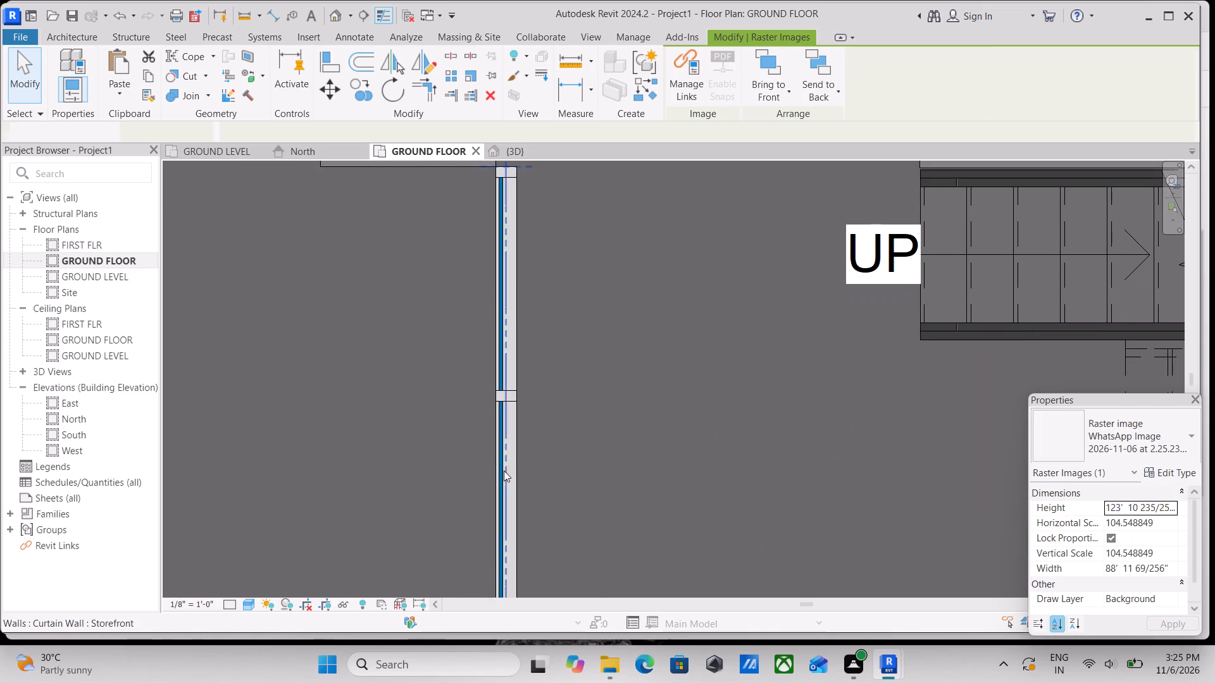
middle_click_drag(504, 457, 510, 396)
middle_click_drag(530, 541, 546, 437)
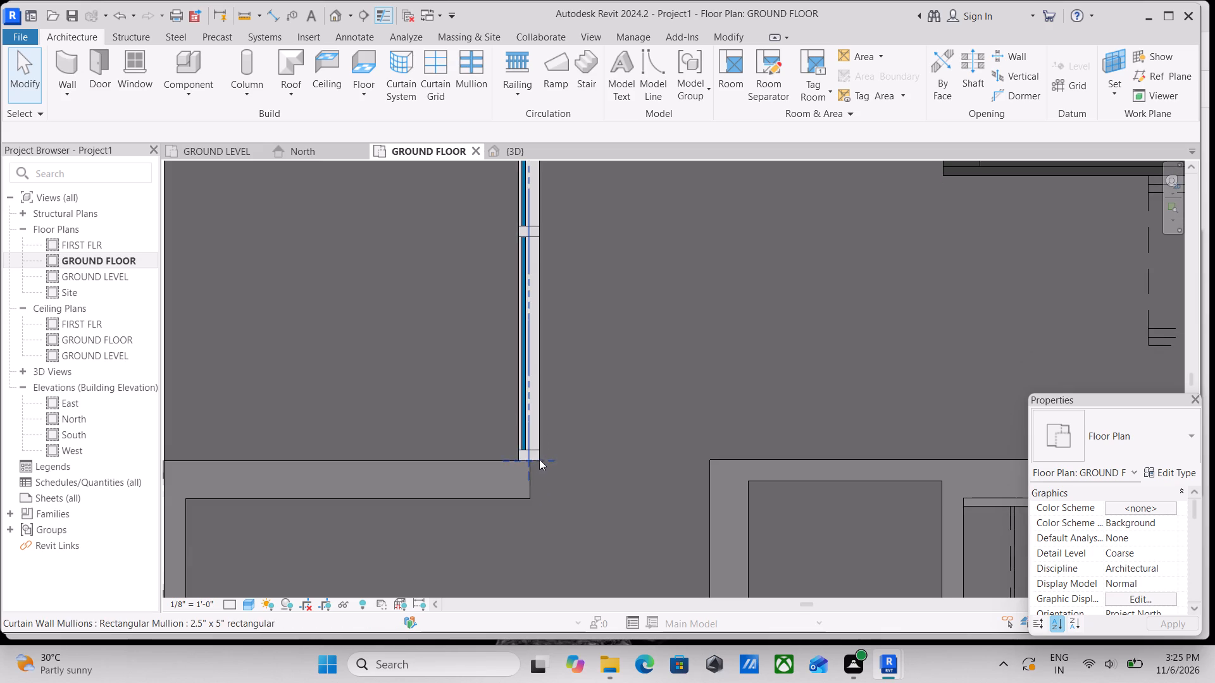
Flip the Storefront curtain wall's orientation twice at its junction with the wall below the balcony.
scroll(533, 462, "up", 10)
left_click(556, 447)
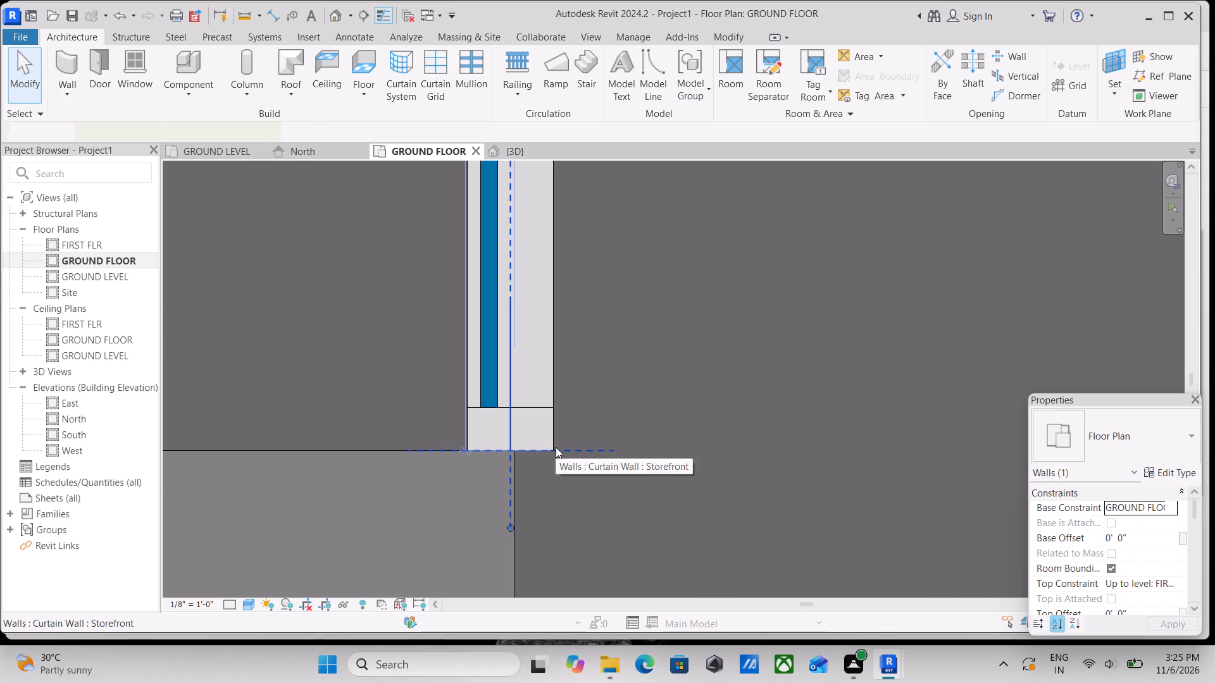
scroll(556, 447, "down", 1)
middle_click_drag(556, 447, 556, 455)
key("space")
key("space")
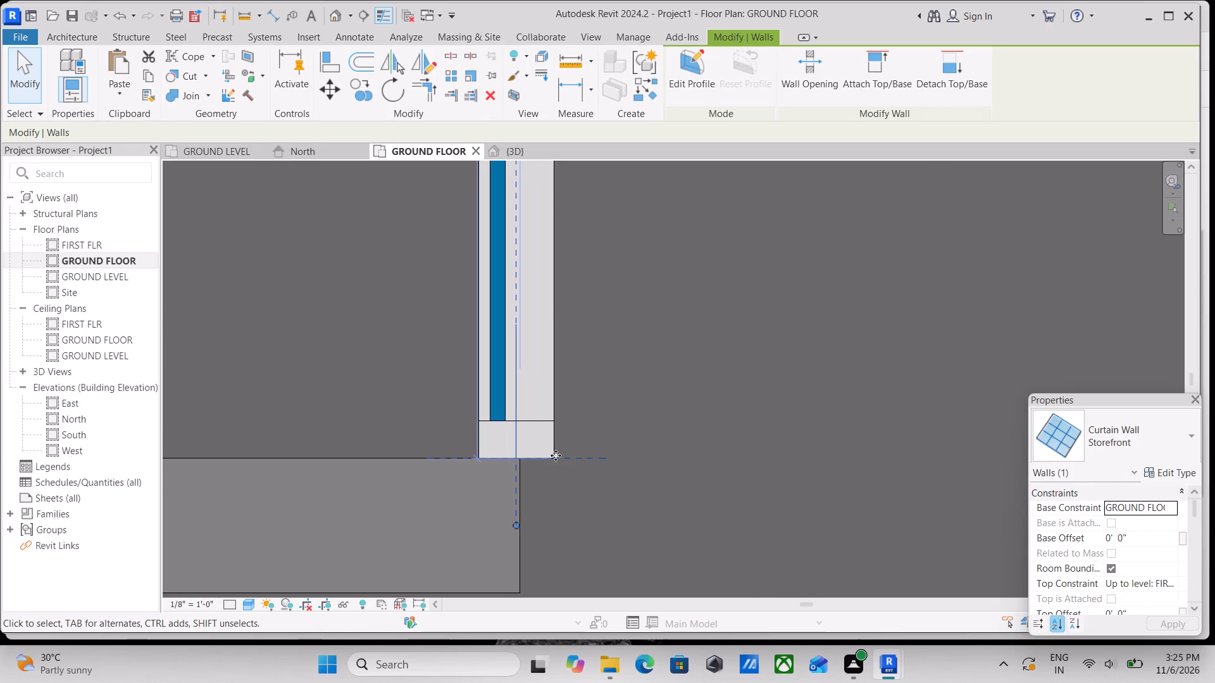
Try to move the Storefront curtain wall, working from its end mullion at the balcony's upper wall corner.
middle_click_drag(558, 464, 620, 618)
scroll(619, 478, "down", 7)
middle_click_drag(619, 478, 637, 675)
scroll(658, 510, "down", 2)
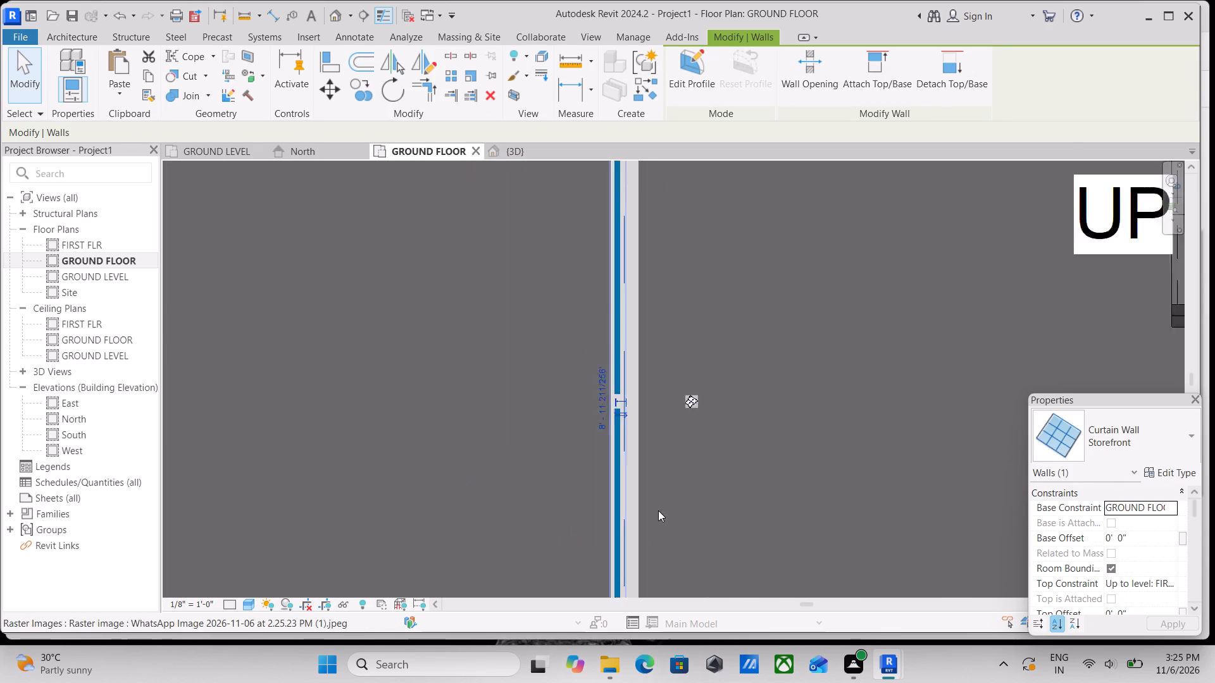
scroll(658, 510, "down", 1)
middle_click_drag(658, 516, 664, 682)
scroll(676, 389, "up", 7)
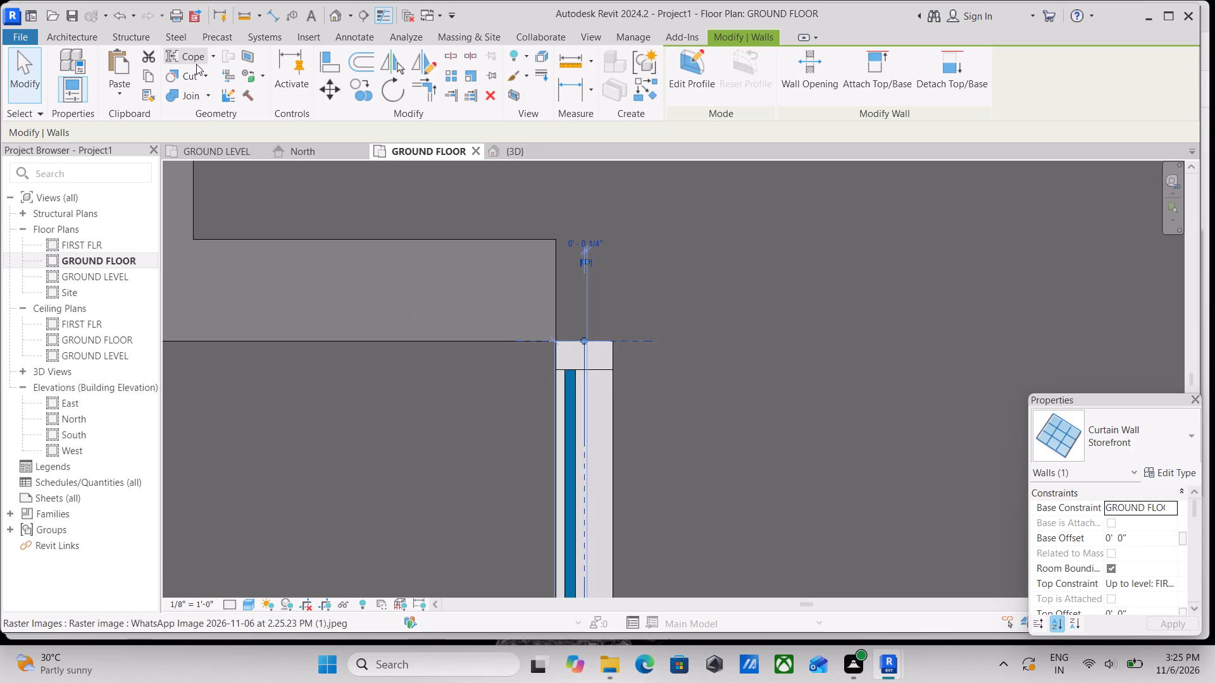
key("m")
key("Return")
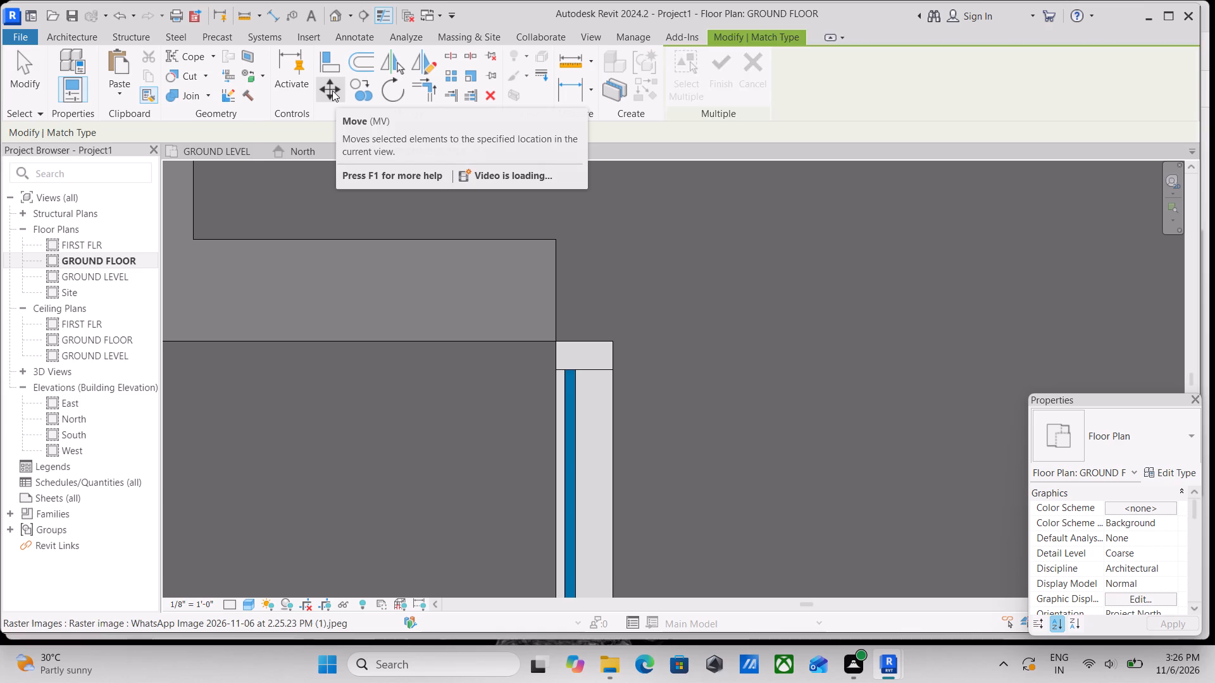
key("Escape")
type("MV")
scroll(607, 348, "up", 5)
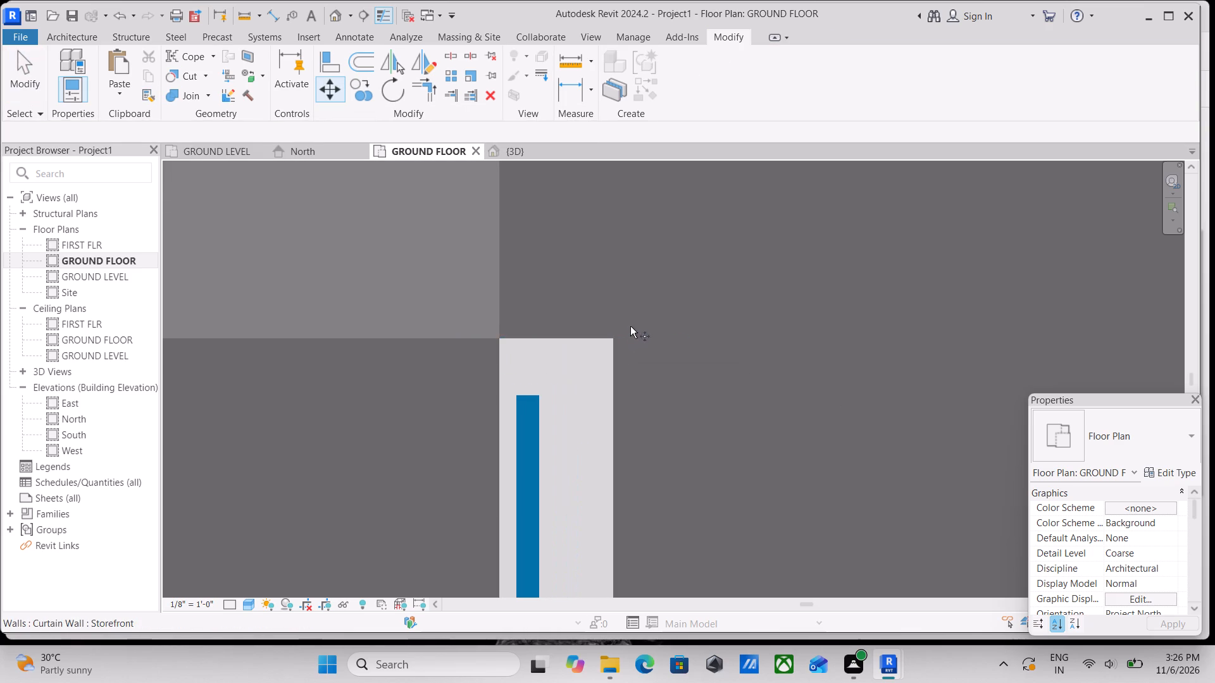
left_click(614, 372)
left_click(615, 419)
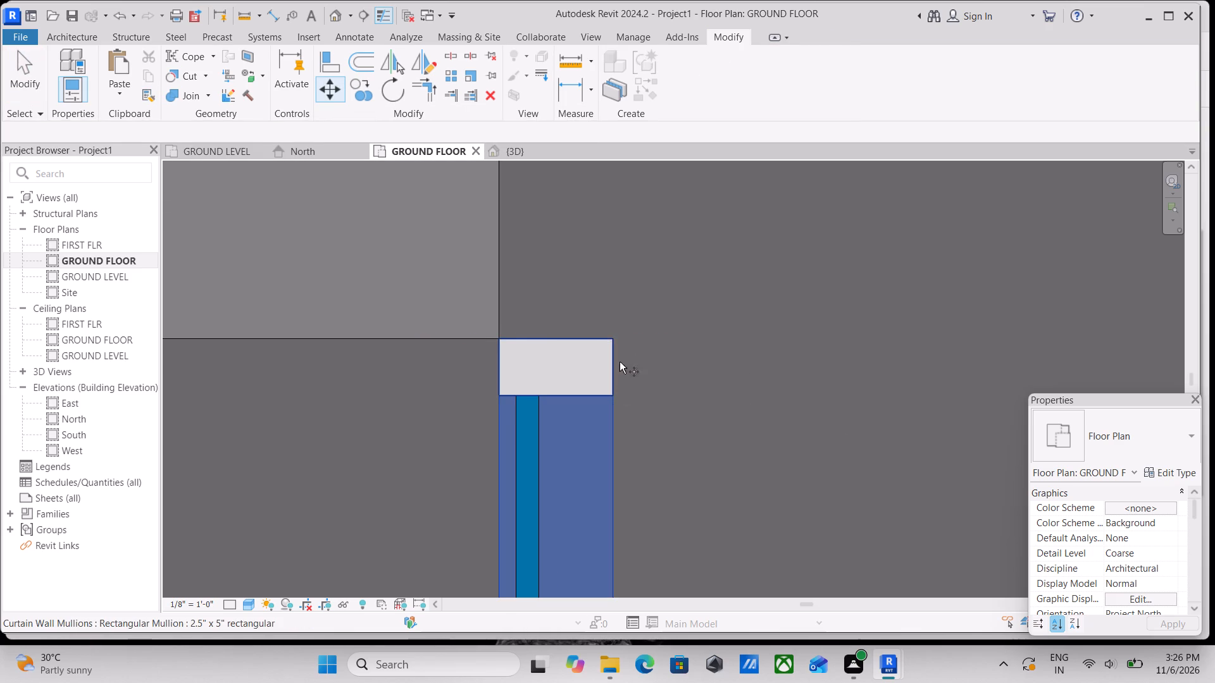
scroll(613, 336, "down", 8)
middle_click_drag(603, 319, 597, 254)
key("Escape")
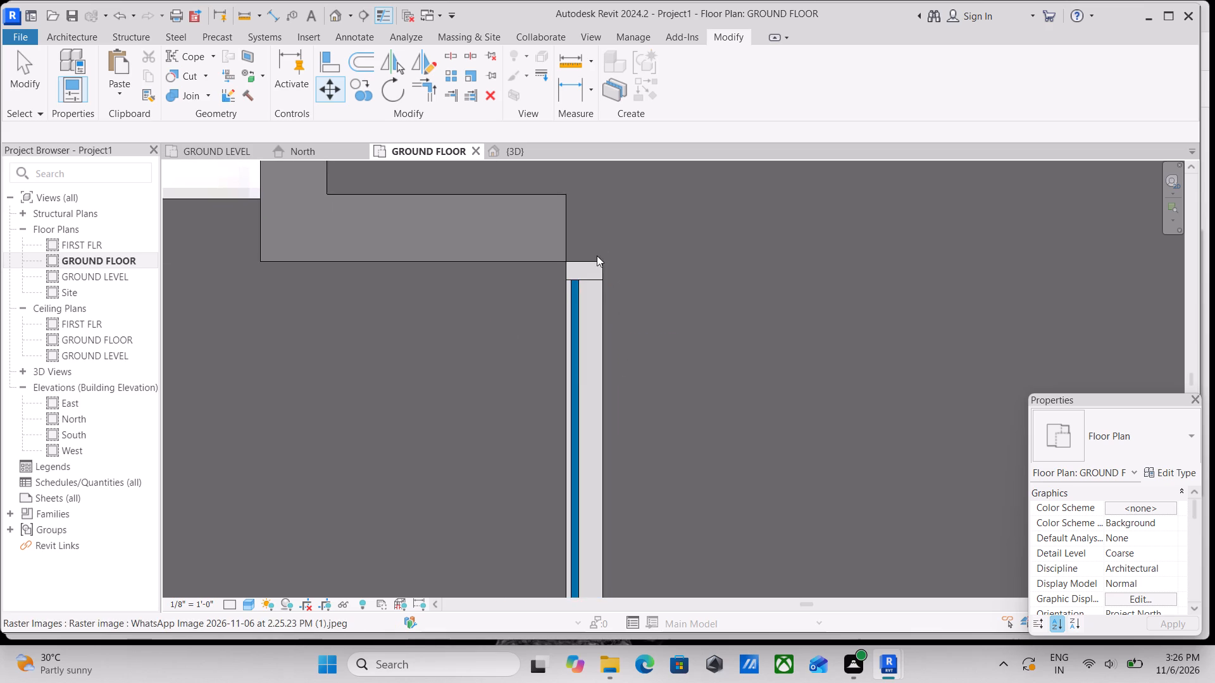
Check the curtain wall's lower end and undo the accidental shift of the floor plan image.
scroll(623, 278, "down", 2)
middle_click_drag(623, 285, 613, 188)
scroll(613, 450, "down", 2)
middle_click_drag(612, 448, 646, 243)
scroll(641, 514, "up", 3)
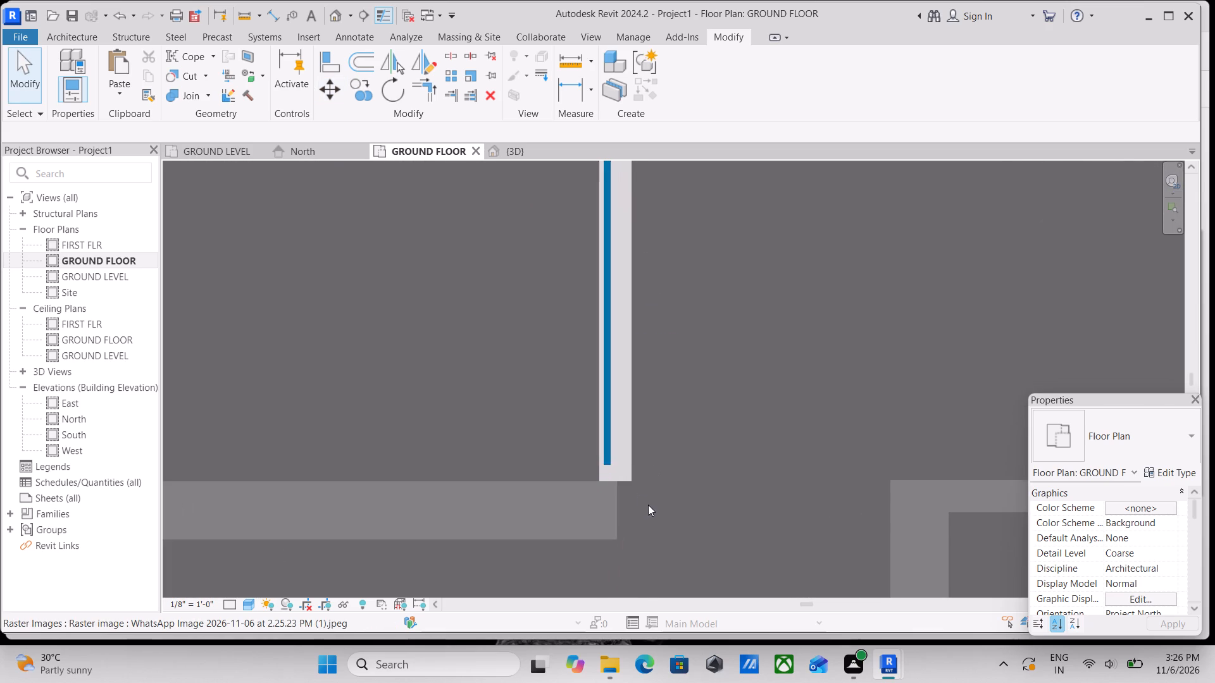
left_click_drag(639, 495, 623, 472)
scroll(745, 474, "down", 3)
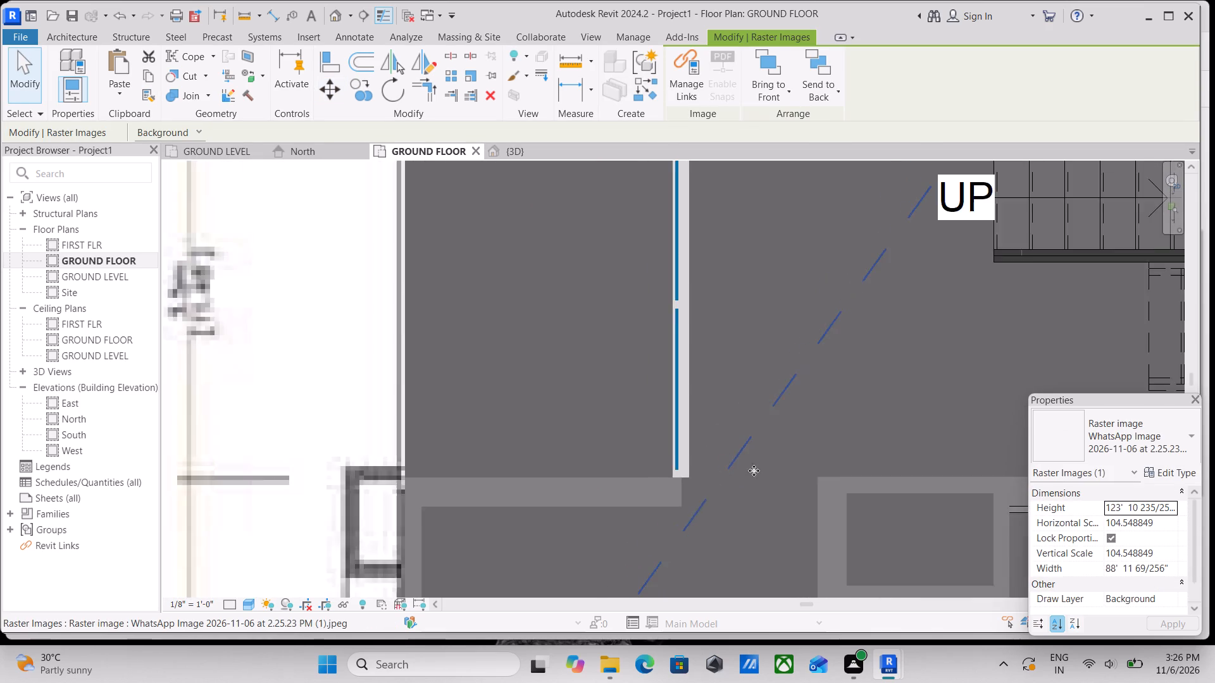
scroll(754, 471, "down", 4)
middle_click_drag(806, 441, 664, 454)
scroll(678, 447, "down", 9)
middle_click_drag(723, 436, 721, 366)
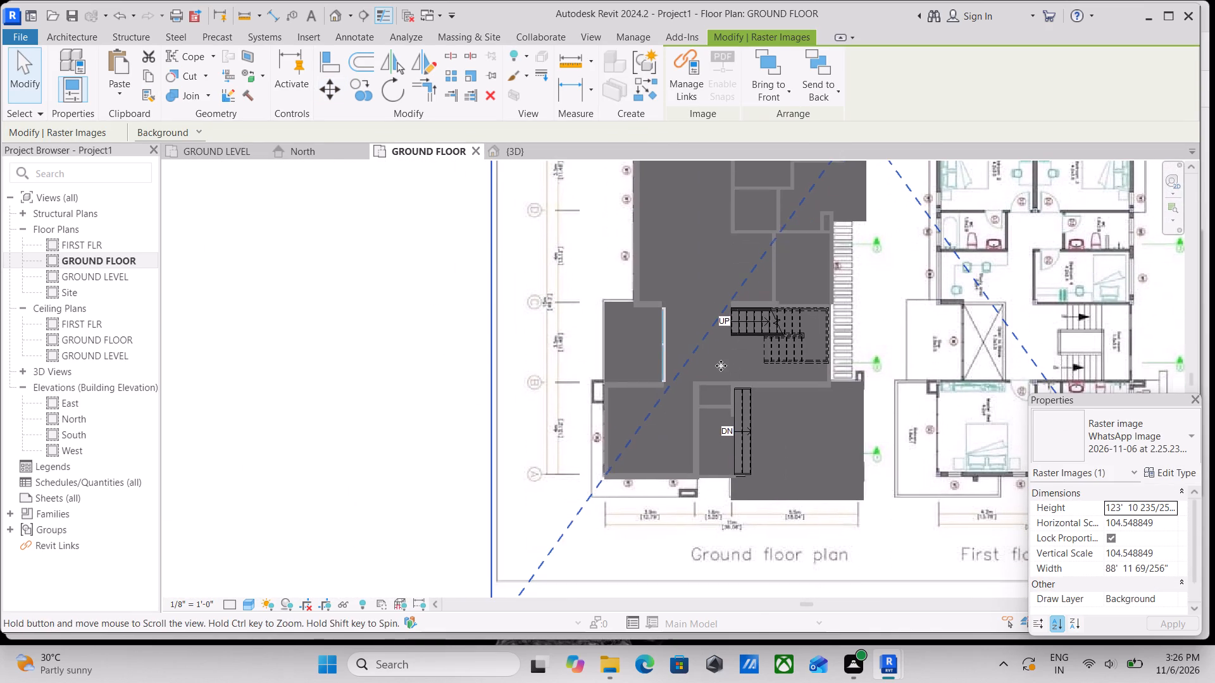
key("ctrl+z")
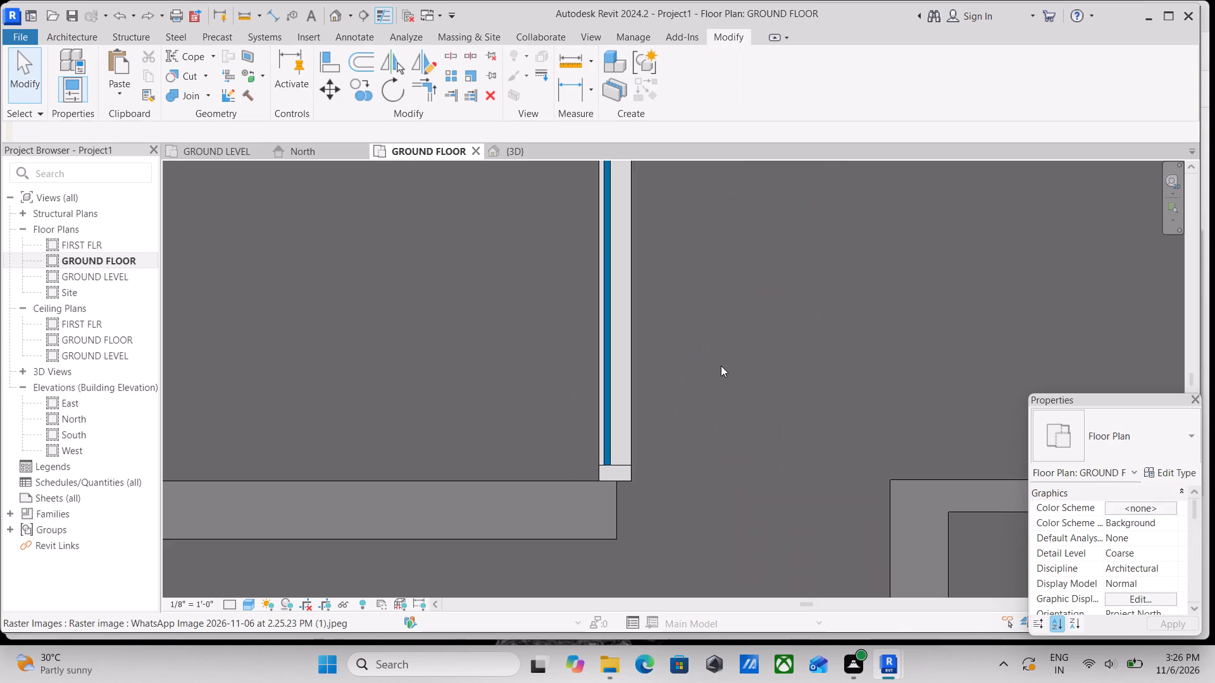
Pin the floor plan raster image so it cannot be moved accidentally.
scroll(721, 366, "down", 16)
middle_click_drag(702, 376, 677, 533)
scroll(677, 534, "up", 1)
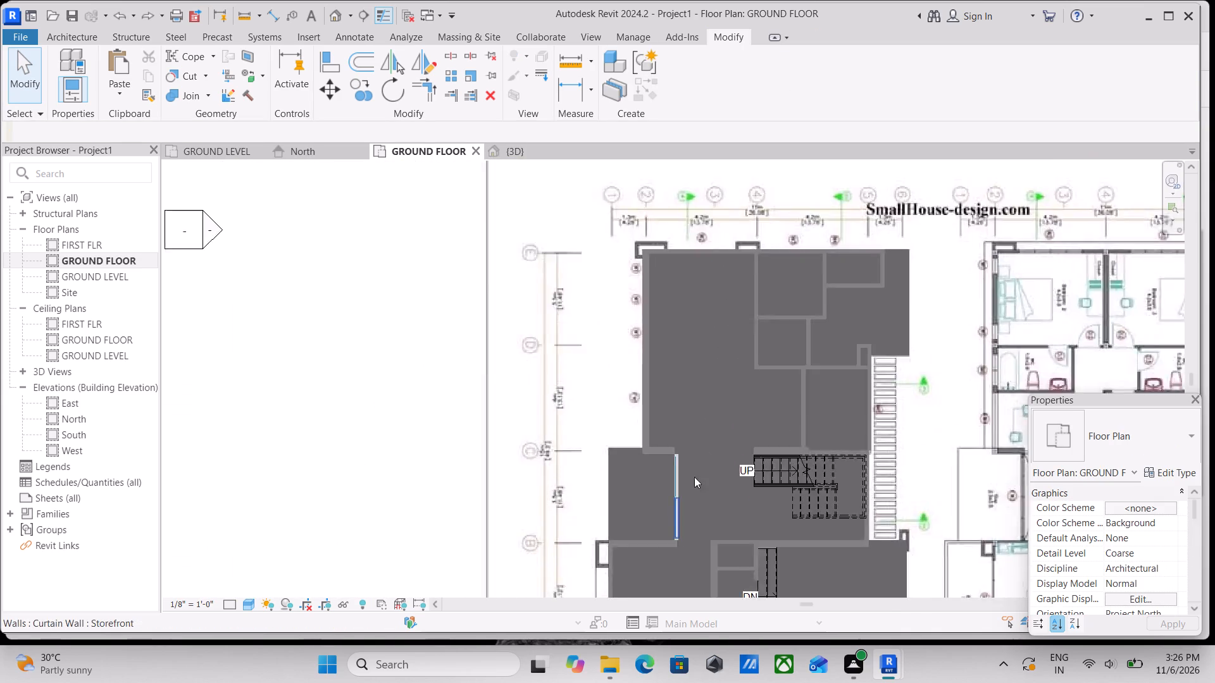
scroll(702, 450, "down", 4)
left_click(580, 290)
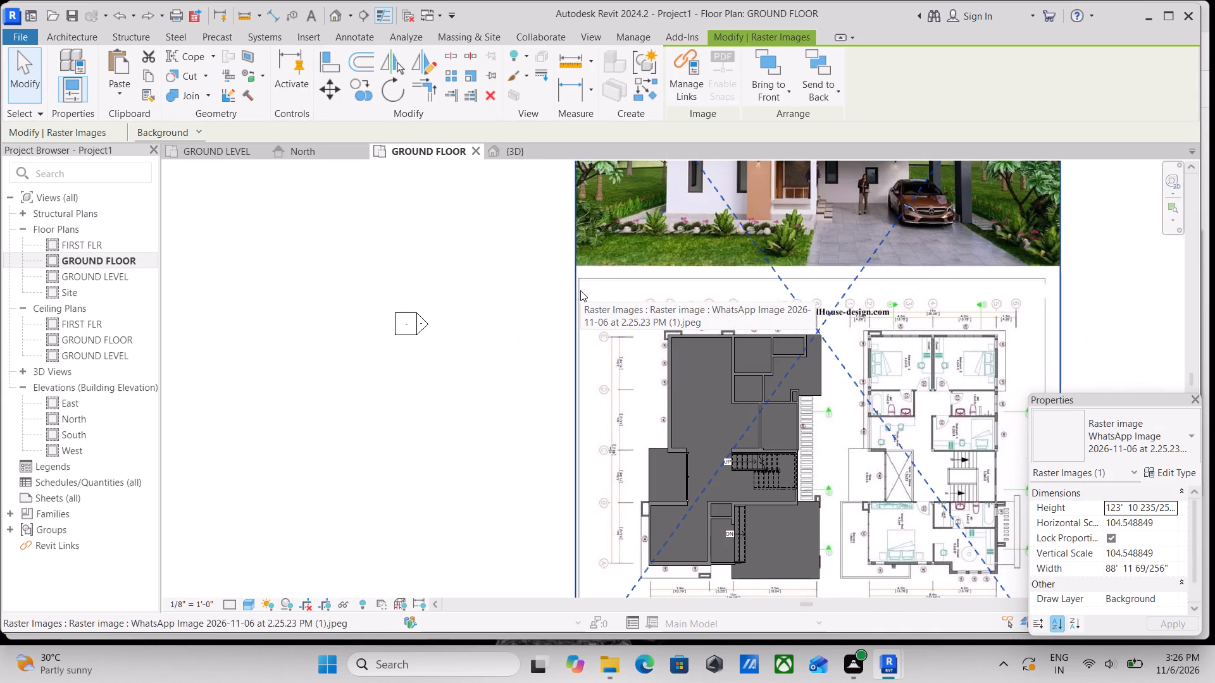
type("PN")
scroll(792, 319, "down", 2)
middle_click_drag(792, 319, 663, 397)
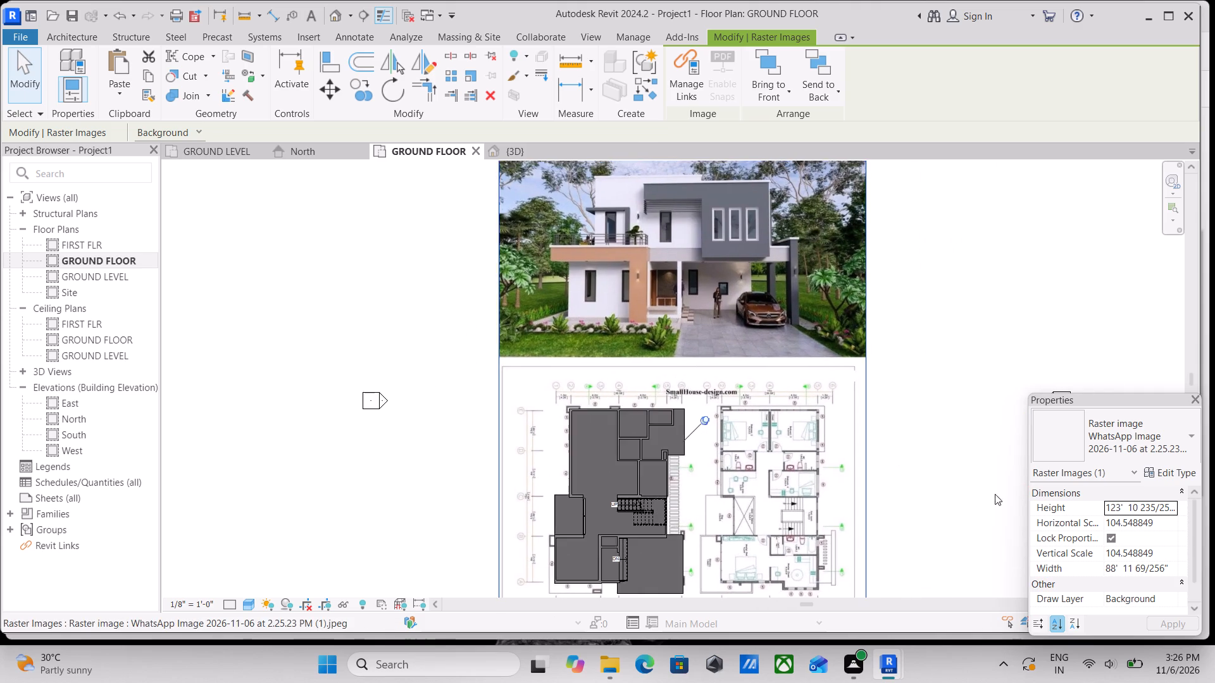
scroll(809, 476, "up", 3)
scroll(502, 421, "up", 2)
key("Escape")
Examine the Storefront curtain wall's alignment with the exterior walls at both ends of the balcony opening.
scroll(545, 389, "up", 3)
middle_click_drag(450, 443, 554, 335)
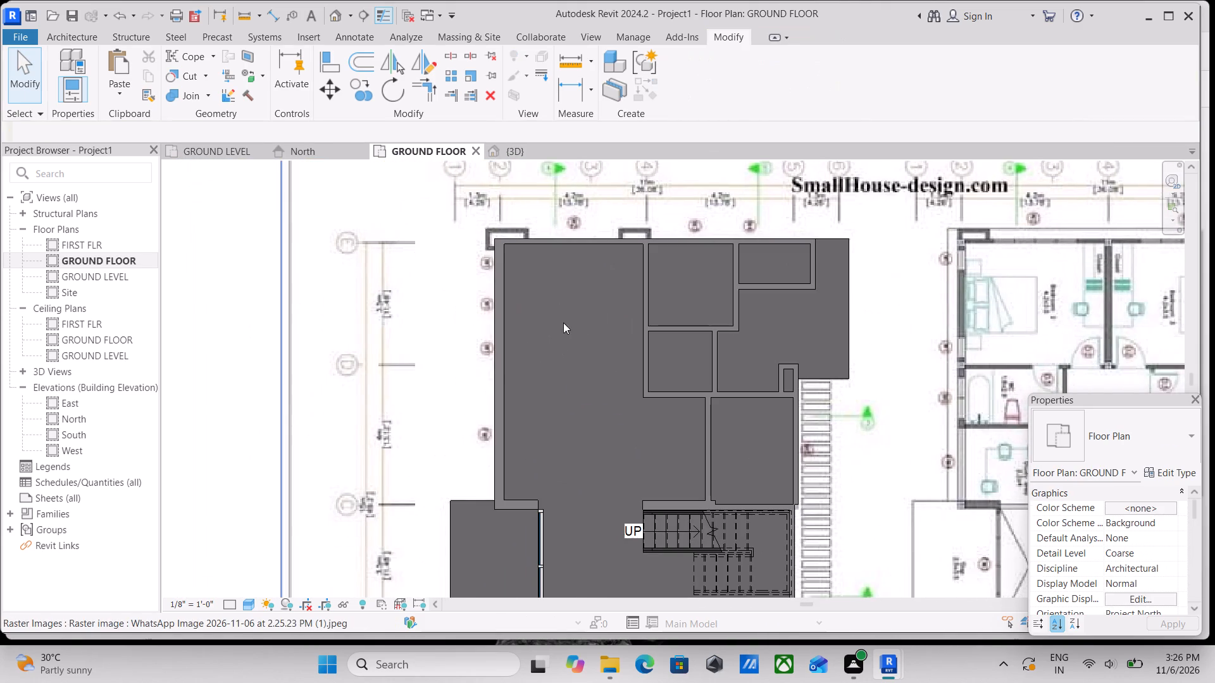
middle_click_drag(510, 472, 551, 321)
scroll(604, 500, "up", 3)
scroll(564, 439, "up", 8)
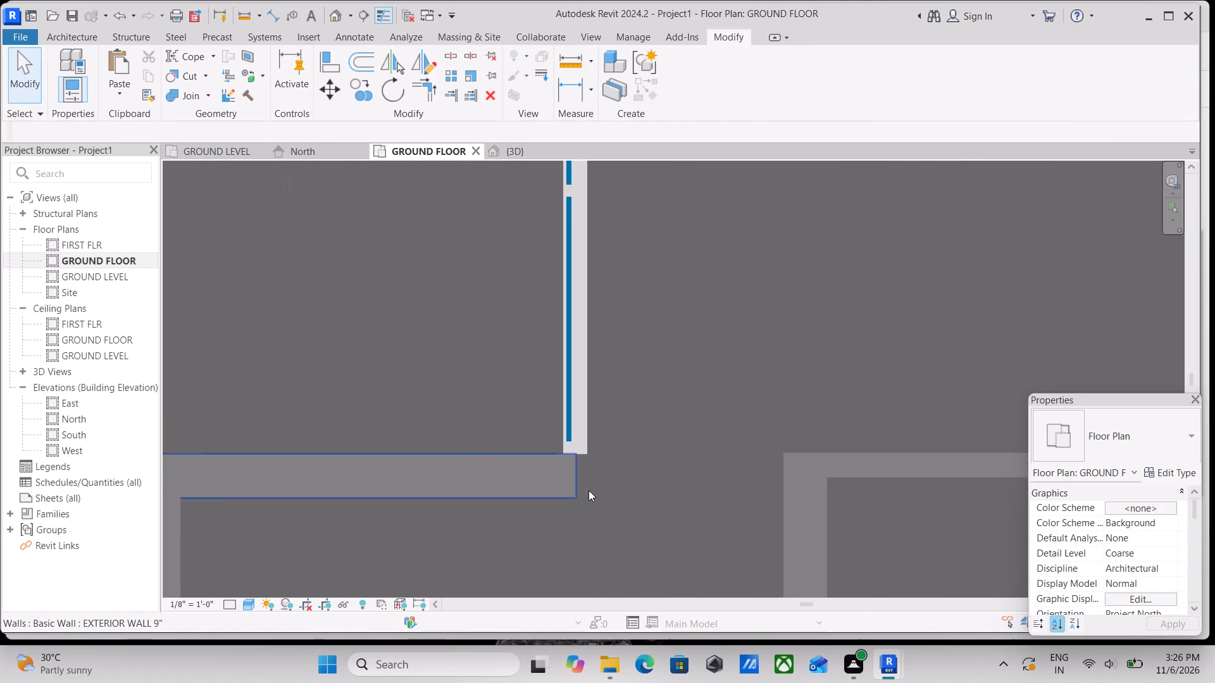
scroll(589, 490, "up", 7)
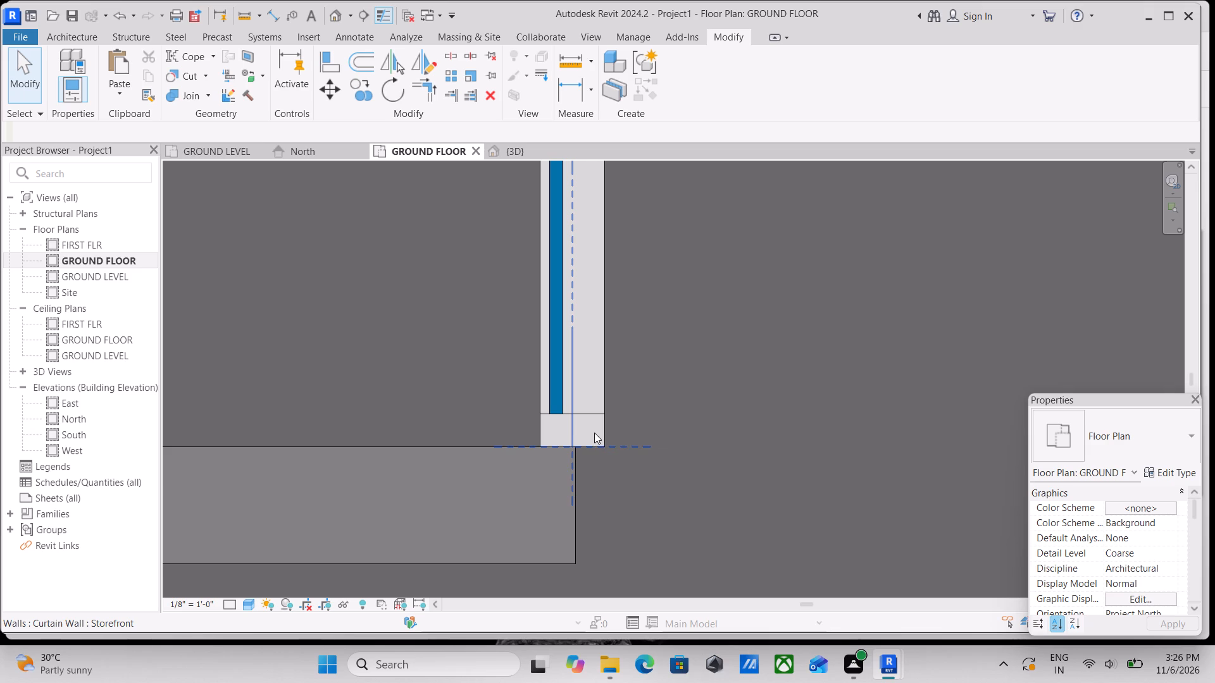
scroll(594, 433, "up", 1)
middle_click_drag(594, 433, 614, 417)
scroll(624, 444, "up", 2)
middle_click_drag(628, 439, 654, 508)
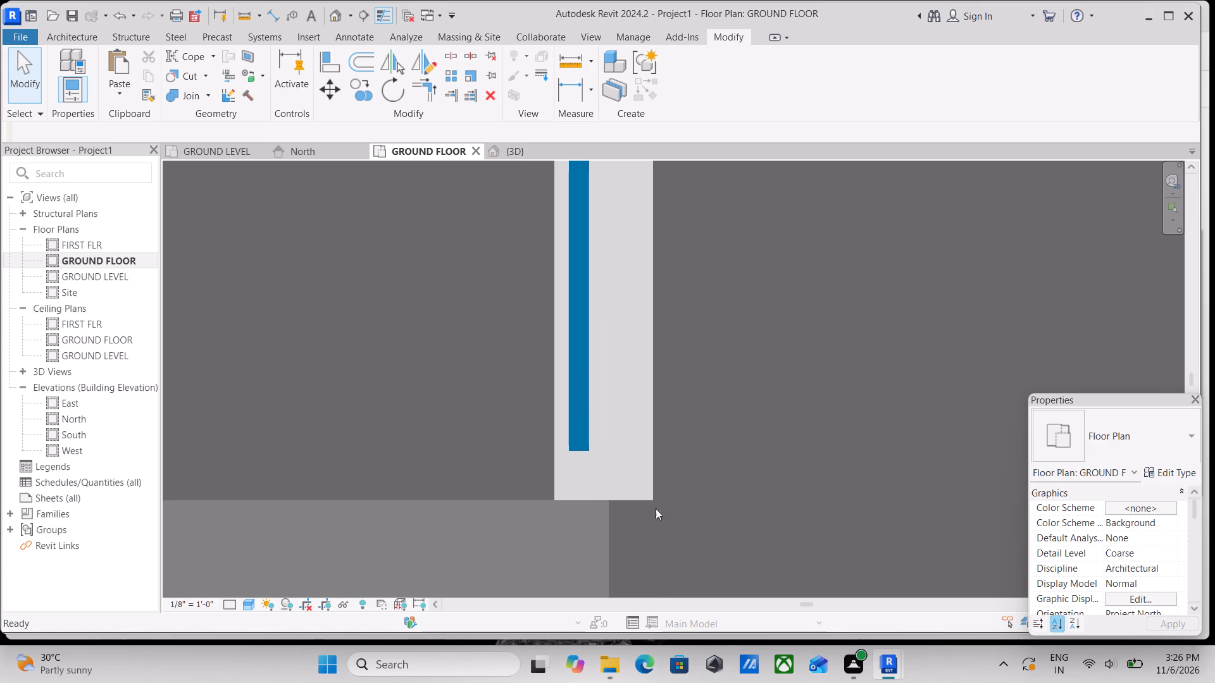
middle_click_drag(691, 331, 699, 503)
middle_click_drag(599, 422, 683, 625)
scroll(640, 370, "down", 2)
middle_click_drag(642, 374, 639, 448)
middle_click_drag(680, 366, 680, 391)
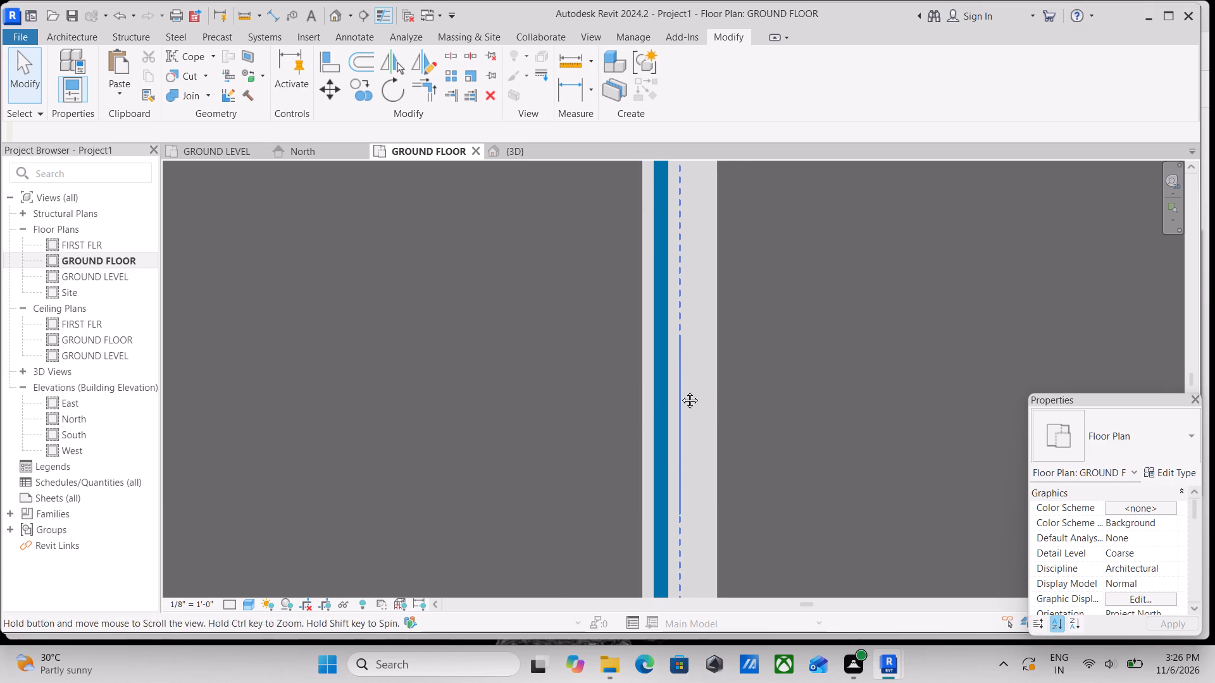
middle_click_drag(680, 391, 681, 515)
scroll(681, 504, "down", 1)
scroll(689, 350, "down", 3)
middle_click_drag(680, 398, 671, 533)
scroll(675, 331, "down", 2)
middle_click_drag(659, 479, 659, 543)
middle_click_drag(664, 336, 647, 553)
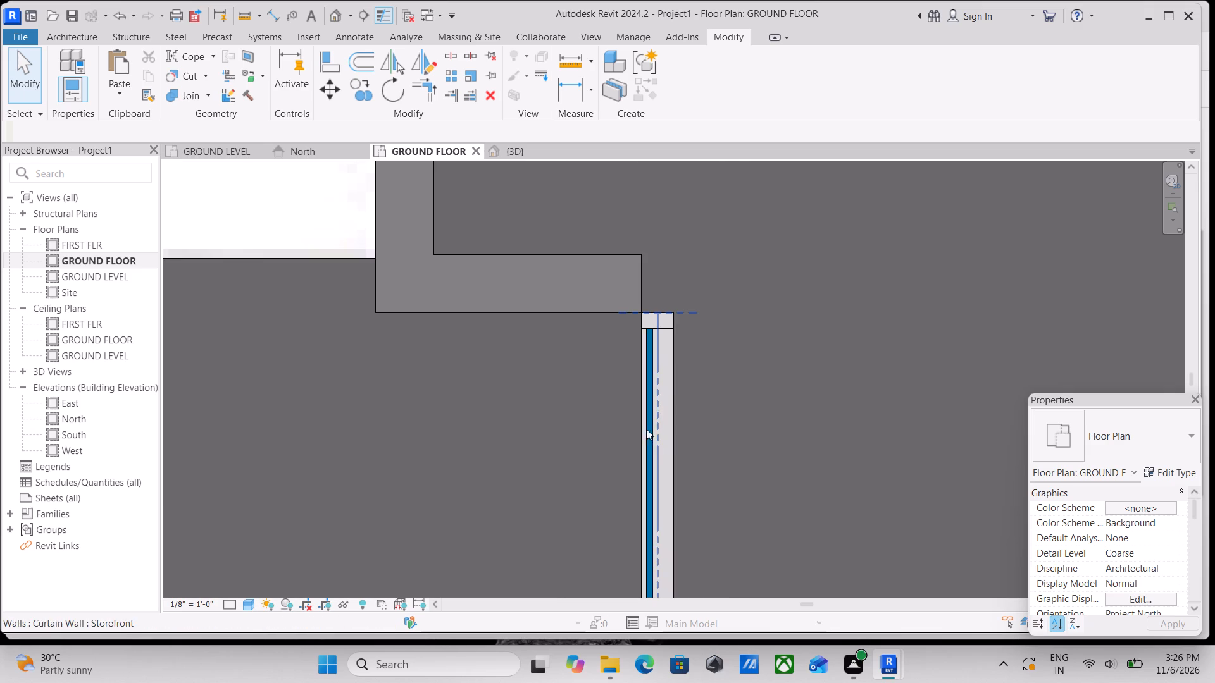
scroll(640, 320, "up", 7)
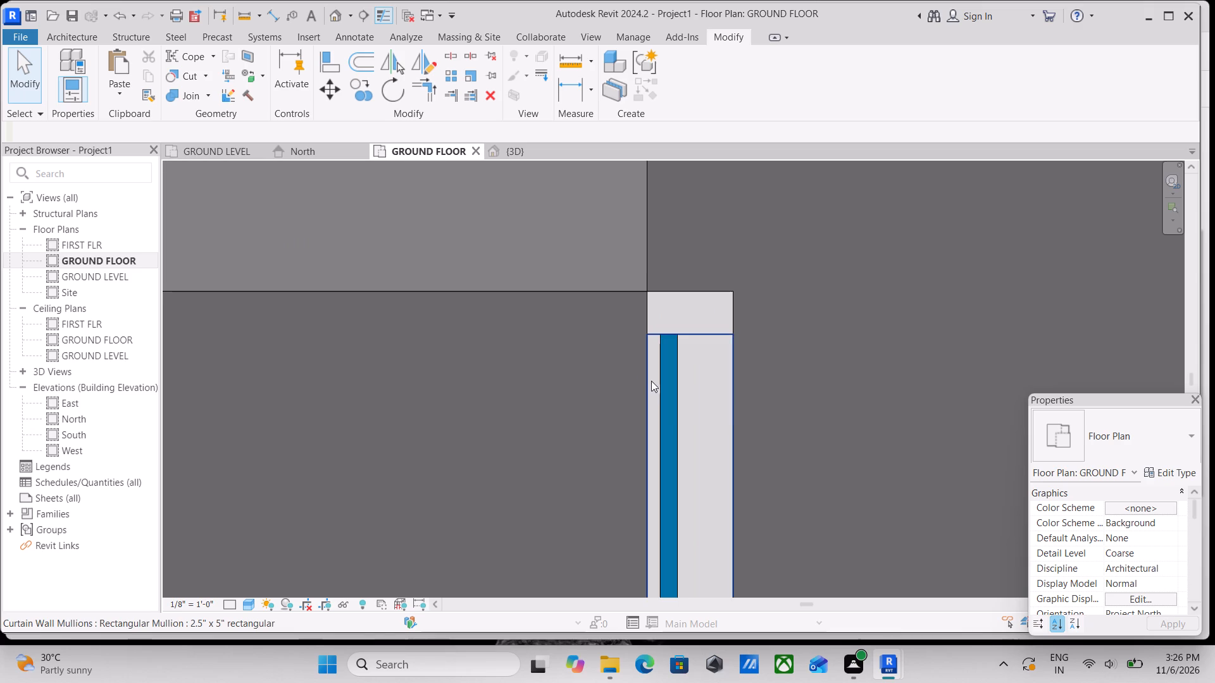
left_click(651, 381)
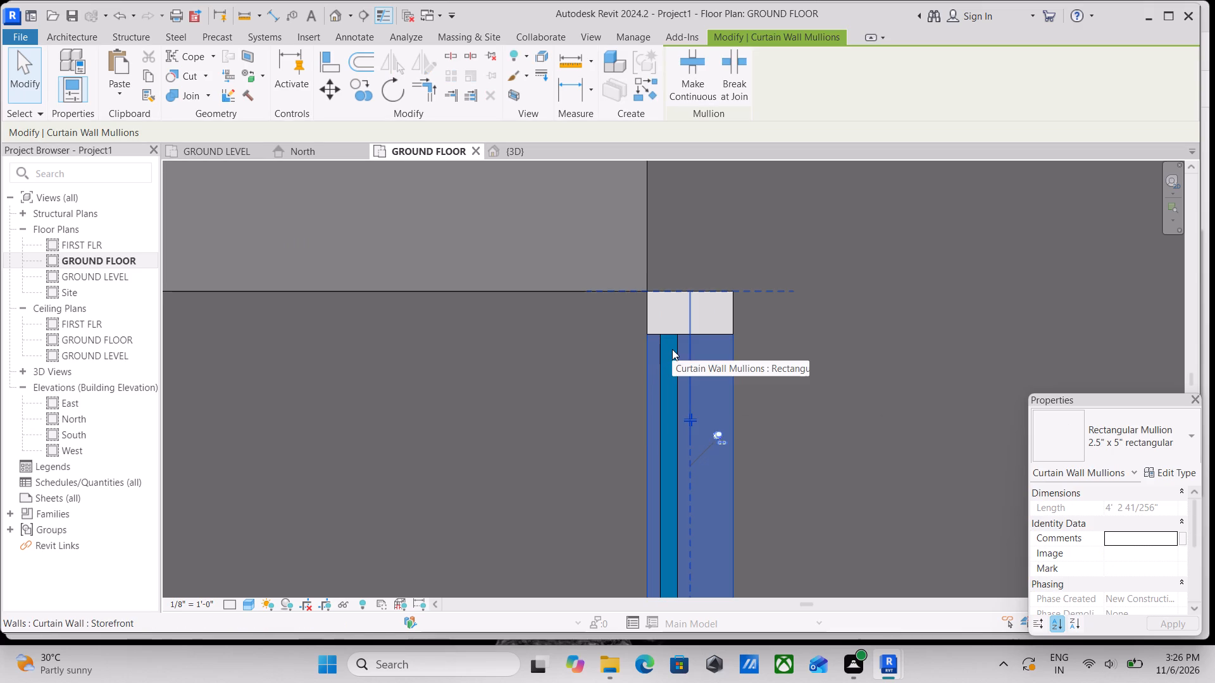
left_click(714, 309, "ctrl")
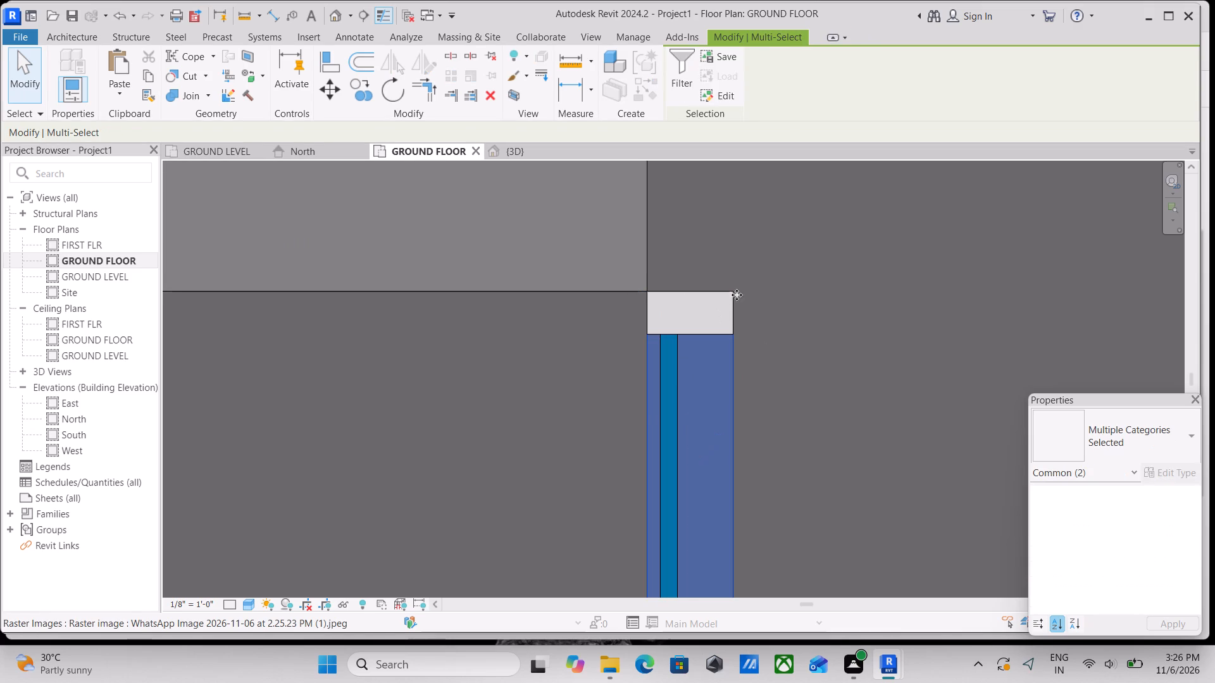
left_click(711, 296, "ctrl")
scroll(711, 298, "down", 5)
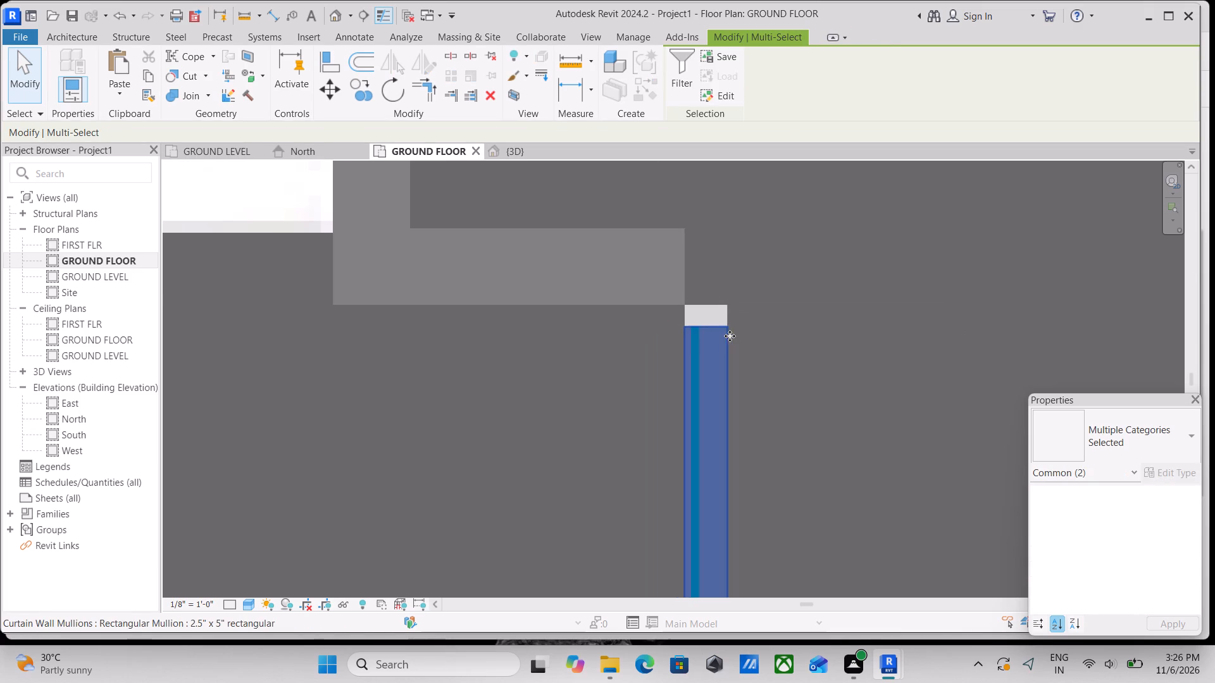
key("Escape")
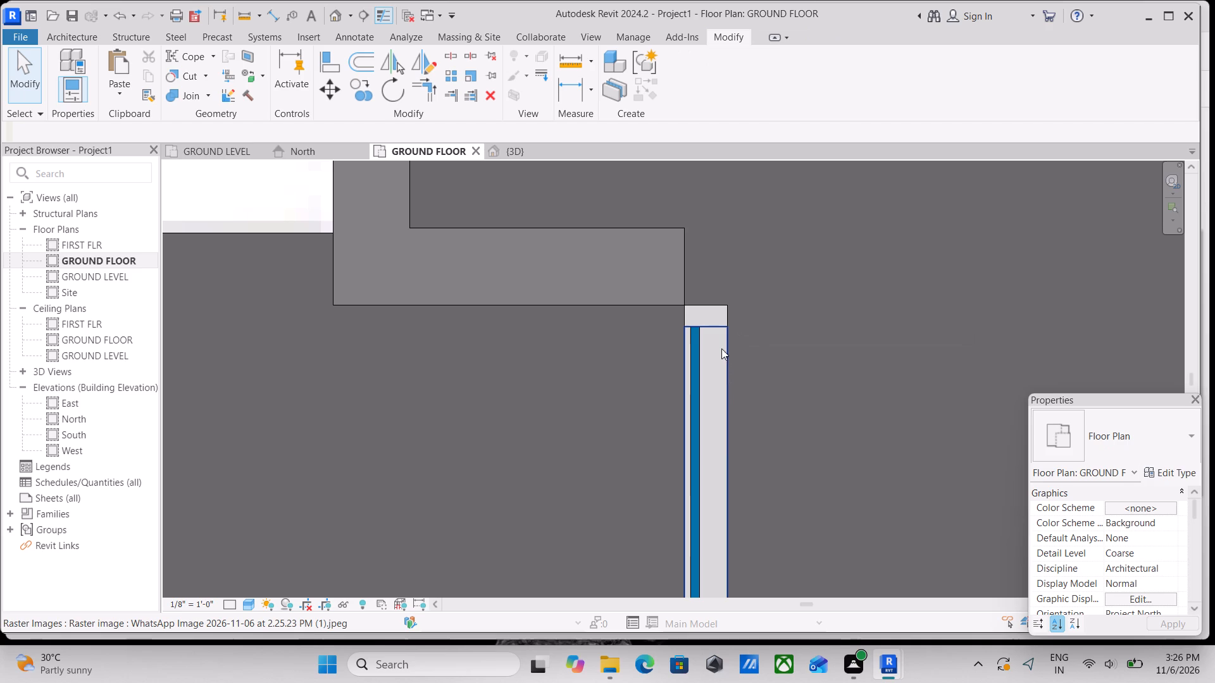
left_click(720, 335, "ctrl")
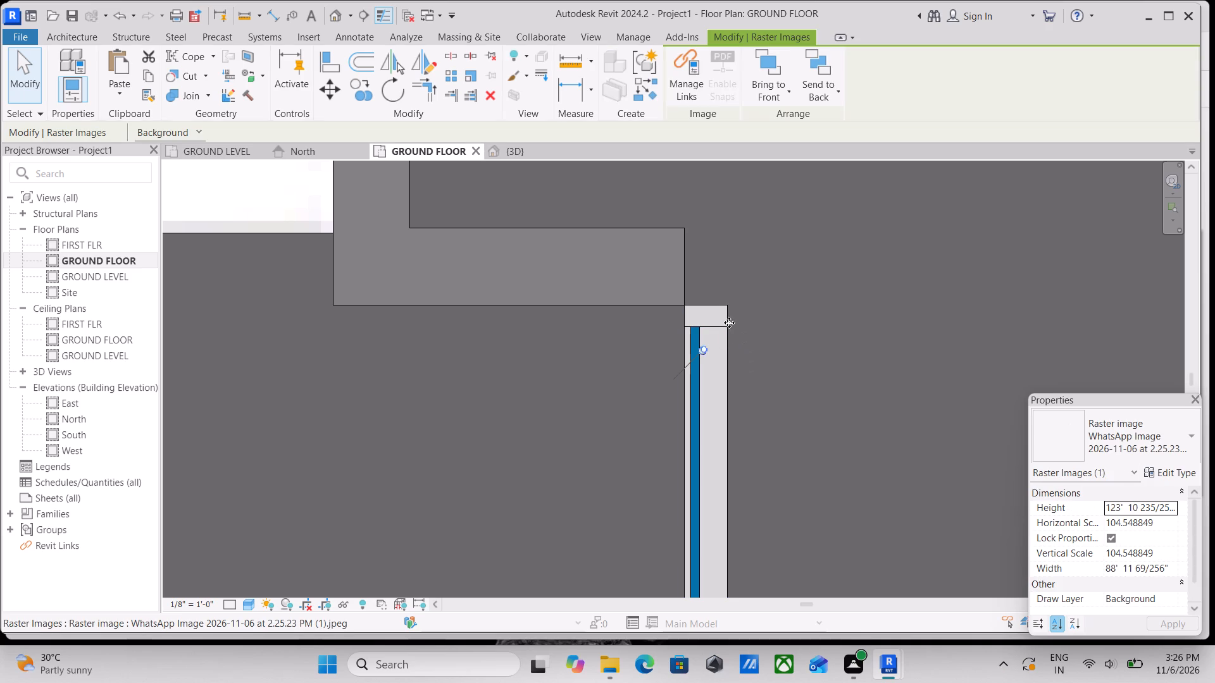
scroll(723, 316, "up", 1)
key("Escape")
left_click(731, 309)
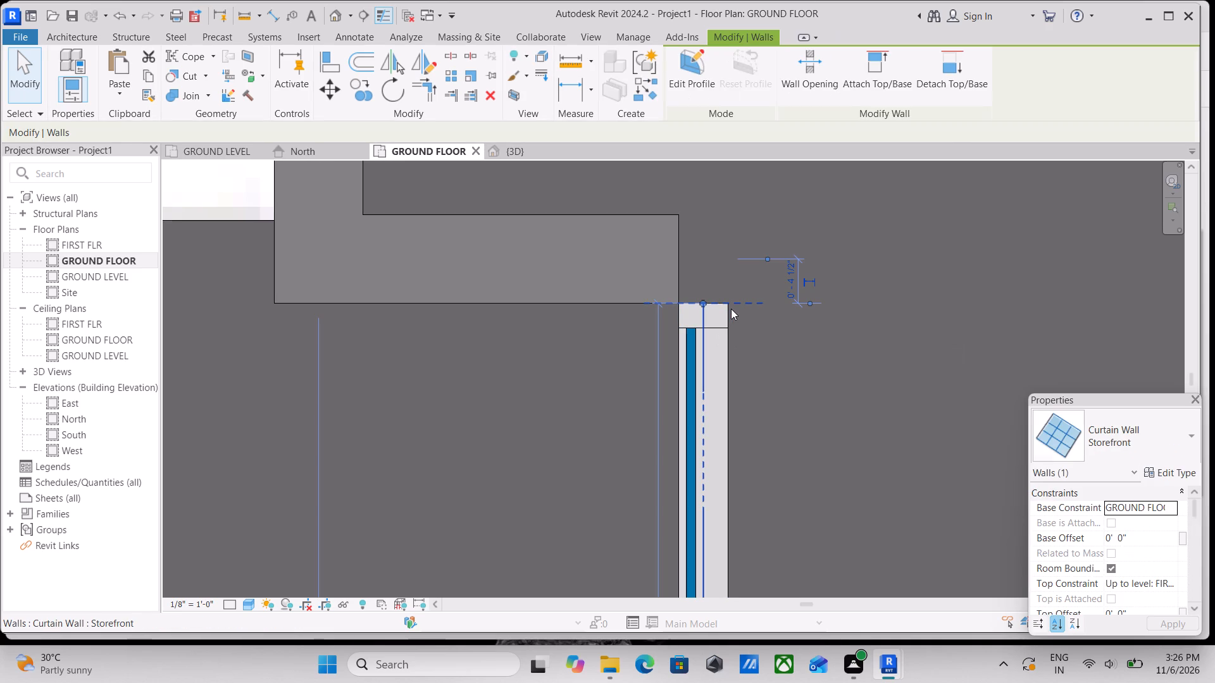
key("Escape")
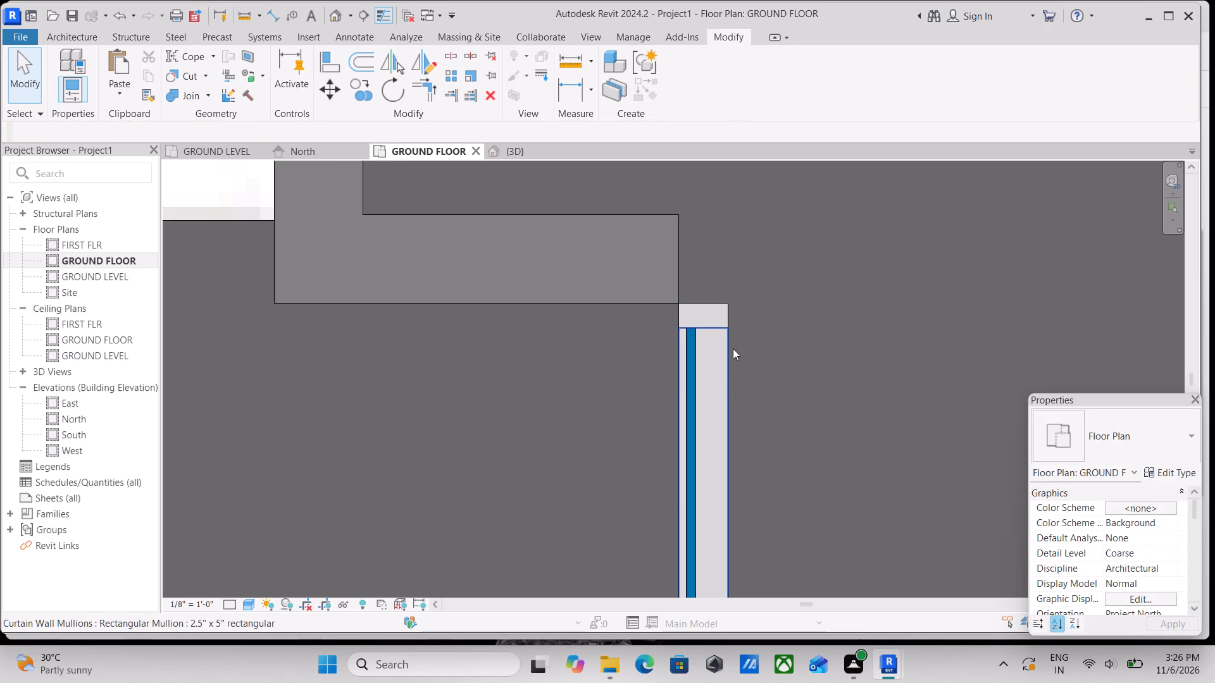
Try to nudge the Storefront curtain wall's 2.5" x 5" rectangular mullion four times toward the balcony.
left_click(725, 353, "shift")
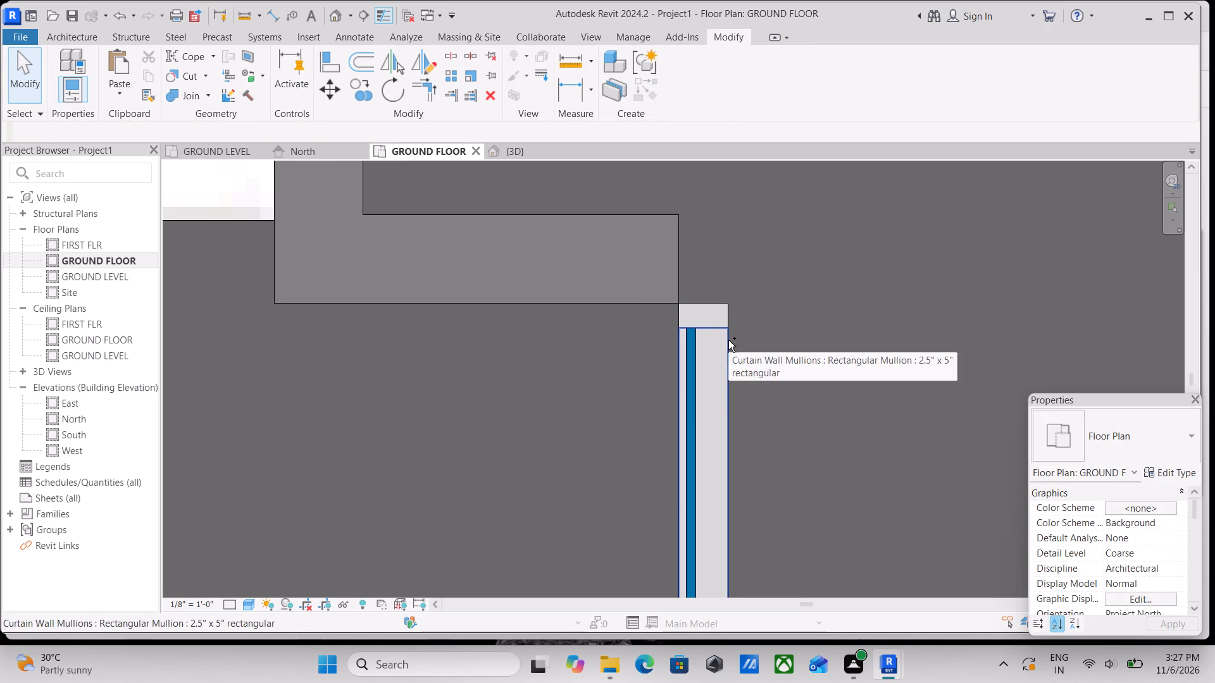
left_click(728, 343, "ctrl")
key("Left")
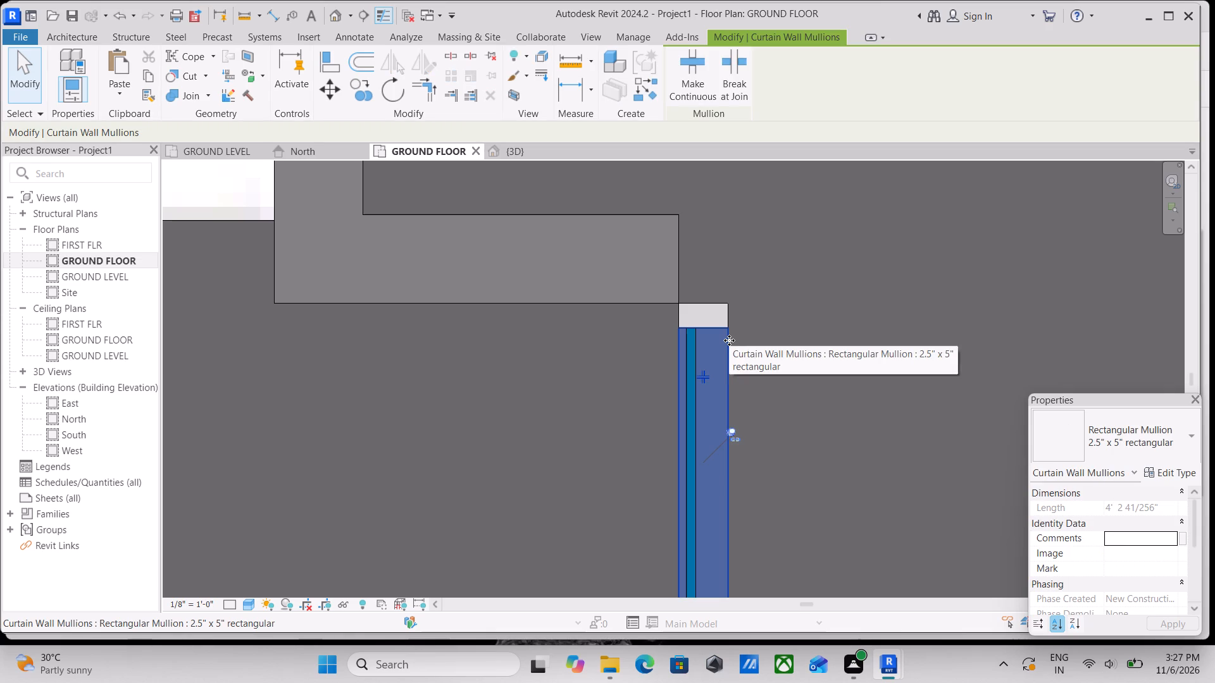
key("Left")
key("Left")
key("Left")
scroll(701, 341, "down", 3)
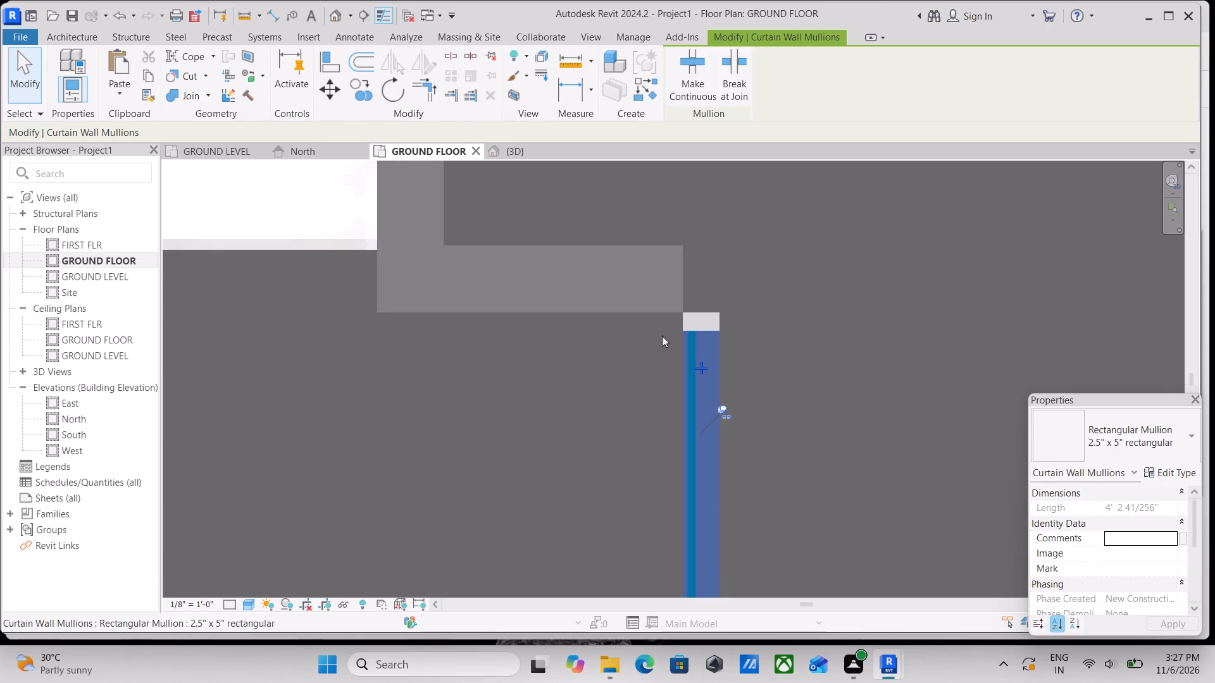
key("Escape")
Examine the Storefront glazing and its wall junctions in the 3D view from the balcony, hall and stair sides.
left_click(515, 151)
scroll(697, 462, "down", 1)
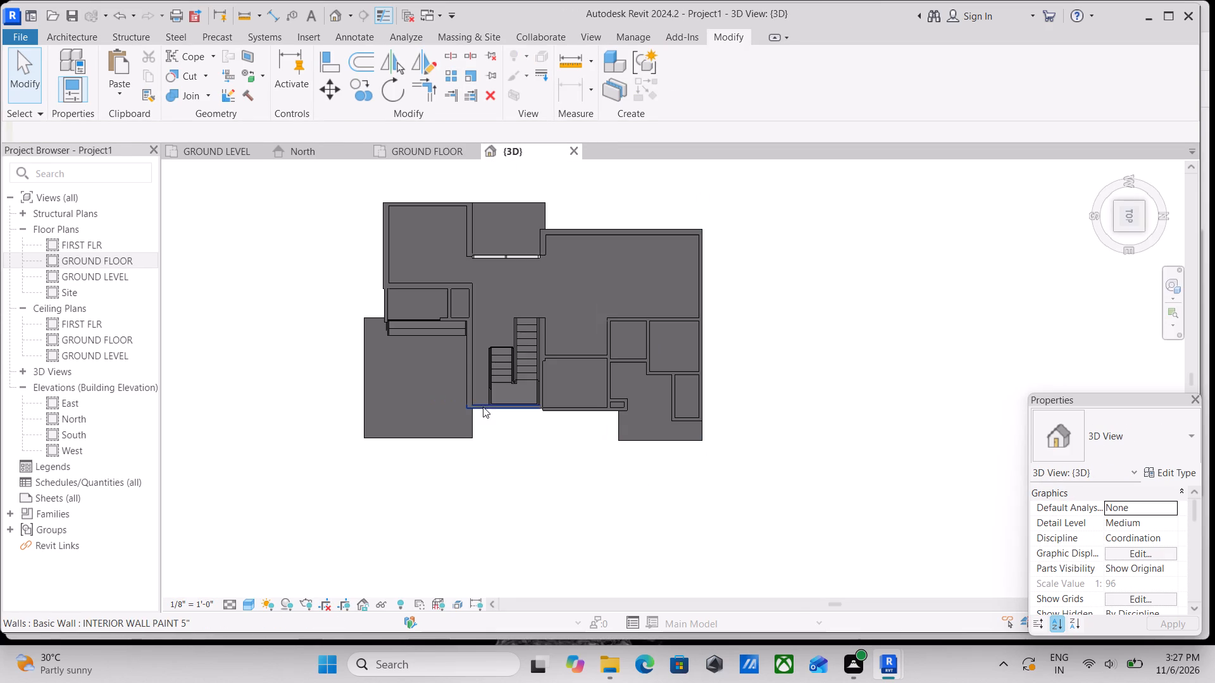
middle_click_drag(477, 397, 690, 309, "shift")
middle_click_drag(661, 519, 682, 214)
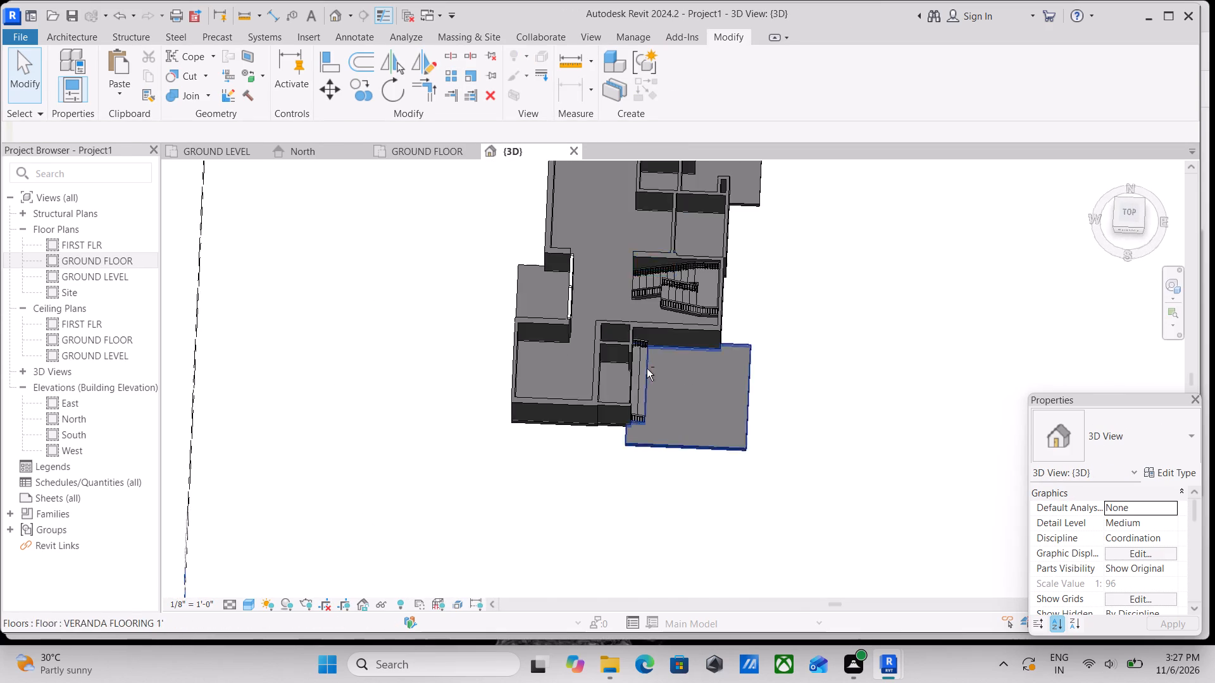
middle_click_drag(644, 376, 854, 278, "shift")
middle_click_drag(835, 326, 649, 527)
middle_click_drag(731, 497, 776, 289, "shift")
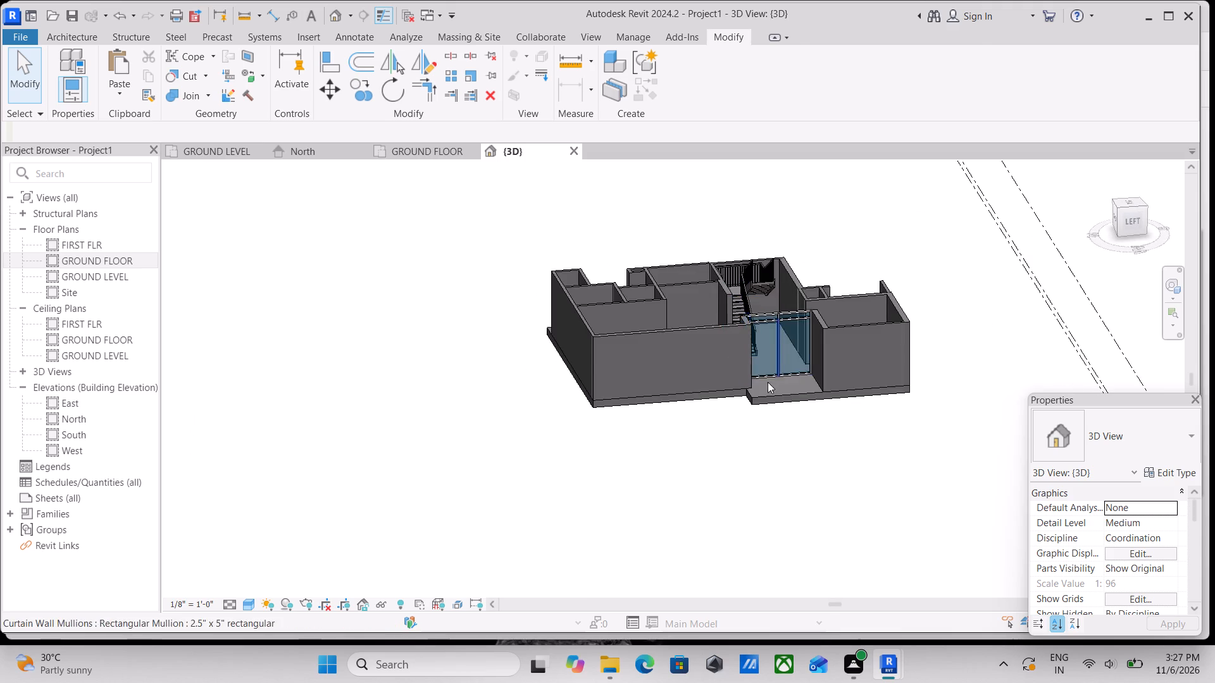
middle_click_drag(768, 382, 785, 452)
middle_click_drag(773, 430, 898, 470, "shift")
middle_click_drag(678, 385, 714, 518)
scroll(827, 457, "up", 4)
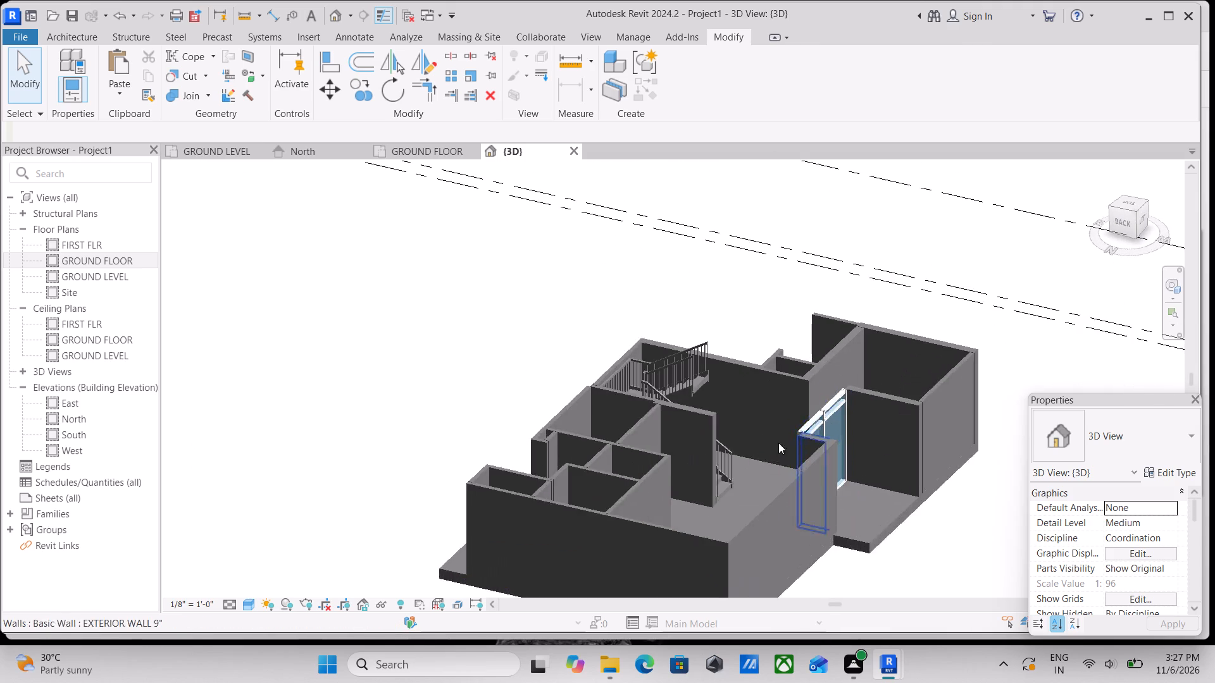
scroll(778, 443, "up", 5)
middle_click_drag(844, 464, 870, 505, "ctrl")
scroll(866, 477, "down", 6)
middle_click_drag(882, 469, 597, 497, "ctrl")
scroll(781, 488, "down", 3)
middle_click_drag(781, 488, 520, 350)
middle_click_drag(741, 412, 311, 568, "shift")
middle_click_drag(364, 517, 368, 515)
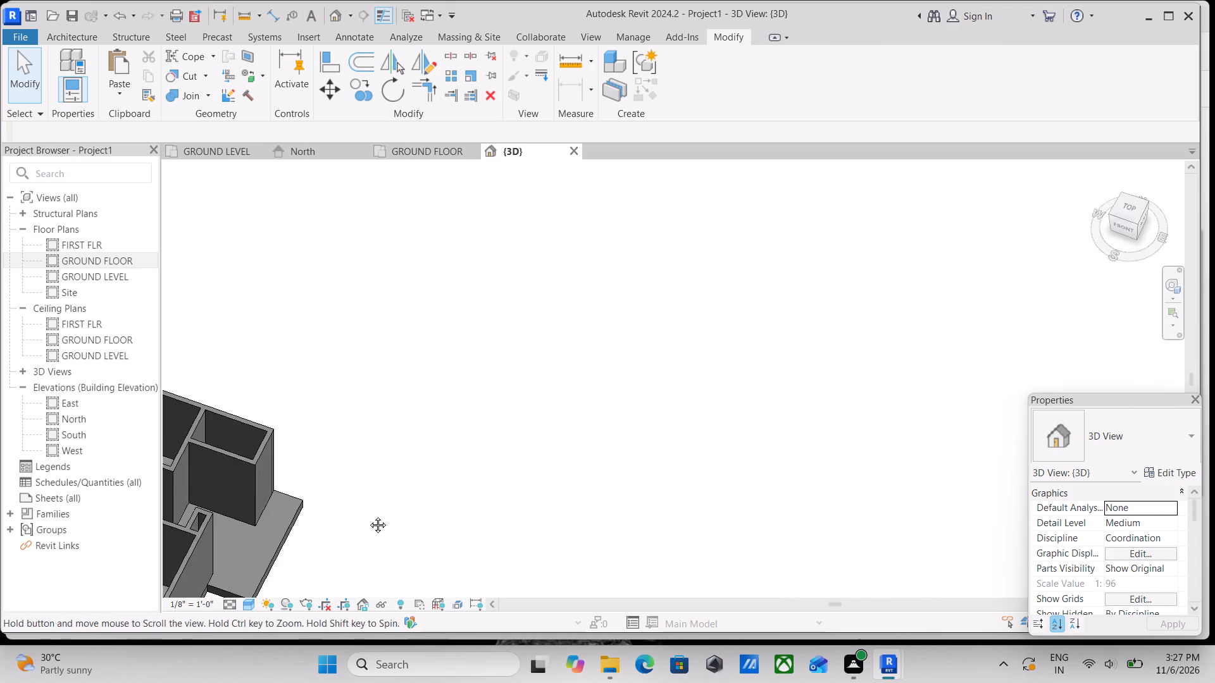
middle_click_drag(368, 515, 757, 299)
middle_click_drag(722, 397, 732, 398)
scroll(541, 436, "down", 3)
middle_click_drag(442, 431, 591, 328)
scroll(551, 355, "up", 2)
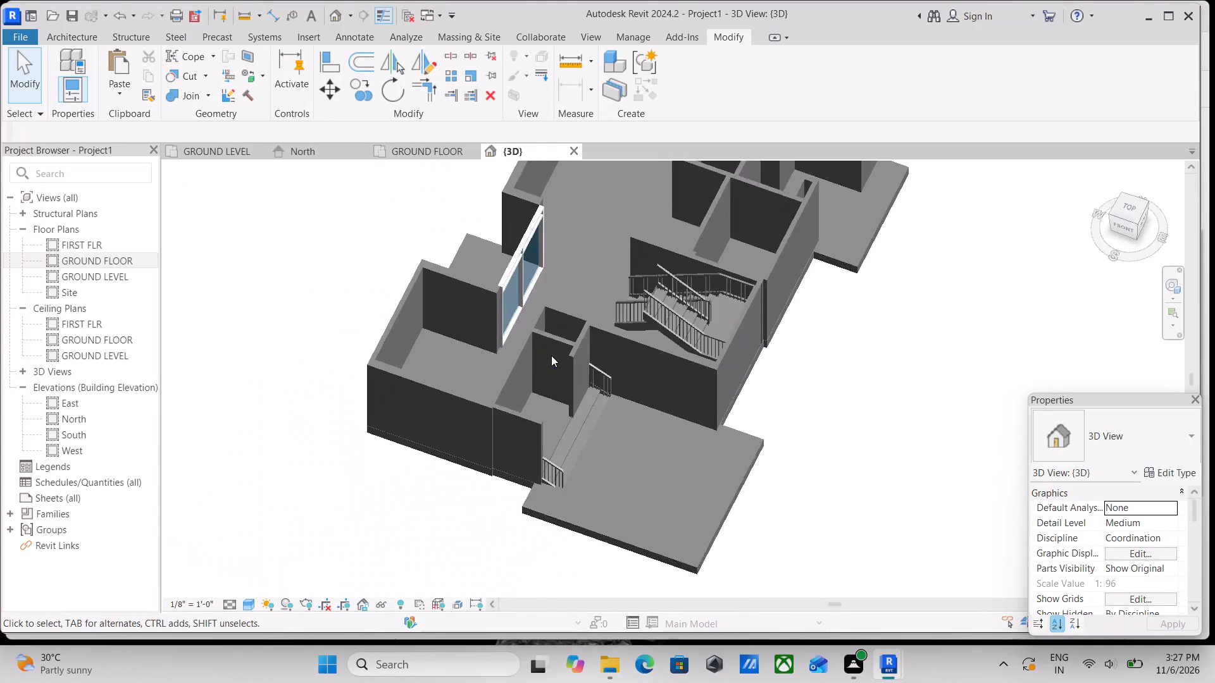
scroll(551, 355, "up", 4)
middle_click_drag(573, 357, 642, 429)
middle_click_drag(661, 429, 709, 446, "shift")
middle_click_drag(787, 397, 585, 400)
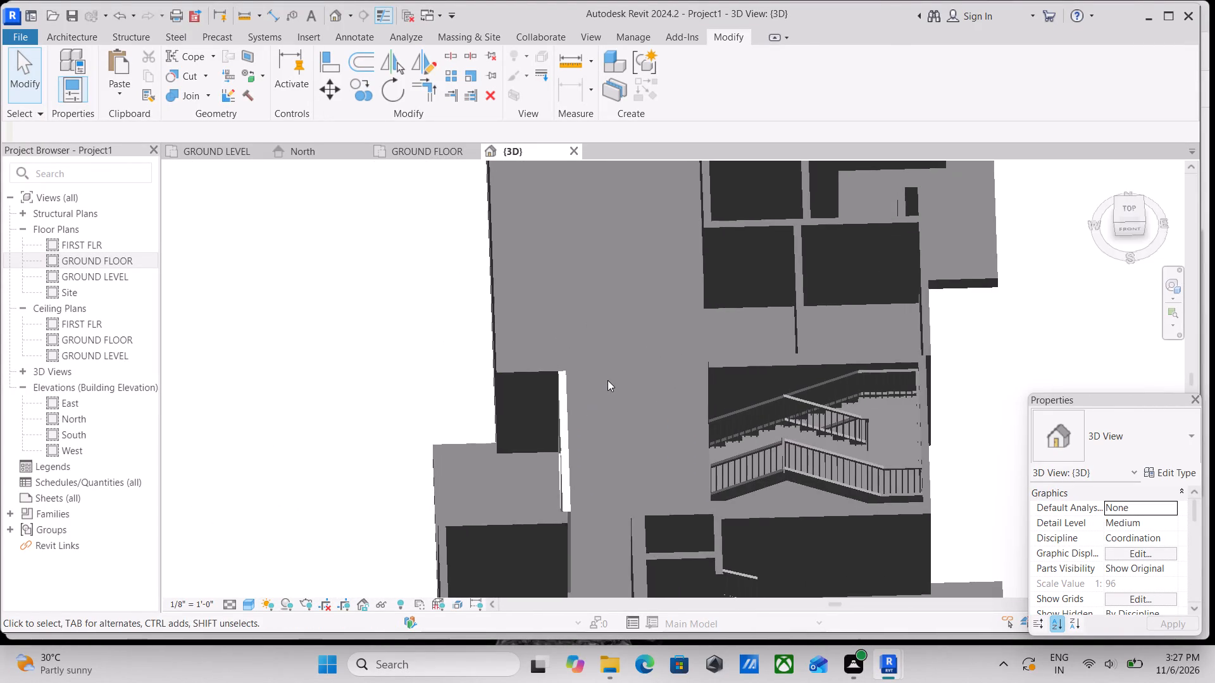
scroll(607, 380, "down", 1)
middle_click_drag(607, 380, 613, 496, "shift")
Return to the GROUND FLOOR plan and view the Storefront curtain wall beside the balcony.
left_click(415, 152)
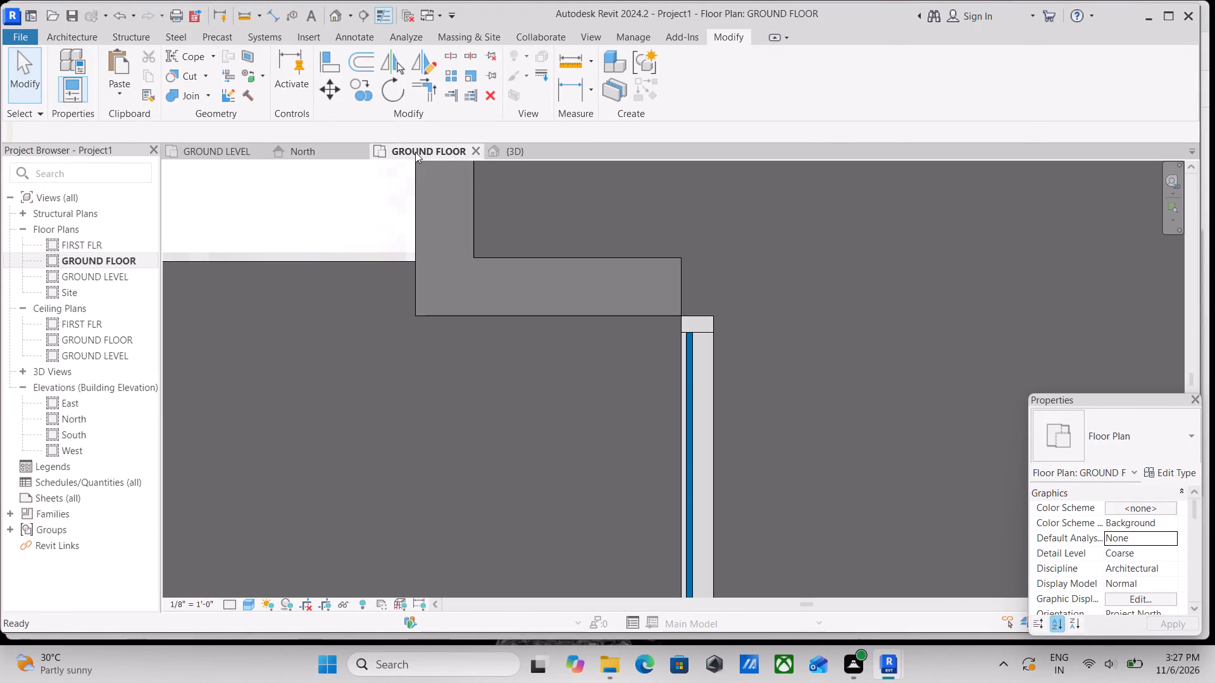
scroll(565, 374, "down", 7)
middle_click_drag(603, 397, 580, 377)
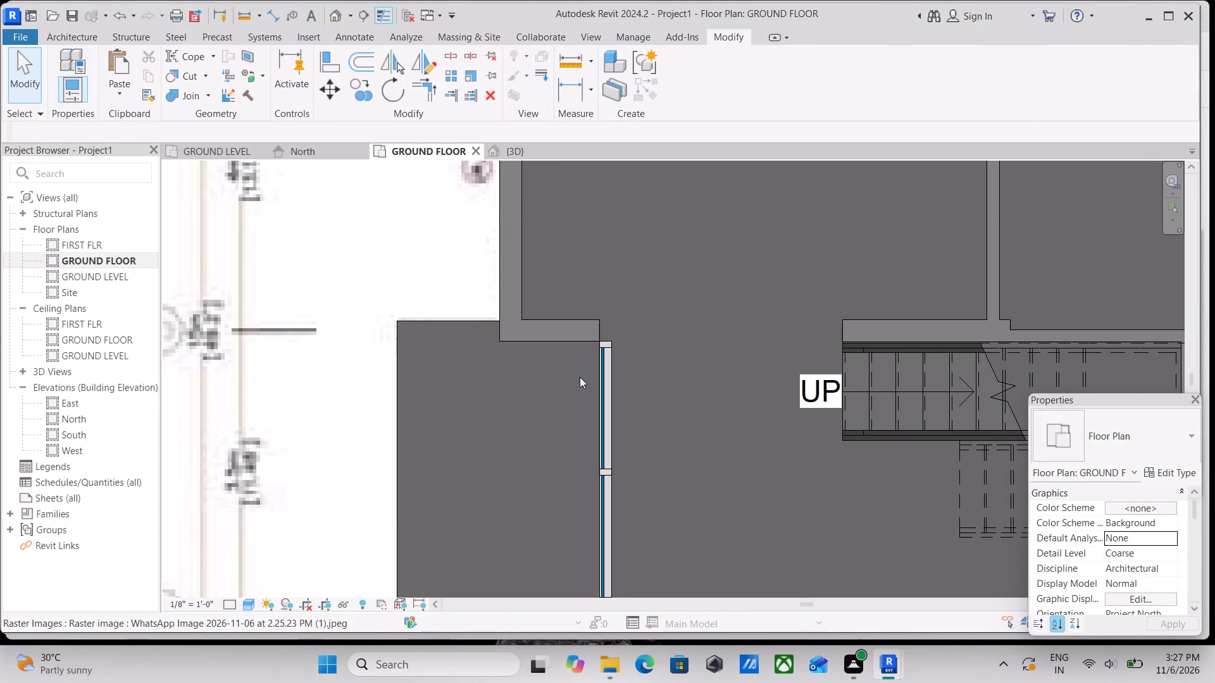
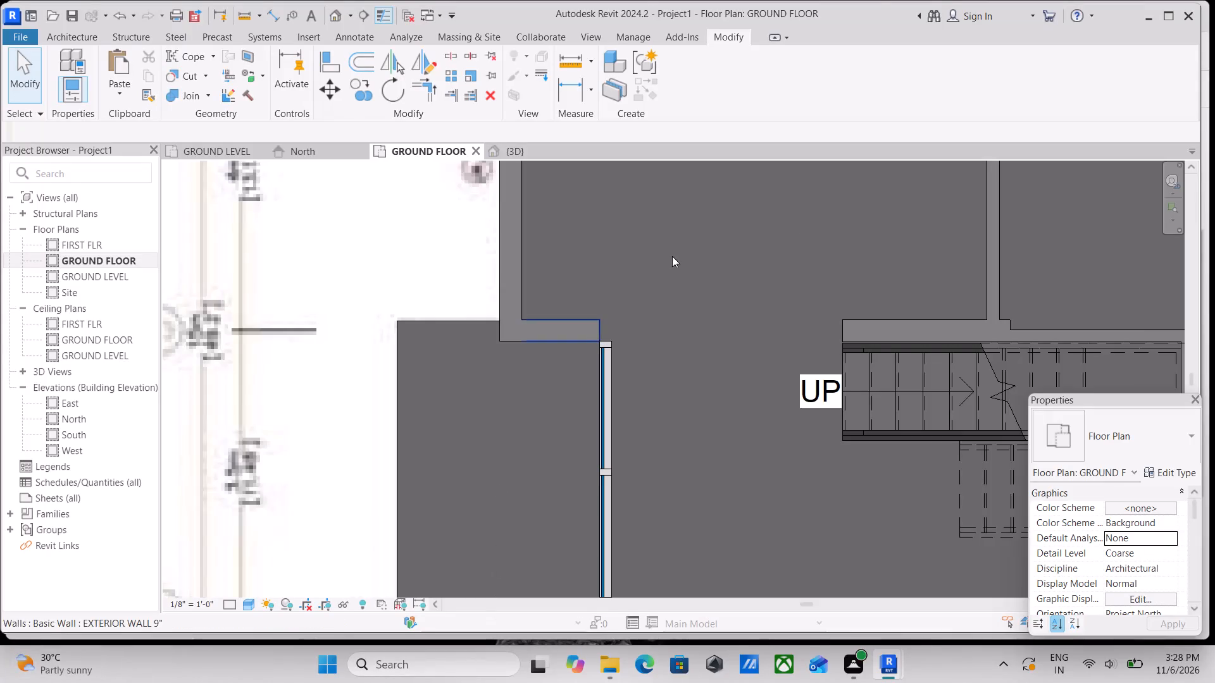
Set the ground floor plan's visual style to Wireframe so the underlying plan image shows through.
scroll(830, 249, "down", 4)
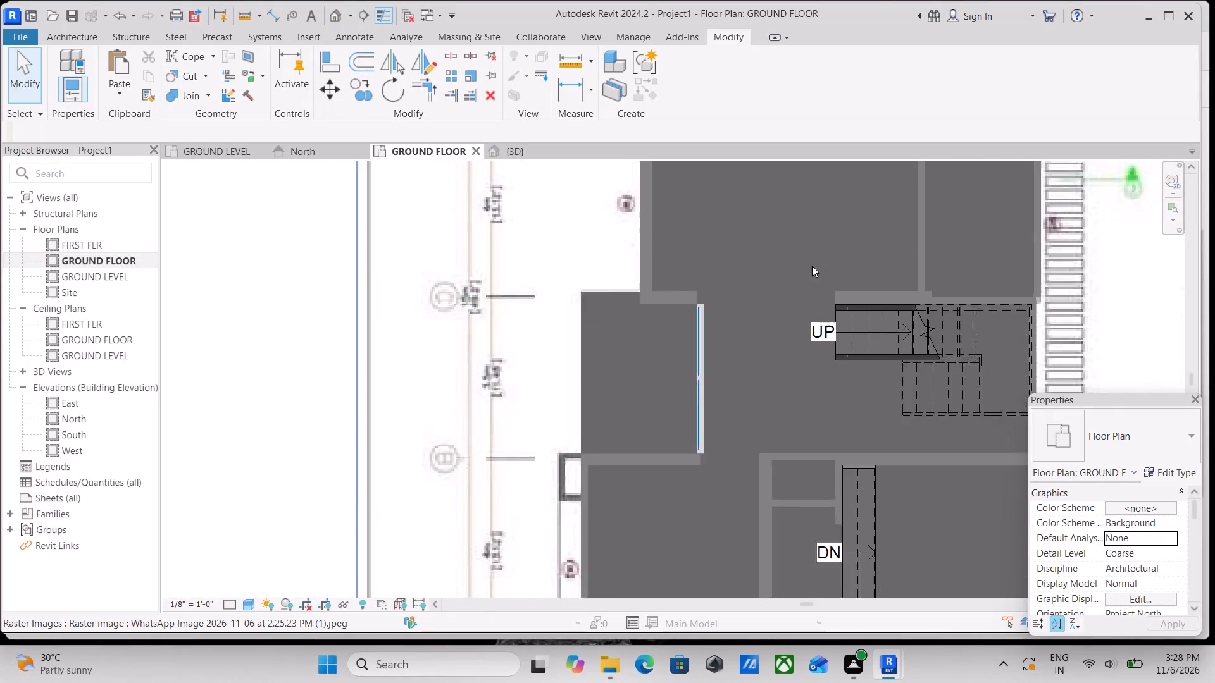
scroll(812, 266, "down", 1)
middle_click_drag(788, 290, 680, 372)
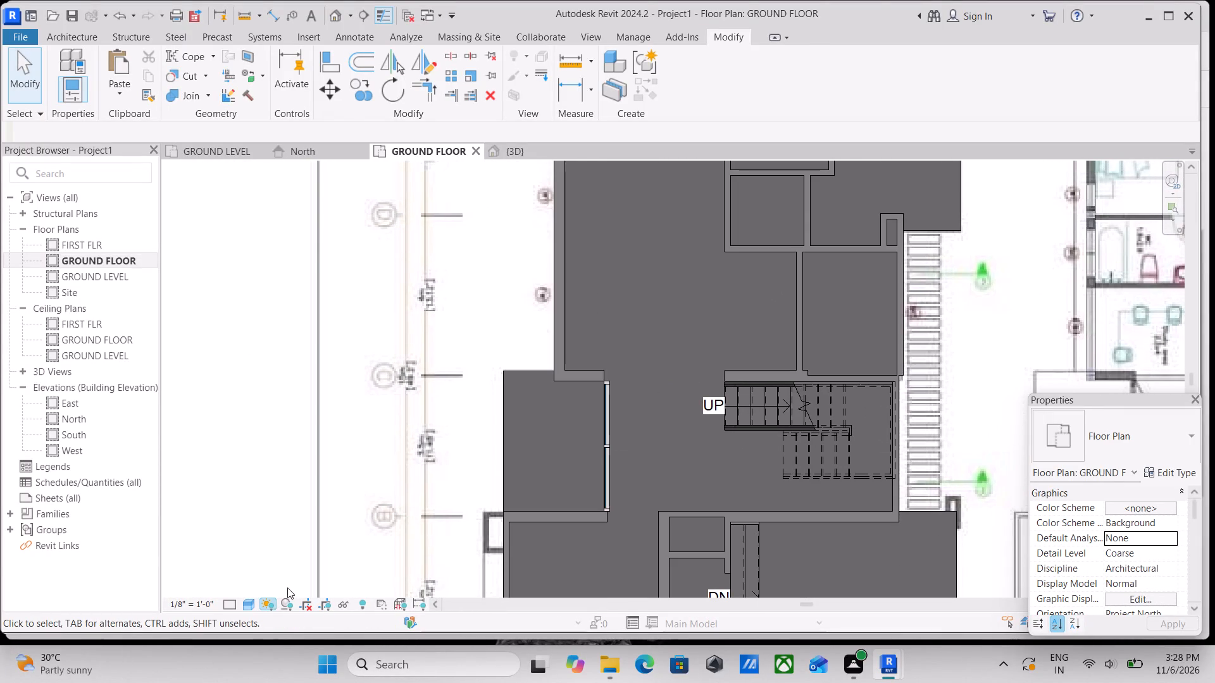
left_click(249, 599)
left_click(273, 505)
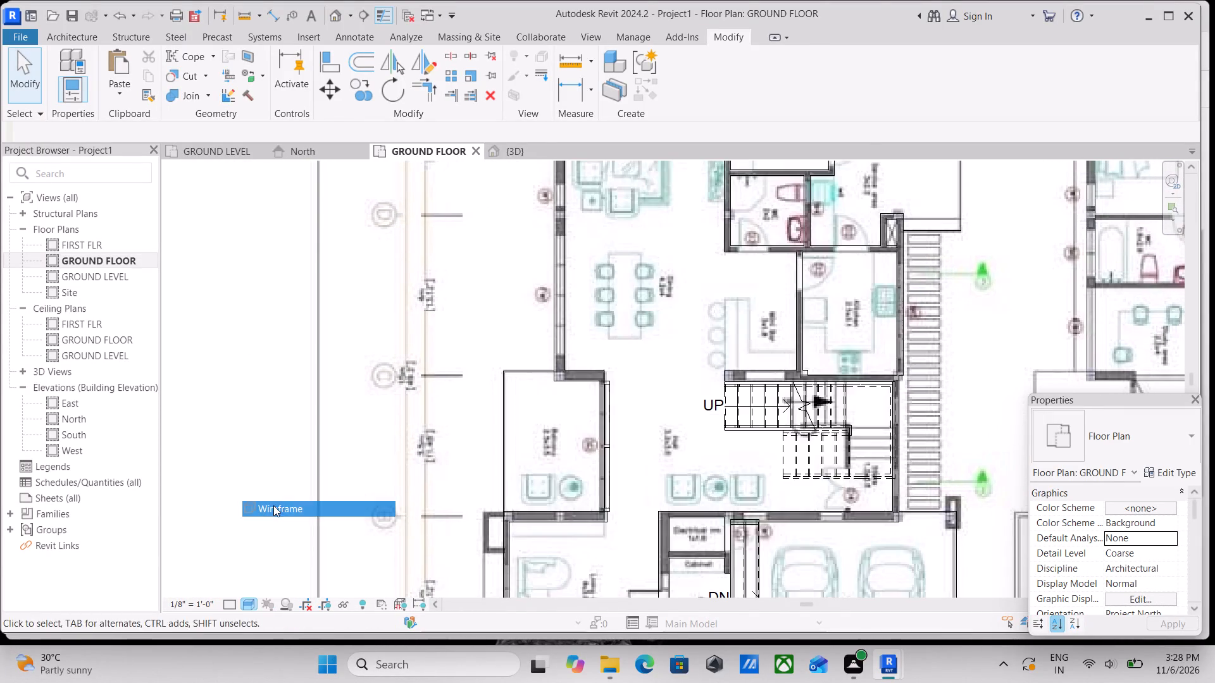
Start a new wall on the ground floor using the Curtain Wall Storefront type.
scroll(661, 484, "down", 1)
middle_click_drag(645, 499, 533, 553)
scroll(530, 505, "up", 1)
scroll(487, 418, "up", 5)
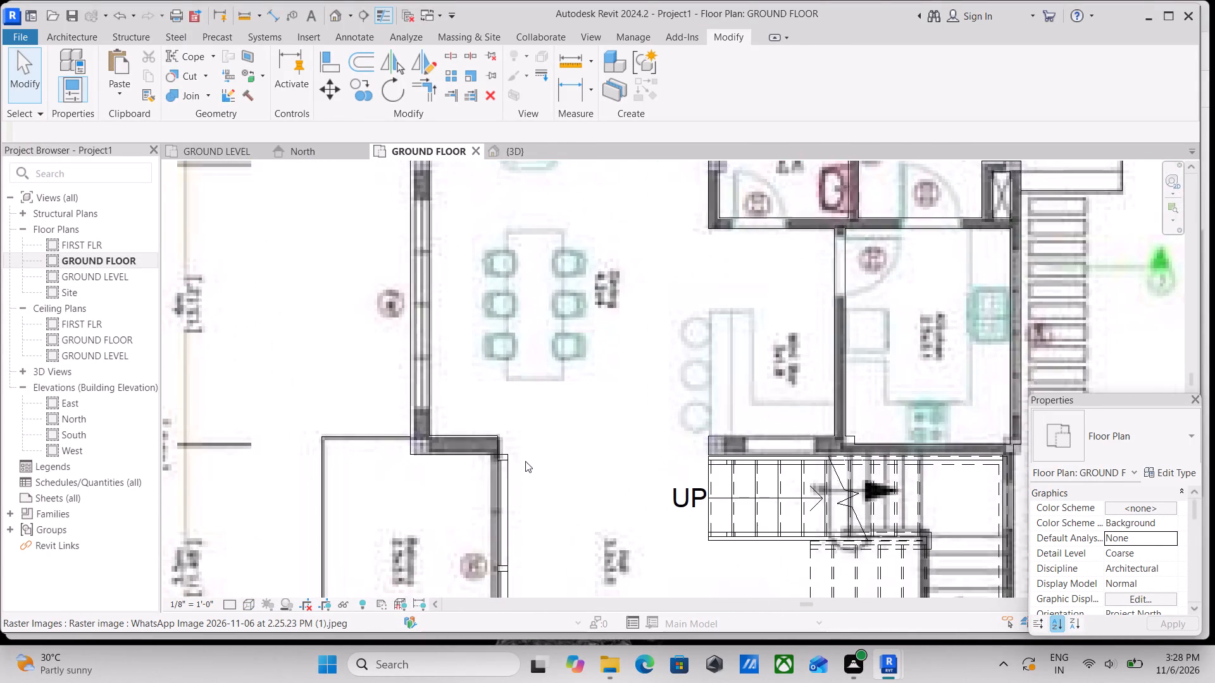
scroll(525, 461, "up", 2)
middle_click_drag(506, 481, 533, 564)
scroll(458, 385, "down", 1)
middle_click_drag(456, 435, 463, 498)
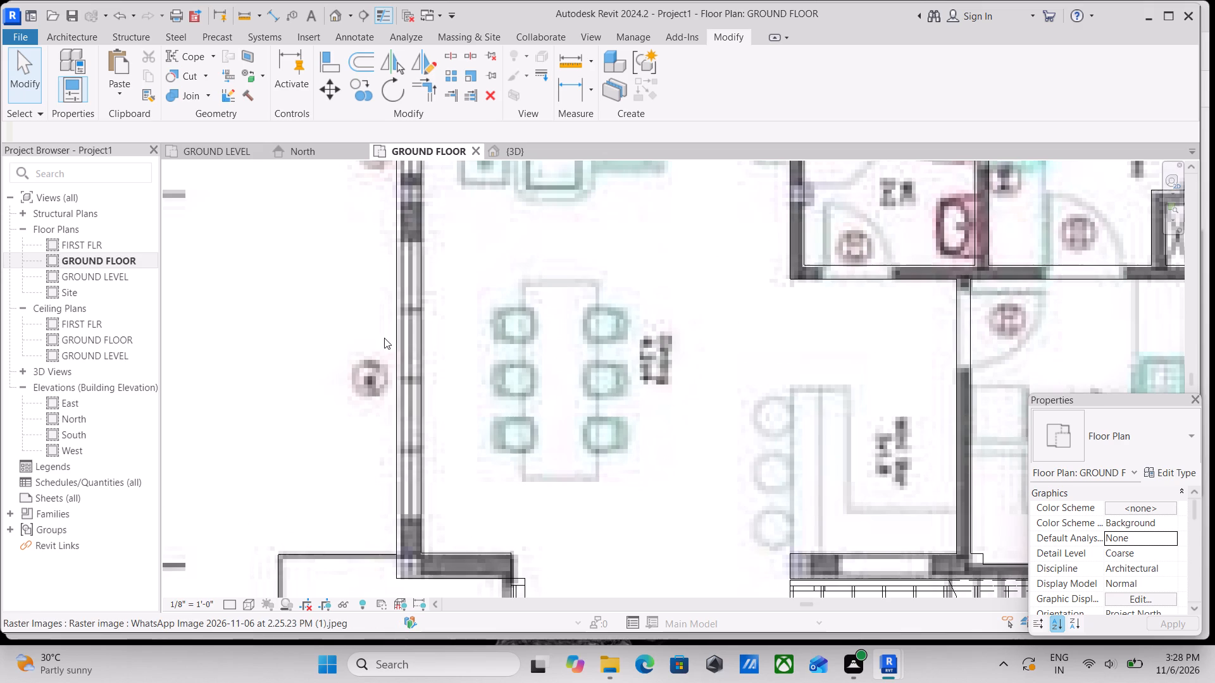
scroll(404, 352, "down", 2)
middle_click_drag(408, 355, 520, 423)
scroll(526, 369, "down", 2)
middle_click_drag(526, 369, 535, 484)
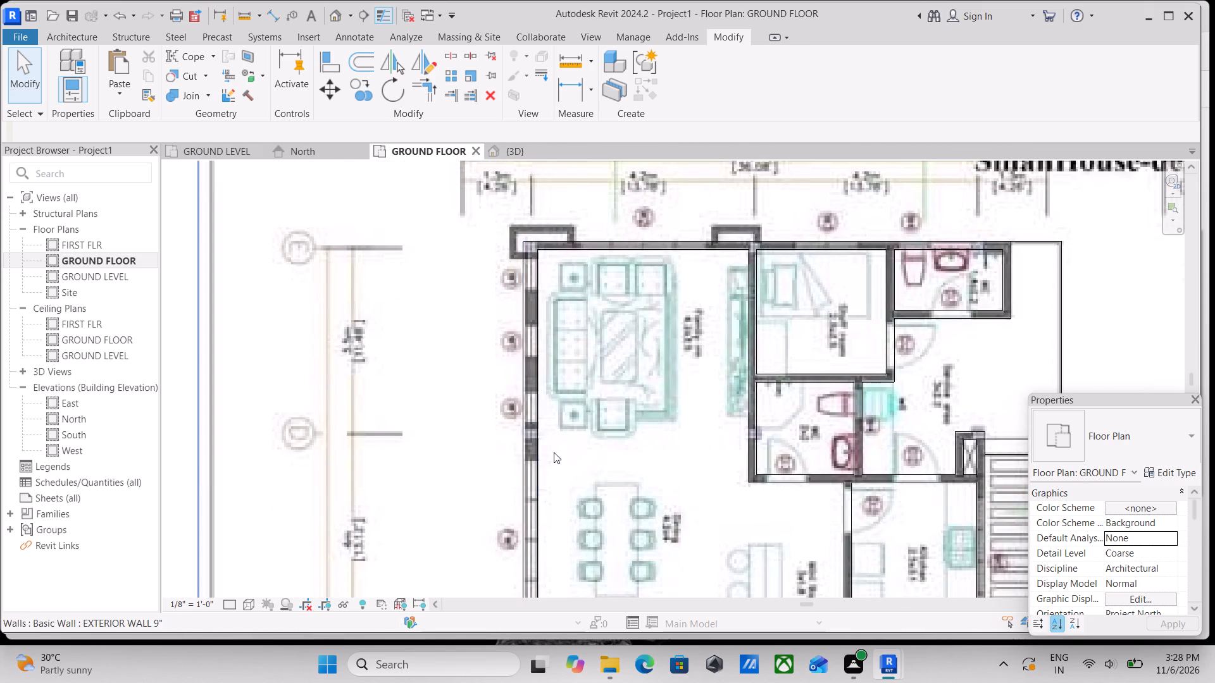
middle_click_drag(547, 472, 548, 373)
scroll(530, 496, "up", 6)
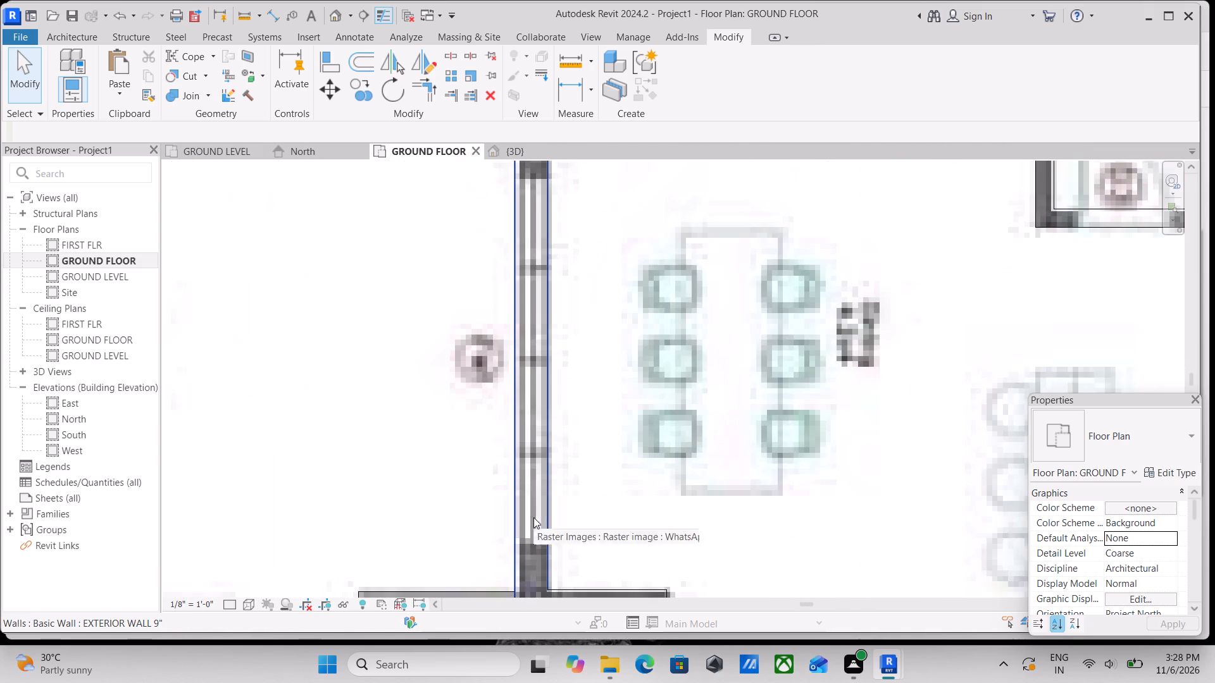
middle_click_drag(535, 495, 538, 505)
type("WA")
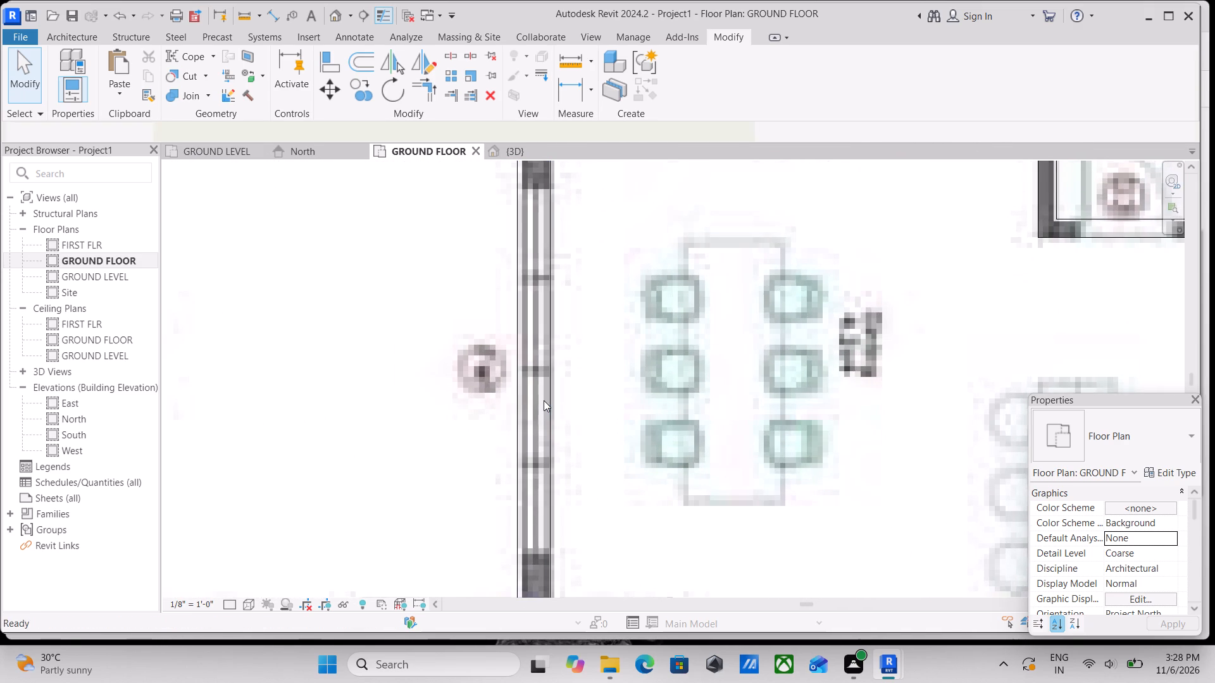
scroll(648, 411, "down", 3)
middle_click_drag(656, 416, 637, 426)
scroll(564, 369, "down", 2)
middle_click_drag(566, 381, 578, 442)
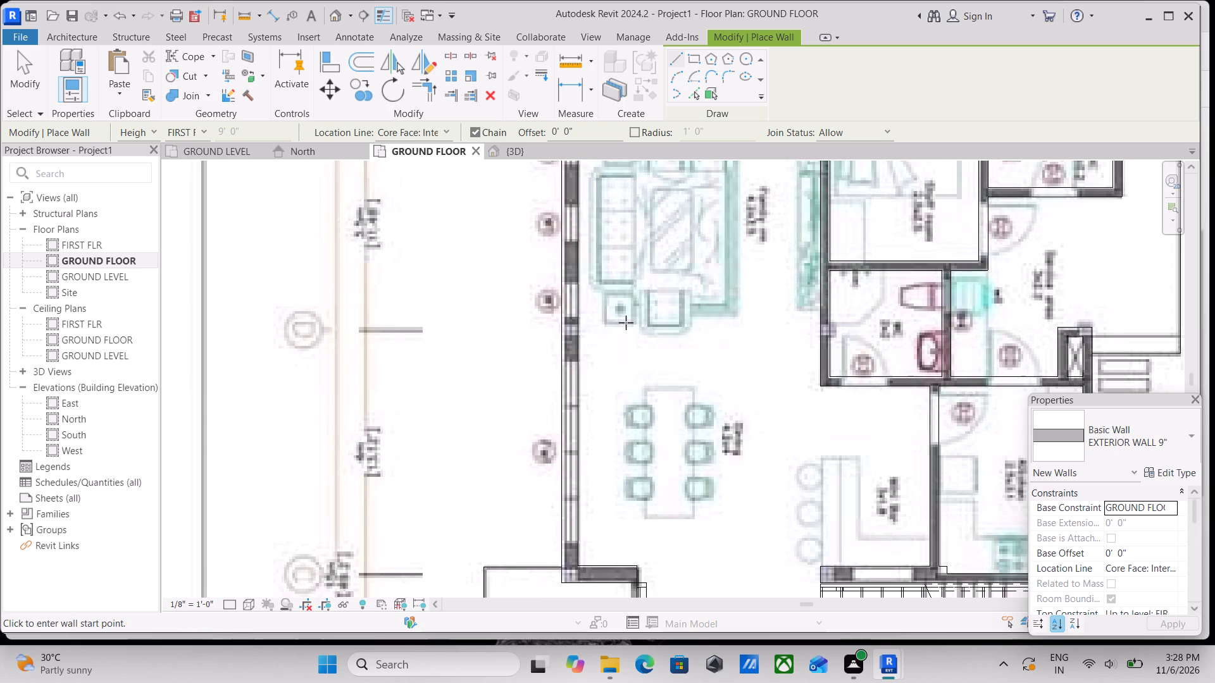
left_click(78, 35)
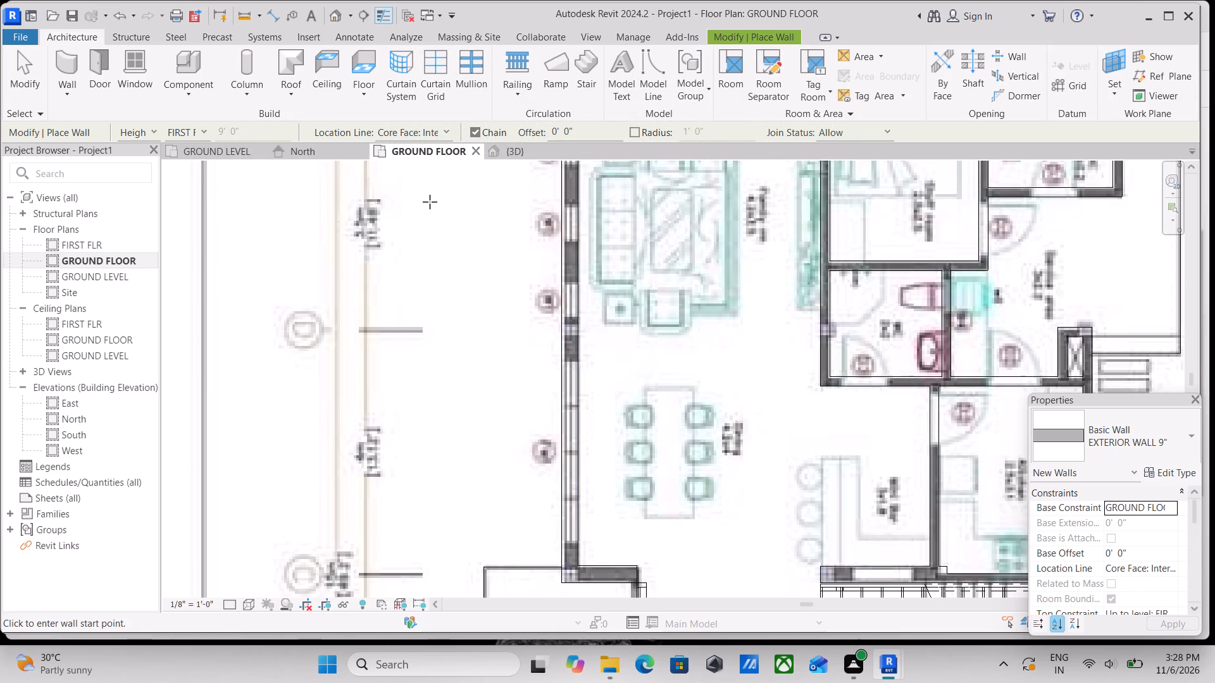
key("w")
key("a")
left_click(1181, 440)
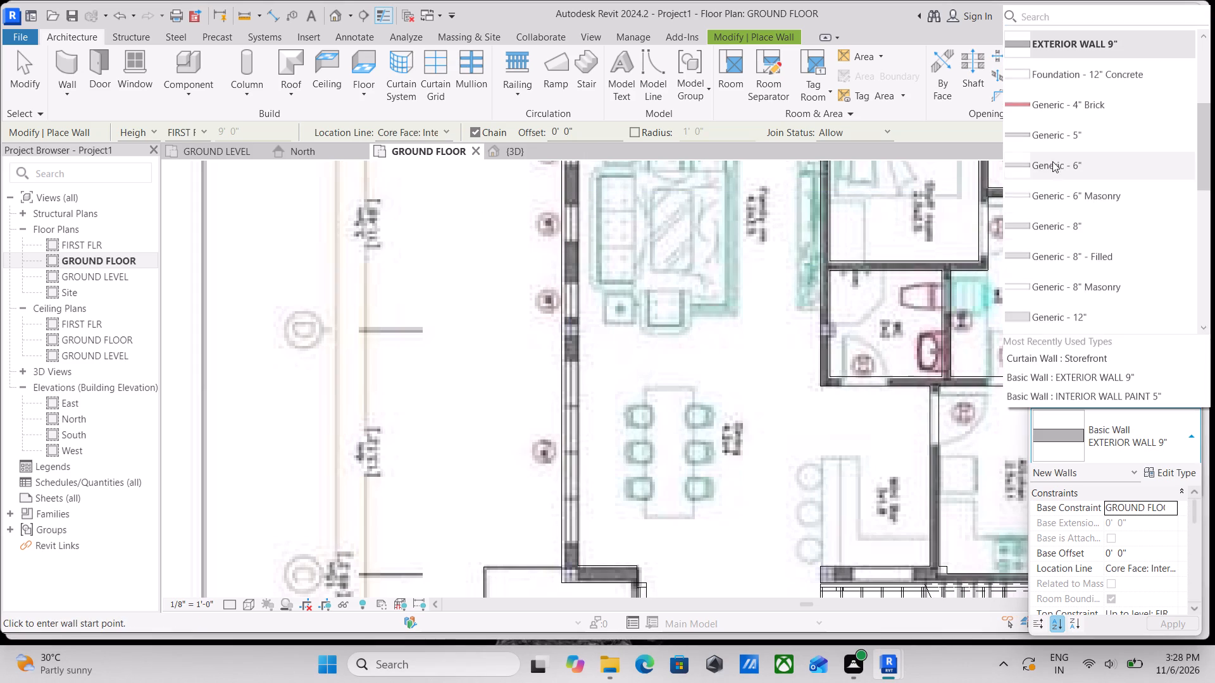
scroll(1082, 196, "down", 3)
scroll(1111, 341, "up", 1)
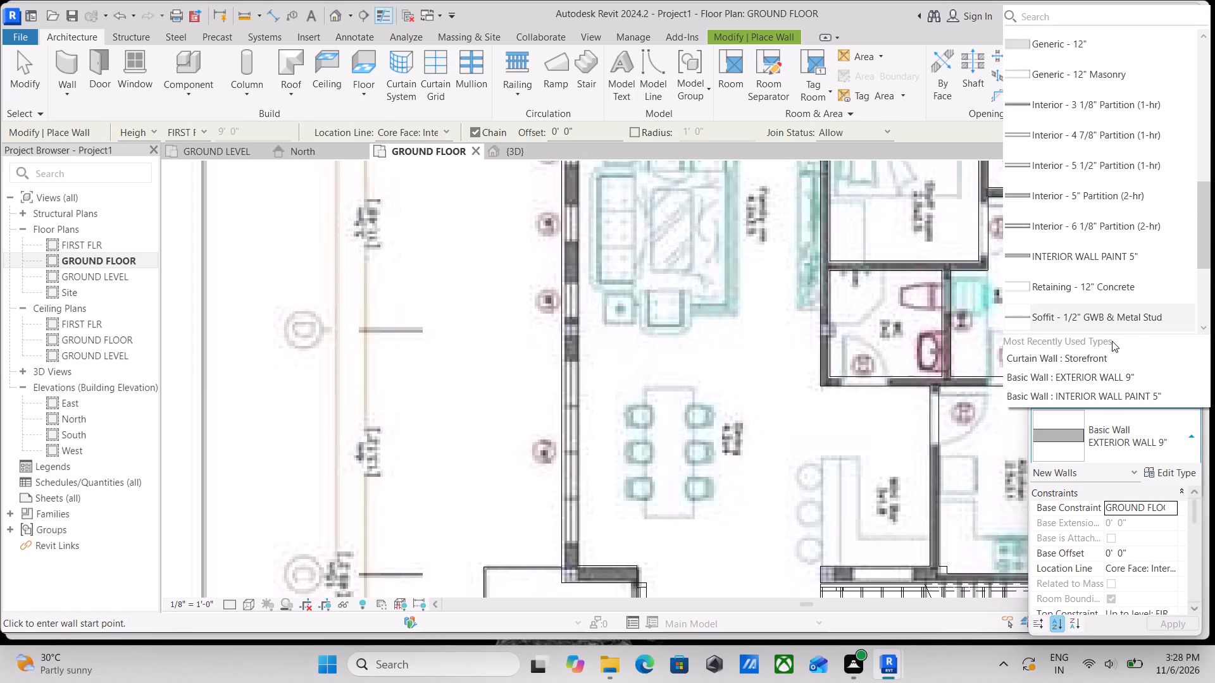
scroll(1112, 341, "down", 4)
scroll(1078, 267, "down", 4)
left_click(1054, 259)
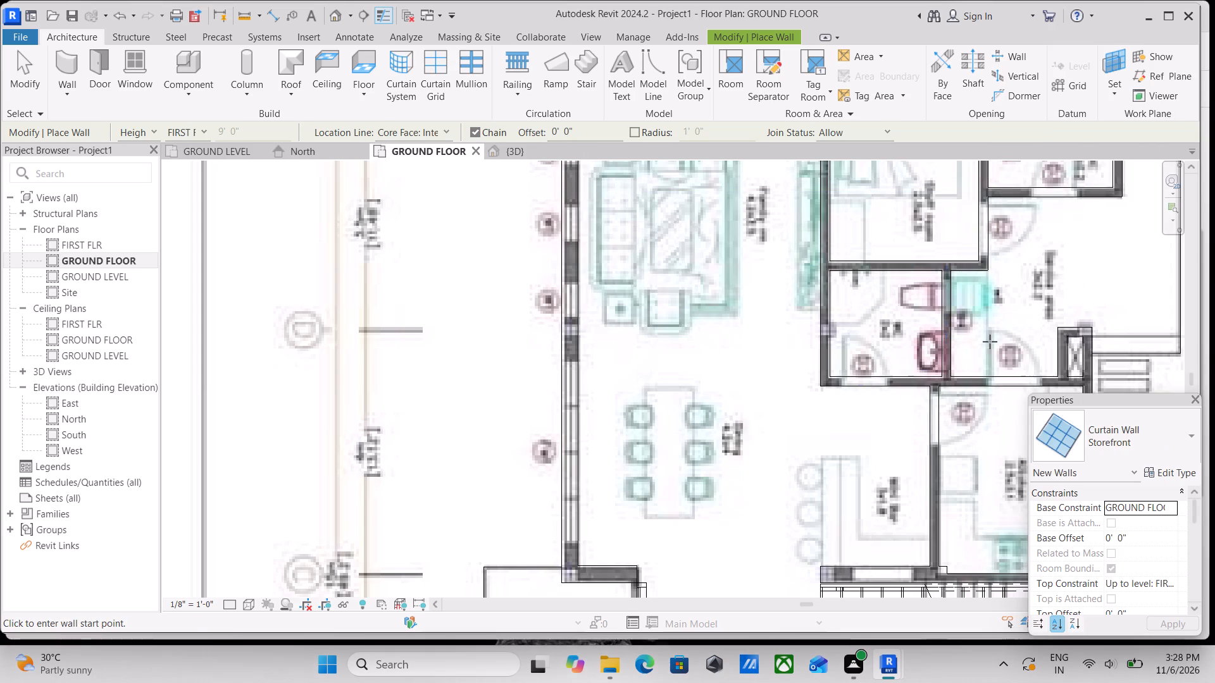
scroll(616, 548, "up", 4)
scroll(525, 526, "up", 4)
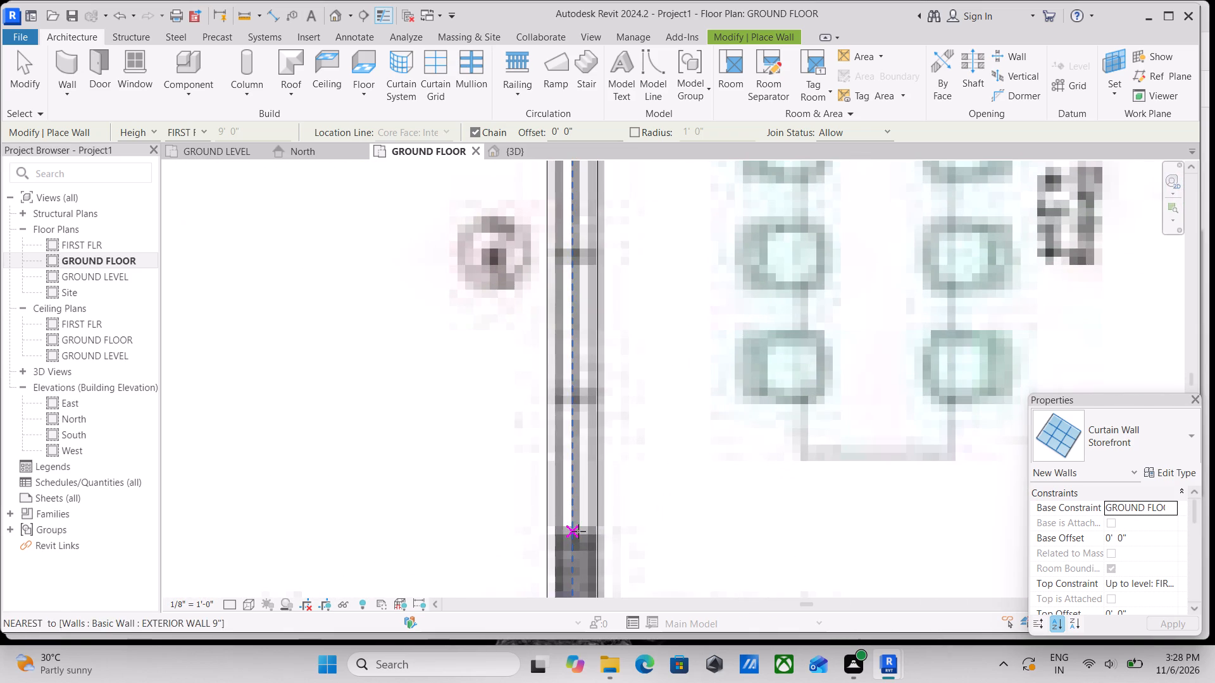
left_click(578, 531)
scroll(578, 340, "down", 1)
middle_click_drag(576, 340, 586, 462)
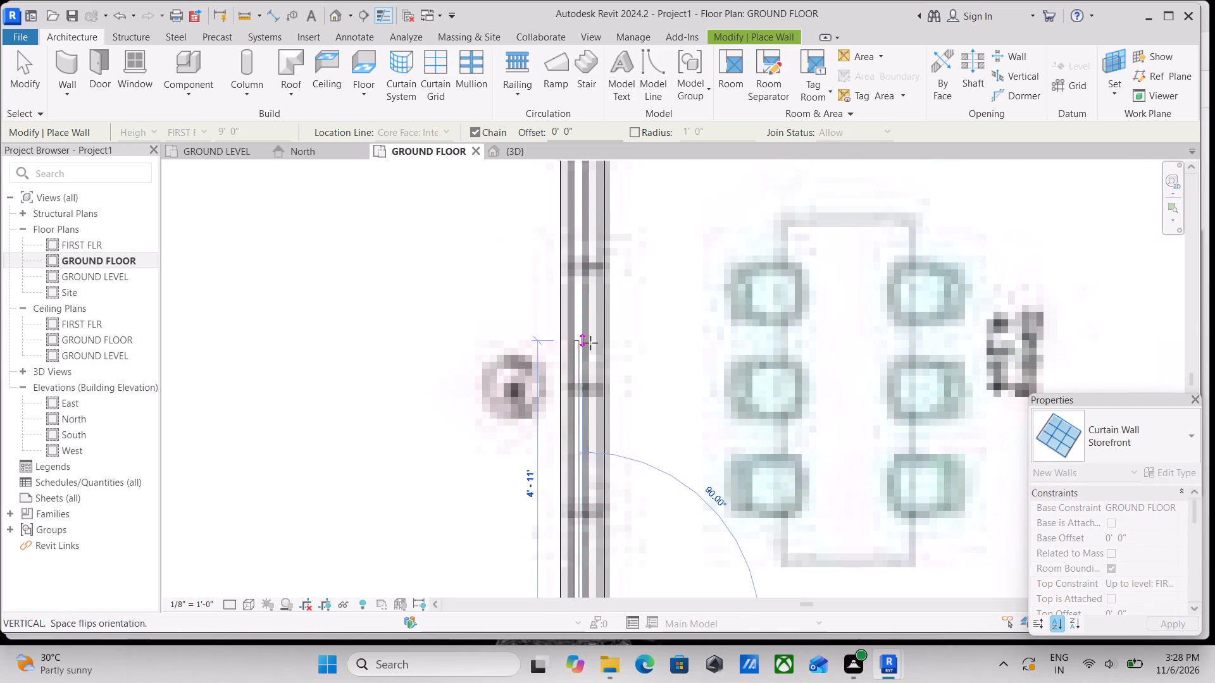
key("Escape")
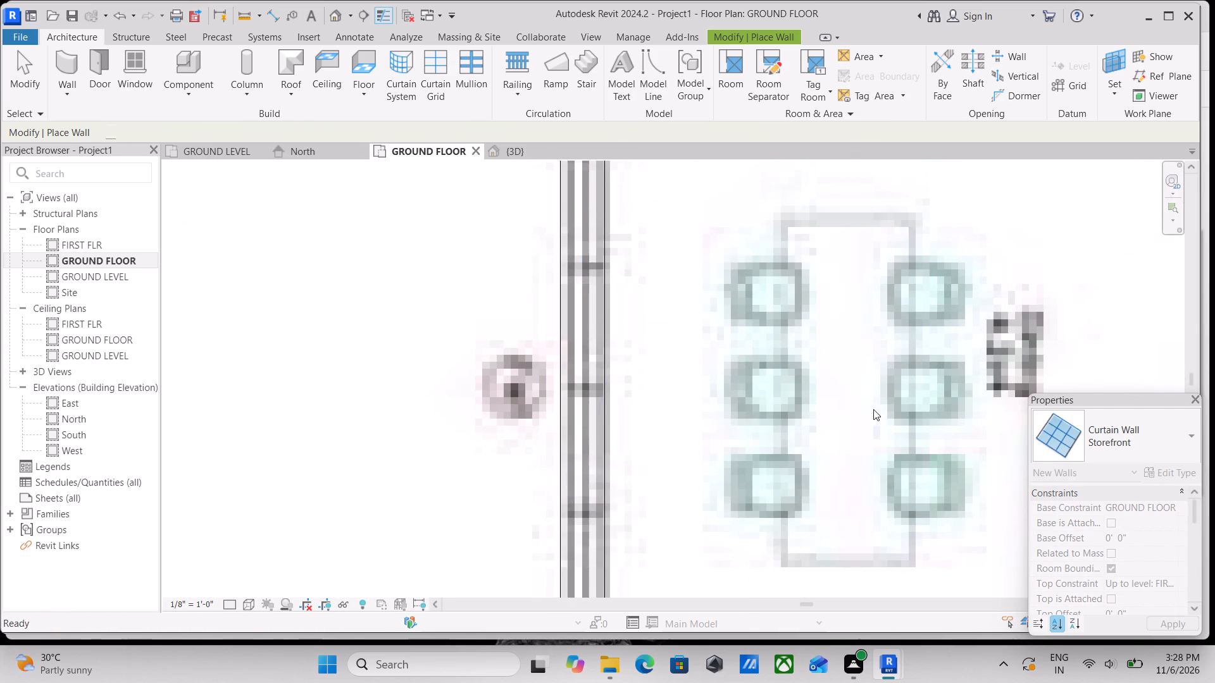
Draw a flipped Storefront curtain wall about 8'-2" long in the exterior wall, along the traced window opening beside the dining table.
left_click(1164, 433)
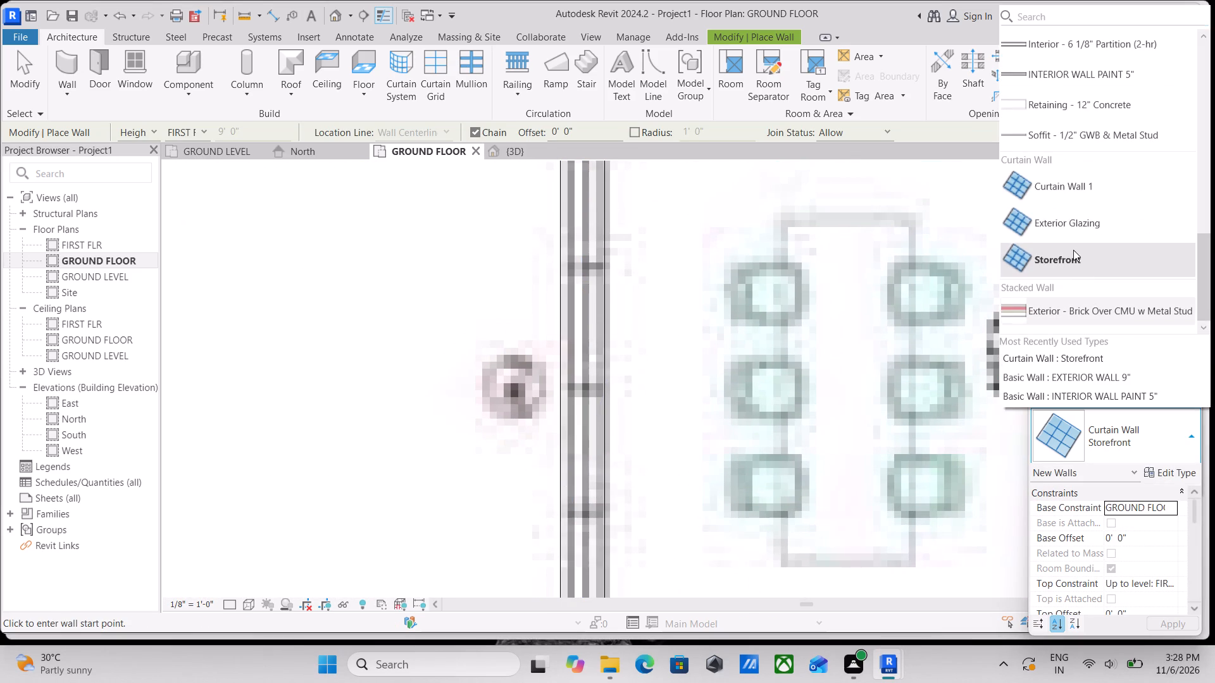
left_click(1073, 249)
scroll(587, 431, "down", 3)
middle_click_drag(591, 418, 611, 335)
scroll(631, 489, "up", 3)
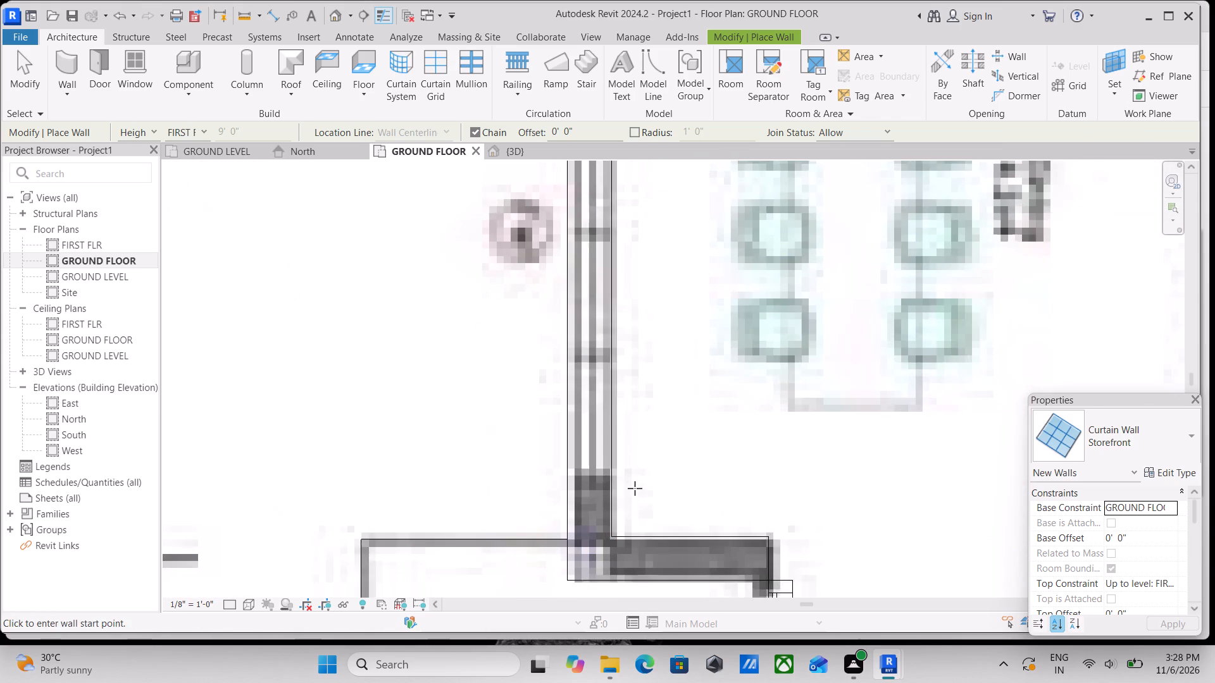
scroll(599, 479, "up", 3)
left_click(590, 472)
middle_click_drag(594, 361, 602, 477)
scroll(573, 305, "down", 1)
middle_click_drag(576, 323, 600, 381)
key("space")
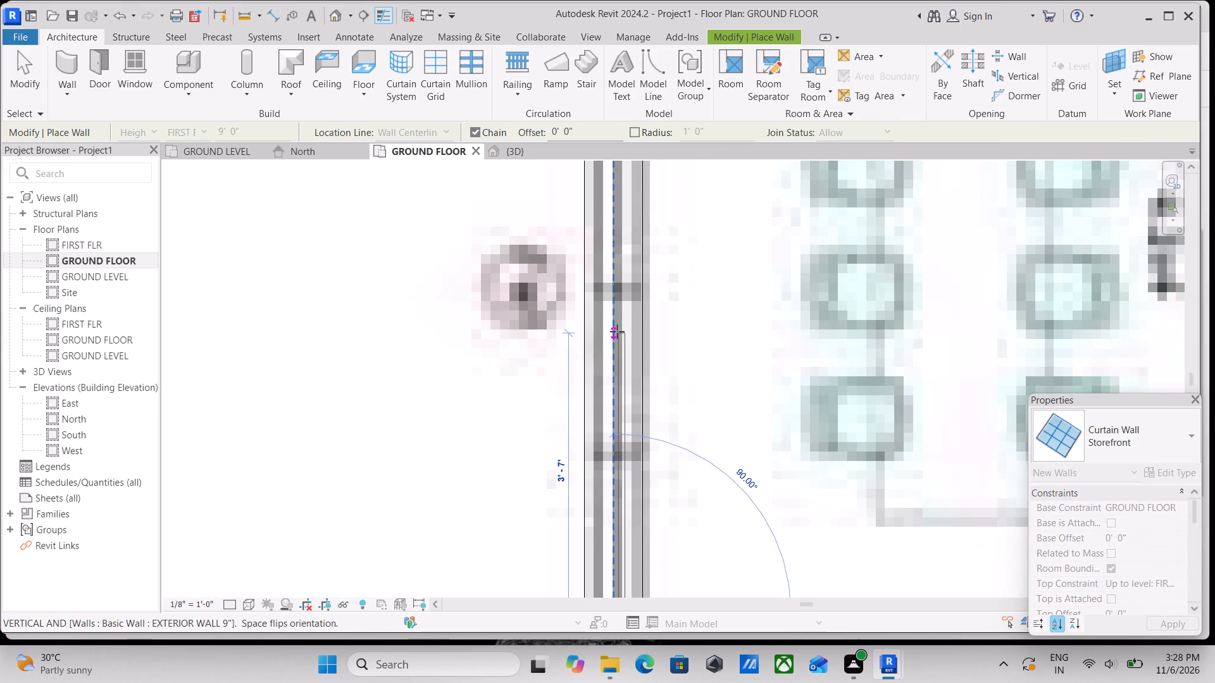
middle_click_drag(617, 331, 596, 410)
scroll(597, 288, "down", 2)
middle_click_drag(582, 350, 566, 518)
scroll(572, 381, "down", 3)
middle_click_drag(572, 381, 570, 441)
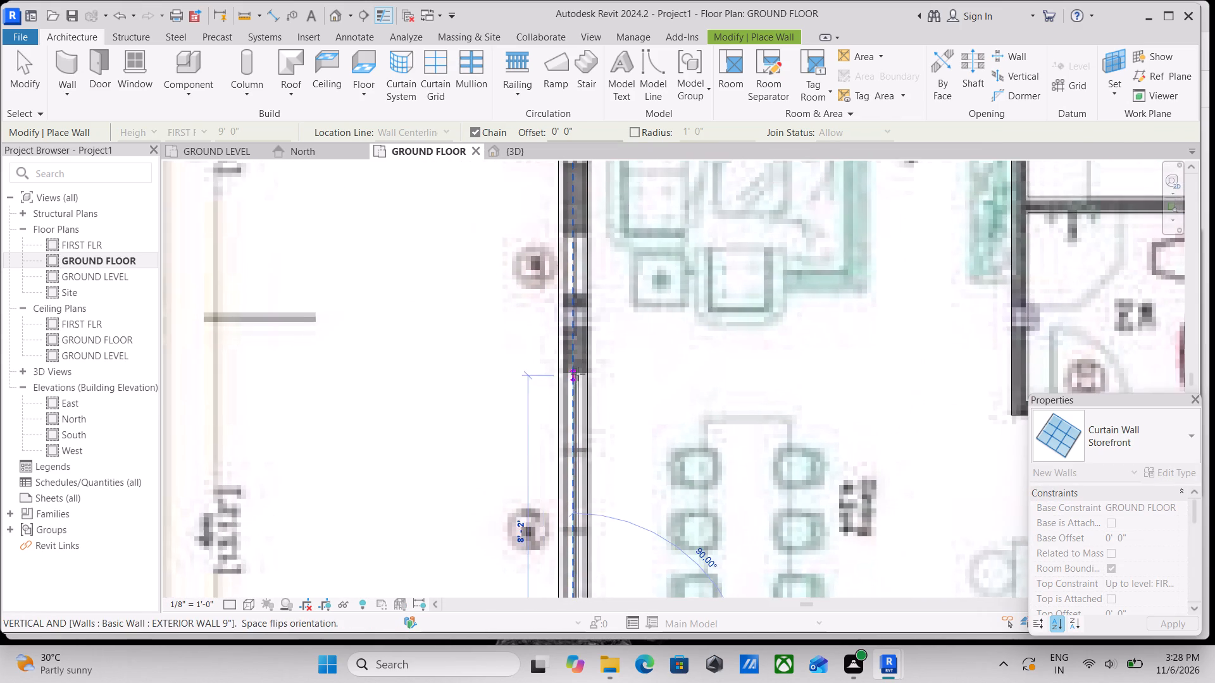
scroll(578, 374, "up", 9)
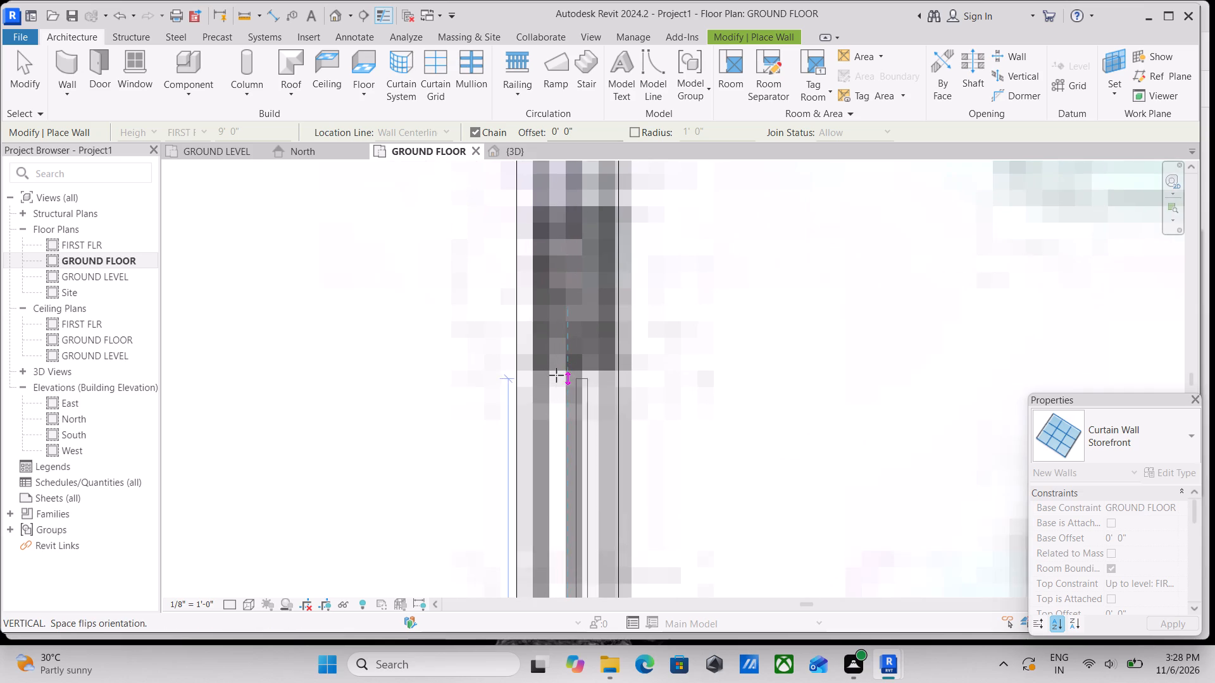
scroll(556, 375, "up", 3)
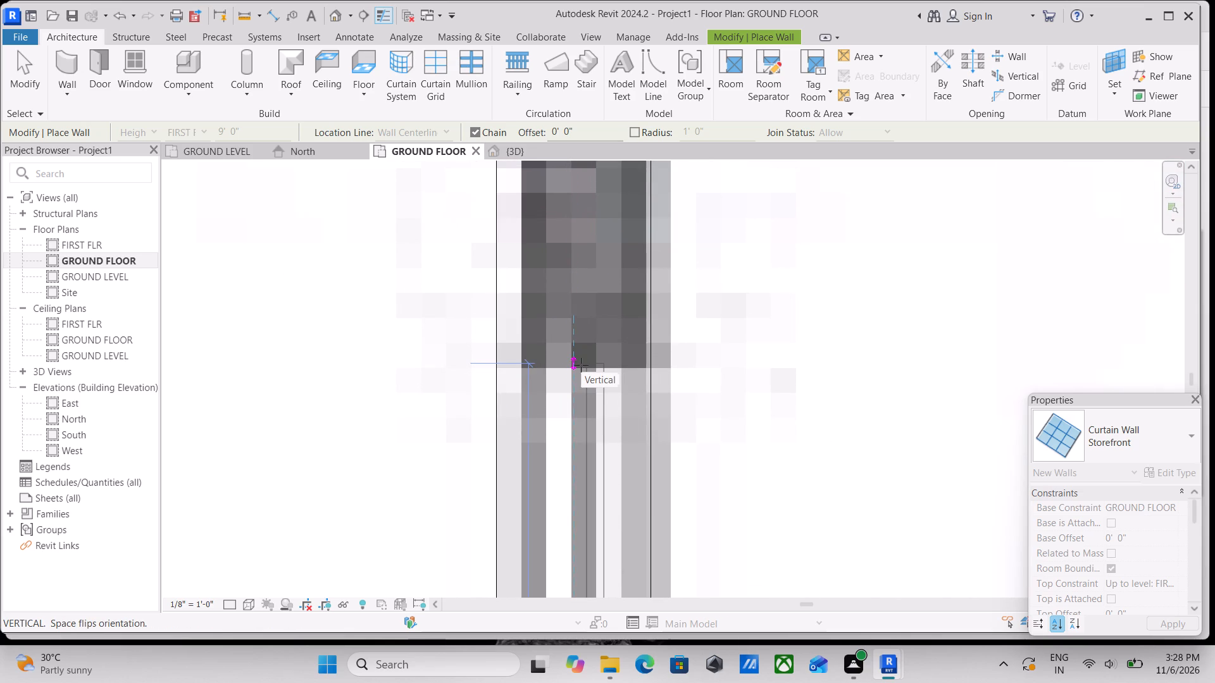
left_click(581, 365)
scroll(581, 365, "down", 5)
key("Escape")
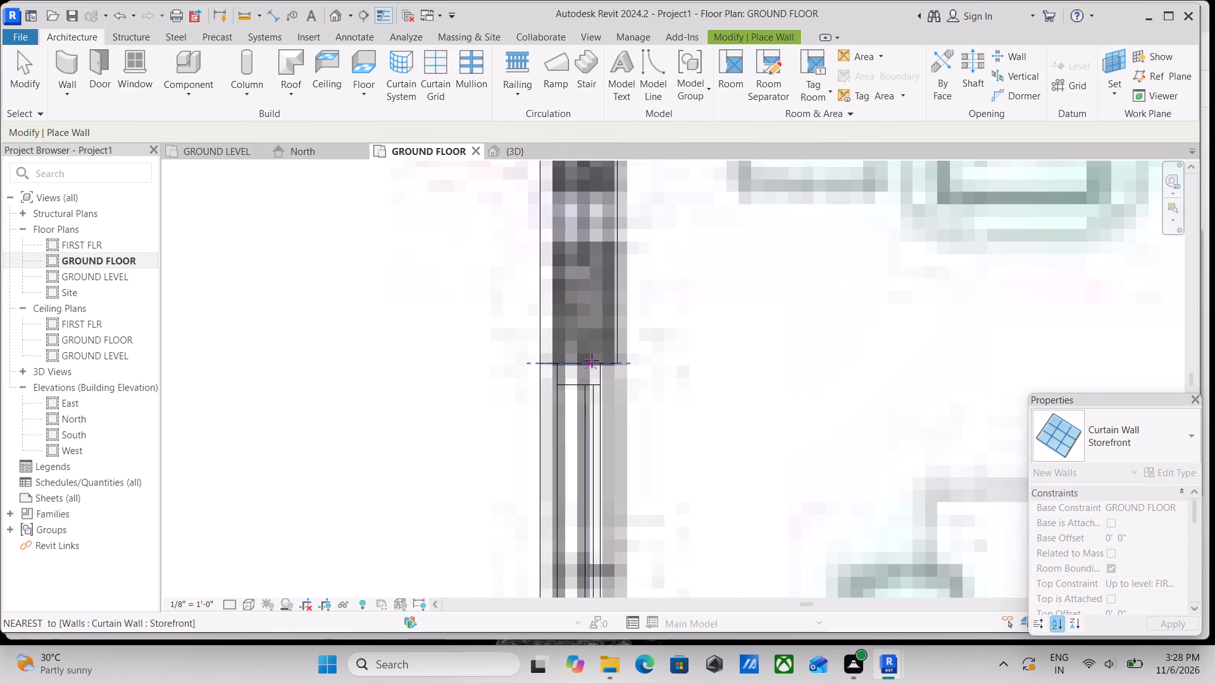
scroll(592, 360, "down", 4)
key("Escape")
key("Escape")
scroll(640, 328, "down", 3)
key("Escape")
Draw a Storefront curtain wall about 1'-6" long over the traced family room window opening nearest the dining area.
scroll(627, 314, "down", 1)
middle_click_drag(627, 314, 640, 357)
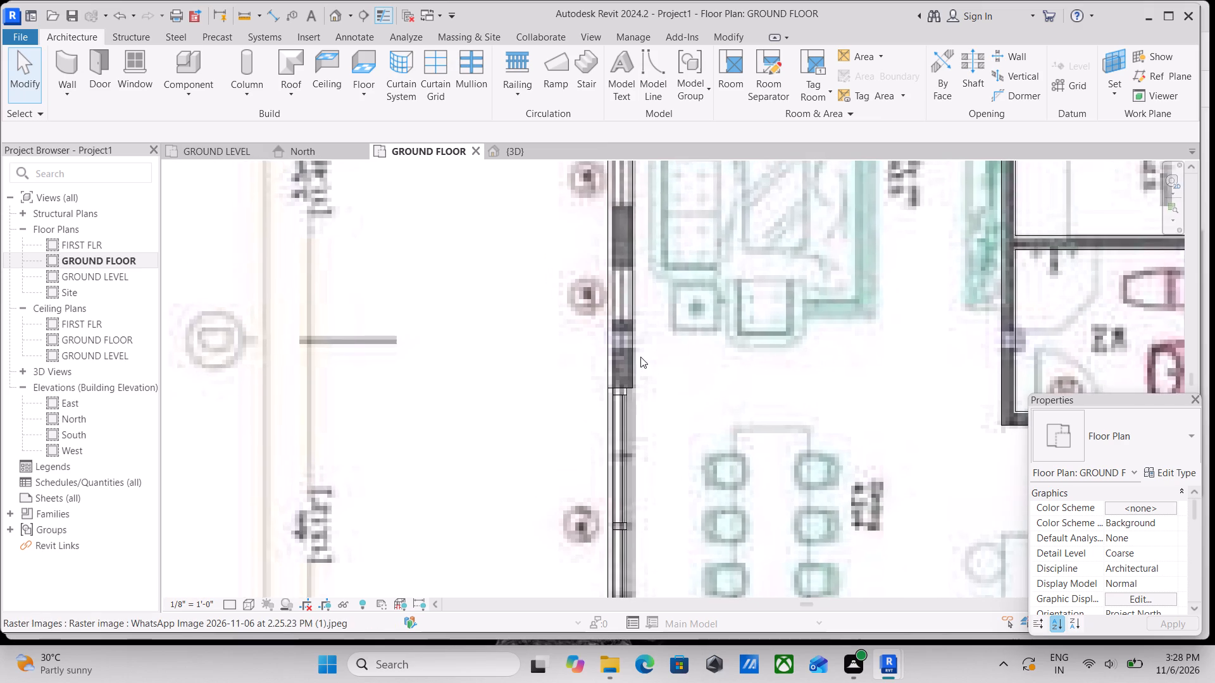
scroll(642, 354, "down", 2)
middle_click_drag(642, 354, 646, 414)
scroll(667, 332, "down", 2)
middle_click_drag(668, 338, 680, 403)
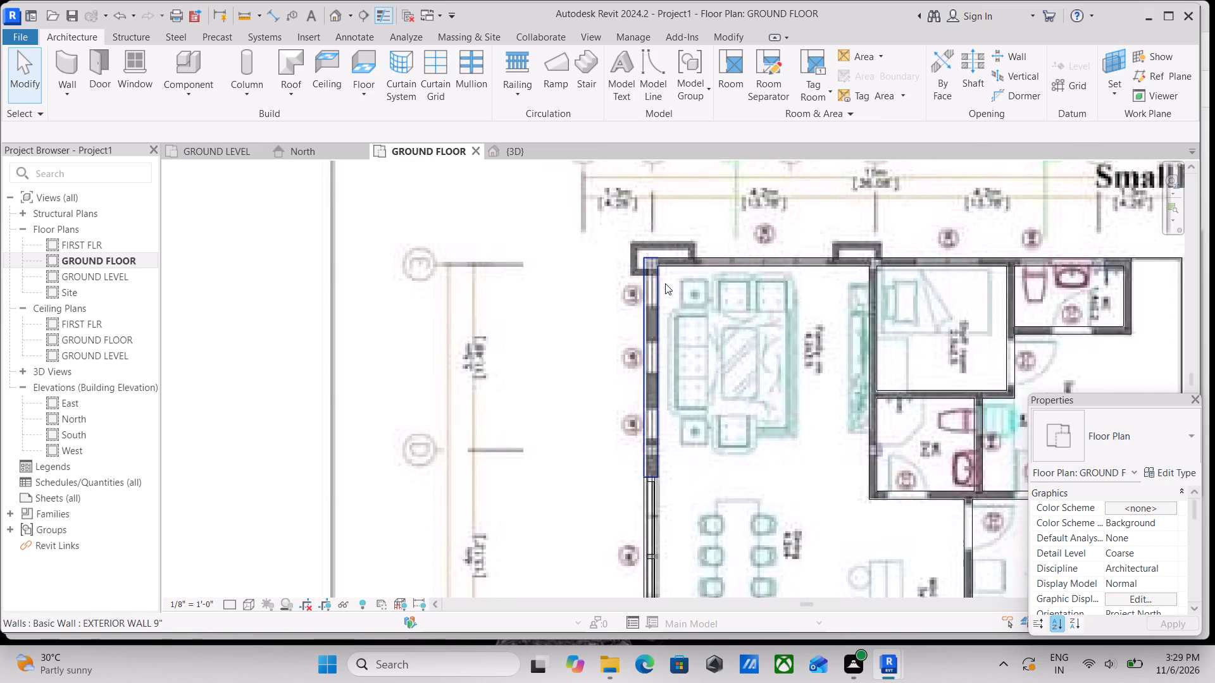
scroll(665, 283, "up", 1)
scroll(684, 403, "up", 1)
middle_click_drag(676, 436, 694, 388)
scroll(661, 428, "up", 6)
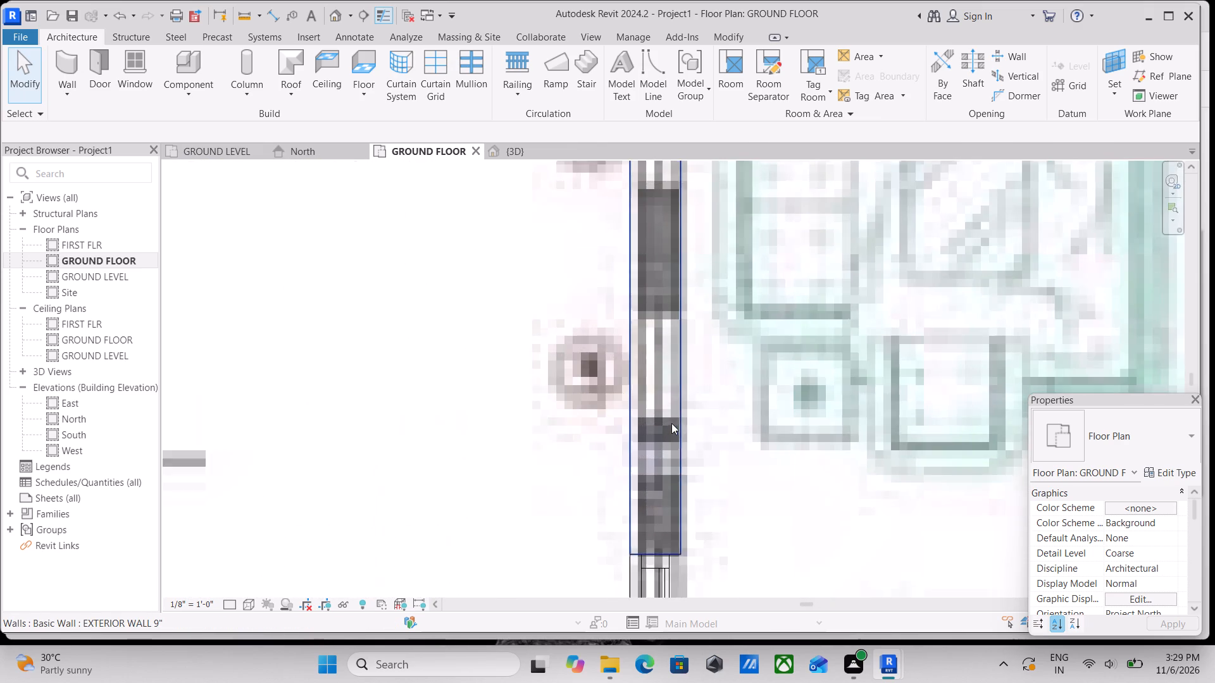
scroll(671, 423, "up", 4)
middle_click_drag(666, 409, 677, 440)
type("WA")
scroll(663, 453, "up", 2)
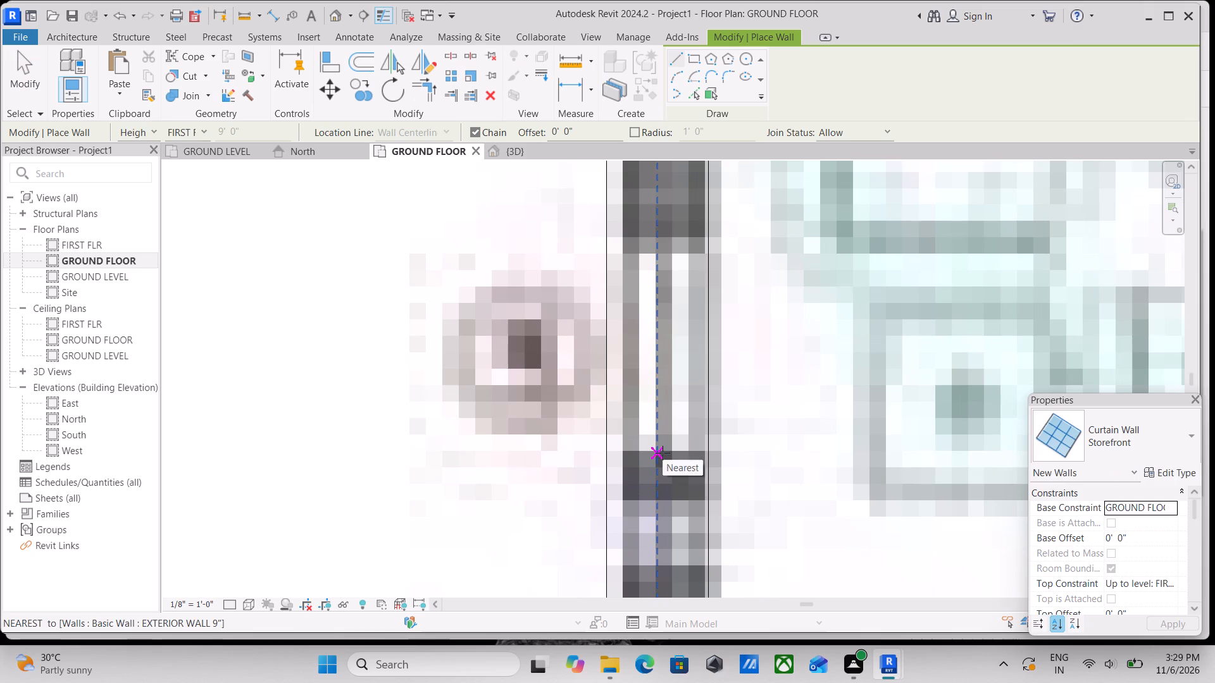
left_click(663, 453)
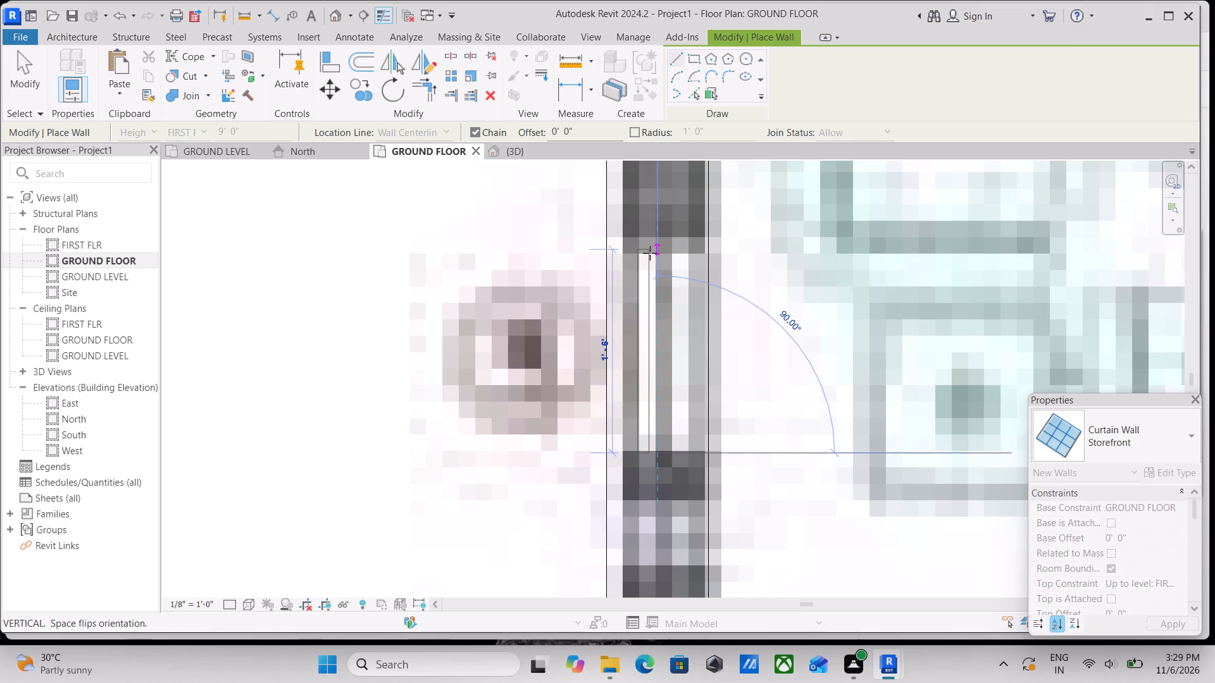
left_click(650, 253)
scroll(652, 390, "down", 3)
middle_click_drag(645, 440, 651, 309)
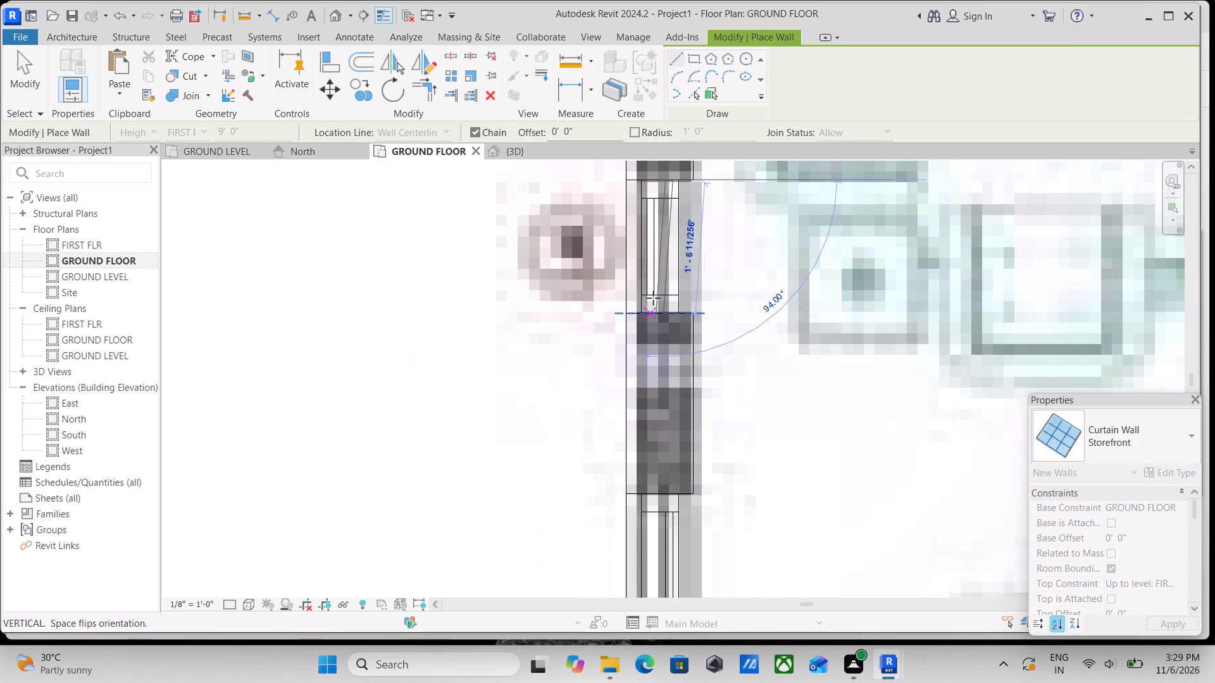
key("Escape")
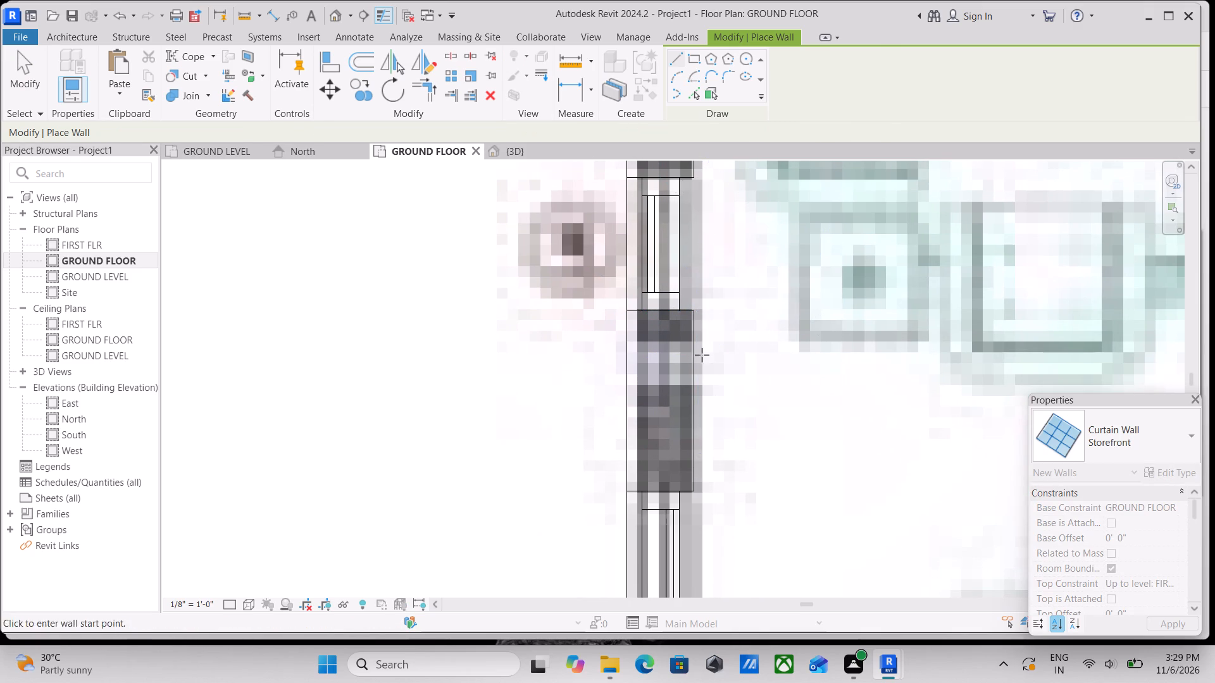
Draw a flipped Storefront curtain wall about 1'-8 1/2" long over the middle traced window opening in the family room's exterior wall.
scroll(702, 355, "down", 2)
middle_click_drag(701, 371, 702, 510)
middle_click_drag(728, 271, 718, 446)
scroll(659, 338, "up", 3)
scroll(680, 467, "up", 3)
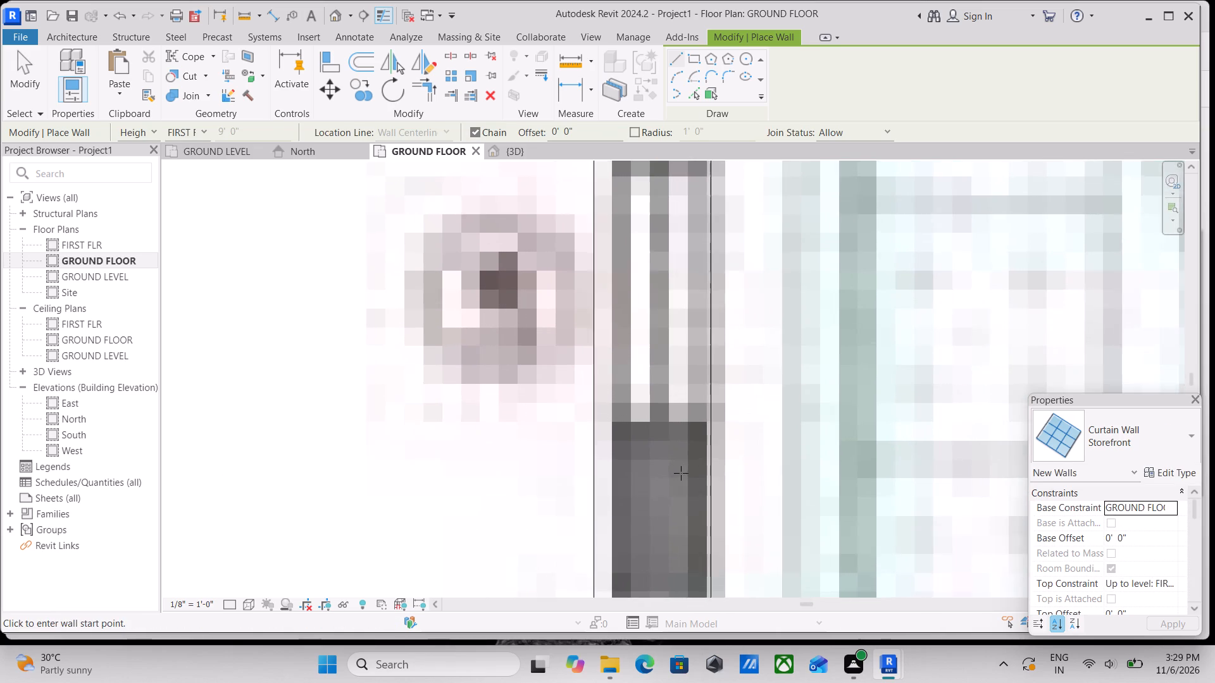
scroll(671, 438, "up", 2)
left_click(659, 419)
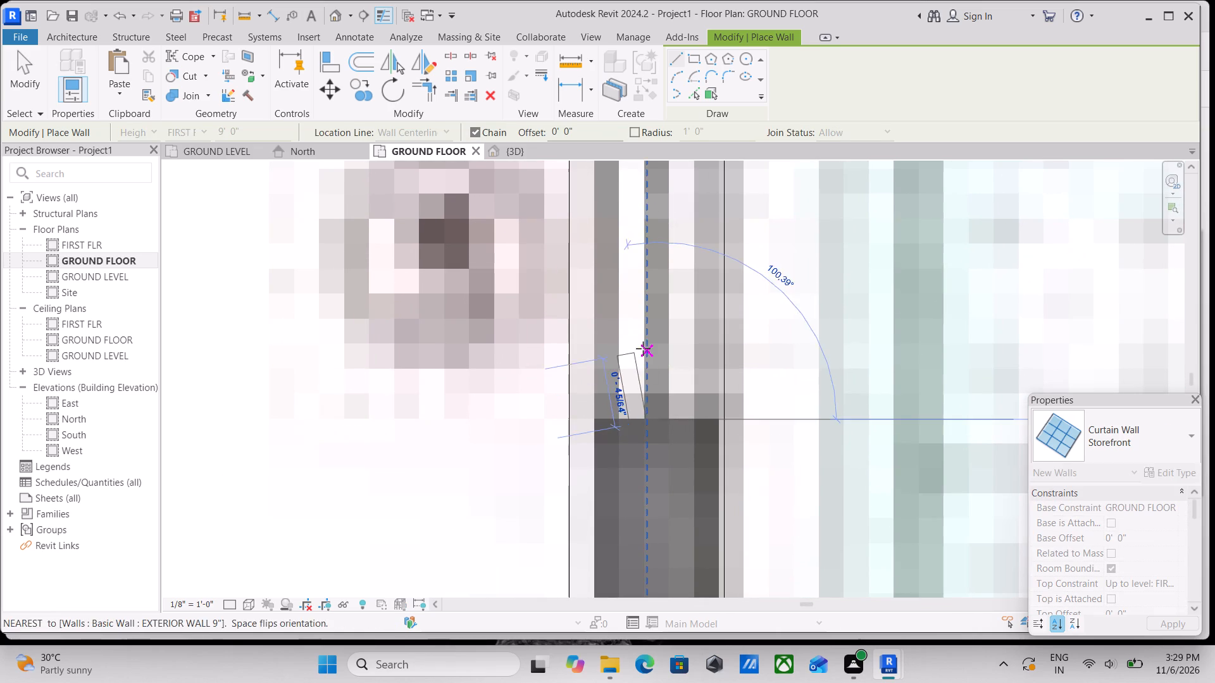
middle_click_drag(643, 349, 670, 453)
key("space")
middle_click_drag(685, 302, 668, 400)
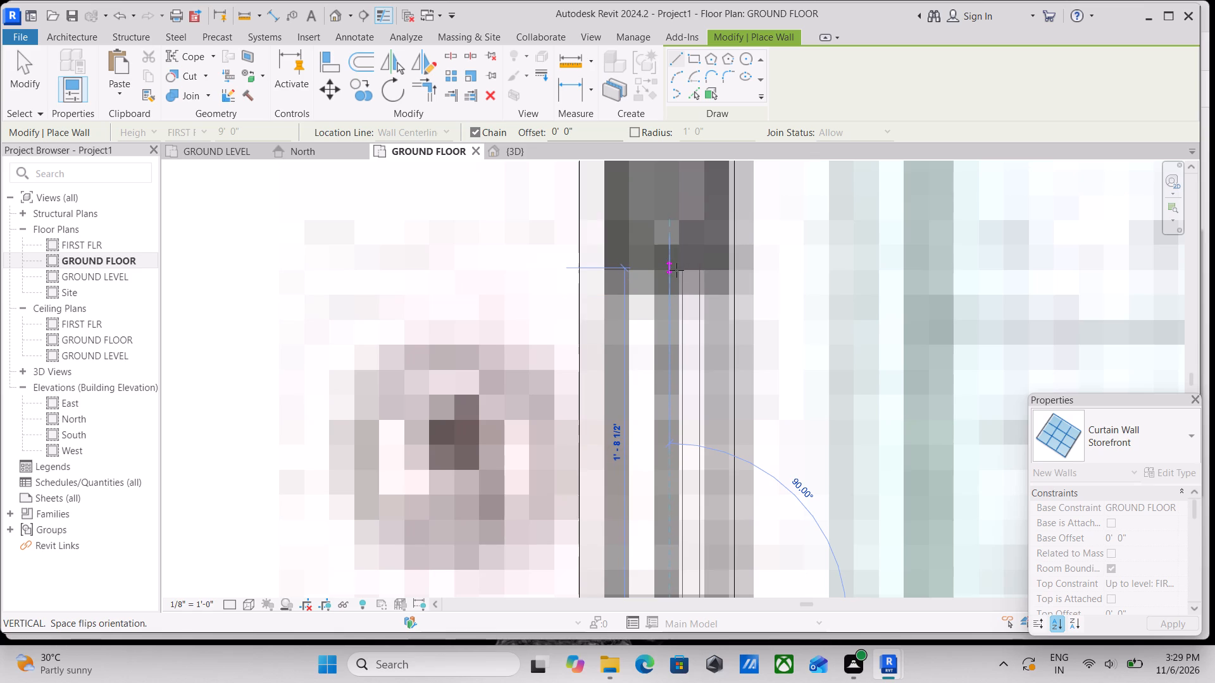
left_click(676, 270)
scroll(679, 280, "down", 3)
key("Escape")
scroll(728, 323, "down", 4)
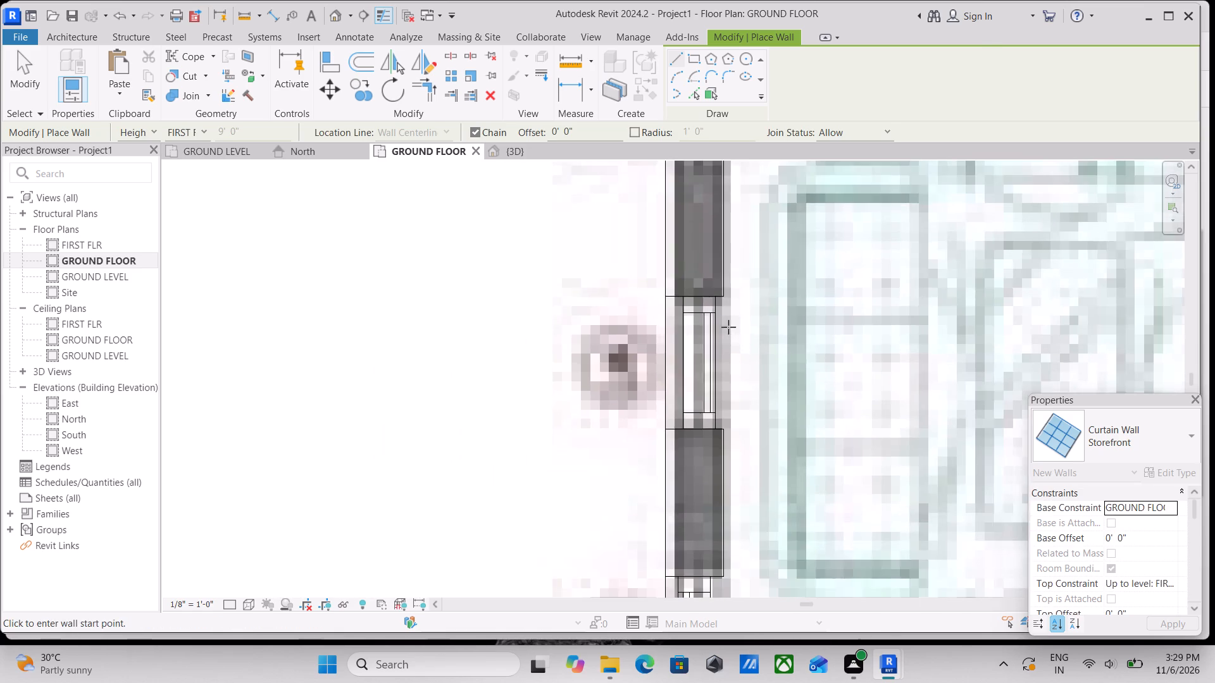
Draw a Storefront curtain wall about 2'-2" long over the traced family room window opening nearest the exterior corner.
middle_click_drag(720, 366, 709, 522)
scroll(718, 372, "down", 1)
middle_click_drag(698, 330, 692, 453)
scroll(689, 429, "up", 2)
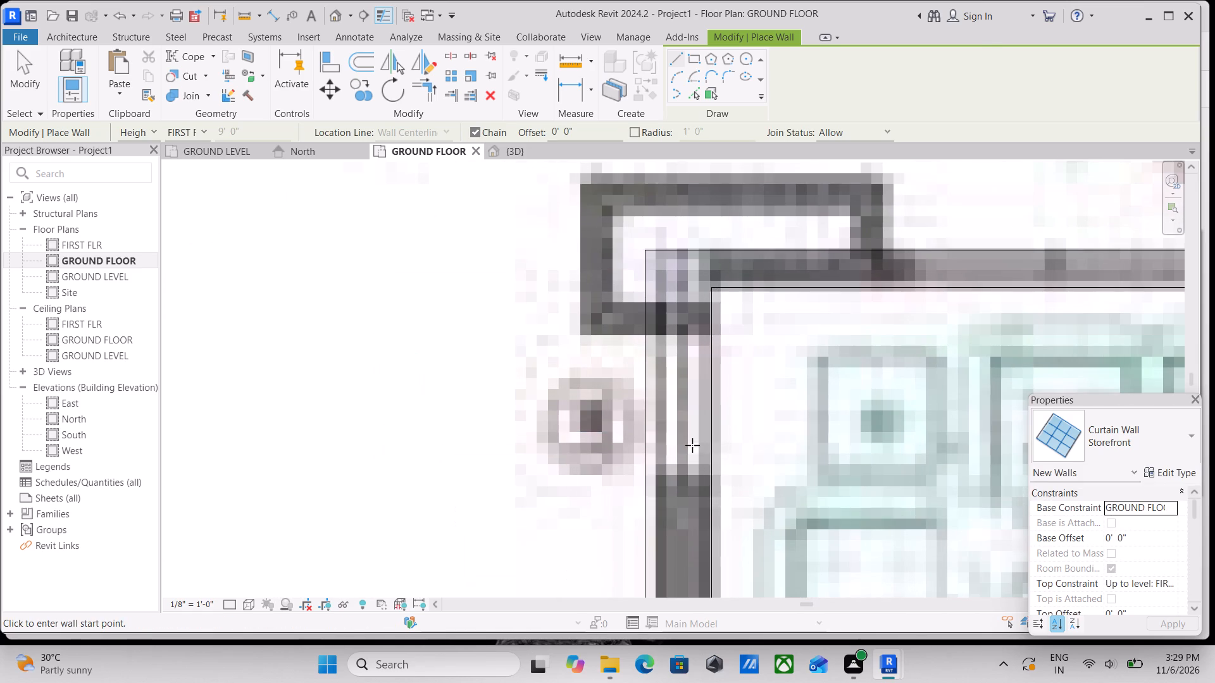
scroll(686, 479, "up", 3)
left_click(690, 469)
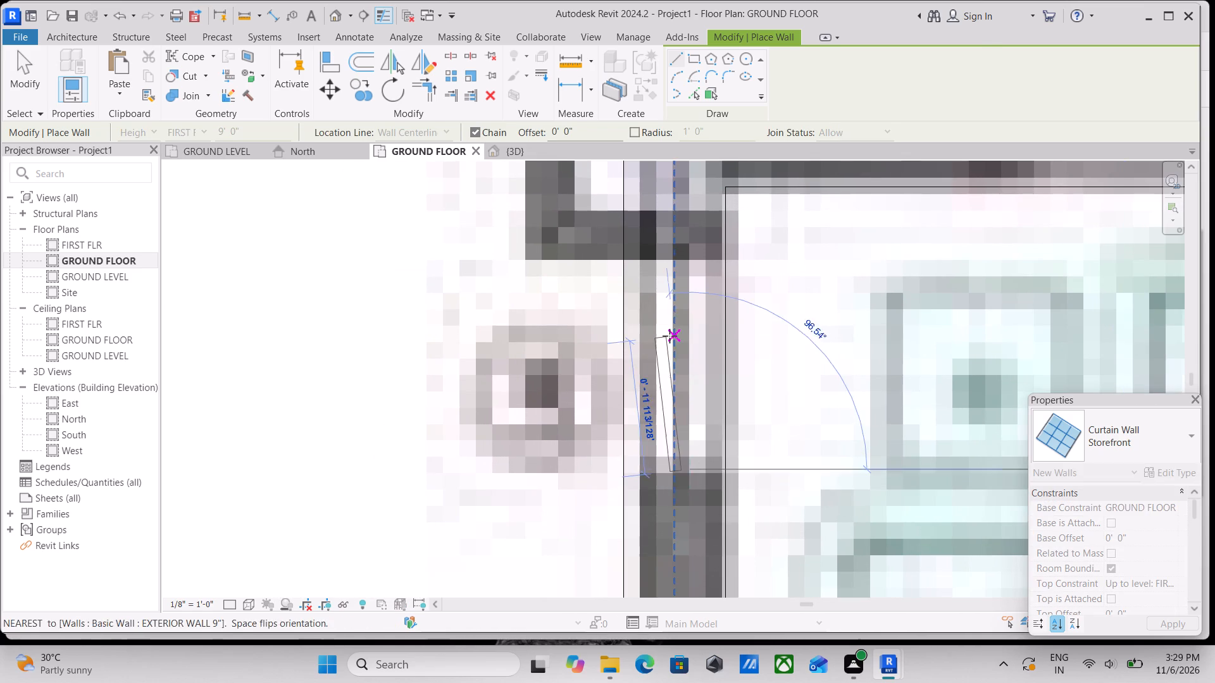
middle_click_drag(670, 360, 667, 495)
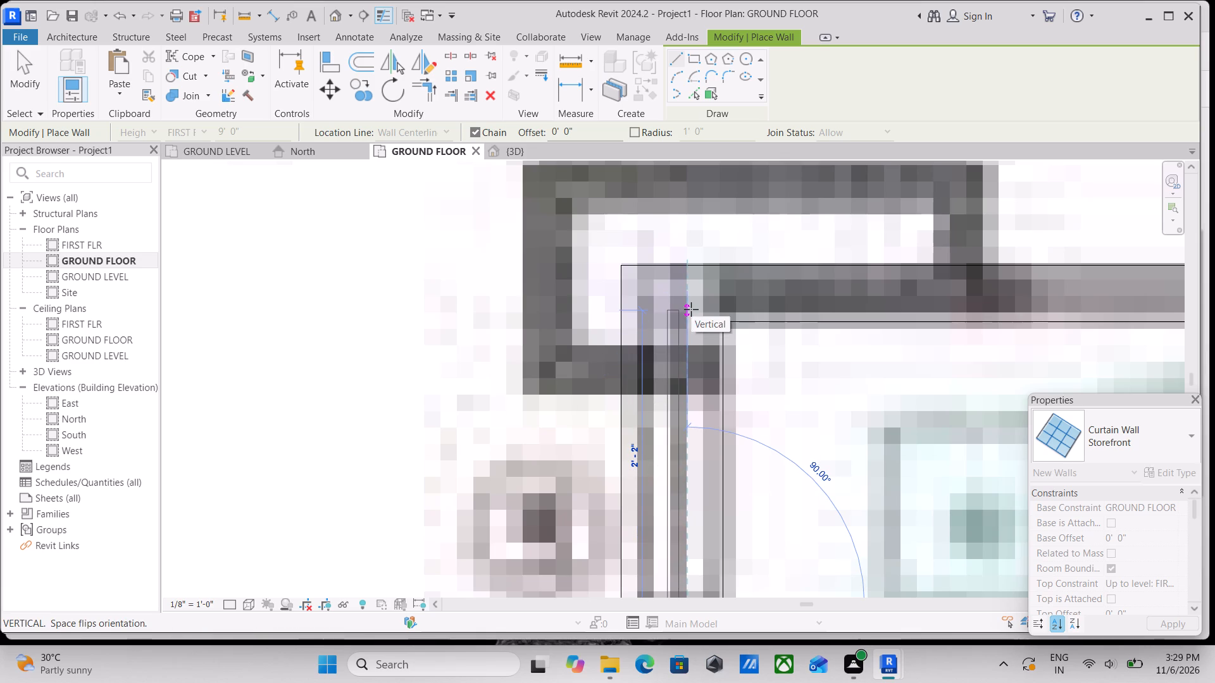
left_click(692, 309)
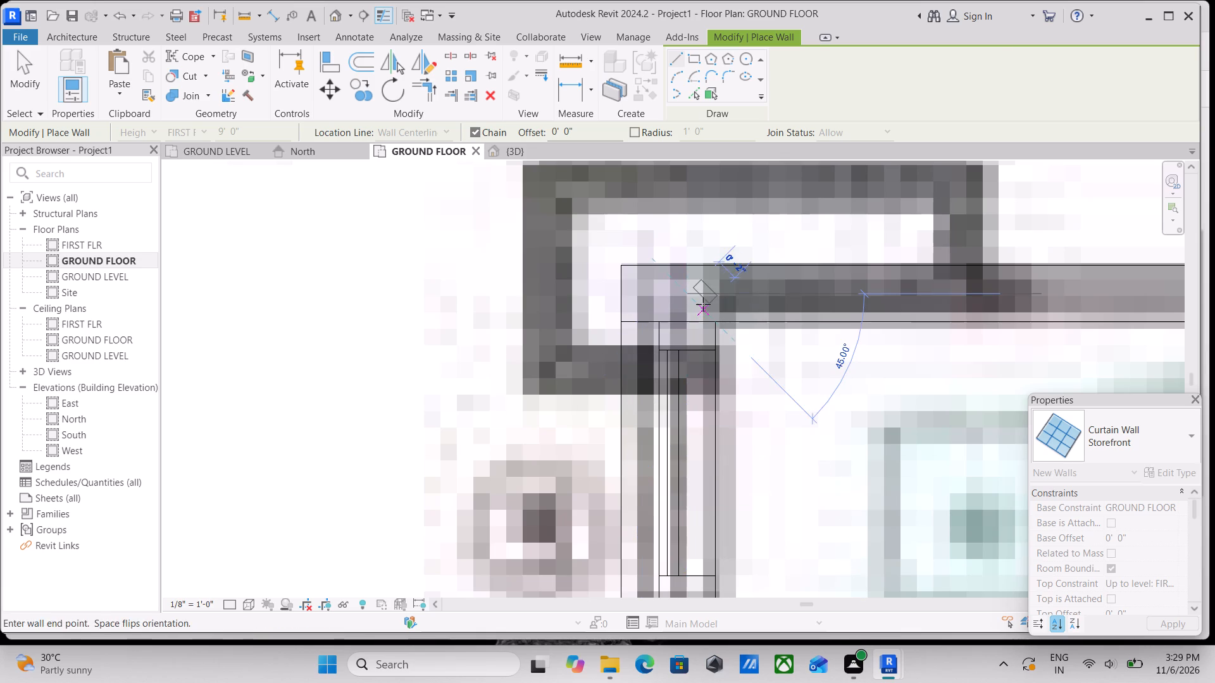
key("Escape")
key("Escape")
scroll(707, 311, "down", 11)
key("Escape")
key("Escape")
key("Escape")
Review the ground floor plan around the family room, staff room, kitchen, stairs and living room, checking the exterior wall openings against the traced image.
middle_click_drag(740, 387, 644, 309)
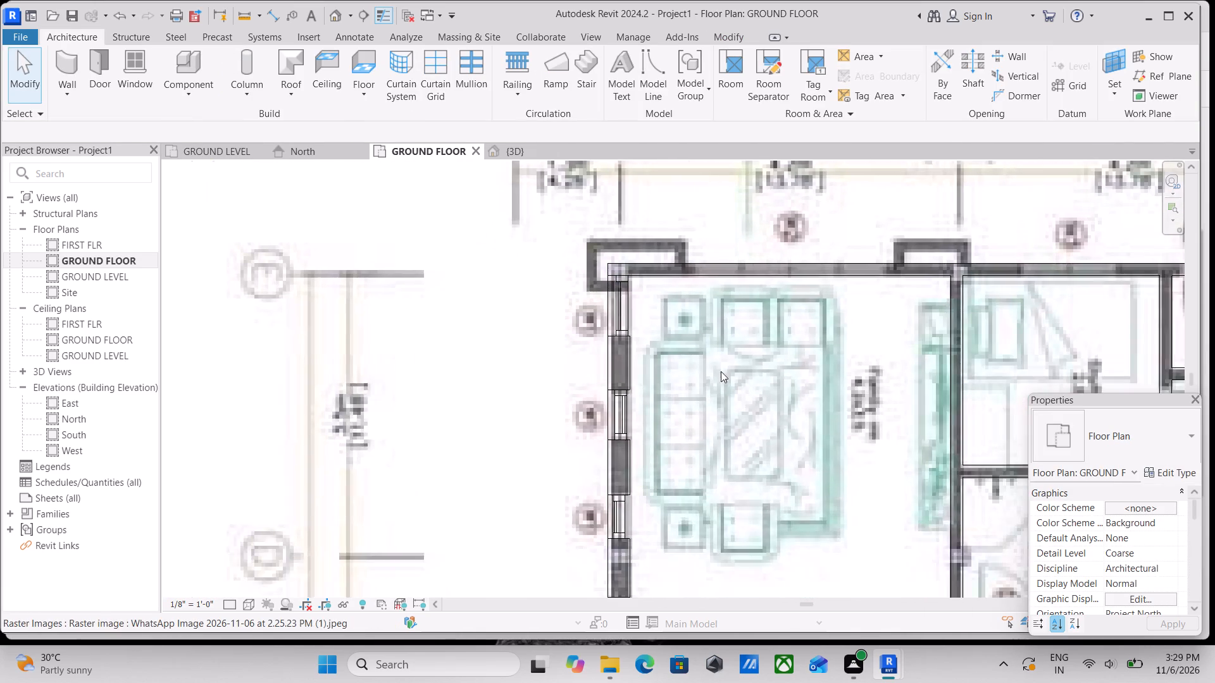
scroll(721, 374, "down", 3)
middle_click_drag(721, 375, 716, 320)
scroll(884, 389, "down", 3)
middle_click_drag(884, 389, 680, 376)
scroll(661, 376, "up", 7)
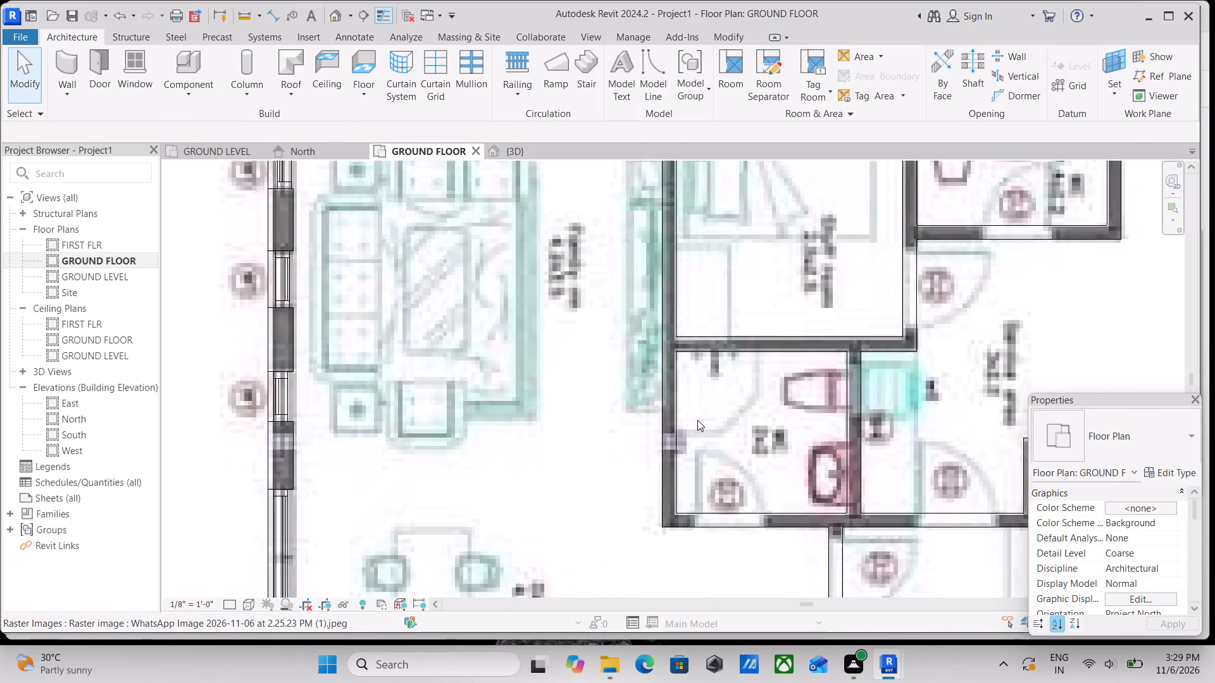
scroll(697, 420, "up", 1)
scroll(831, 382, "down", 3)
middle_click_drag(837, 378, 451, 408)
middle_click_drag(604, 359, 560, 392)
scroll(567, 388, "up", 1)
scroll(548, 325, "up", 2)
middle_click_drag(548, 325, 563, 342)
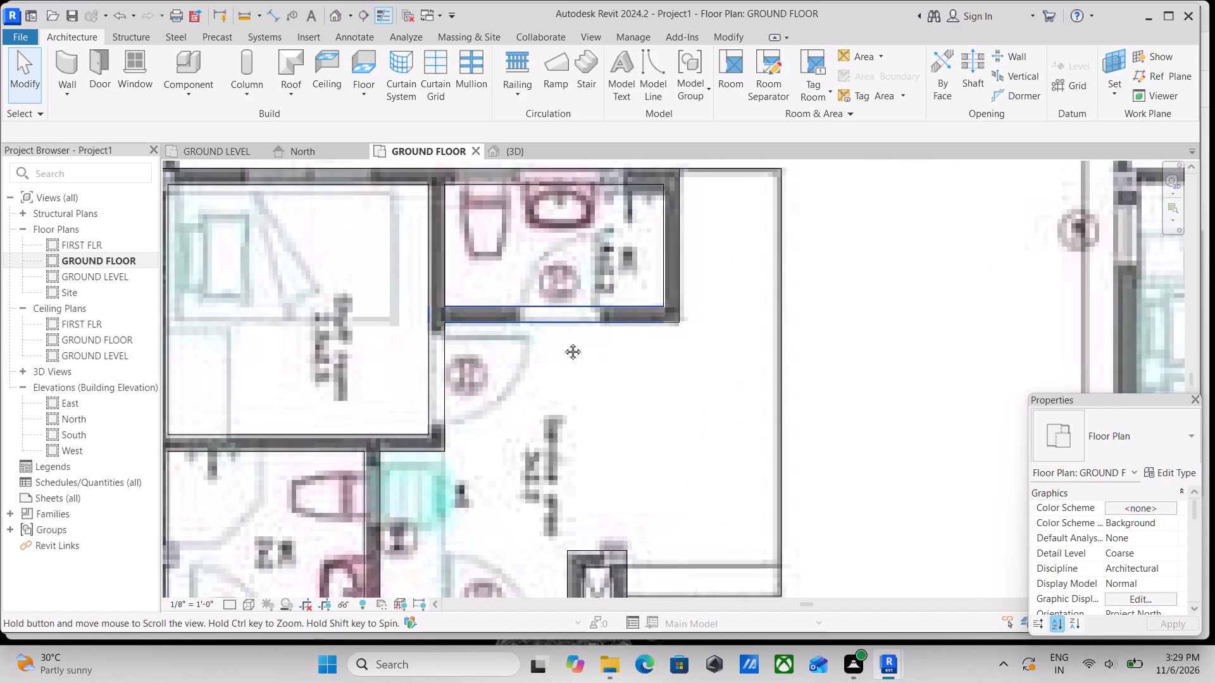
middle_click_drag(563, 342, 628, 368)
scroll(642, 370, "down", 5)
middle_click_drag(540, 402, 740, 326)
middle_click_drag(485, 347, 580, 317)
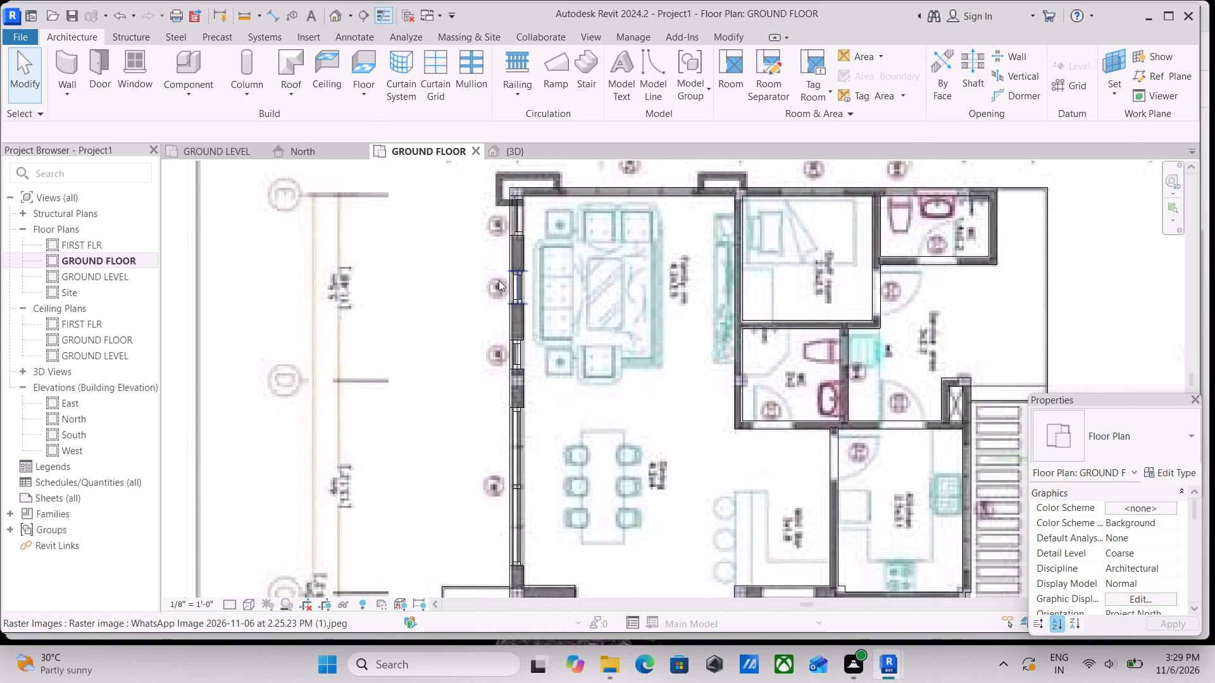
scroll(520, 302, "up", 2)
middle_click_drag(525, 407, 543, 298)
middle_click_drag(545, 438, 561, 333)
middle_click_drag(568, 481, 578, 433)
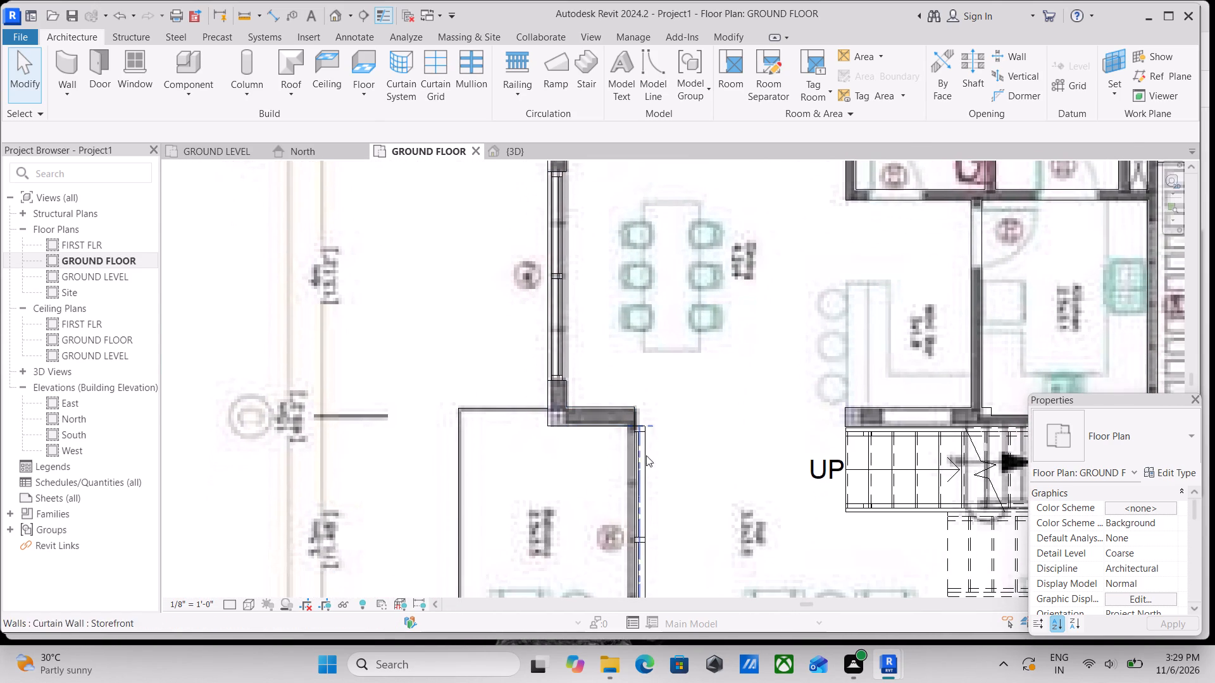
middle_click_drag(656, 461, 517, 461)
scroll(660, 437, "down", 1)
middle_click_drag(660, 437, 528, 445)
scroll(638, 433, "up", 1)
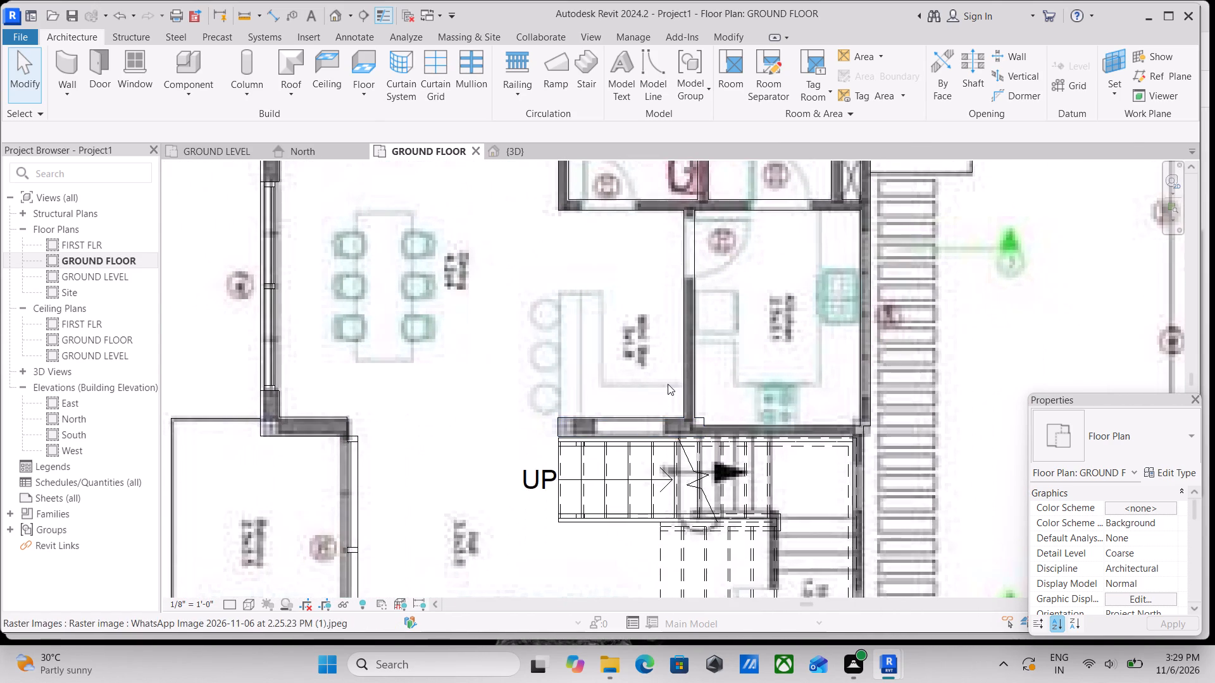
scroll(668, 384, "up", 1)
middle_click_drag(668, 384, 666, 417)
scroll(549, 388, "down", 1)
middle_click_drag(549, 388, 513, 463)
middle_click_drag(552, 375, 539, 424)
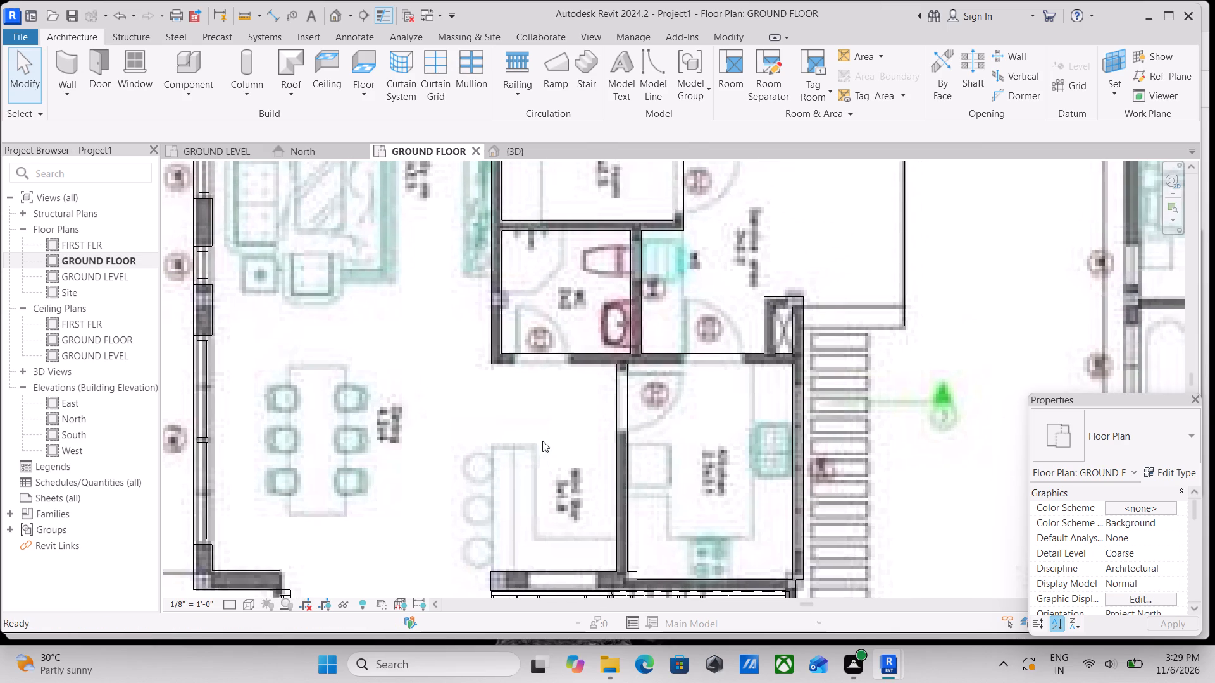
middle_click_drag(552, 414, 563, 488)
middle_click_drag(545, 368, 565, 476)
middle_click_drag(573, 377, 575, 464)
scroll(566, 360, "up", 2)
middle_click_drag(570, 348, 573, 422)
scroll(560, 393, "up", 3)
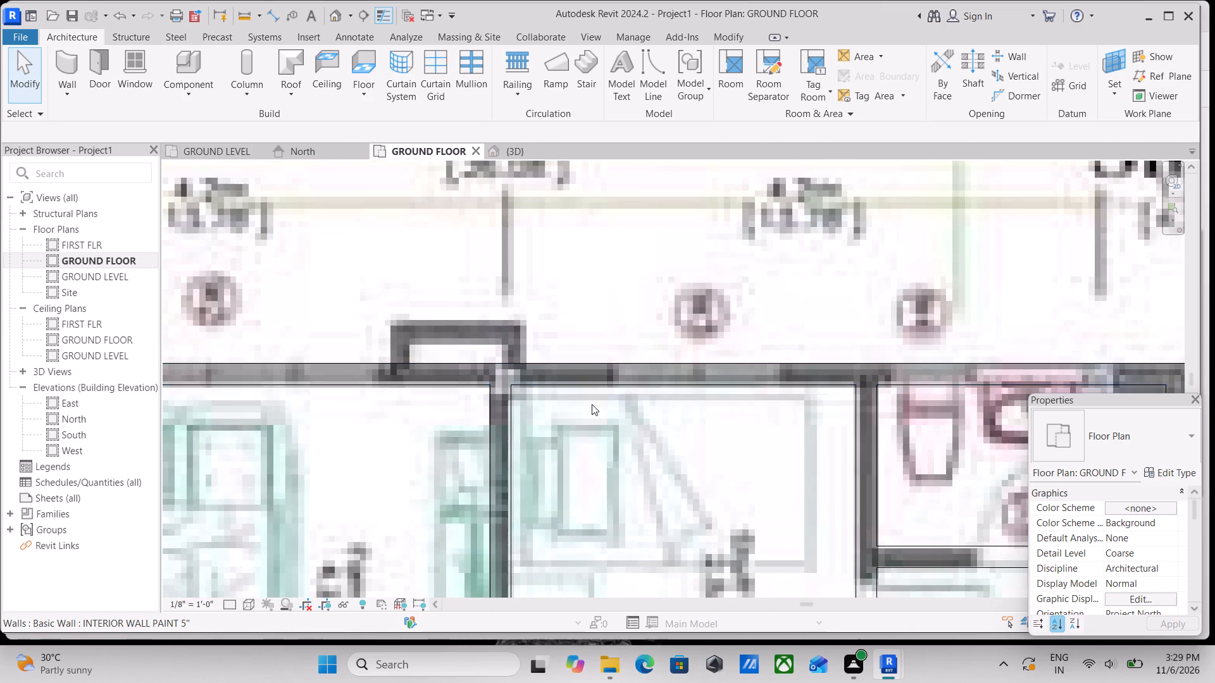
scroll(597, 420, "down", 3)
middle_click_drag(597, 423, 617, 346)
scroll(620, 341, "up", 1)
scroll(590, 404, "down", 2)
middle_click_drag(589, 407, 603, 338)
scroll(454, 369, "down", 2)
middle_click_drag(453, 369, 521, 326)
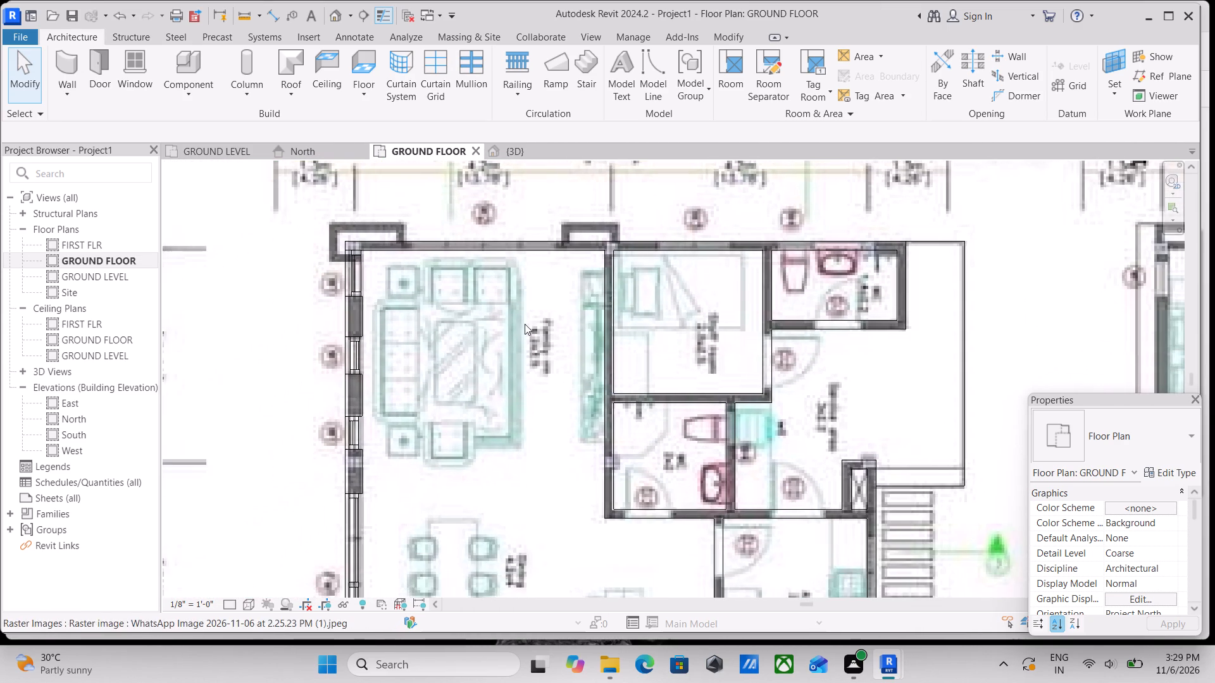
middle_click_drag(394, 346, 487, 316)
scroll(528, 375, "down", 3)
middle_click_drag(531, 380, 568, 218)
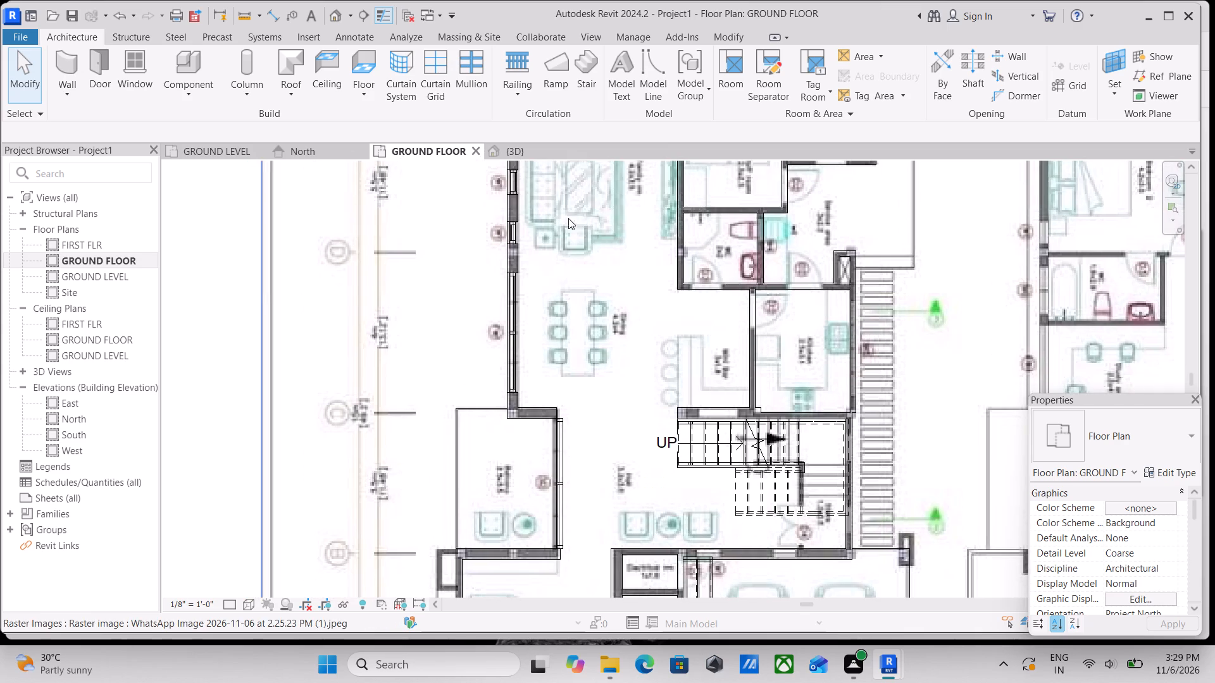
middle_click_drag(553, 403, 571, 304)
scroll(488, 518, "up", 1)
middle_click_drag(494, 512, 570, 348)
scroll(570, 338, "up", 1)
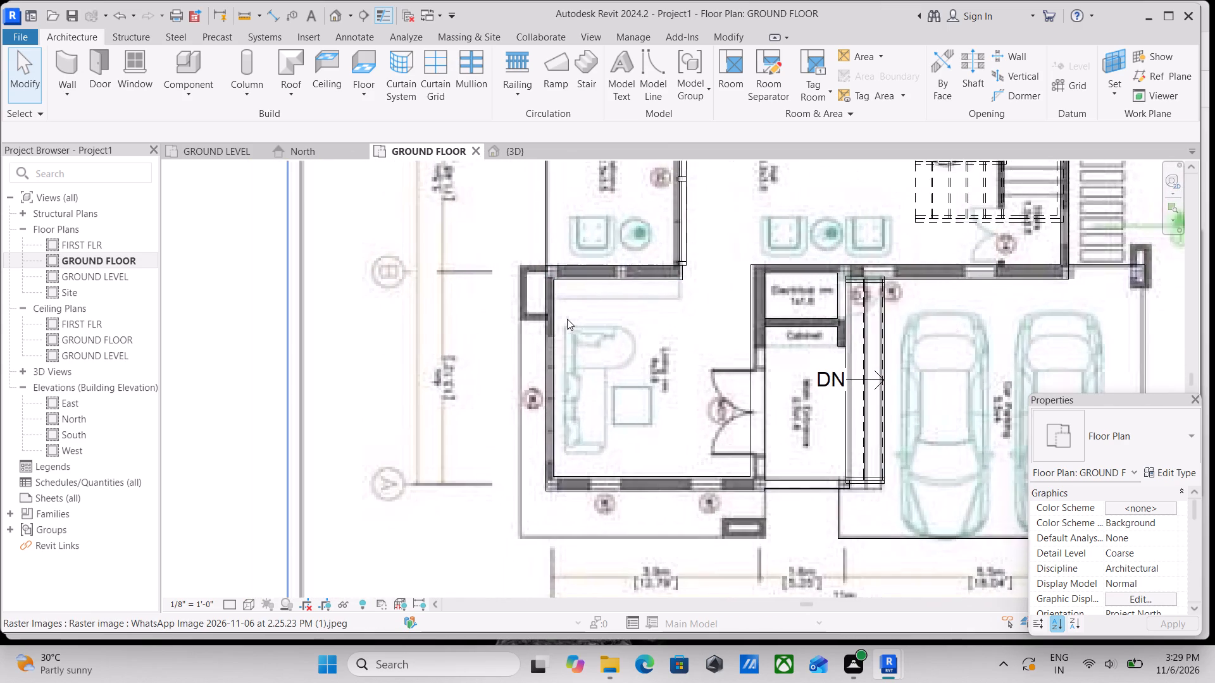
scroll(561, 314, "up", 2)
scroll(606, 277, "up", 2)
scroll(678, 298, "down", 2)
scroll(692, 366, "down", 1)
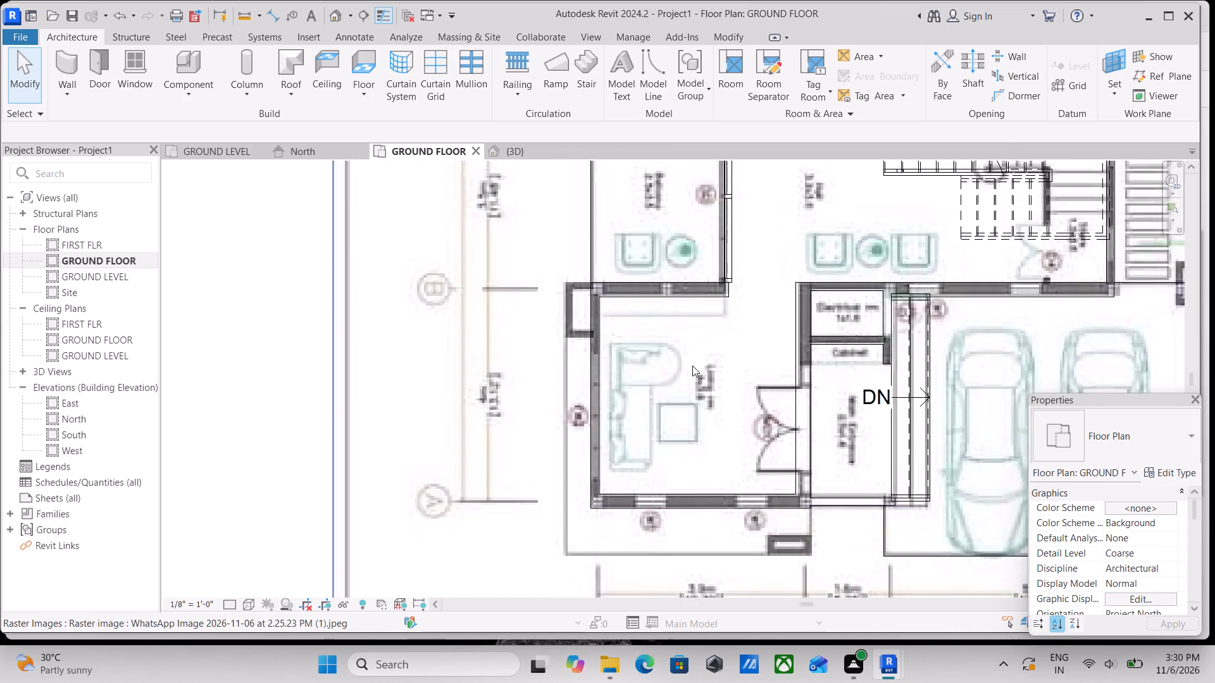
scroll(692, 366, "down", 3)
middle_click_drag(701, 369, 575, 369)
scroll(683, 428, "up", 2)
scroll(632, 403, "up", 3)
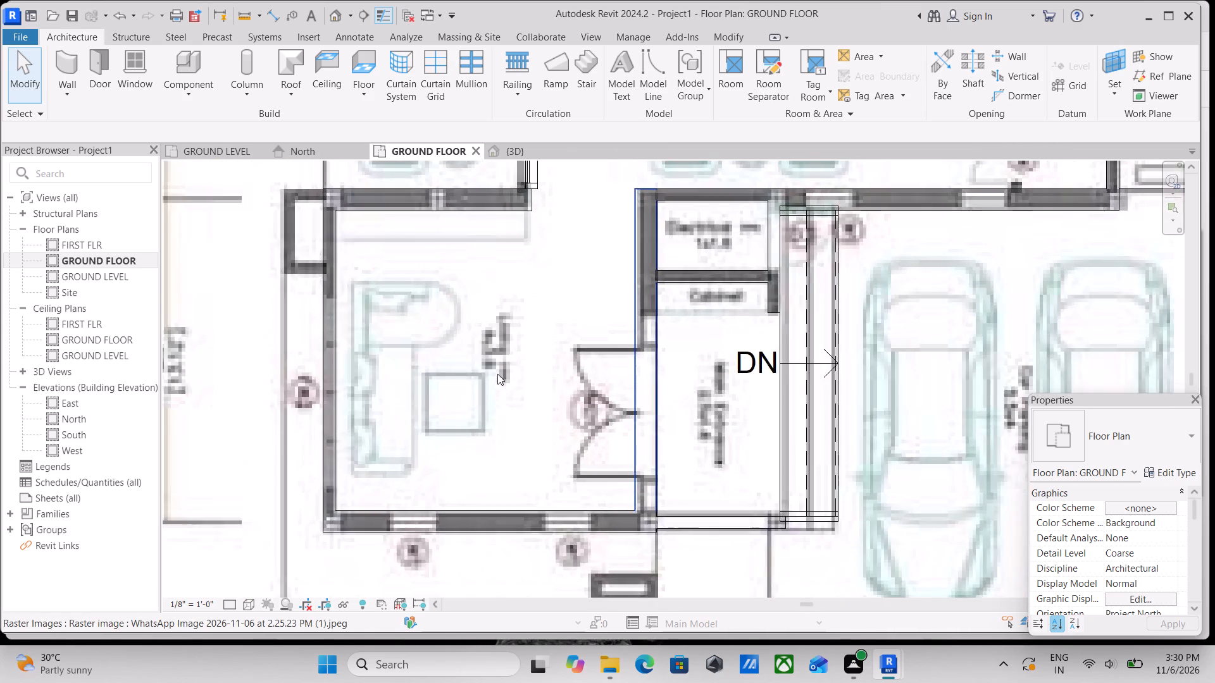
scroll(497, 374, "down", 2)
middle_click_drag(497, 374, 542, 450)
scroll(575, 374, "down", 2)
middle_click_drag(575, 374, 575, 391)
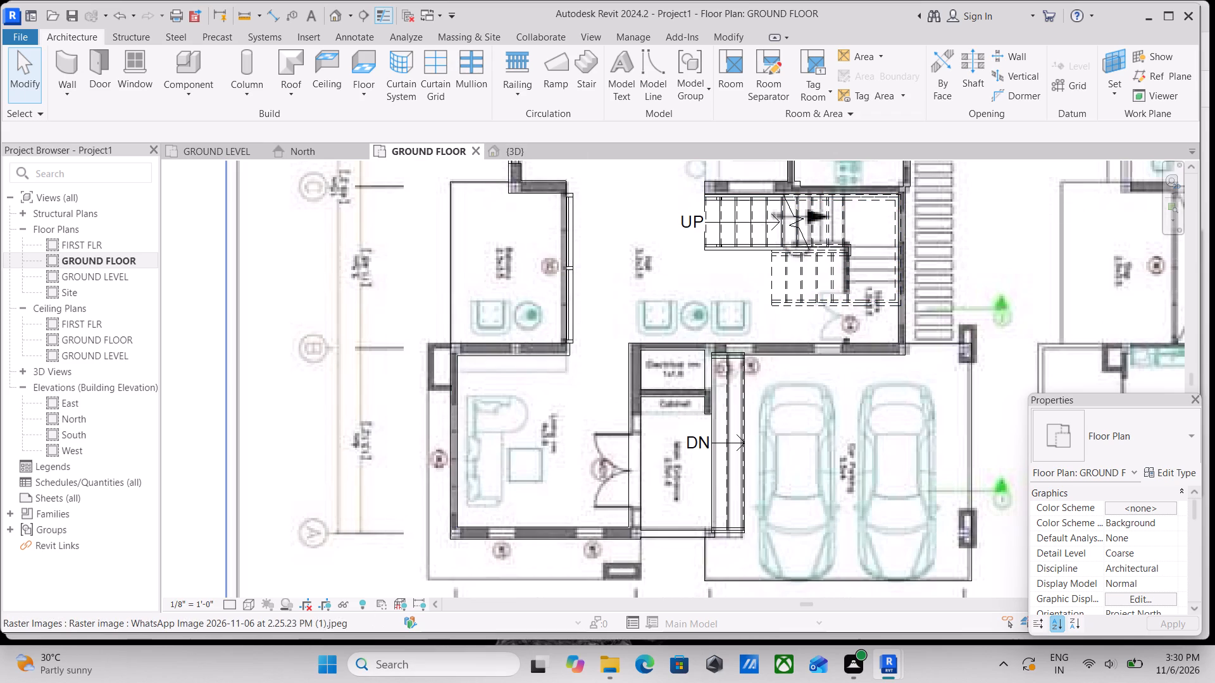
scroll(346, 662, "down", 3)
scroll(519, 385, "down", 2)
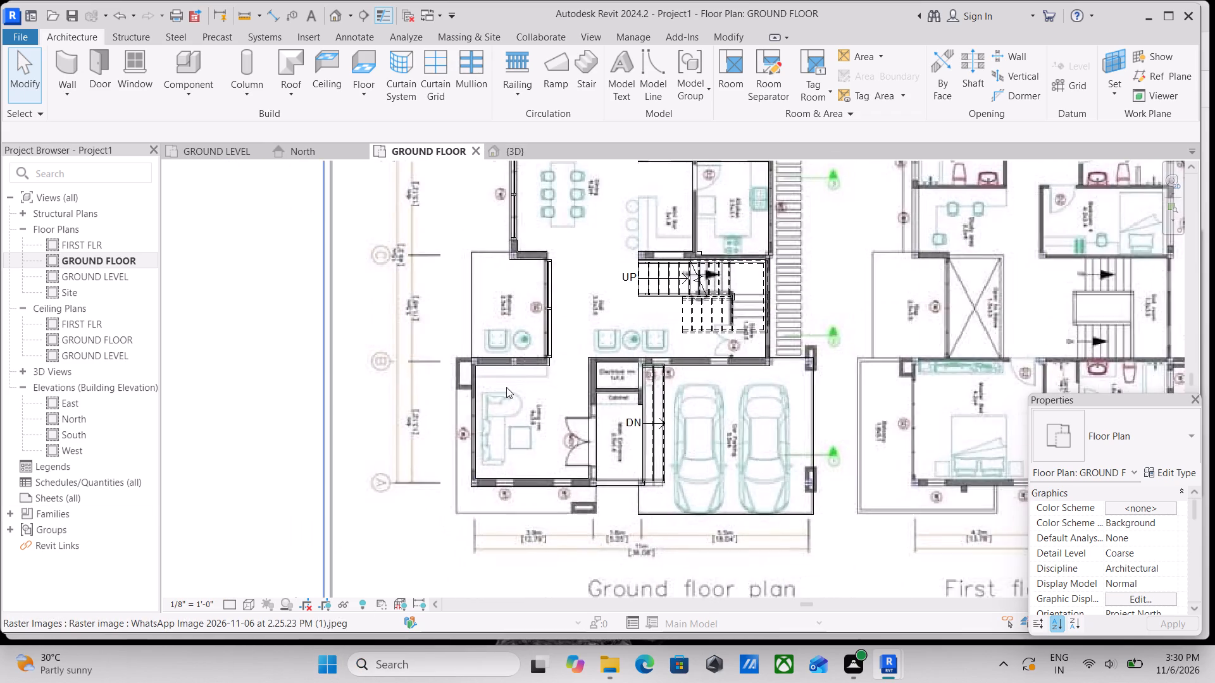
scroll(506, 387, "down", 3)
middle_click_drag(504, 388, 441, 433)
Switch to the 3D view and examine the Storefront curtain walls along the family room, dining and hall facade.
left_click(512, 149)
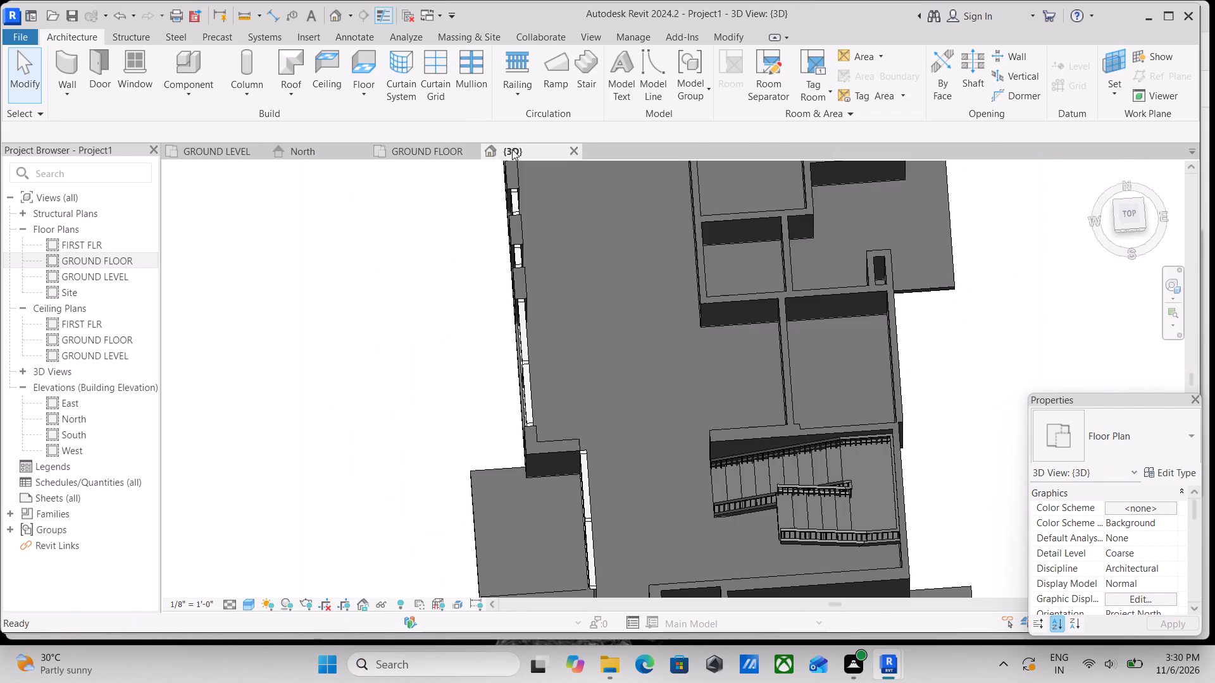
scroll(640, 382, "down", 1)
middle_click_drag(640, 382, 638, 247)
middle_click_drag(656, 399, 701, 204, "shift")
middle_click_drag(702, 351, 664, 379)
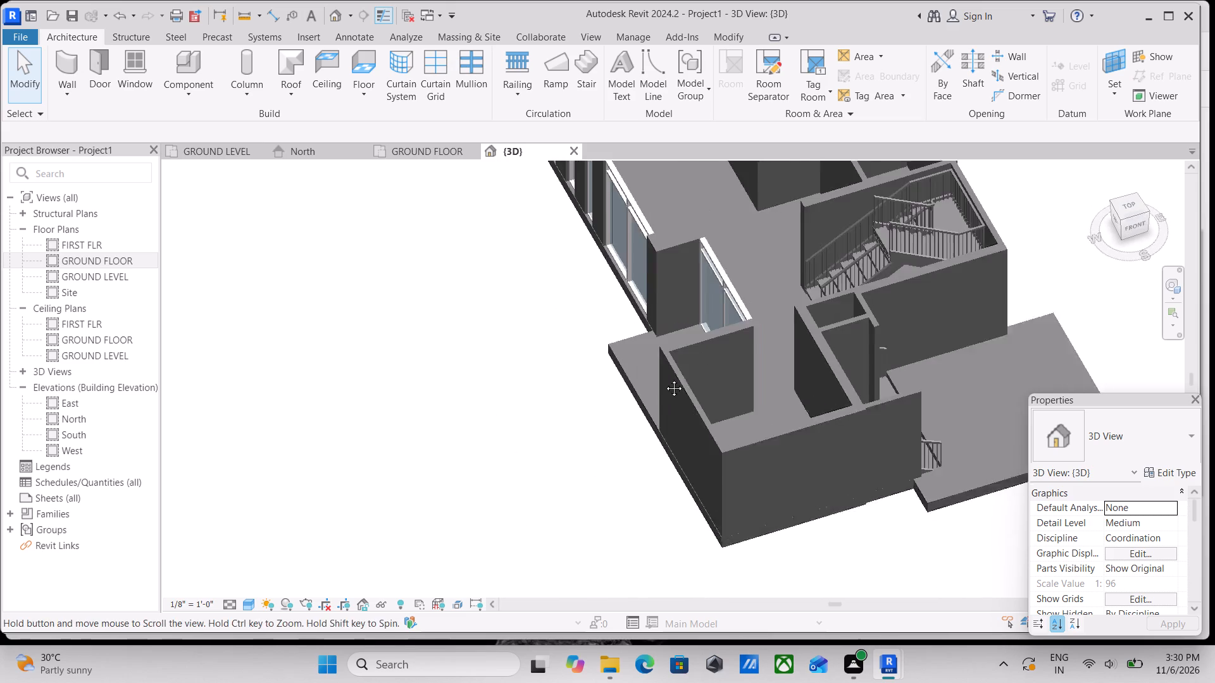
middle_click_drag(664, 379, 578, 443)
middle_click_drag(674, 448, 875, 243, "shift")
middle_click_drag(817, 296, 505, 520)
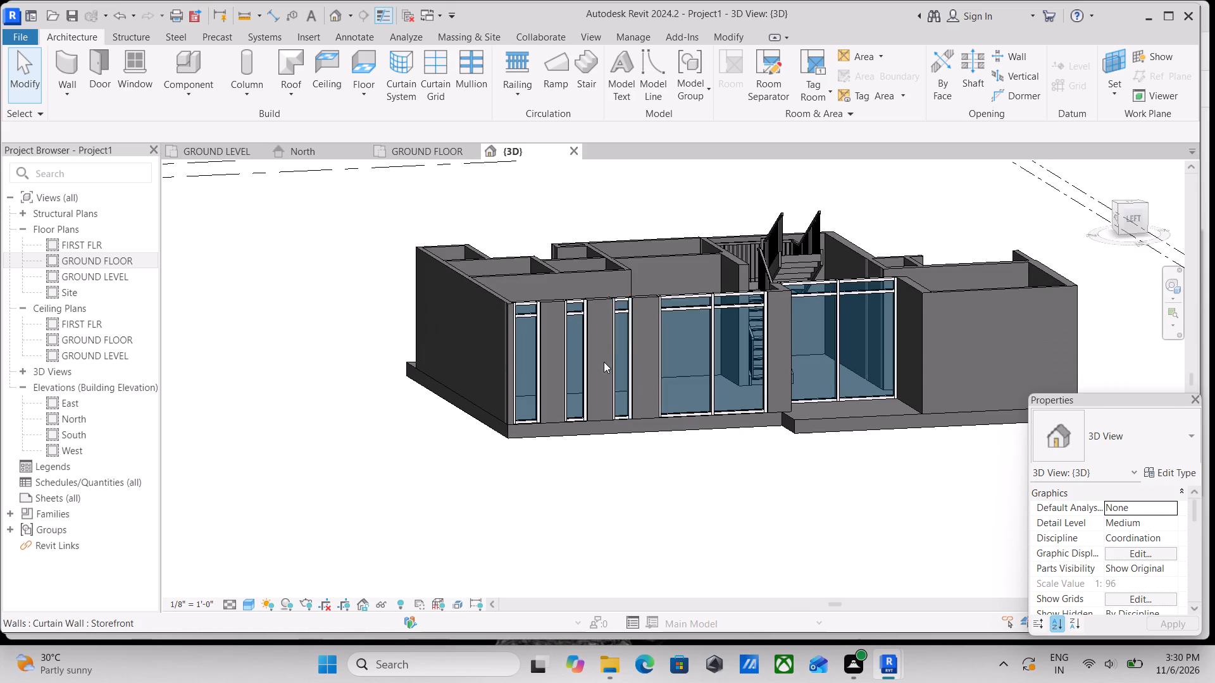
scroll(599, 361, "up", 1)
middle_click_drag(630, 340, 591, 354, "shift")
scroll(539, 468, "up", 2)
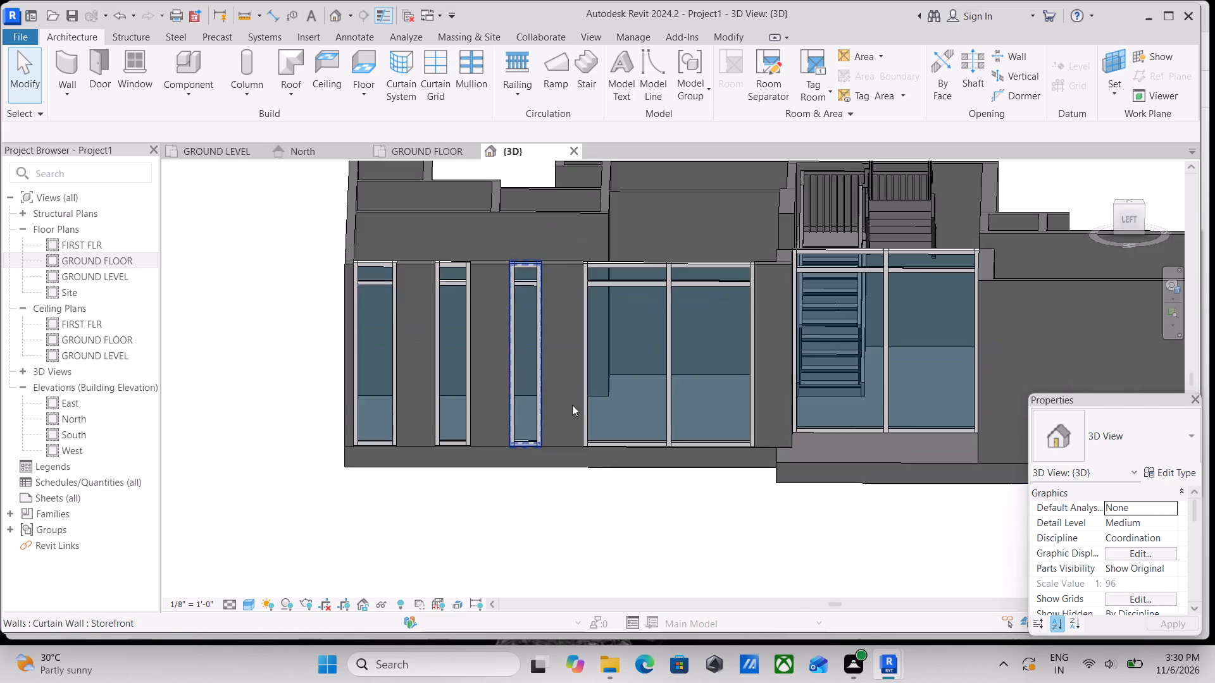
middle_click_drag(577, 400, 518, 422)
middle_click_drag(645, 400, 553, 386)
Examine the living room corner, main entrance steps and car parking slab in 3D, including the entrance handrail against the exterior wall.
middle_click_drag(713, 364, 679, 417, "shift")
middle_click_drag(678, 417, 758, 250)
middle_click_drag(757, 300, 697, 385, "shift")
middle_click_drag(664, 372, 753, 223)
middle_click_drag(738, 311, 722, 328, "shift")
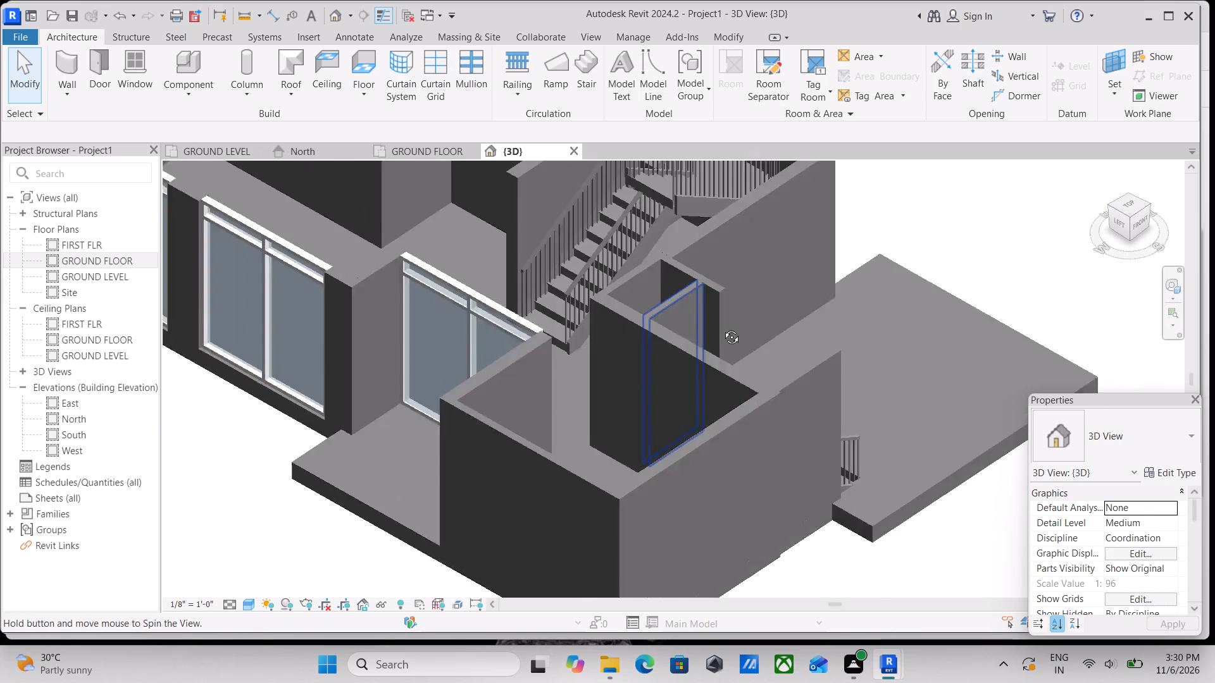
middle_click_drag(722, 328, 720, 329, "shift")
middle_click_drag(670, 332, 749, 258)
middle_click_drag(699, 325, 654, 366, "shift")
middle_click_drag(613, 364, 752, 233)
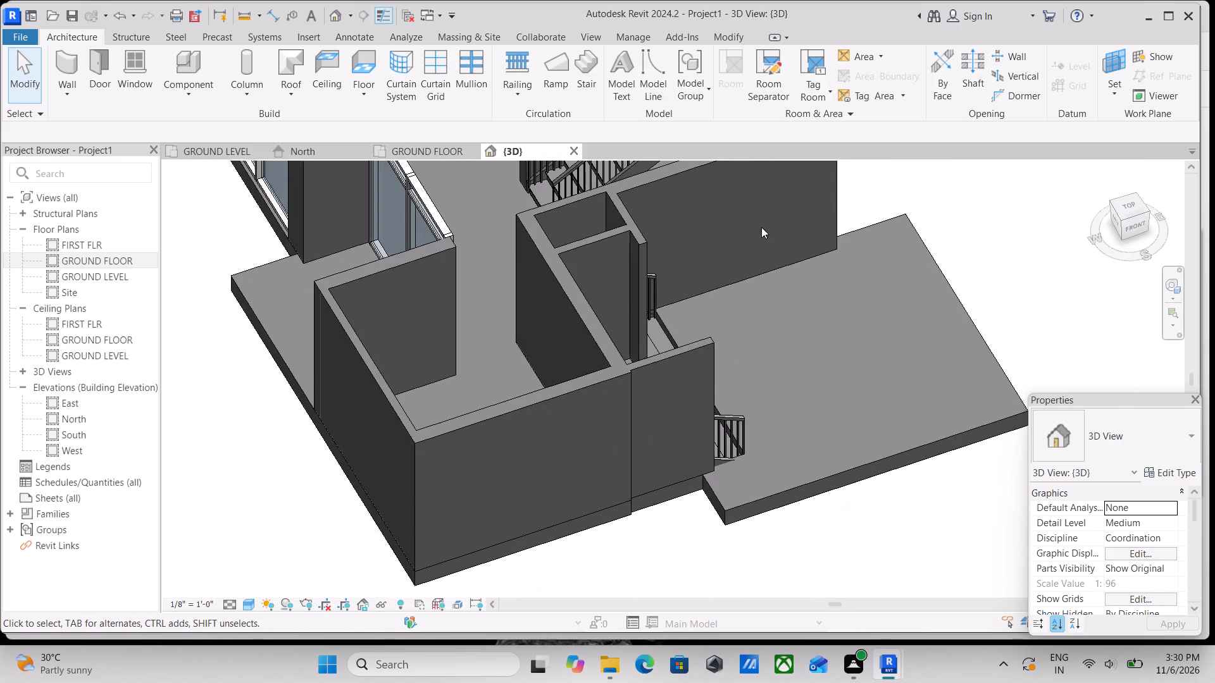
middle_click_drag(706, 329, 635, 343, "shift")
middle_click_drag(541, 343, 767, 269)
scroll(548, 375, "up", 2)
middle_click_drag(513, 350, 594, 311)
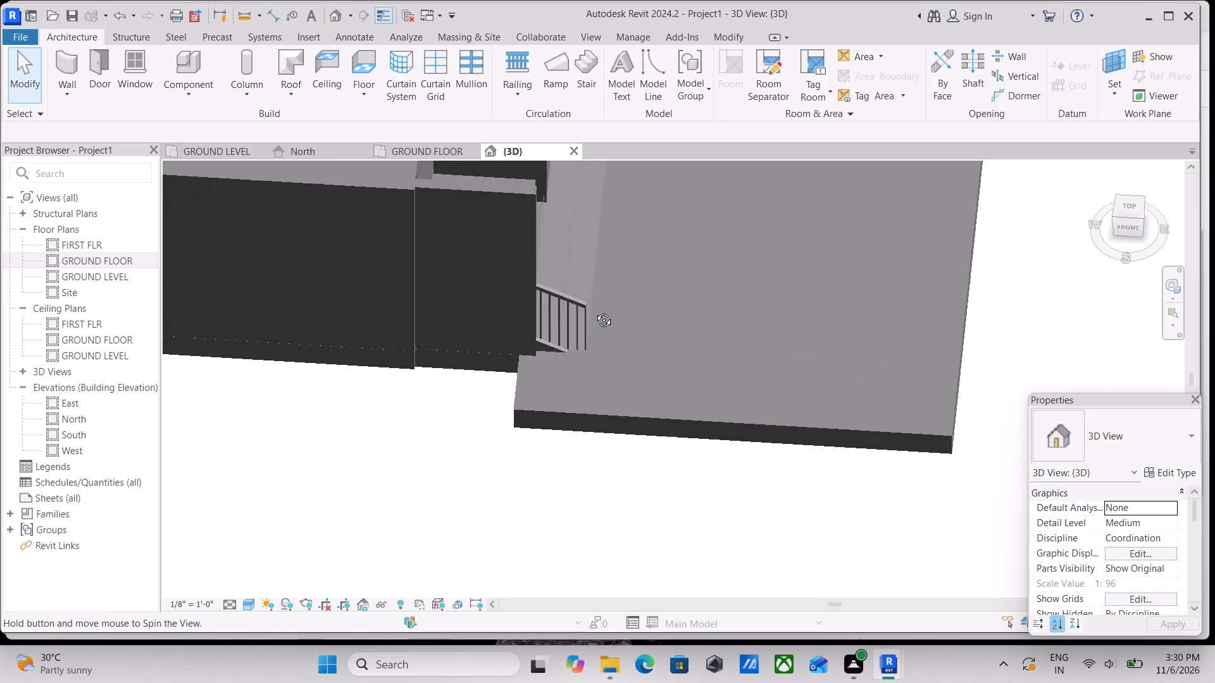
middle_click_drag(594, 311, 517, 312)
middle_click_drag(571, 369, 738, 530)
scroll(475, 386, "down", 2)
middle_click_drag(488, 386, 725, 498)
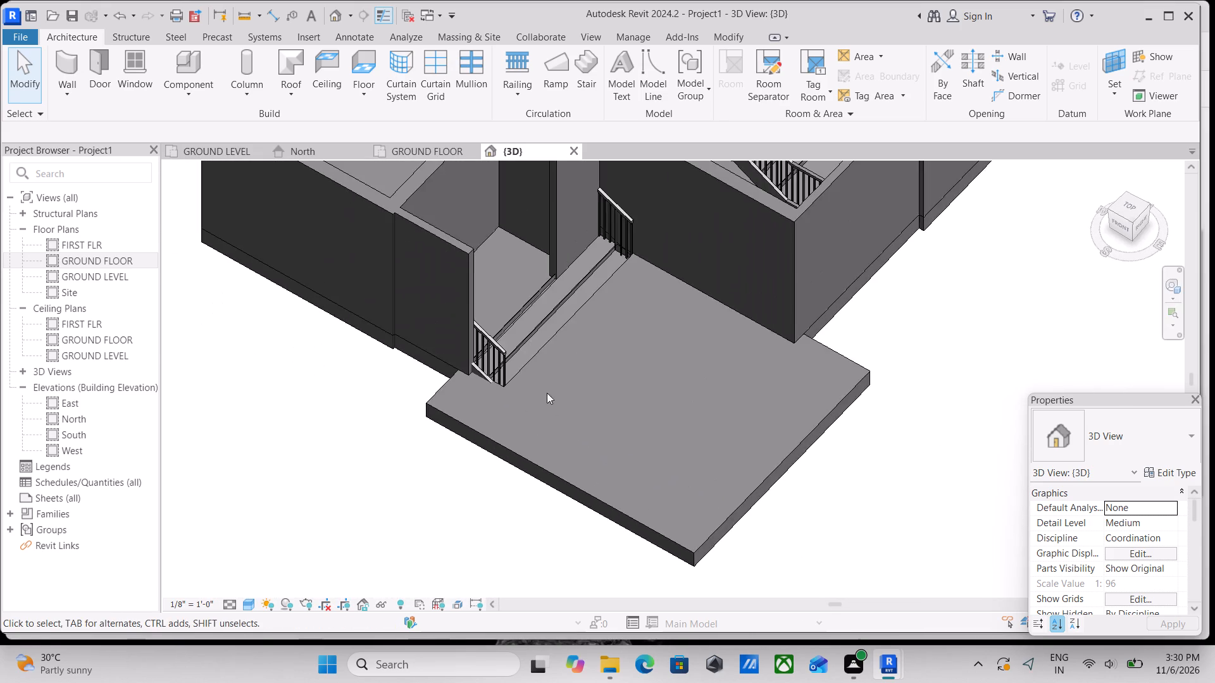
scroll(553, 390, "up", 3)
middle_click_drag(569, 395, 650, 555)
scroll(735, 346, "up", 5)
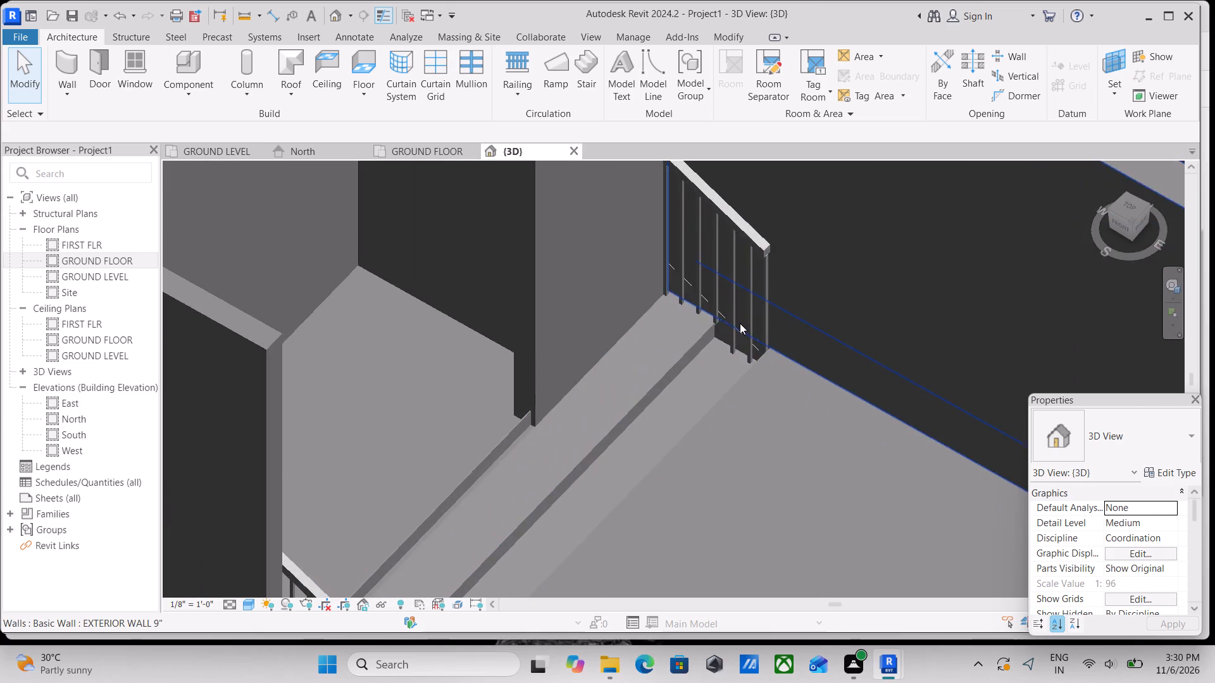
scroll(740, 323, "up", 5)
middle_click_drag(750, 355, 752, 481)
scroll(676, 450, "up", 3)
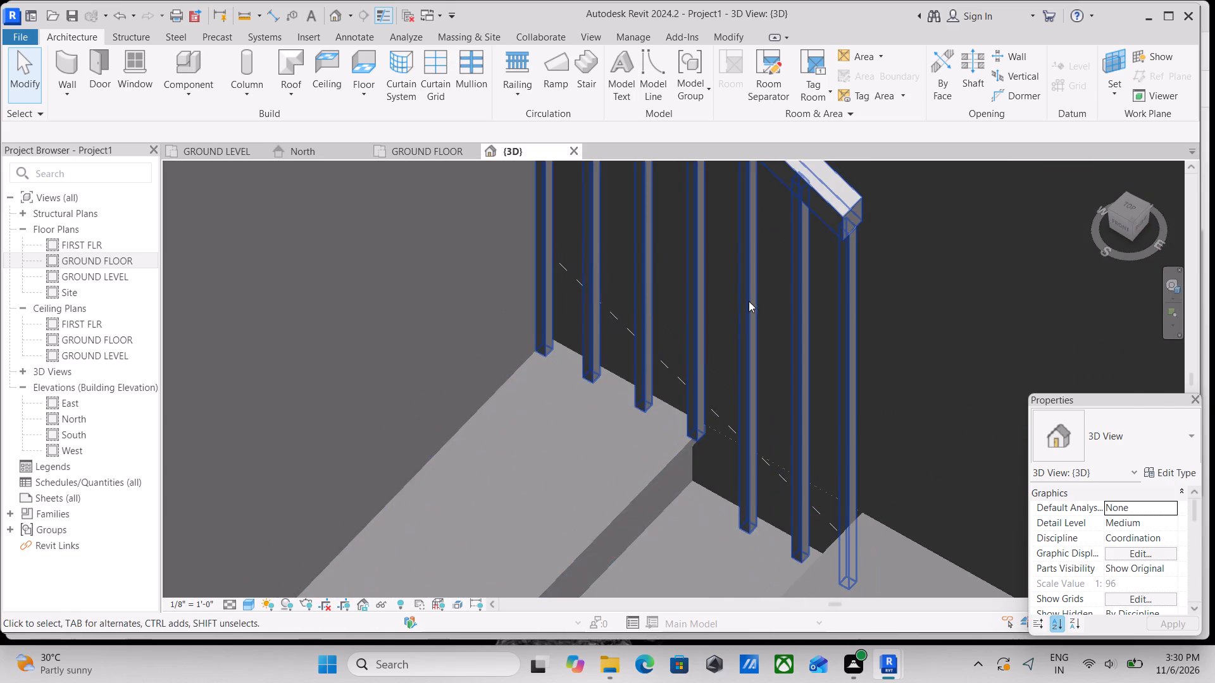
left_click(749, 301)
scroll(749, 301, "down", 11)
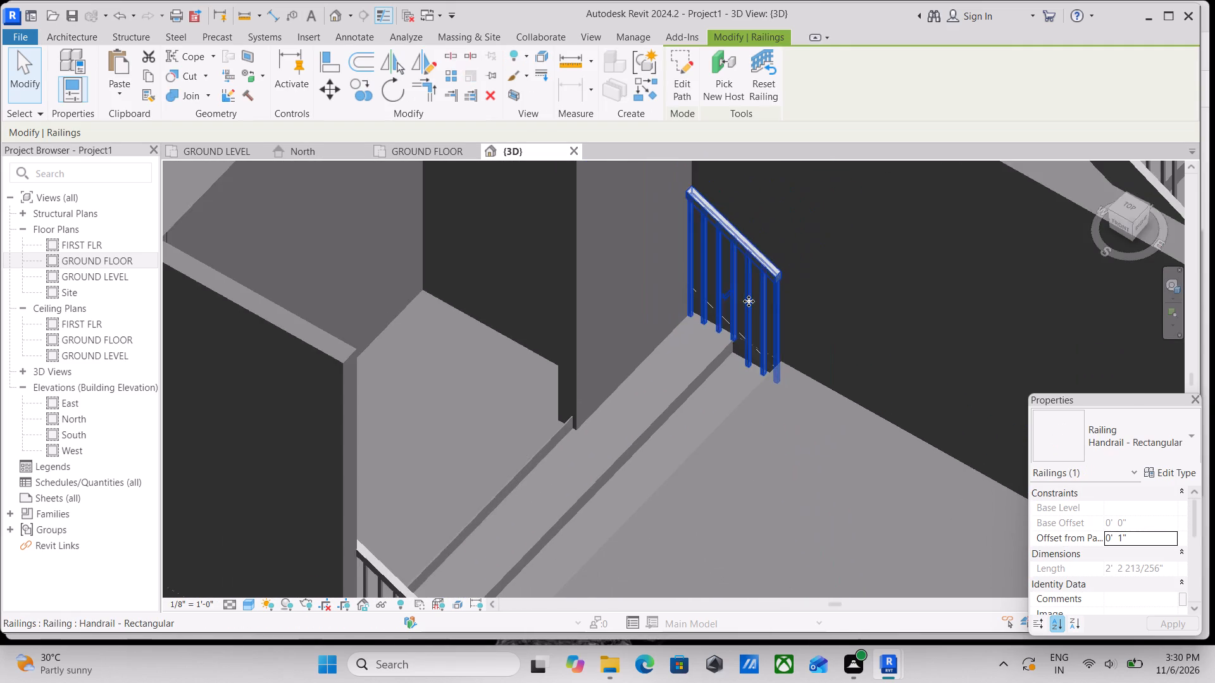
scroll(749, 301, "down", 5)
scroll(633, 458, "up", 3)
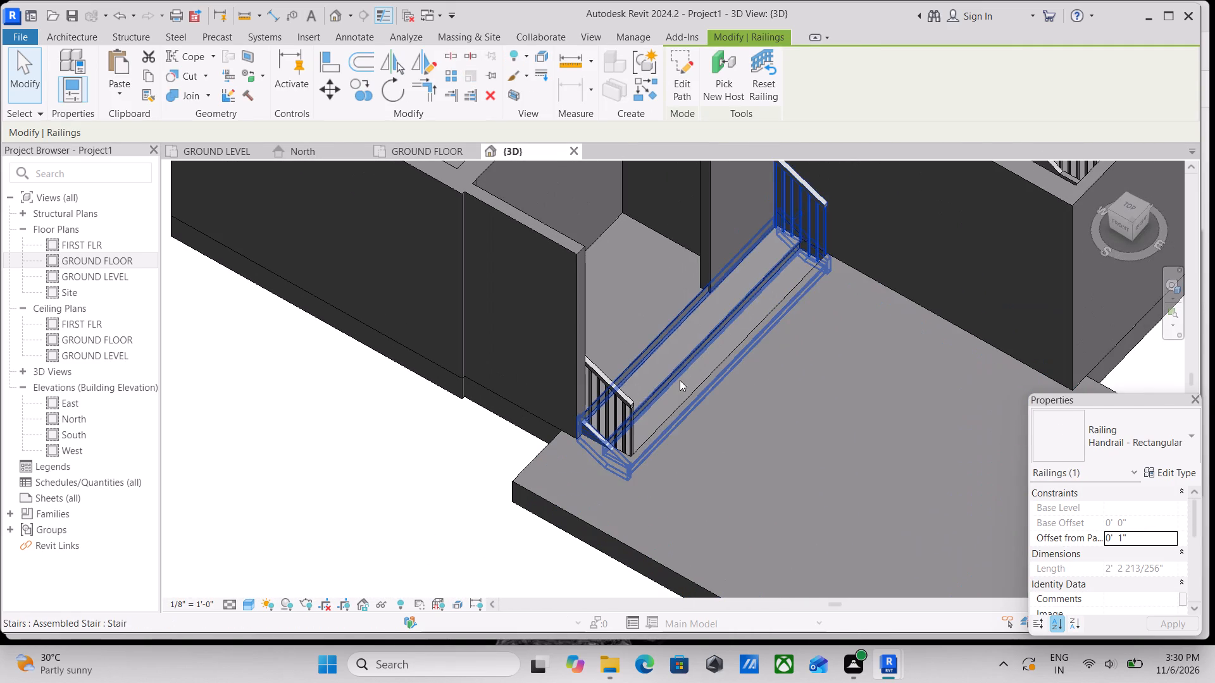
key("Escape")
Change the entrance steps railing beside the short front wall's free end to the Glass Panel - Bottom Fill type.
scroll(606, 409, "up", 6)
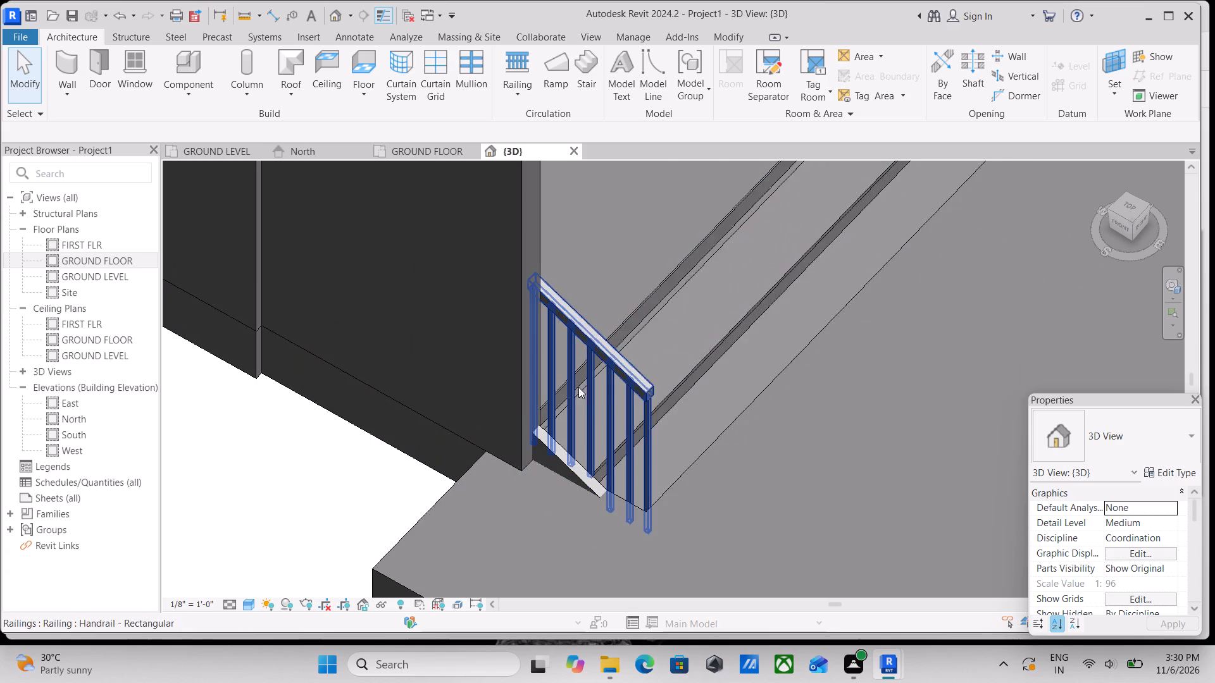
scroll(627, 381, "down", 2)
left_click(629, 380)
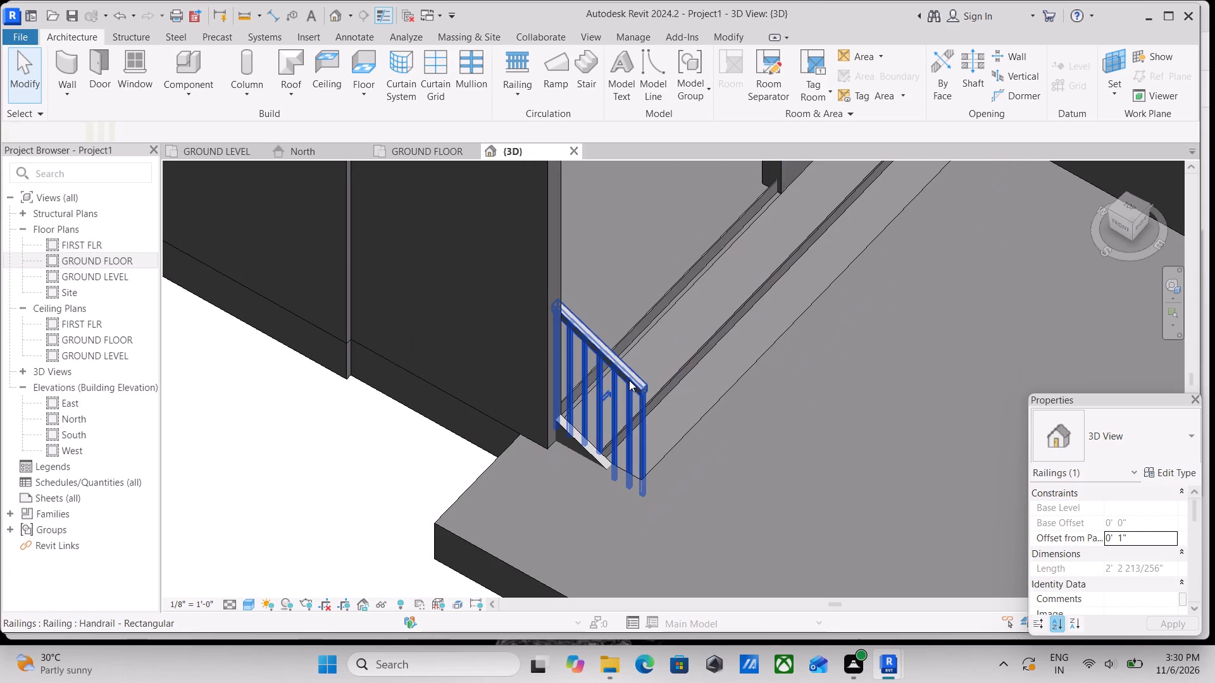
left_click(1157, 440)
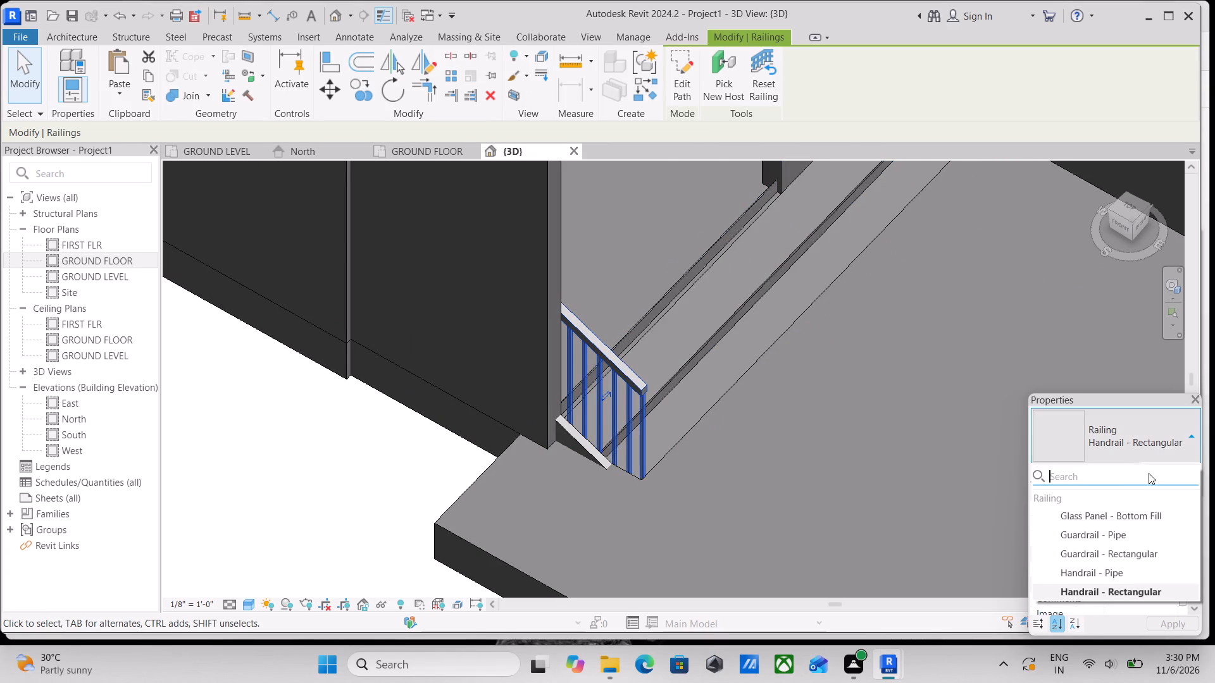
left_click(1123, 512)
scroll(775, 382, "down", 1)
middle_click_drag(775, 382, 752, 493)
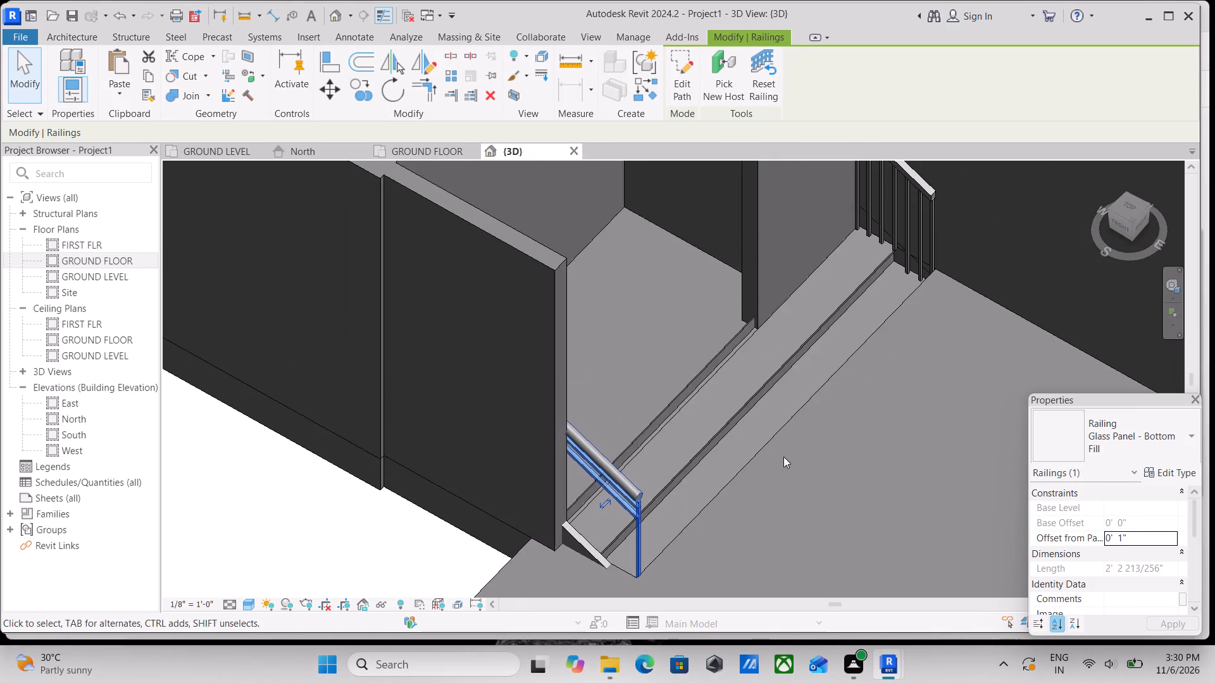
Change the entrance steps railing against the exterior wall from handrail to the Glass Panel - Bottom Fill type.
middle_click_drag(818, 424, 772, 477)
key("Escape")
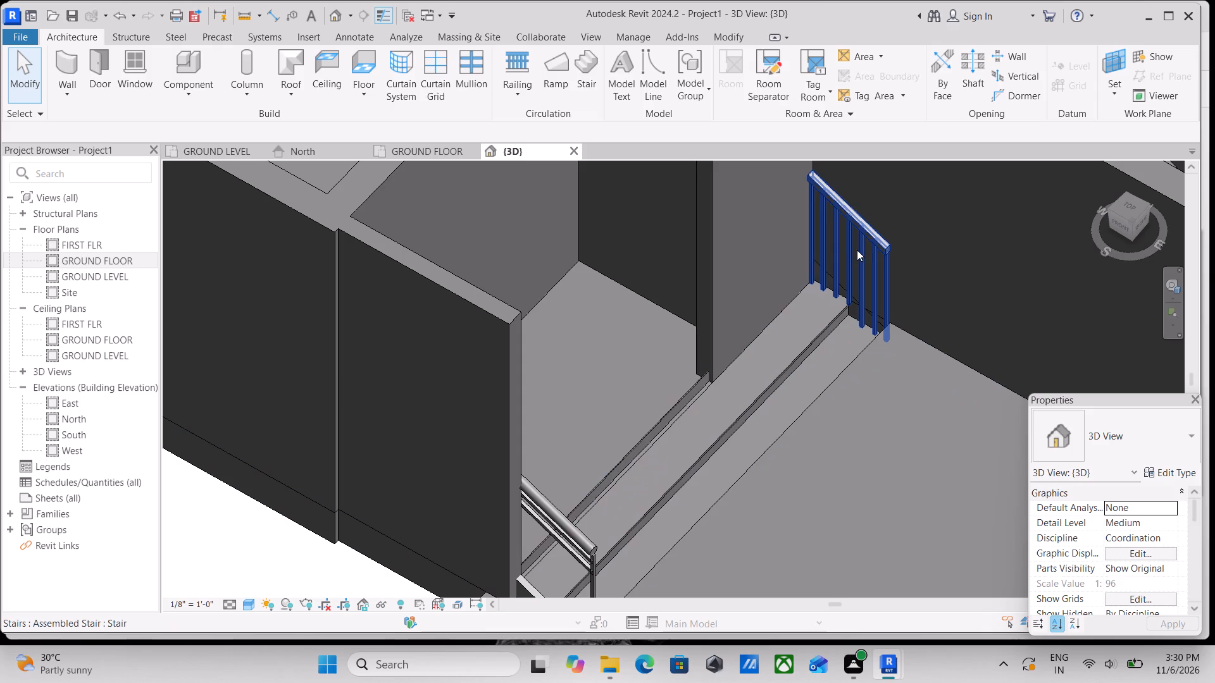
left_click(857, 250)
left_click(1133, 452)
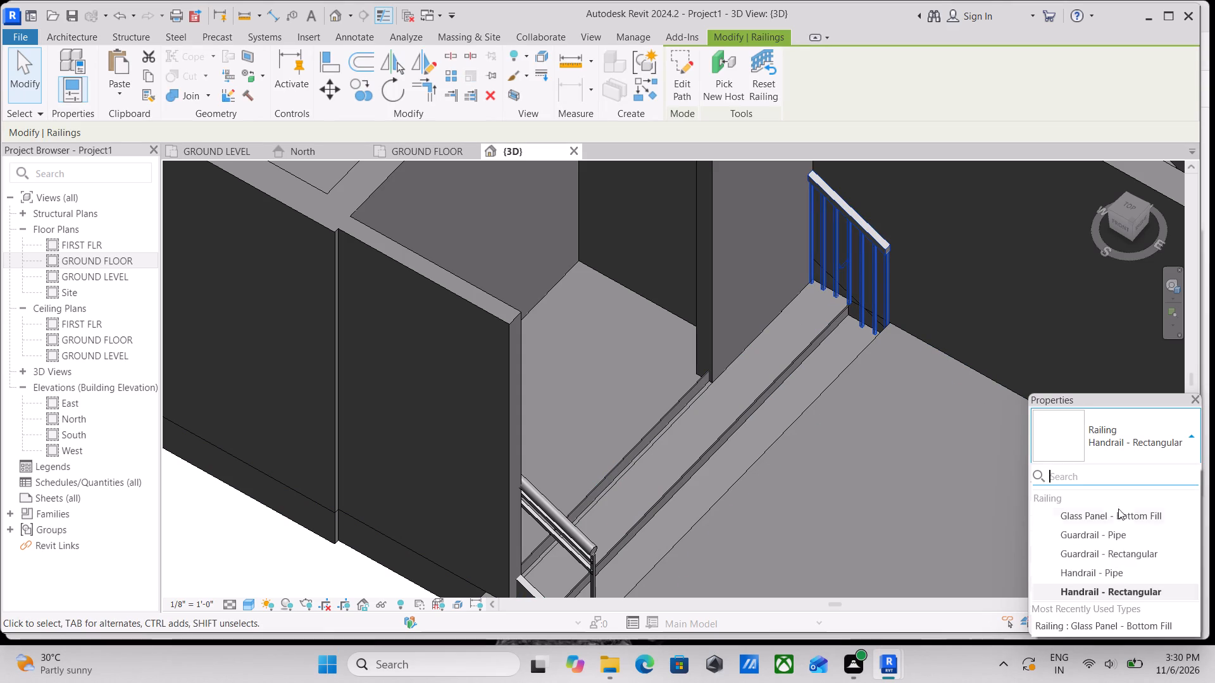
left_click(1135, 512)
scroll(776, 467, "down", 4)
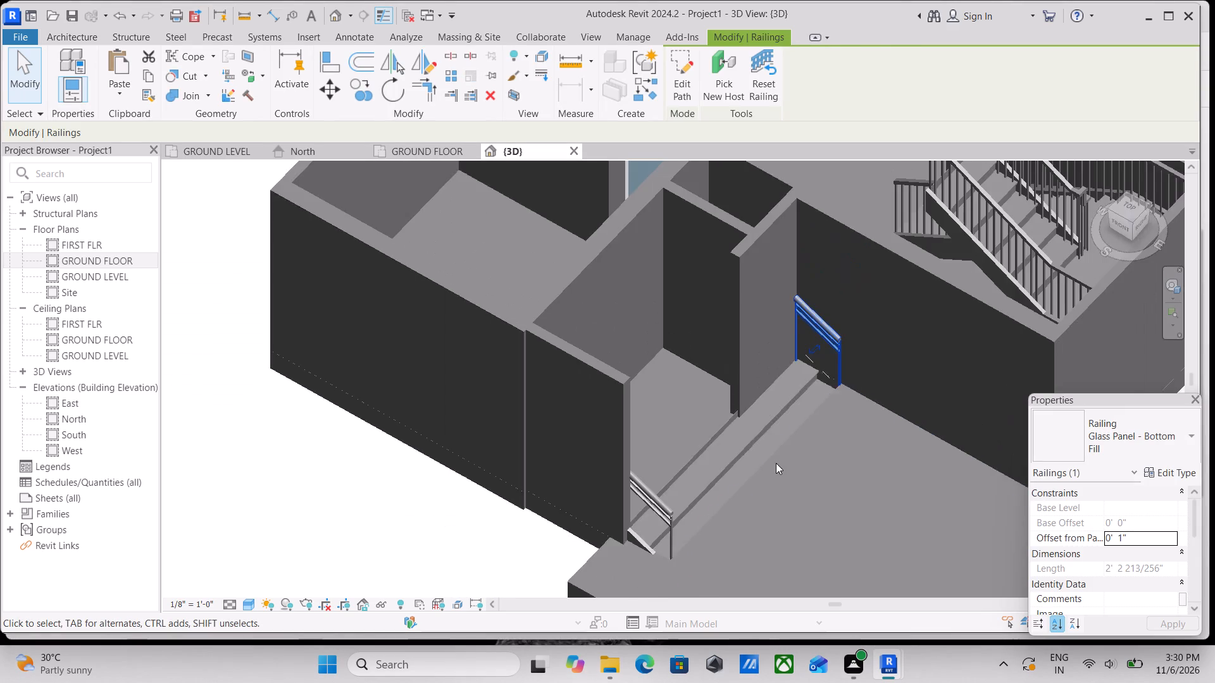
middle_click_drag(756, 448, 723, 401)
key("Escape")
Examine the 3D model from the entrance steps, the Storefront facade, the staircase and above, checking the exterior openings.
scroll(642, 432, "down", 1)
scroll(726, 435, "down", 3)
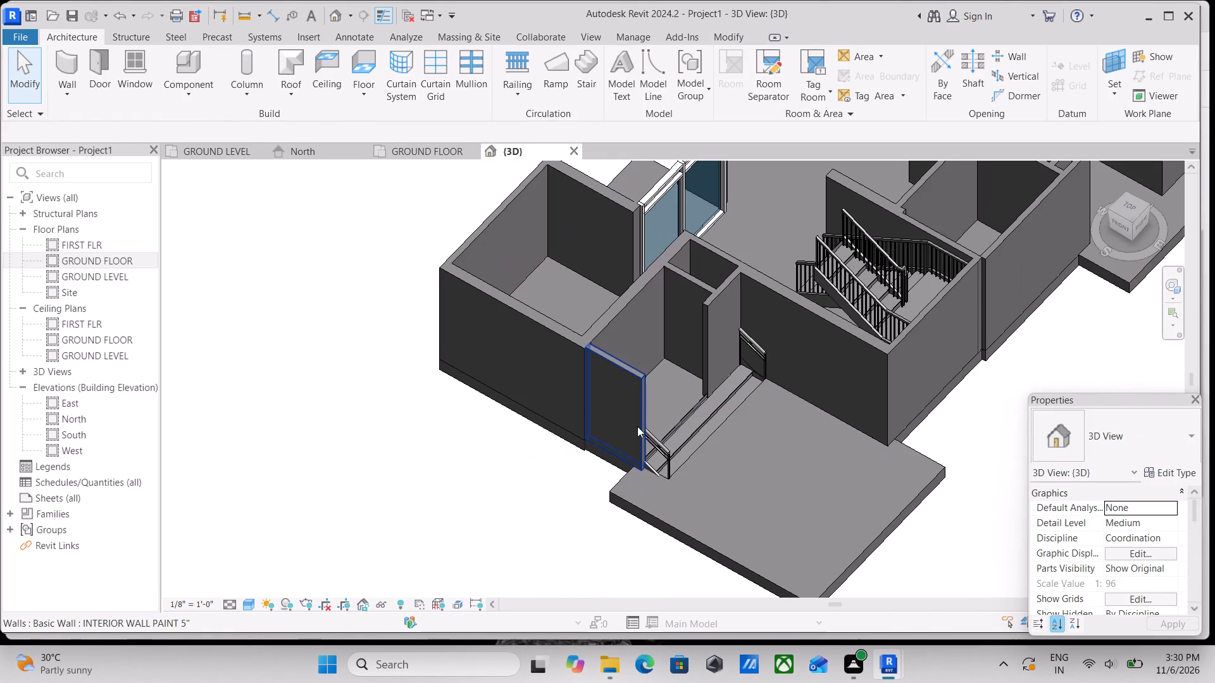
middle_click_drag(618, 381, 699, 444, "shift")
middle_click_drag(780, 400, 631, 428)
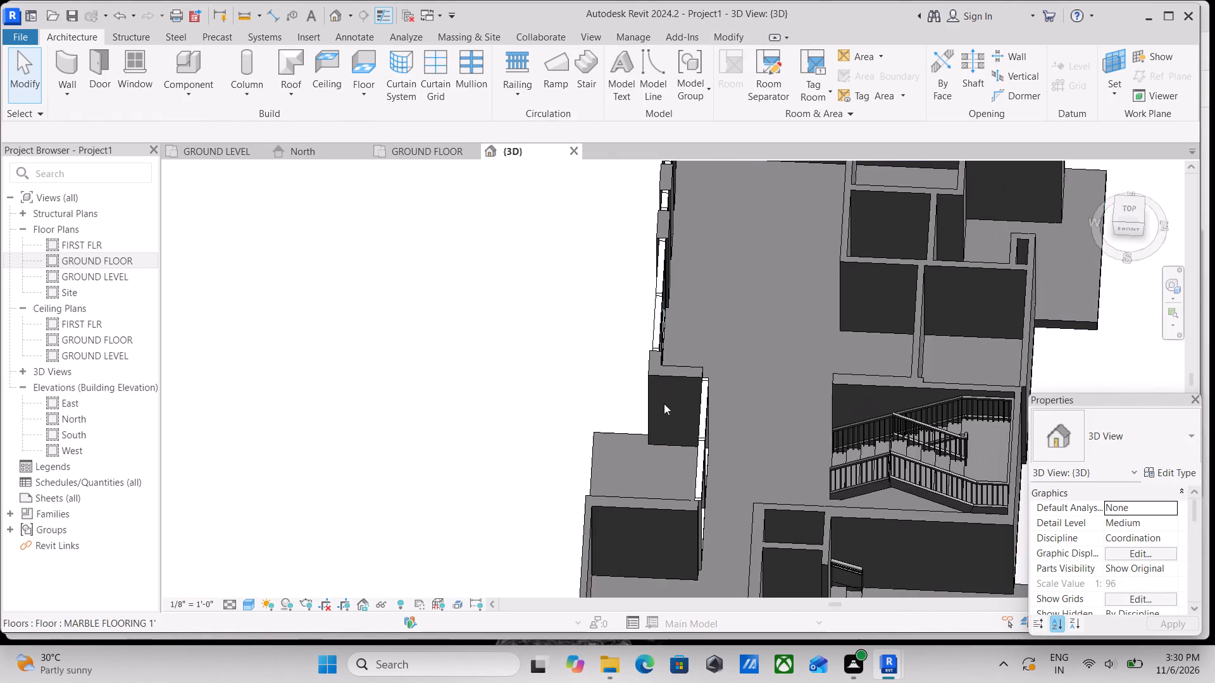
middle_click_drag(782, 417, 809, 581, "shift")
middle_click_drag(809, 448, 795, 460)
middle_click_drag(795, 460, 680, 508)
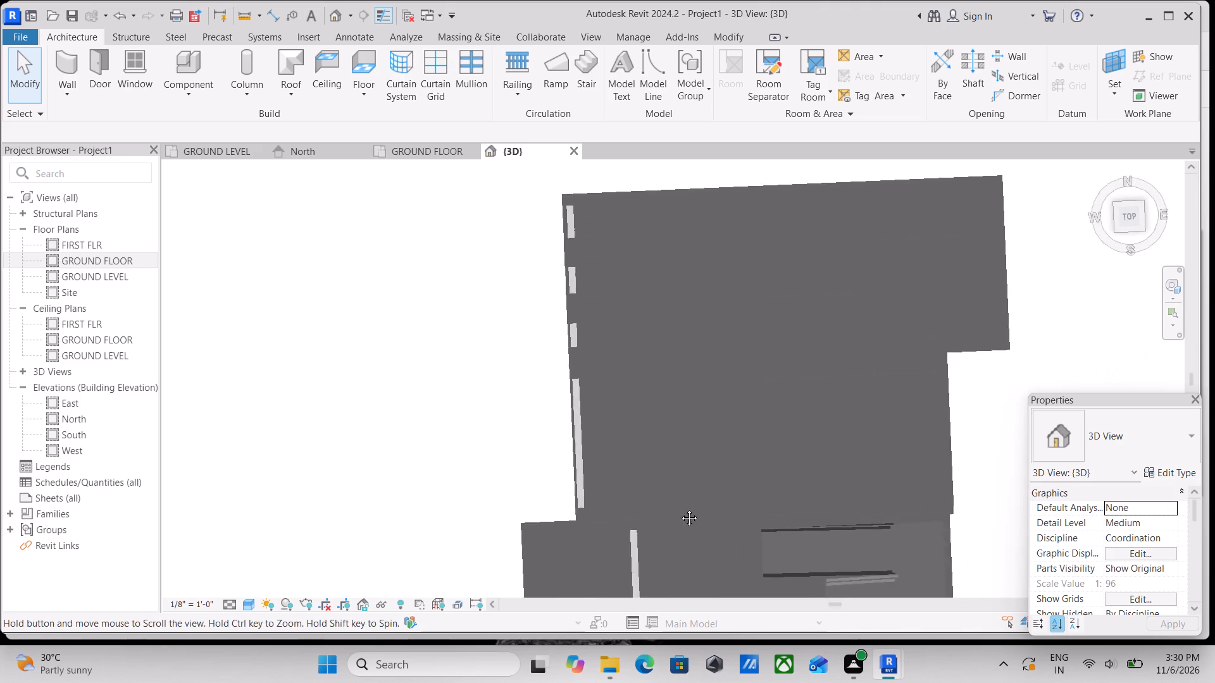
middle_click_drag(680, 508, 678, 508)
middle_click_drag(678, 508, 821, 390, "shift")
middle_click_drag(803, 581, 621, 410)
middle_click_drag(742, 501, 778, 431, "shift")
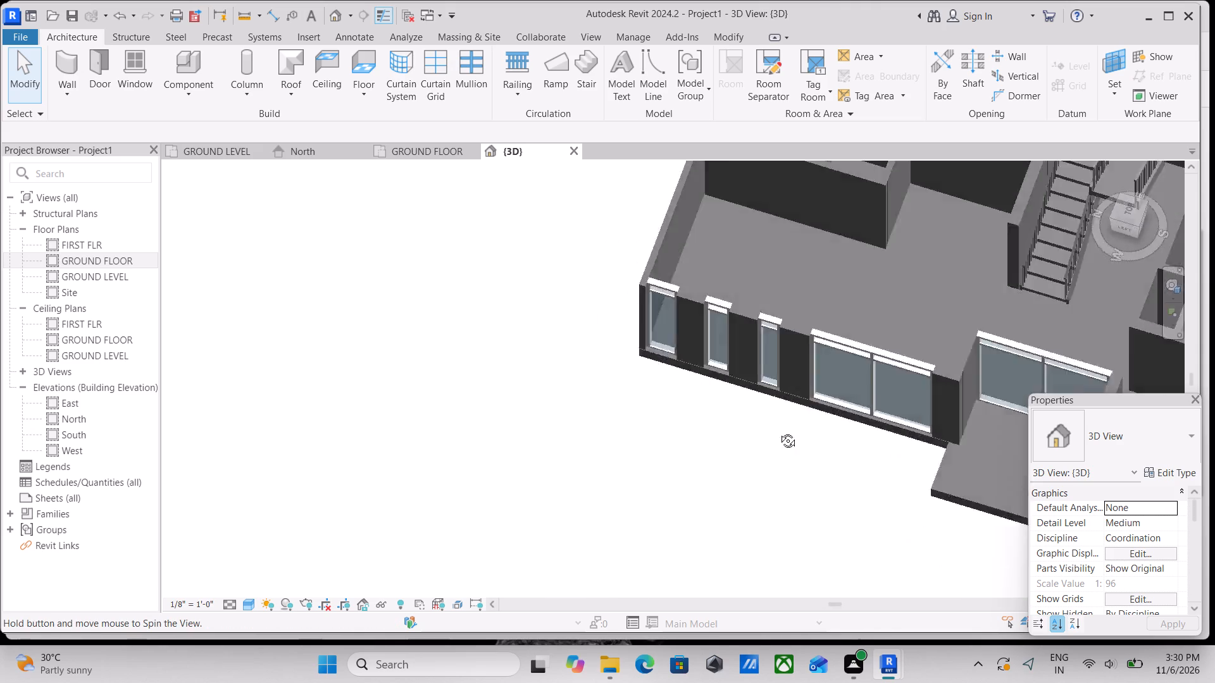
middle_click_drag(778, 431, 827, 366, "shift")
middle_click_drag(860, 420, 714, 558)
middle_click_drag(783, 495, 722, 433, "shift")
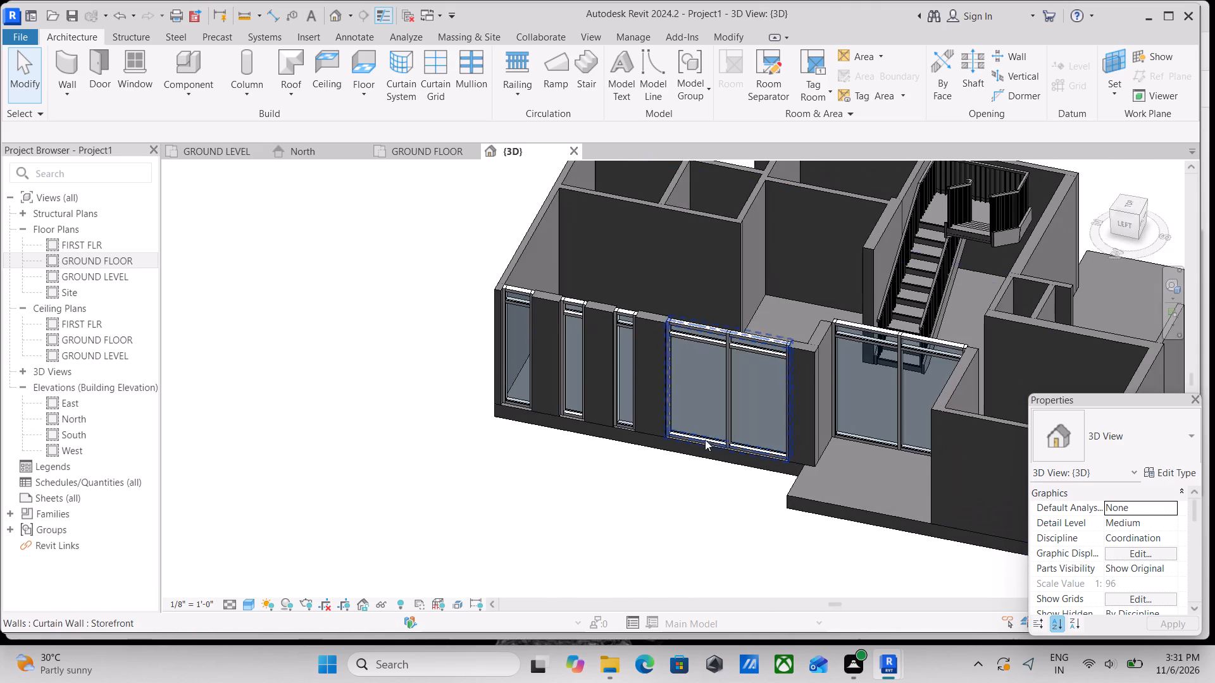
scroll(668, 453, "up", 2)
middle_click_drag(706, 435, 633, 540, "shift")
middle_click_drag(653, 497, 535, 553)
middle_click_drag(533, 489, 747, 446)
scroll(735, 446, "down", 1)
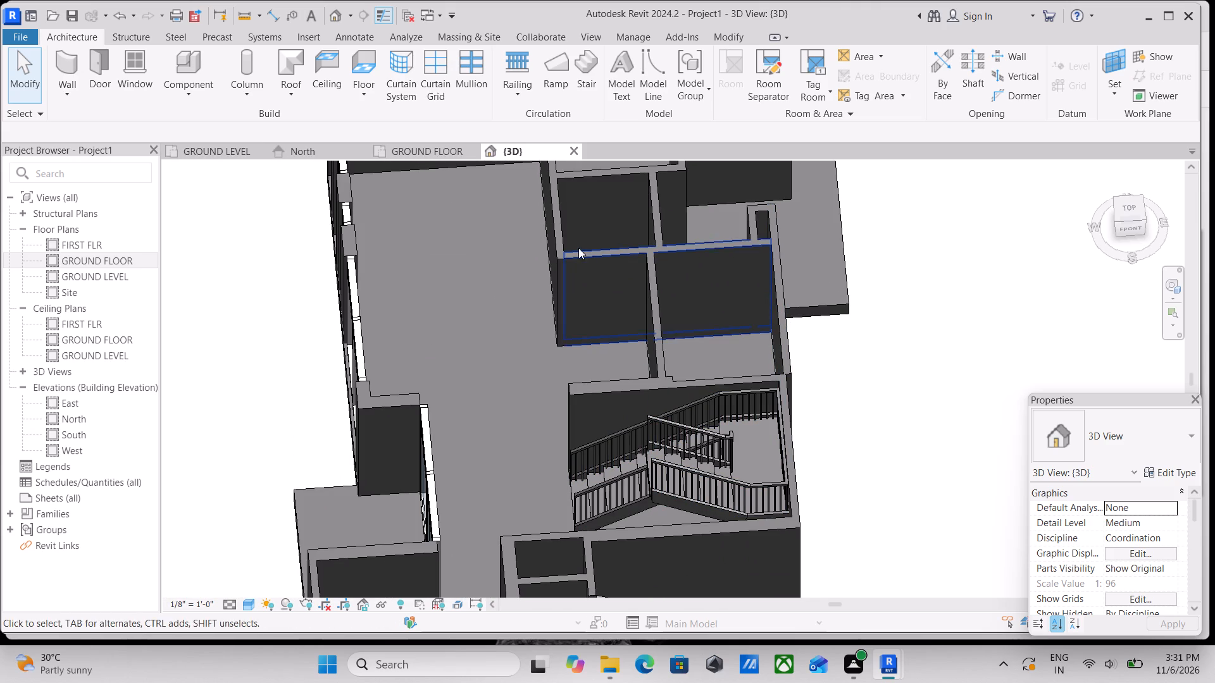
left_click(1131, 214)
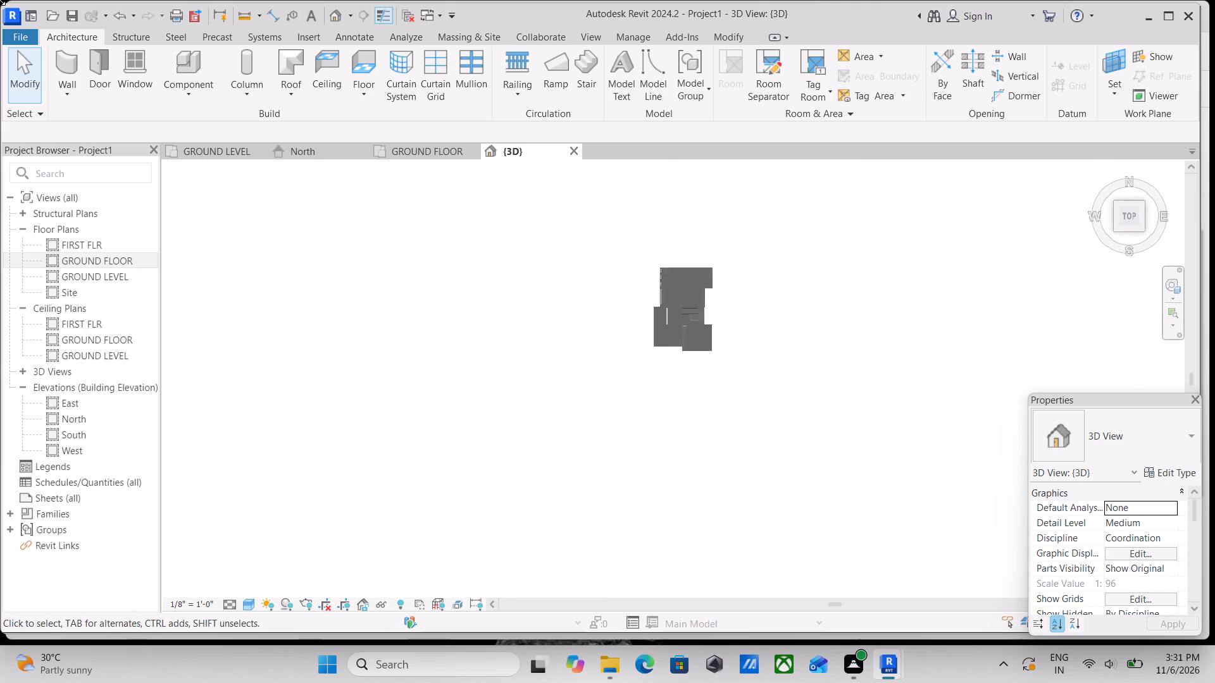
Review the ground floor plan around the kitchen, service area, staff room and family room, comparing the exterior wall openings with the traced image.
left_click(442, 149)
scroll(626, 331, "up", 1)
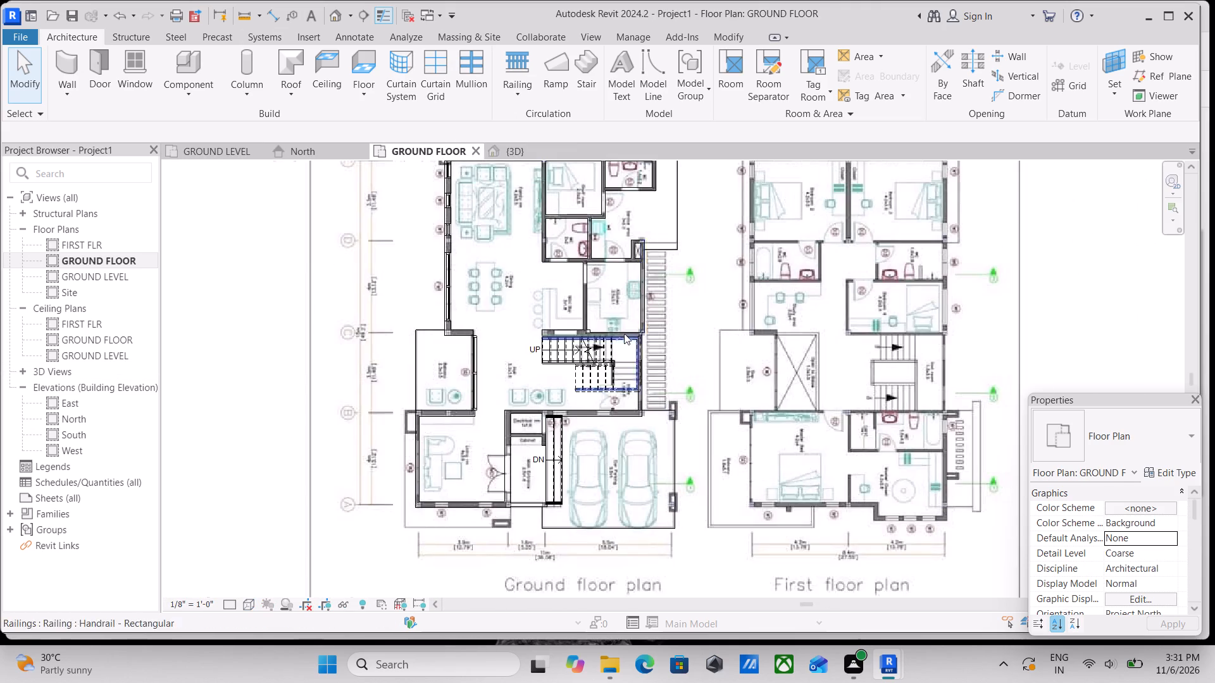
scroll(624, 333, "up", 2)
scroll(535, 274, "up", 3)
middle_click_drag(544, 263, 544, 316)
scroll(564, 268, "up", 2)
scroll(665, 296, "up", 1)
middle_click_drag(665, 296, 666, 364)
scroll(676, 249, "down", 1)
middle_click_drag(676, 249, 642, 360)
scroll(637, 378, "up", 4)
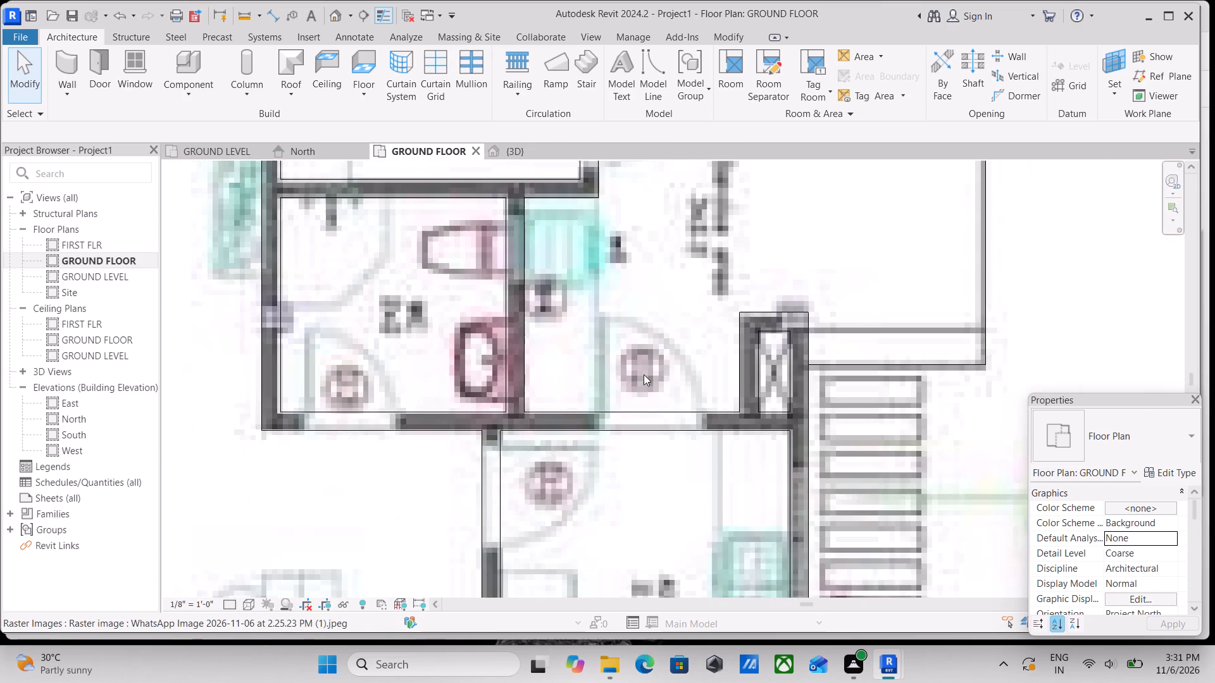
scroll(669, 250, "down", 1)
middle_click_drag(668, 273, 669, 412)
middle_click_drag(676, 266, 679, 389)
scroll(604, 295, "down", 2)
middle_click_drag(706, 257, 723, 360)
middle_click_drag(428, 321, 471, 310)
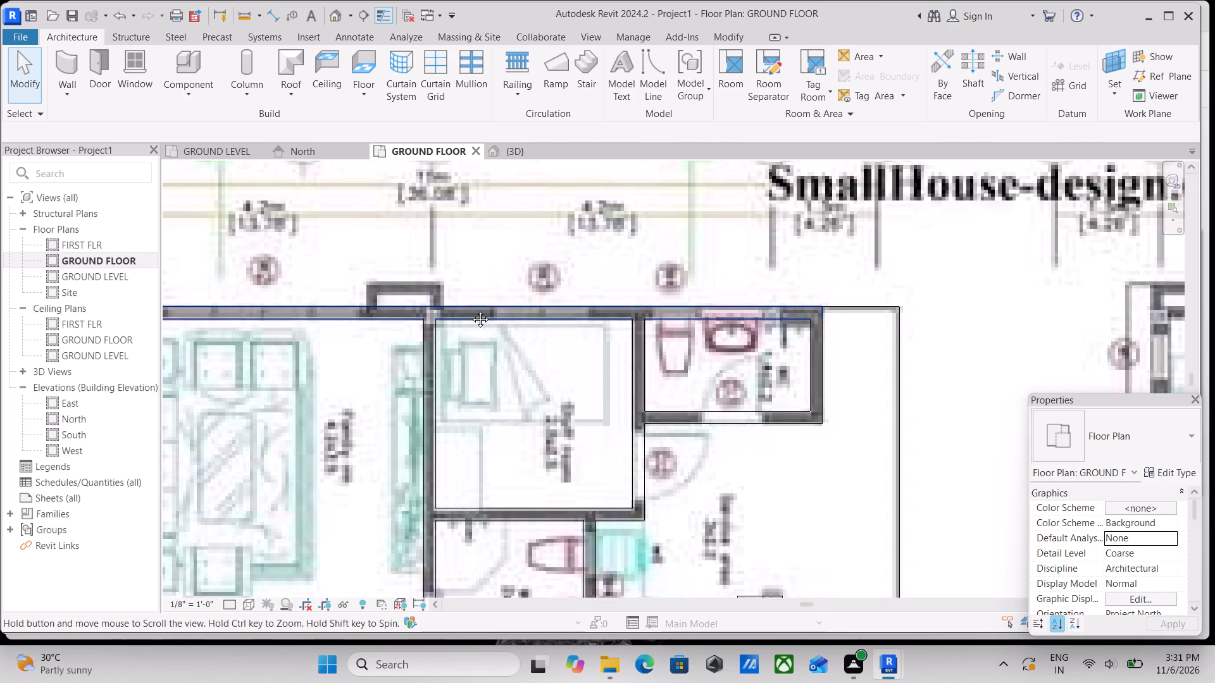
middle_click_drag(471, 310, 549, 268)
scroll(494, 236, "down", 1)
scroll(420, 286, "down", 1)
middle_click_drag(421, 285, 445, 281)
scroll(461, 283, "down", 2)
middle_click_drag(461, 283, 470, 277)
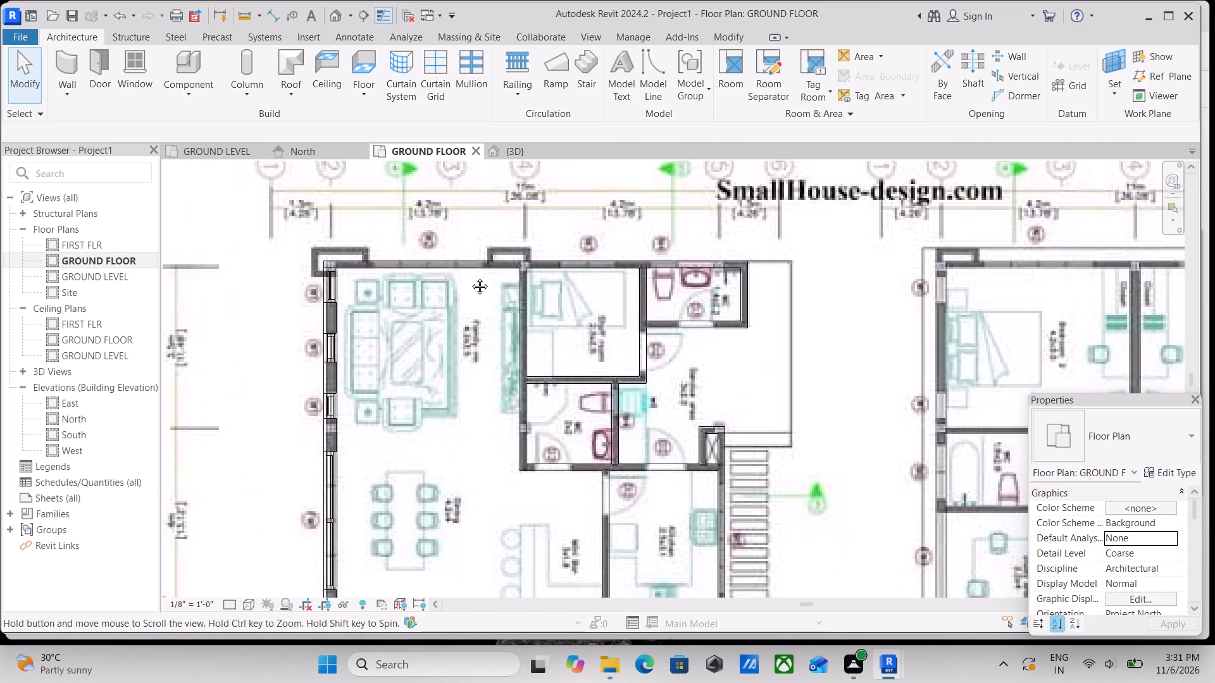
middle_click_drag(470, 277, 502, 235)
middle_click_drag(402, 299, 462, 242)
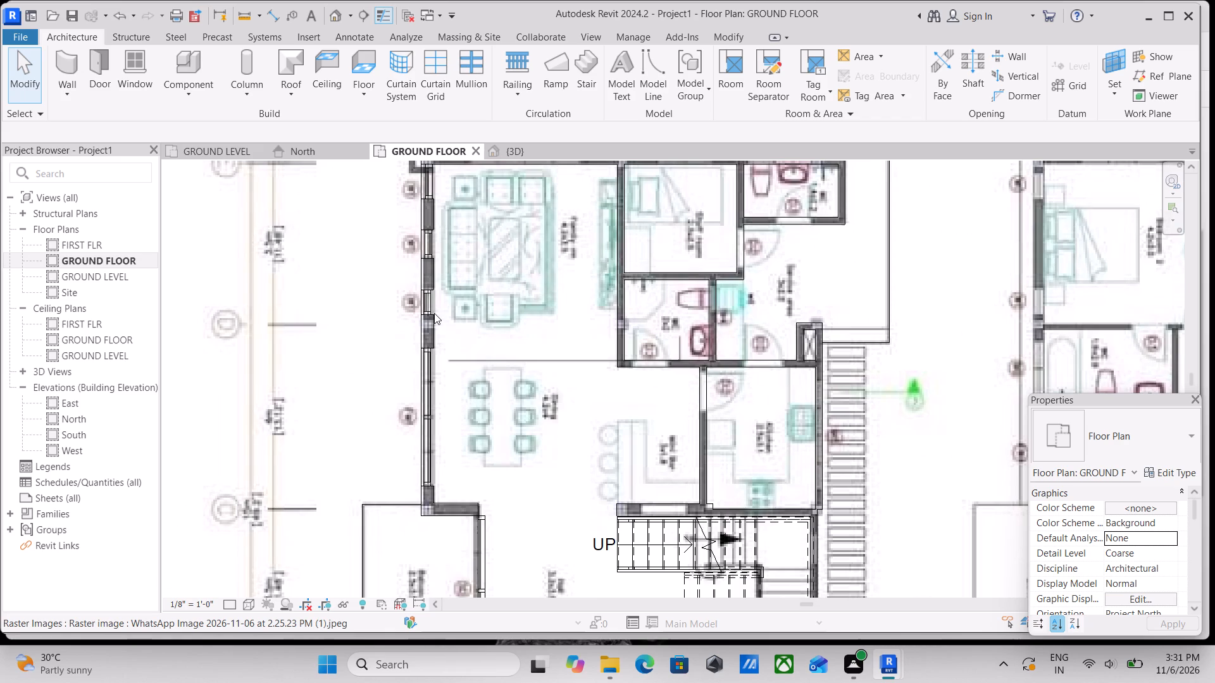
scroll(426, 302, "up", 8)
scroll(544, 280, "down", 2)
middle_click_drag(544, 280, 532, 350)
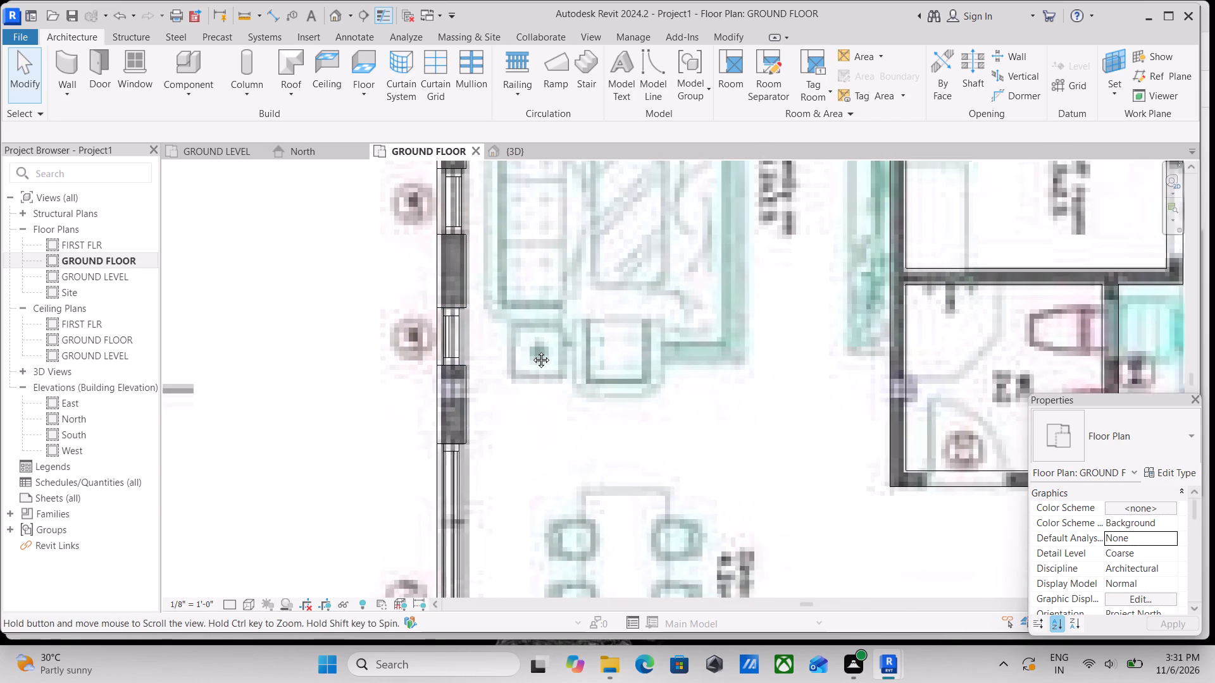
middle_click_drag(532, 350, 527, 369)
middle_click_drag(454, 254, 448, 308)
middle_click_drag(440, 290, 439, 343)
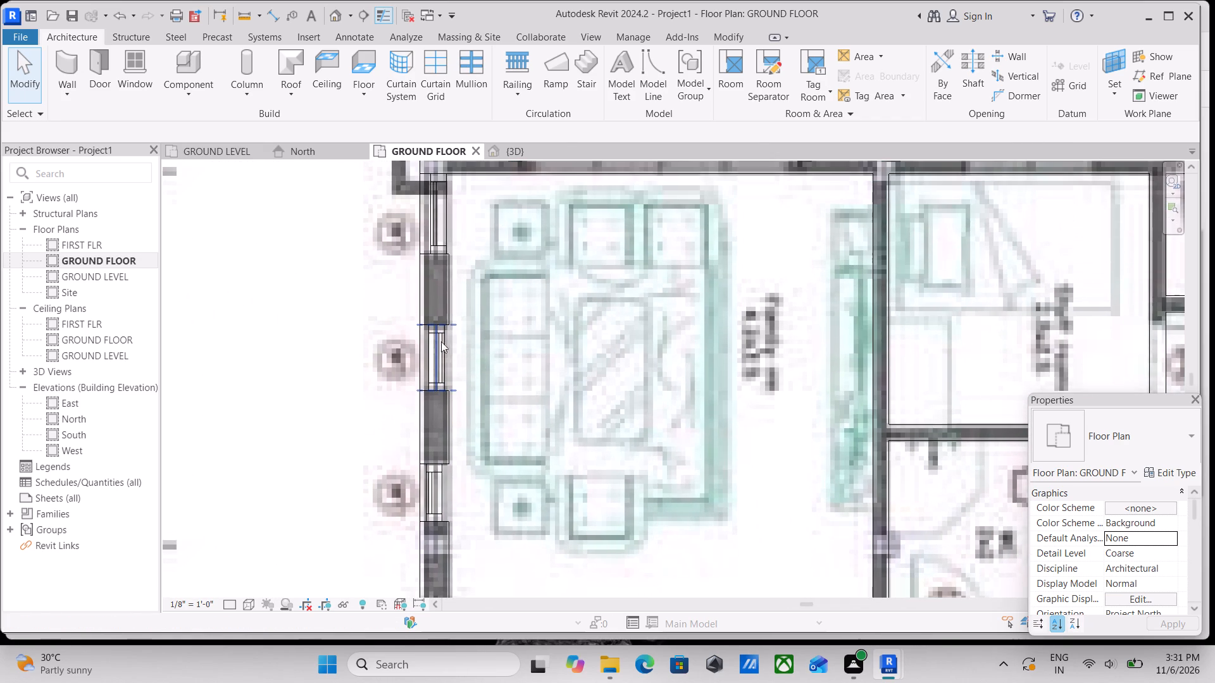
scroll(445, 209, "down", 1)
middle_click_drag(513, 212, 371, 217)
scroll(500, 211, "down", 2)
middle_click_drag(500, 211, 451, 302)
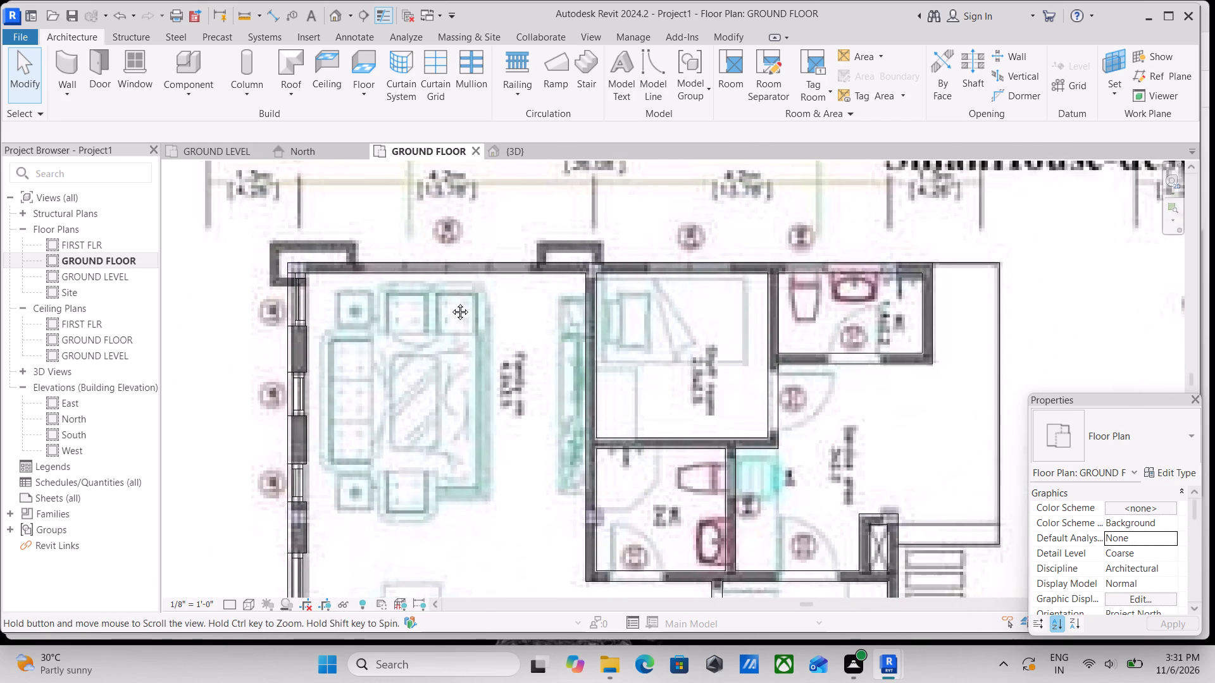
middle_click_drag(451, 302, 448, 308)
scroll(547, 285, "up", 3)
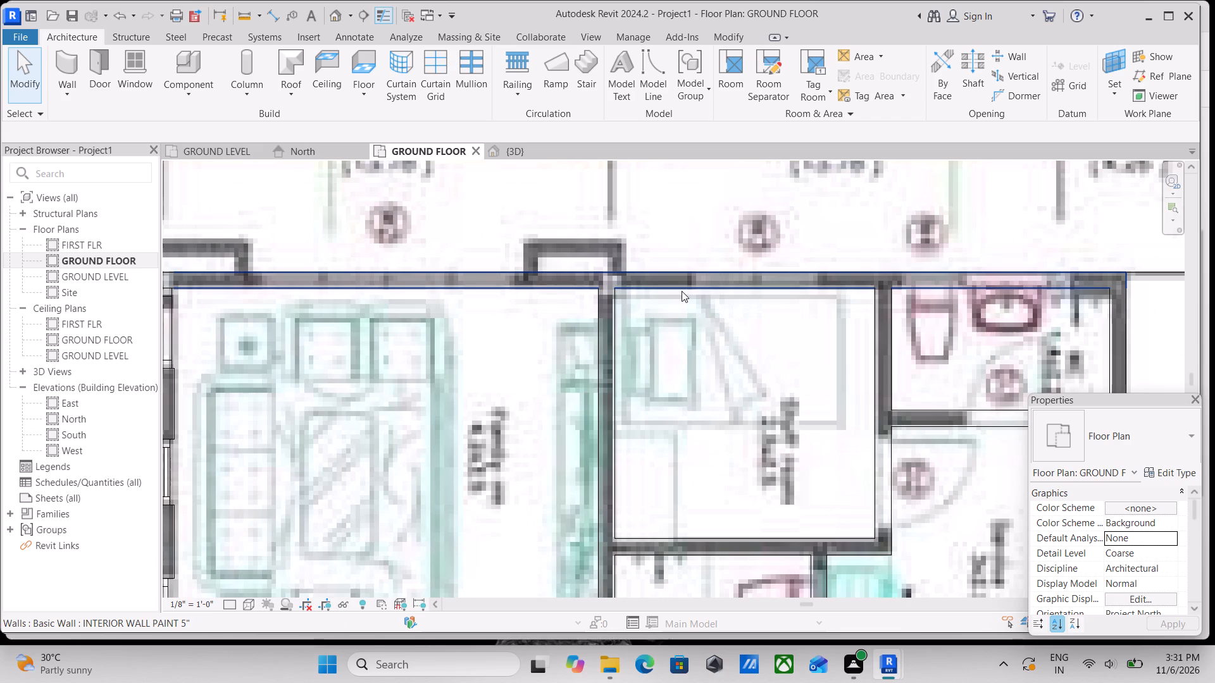
middle_click_drag(682, 291, 630, 280)
scroll(666, 339, "down", 2)
middle_click_drag(666, 340, 654, 211)
scroll(614, 498, "down", 2)
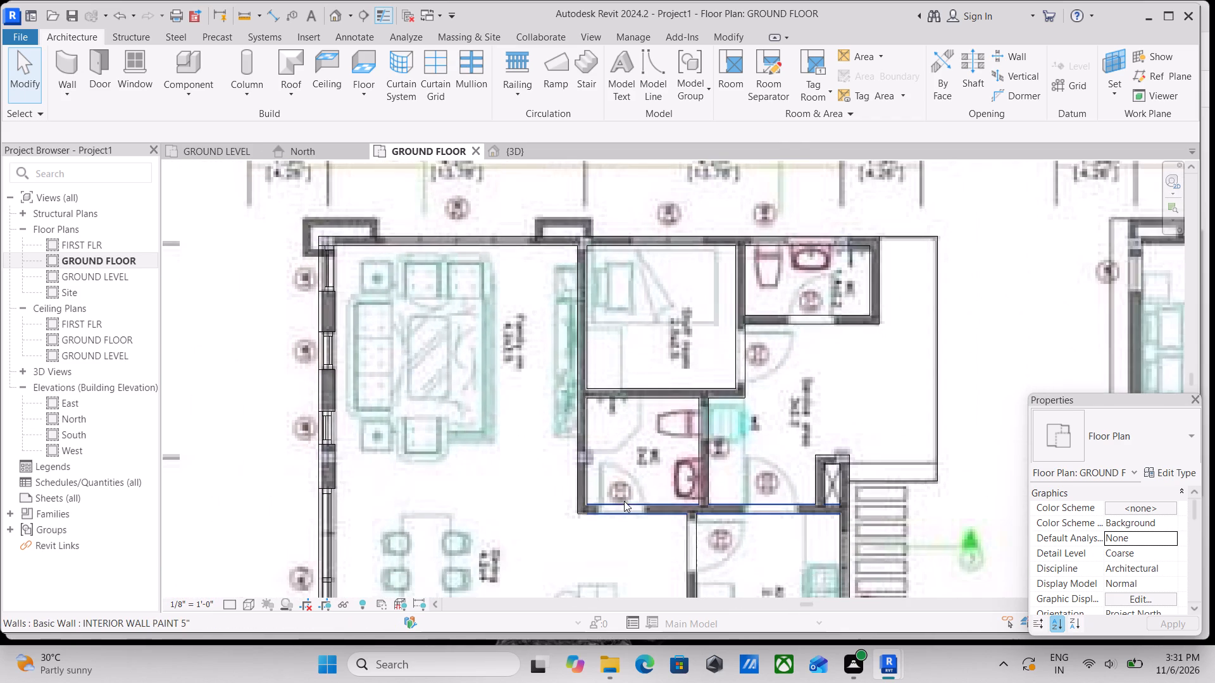
Inspect the plan around the dining area, hall and stairs, focusing on the openings in the wall facing the car parking.
scroll(679, 661, "up", 3)
middle_click_drag(569, 551, 595, 390)
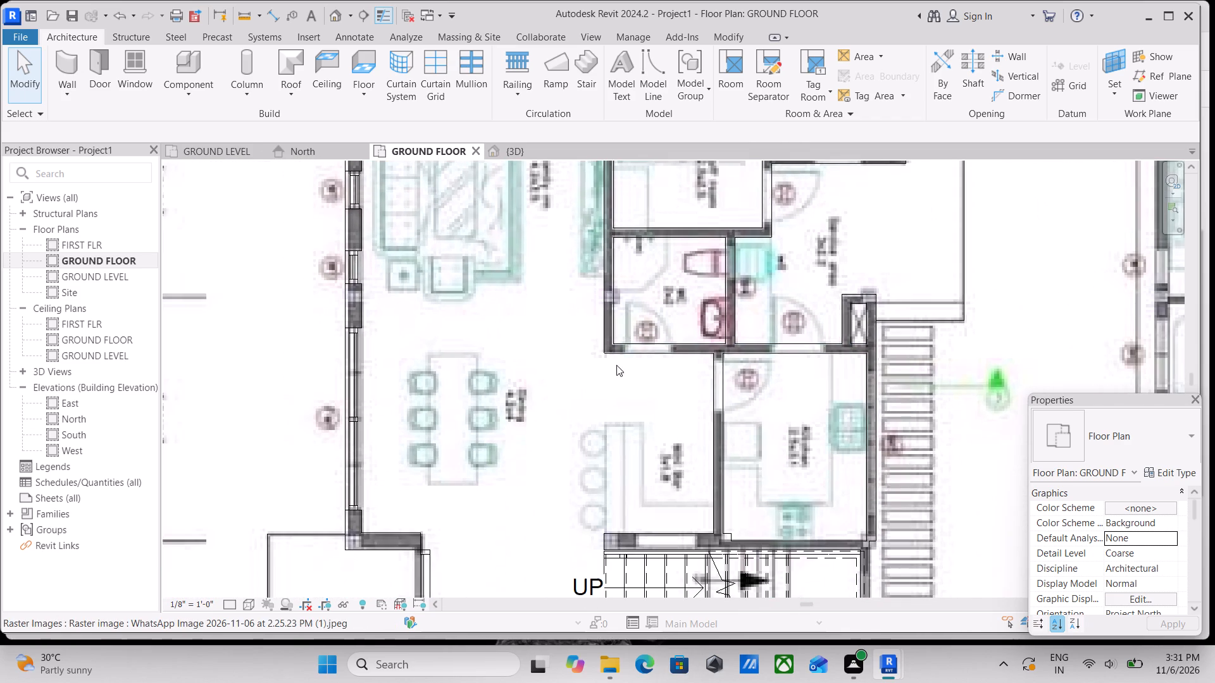
middle_click_drag(612, 496, 633, 373)
middle_click_drag(676, 515, 694, 395)
scroll(676, 509, "up", 1)
middle_click_drag(728, 493, 730, 421)
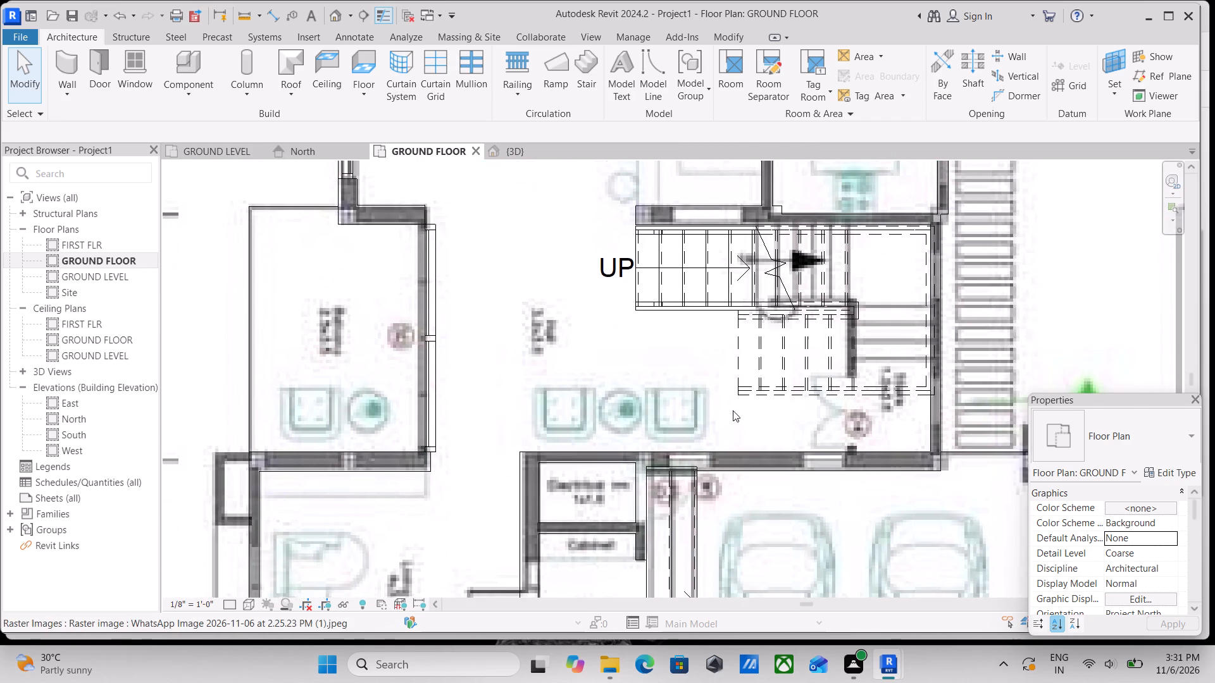
middle_click_drag(761, 498, 743, 452)
scroll(825, 428, "up", 4)
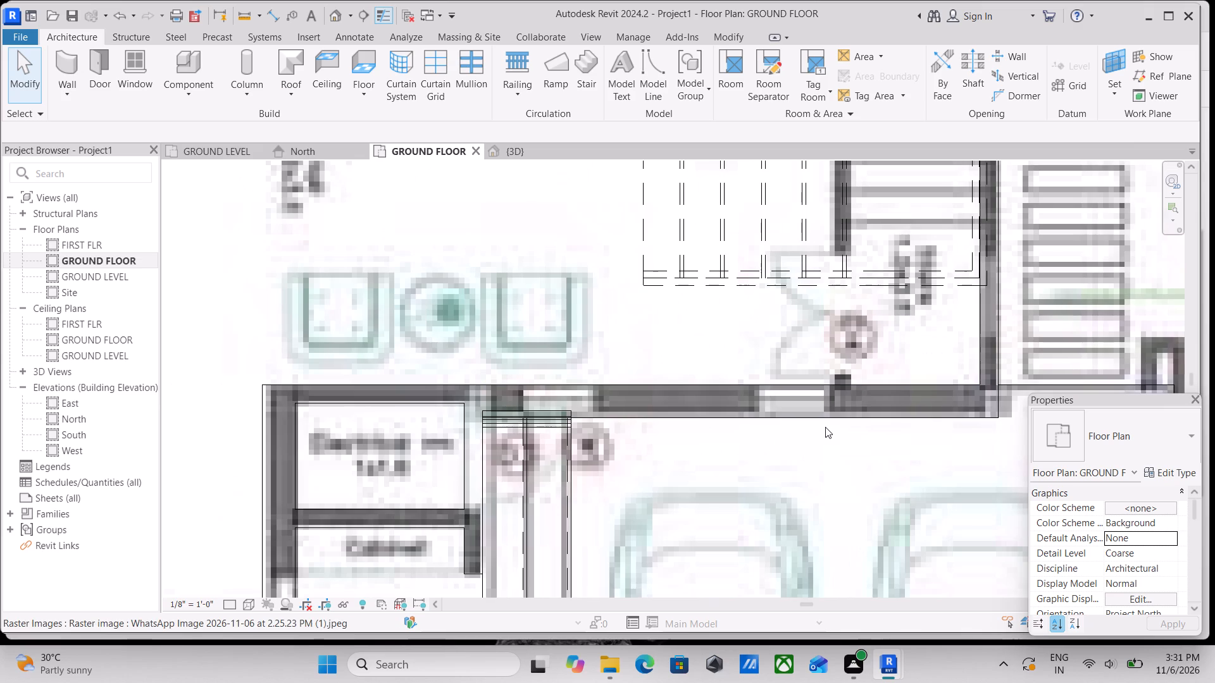
middle_click_drag(825, 427, 730, 424)
middle_click_drag(703, 433, 708, 448)
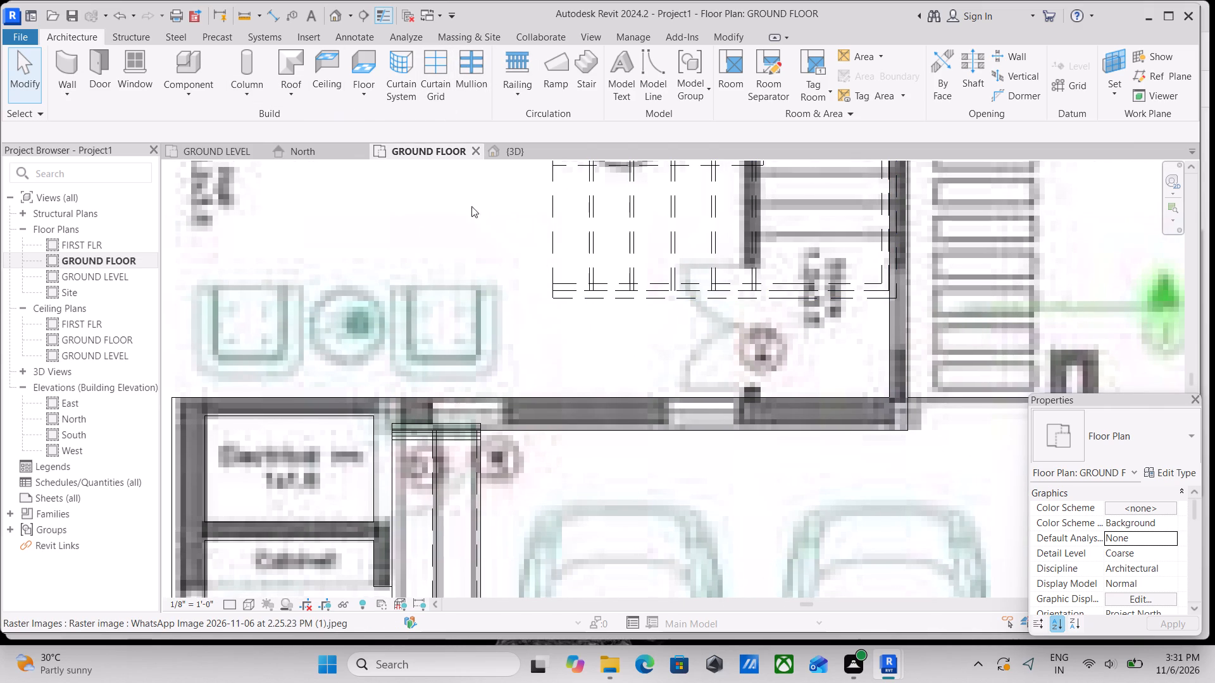
middle_click_drag(704, 339, 750, 307)
scroll(736, 306, "down", 16)
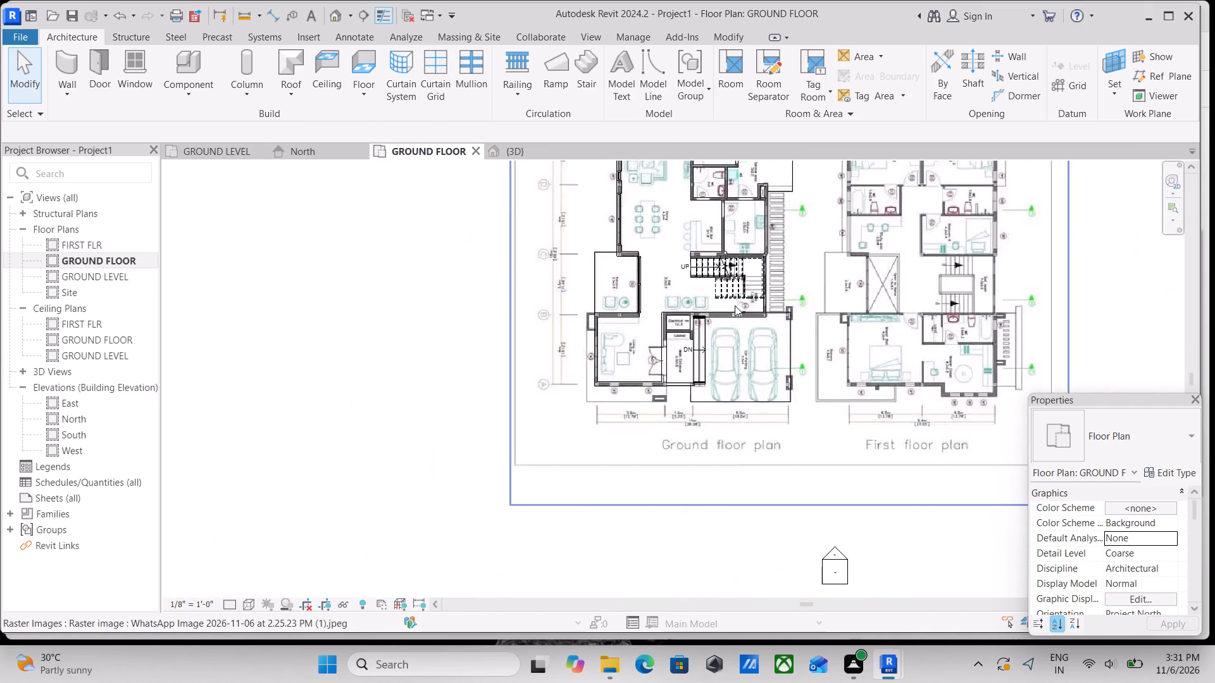
Study the front exterior rendering above the plans for the windows beside the entrance and in the car parking wall.
scroll(735, 305, "down", 2)
middle_click_drag(736, 299, 671, 491)
scroll(708, 274, "up", 6)
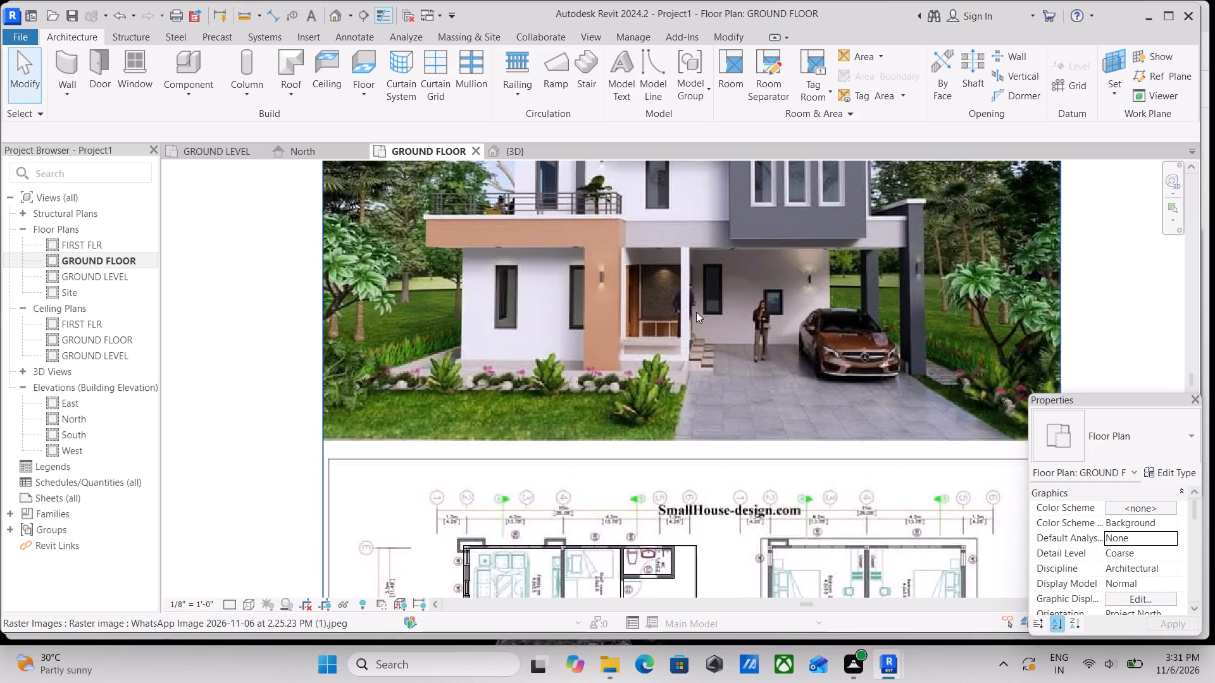
scroll(514, 387, "up", 3)
scroll(535, 276, "up", 4)
scroll(510, 247, "down", 3)
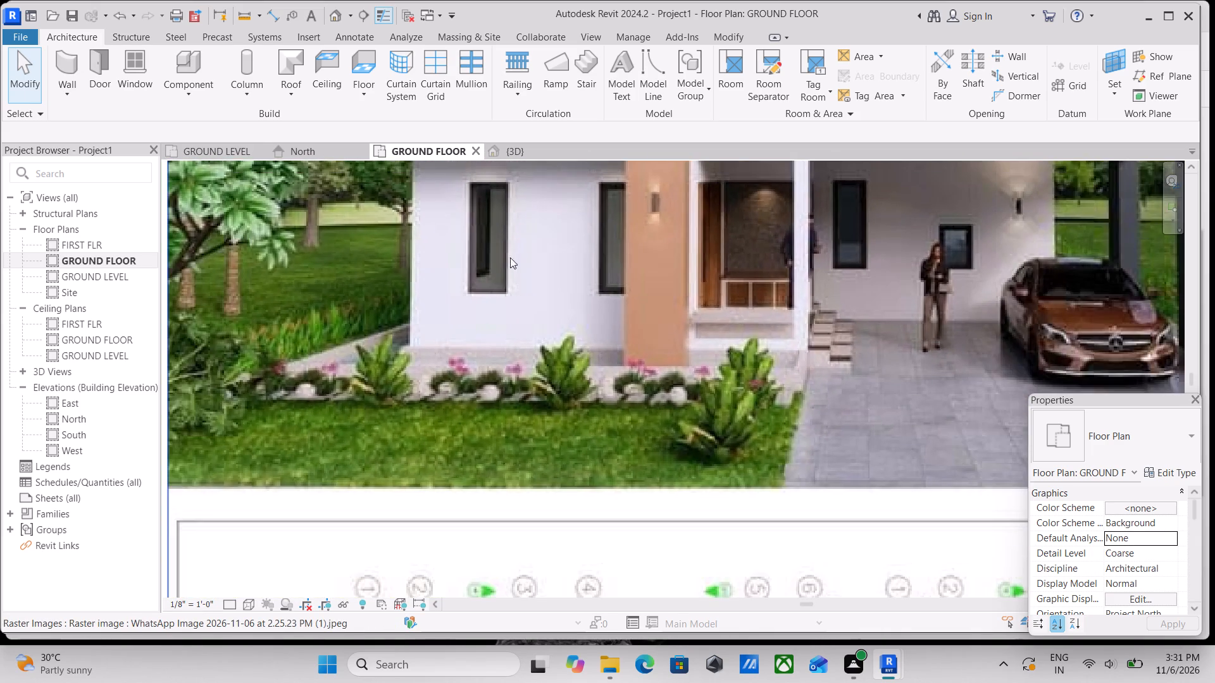
scroll(522, 305, "down", 4)
middle_click_drag(603, 321, 607, 297)
middle_click_drag(588, 313, 592, 240)
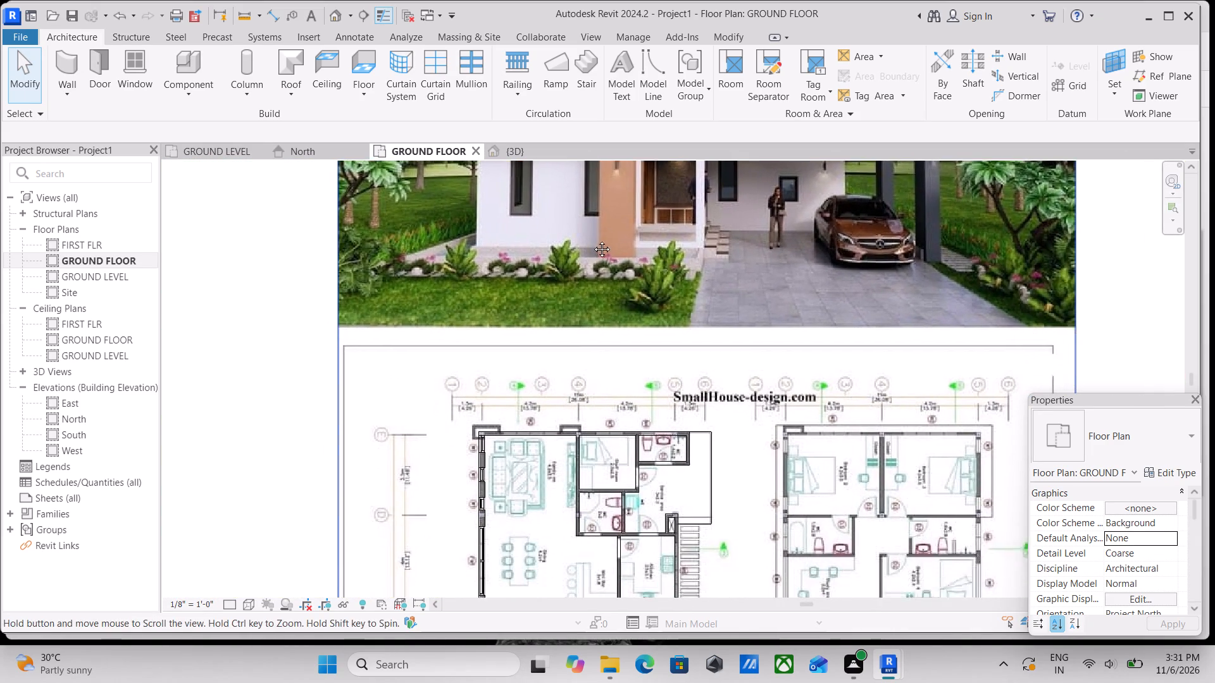
middle_click_drag(592, 240, 594, 226)
Recheck the ground floor plan from the family room through the kitchen to the stairs and the car parking wall openings.
middle_click_drag(634, 445, 654, 317)
scroll(485, 319, "up", 6)
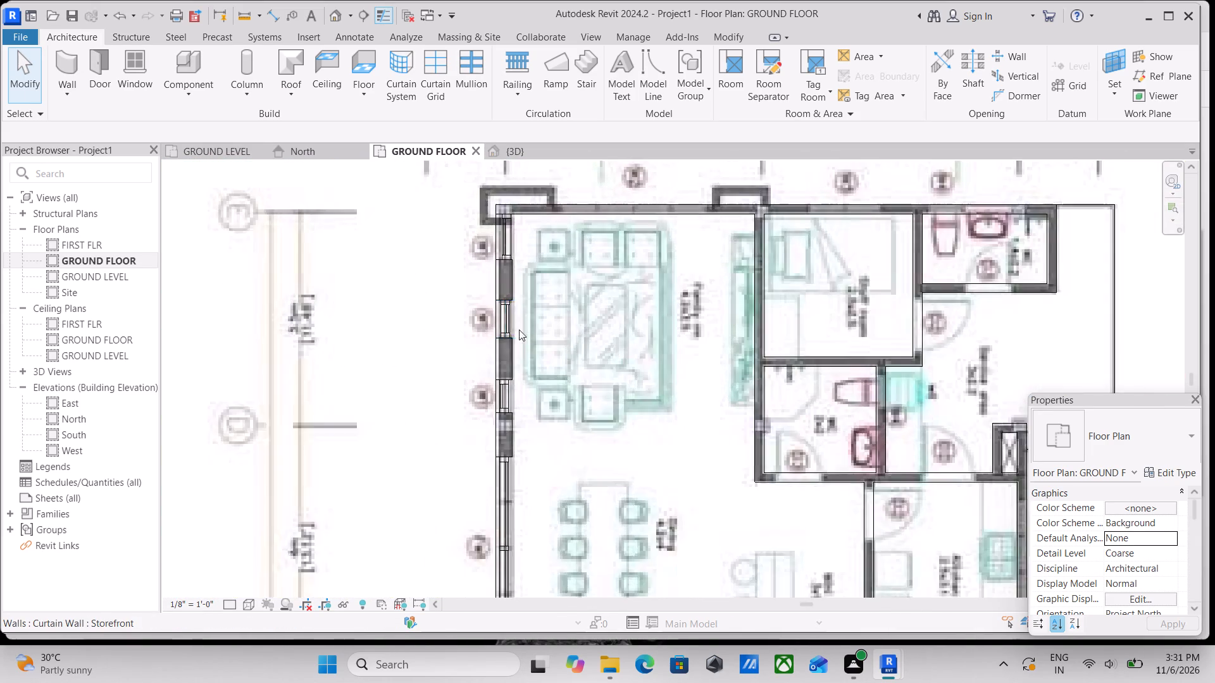
scroll(519, 329, "up", 4)
scroll(508, 294, "down", 4)
middle_click_drag(683, 394, 502, 274)
scroll(763, 476, "up", 1)
middle_click_drag(763, 476, 702, 322)
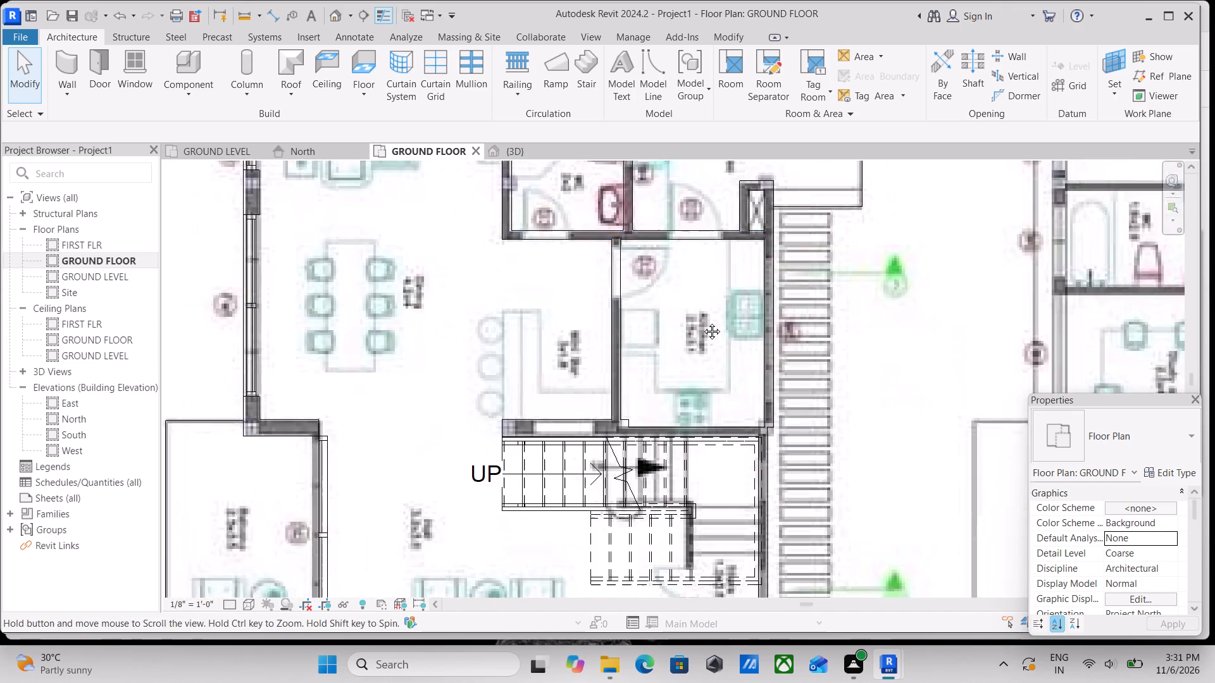
middle_click_drag(702, 322, 684, 274)
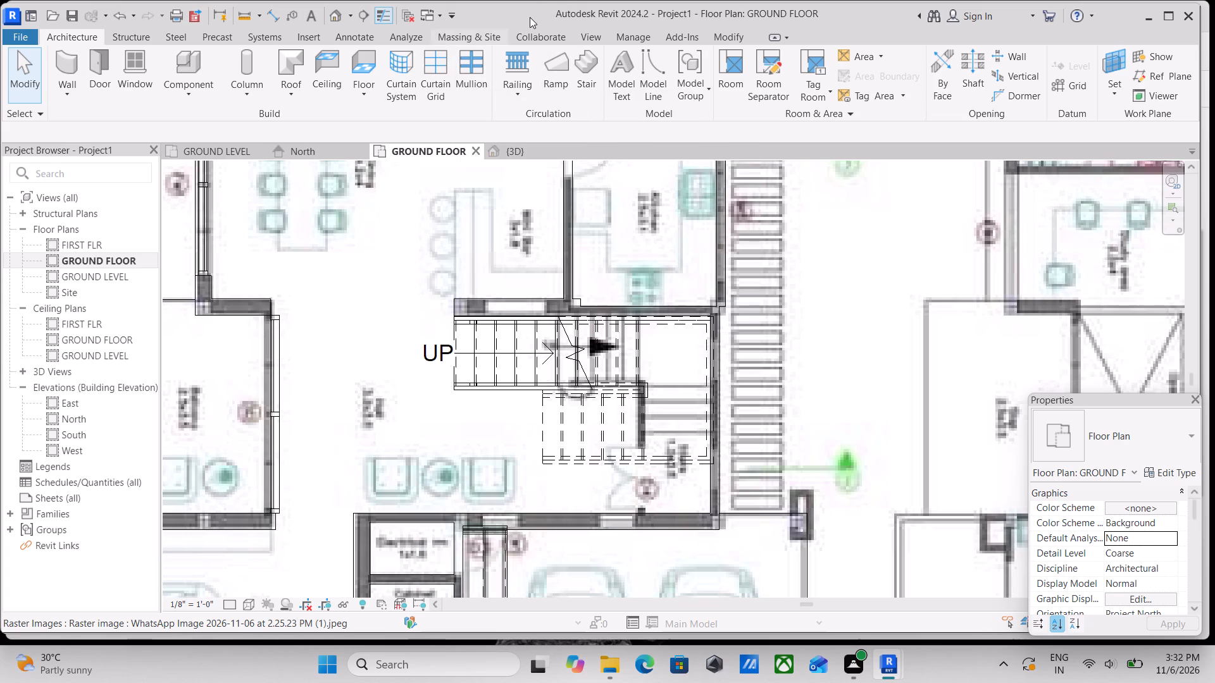
middle_click_drag(614, 383, 621, 333)
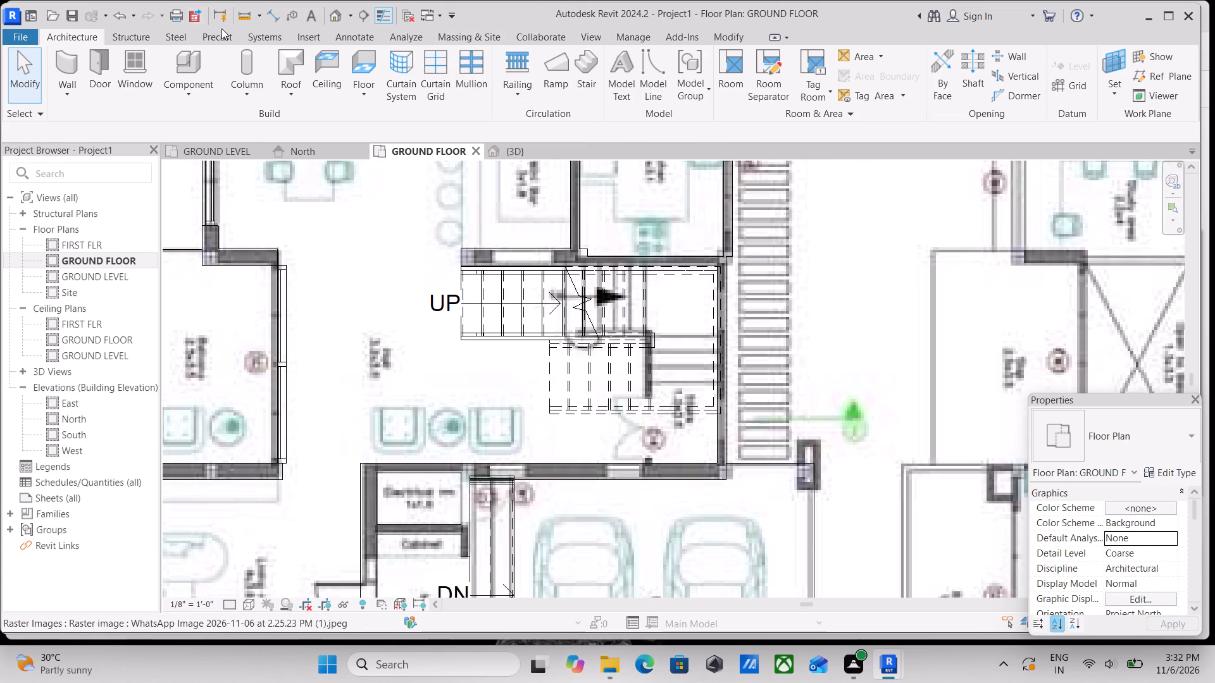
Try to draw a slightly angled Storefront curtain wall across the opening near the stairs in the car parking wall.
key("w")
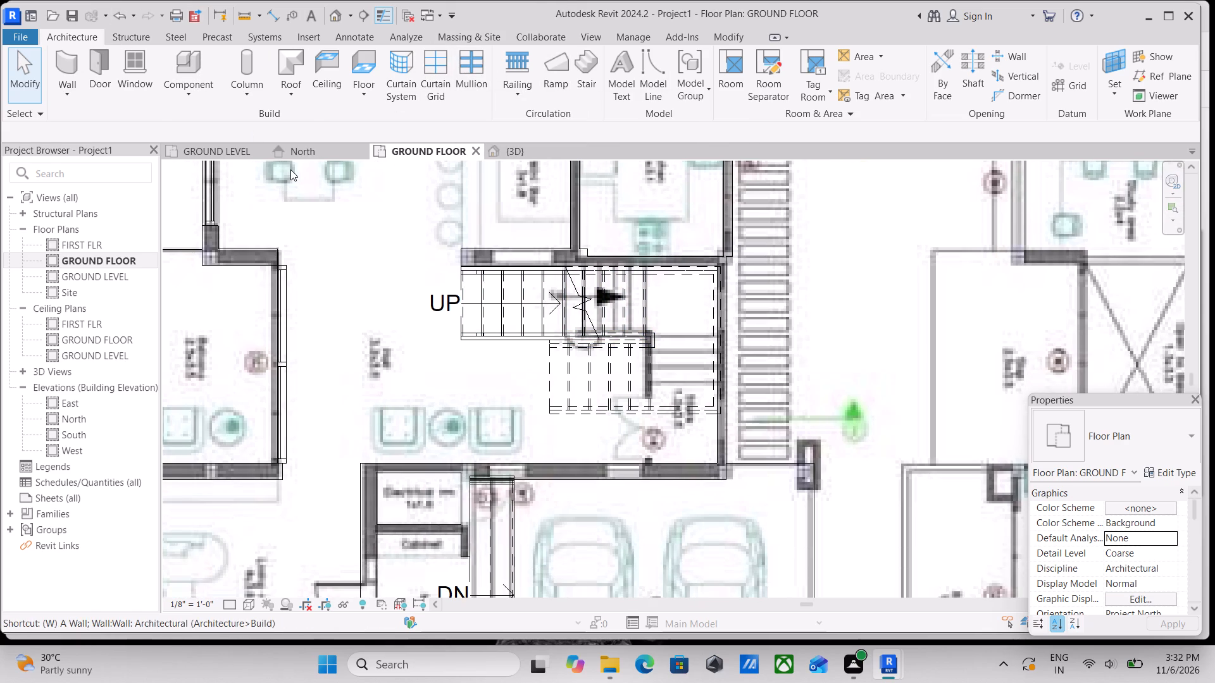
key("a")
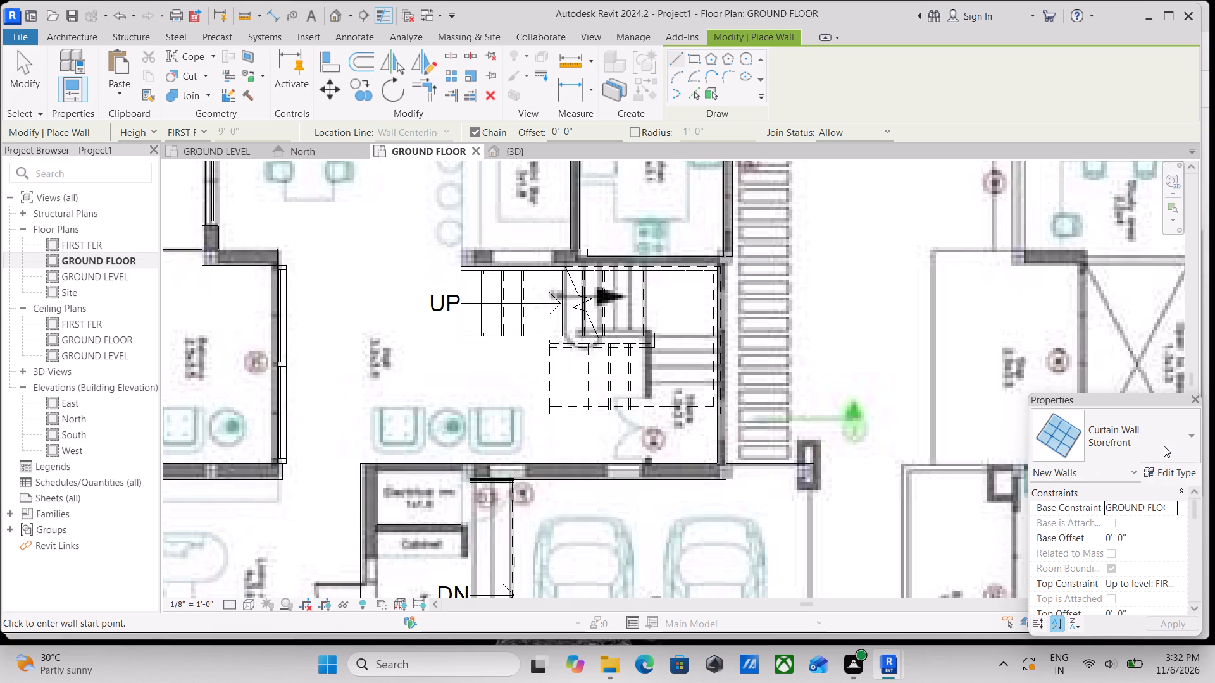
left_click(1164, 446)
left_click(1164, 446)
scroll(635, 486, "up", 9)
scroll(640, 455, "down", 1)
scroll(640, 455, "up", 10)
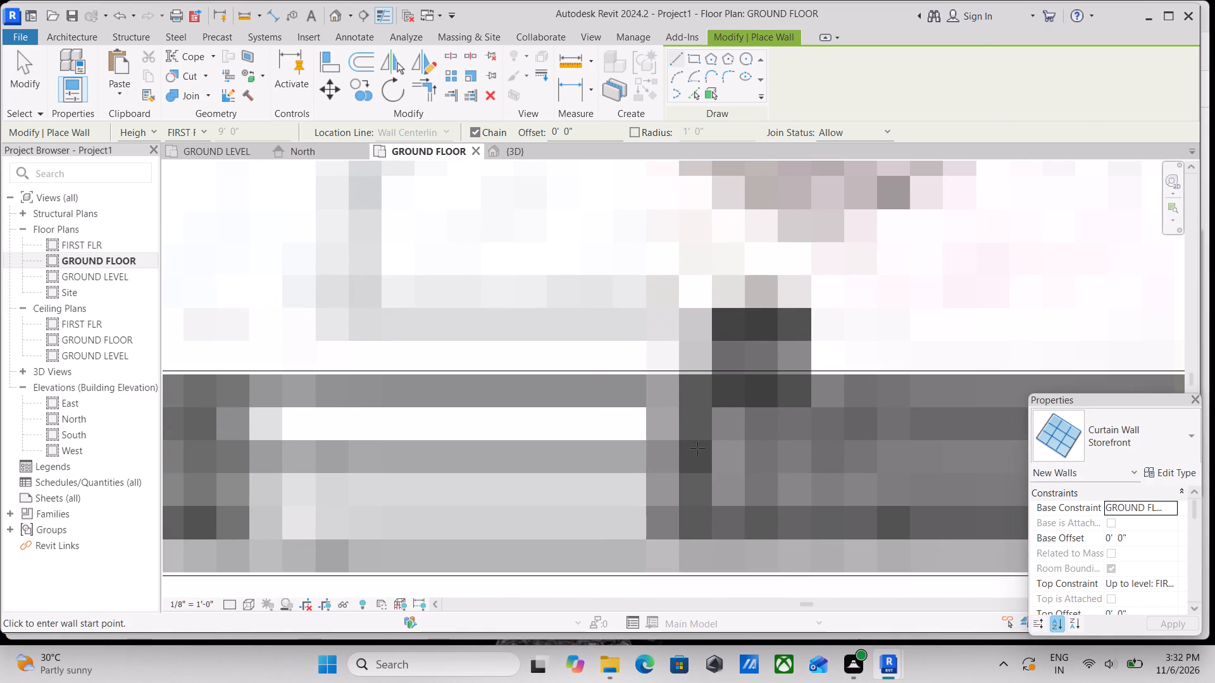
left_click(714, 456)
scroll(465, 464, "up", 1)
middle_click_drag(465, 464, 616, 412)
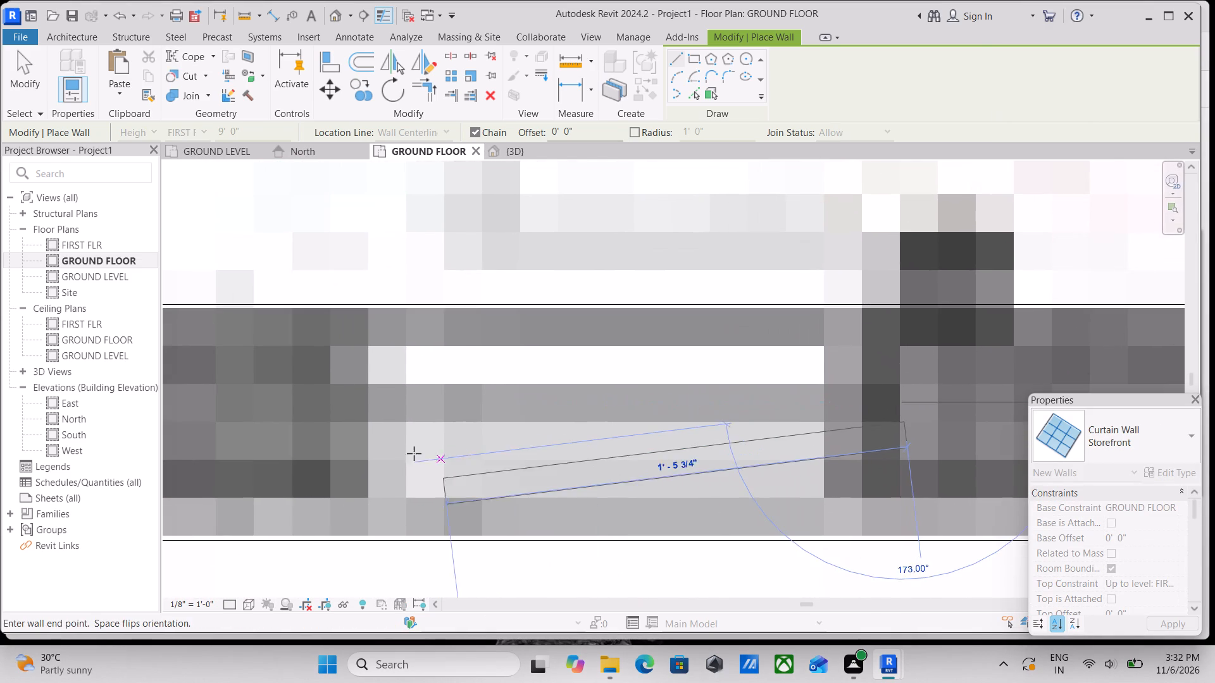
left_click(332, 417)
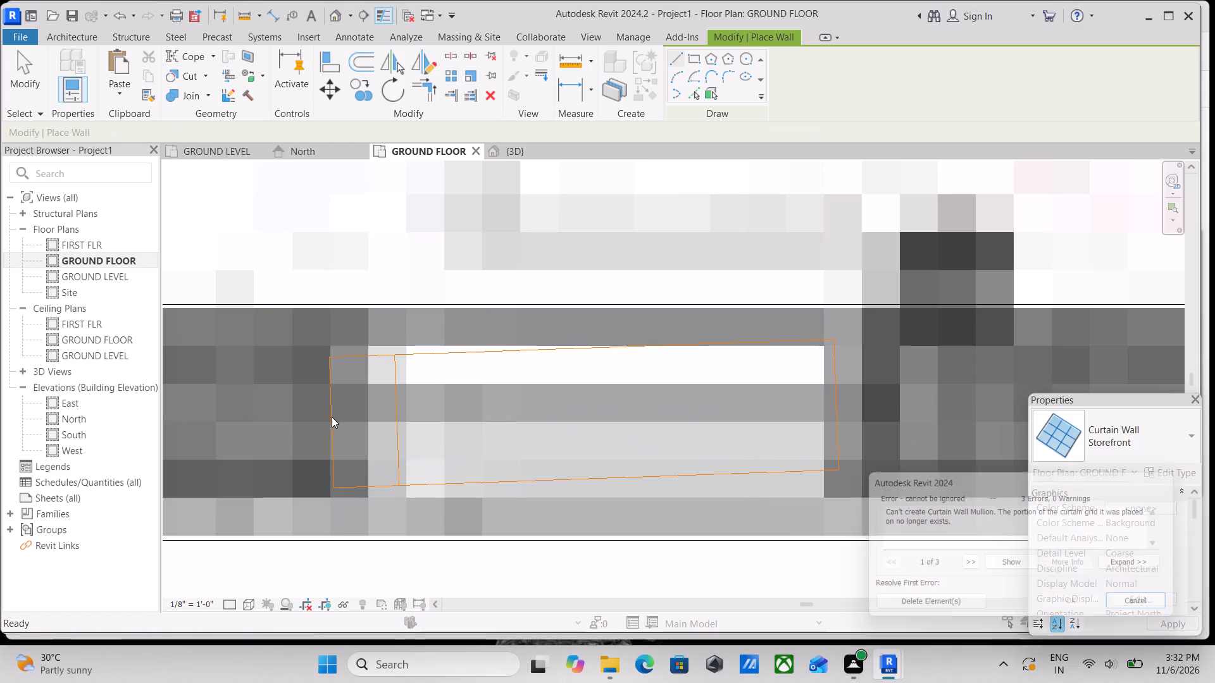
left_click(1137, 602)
Draw a horizontal Storefront curtain wall about 1'-10" long across the opening near the stairs in the car parking wall.
scroll(587, 423, "down", 2)
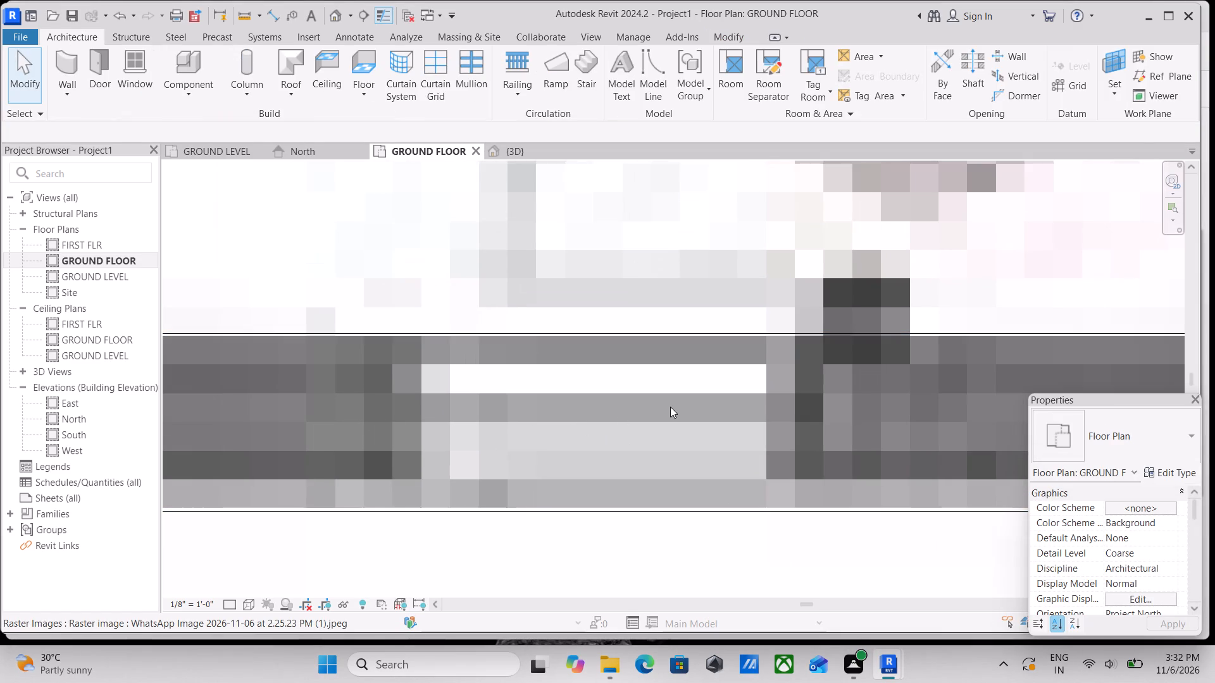
key("w")
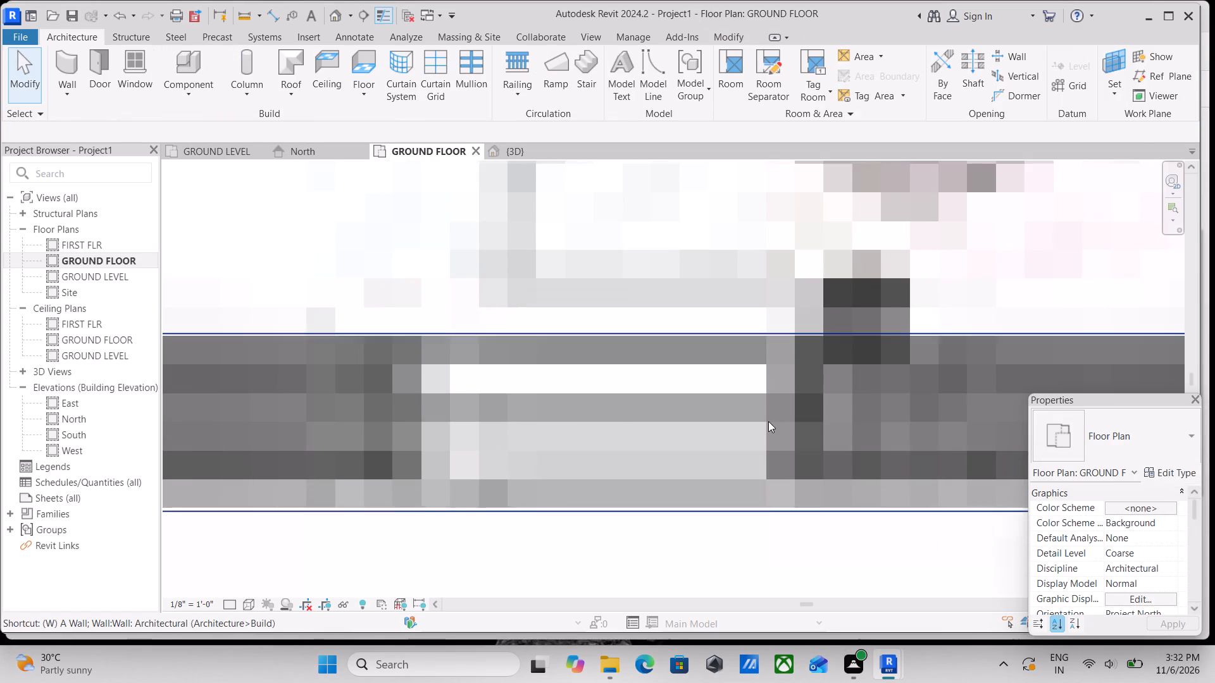
key("a")
scroll(793, 419, "up", 1)
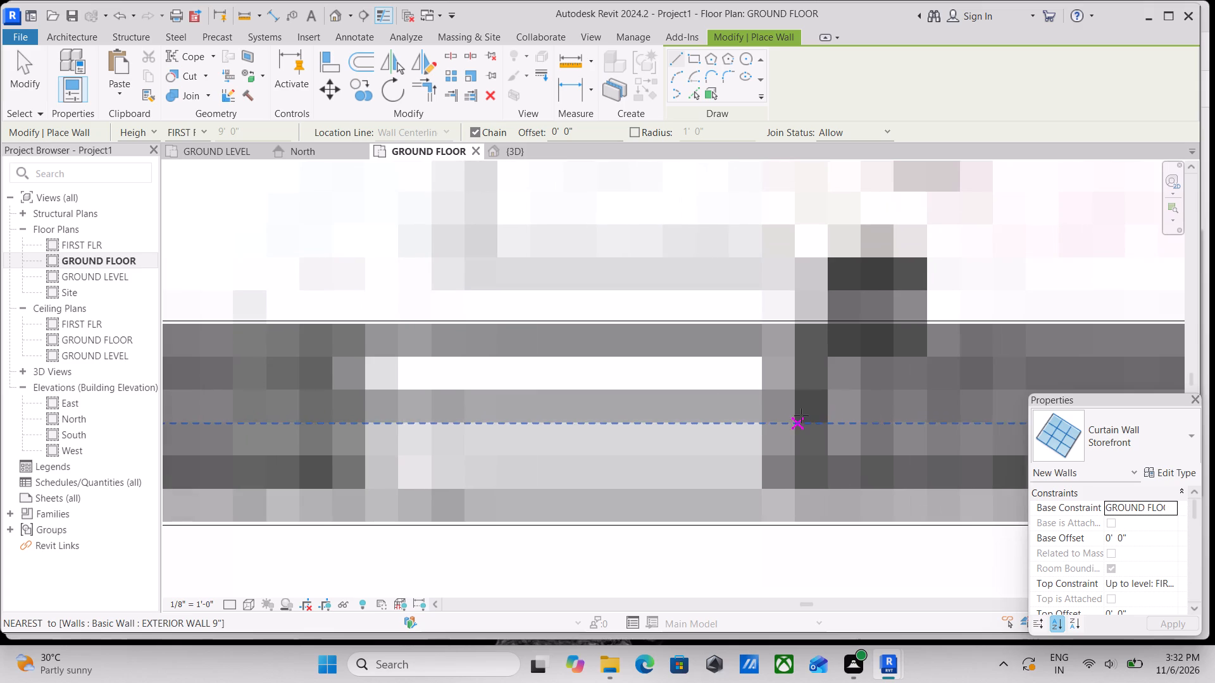
left_click(806, 405)
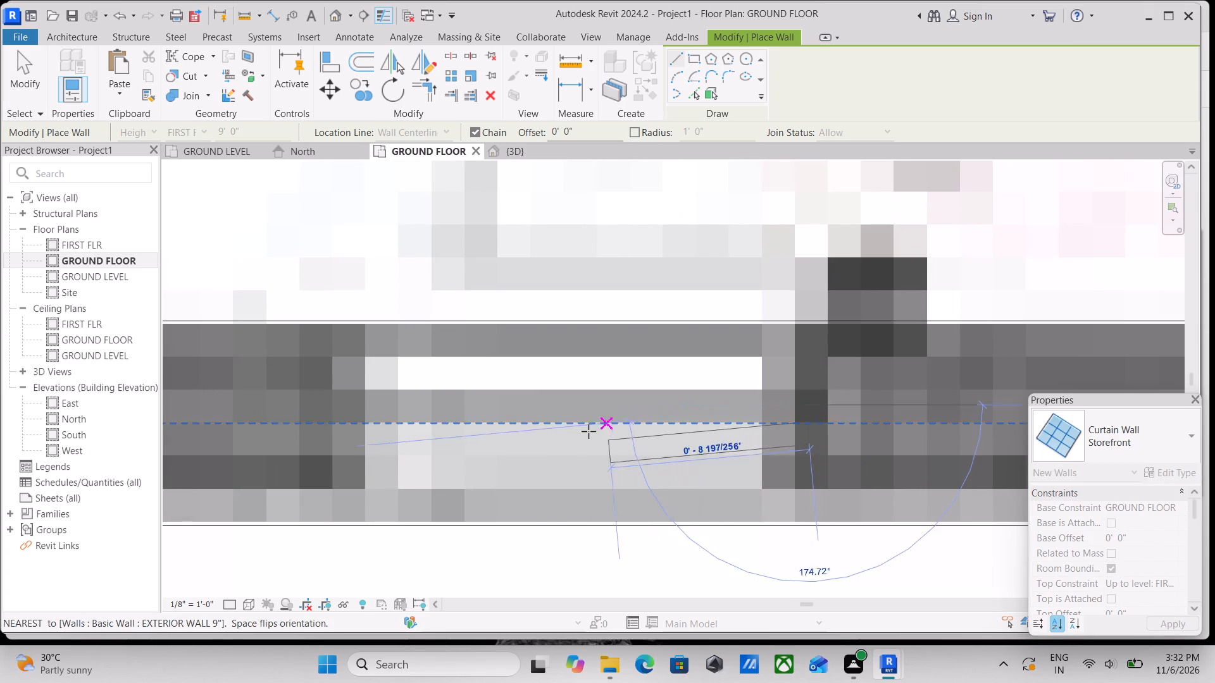
left_click(300, 417)
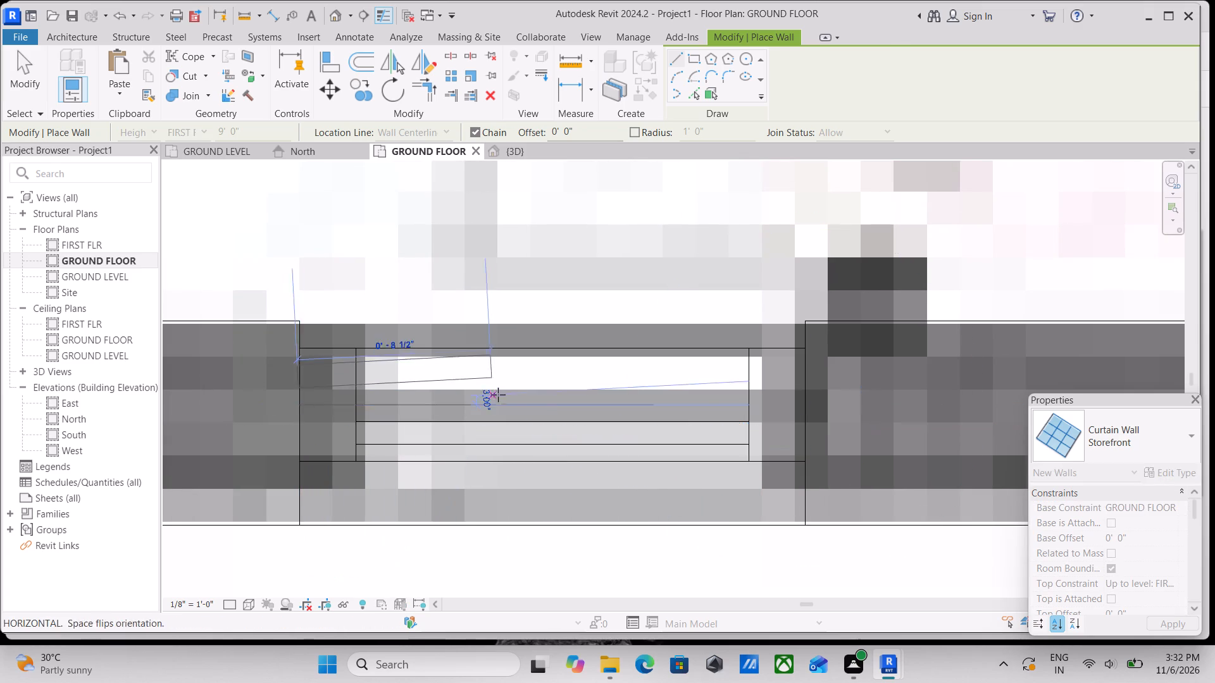
key("Escape")
scroll(525, 388, "down", 3)
key("Escape")
Draw a horizontal Storefront curtain wall about 1'-9 1/4" long across the car parking wall opening beside the entrance stairs.
scroll(399, 455, "down", 4)
middle_click_drag(422, 452, 833, 414)
middle_click_drag(532, 395, 666, 396)
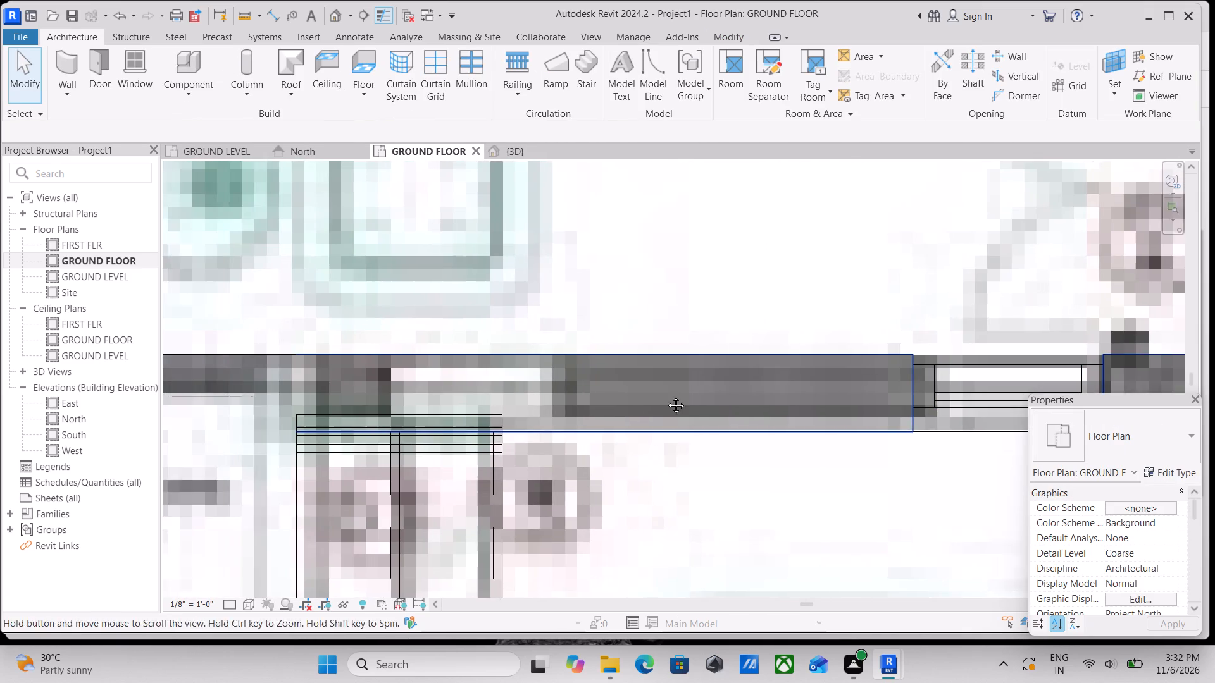
middle_click_drag(666, 396, 671, 395)
scroll(552, 372, "up", 7)
key("w")
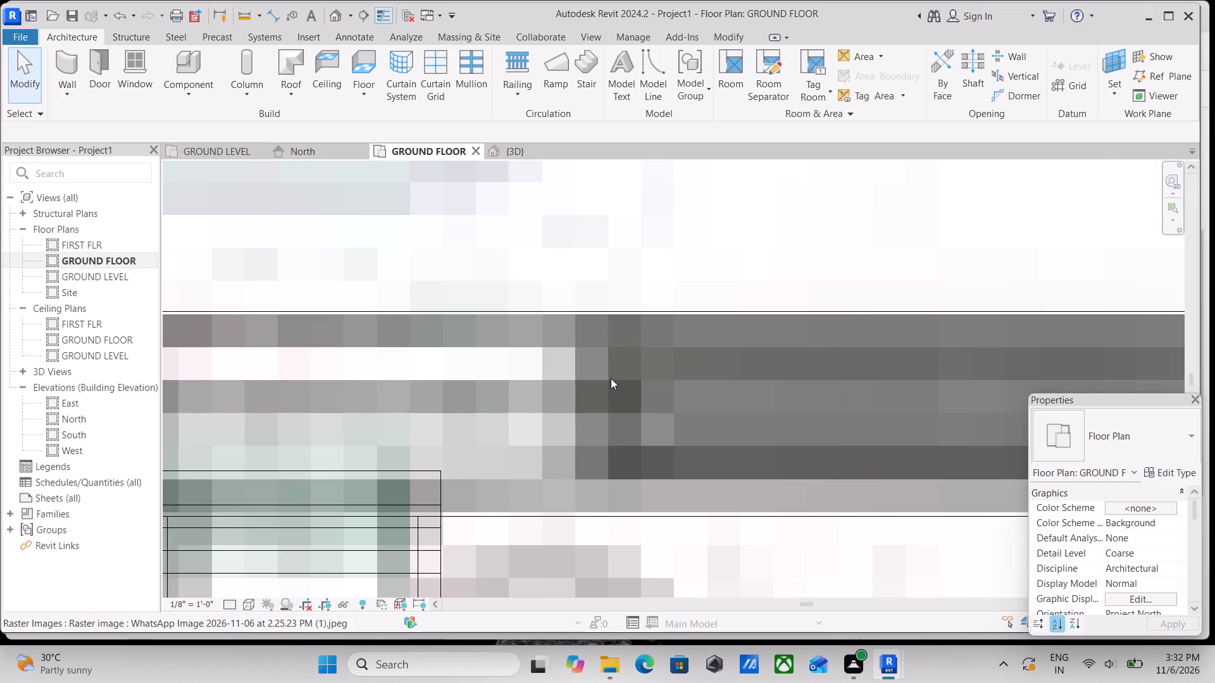
key("a")
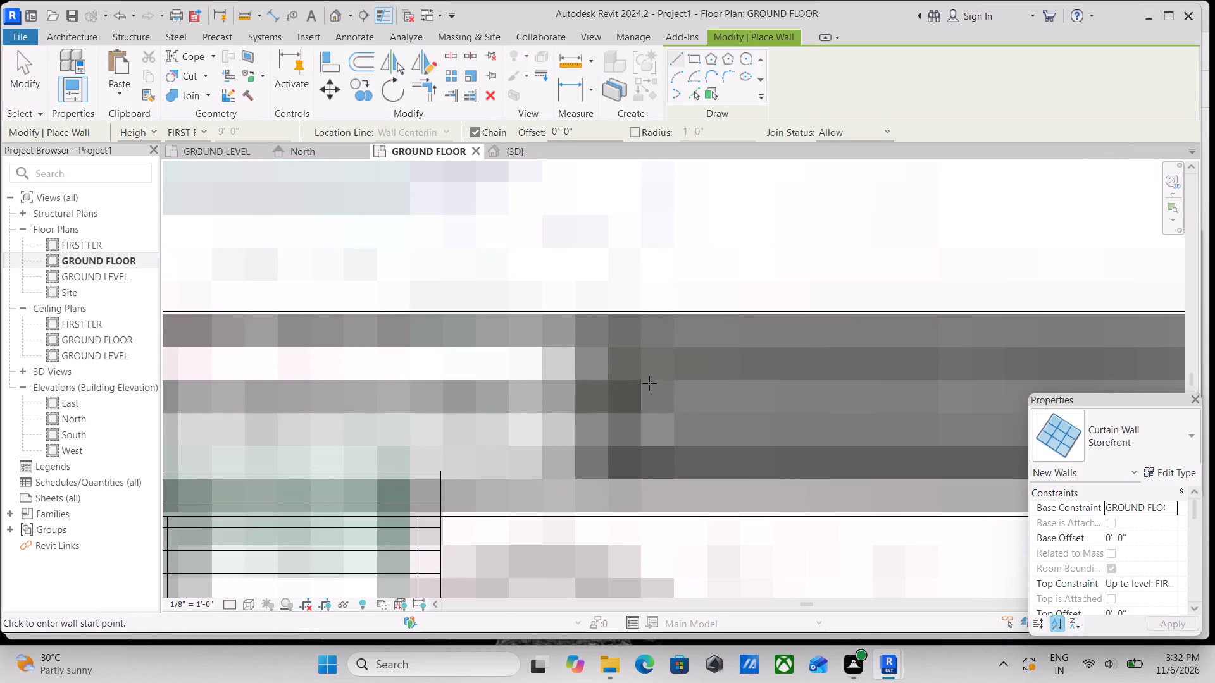
scroll(648, 384, "down", 1)
middle_click_drag(648, 384, 720, 383)
scroll(724, 379, "down", 3)
middle_click_drag(678, 397, 757, 388)
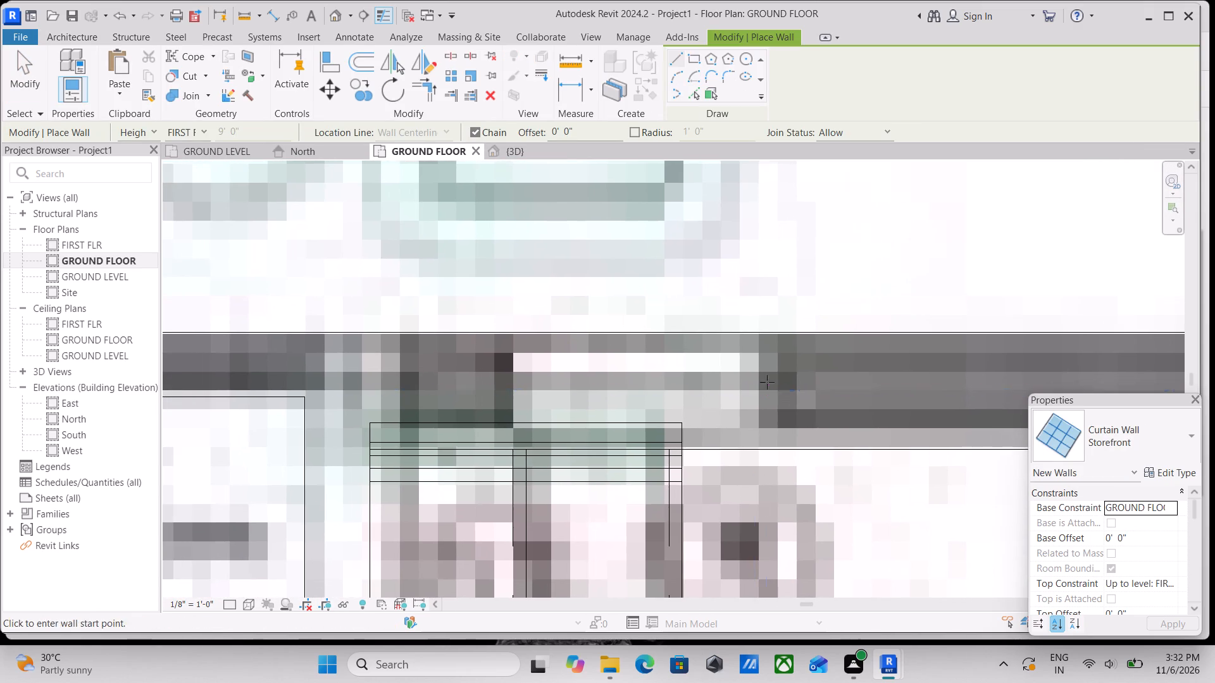
scroll(782, 386, "down", 16)
middle_click_drag(811, 406, 759, 424)
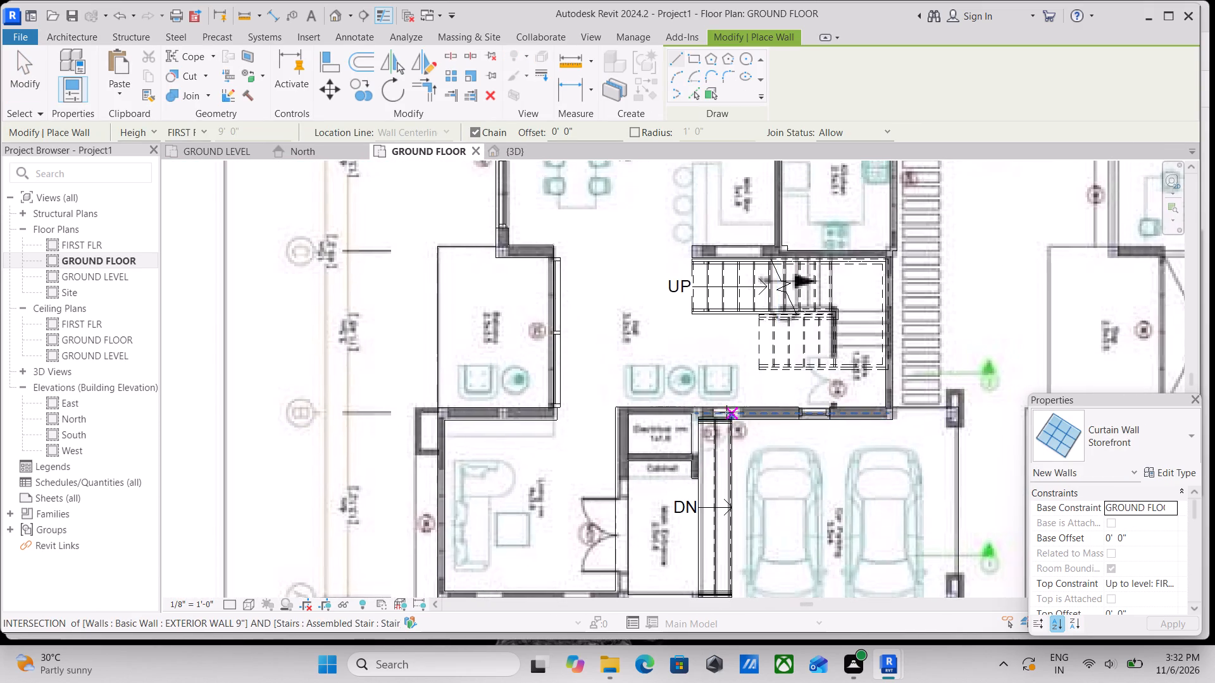
scroll(725, 412, "up", 20)
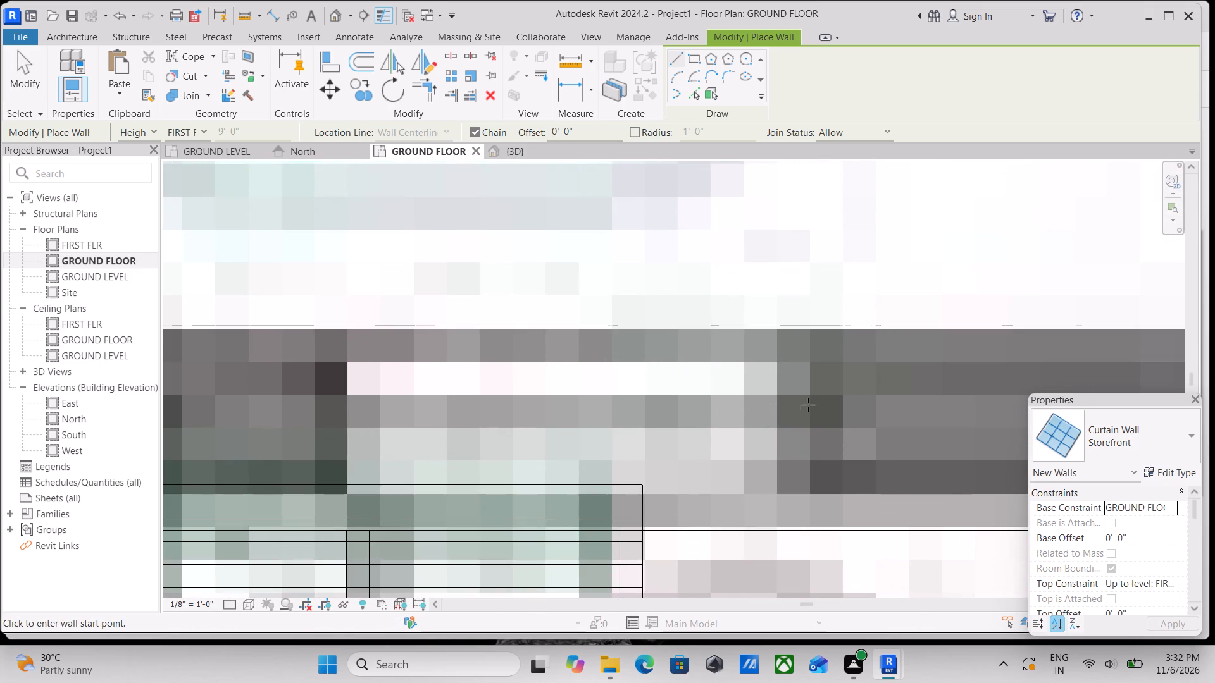
left_click(826, 408)
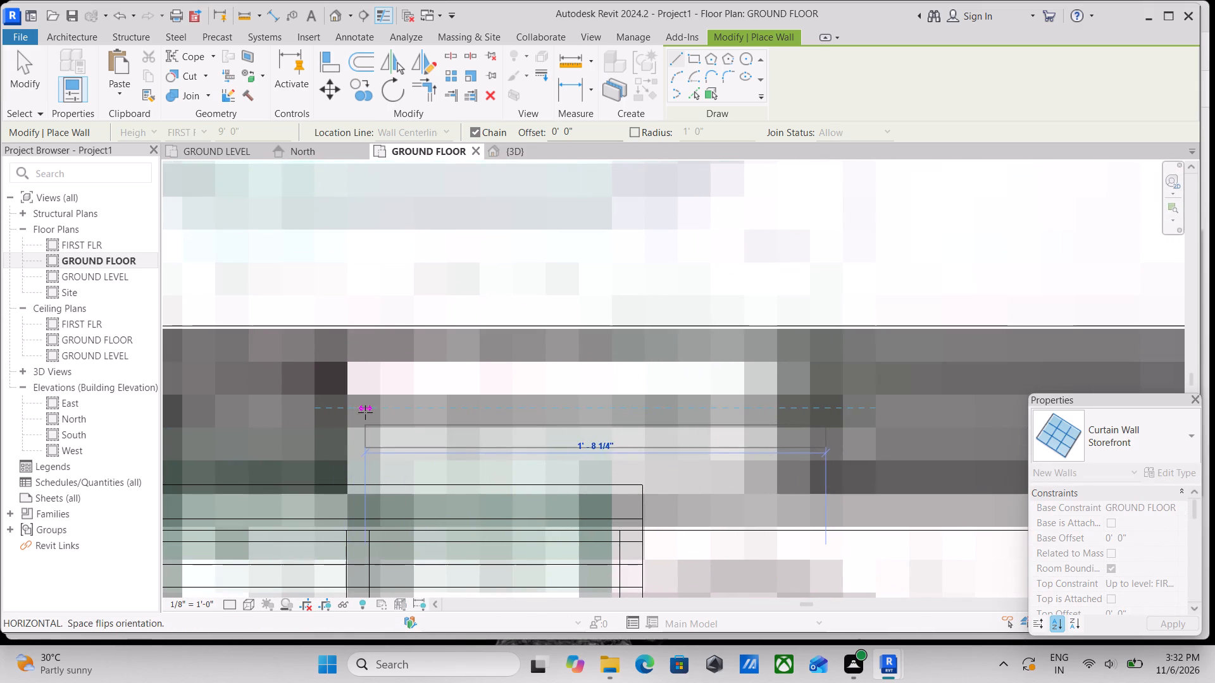
scroll(376, 409, "up", 3)
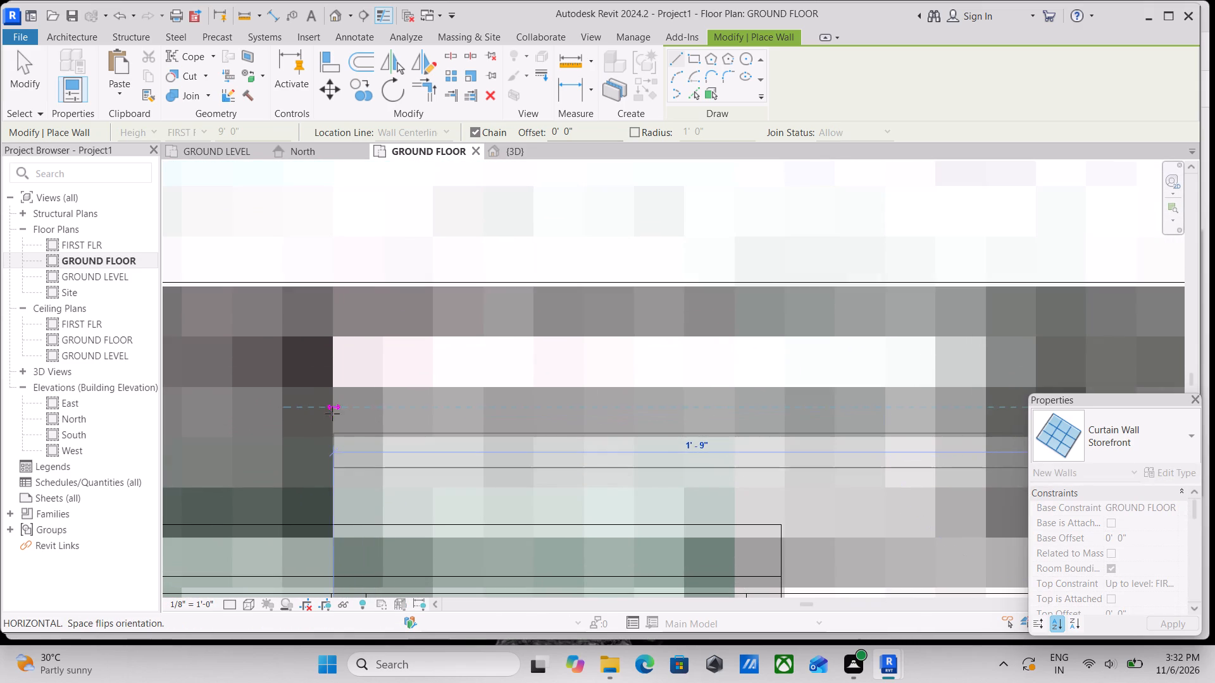
left_click(328, 421)
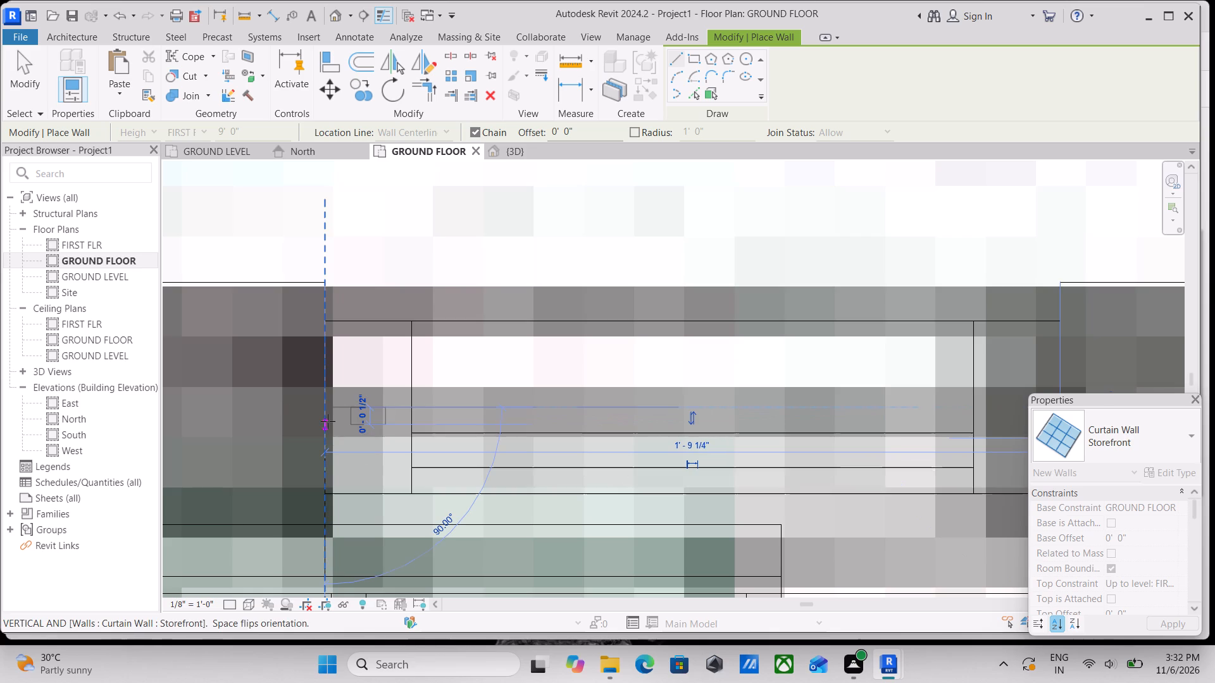
key("Escape")
scroll(380, 413, "down", 7)
key("Escape")
key("Escape")
key("Escape")
scroll(552, 319, "down", 2)
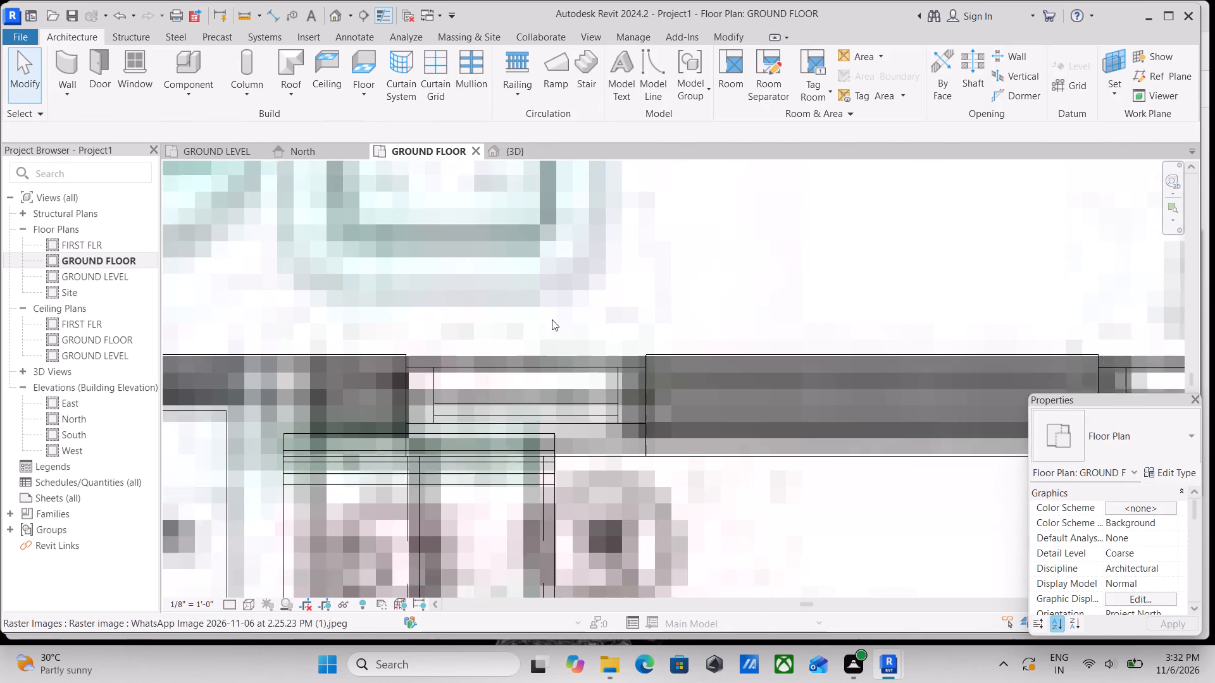
scroll(552, 319, "down", 1)
Examine the two new curtain walls in the car parking wall and the nearby entrance stairs in the 3D view.
left_click(511, 152)
scroll(630, 443, "up", 3)
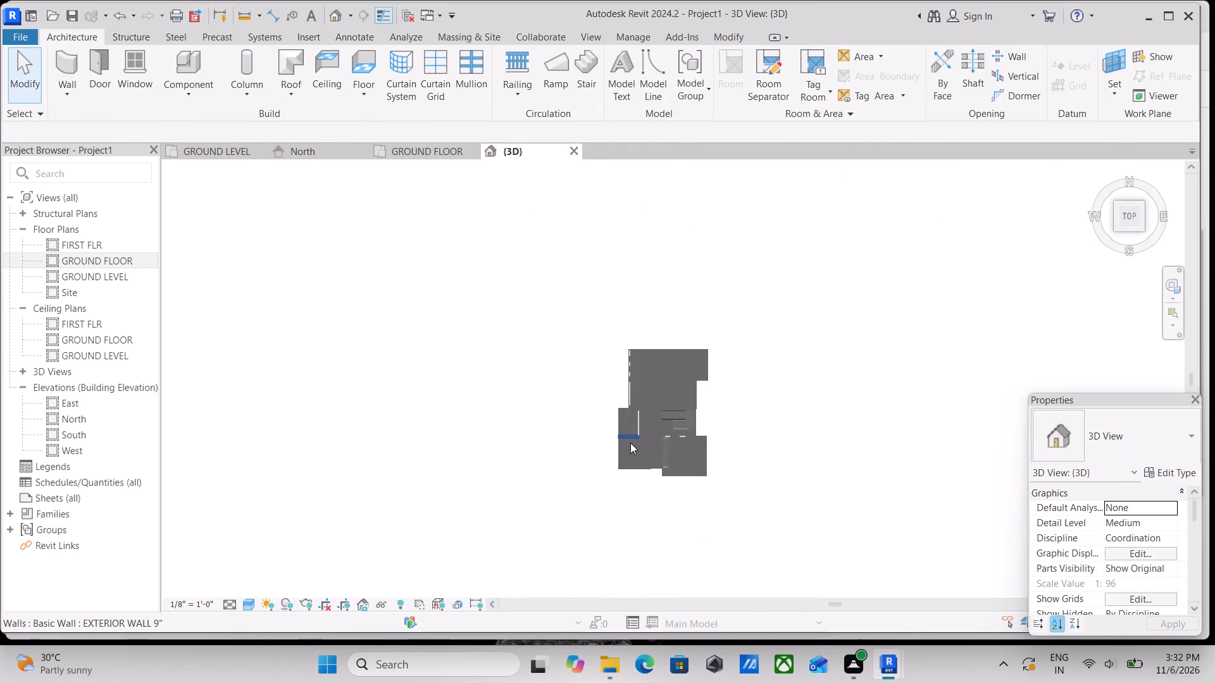
scroll(630, 443, "up", 12)
scroll(666, 473, "up", 1, "shift")
middle_click_drag(666, 473, 754, 281, "shift")
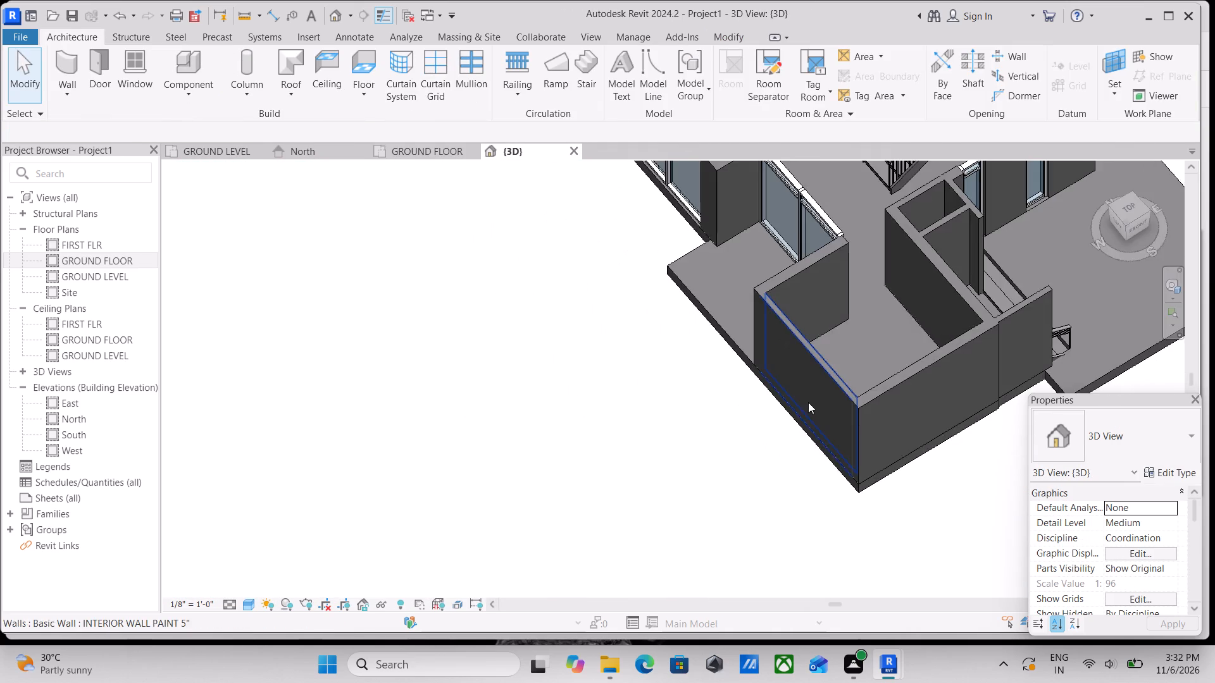
middle_click_drag(800, 412, 647, 576)
middle_click_drag(754, 497, 704, 357, "shift")
middle_click_drag(721, 400, 709, 483)
middle_click_drag(709, 483, 587, 434, "shift")
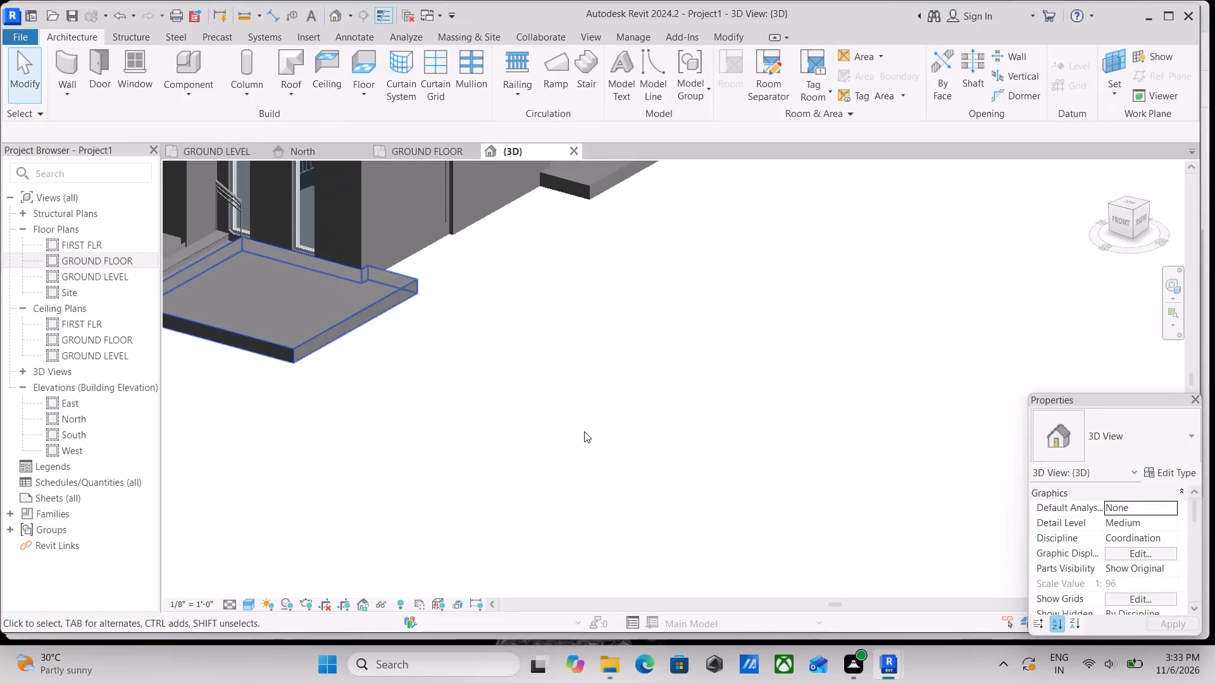
middle_click_drag(601, 444, 707, 524)
scroll(433, 367, "up", 1)
middle_click_drag(433, 367, 490, 423)
scroll(458, 373, "up", 5)
middle_click_drag(458, 409, 500, 415, "shift")
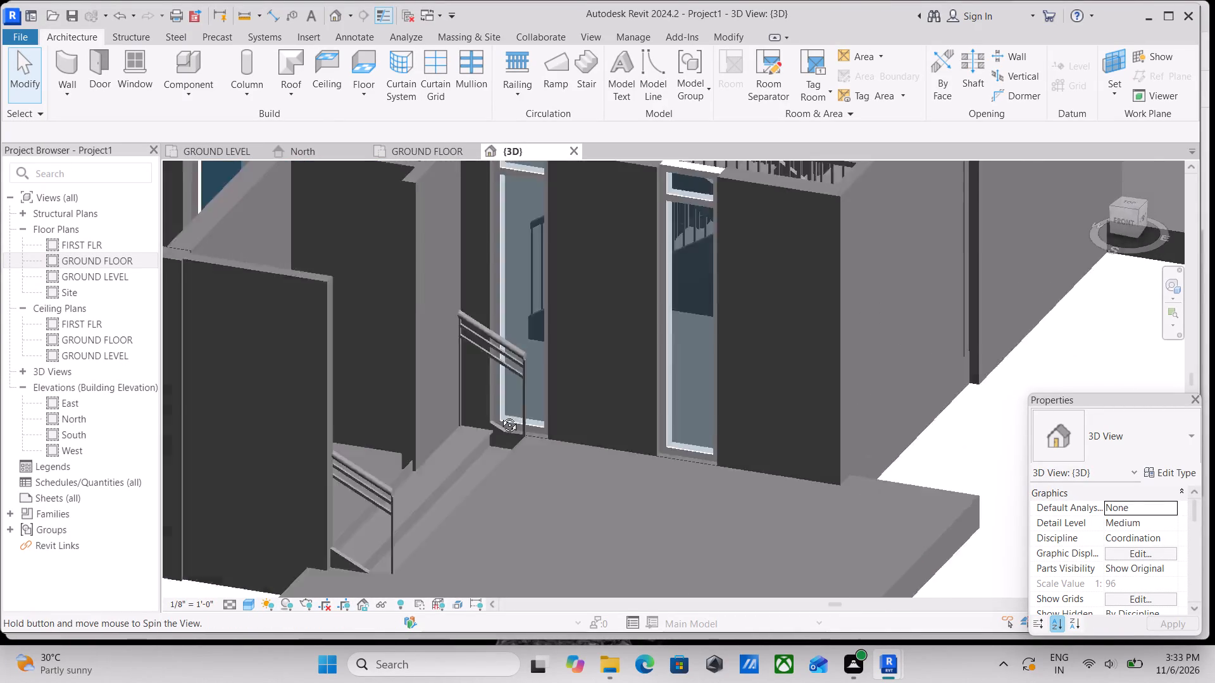
middle_click_drag(500, 415, 504, 418, "shift")
scroll(775, 484, "up", 3)
middle_click_drag(782, 481, 775, 448, "shift")
scroll(775, 448, "down", 3)
middle_click_drag(775, 448, 834, 622)
scroll(645, 397, "up", 2)
scroll(645, 397, "down", 5)
middle_click_drag(648, 414, 659, 383)
middle_click_drag(537, 405, 564, 419, "shift")
middle_click_drag(511, 400, 562, 446)
middle_click_drag(684, 394, 458, 395)
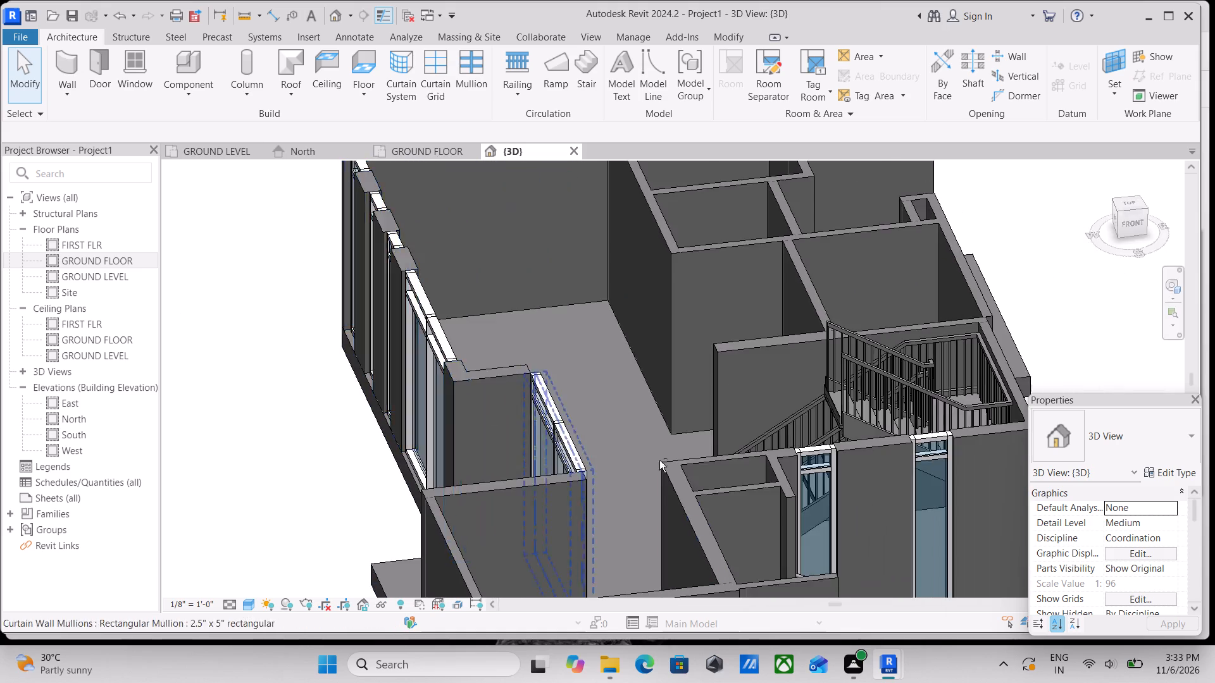
Inspect the building in 3D from the side and front, checking the curtain wall facade, interior staircase and room walls.
middle_click_drag(696, 464, 814, 379, "shift")
middle_click_drag(788, 398, 523, 475)
middle_click_drag(621, 405, 680, 393, "shift")
middle_click_drag(739, 389, 601, 452)
middle_click_drag(726, 403, 706, 396, "shift")
middle_click_drag(696, 402, 667, 421)
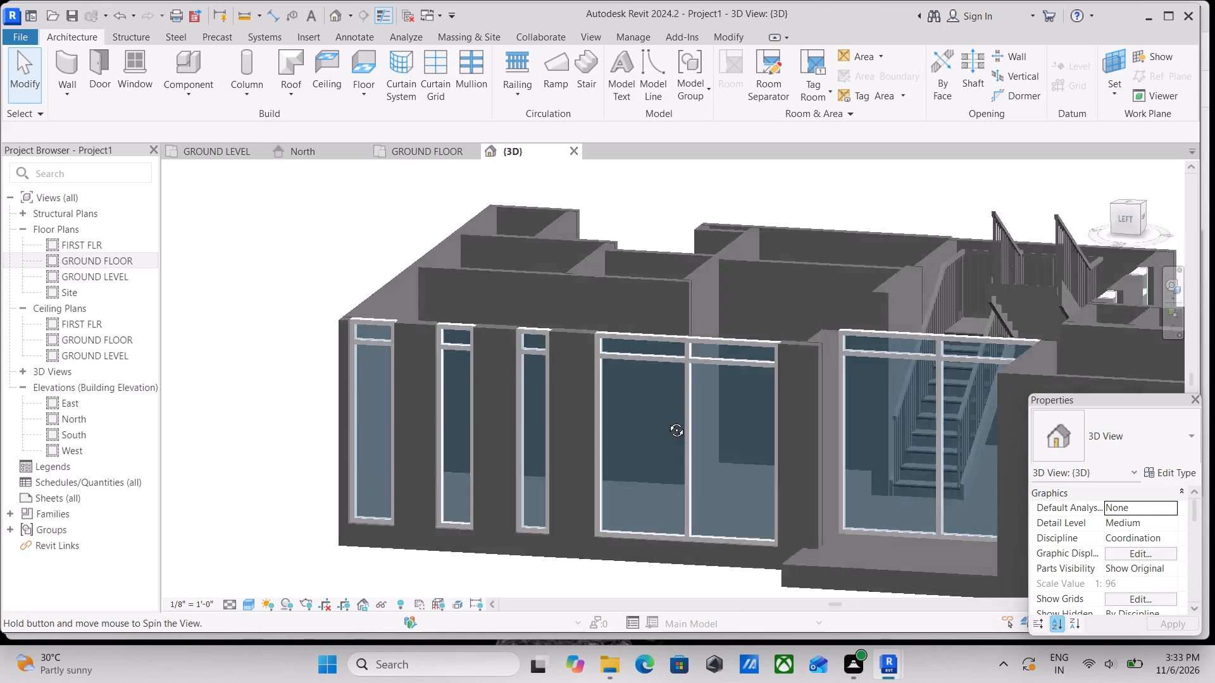
middle_click_drag(667, 421, 471, 465)
middle_click_drag(444, 440, 586, 369)
middle_click_drag(589, 377, 594, 436, "shift")
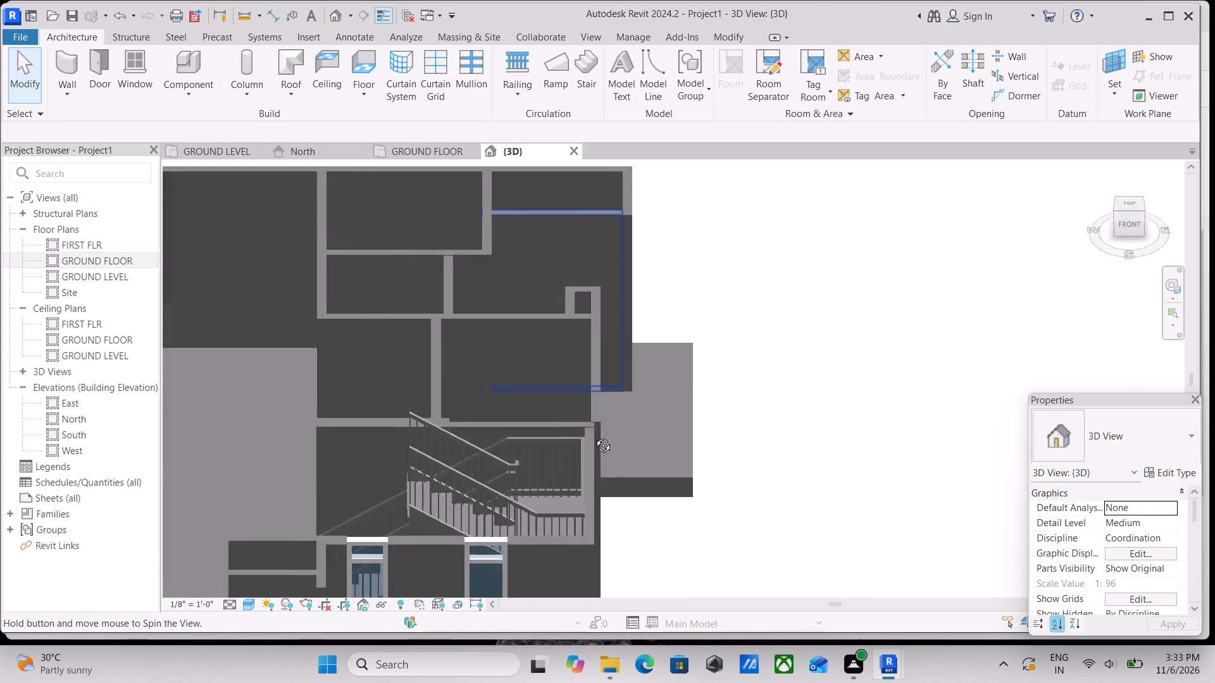
middle_click_drag(594, 436, 420, 409, "shift")
middle_click_drag(420, 409, 741, 393)
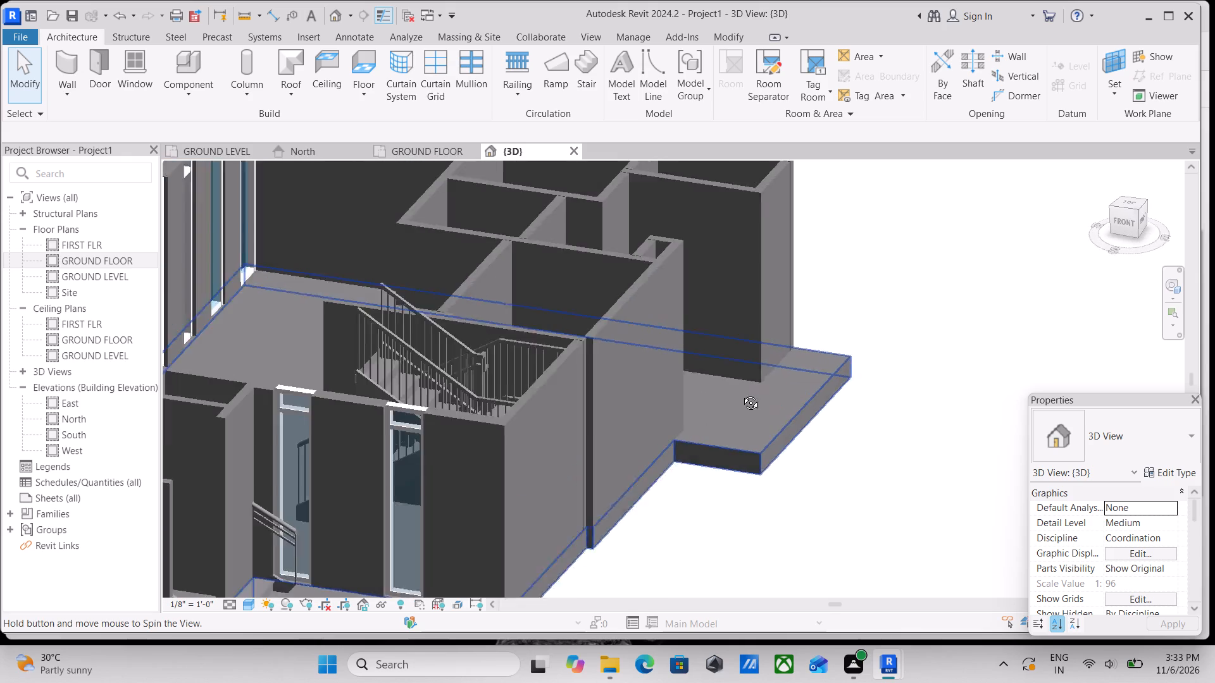
middle_click_drag(741, 393, 742, 393)
middle_click_drag(658, 471, 727, 369)
scroll(705, 384, "down", 3)
middle_click_drag(630, 432, 645, 399, "shift")
scroll(719, 426, "down", 1)
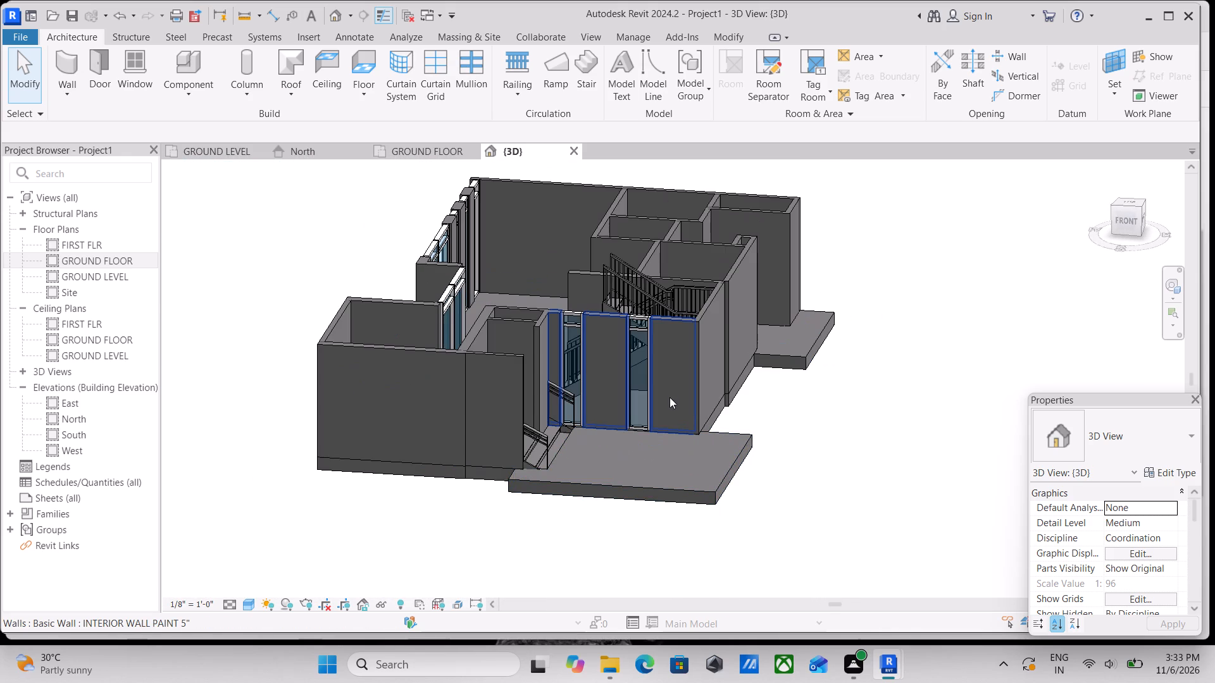
Examine the car parking wall's curtain walls, the entrance stairs and the adjoining veranda floor in 3D.
scroll(652, 429, "up", 2)
scroll(596, 453, "up", 2)
middle_click_drag(602, 446, 652, 515)
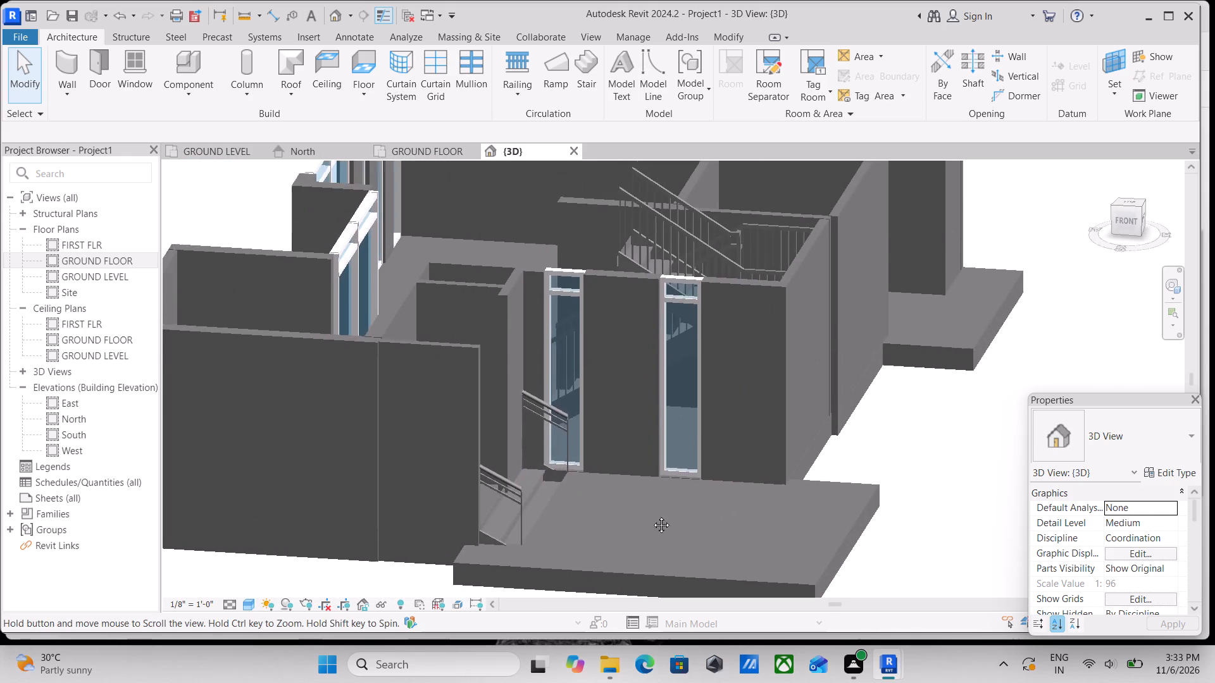
middle_click_drag(652, 515, 673, 531)
scroll(684, 481, "down", 5)
middle_click_drag(711, 468, 732, 511)
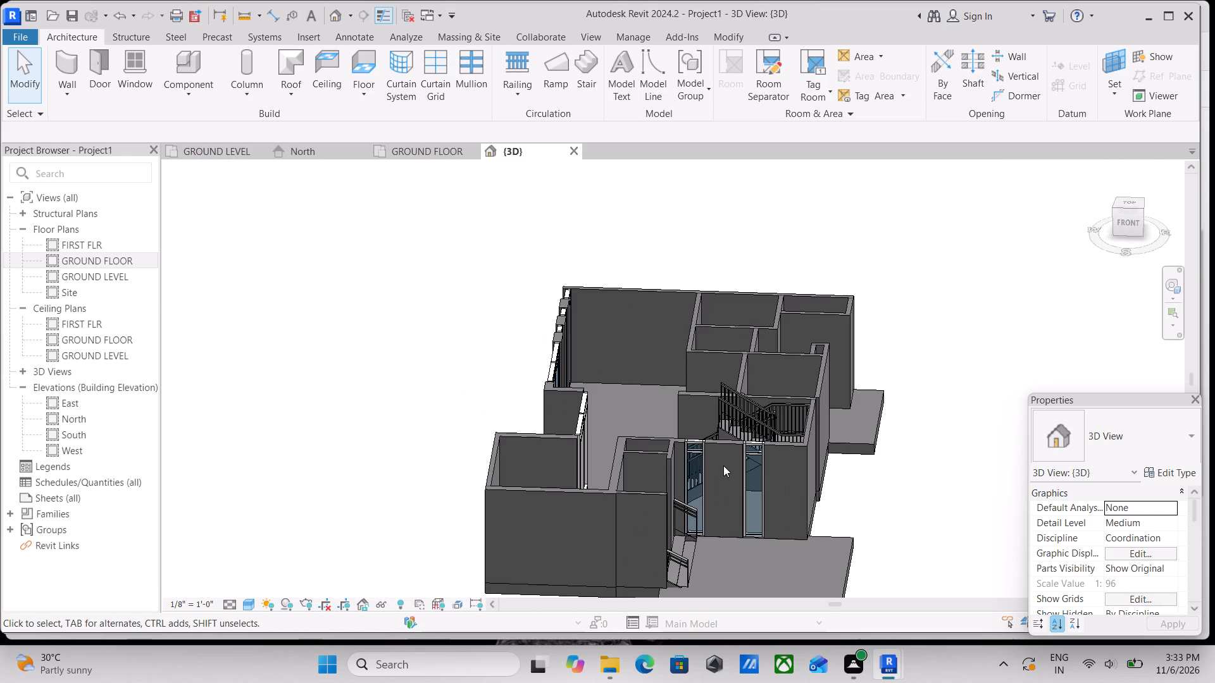
middle_click_drag(721, 460, 683, 454, "shift")
scroll(598, 516, "up", 7)
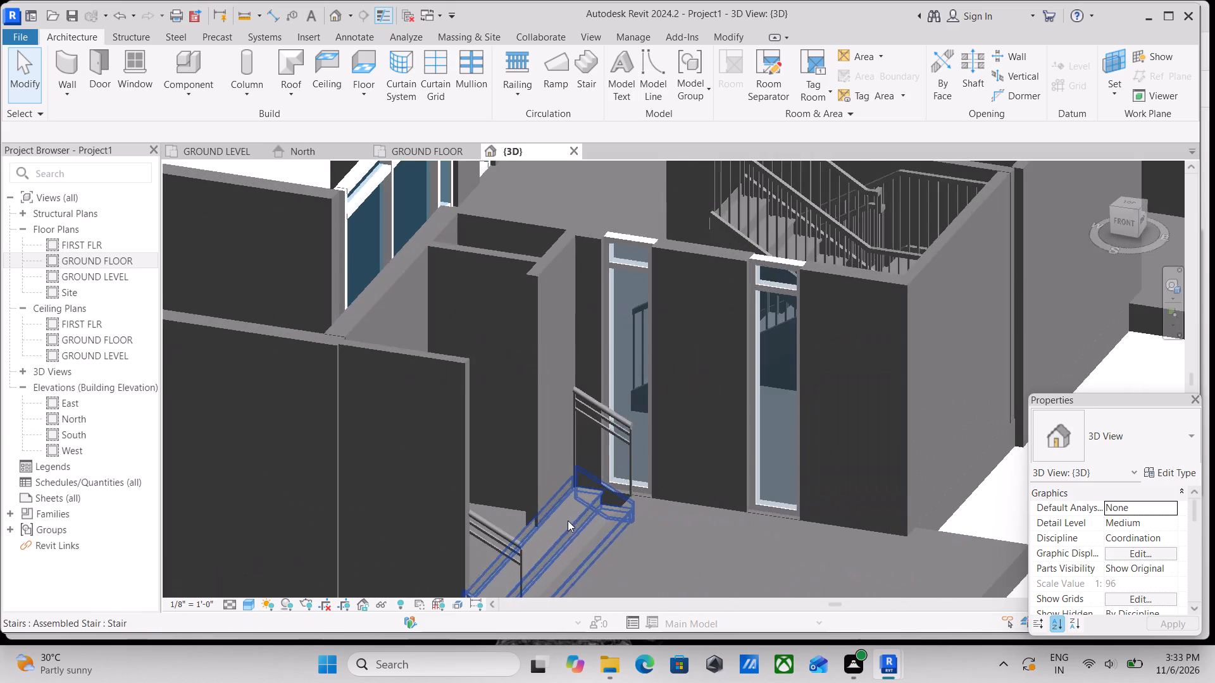
scroll(649, 396, "down", 5)
middle_click_drag(651, 407, 675, 368)
scroll(623, 448, "up", 8)
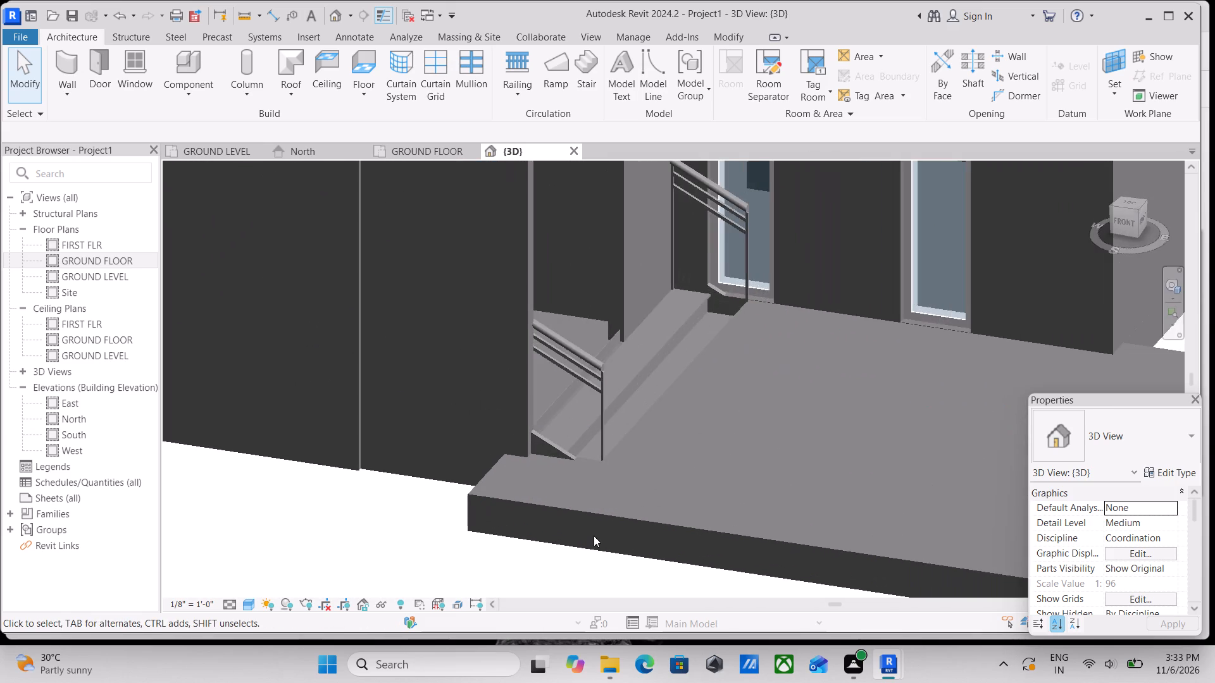
middle_click_drag(591, 457, 597, 415)
scroll(606, 369, "down", 1)
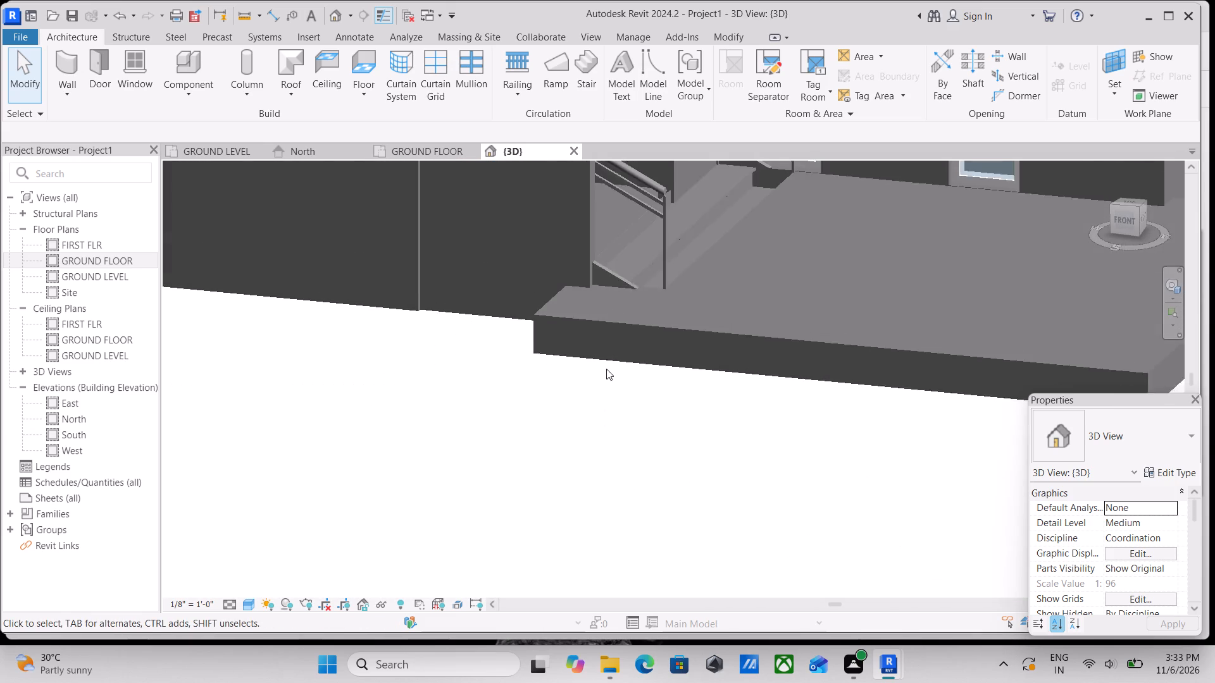
middle_click_drag(606, 369, 600, 421)
left_click(613, 329)
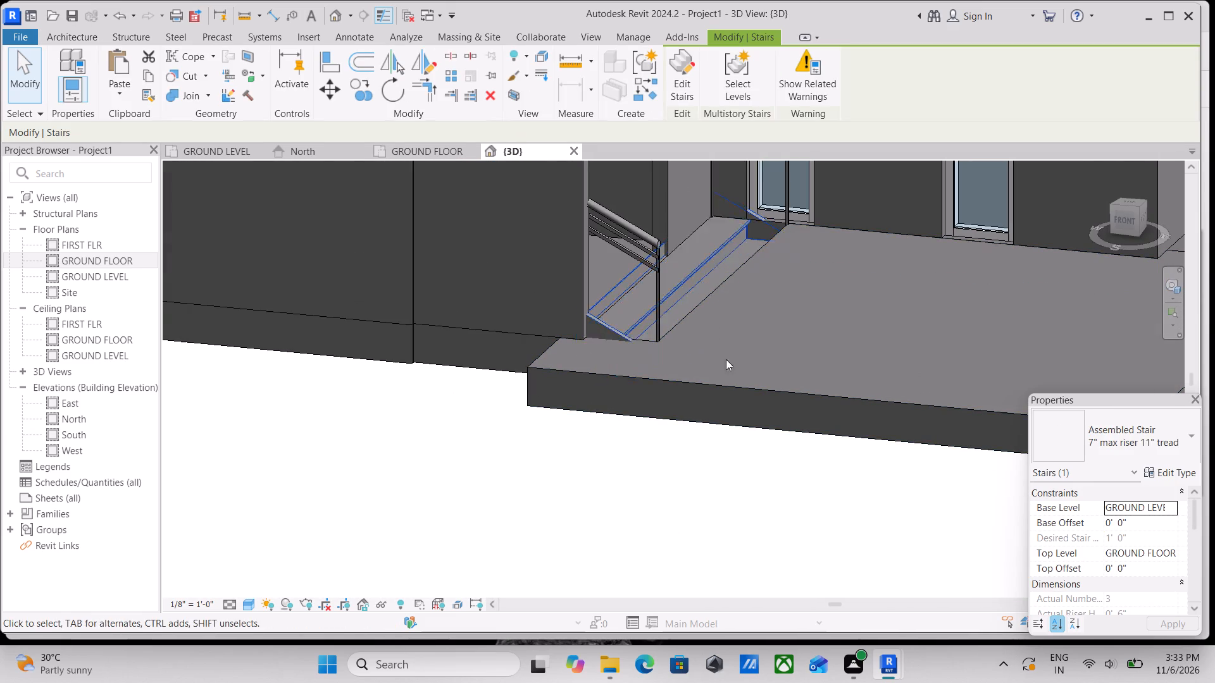
scroll(738, 371, "down", 2)
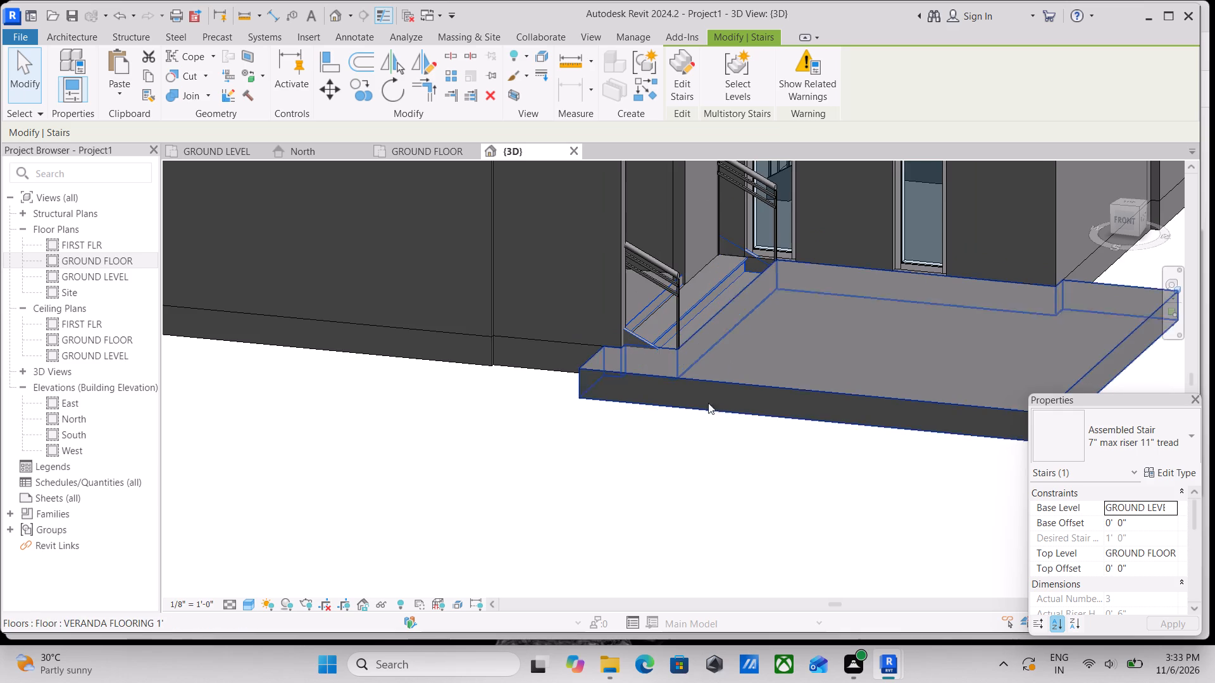
Duplicate the floor type of the veranda slab beside the entrance stairs as VERANDA FLOORING 3".
left_click(756, 386)
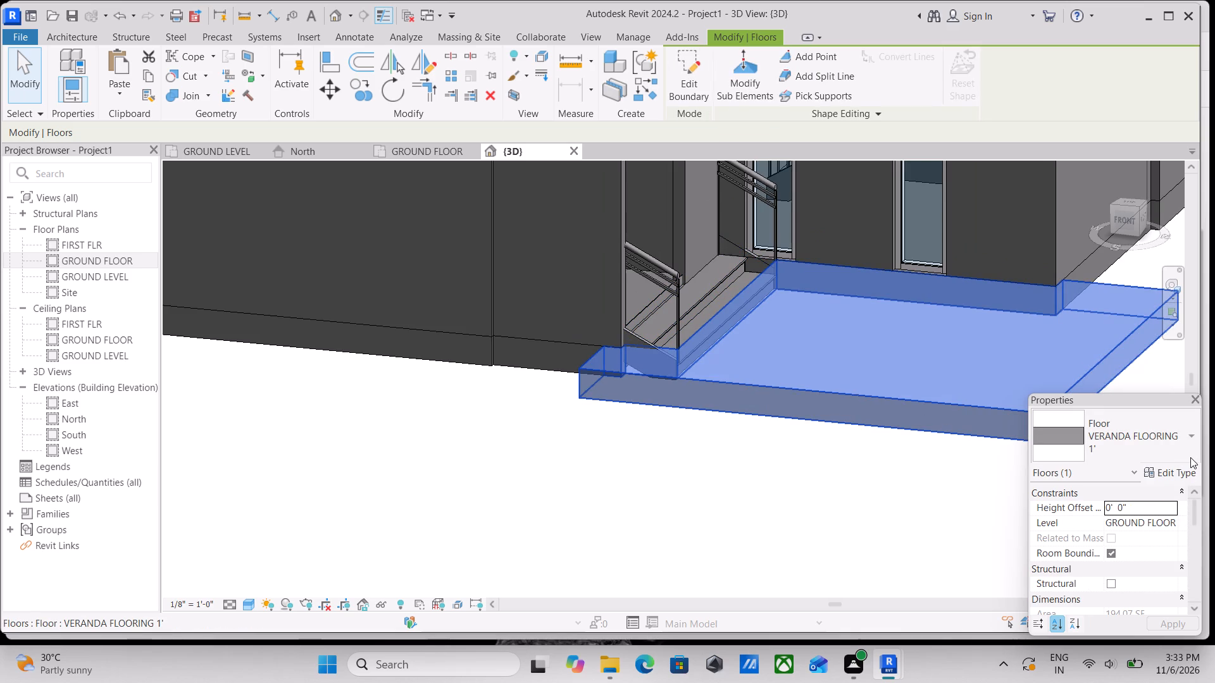
left_click(1185, 469)
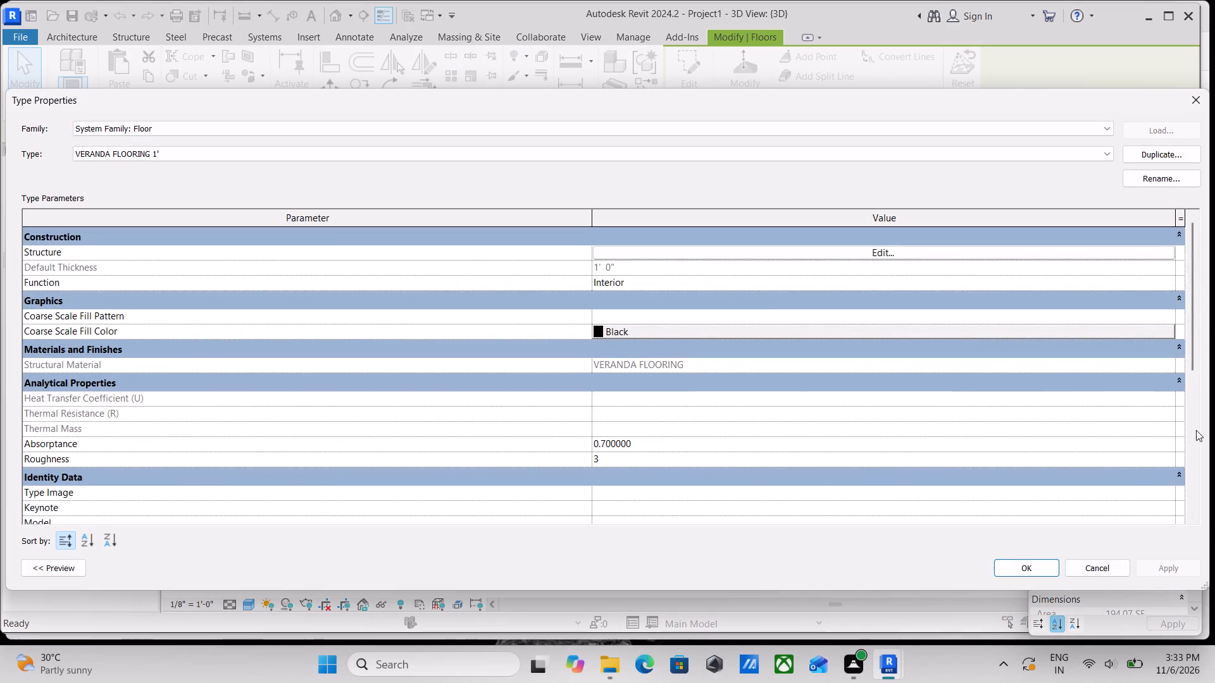
left_click(1149, 148)
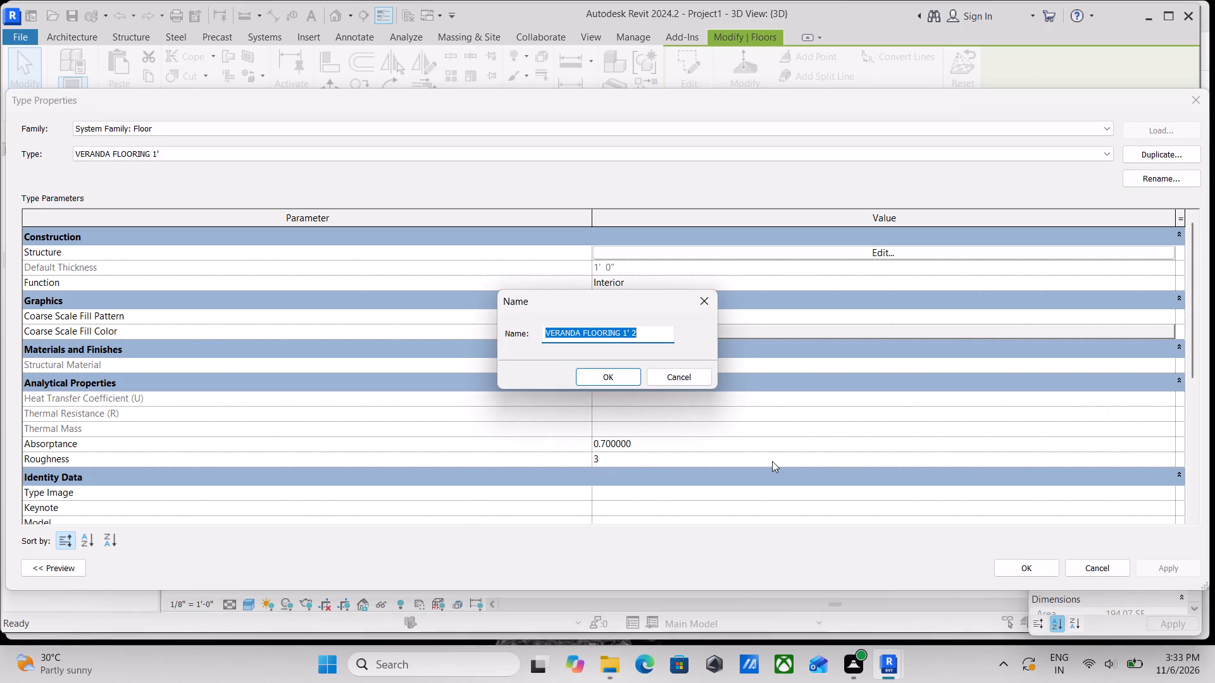
type("VERANDA FL")
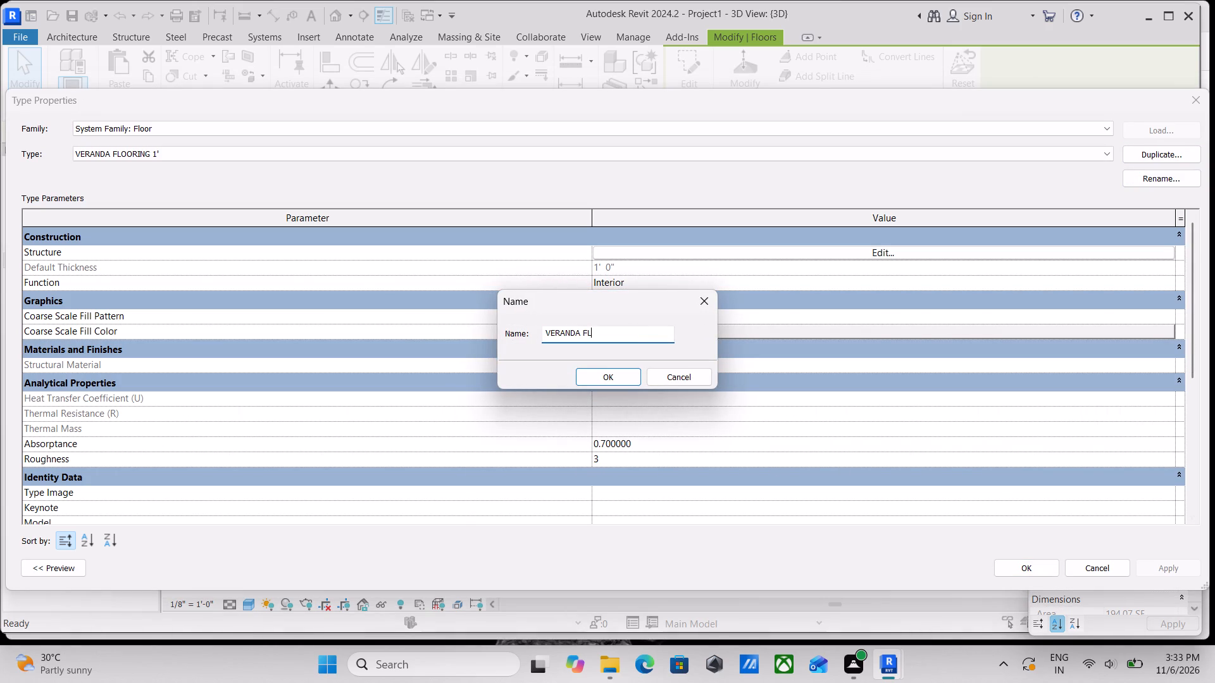
type("OORING")
key("space")
key("3")
key("BackSpace")
key("3")
key("apostrophe")
key("BackSpace")
key("shift+quotedbl")
left_click(621, 378)
Set the structure layer of the VERANDA FLOORING 3" type to 3" thick and apply it to the veranda slab.
left_click(821, 247)
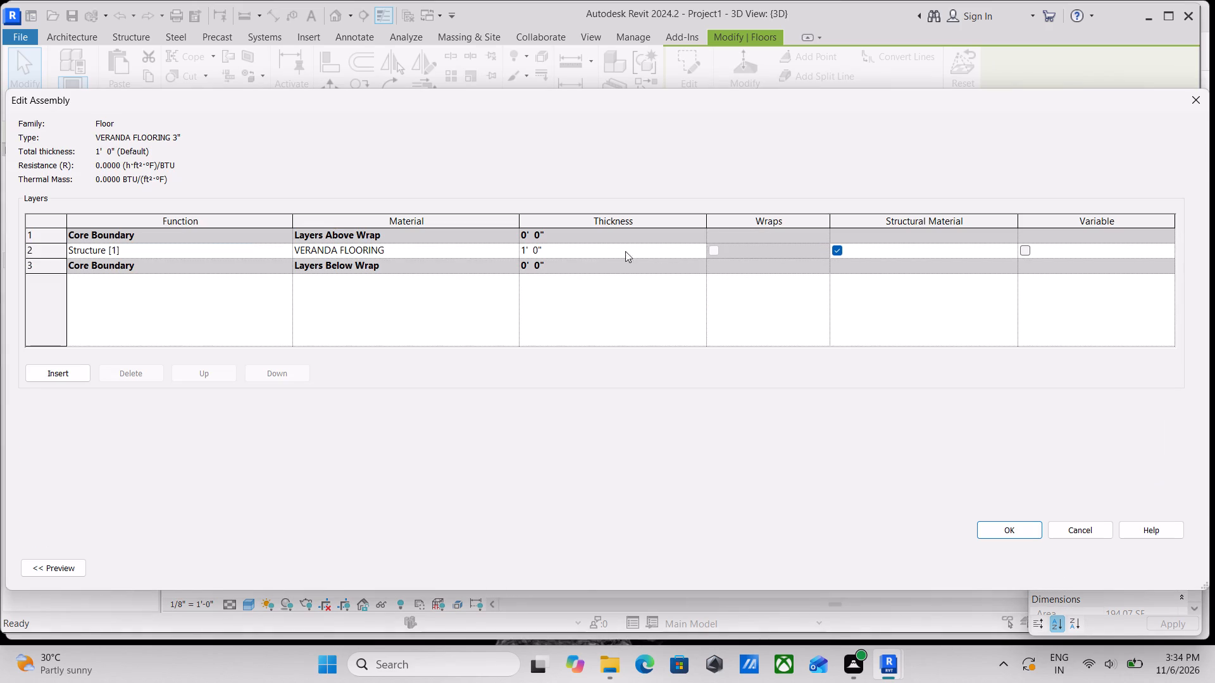
left_click(595, 251)
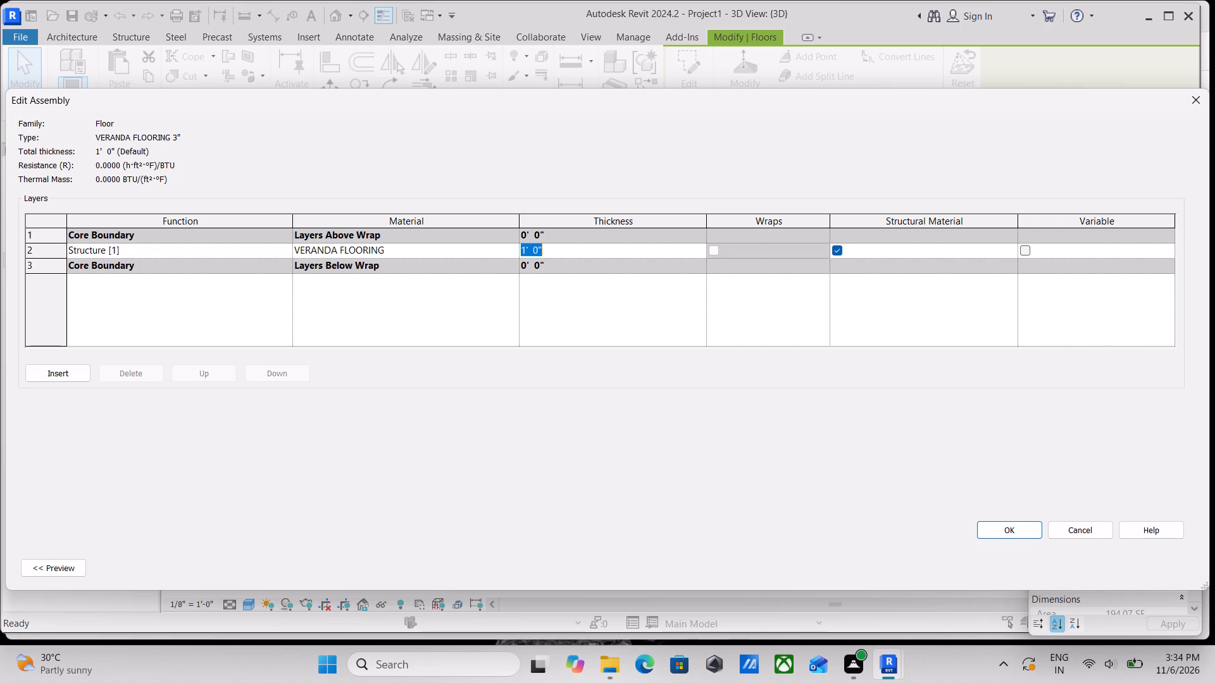
key("3")
key("shift+quotedbl")
left_click(1002, 534)
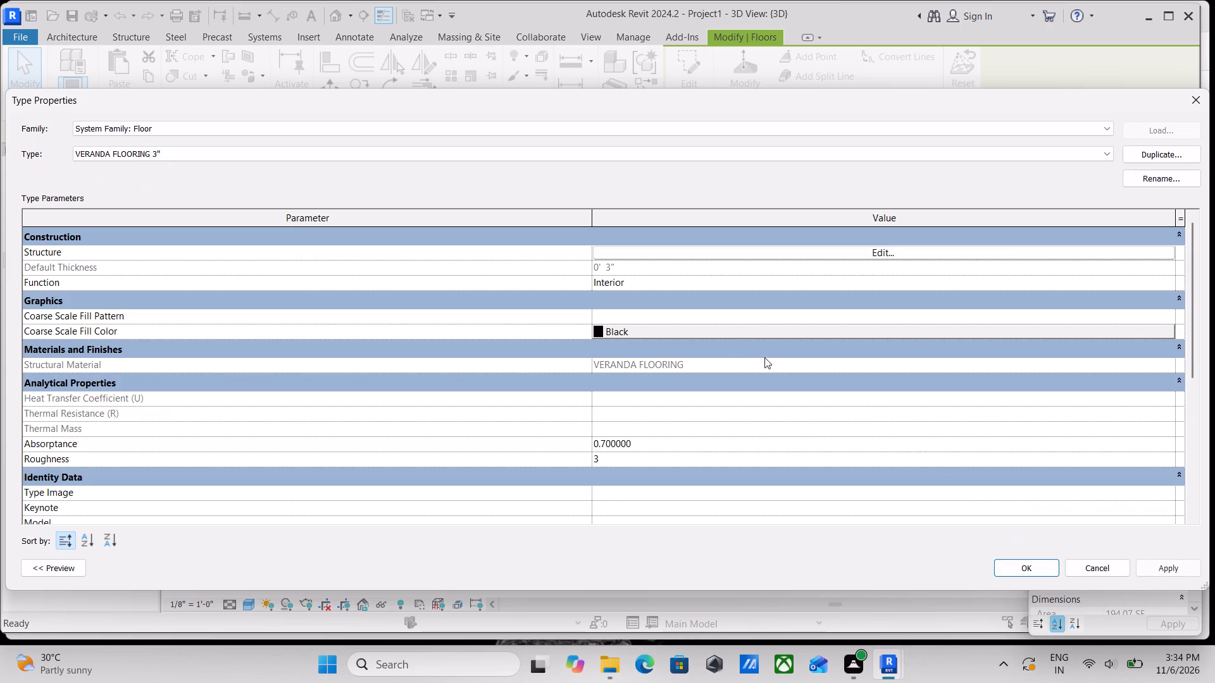
left_click(1169, 569)
left_click(1025, 569)
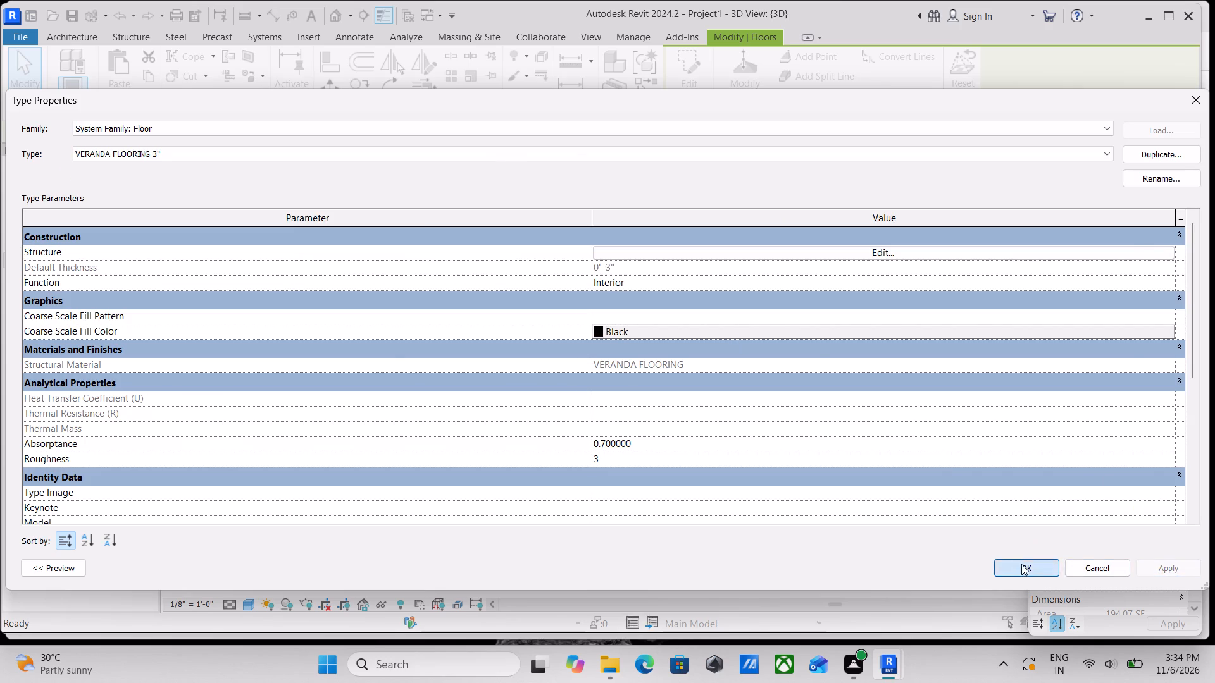
scroll(849, 369, "down", 2)
middle_click_drag(838, 399, 799, 464)
key("Escape")
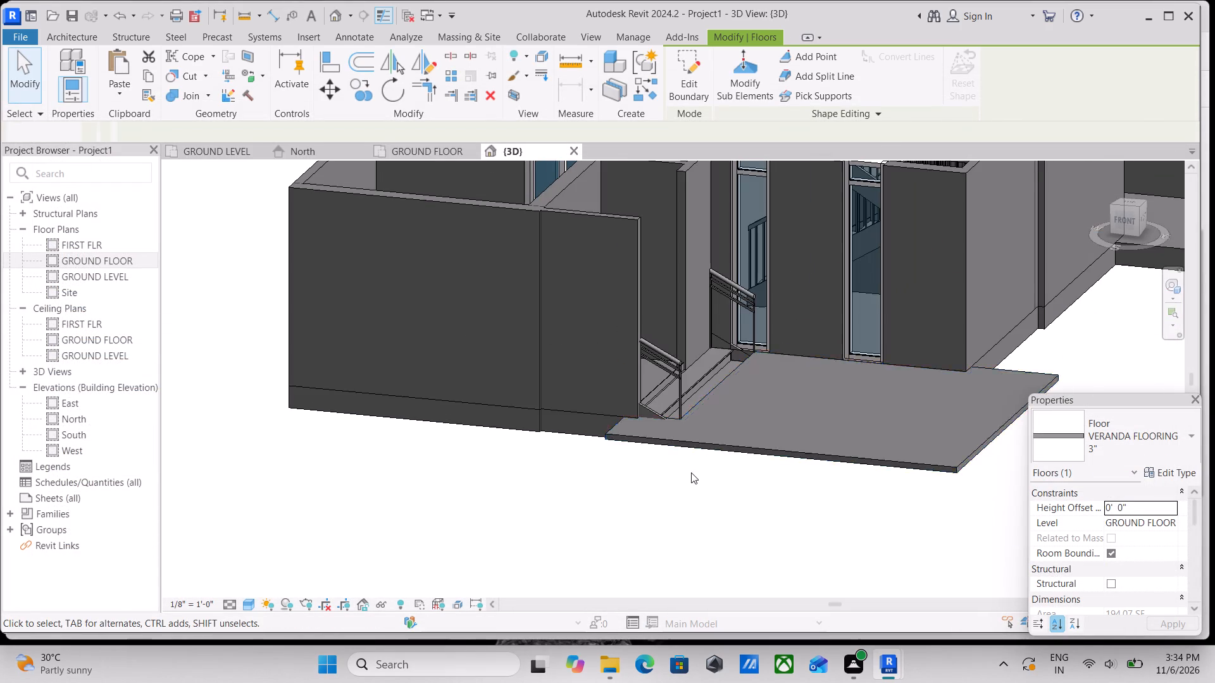
Examine the veranda slab's edge and underside against the entrance stairs from low front angles.
scroll(691, 472, "up", 2)
middle_click_drag(782, 435, 725, 453)
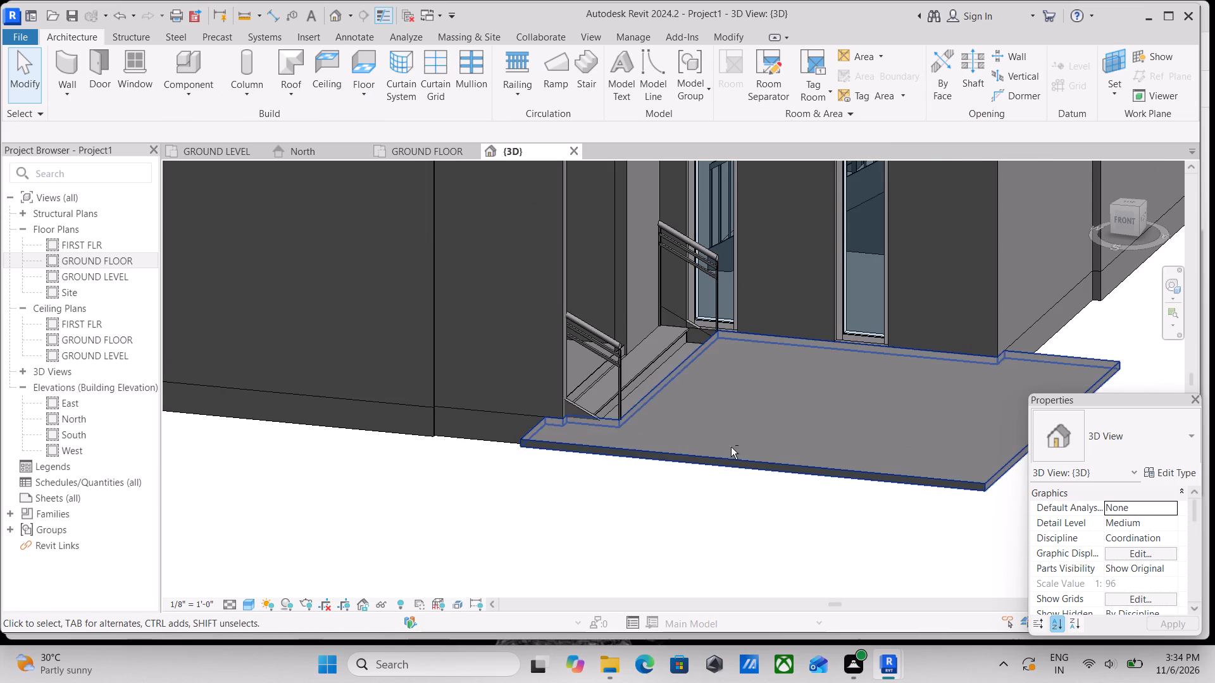
middle_click_drag(731, 447, 718, 445, "shift")
middle_click_drag(721, 439, 754, 372)
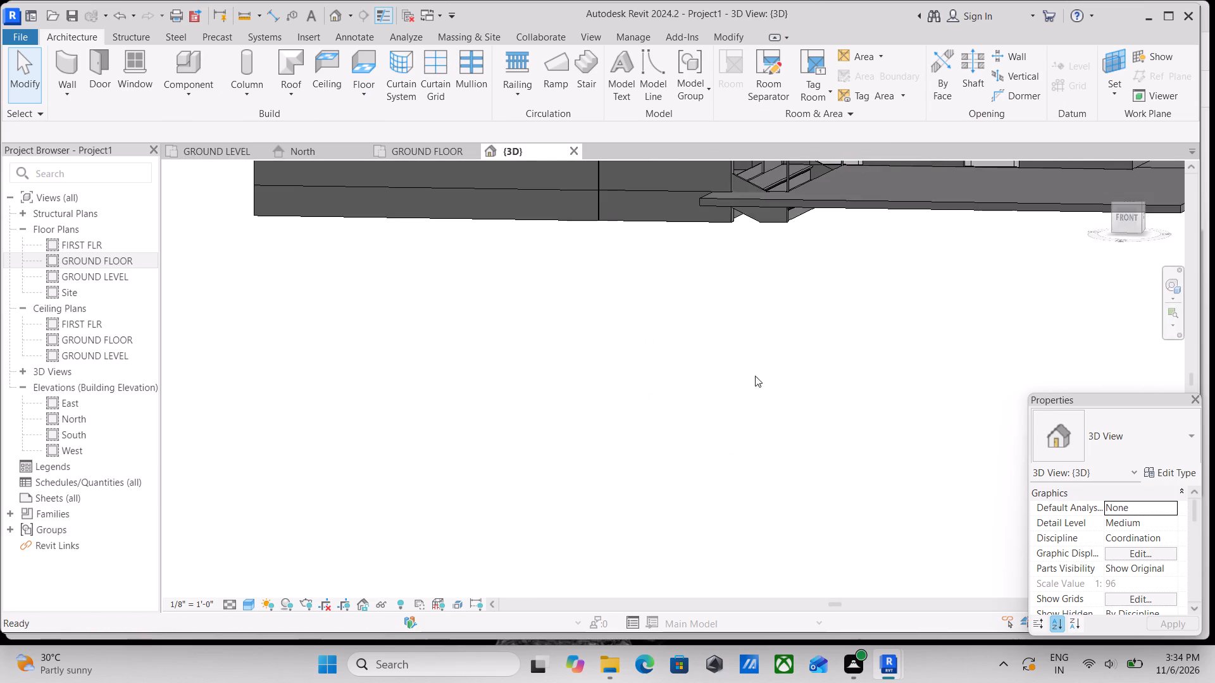
middle_click_drag(751, 383, 631, 457)
middle_click_drag(742, 402, 761, 383, "shift")
middle_click_drag(804, 369, 613, 481)
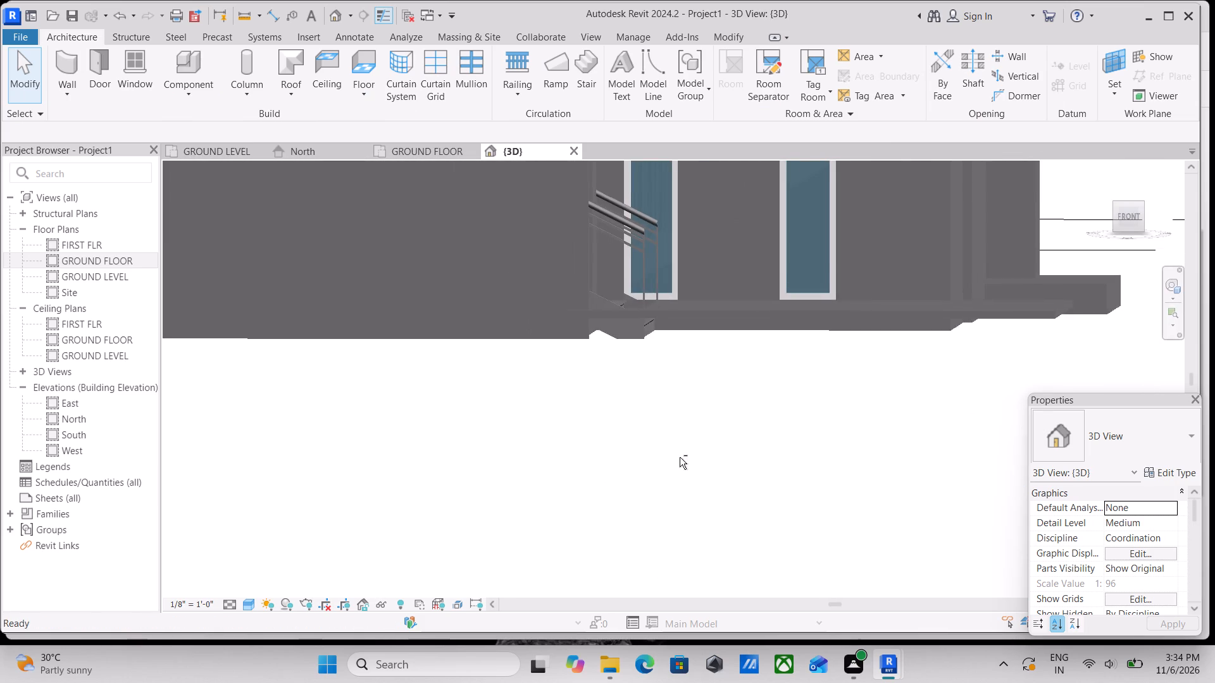
middle_click_drag(680, 457, 667, 486, "shift")
middle_click_drag(735, 450, 738, 464)
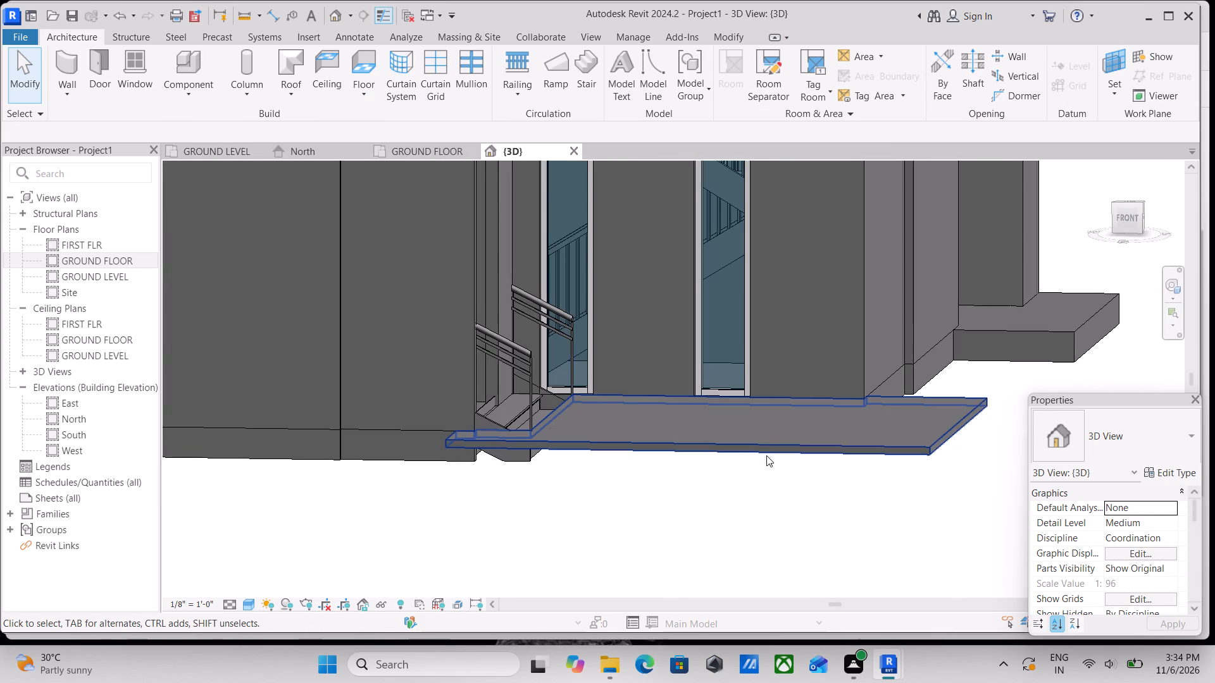
Set the height offset of the veranda slab beside the entrance stairs to -9" from the GROUND FLOOR level.
left_click(768, 454)
scroll(1140, 523, "down", 2)
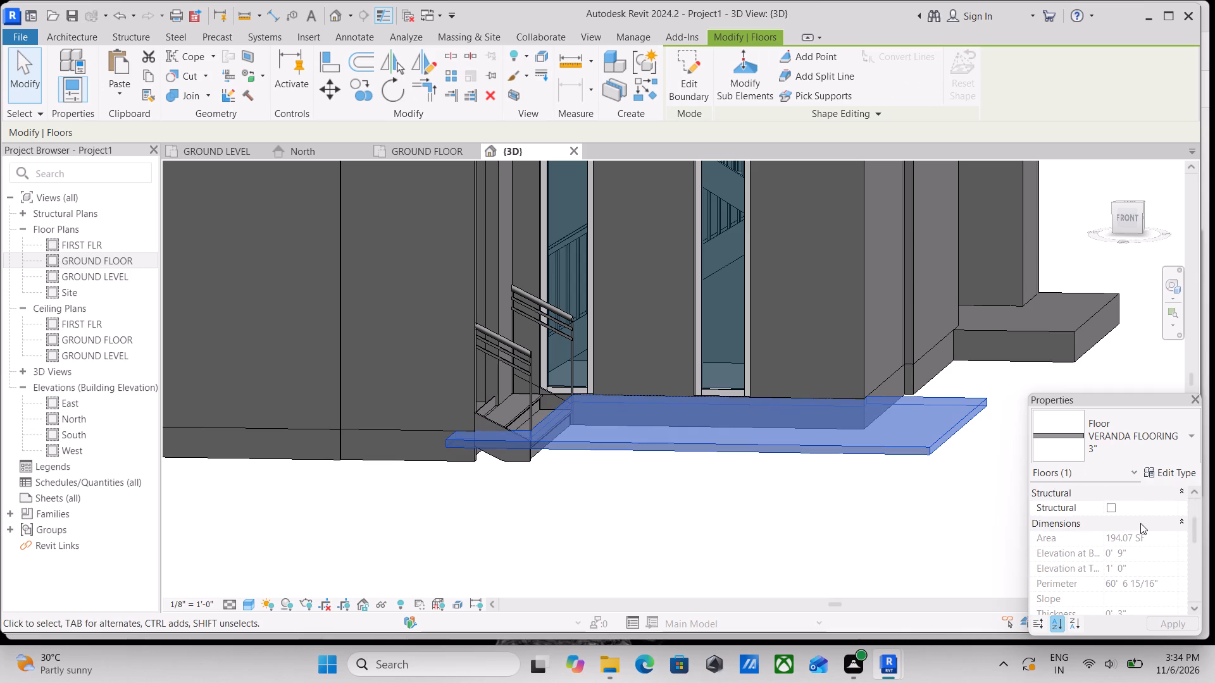
scroll(1142, 553, "down", 4)
scroll(1143, 554, "up", 6)
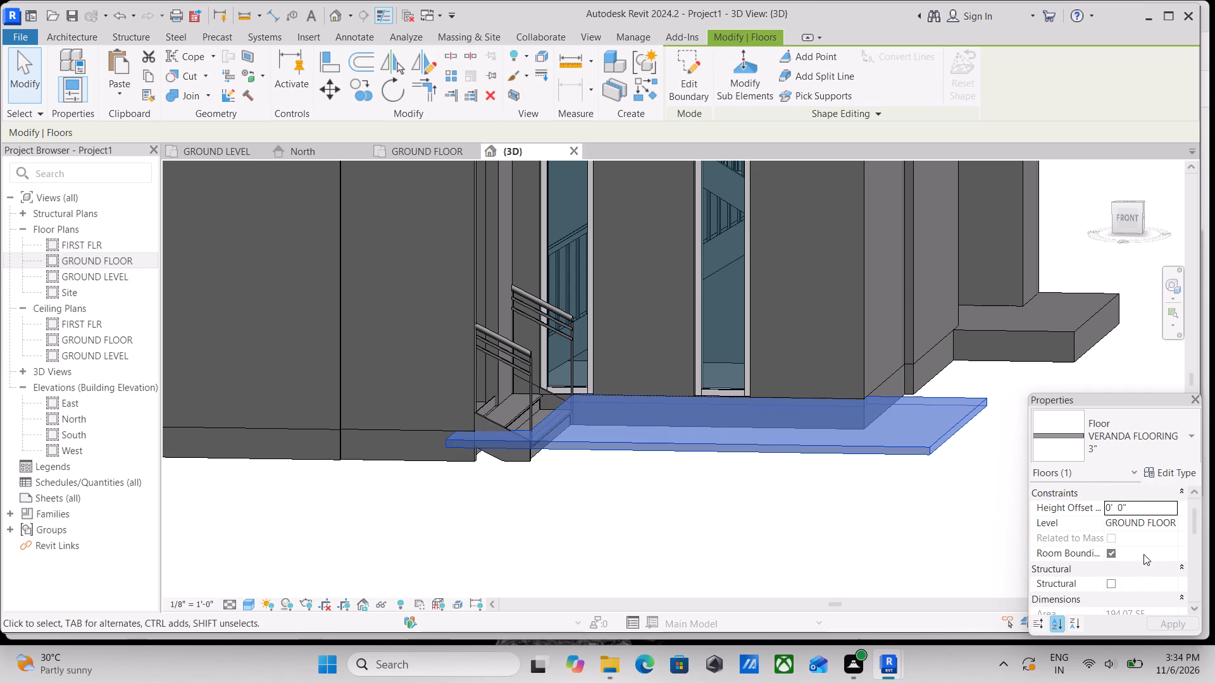
scroll(1143, 554, "up", 2)
left_click(1143, 503)
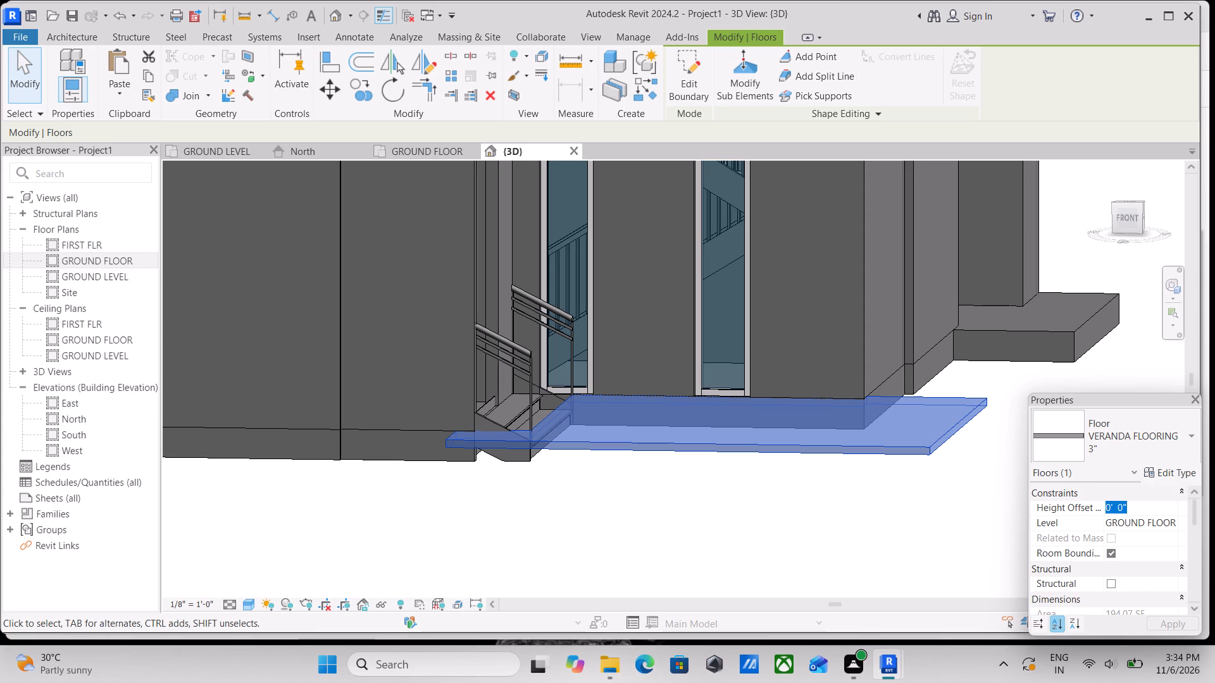
key("minus")
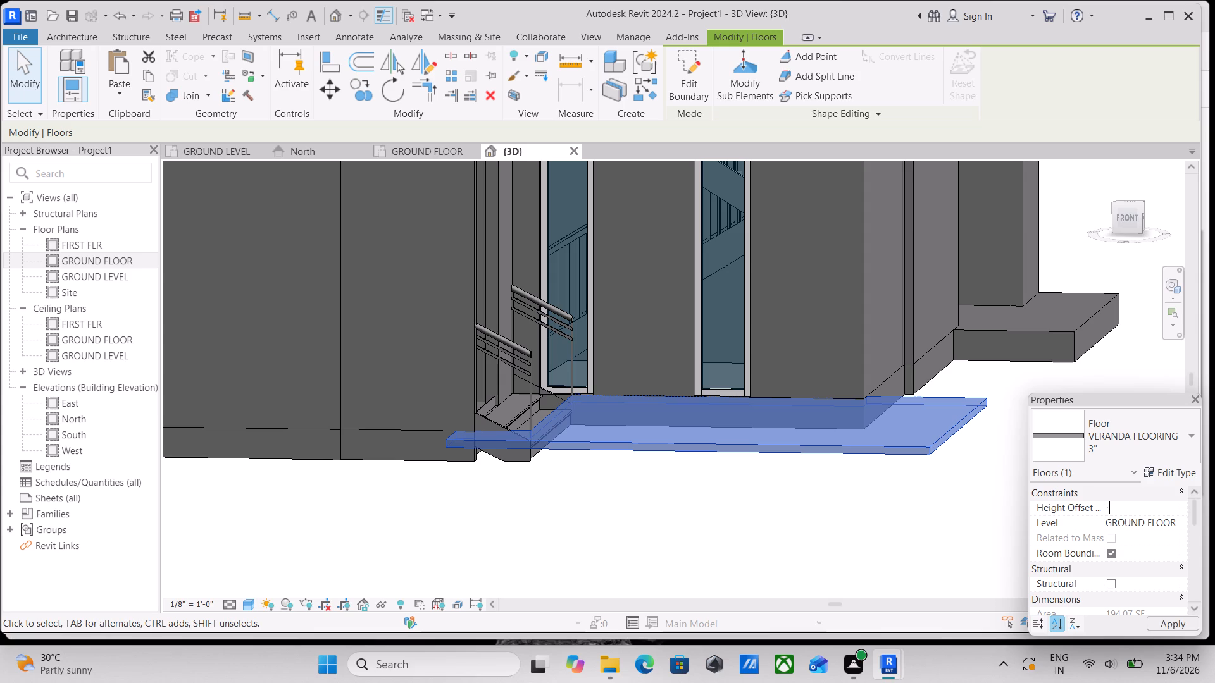
key("9")
key("shift+quotedbl")
key("Return")
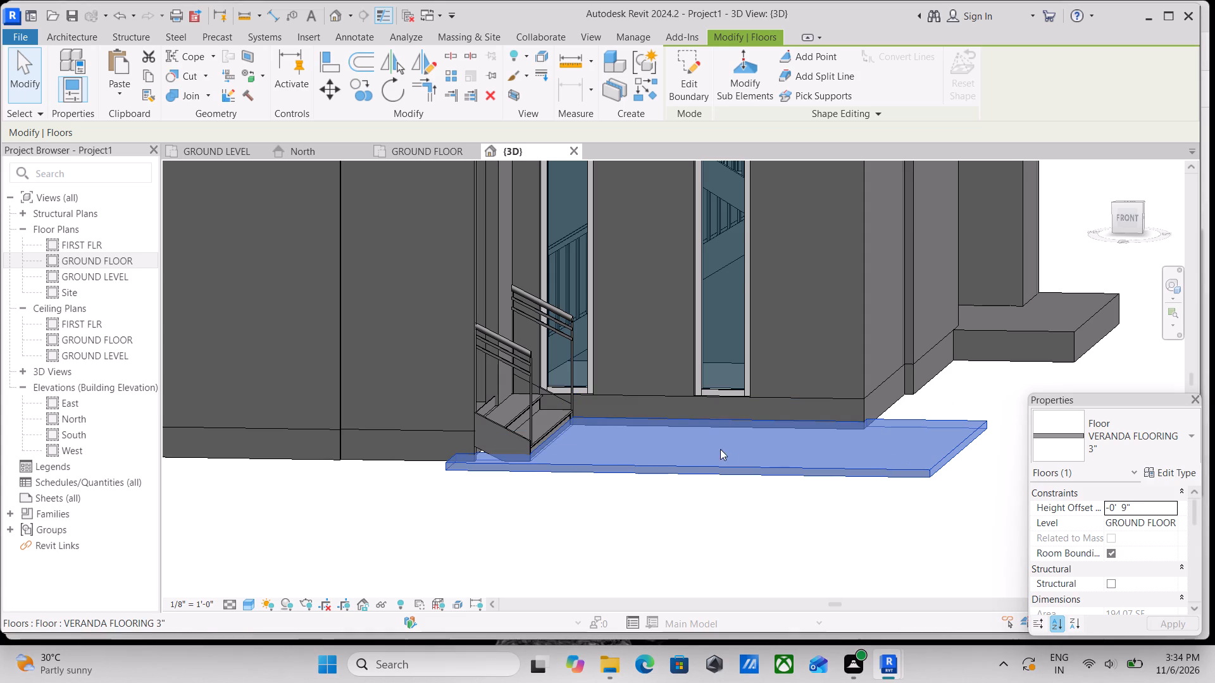
scroll(593, 473, "up", 2)
middle_click_drag(617, 478, 572, 487)
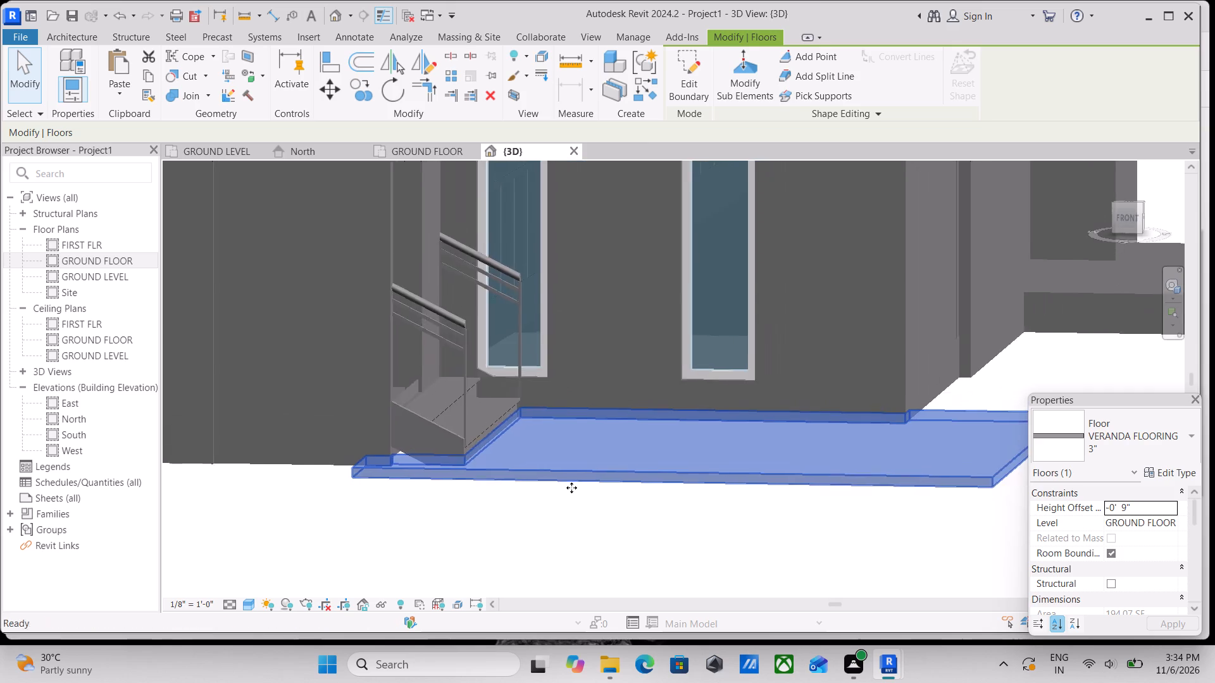
key("Escape")
Examine the veranda slab's edges against the entrance stairs and adjoining walls from the front and corner angles in 3D.
scroll(573, 488, "down", 2)
middle_click(575, 488)
middle_click_drag(601, 471, 625, 530, "shift")
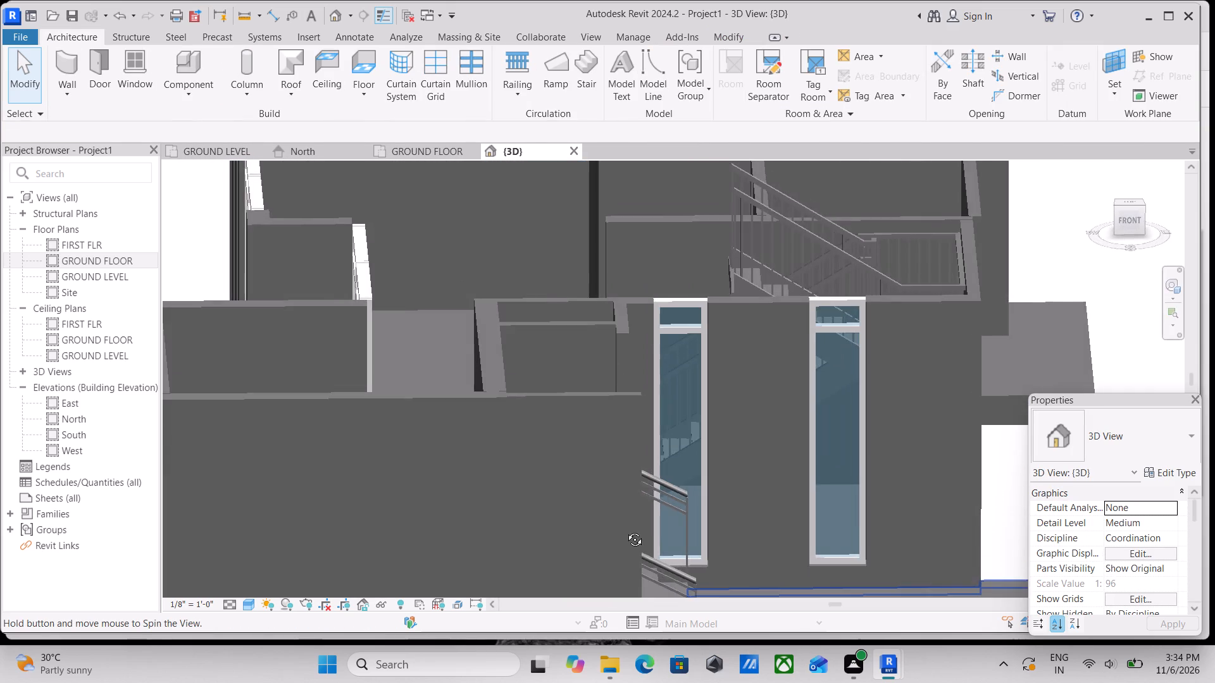
middle_click_drag(625, 530, 582, 463, "shift")
scroll(397, 447, "up", 2)
middle_click_drag(397, 447, 433, 447)
middle_click_drag(442, 441, 493, 420, "shift")
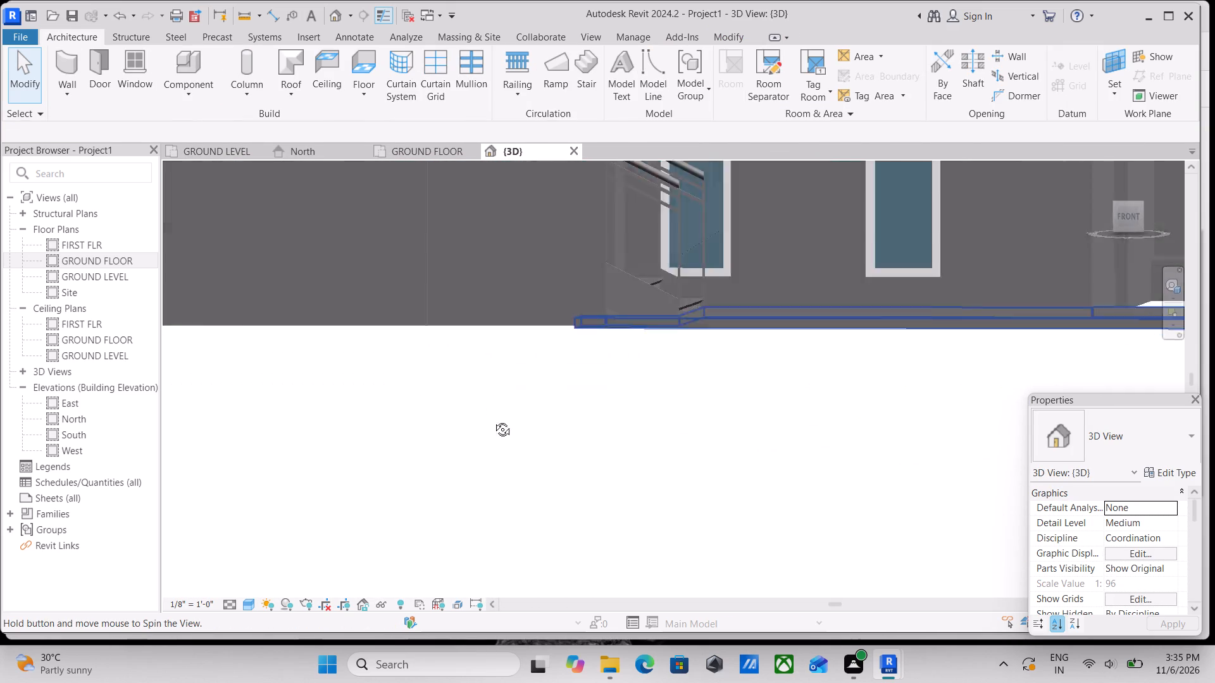
middle_click_drag(493, 420, 501, 421, "shift")
middle_click_drag(797, 461, 582, 527)
middle_click_drag(835, 457, 739, 491, "shift")
middle_click_drag(587, 515, 675, 422)
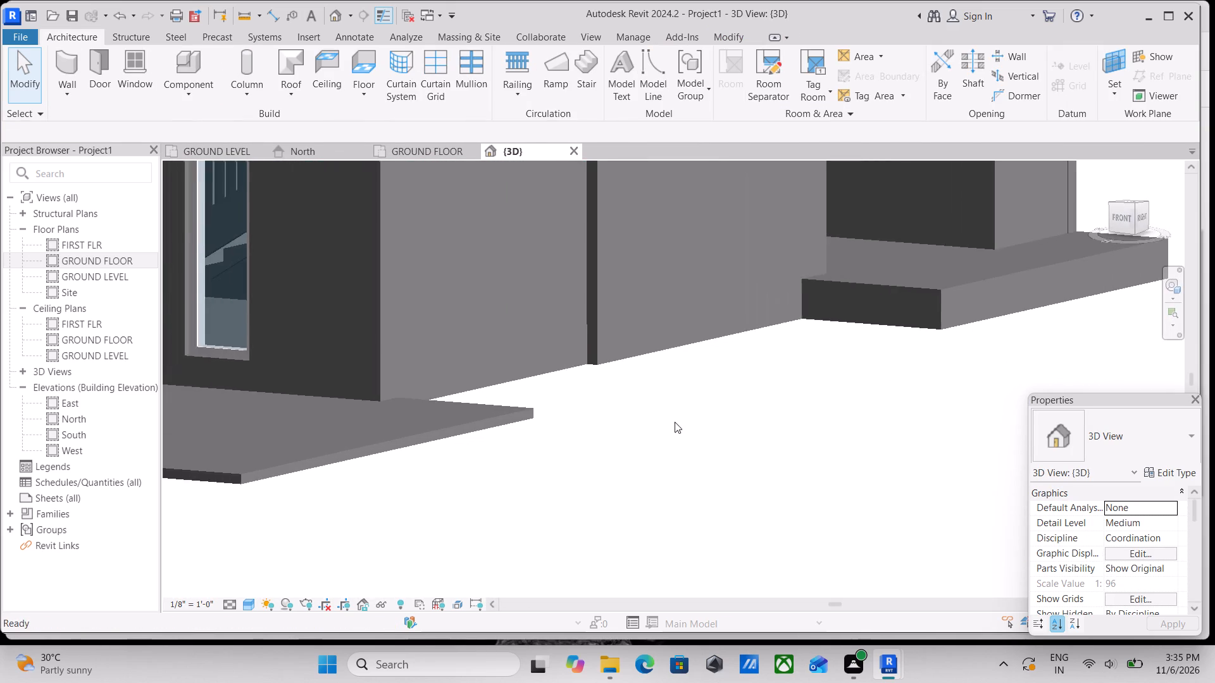
middle_click_drag(459, 447, 471, 472)
middle_click_drag(483, 478, 621, 427)
scroll(582, 505, "down", 3)
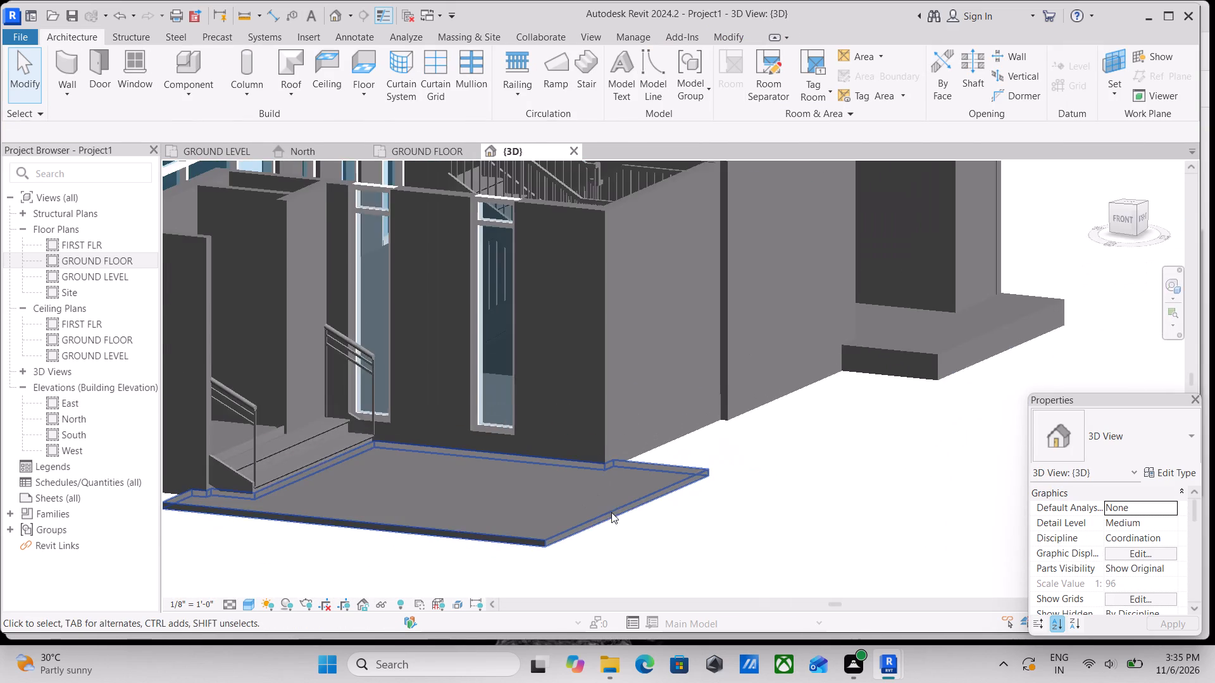
middle_click_drag(623, 510, 627, 518)
scroll(623, 510, "down", 1, "shift")
middle_click_drag(580, 521, 726, 504)
scroll(465, 486, "up", 3)
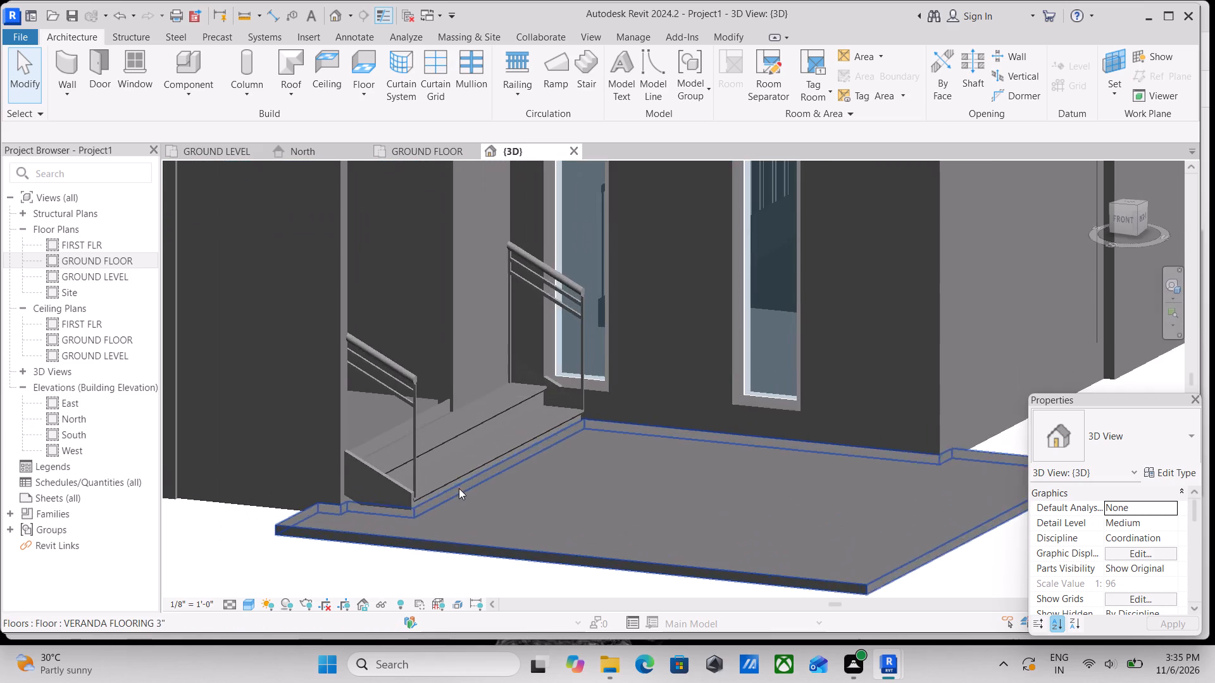
middle_click_drag(526, 510, 583, 490)
middle_click_drag(507, 498, 519, 453)
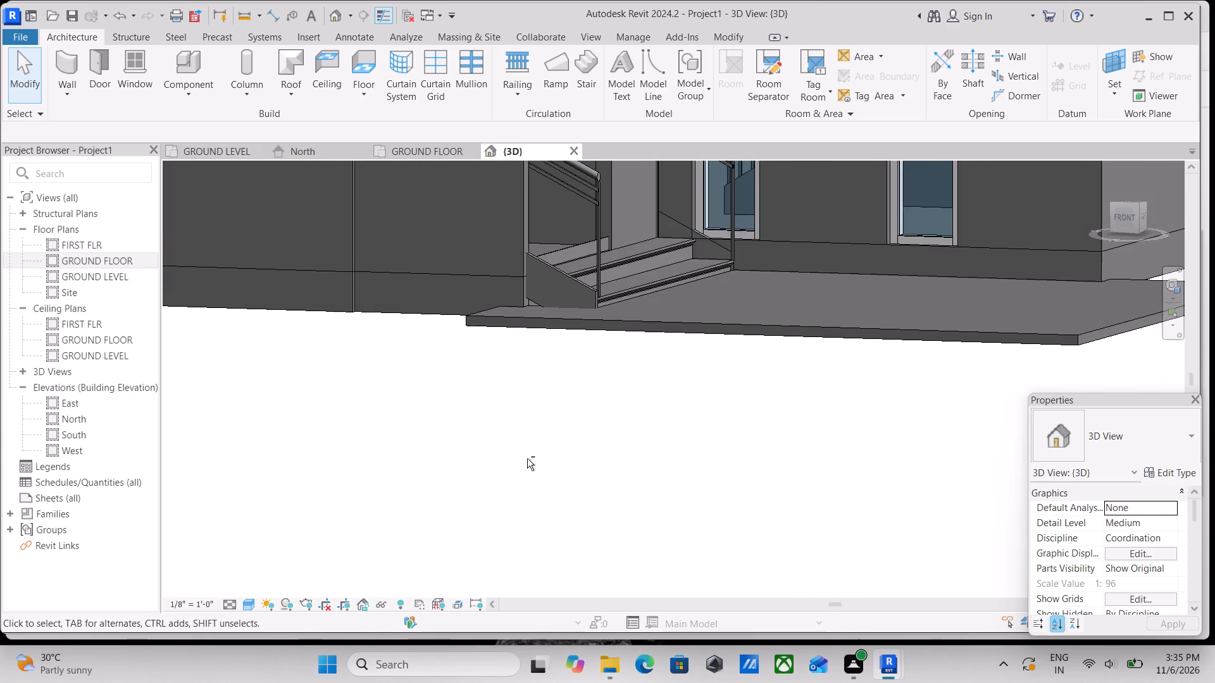
Examine the whole building in 3D from the front side and from above the ground floor rooms.
scroll(656, 454, "down", 1)
middle_click_drag(656, 454, 602, 479)
scroll(602, 479, "down", 1)
middle_click_drag(612, 445, 628, 435, "shift")
middle_click_drag(651, 432, 699, 428, "shift")
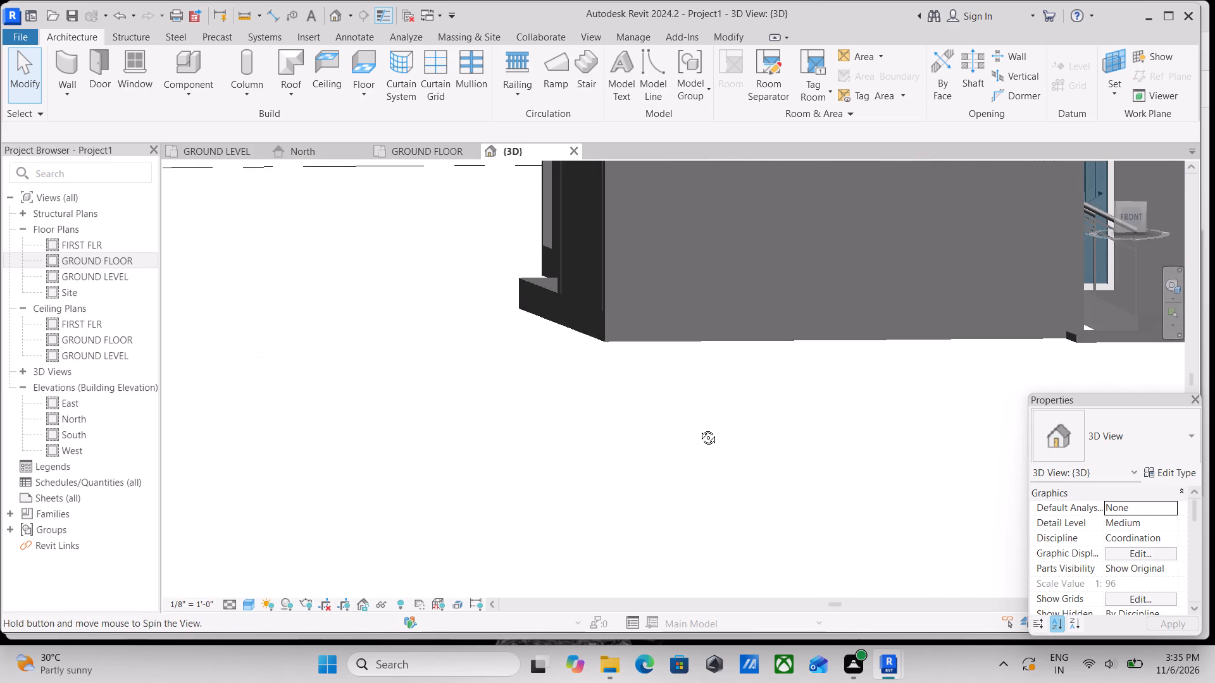
middle_click_drag(699, 428, 686, 461, "shift")
scroll(692, 471, "down", 8)
middle_click_drag(699, 466, 651, 487)
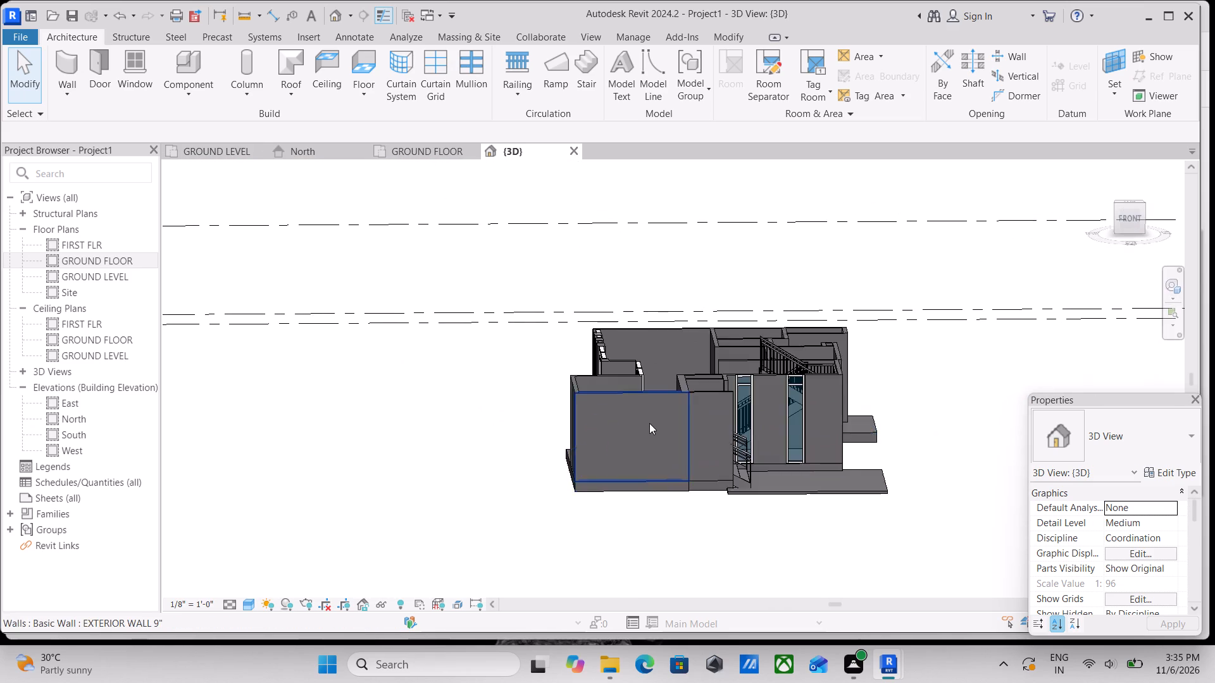
middle_click_drag(649, 422, 559, 620, "shift")
middle_click_drag(630, 402, 675, 516, "shift")
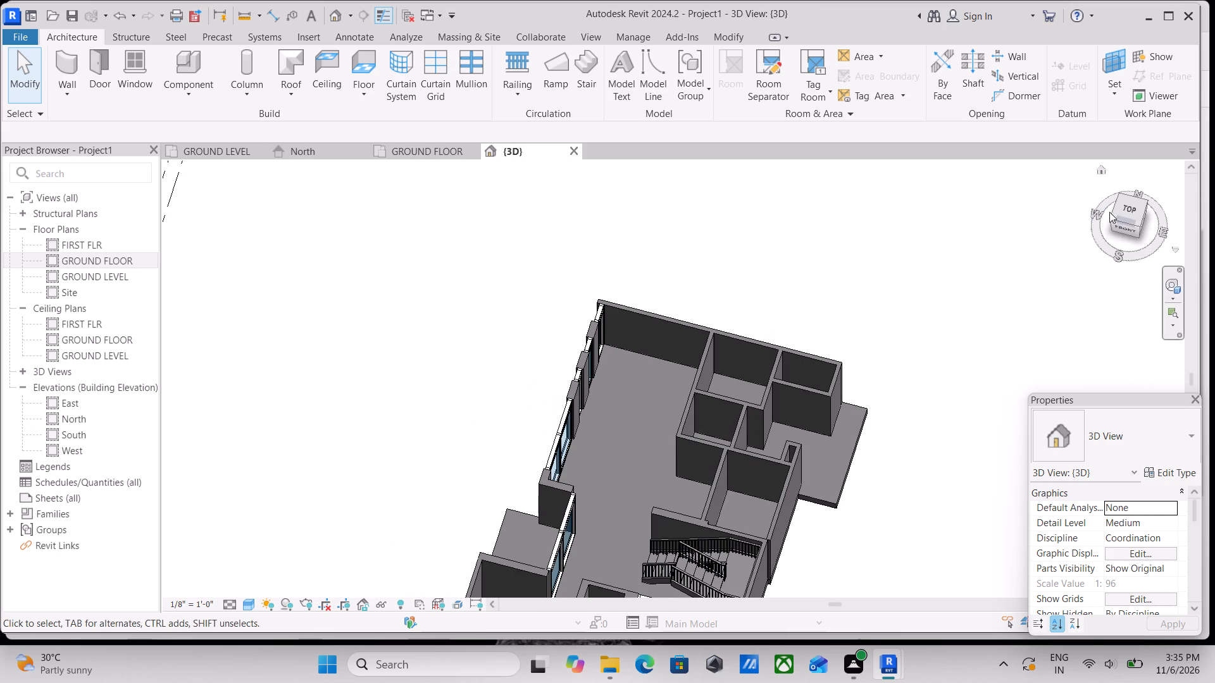
Review the ground floor layout in the 3D top view and in the GROUND LEVEL floor plan.
left_click(1125, 211)
scroll(902, 397, "up", 7)
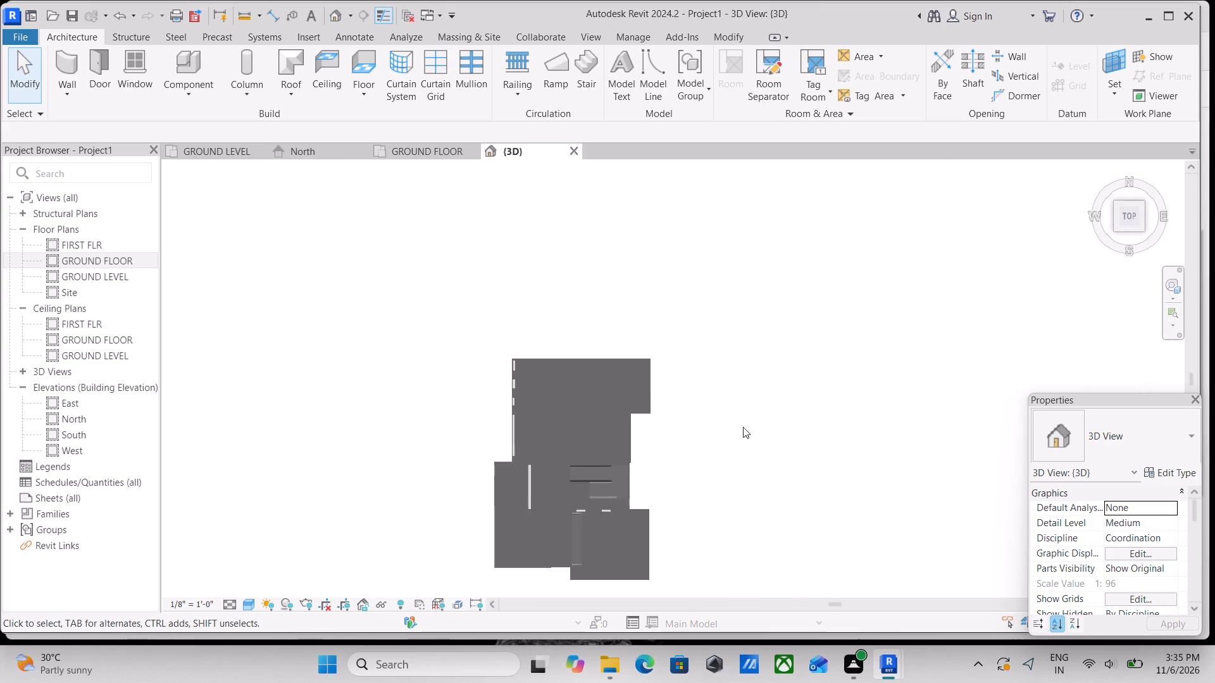
scroll(580, 424, "up", 7)
middle_click(580, 424)
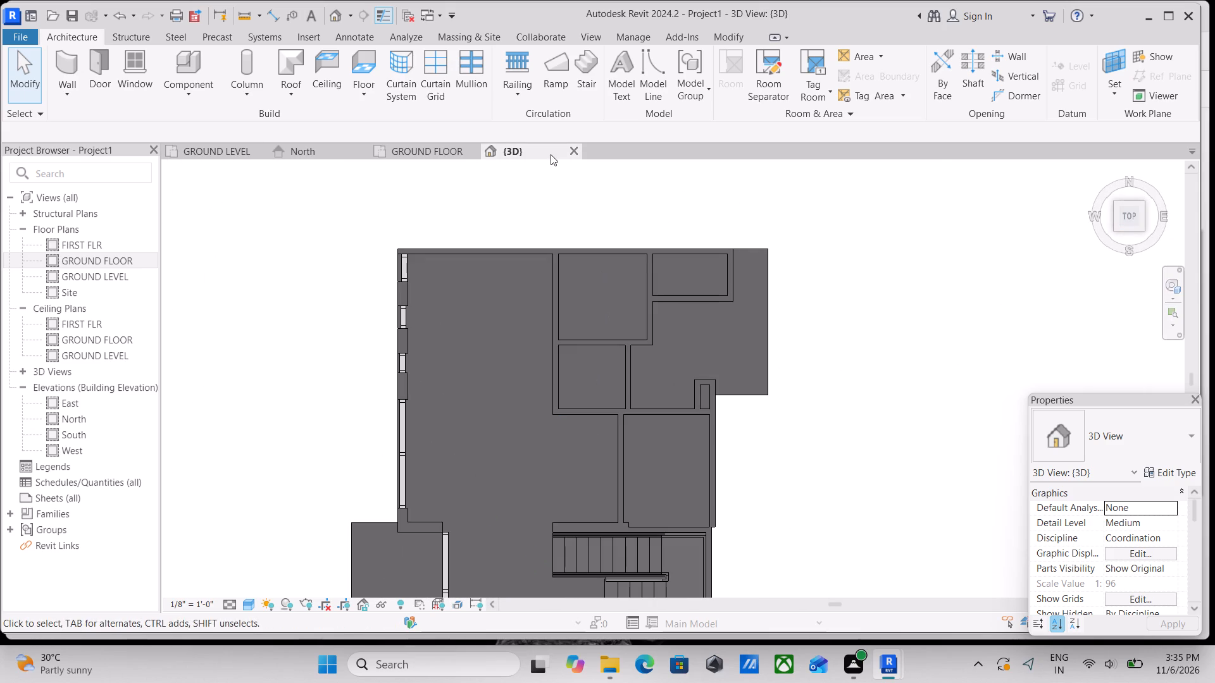
left_click(201, 149)
scroll(570, 305, "down", 1)
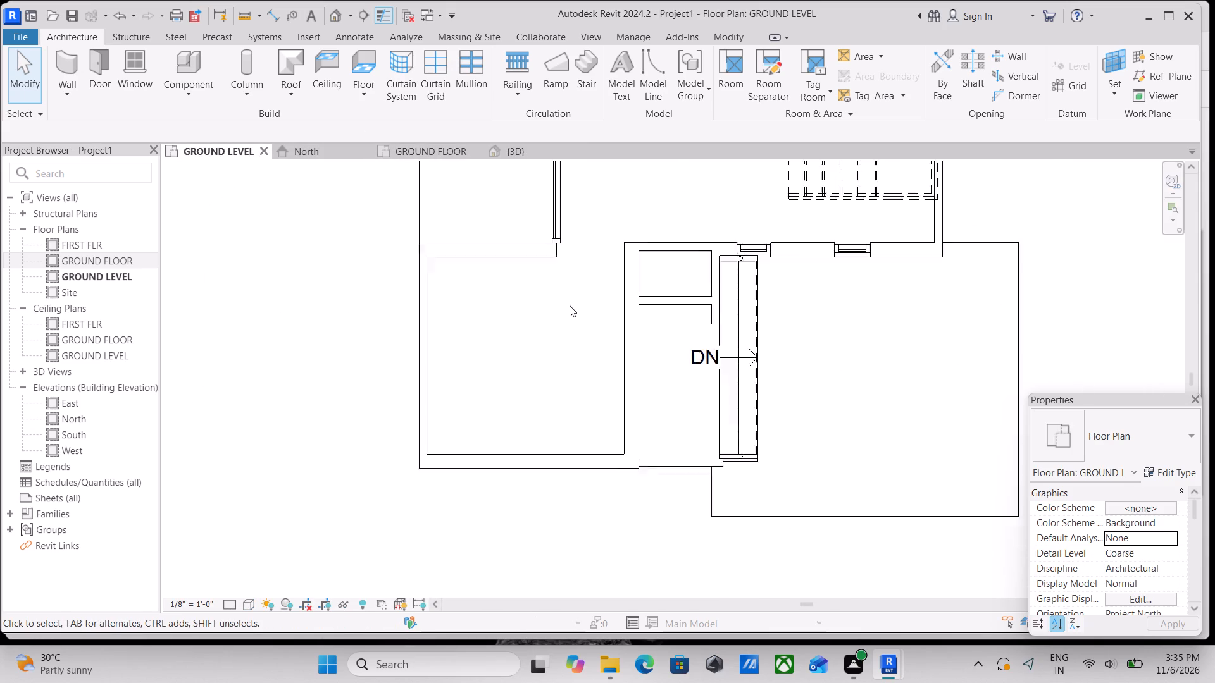
scroll(570, 305, "down", 5)
middle_click_drag(570, 305, 537, 438)
middle_click_drag(573, 321, 556, 440)
middle_click_drag(568, 329, 555, 390)
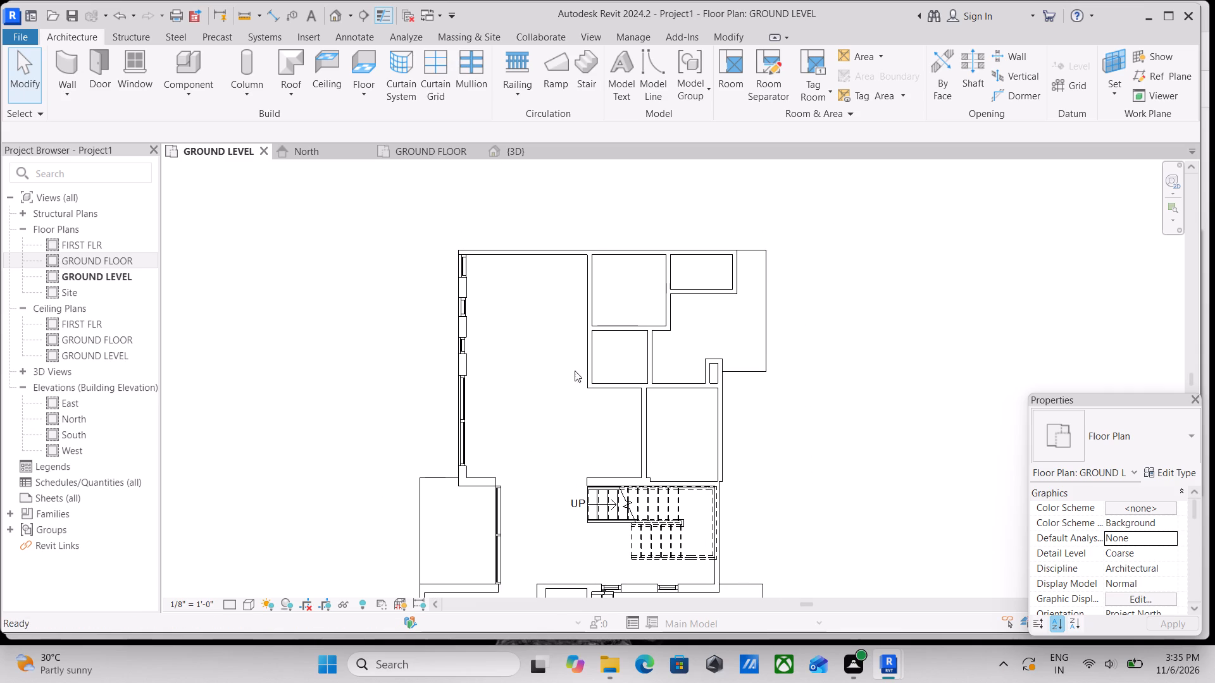
Examine the traced GROUND FLOOR plan from the entrance and staircase through the kitchen, toilets and staff room for door positions.
left_click(430, 148)
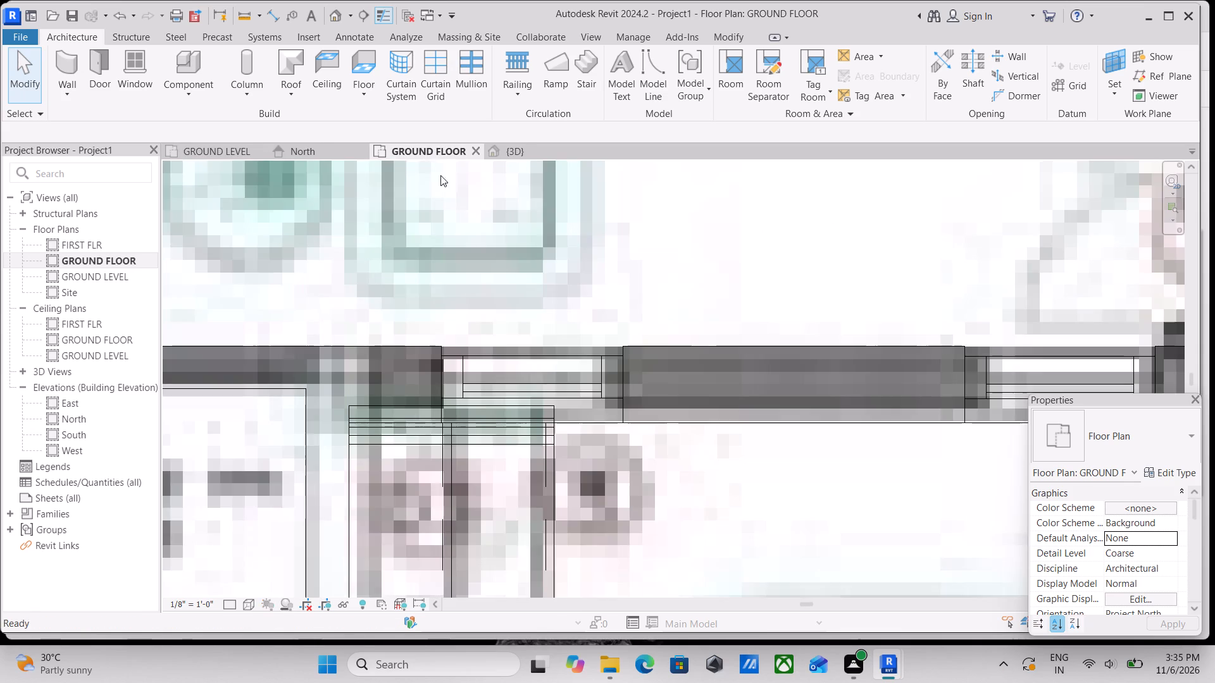
scroll(551, 371, "down", 9)
middle_click_drag(687, 297, 664, 371)
scroll(564, 278, "down", 1)
middle_click_drag(564, 278, 585, 353)
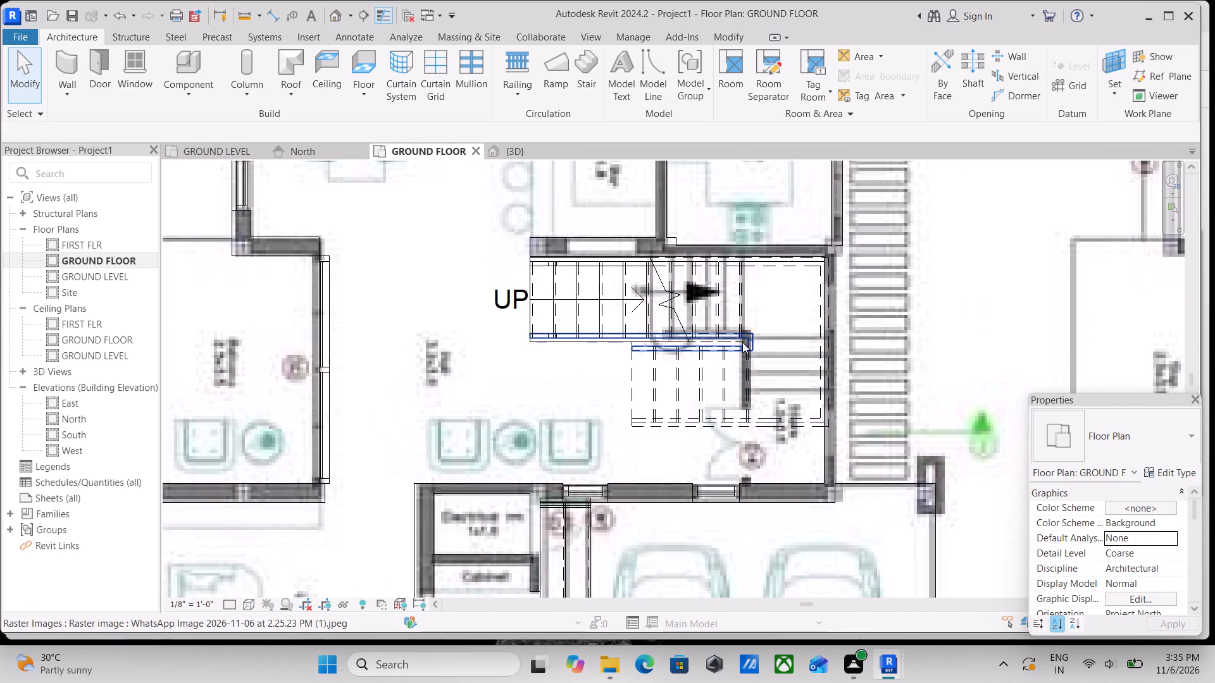
middle_click_drag(734, 359, 732, 393)
middle_click_drag(778, 379, 777, 388)
middle_click_drag(732, 346, 738, 395)
middle_click_drag(655, 275, 666, 365)
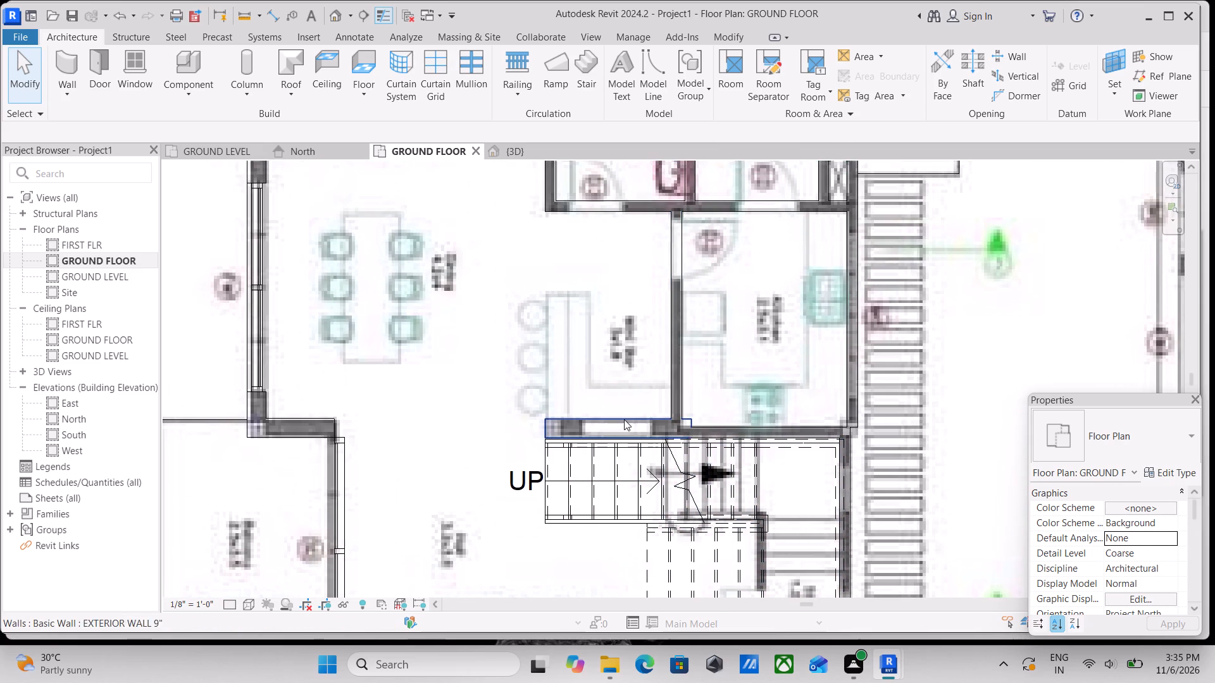
scroll(609, 364, "down", 1)
middle_click_drag(609, 364, 614, 427)
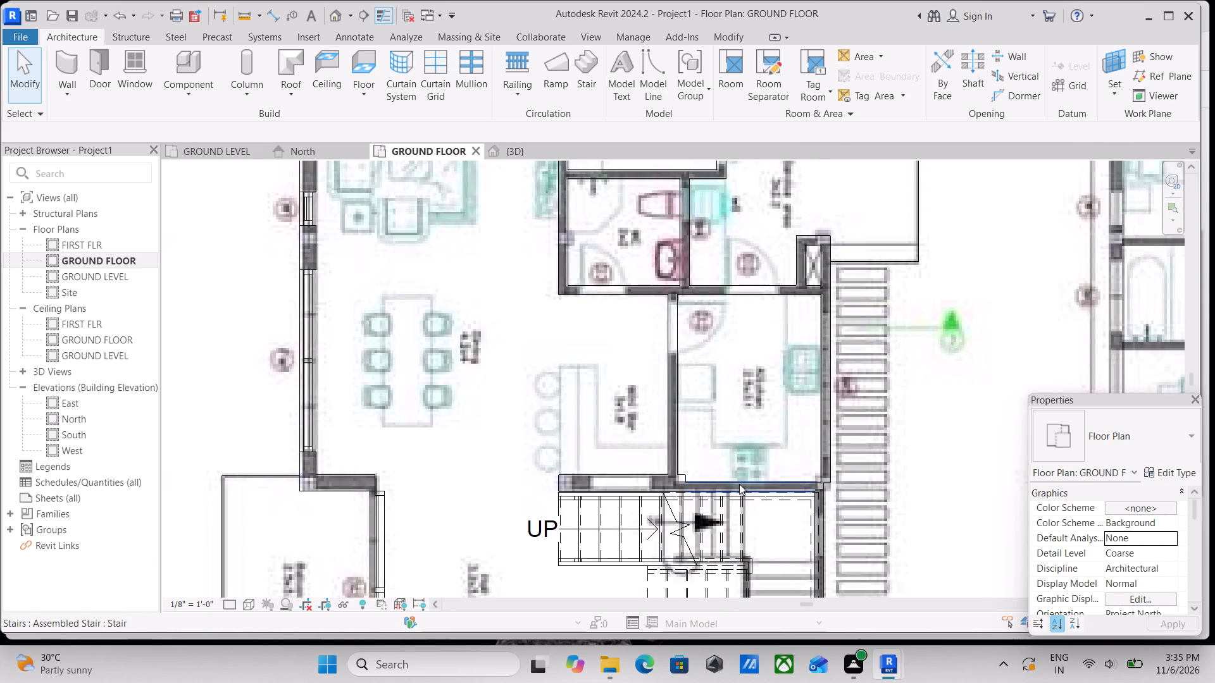
middle_click_drag(826, 393, 814, 464)
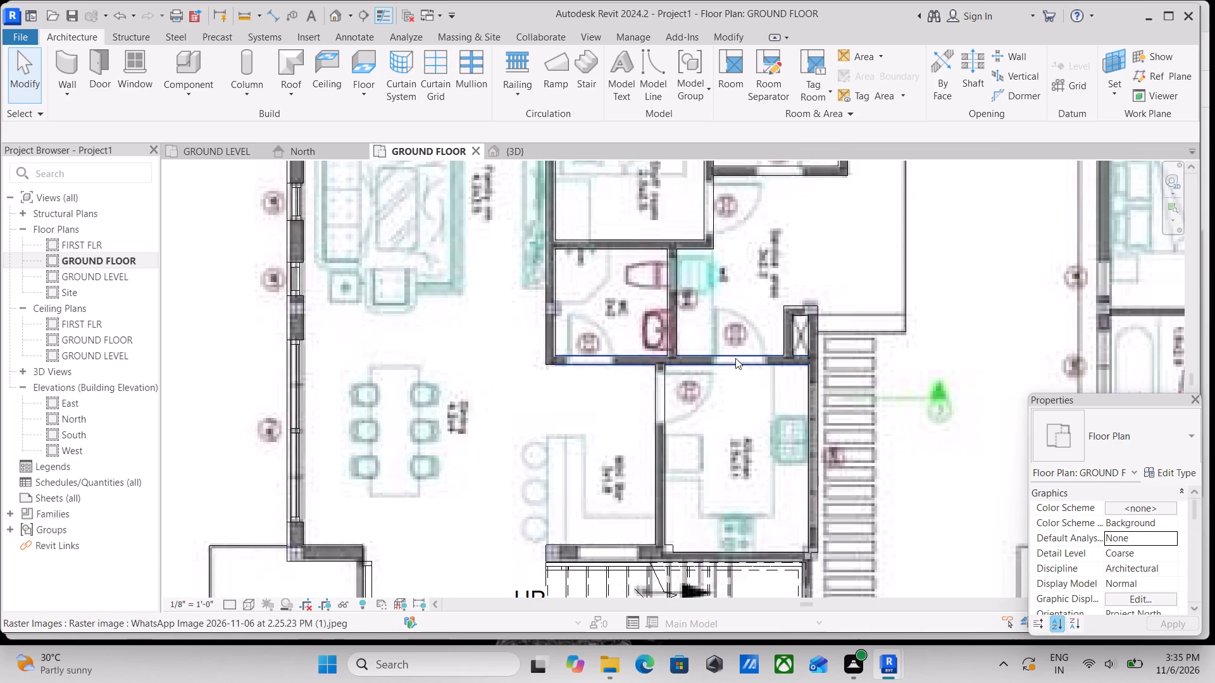
scroll(735, 358, "up", 2)
middle_click_drag(735, 358, 744, 470)
middle_click_drag(561, 324, 716, 379)
scroll(561, 324, "down", 1)
middle_click_drag(536, 348, 538, 370)
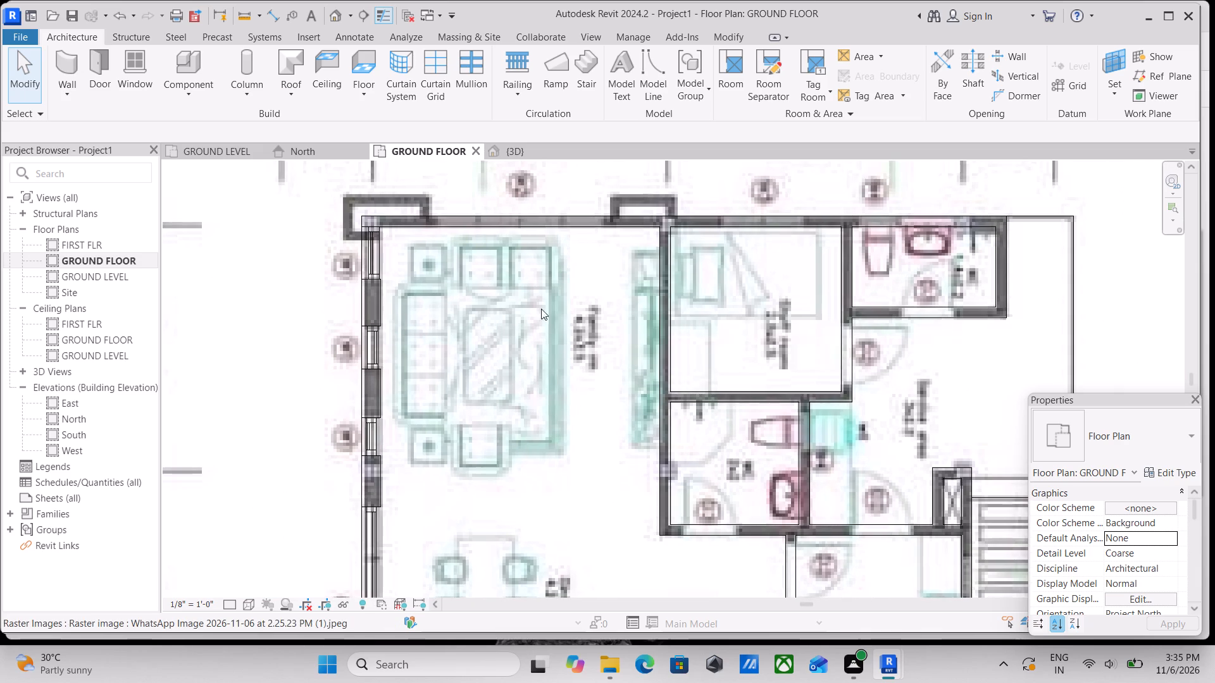
middle_click_drag(541, 290, 535, 340)
Start the Door tool and review the type properties of the Single-Flush 36" x 84" door.
type("DR")
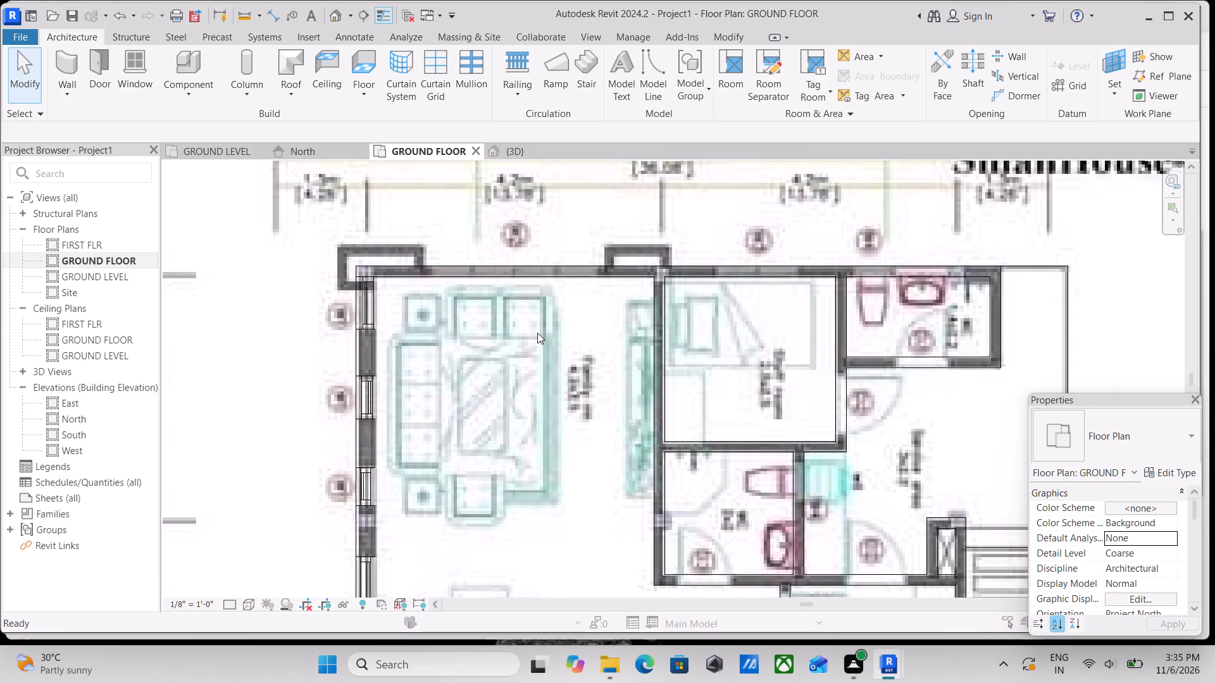
left_click(737, 190)
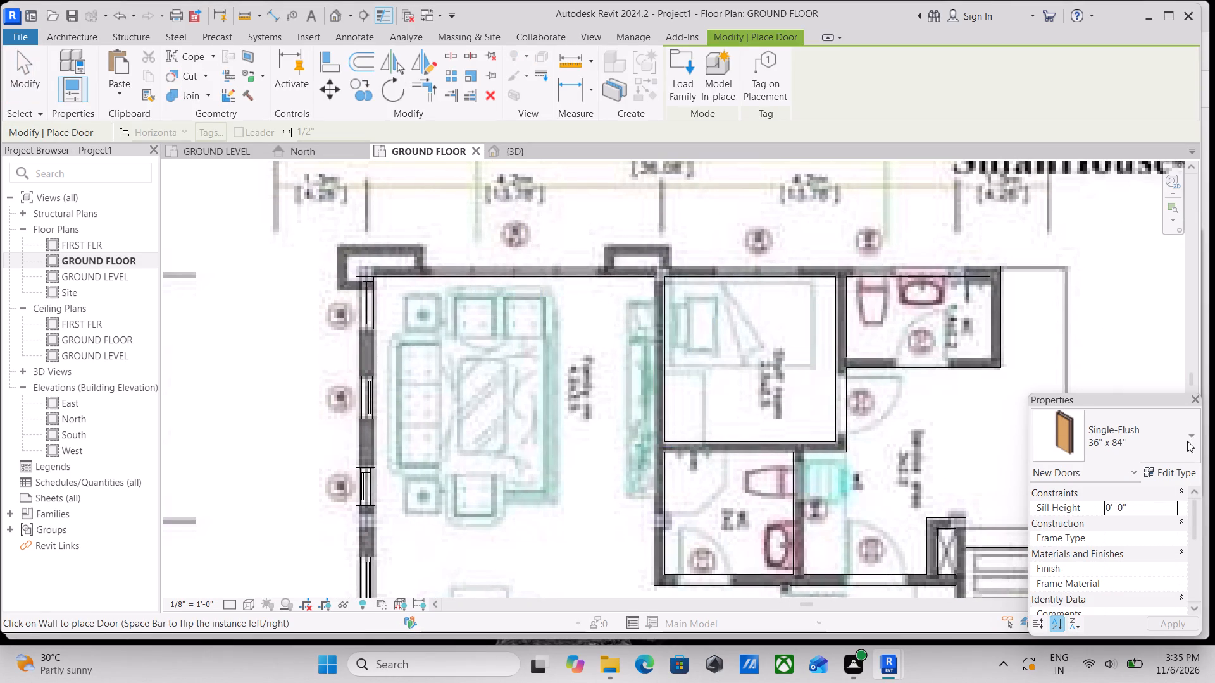
scroll(988, 388, "down", 1)
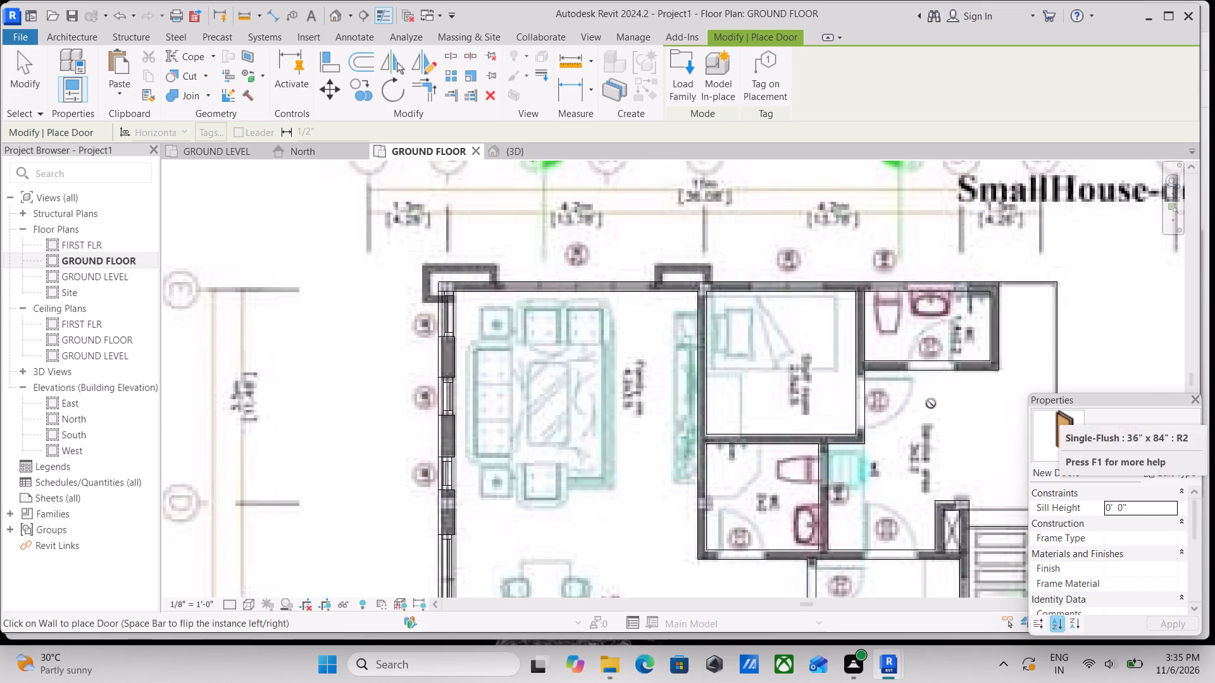
scroll(945, 403, "down", 1)
middle_click_drag(945, 403, 882, 323)
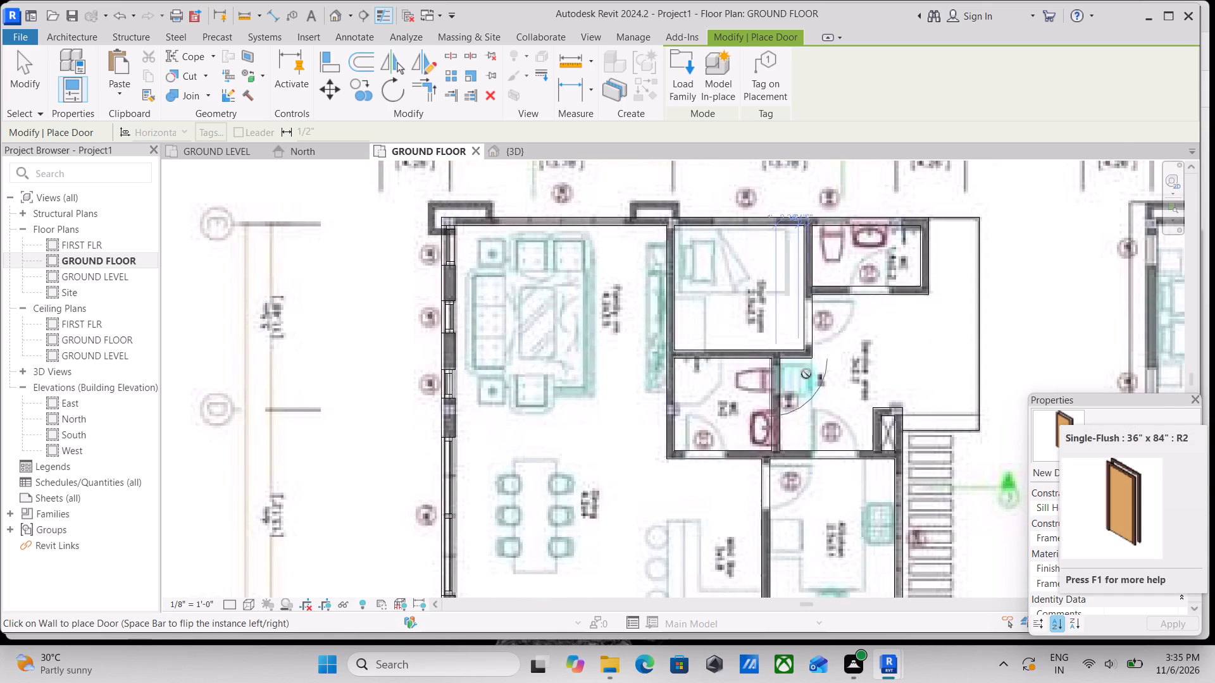
scroll(947, 475, "down", 2)
middle_click_drag(914, 482, 891, 383)
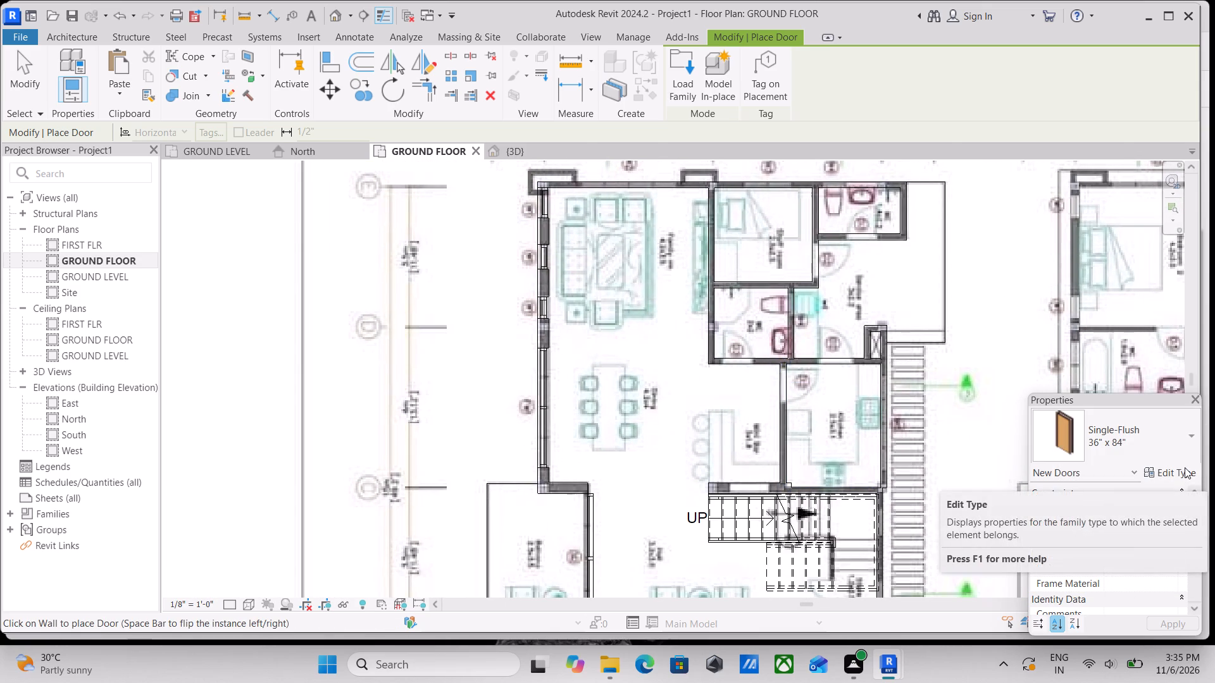
scroll(785, 427, "down", 3)
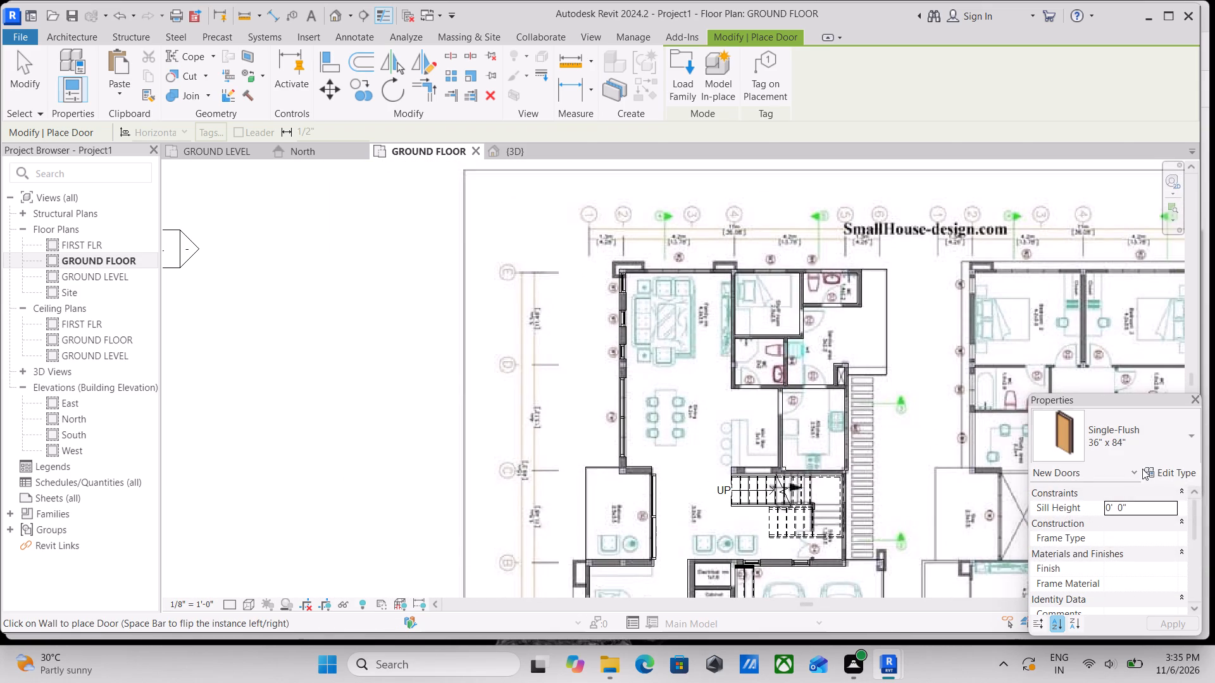
left_click(1173, 468)
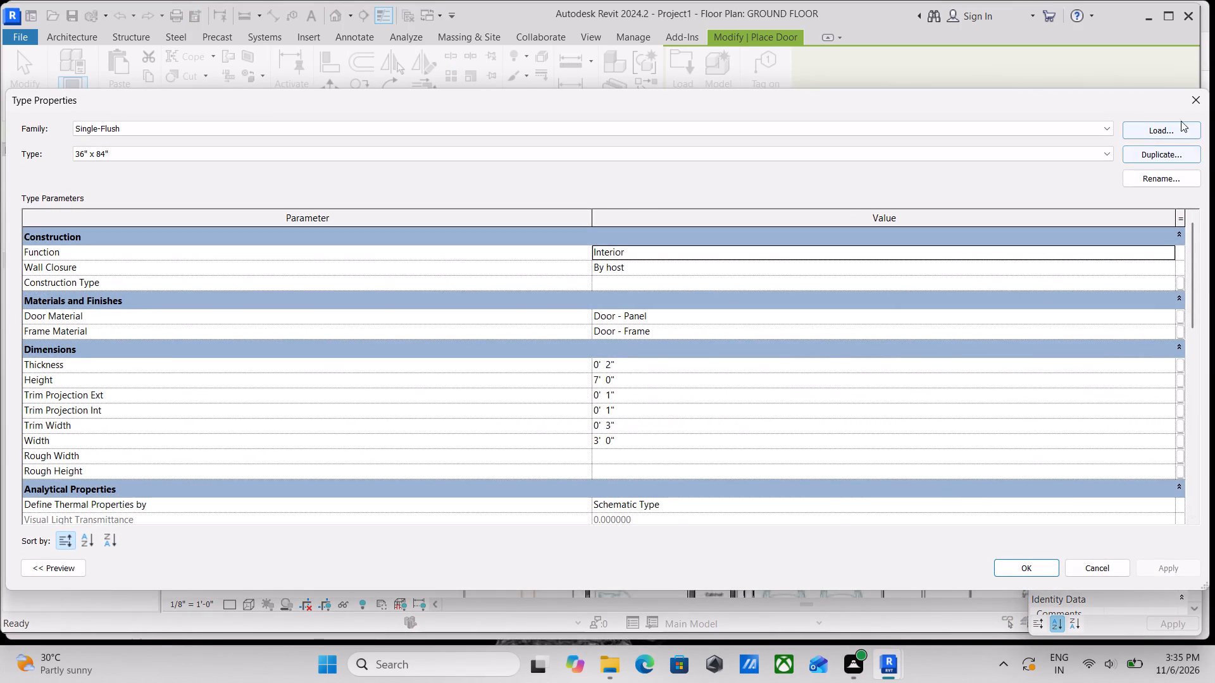
left_click(1197, 103)
scroll(640, 416, "up", 3)
middle_click_drag(652, 424, 639, 447)
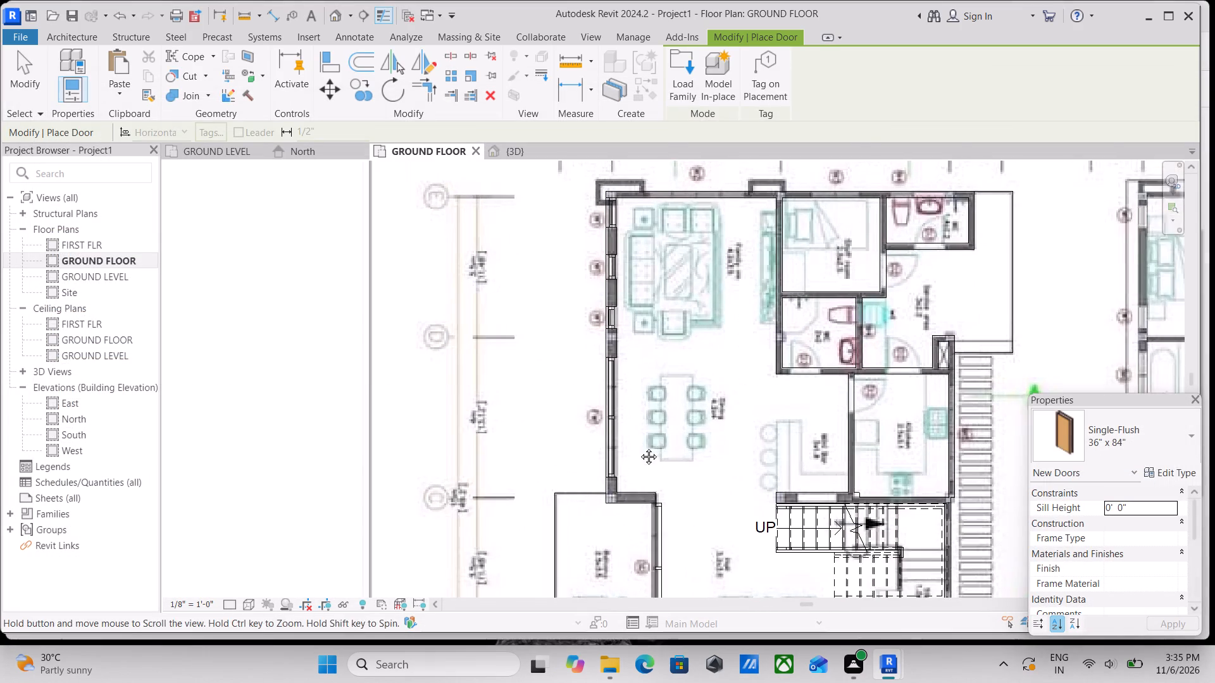
middle_click_drag(639, 447, 626, 472)
Start loading a family for the Door tool and look through the US library folders for a suitable source.
type("DR")
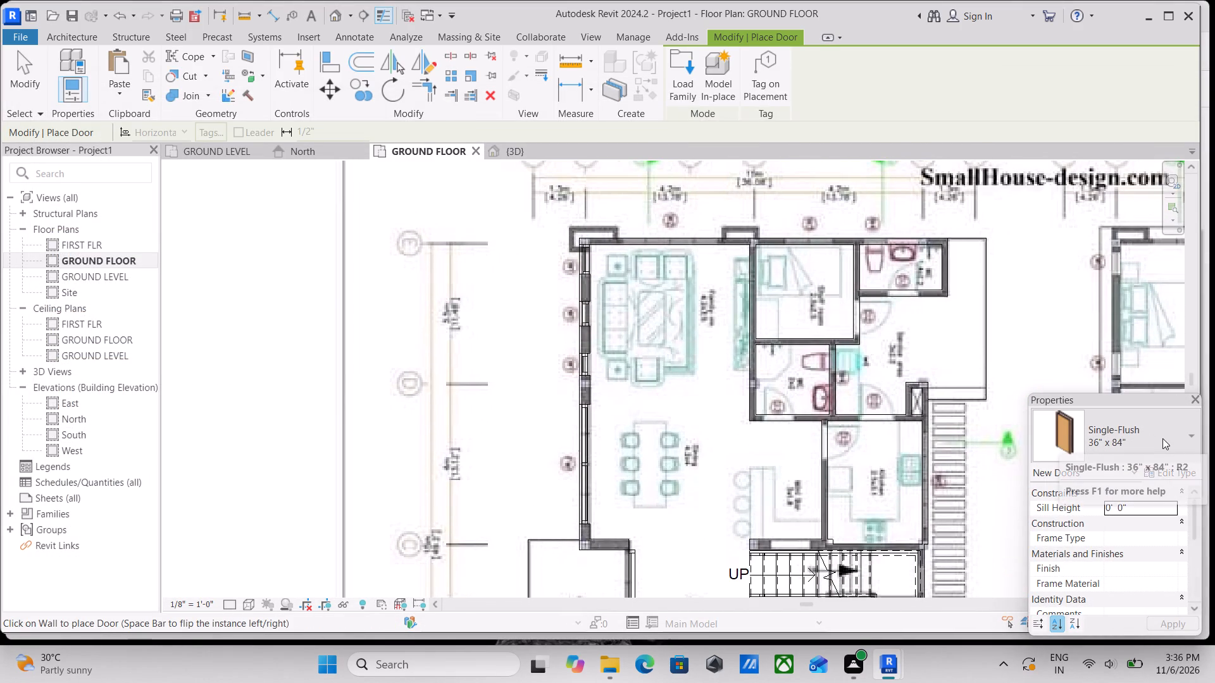
left_click(681, 81)
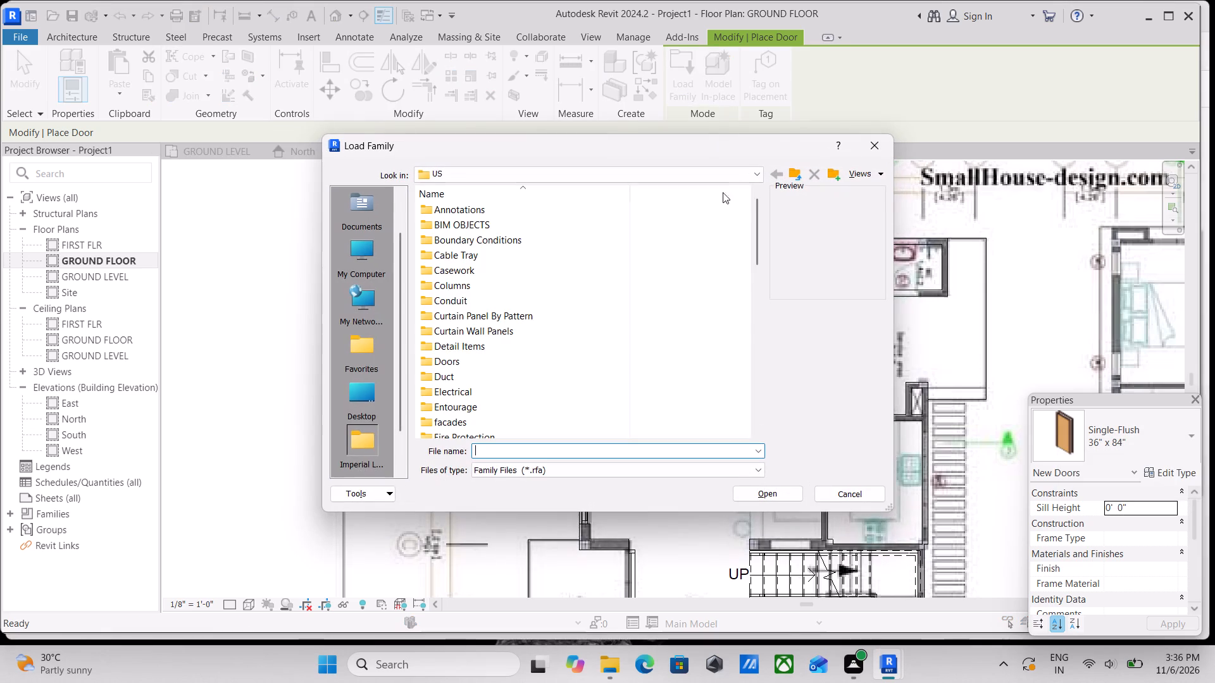
scroll(495, 245, "down", 2)
scroll(462, 304, "down", 3)
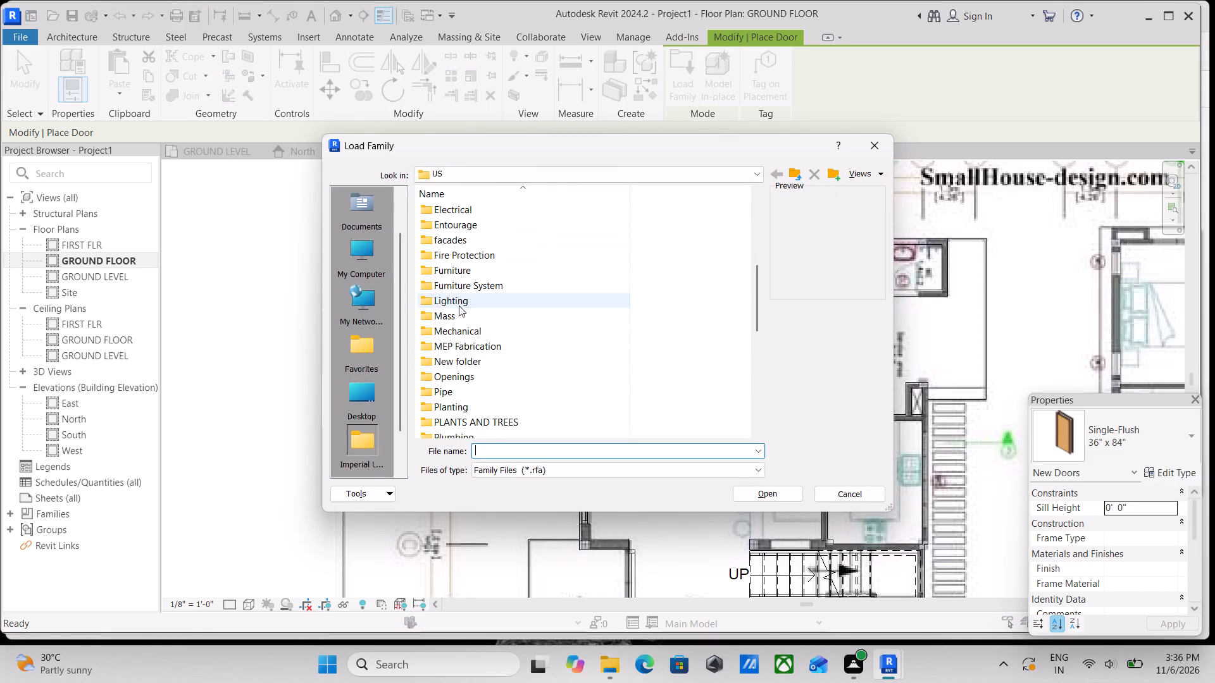
scroll(459, 305, "up", 6)
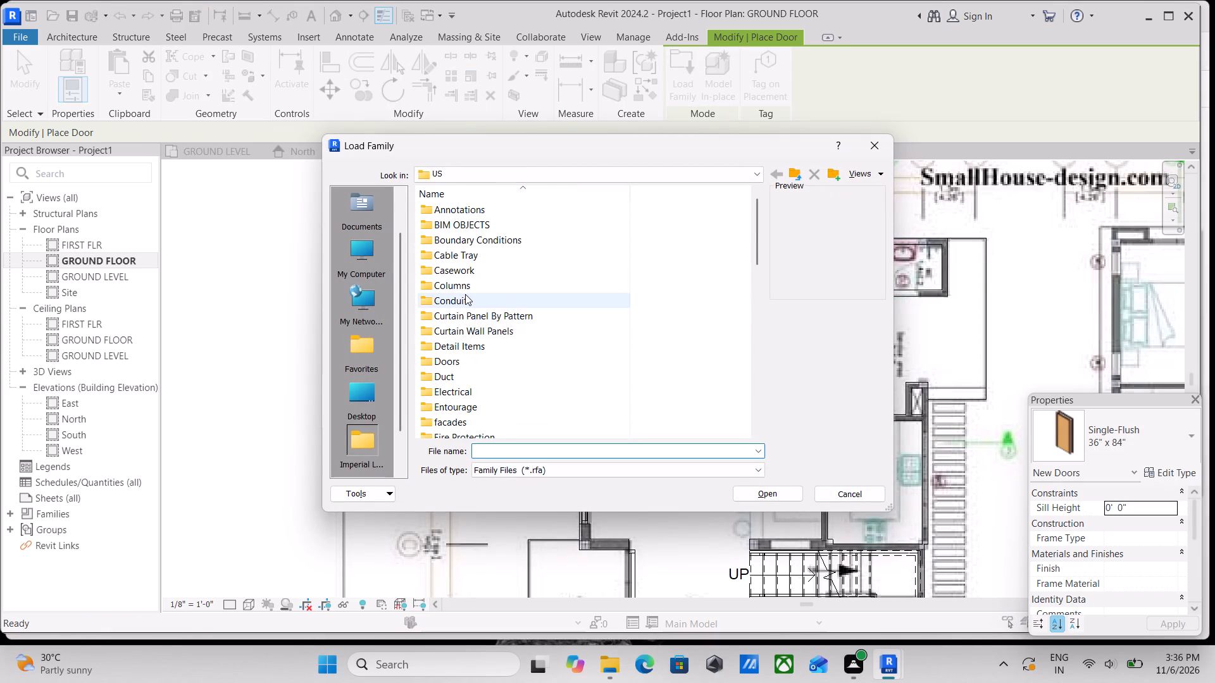
scroll(465, 294, "up", 2)
scroll(469, 311, "down", 2)
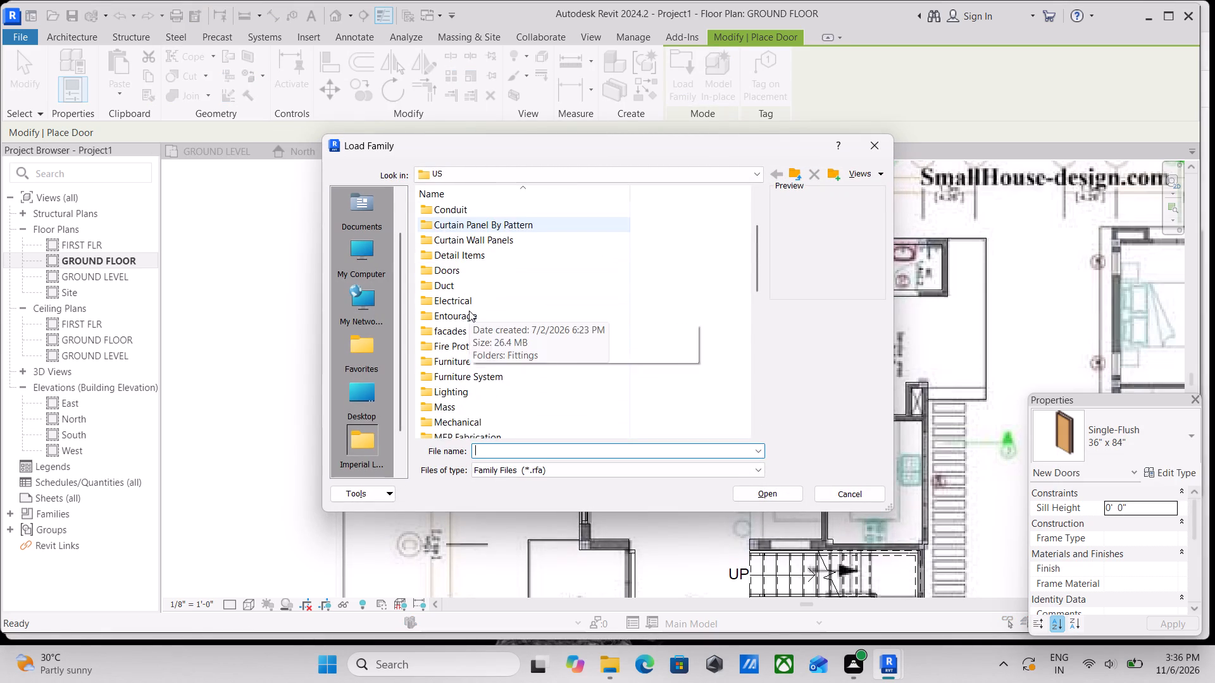
scroll(469, 311, "down", 8)
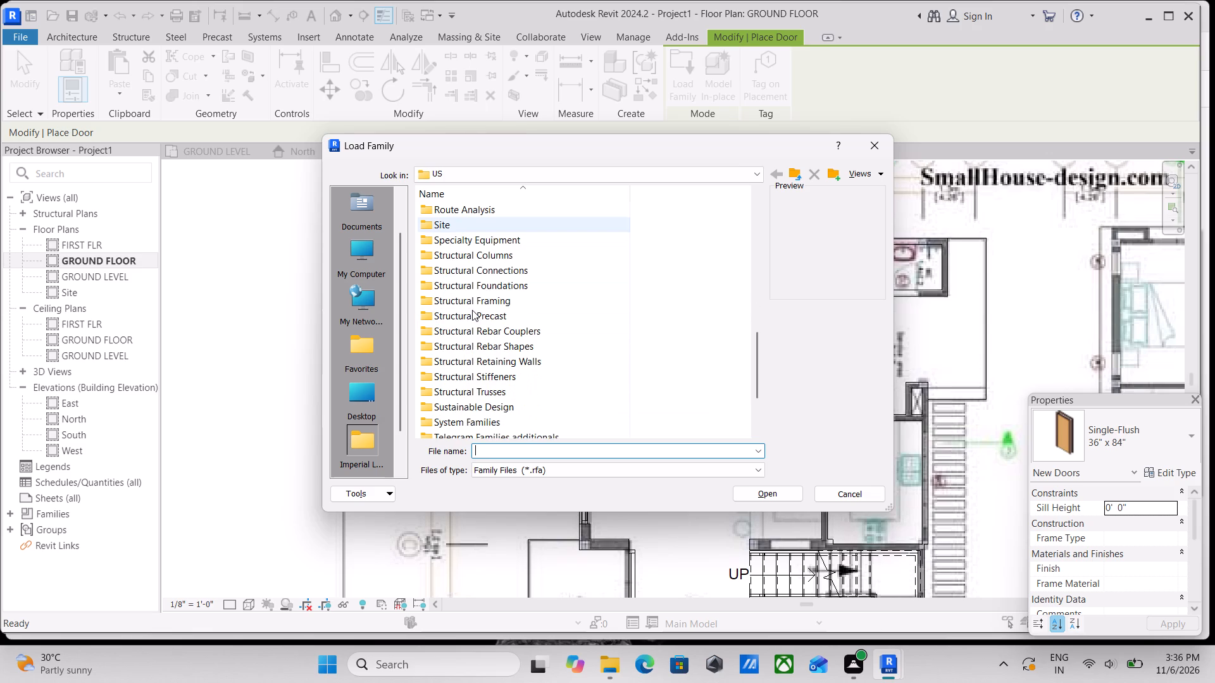
scroll(470, 288, "down", 2)
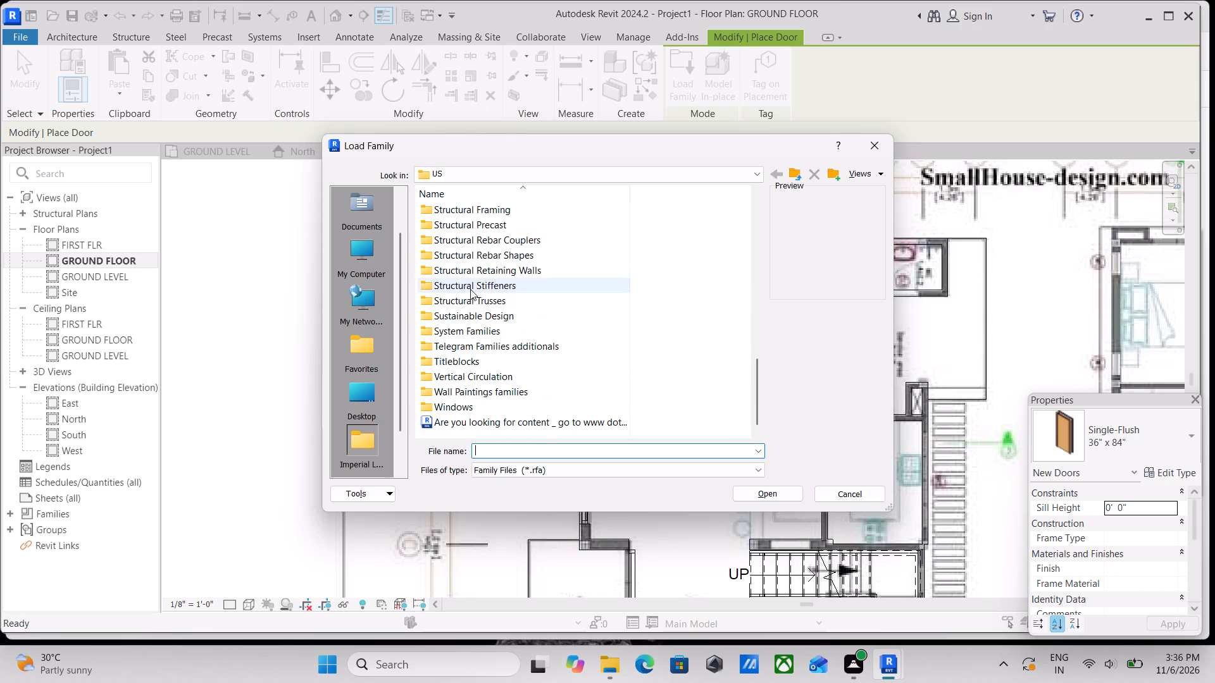
scroll(470, 289, "down", 2)
scroll(470, 289, "up", 8)
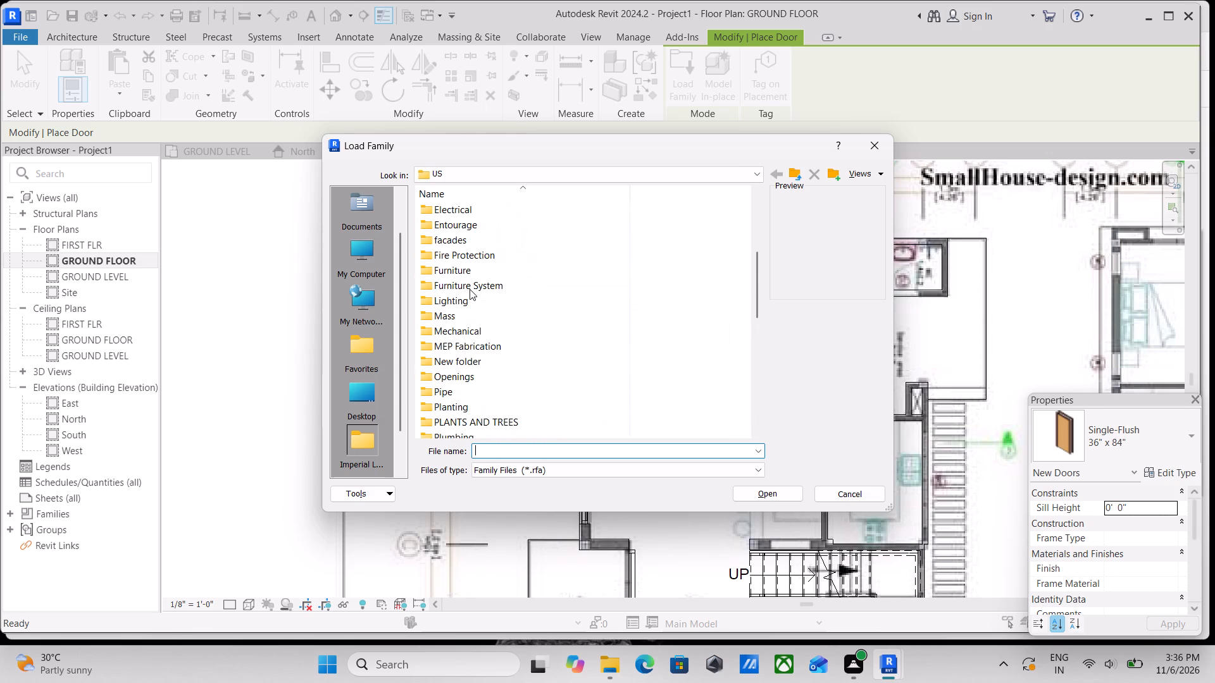
scroll(470, 289, "up", 6)
Browse the family loading location to the door folder inside SHUBHAM CITY under Documents.
left_click(371, 204)
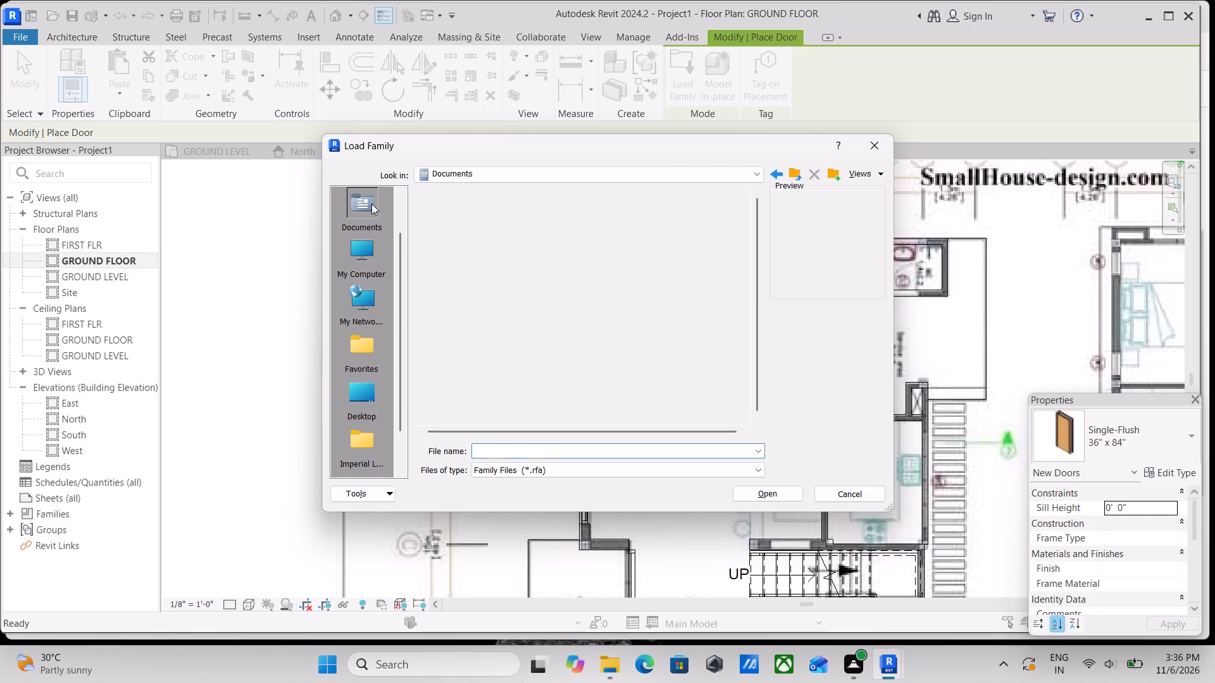
scroll(370, 218, "up", 8)
double_click(362, 209)
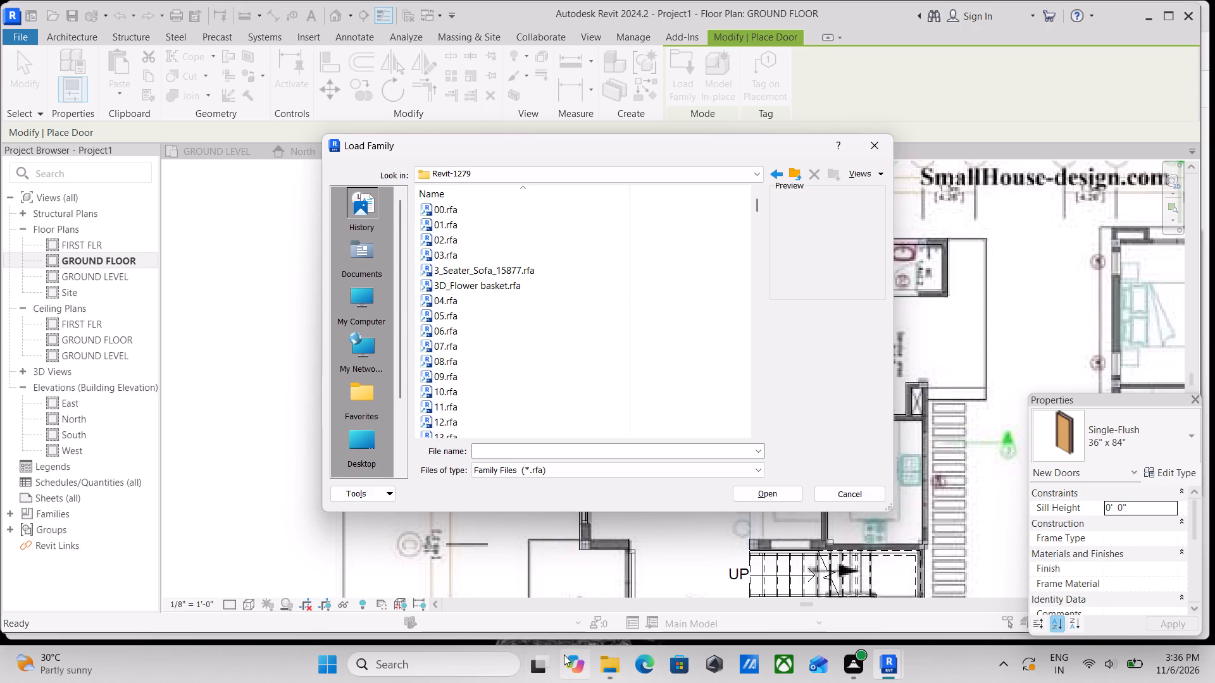
scroll(341, 150, "down", 1)
double_click(363, 258)
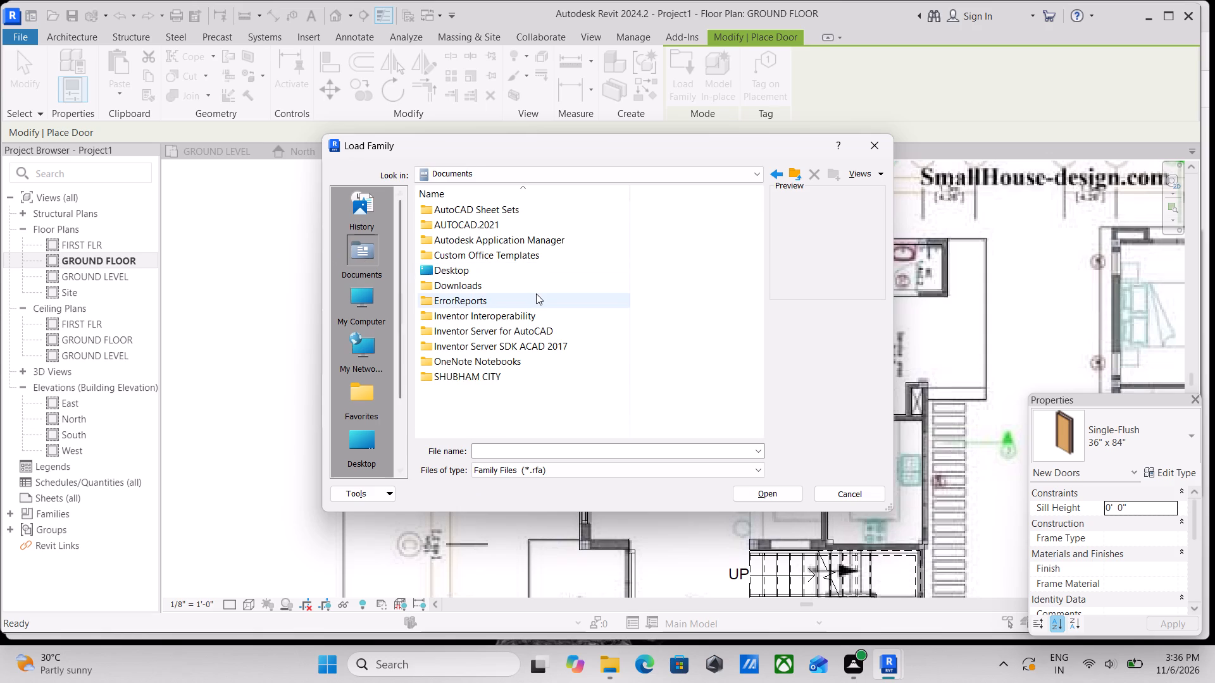
scroll(536, 293, "down", 1)
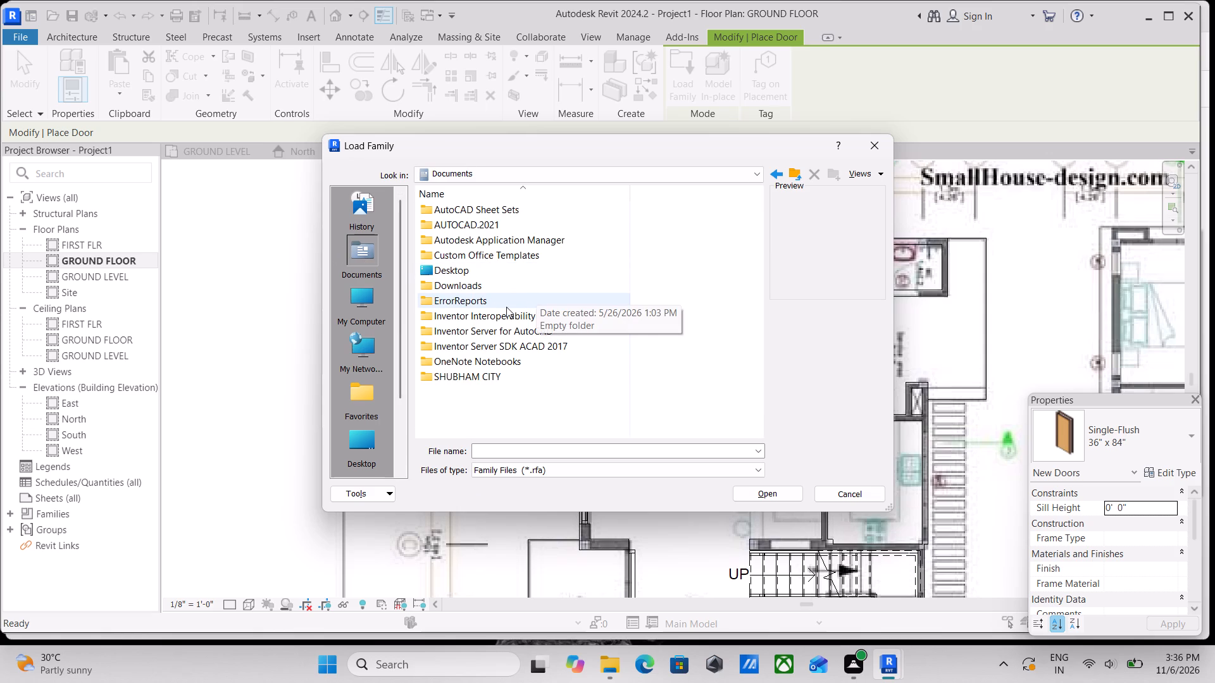
double_click(452, 378)
double_click(473, 211)
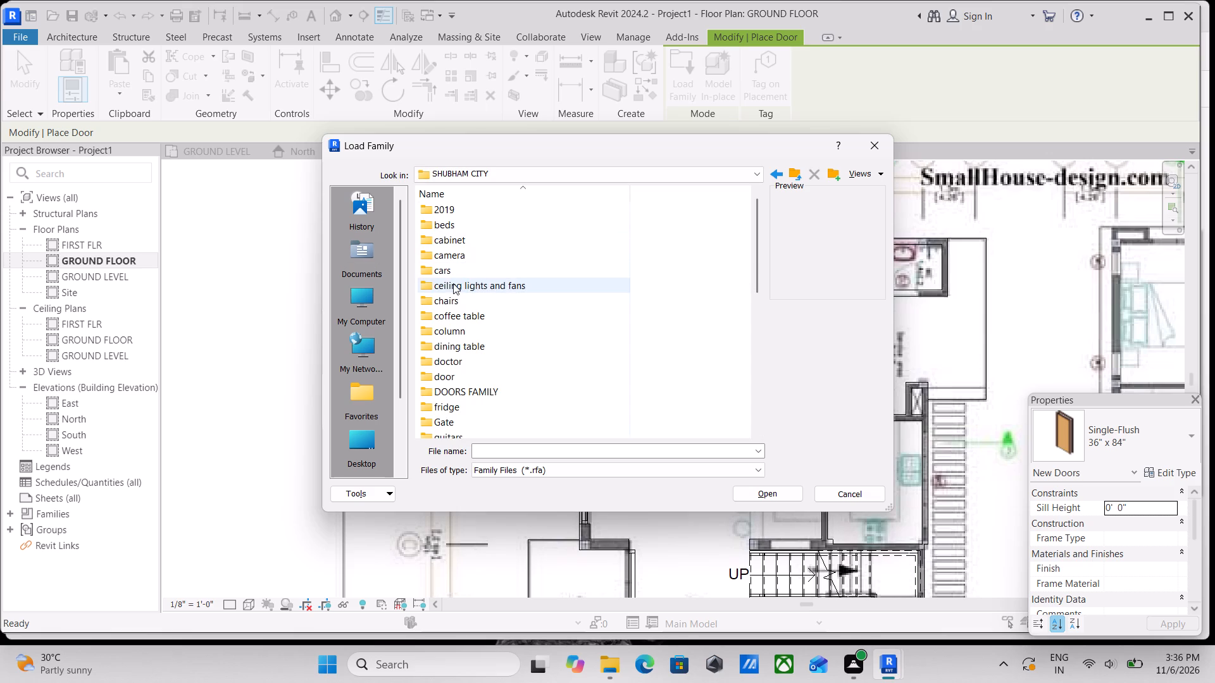
scroll(457, 274, "down", 3)
scroll(454, 307, "up", 1)
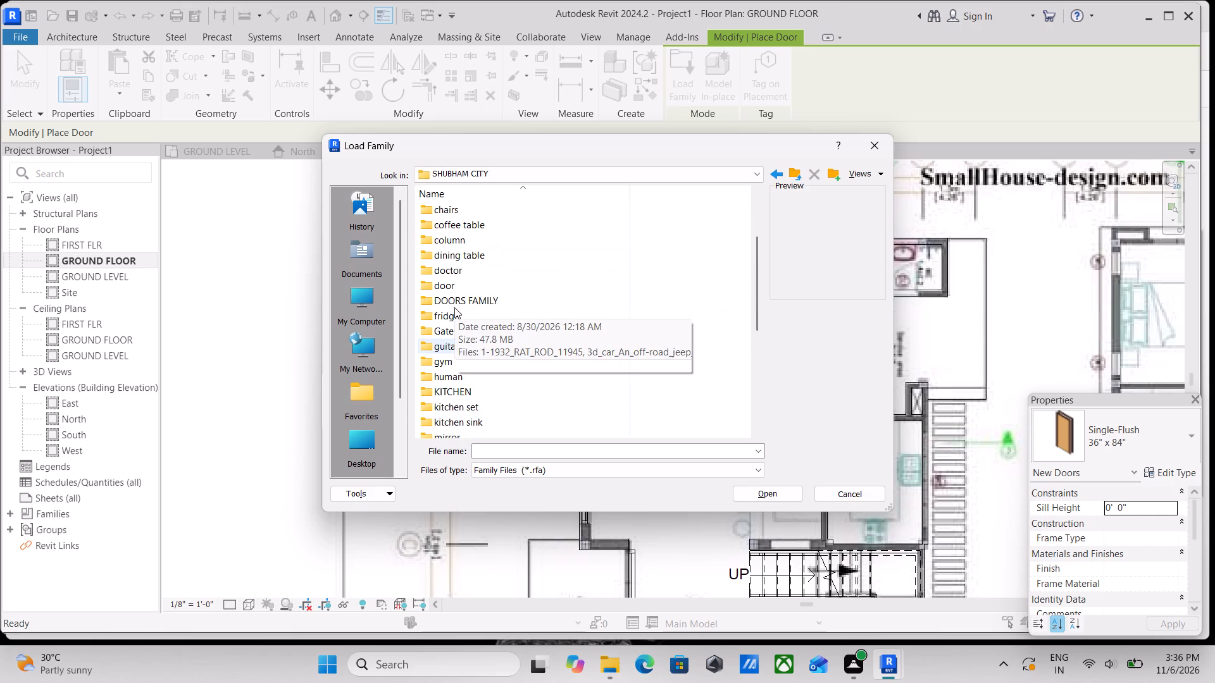
scroll(442, 290, "up", 1)
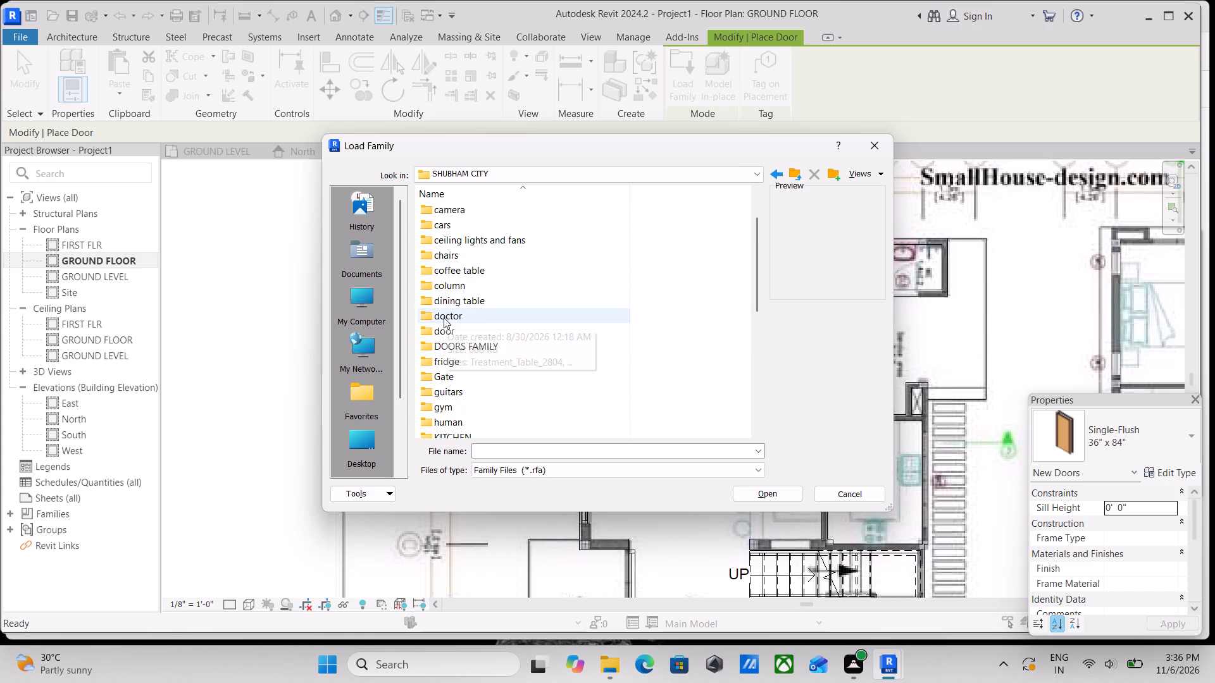
double_click(448, 336)
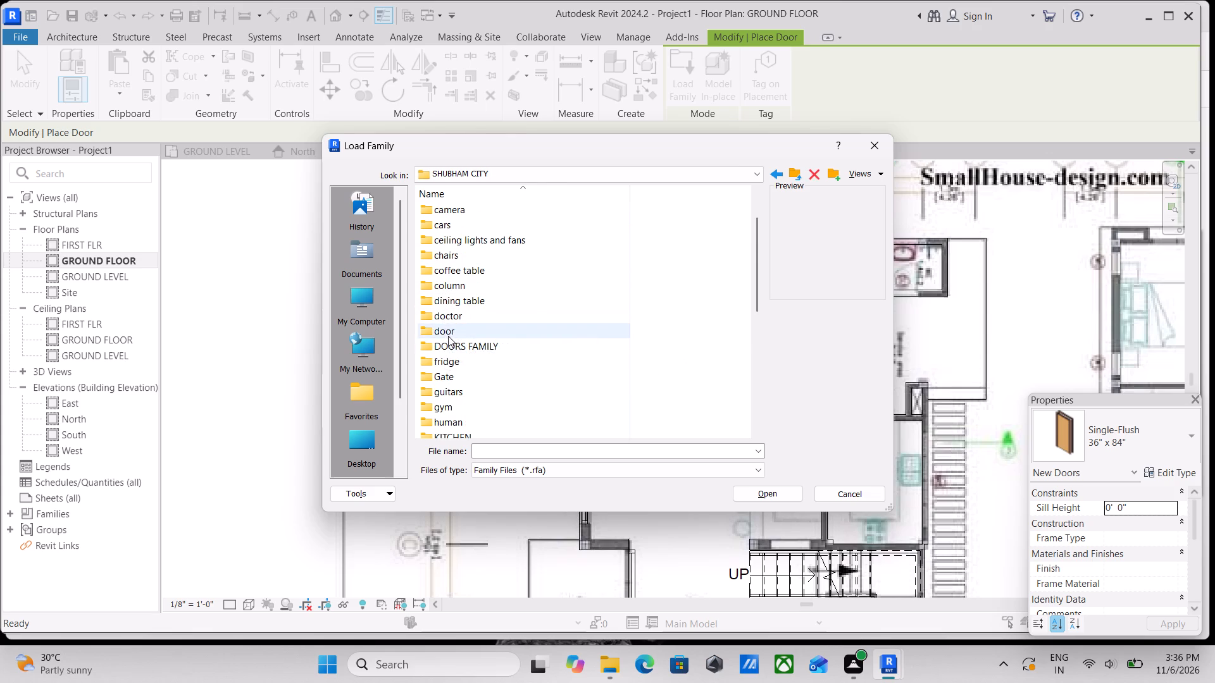
Compare the previews of the door families in the folder and load door_with_windows_14620.
left_click(452, 232)
left_click(452, 274)
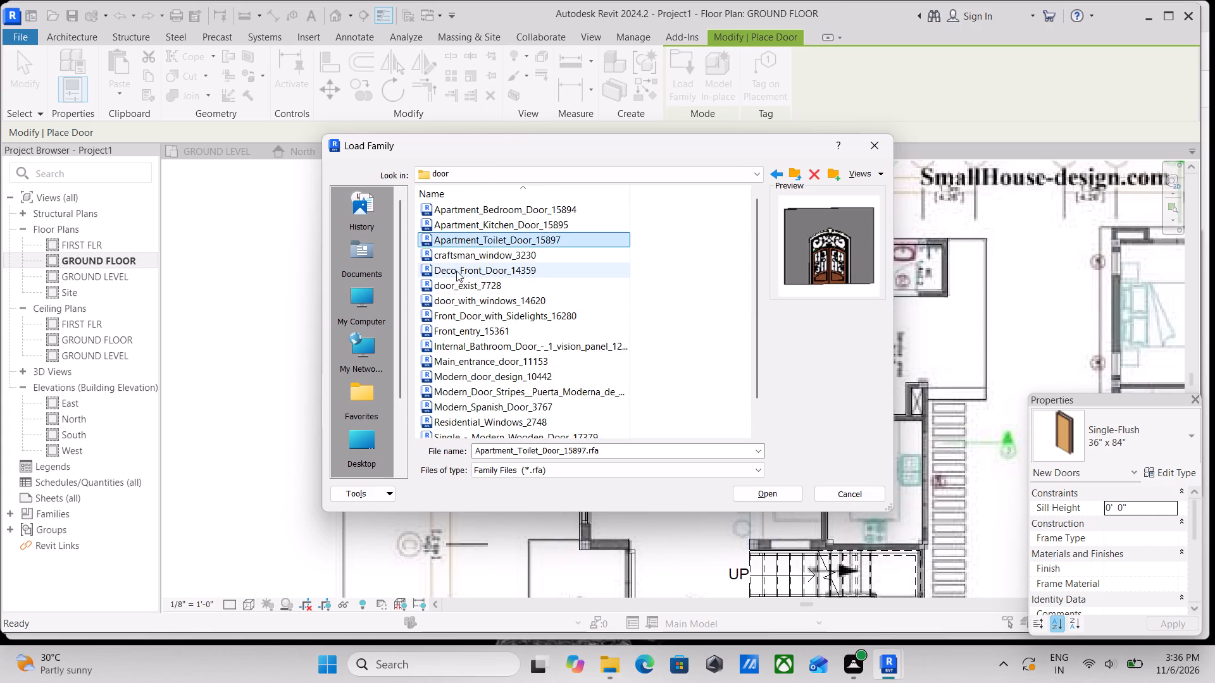
left_click(466, 225)
left_click(472, 206)
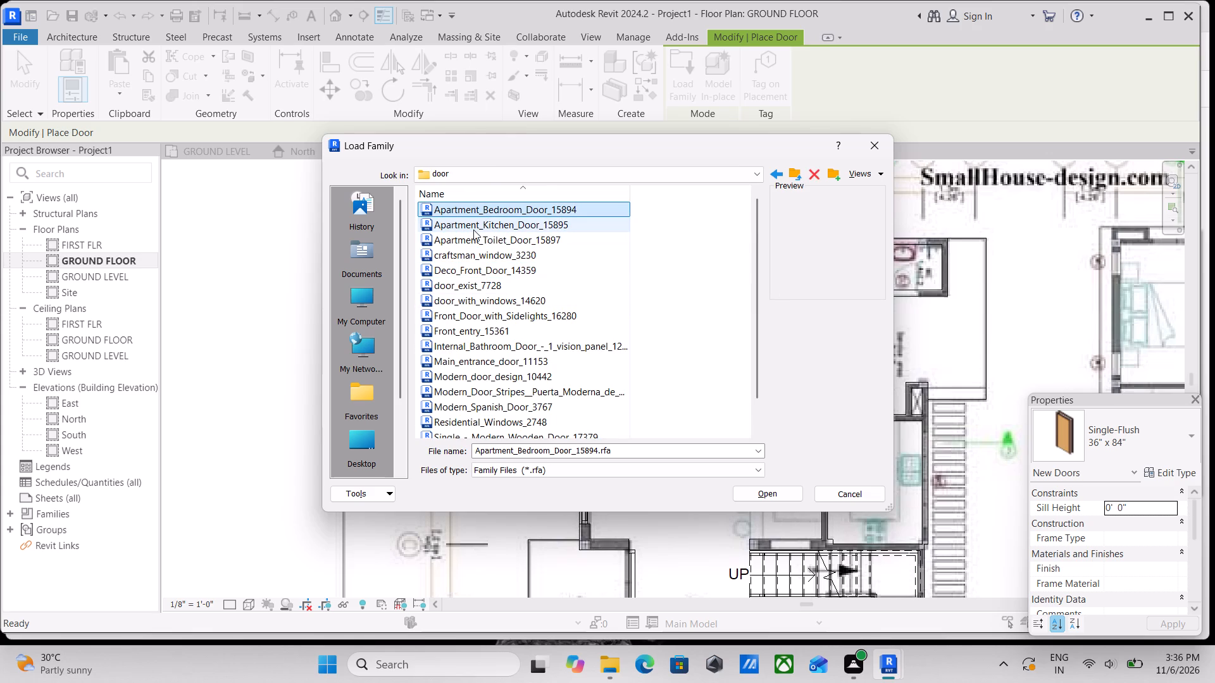
left_click(473, 230)
left_click(492, 243)
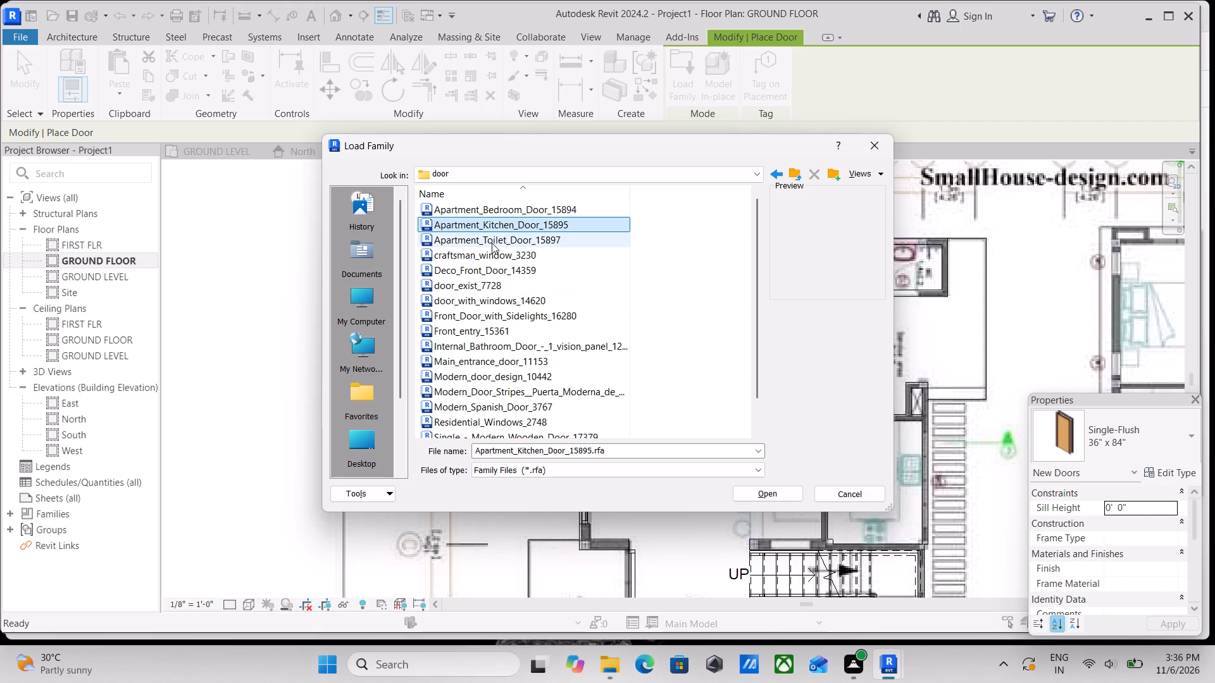
scroll(492, 267, "down", 2)
left_click(483, 273)
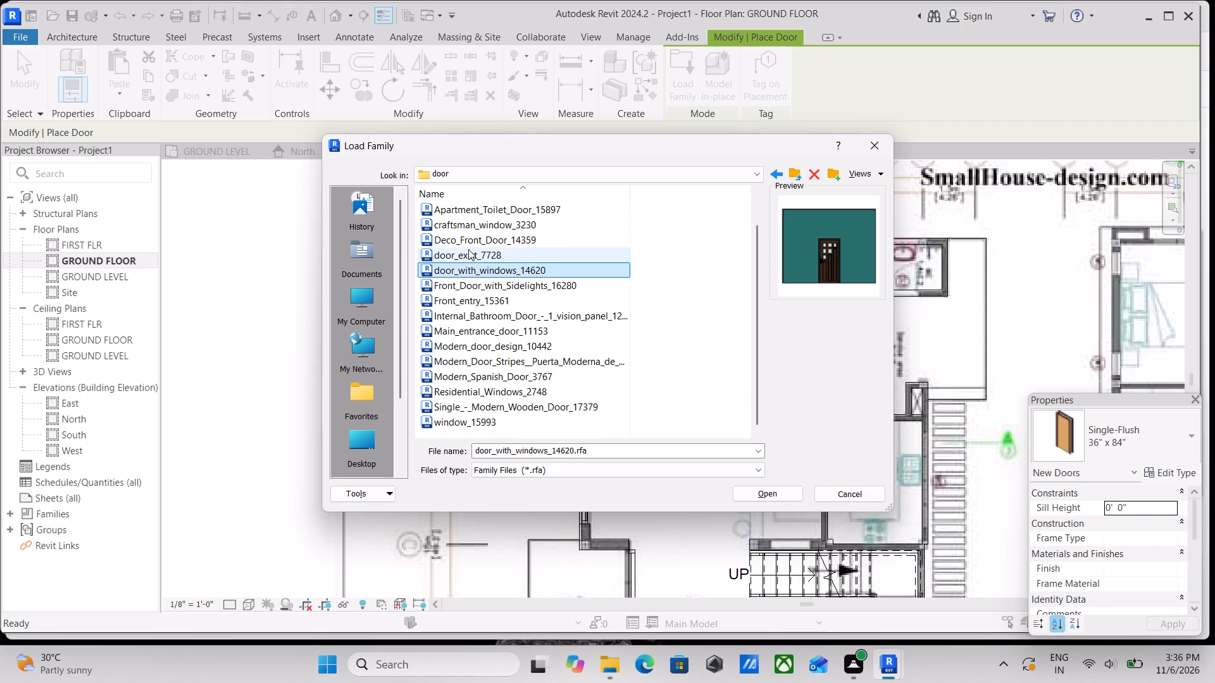
left_click(468, 284)
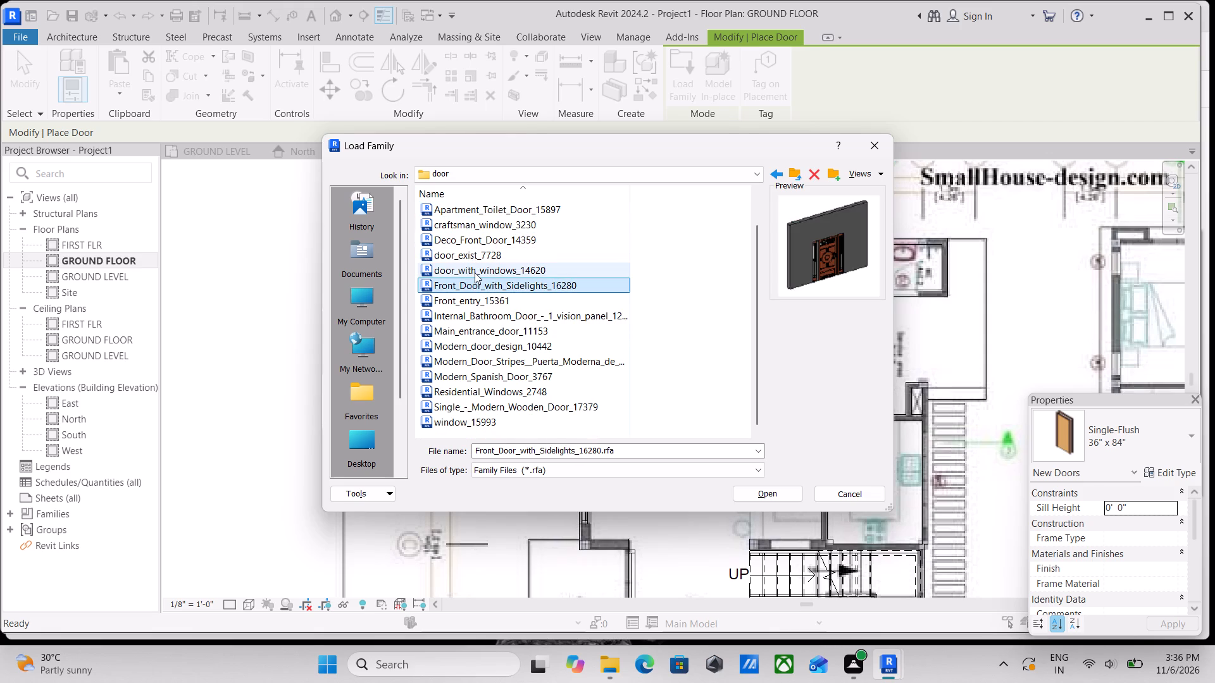
left_click(477, 272)
left_click(482, 288)
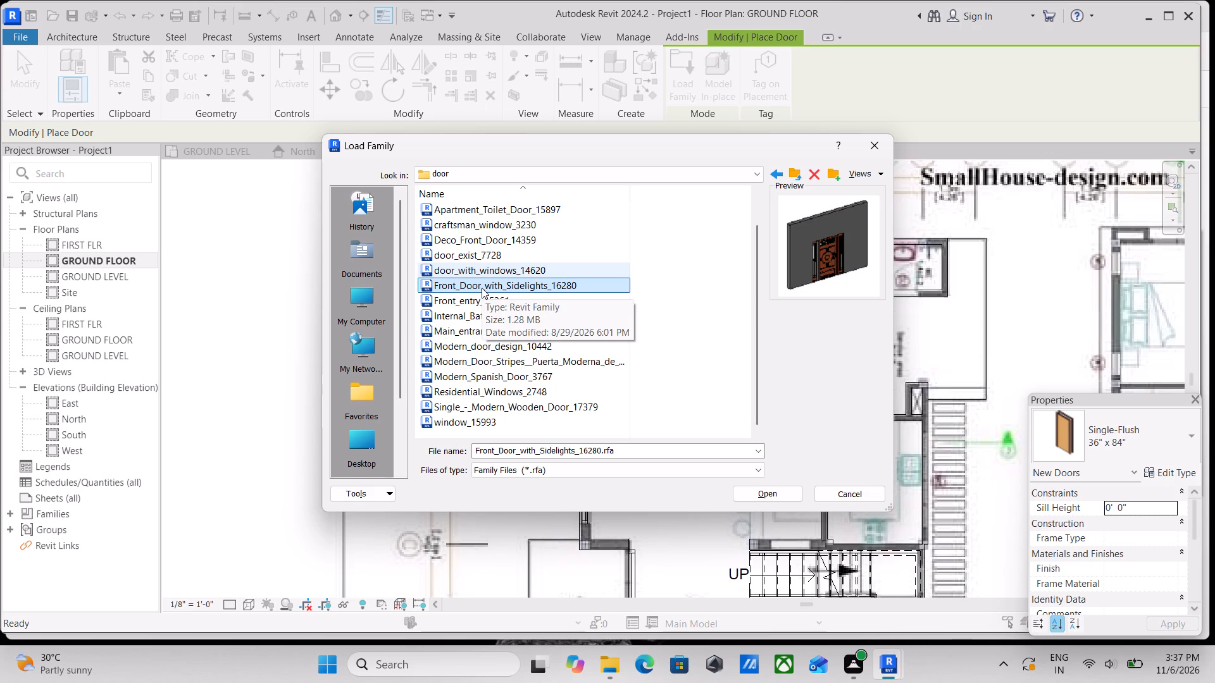
left_click(439, 268)
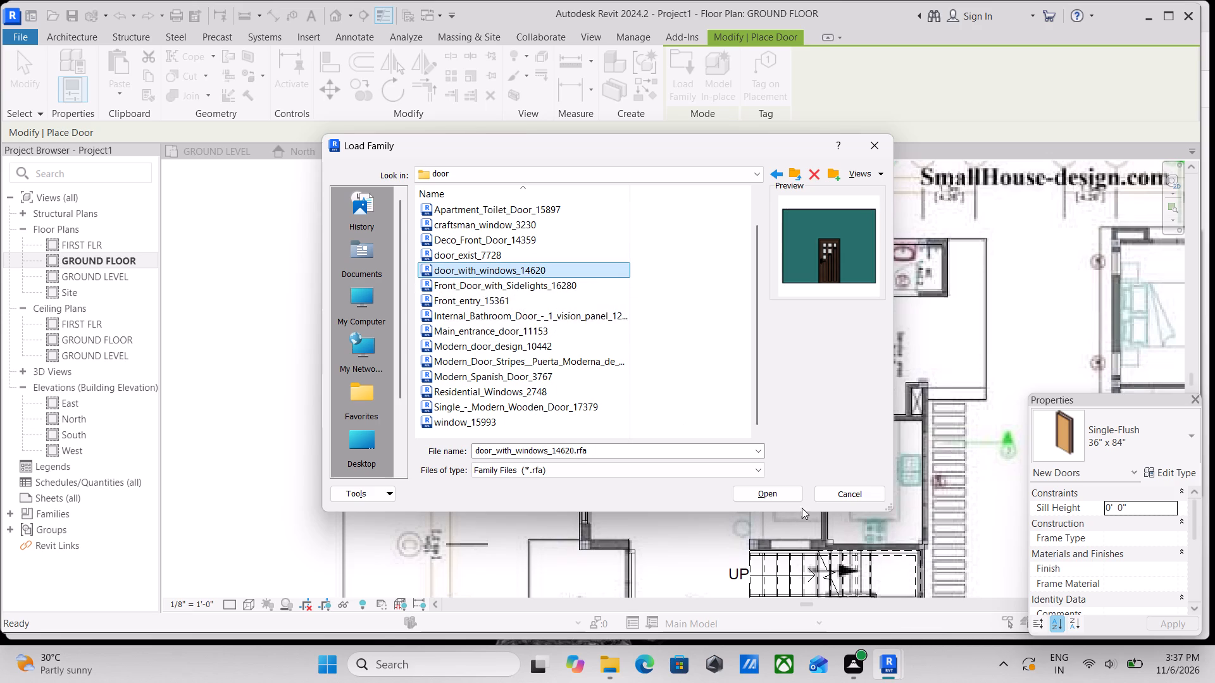
left_click(775, 493)
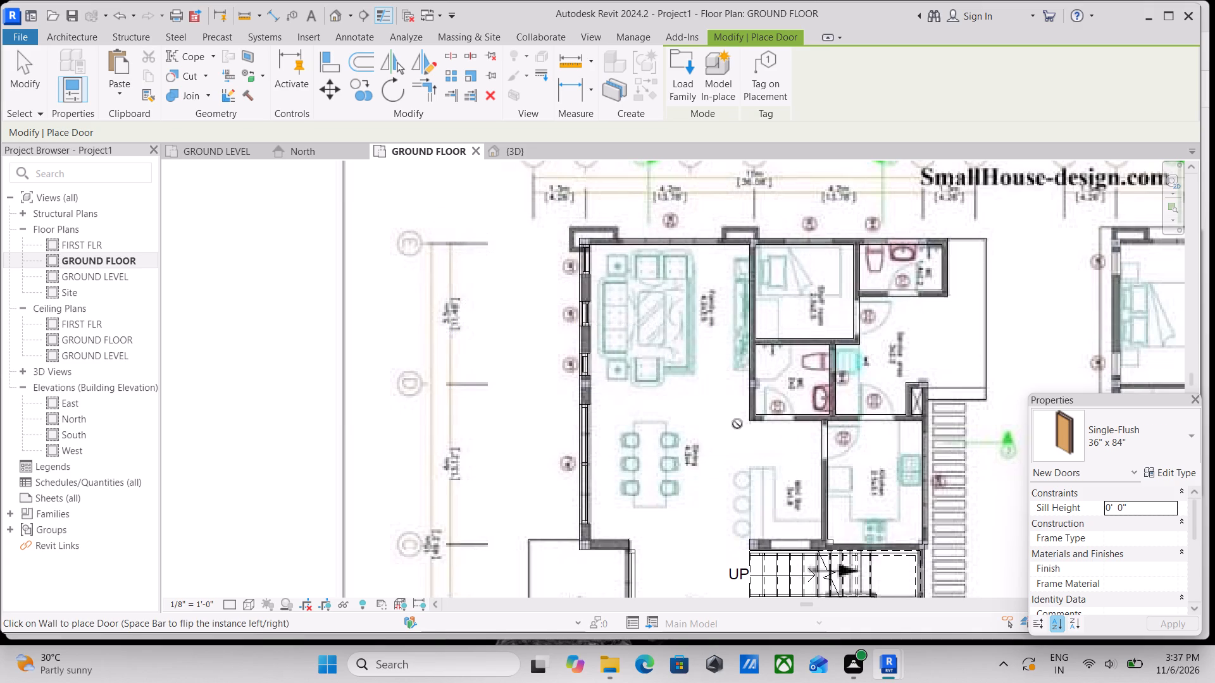
Place the door_with_windows_14620 door in the wall between the living room and main entrance, at the traced double door.
scroll(721, 486, "down", 1)
middle_click_drag(721, 486, 654, 366)
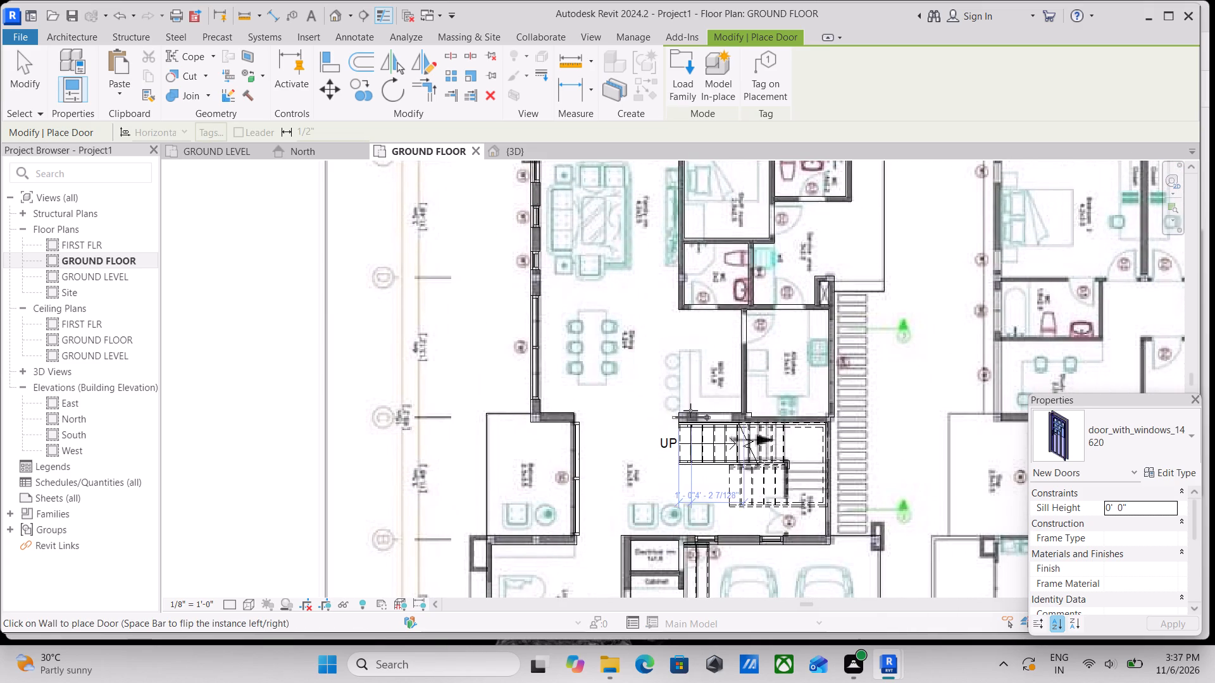
middle_click_drag(703, 444, 601, 335)
middle_click_drag(635, 500, 662, 430)
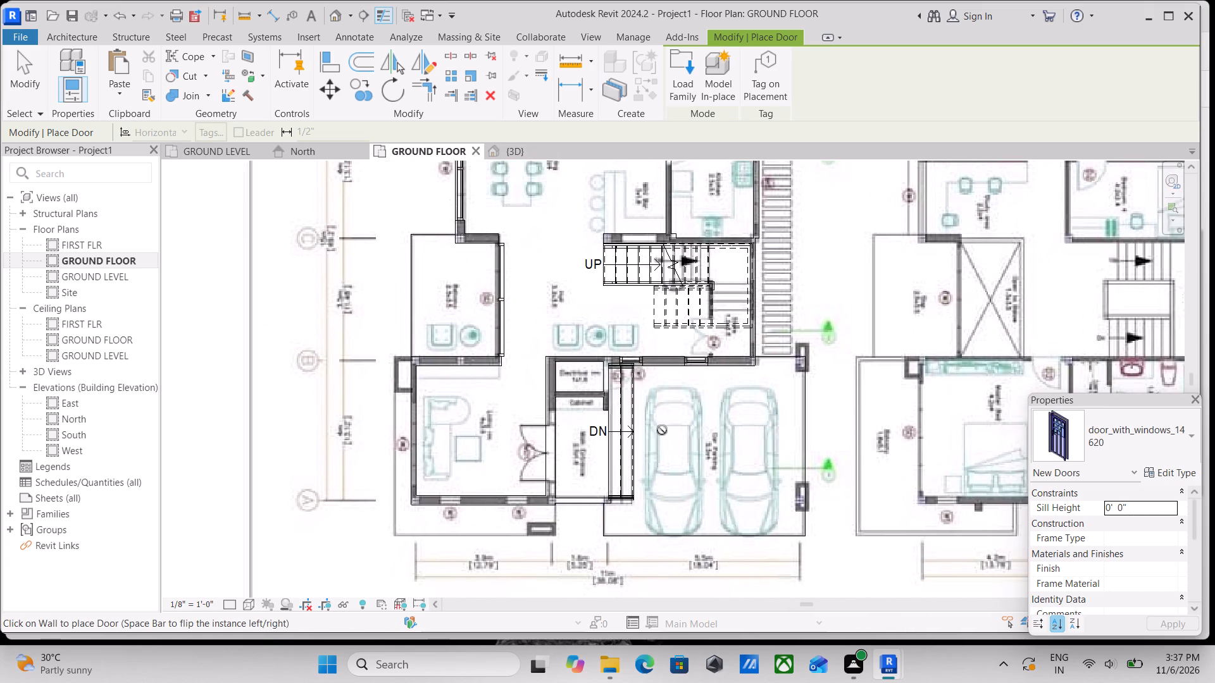
scroll(551, 460, "up", 5)
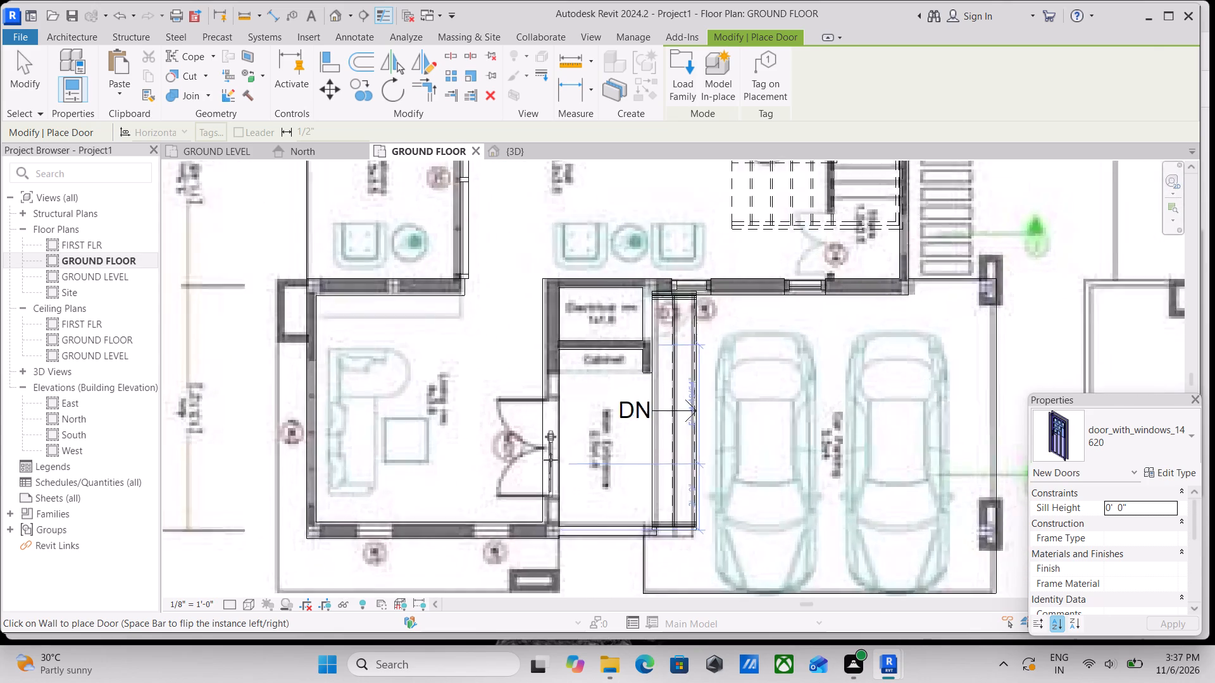
scroll(551, 460, "up", 6)
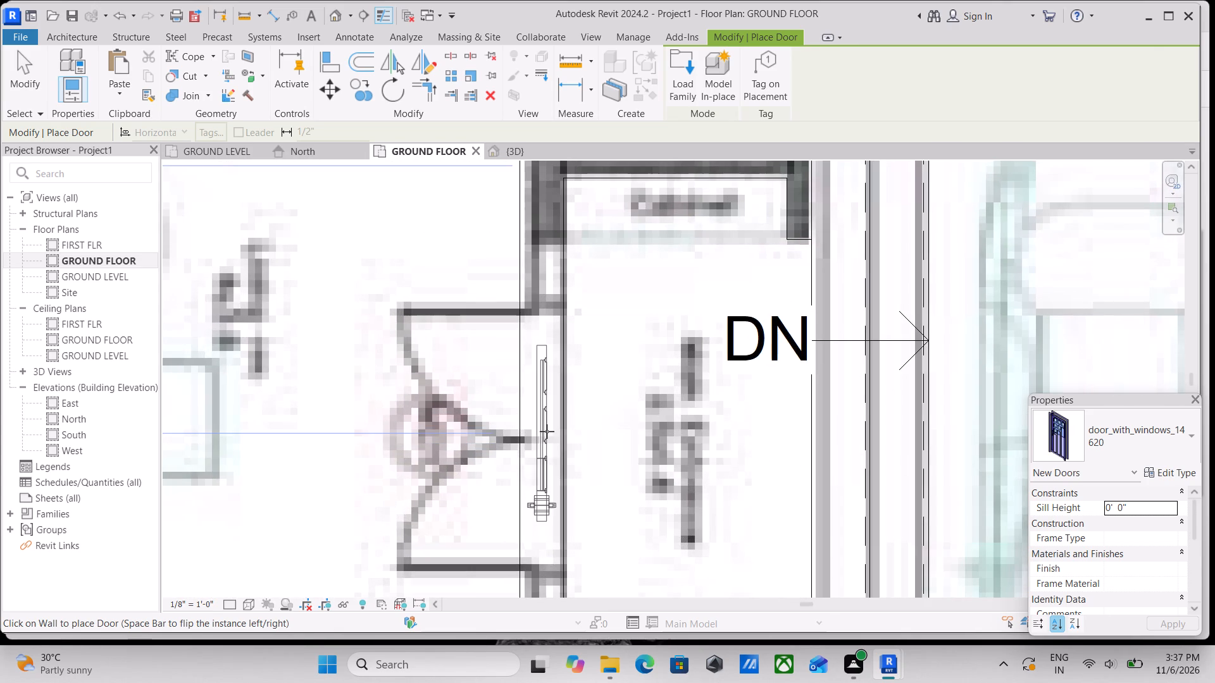
left_click(547, 431)
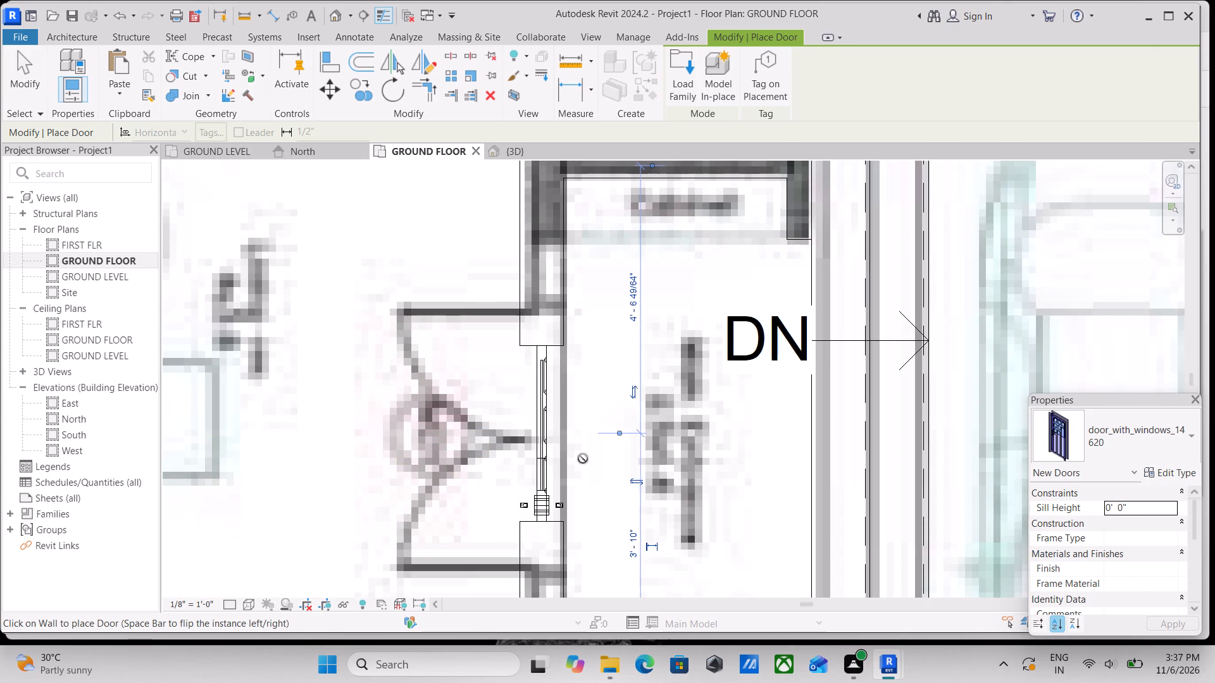
key("Escape")
key("Escape")
key("Escape")
Duplicate the type of the door placed between the living room and main entrance as MAIN DOOR 4' X 7'.
left_click(543, 440)
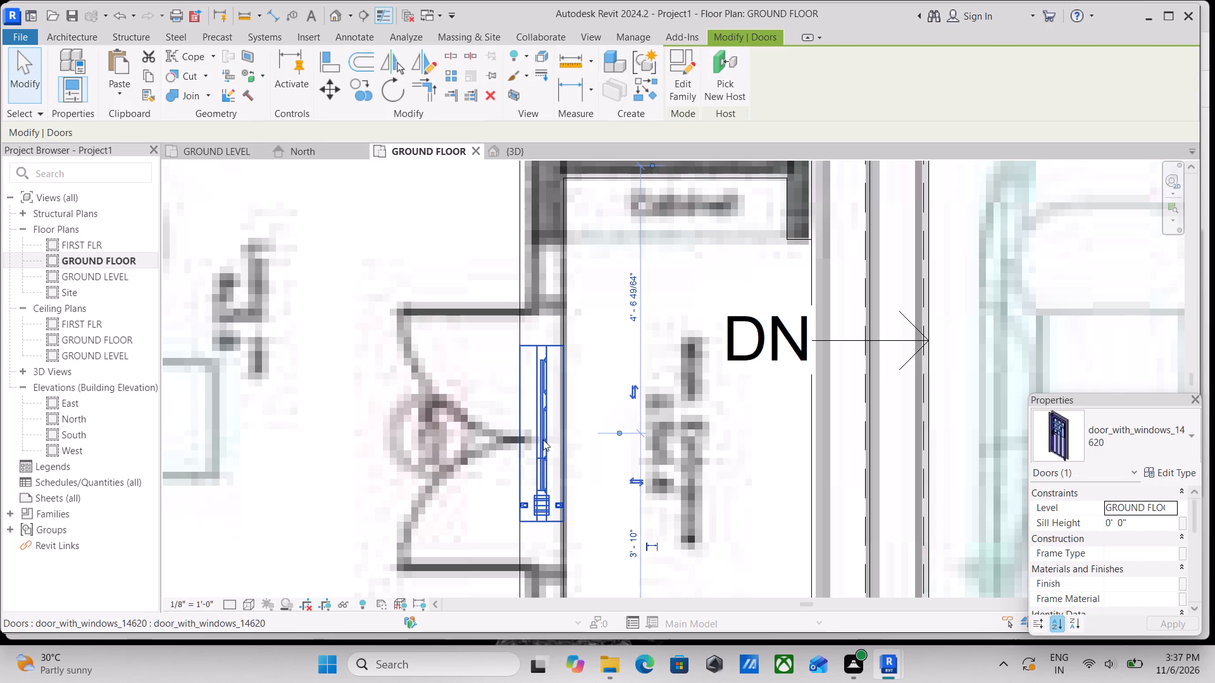
left_click(1155, 469)
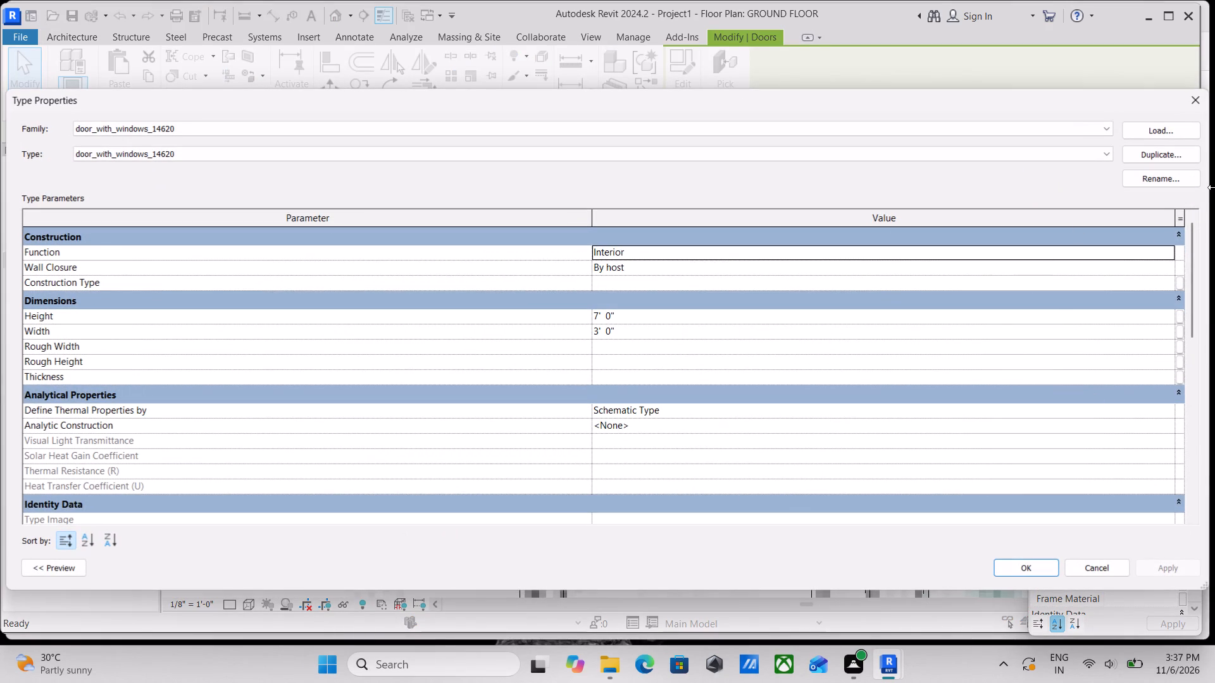
left_click(1166, 155)
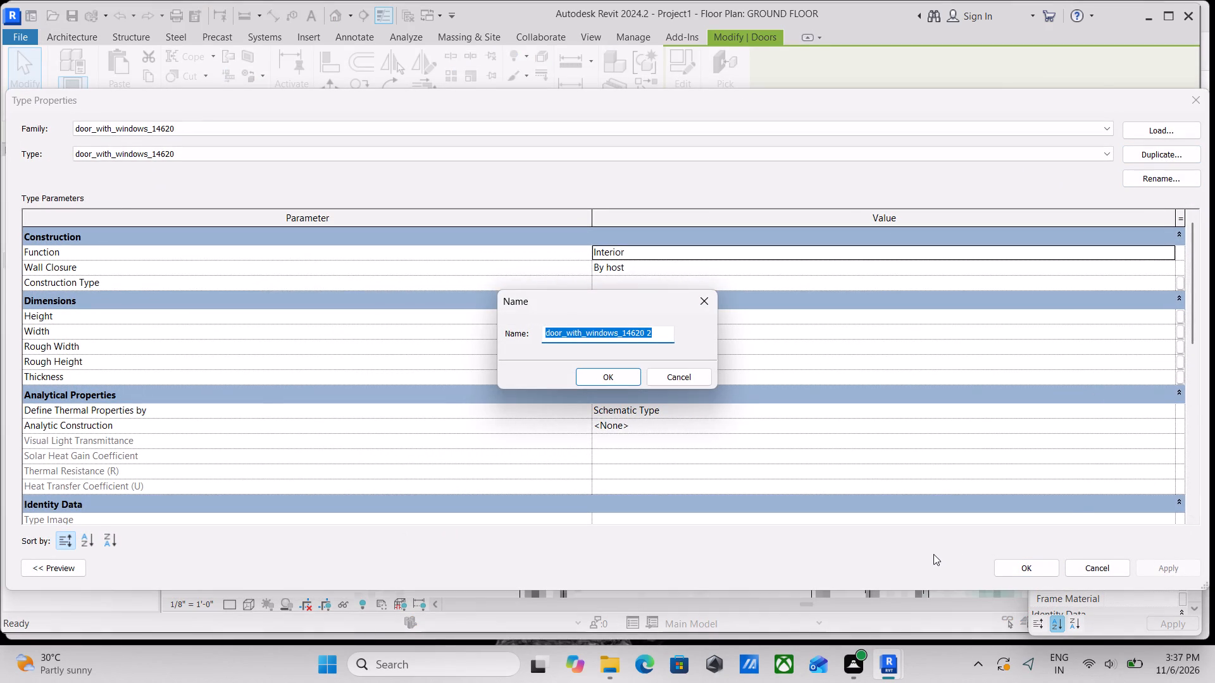
key("d")
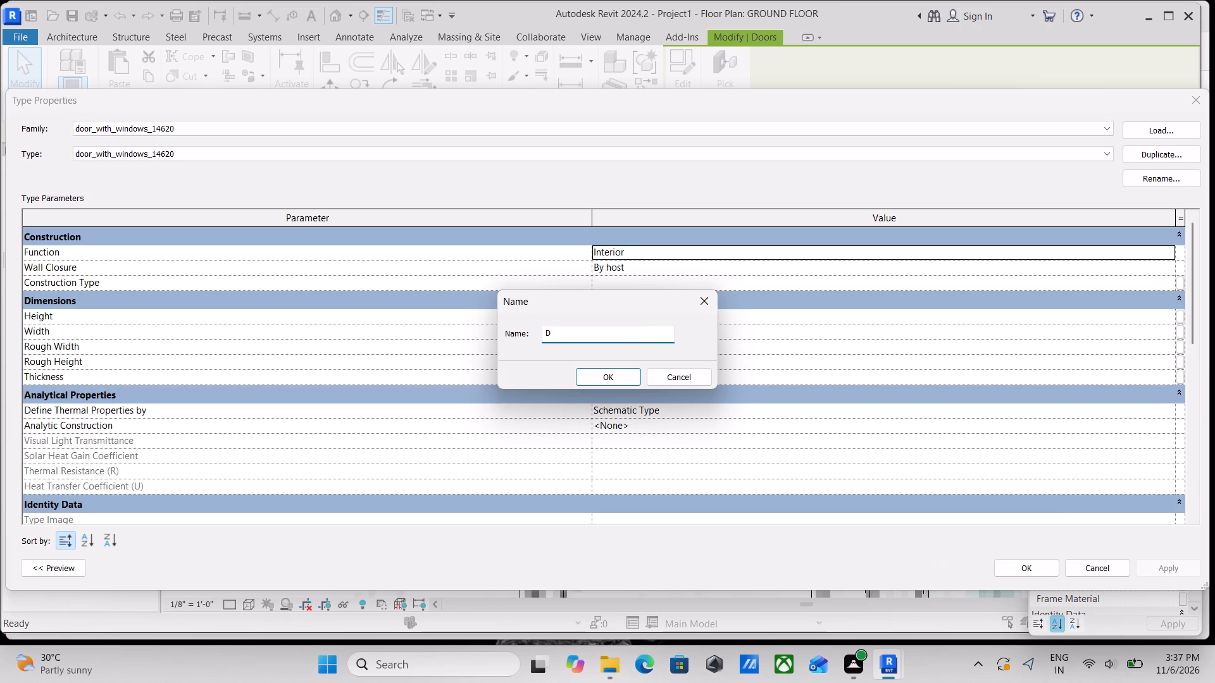
key("BackSpace")
type("MAIN DOOR")
key("space")
type("4'")
key("space")
type("X")
key("space")
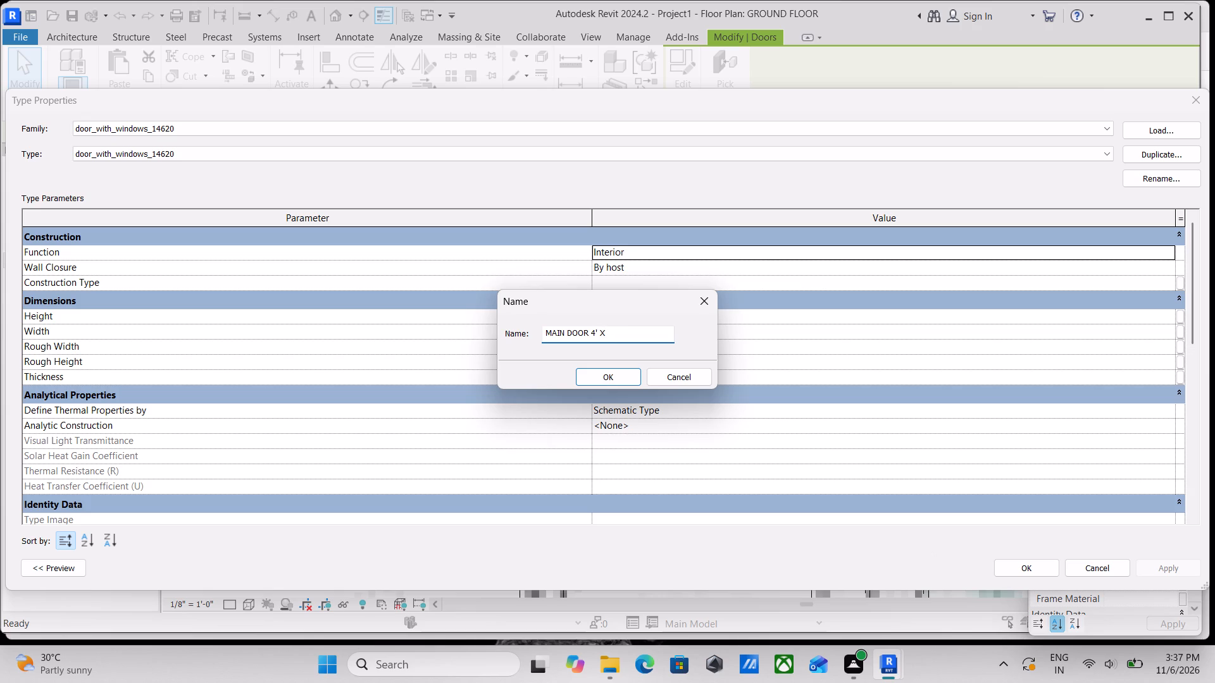
type("7'")
left_click(599, 369)
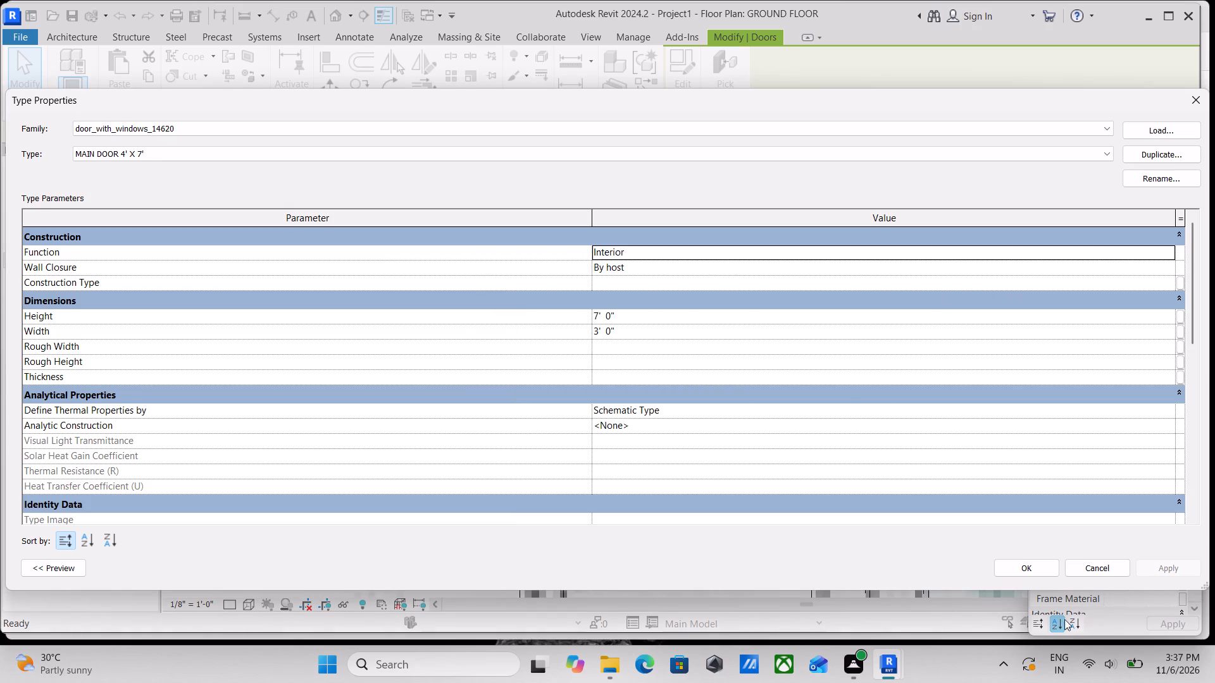
Set the width of the MAIN DOOR 4' X 7' type to 4' and apply it to the door.
left_click(665, 329)
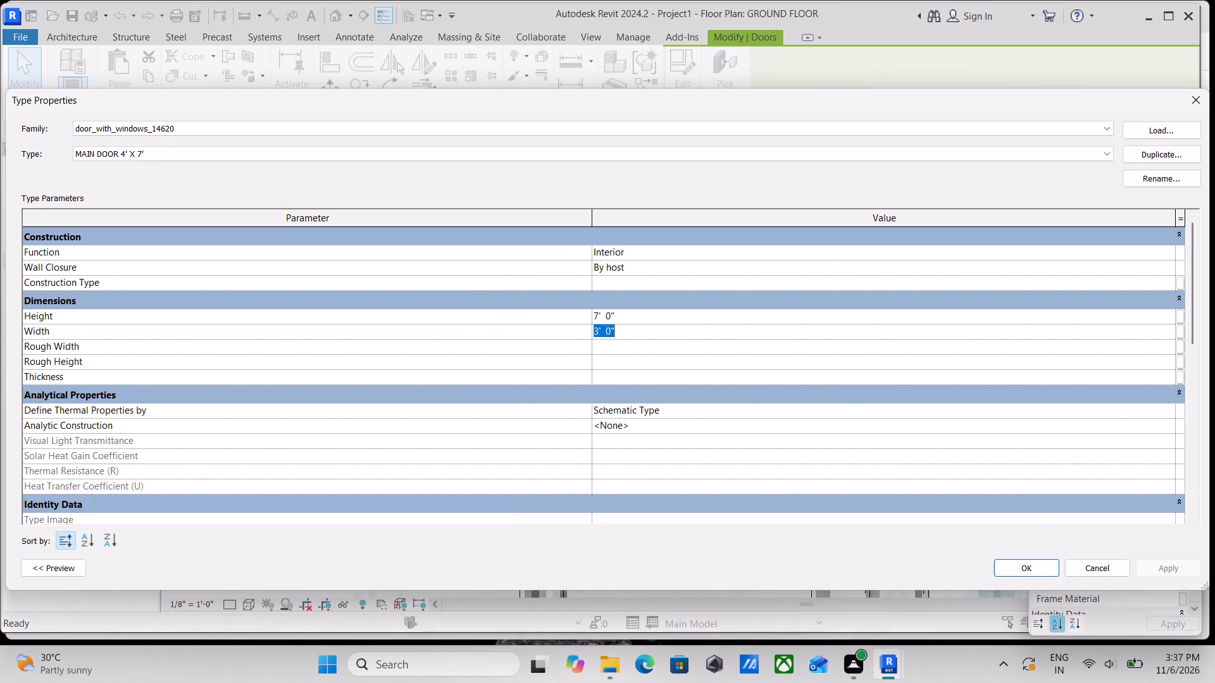
key("4")
key("apostrophe")
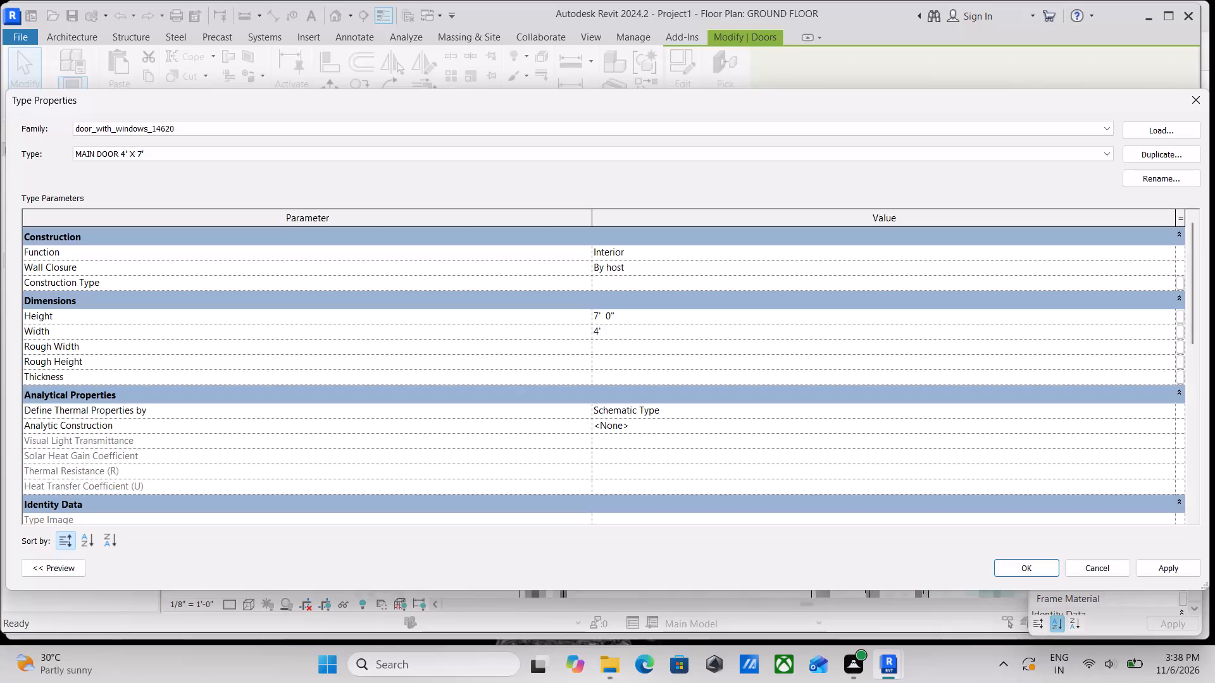
left_click(1190, 575)
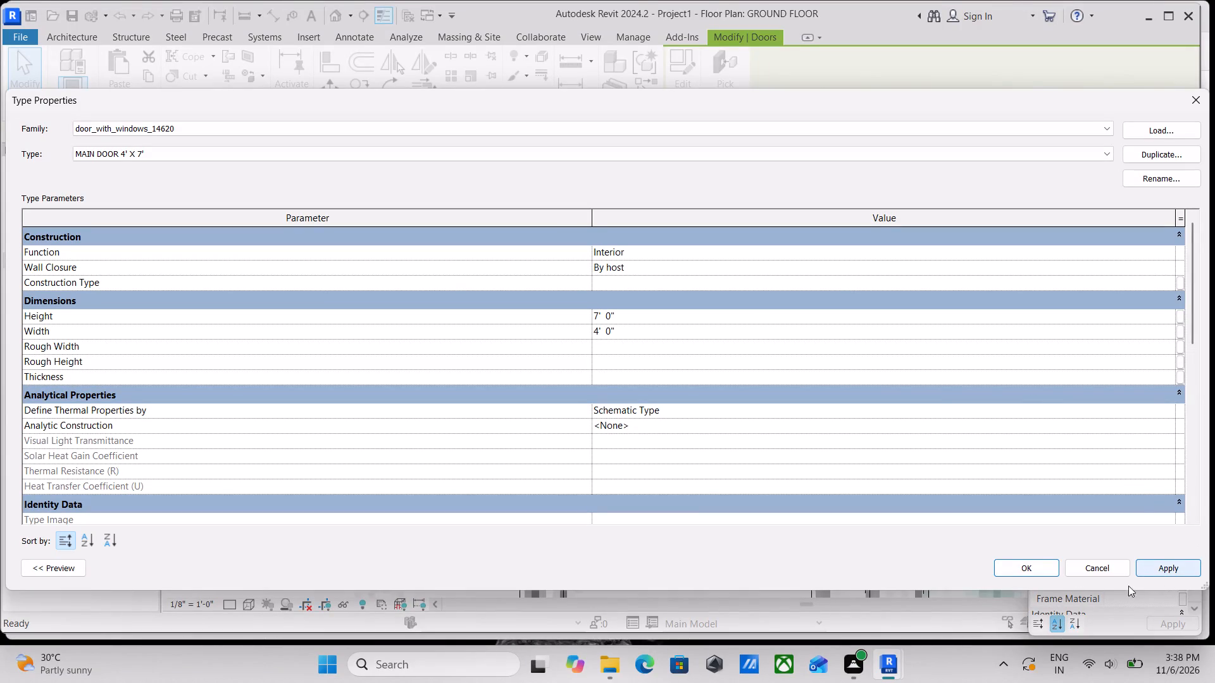
left_click(1018, 567)
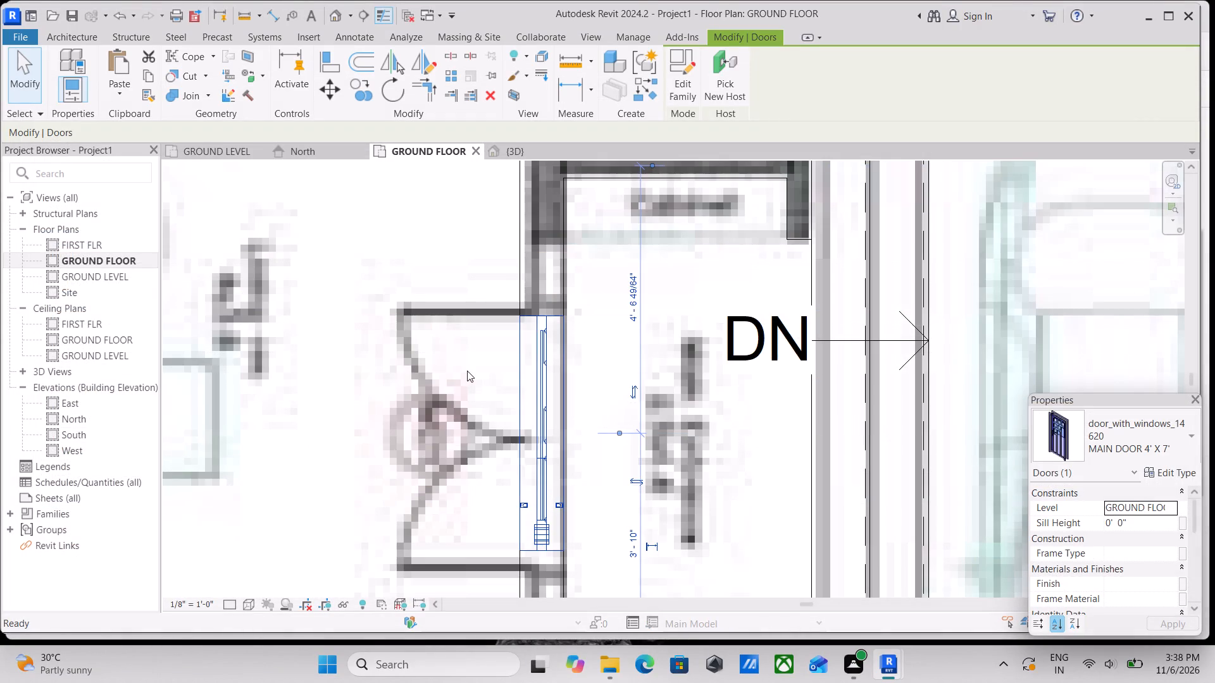
Nudge the main door about 1 1/2" down the plan along its wall to centre it in the traced double-door opening.
scroll(540, 575, "up", 1)
key("Escape")
scroll(566, 498, "down", 1)
middle_click_drag(566, 498, 564, 461)
left_click(552, 494)
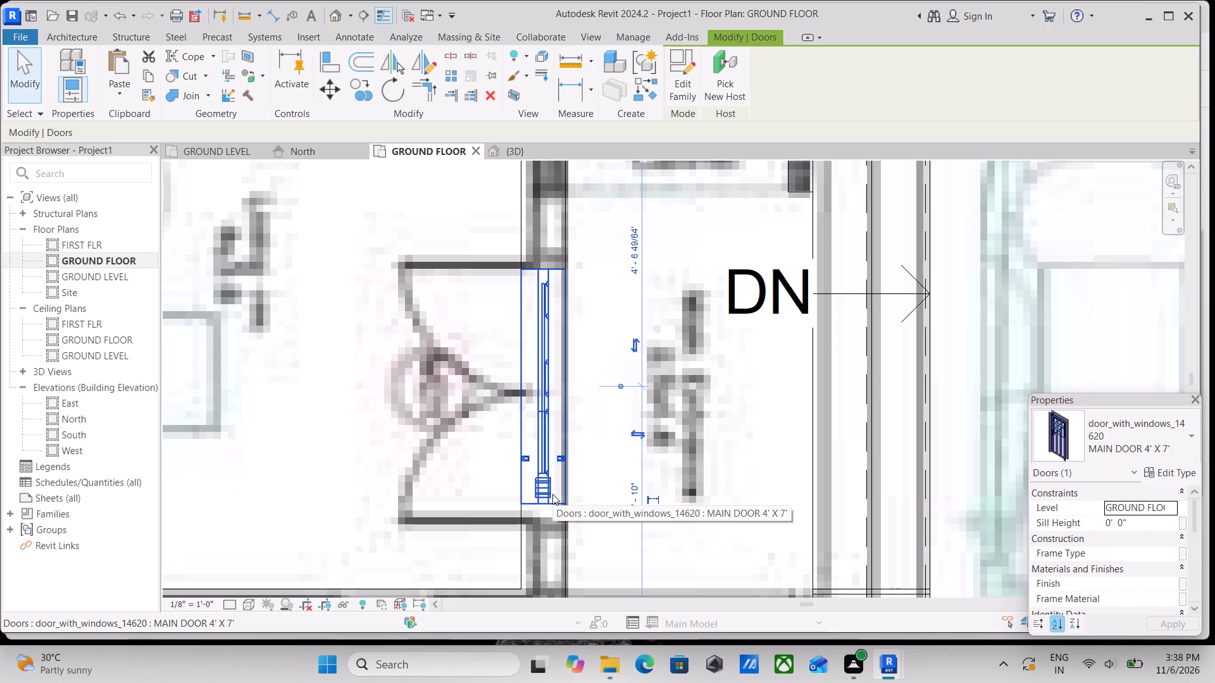
key("Down")
key("Down")
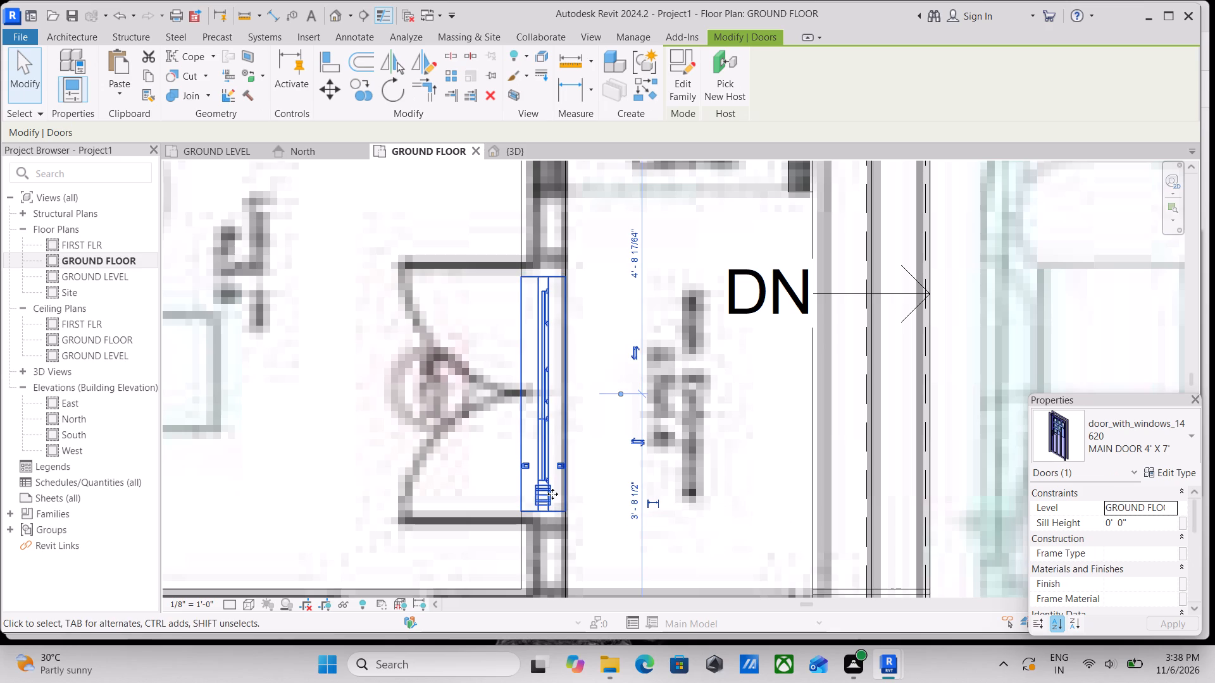
key("Escape")
Examine the main door and entrance steps from outside in the 3D view.
scroll(538, 440, "down", 1)
middle_click_drag(539, 440, 542, 469)
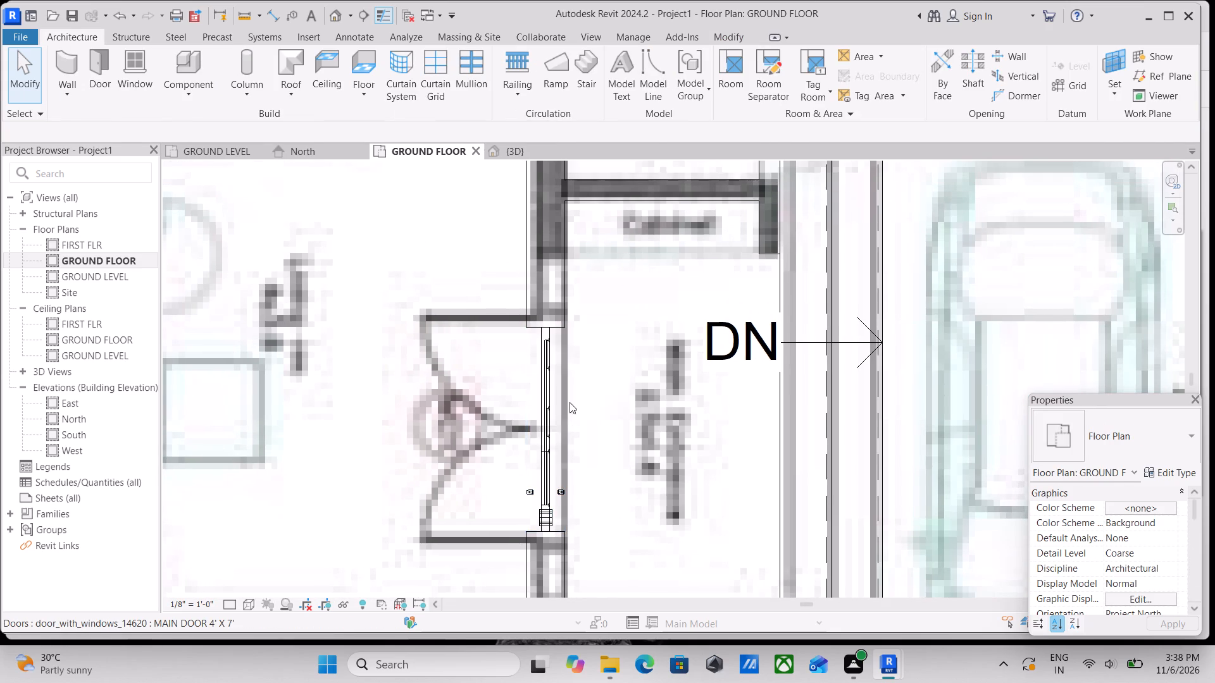
left_click(505, 154)
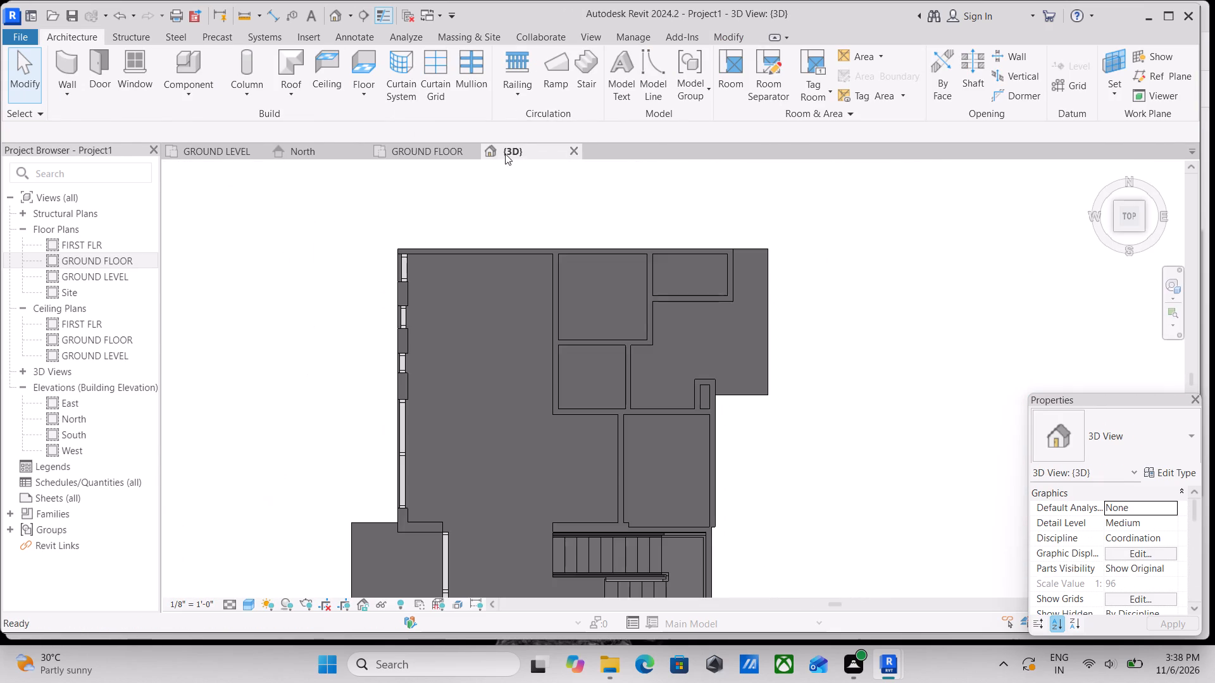
scroll(511, 345, "down", 2)
middle_click_drag(511, 345, 549, 221)
middle_click_drag(601, 428, 489, 304, "shift")
middle_click_drag(482, 321, 500, 378)
middle_click_drag(408, 371, 302, 240, "shift")
middle_click_drag(314, 248, 370, 484)
middle_click_drag(376, 360, 386, 274, "shift")
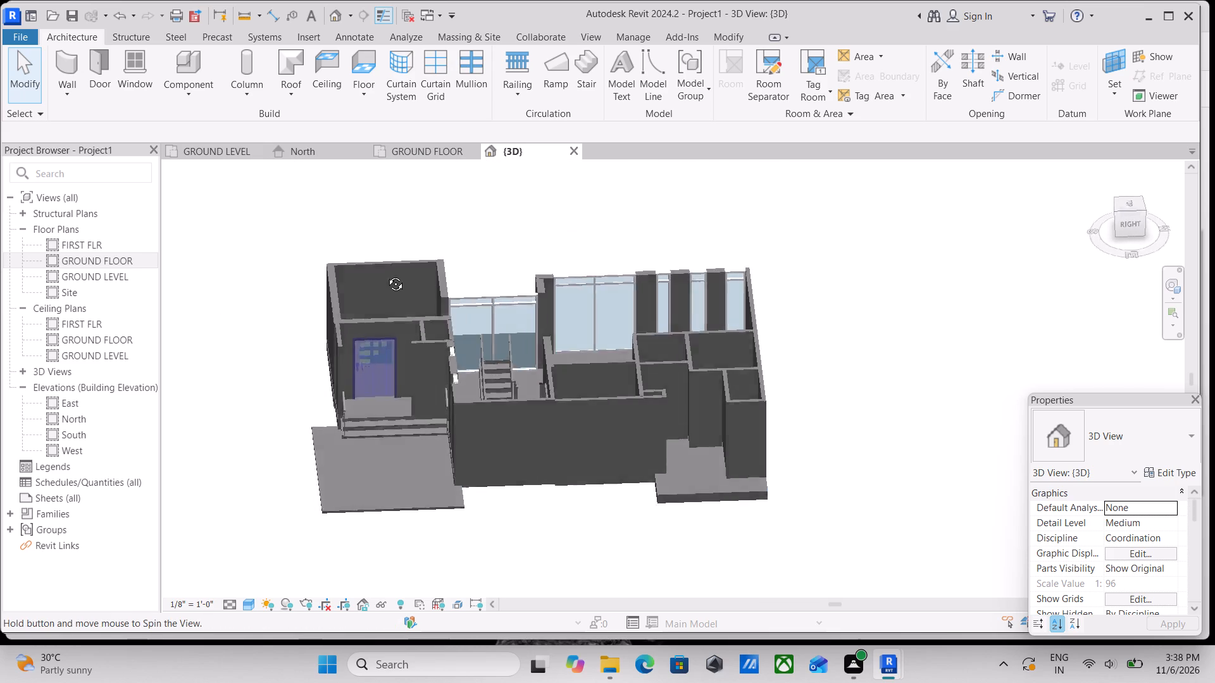
middle_click_drag(386, 274, 389, 257, "shift")
scroll(380, 465, "up", 7)
middle_click_drag(383, 344, 390, 258, "shift")
scroll(384, 497, "up", 1)
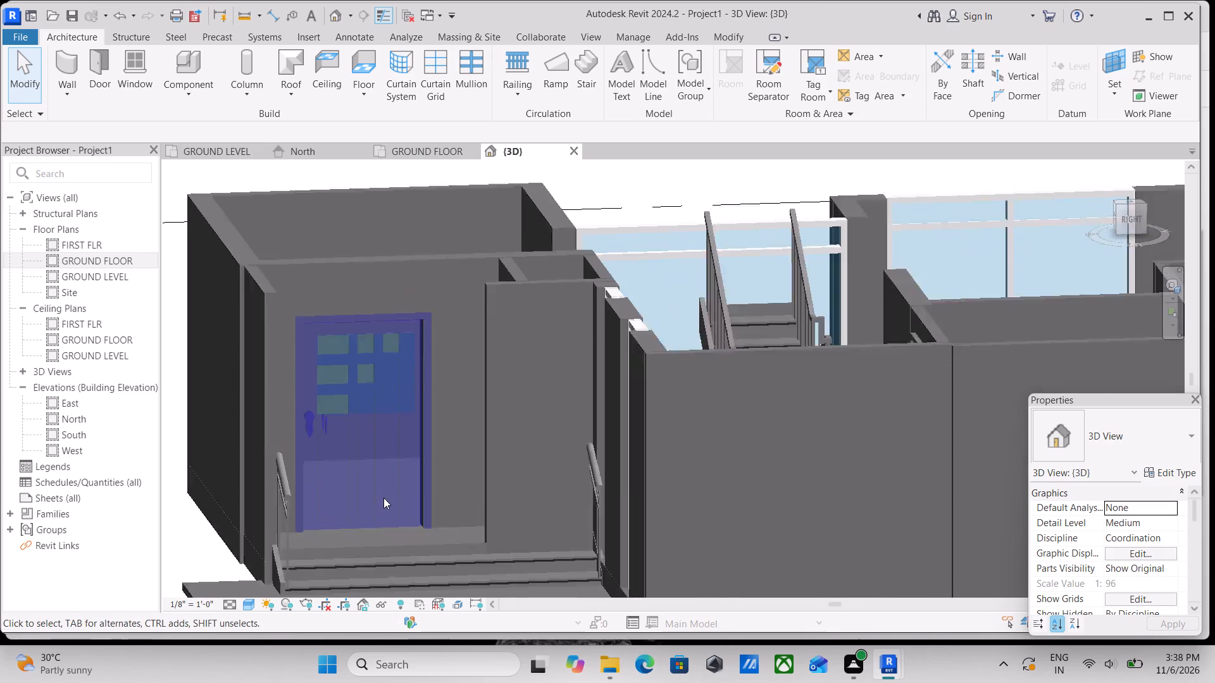
scroll(383, 498, "up", 2)
key("Escape")
scroll(549, 461, "down", 3)
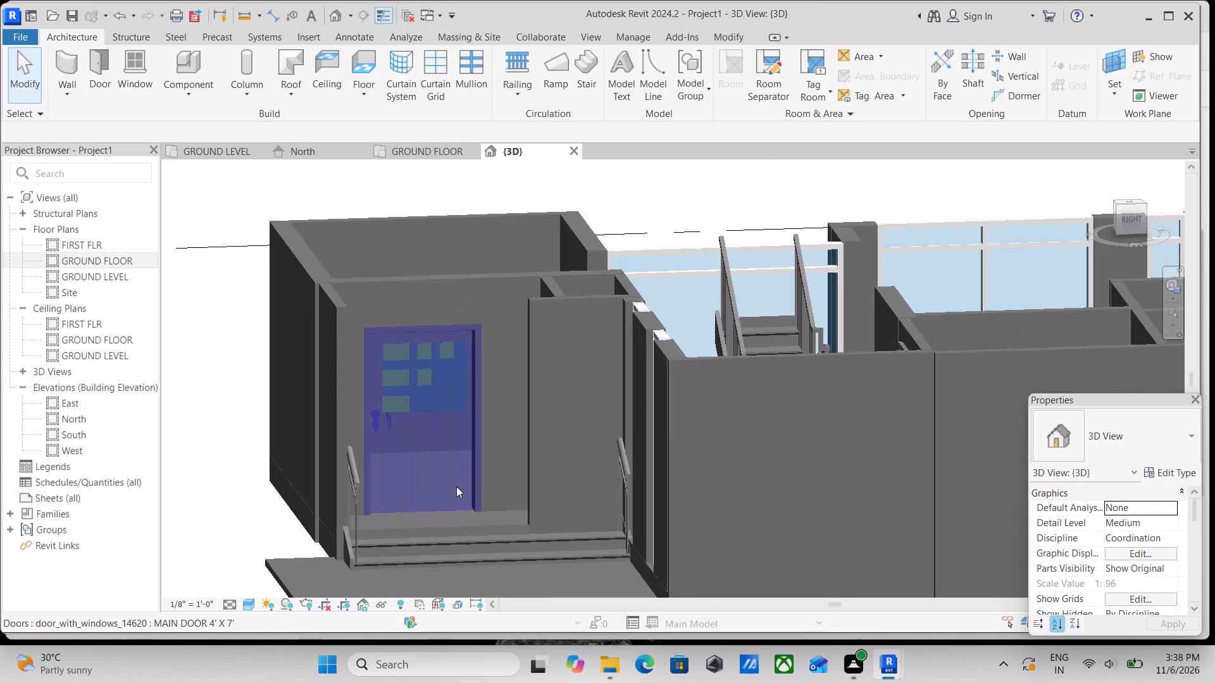
key("Escape")
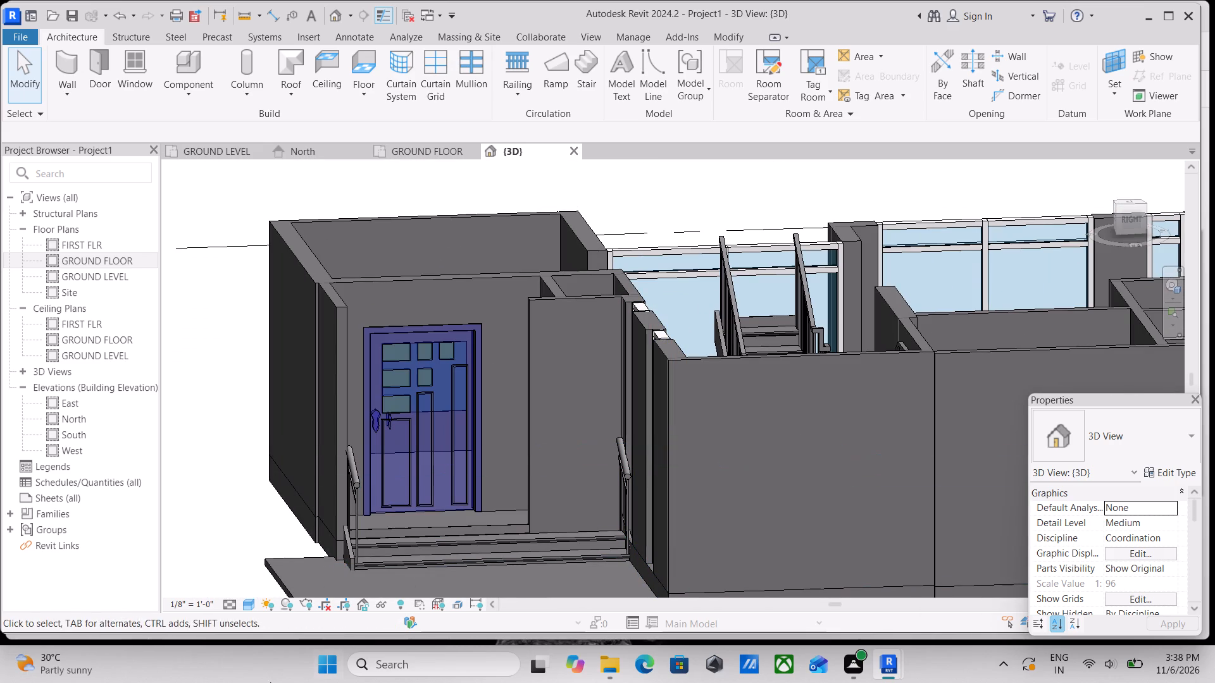
Change the 3D view's visual style to Realistic.
left_click(246, 607)
left_click(274, 581)
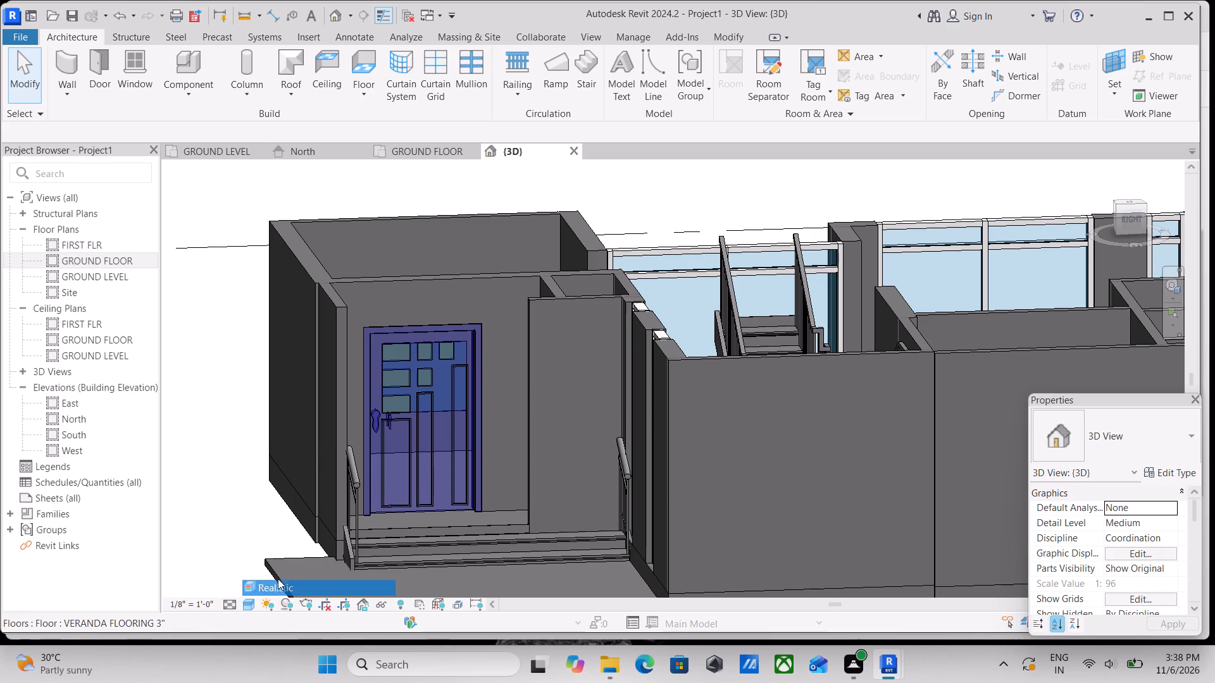
Inspect the main door, its threshold, the entrance steps, the veranda floor and the staircase in the Realistic 3D view.
scroll(494, 431, "up", 2)
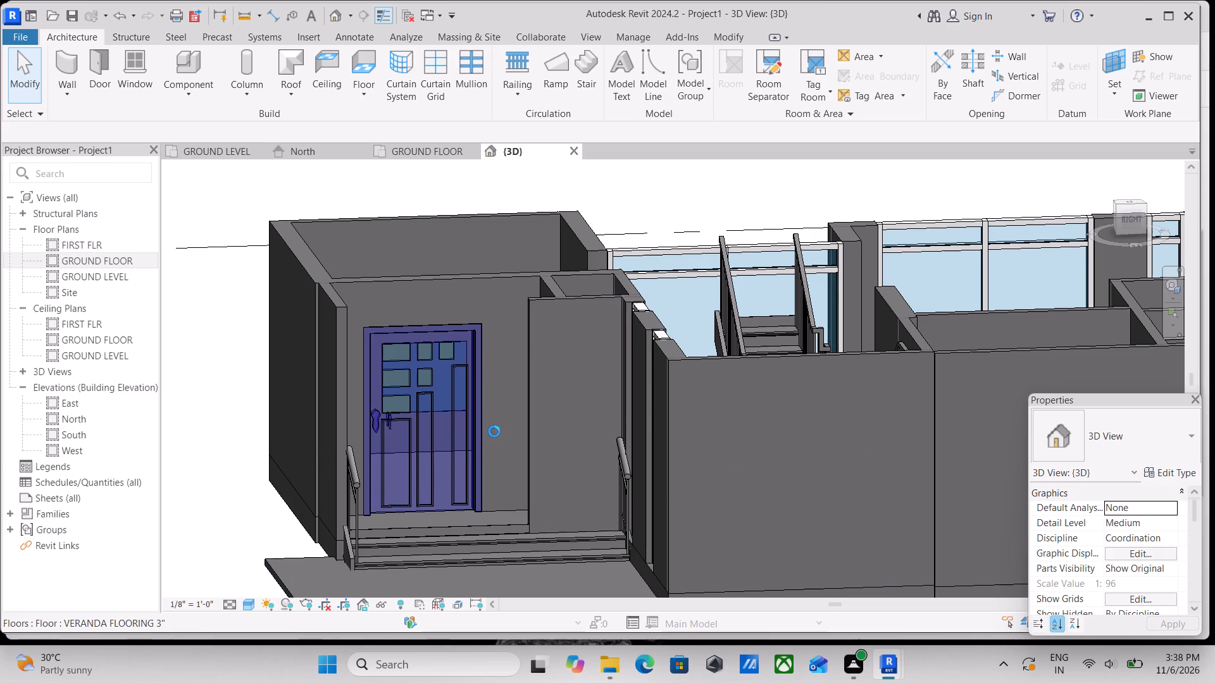
scroll(494, 431, "up", 2)
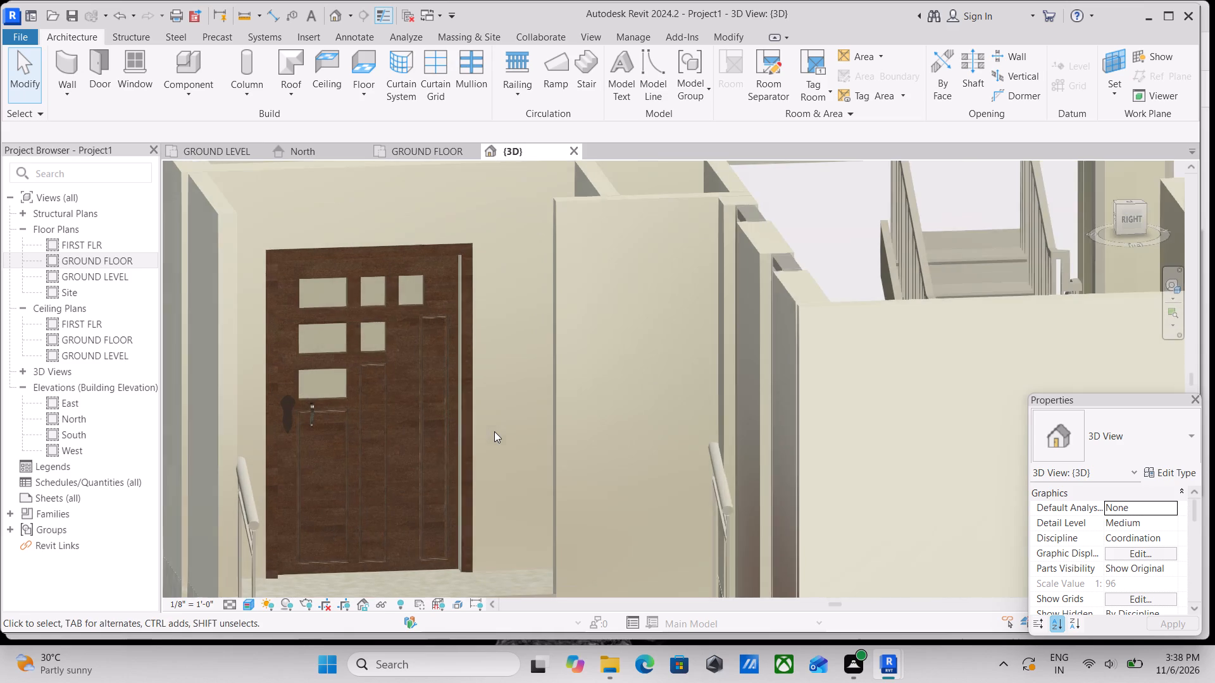
scroll(355, 422, "up", 9)
scroll(310, 469, "down", 10)
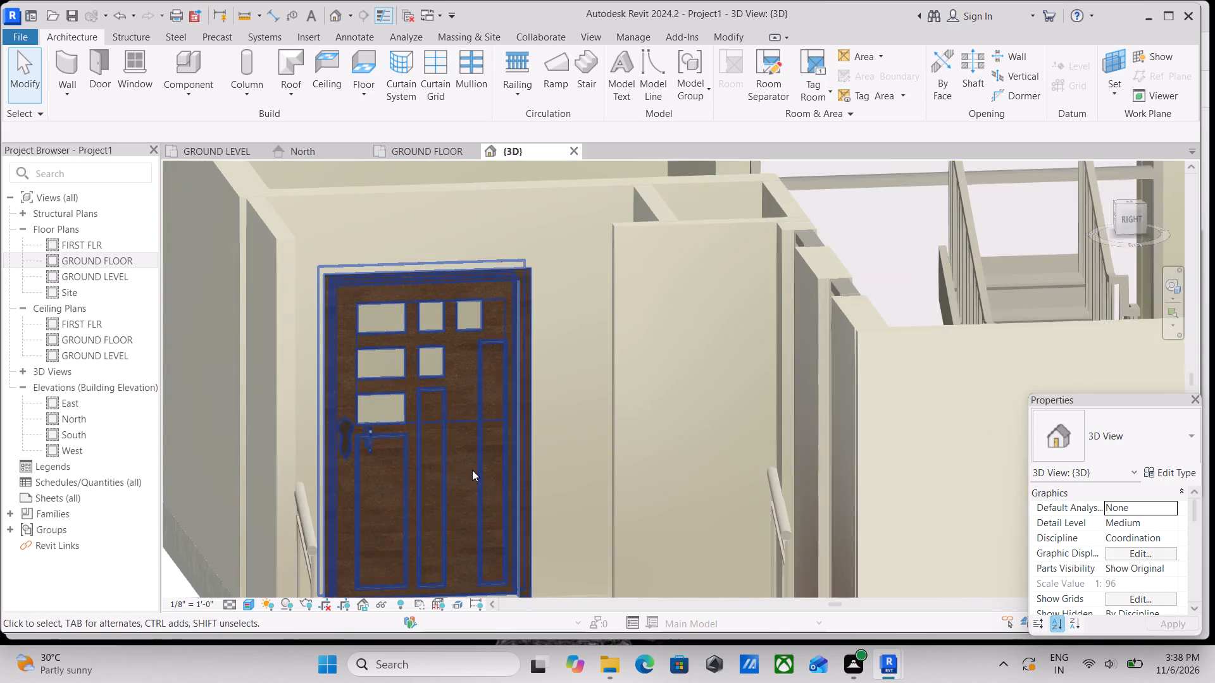
scroll(472, 470, "down", 3)
middle_click_drag(475, 473, 480, 405)
scroll(351, 470, "up", 2)
middle_click_drag(452, 558, 458, 499)
scroll(456, 505, "up", 1)
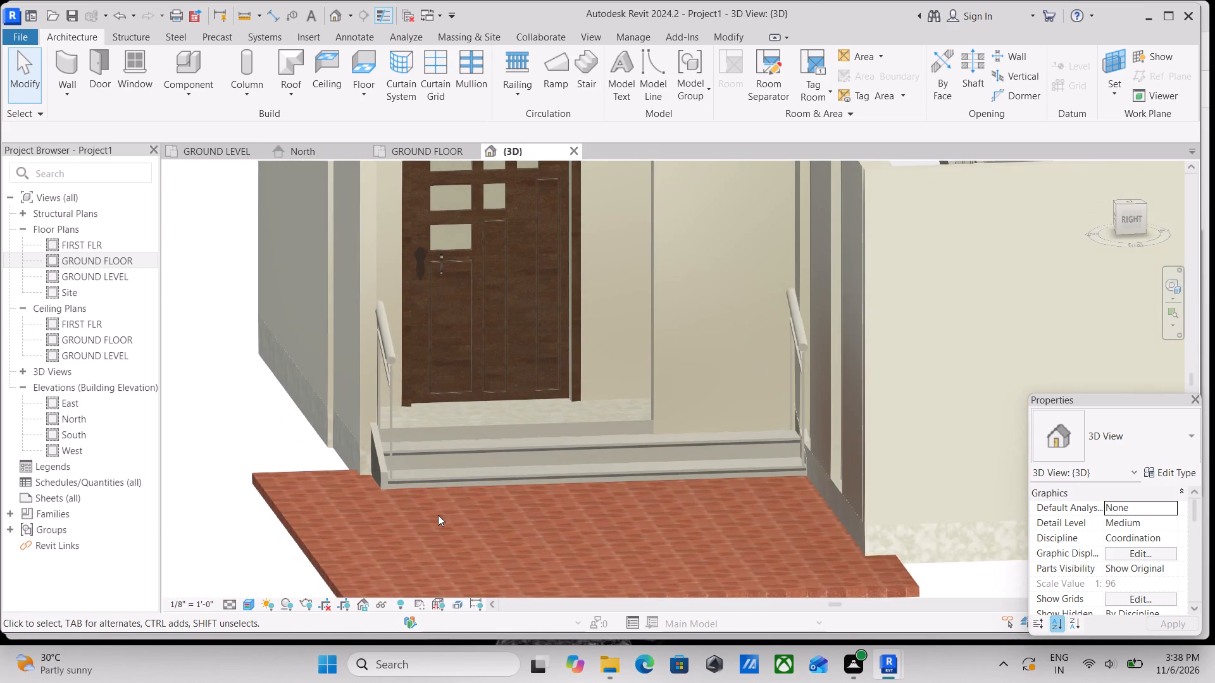
scroll(438, 515, "up", 3)
scroll(308, 514, "up", 4)
scroll(310, 514, "down", 3)
scroll(549, 526, "down", 3)
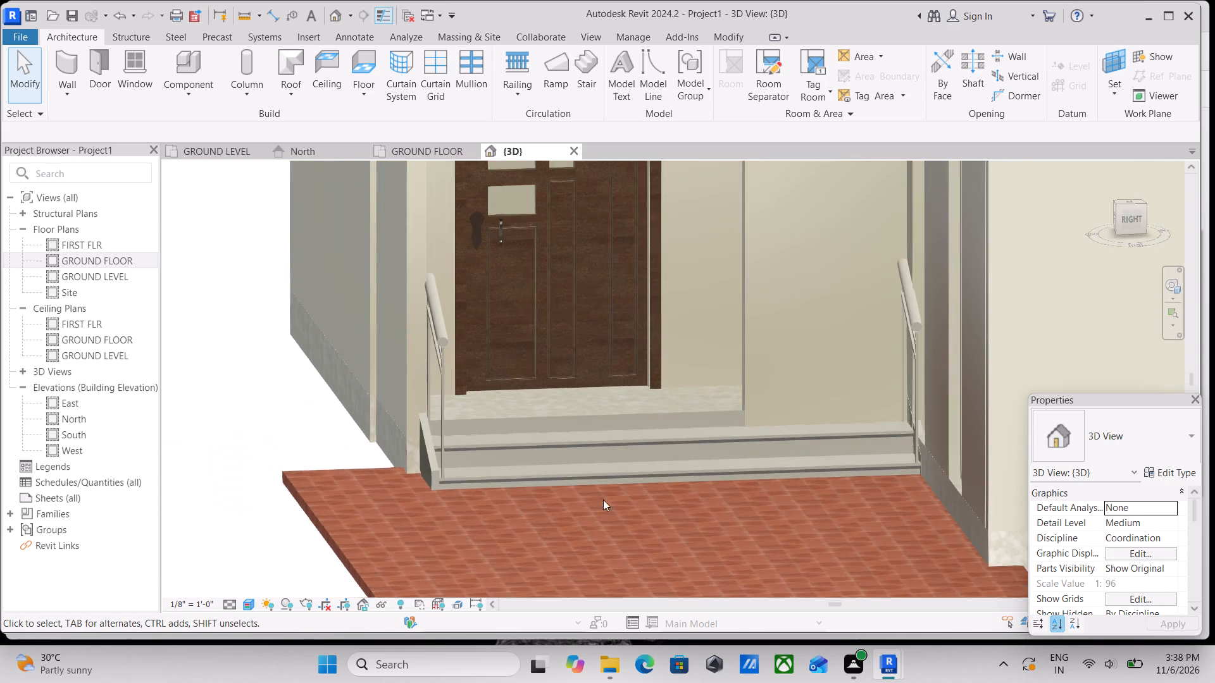
scroll(603, 500, "down", 2)
middle_click_drag(637, 495, 495, 454)
scroll(683, 474, "up", 2)
scroll(608, 470, "up", 2)
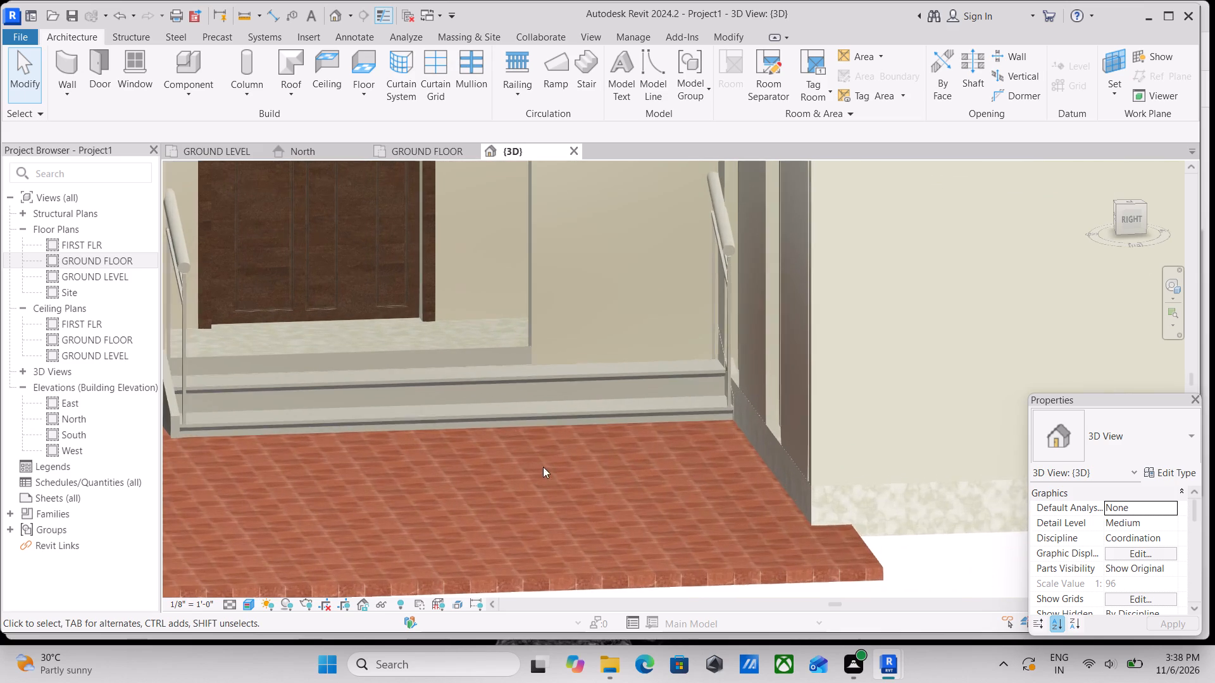
middle_click_drag(543, 467, 664, 553)
scroll(496, 498, "down", 3)
middle_click_drag(514, 528, 554, 586)
scroll(498, 501, "up", 10)
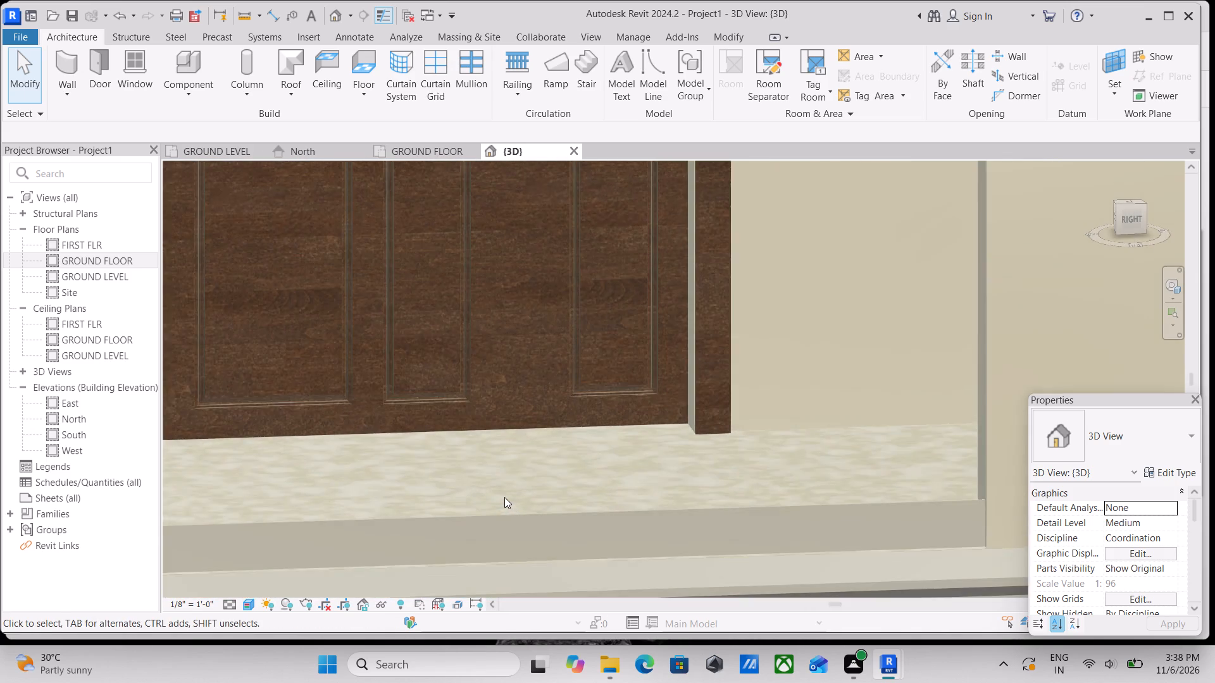
scroll(504, 497, "up", 4)
scroll(504, 497, "down", 17)
scroll(511, 494, "up", 1)
scroll(511, 494, "down", 2)
middle_click_drag(511, 494, 525, 560)
scroll(527, 560, "up", 1)
scroll(560, 469, "up", 3)
scroll(560, 469, "down", 8)
middle_click_drag(594, 487, 535, 419)
middle_click_drag(568, 472, 733, 475, "shift")
middle_click_drag(766, 508, 663, 496)
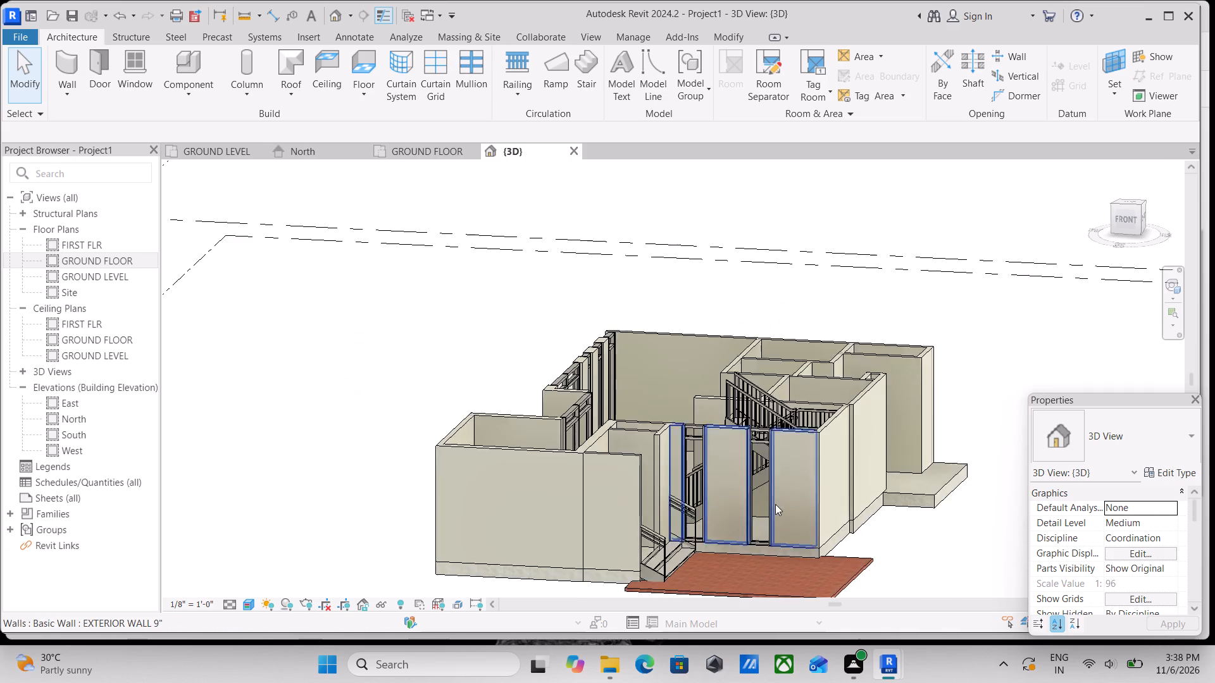
scroll(775, 504, "up", 6)
scroll(752, 386, "up", 1)
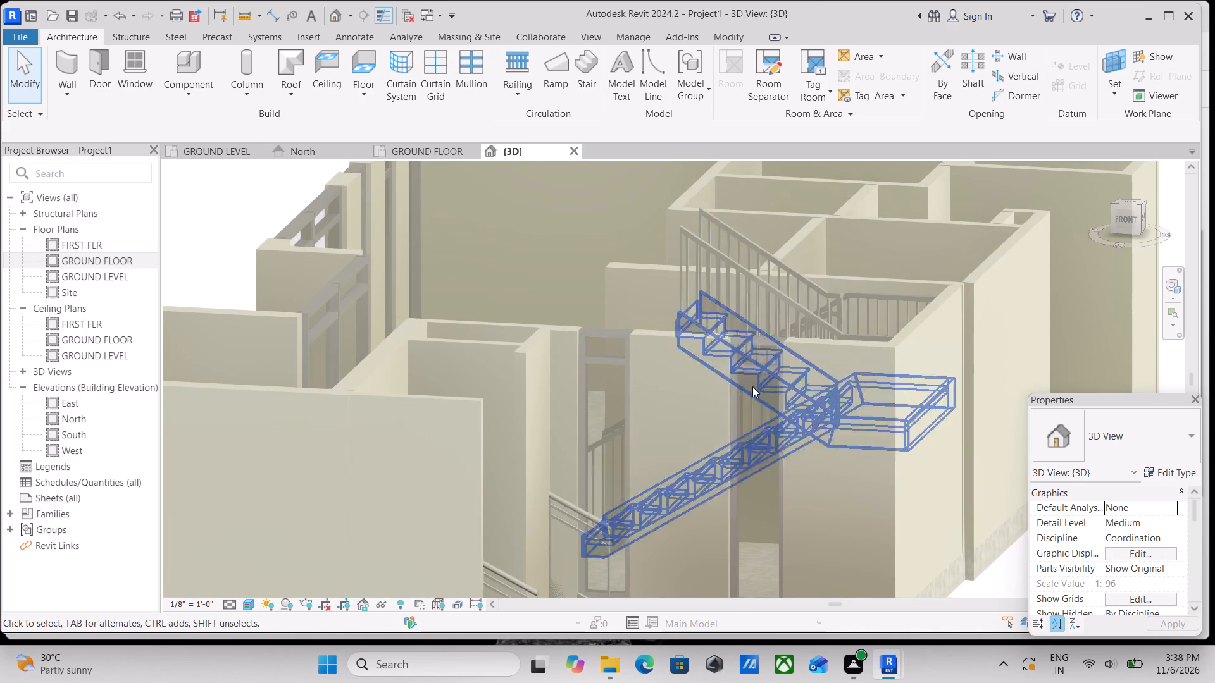
scroll(752, 386, "up", 2)
scroll(741, 405, "down", 13)
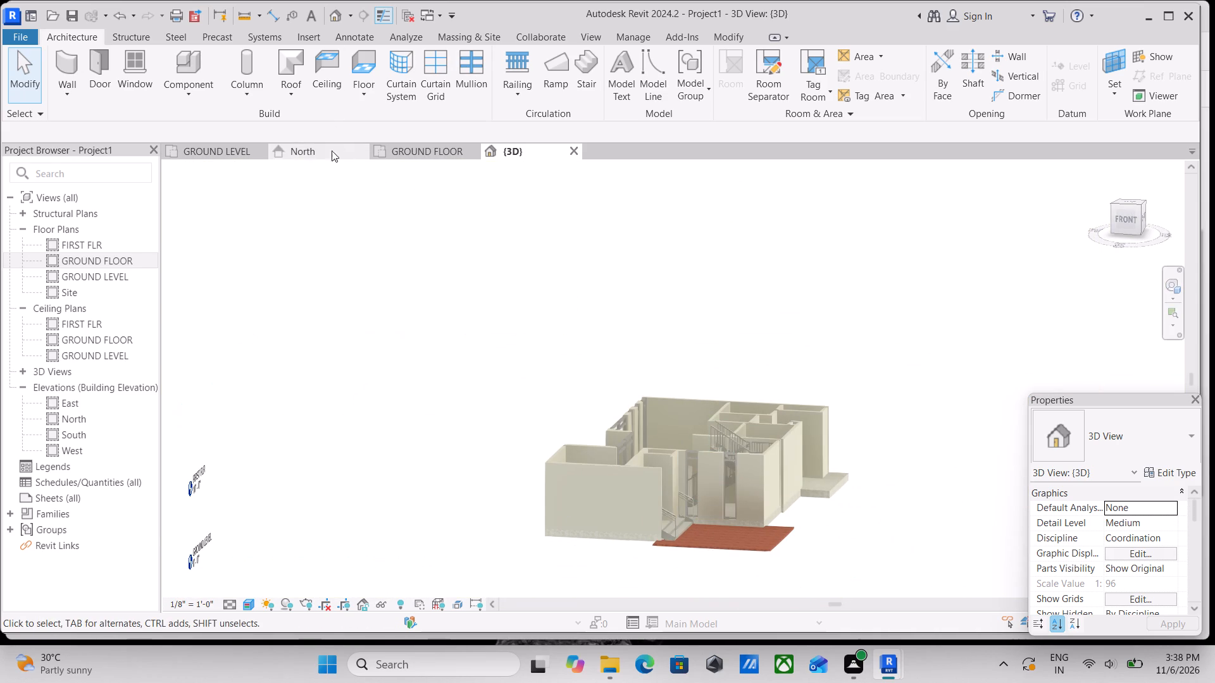
Return to the GROUND FLOOR plan around the main entrance door.
left_click(397, 149)
scroll(550, 361, "down", 2)
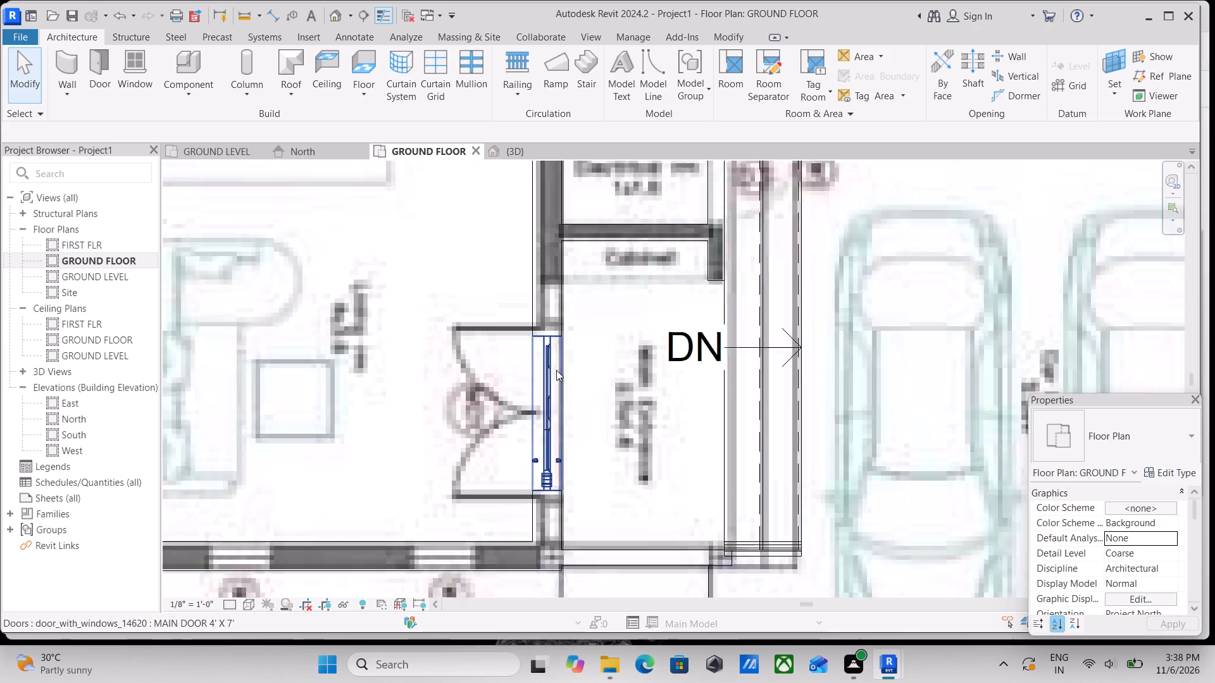
Study the house rendering above the plans, checking the facade windows, main entrance, steps and carport wall.
scroll(556, 370, "down", 15)
middle_click_drag(580, 366, 588, 515)
middle_click_drag(645, 352, 640, 444)
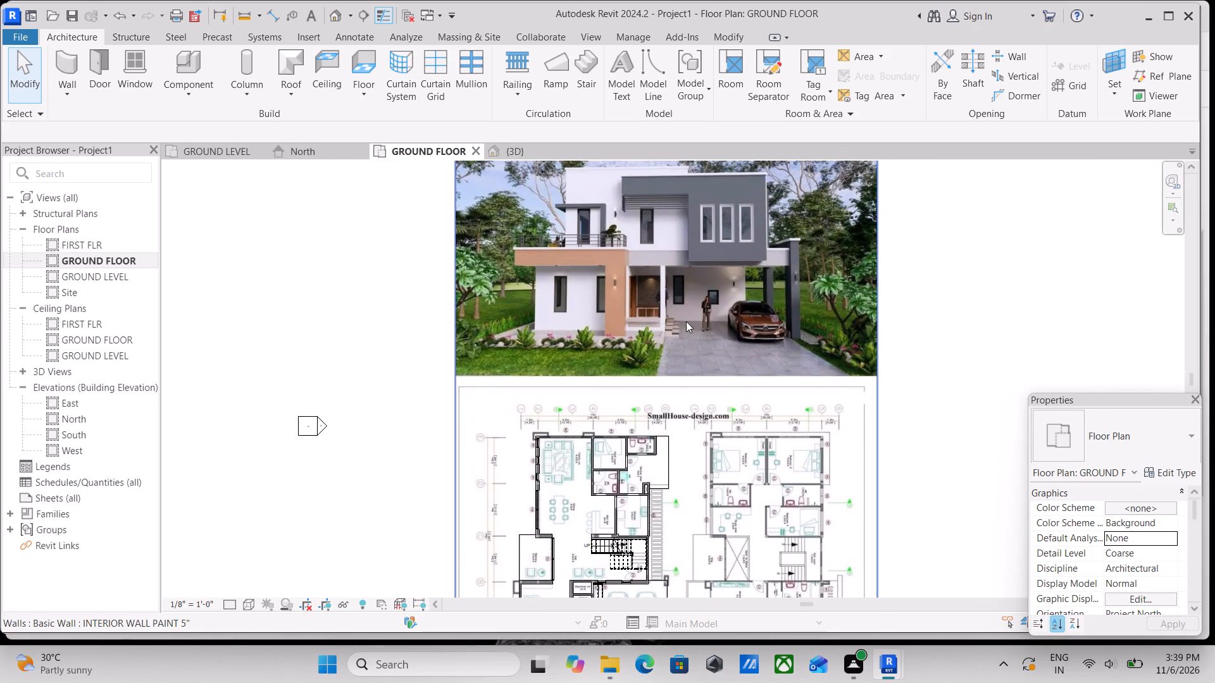
scroll(728, 274, "up", 3)
scroll(668, 288, "up", 7)
scroll(682, 365, "up", 3)
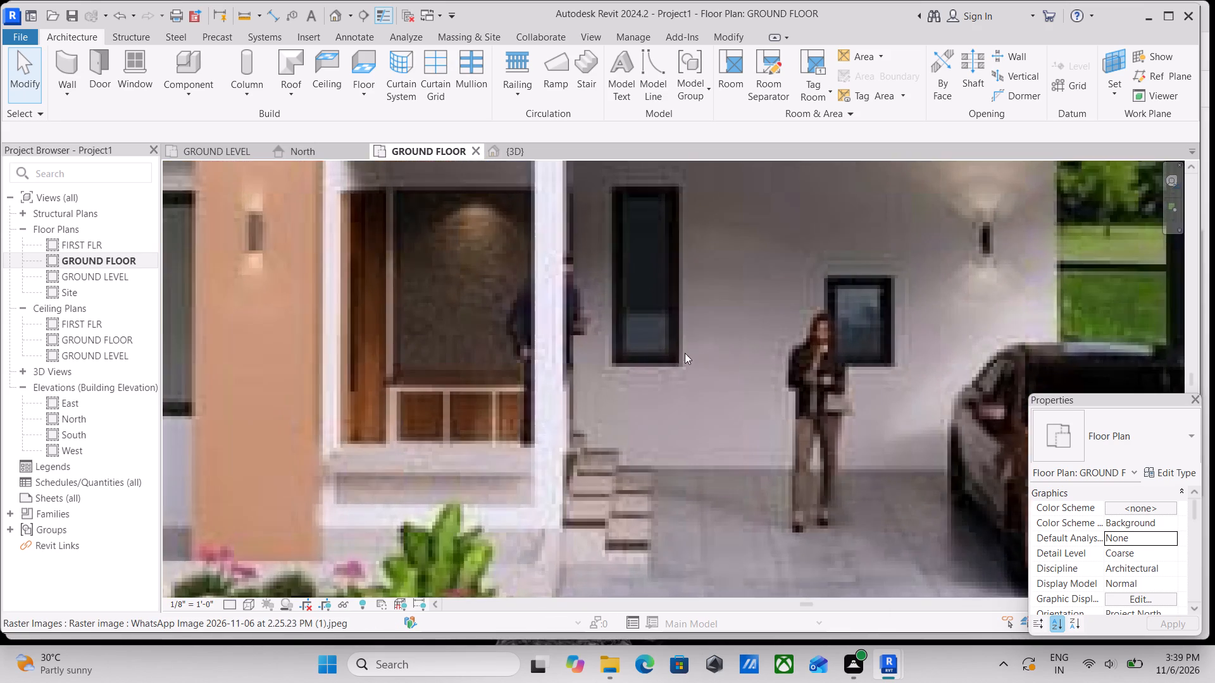
scroll(685, 348, "up", 4)
scroll(619, 324, "down", 5)
middle_click_drag(664, 343, 666, 388)
scroll(665, 383, "down", 1)
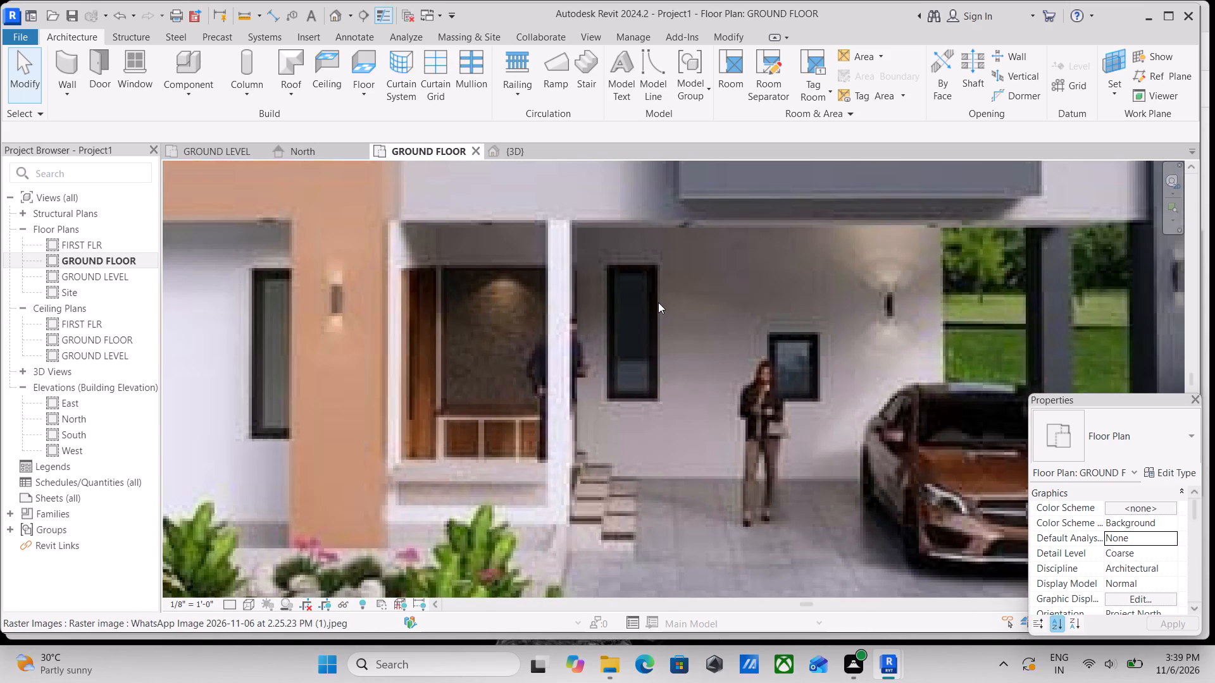
scroll(659, 331, "down", 2)
middle_click_drag(611, 395, 739, 401)
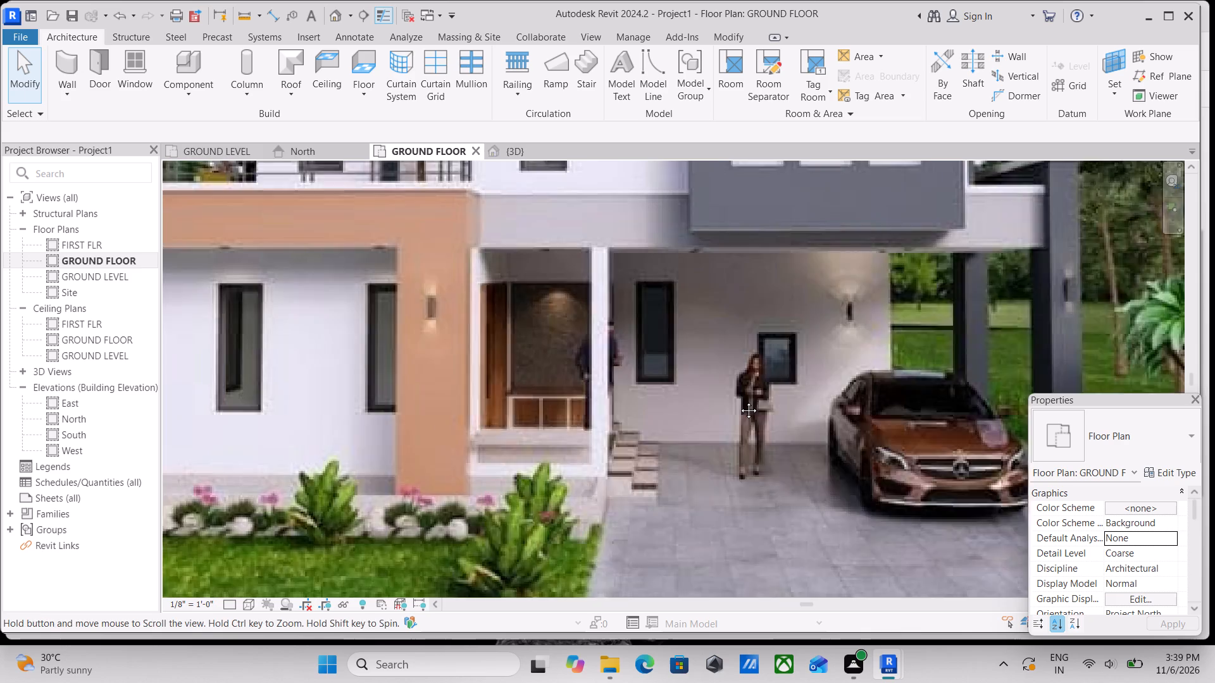
middle_click_drag(739, 401, 795, 405)
scroll(411, 360, "up", 10)
scroll(509, 415, "down", 8)
middle_click_drag(554, 399, 275, 422)
scroll(560, 407, "down", 3)
middle_click_drag(585, 408, 426, 419)
scroll(591, 391, "up", 3)
scroll(646, 391, "up", 3)
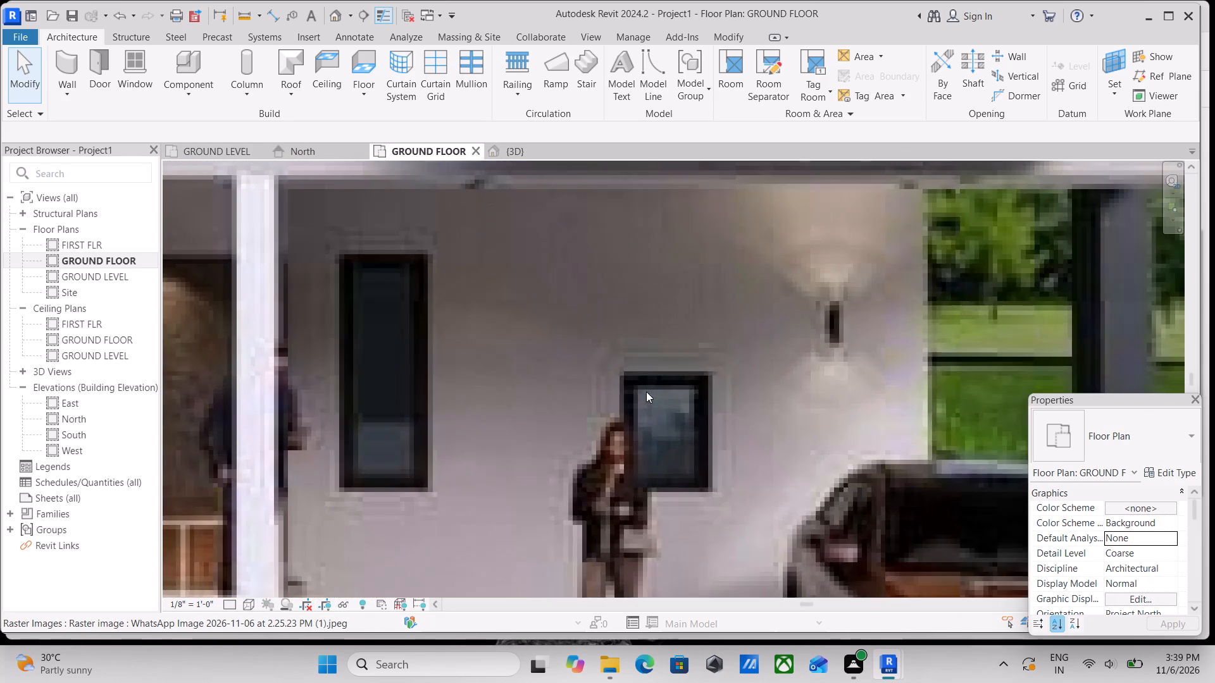
scroll(646, 391, "up", 1)
scroll(676, 401, "down", 11)
scroll(489, 264, "up", 2)
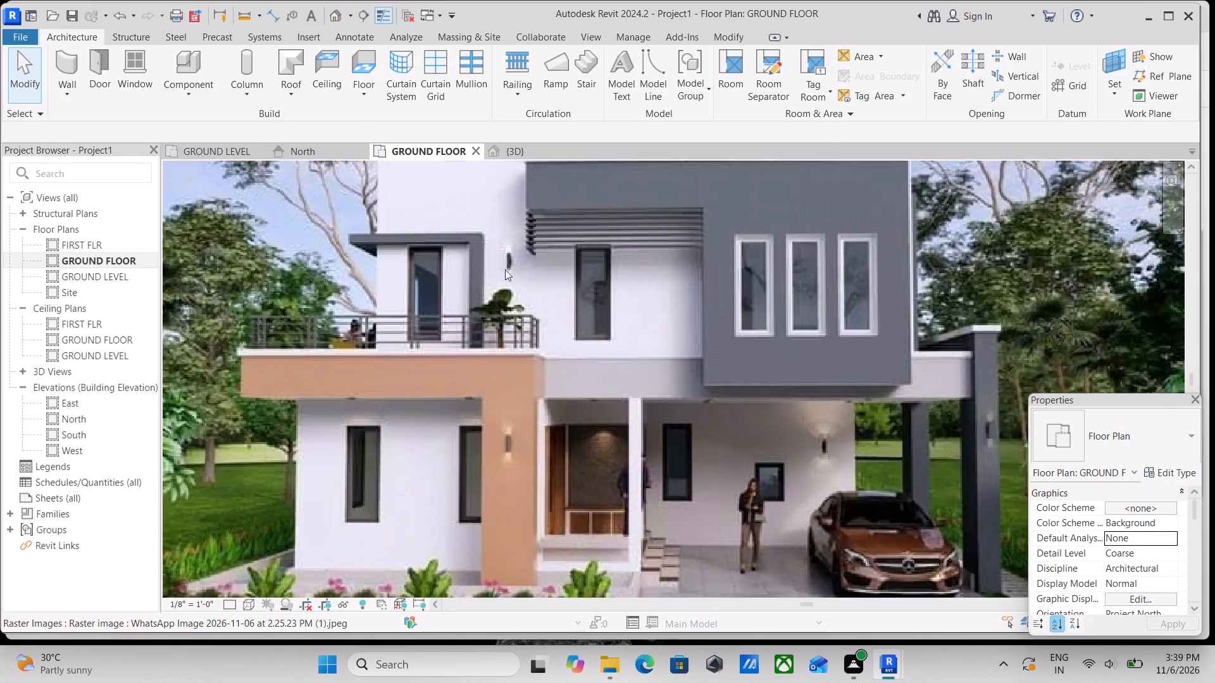
scroll(505, 269, "up", 9)
scroll(599, 309, "down", 9)
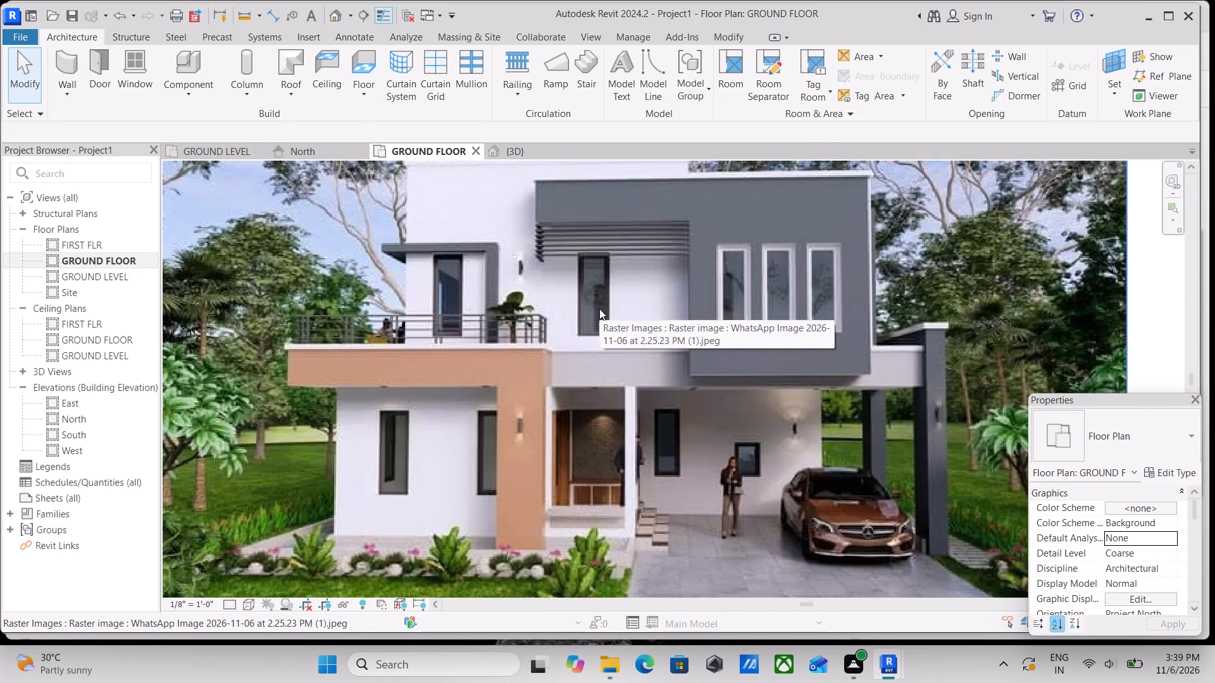
scroll(517, 433, "up", 15)
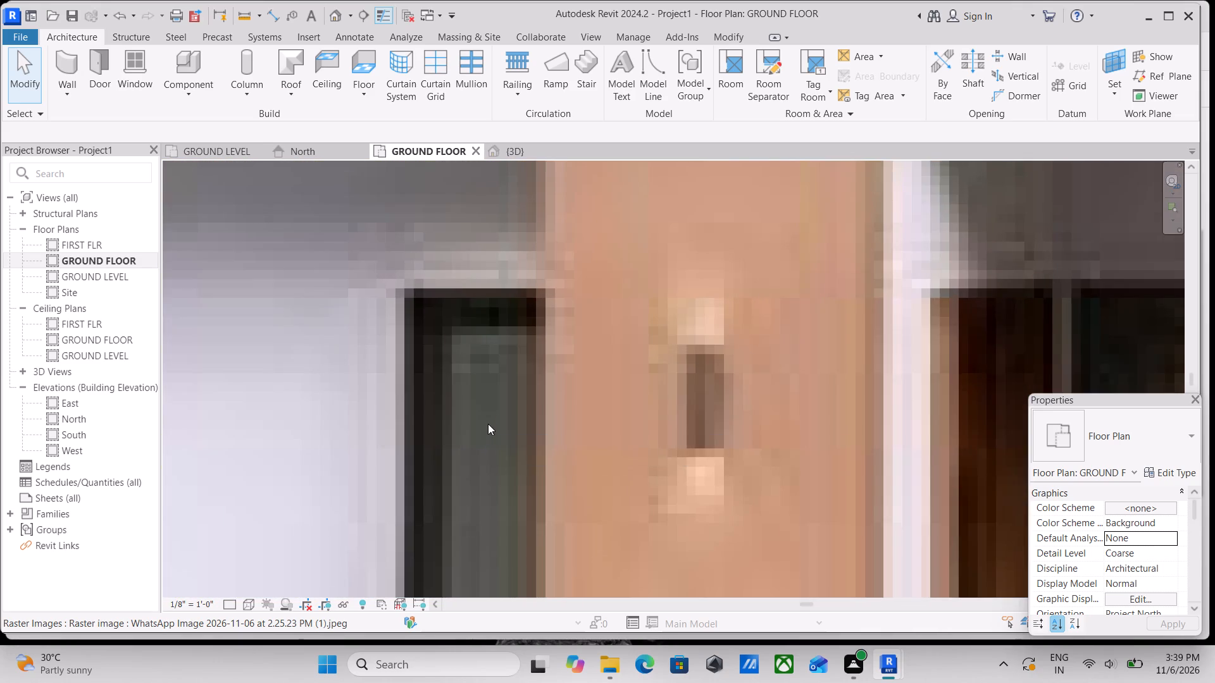
scroll(501, 415, "down", 6)
scroll(501, 415, "up", 1)
scroll(501, 415, "down", 10)
scroll(604, 345, "down", 2)
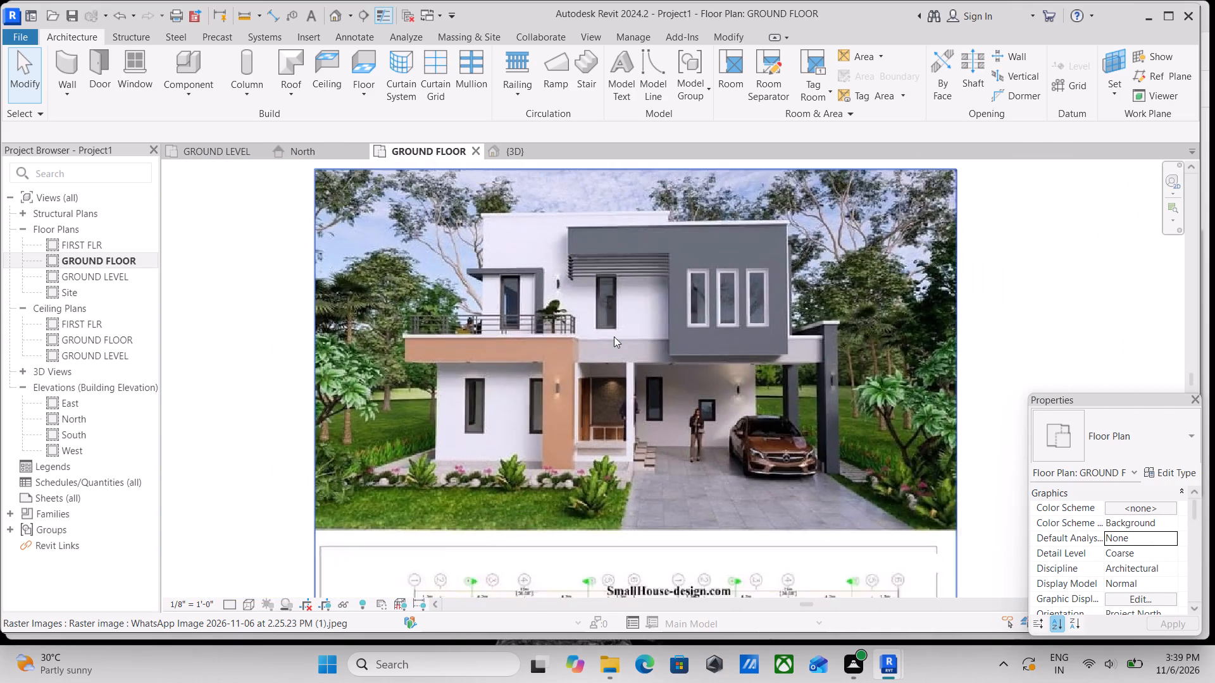
scroll(614, 336, "down", 2)
scroll(657, 311, "up", 7)
scroll(702, 309, "down", 4)
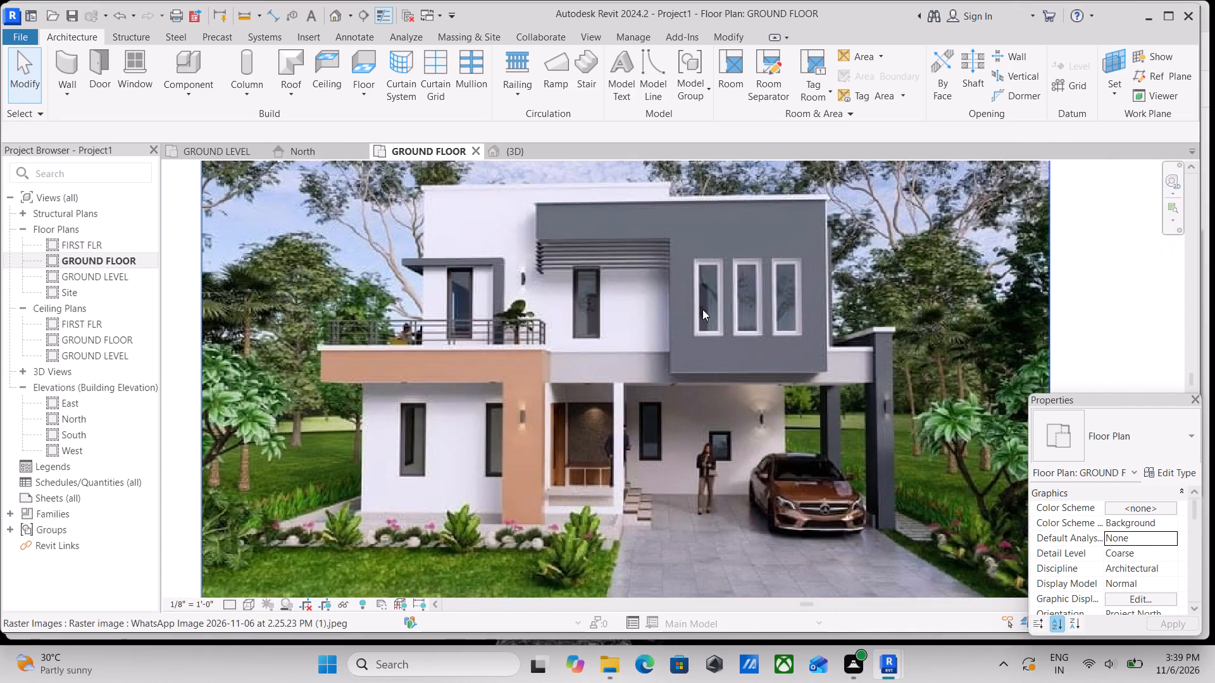
scroll(747, 343, "down", 1)
middle_click_drag(747, 347, 624, 353)
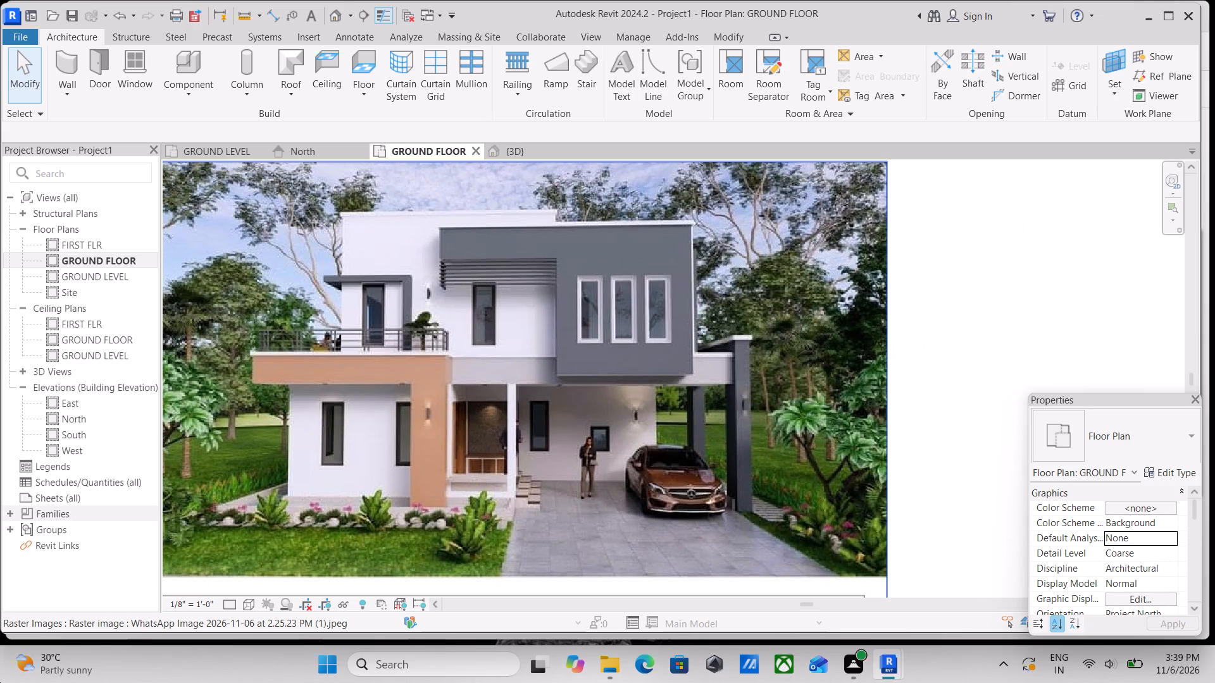
Examine the window openings along the exterior walls of the traced ground floor plan, from the family room to the living room.
scroll(822, 322, "down", 4)
scroll(647, 379, "down", 1)
middle_click_drag(655, 374, 740, 289)
scroll(775, 445, "up", 4)
middle_click_drag(730, 419, 790, 314)
middle_click_drag(759, 493, 797, 348)
scroll(800, 345, "up", 1)
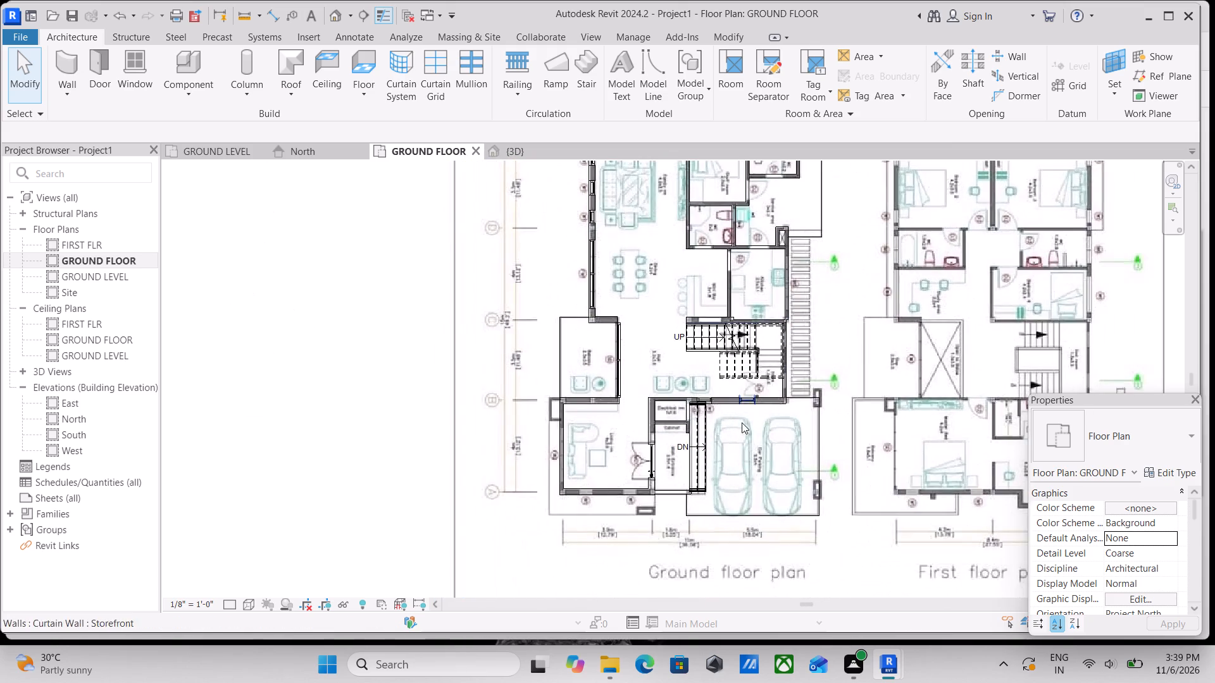
scroll(731, 431, "up", 4)
middle_click_drag(606, 457, 698, 345)
scroll(697, 345, "up", 1)
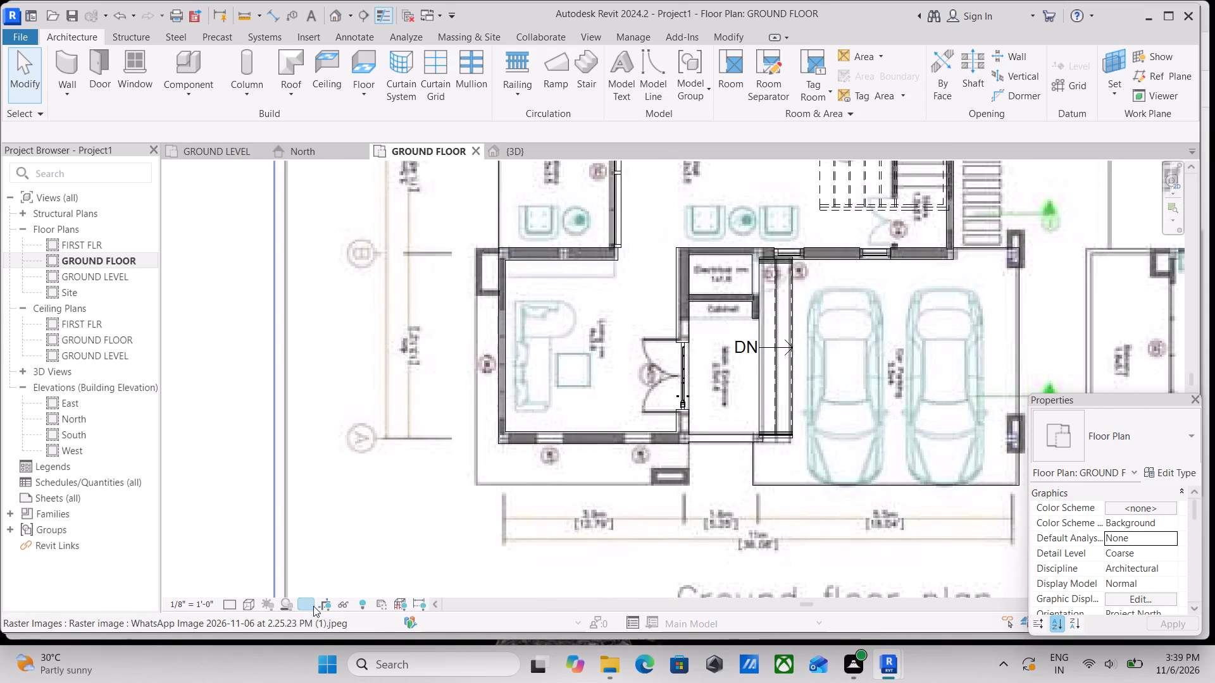
scroll(664, 476, "down", 3)
middle_click_drag(737, 467, 721, 513)
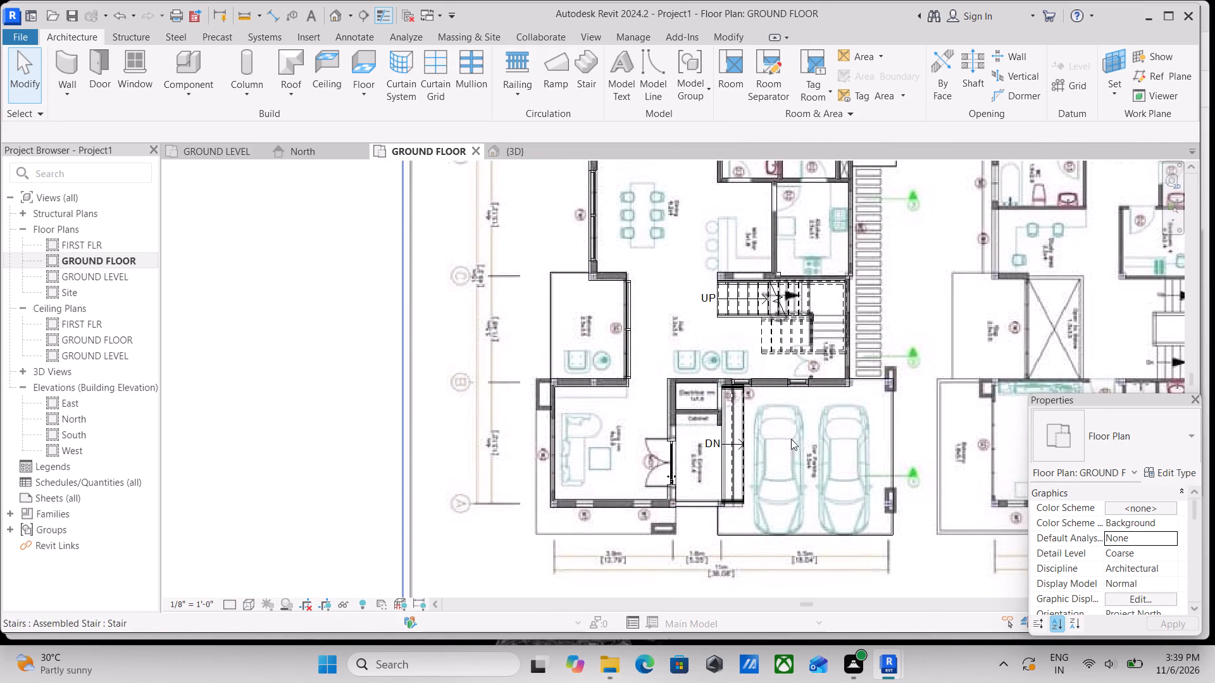
middle_click_drag(800, 434, 750, 472)
scroll(816, 423, "down", 1)
middle_click_drag(816, 423, 796, 510)
scroll(814, 400, "down", 3)
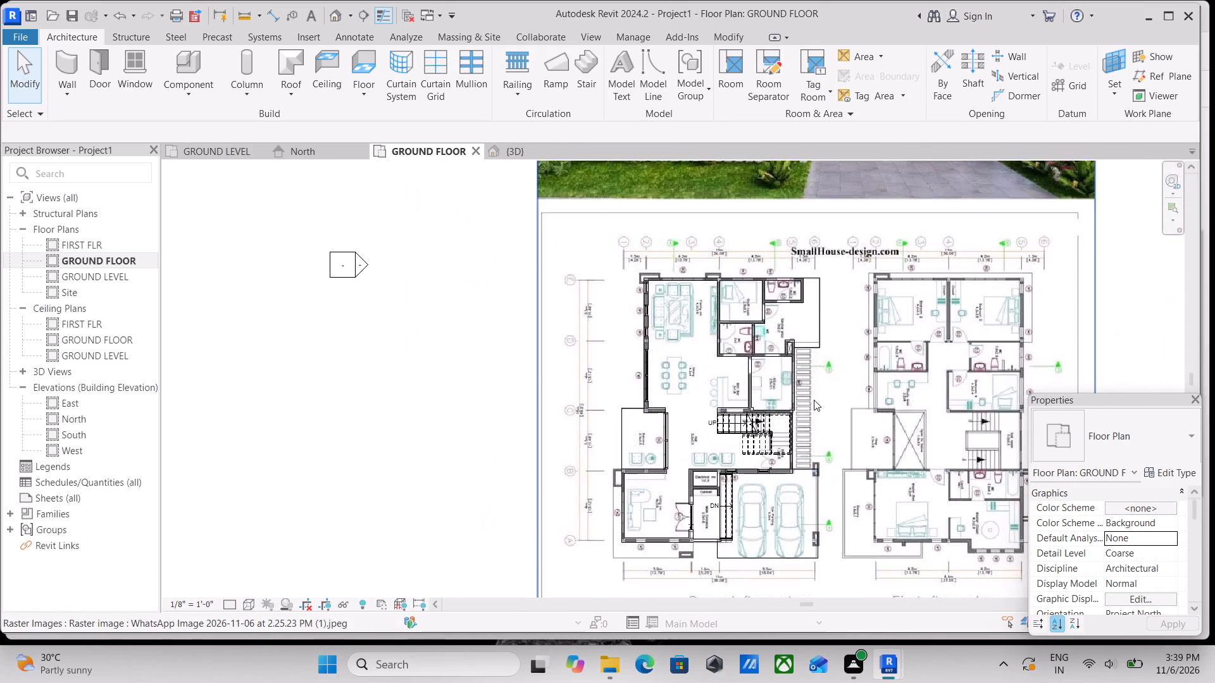
scroll(814, 400, "down", 3)
middle_click_drag(813, 402, 775, 514)
scroll(720, 395, "up", 3)
scroll(628, 450, "up", 2)
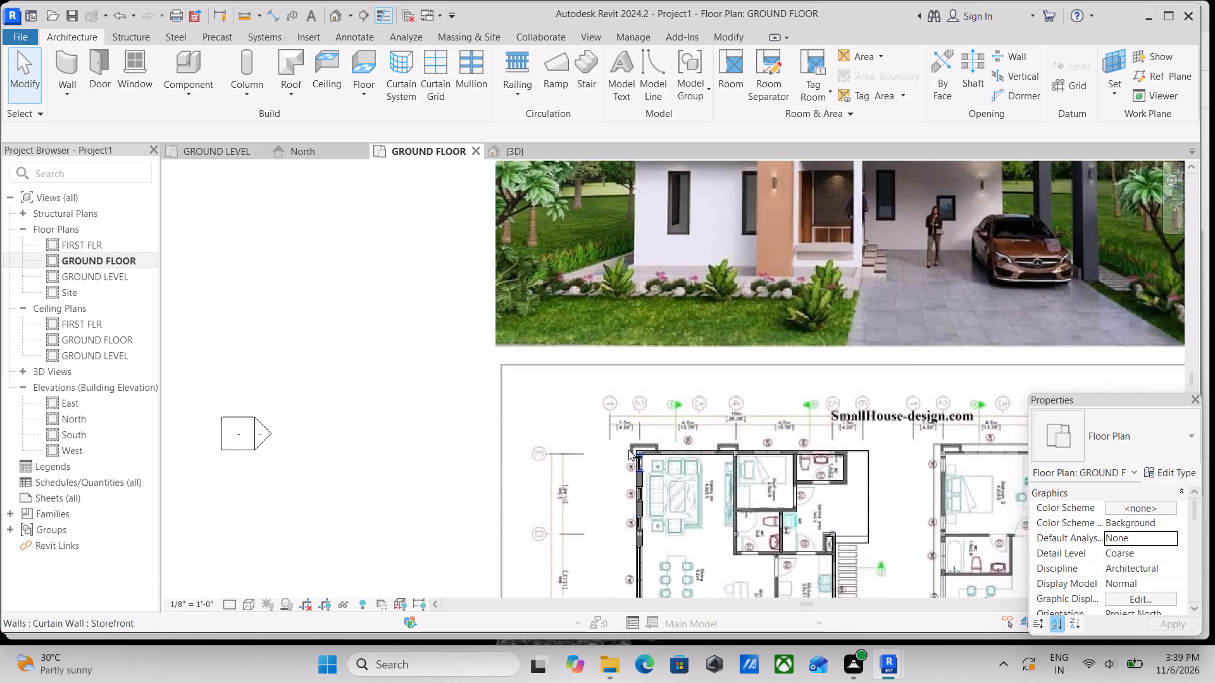
scroll(628, 450, "up", 8)
middle_click_drag(645, 453, 611, 383)
scroll(610, 379, "up", 1)
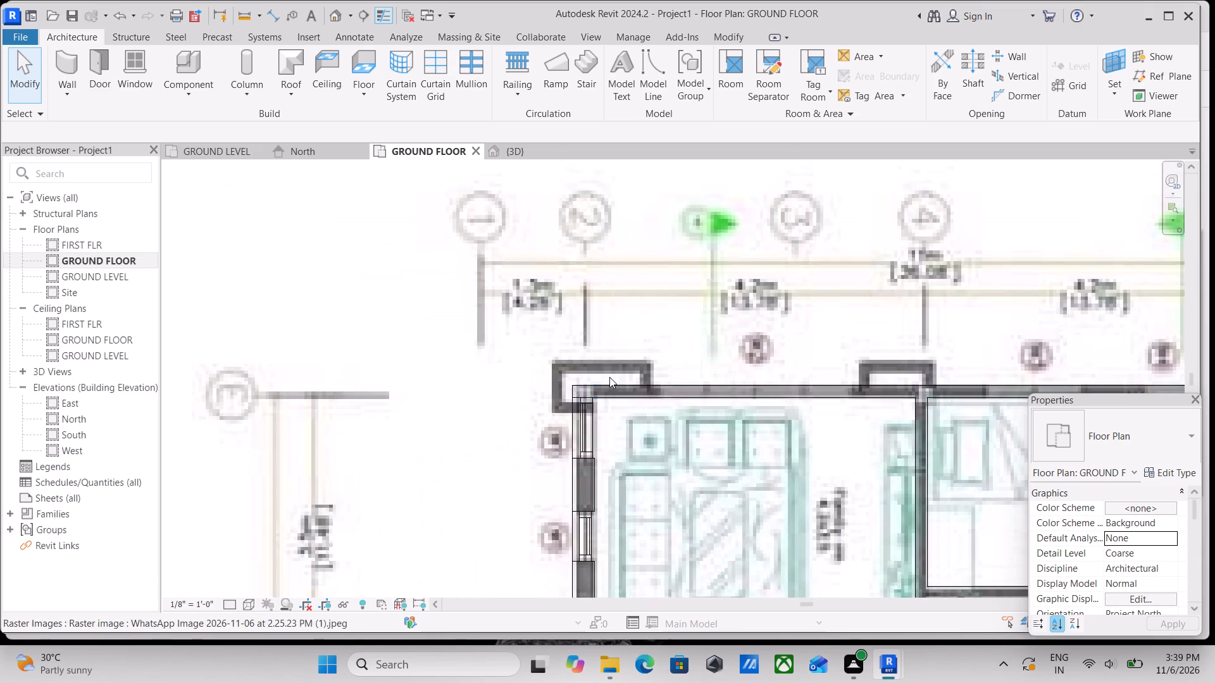
scroll(569, 431, "down", 2)
middle_click_drag(569, 431, 573, 343)
scroll(601, 418, "down", 3)
middle_click_drag(601, 422, 616, 353)
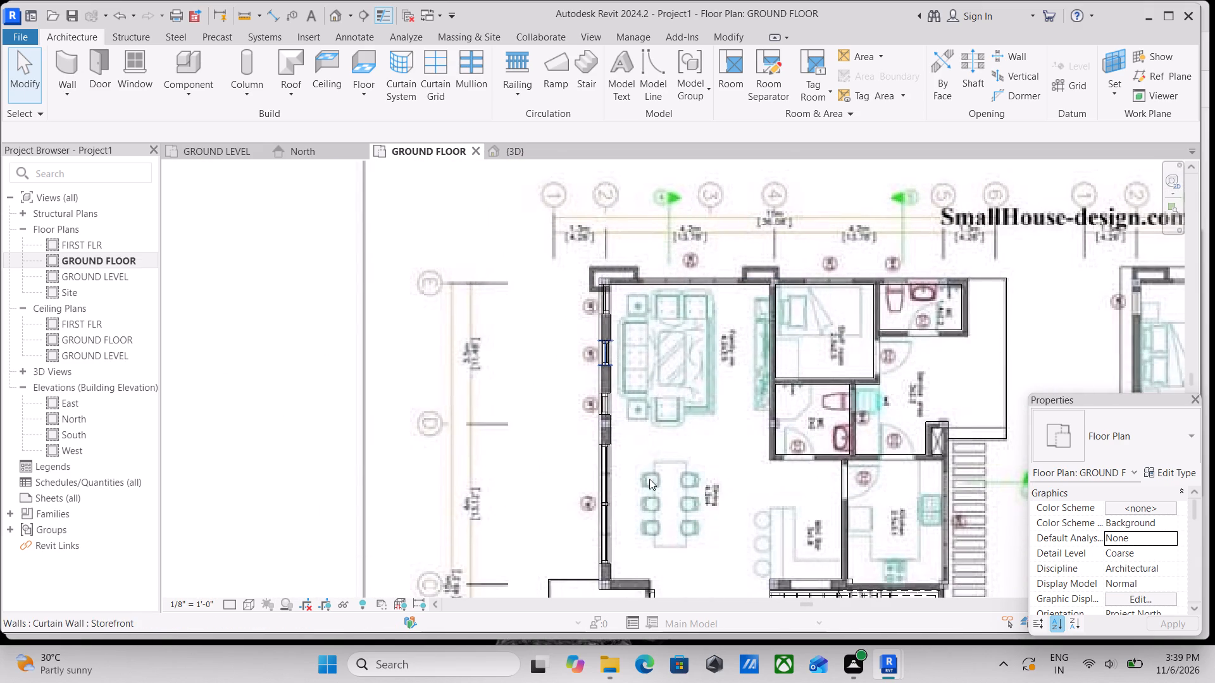
middle_click_drag(649, 479, 662, 391)
scroll(625, 434, "down", 2)
middle_click_drag(623, 440, 629, 376)
middle_click_drag(710, 522, 711, 412)
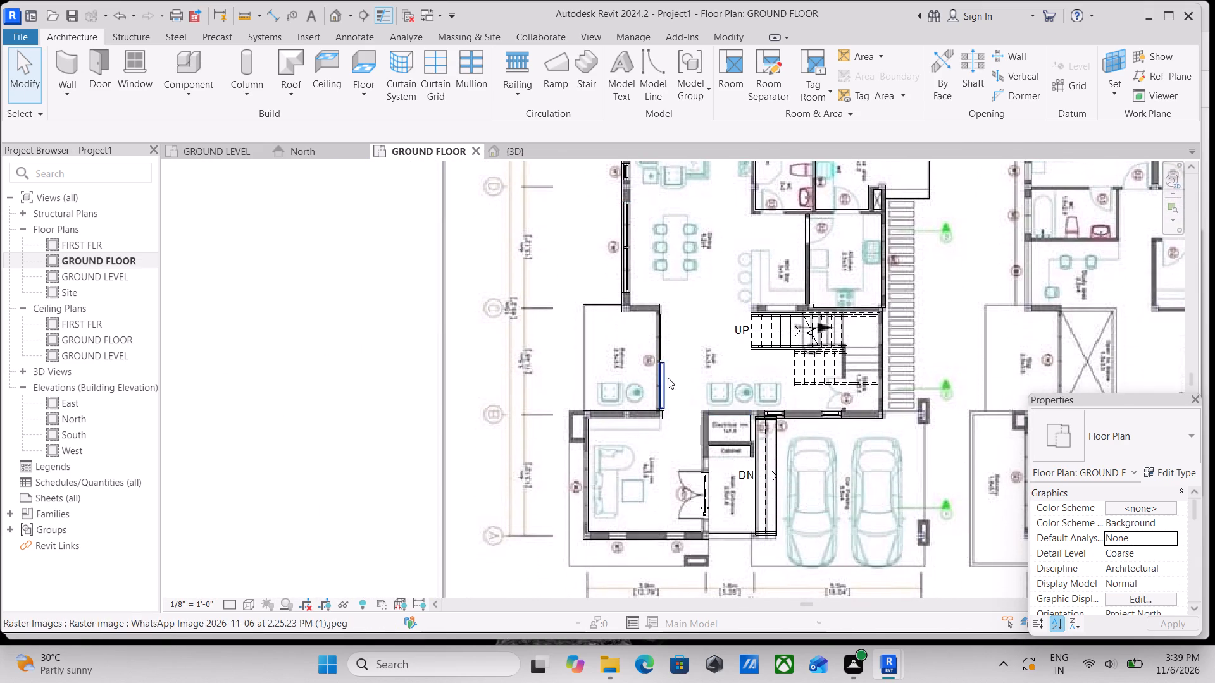
scroll(665, 370, "up", 3)
middle_click_drag(730, 426, 727, 380)
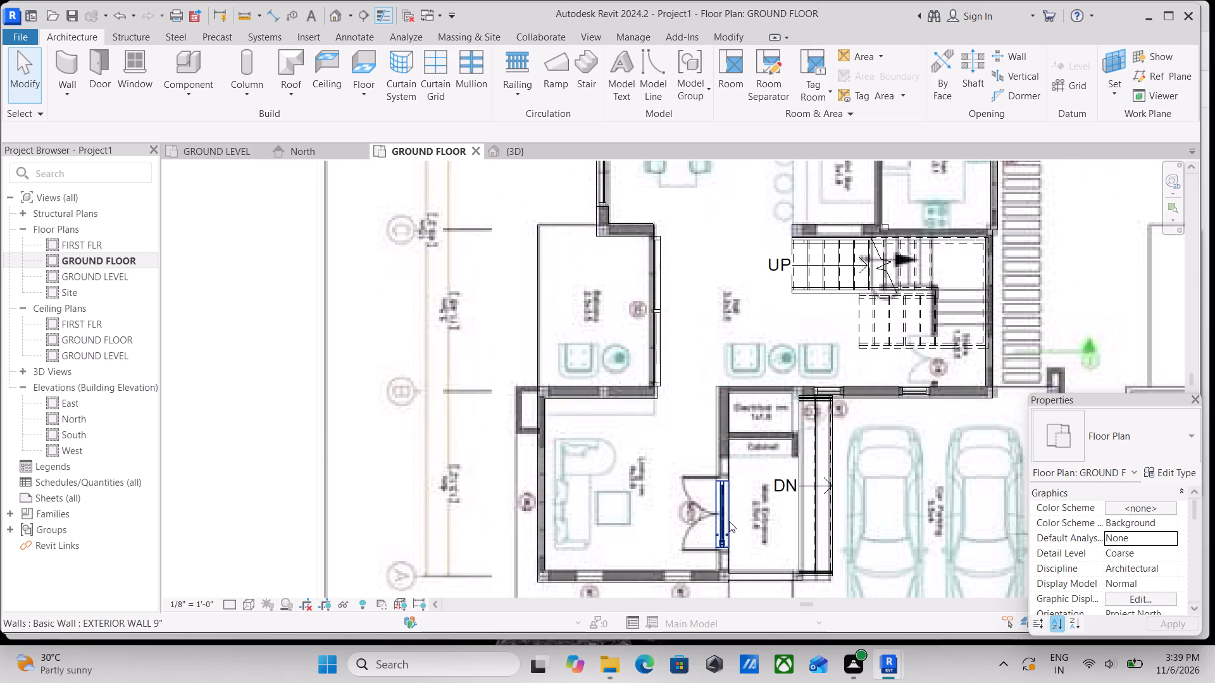
middle_click_drag(729, 520, 747, 434)
middle_click_drag(822, 498, 830, 452)
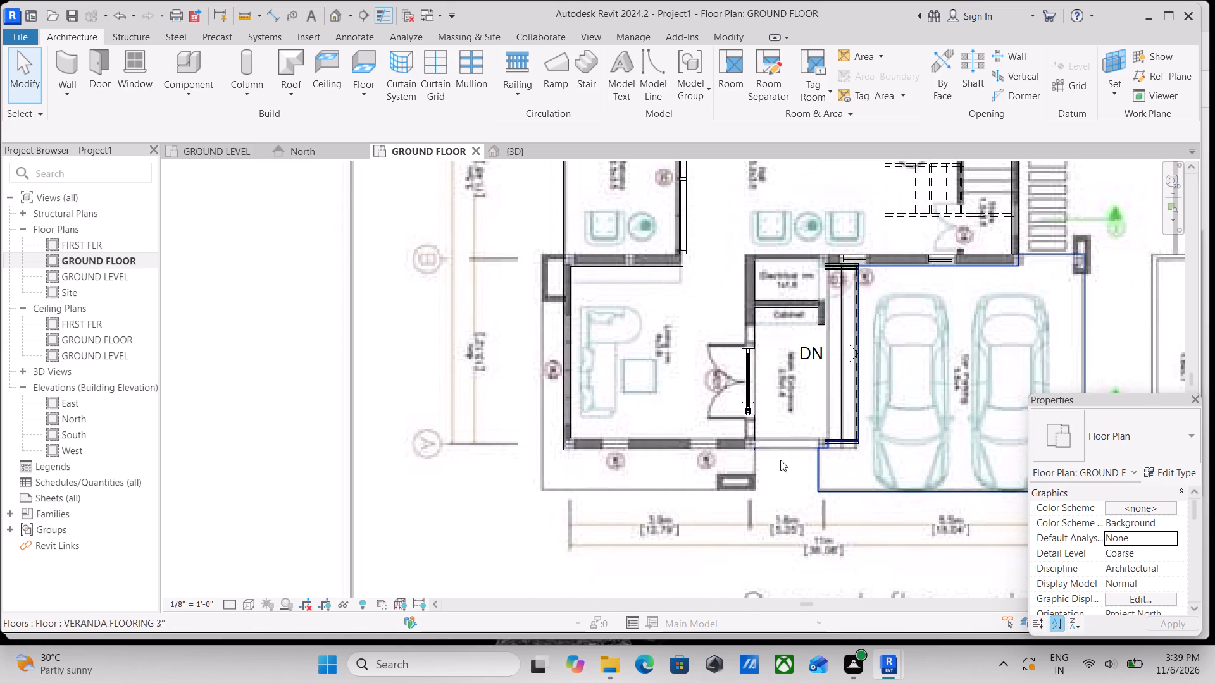
scroll(621, 464, "up", 6)
middle_click_drag(632, 445, 646, 466)
scroll(854, 468, "up", 2)
middle_click_drag(648, 422, 677, 437)
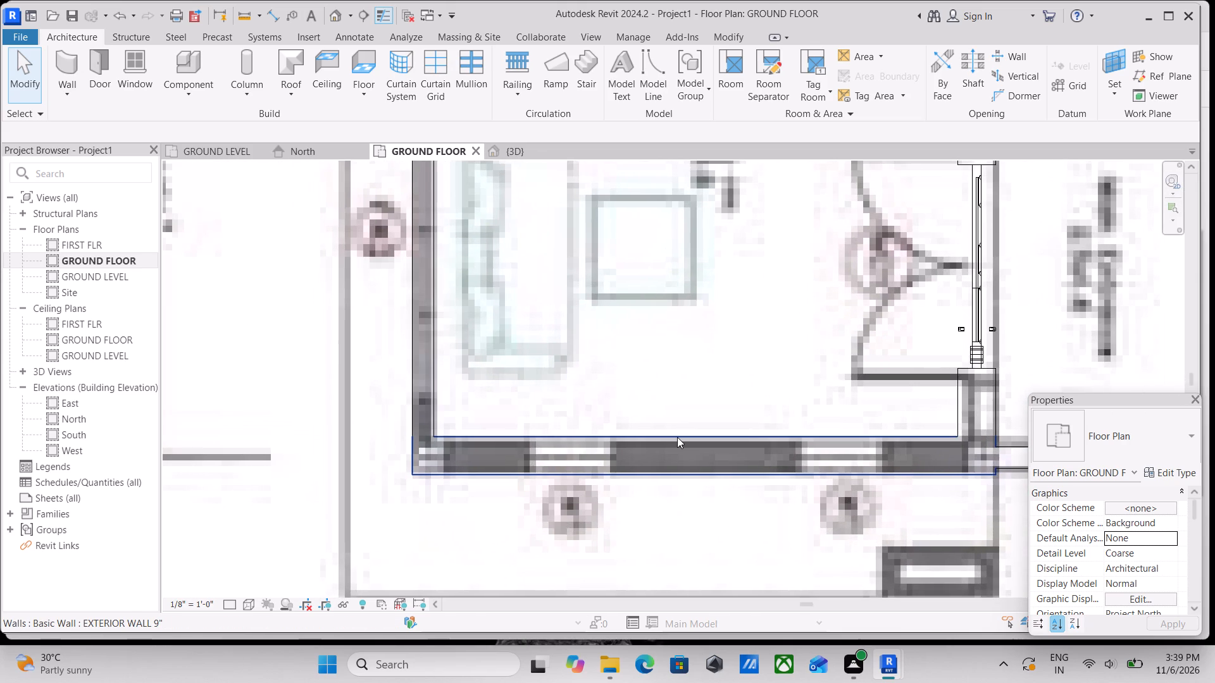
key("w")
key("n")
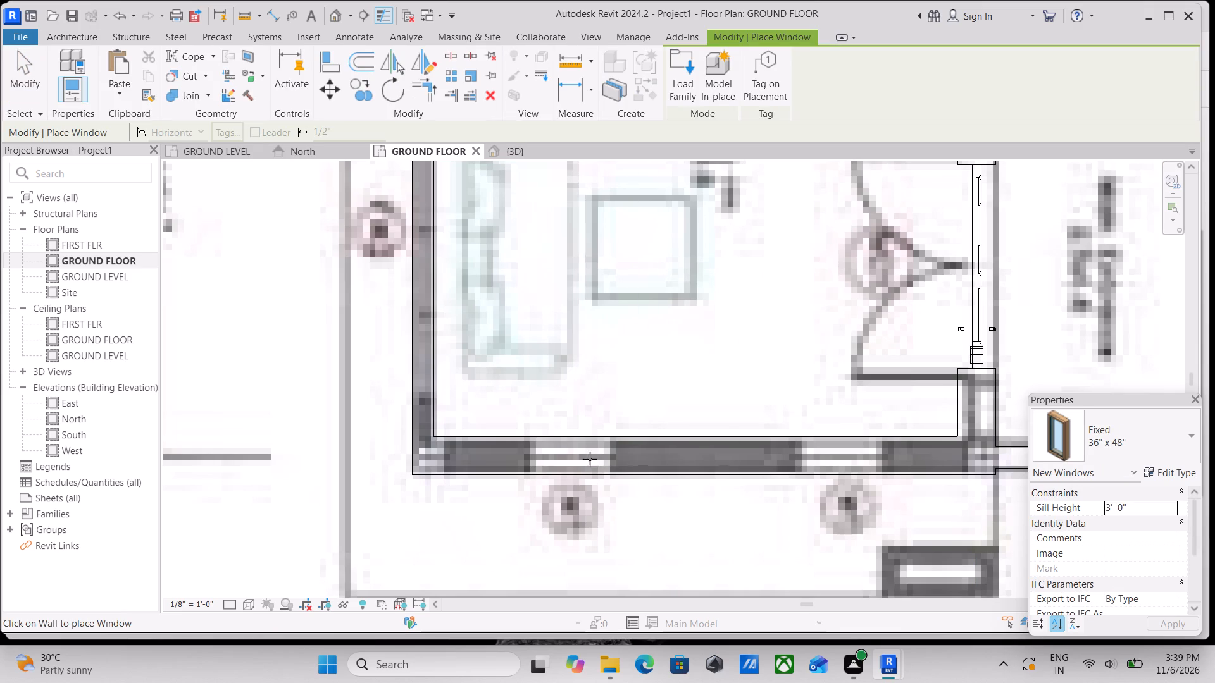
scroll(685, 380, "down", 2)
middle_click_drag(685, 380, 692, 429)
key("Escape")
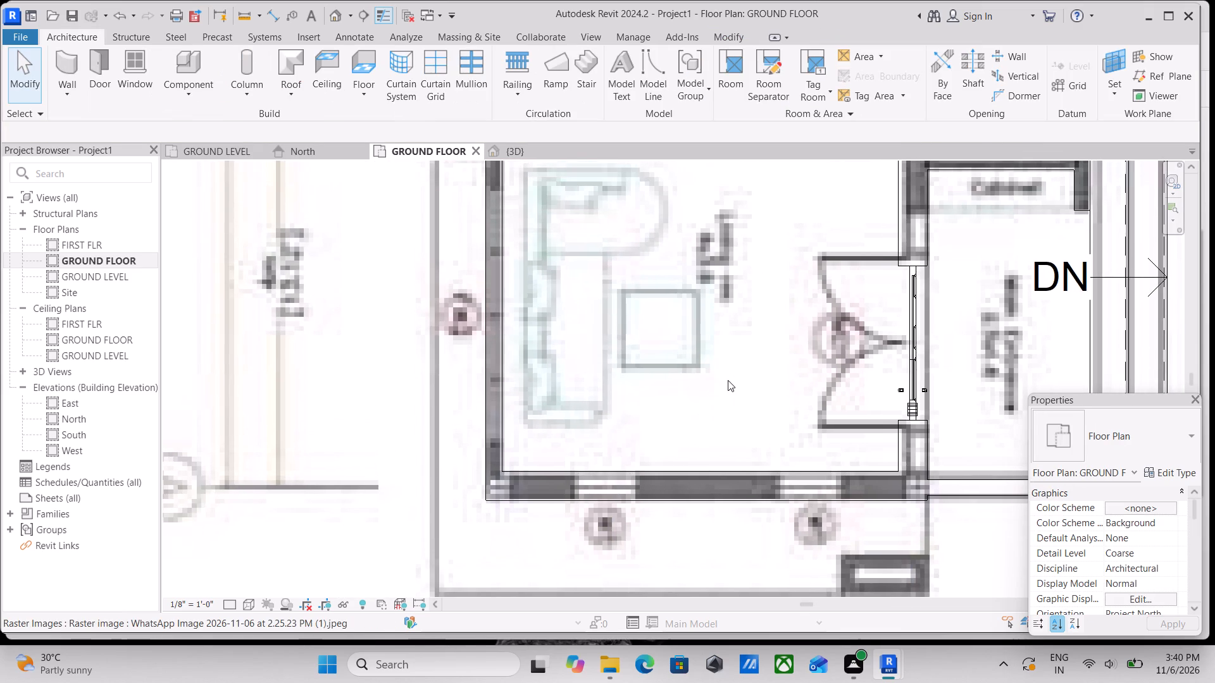
Draw a Storefront curtain wall about 1'-10" long in the living room's grid A wall, in the window opening farther from the main entrance.
scroll(728, 380, "down", 3)
middle_click_drag(728, 380, 768, 471)
type("WA")
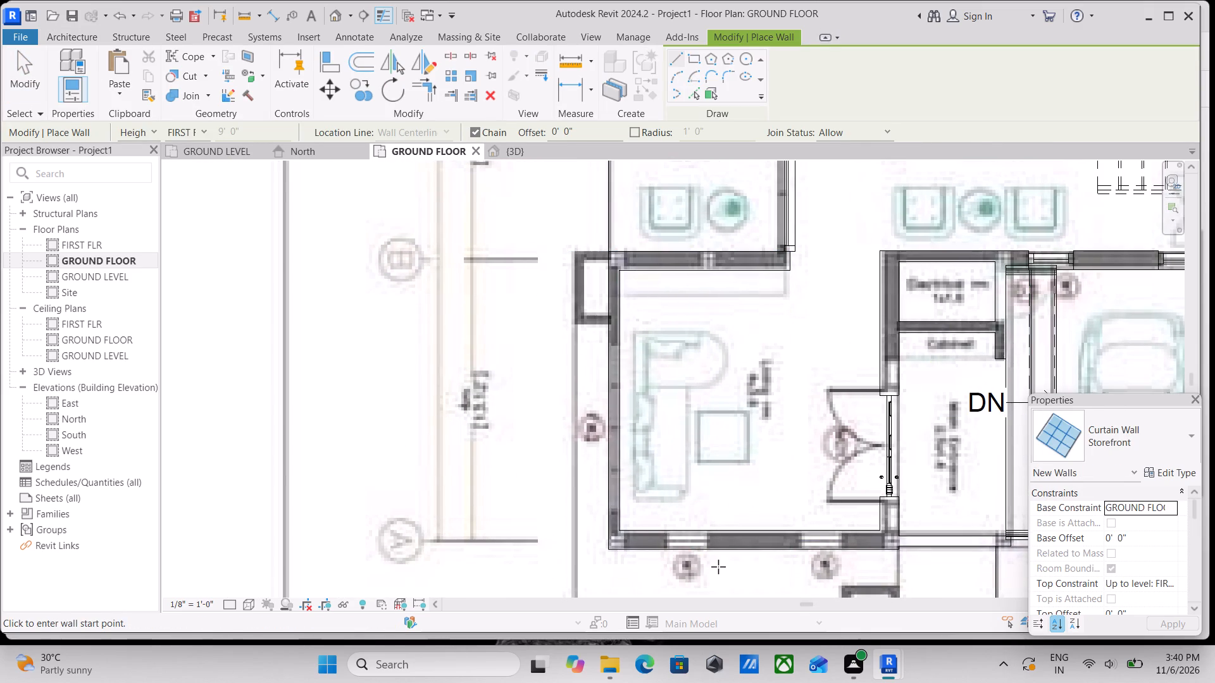
scroll(720, 567, "up", 16)
scroll(681, 491, "up", 4)
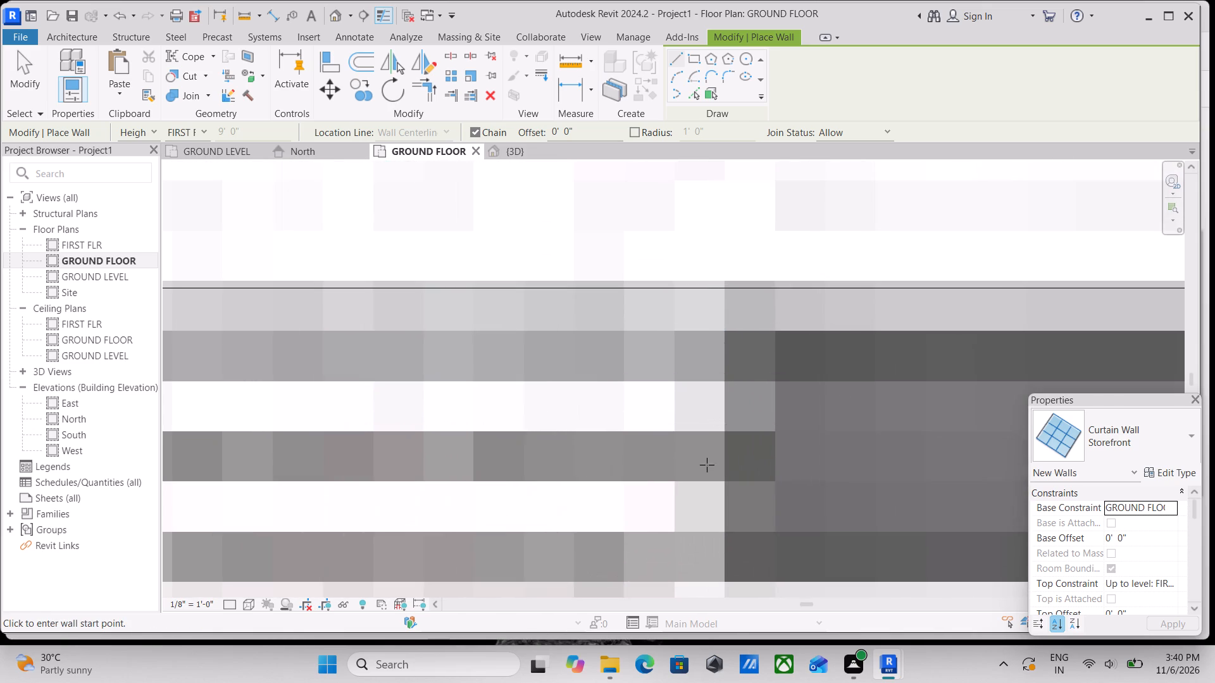
left_click(777, 455)
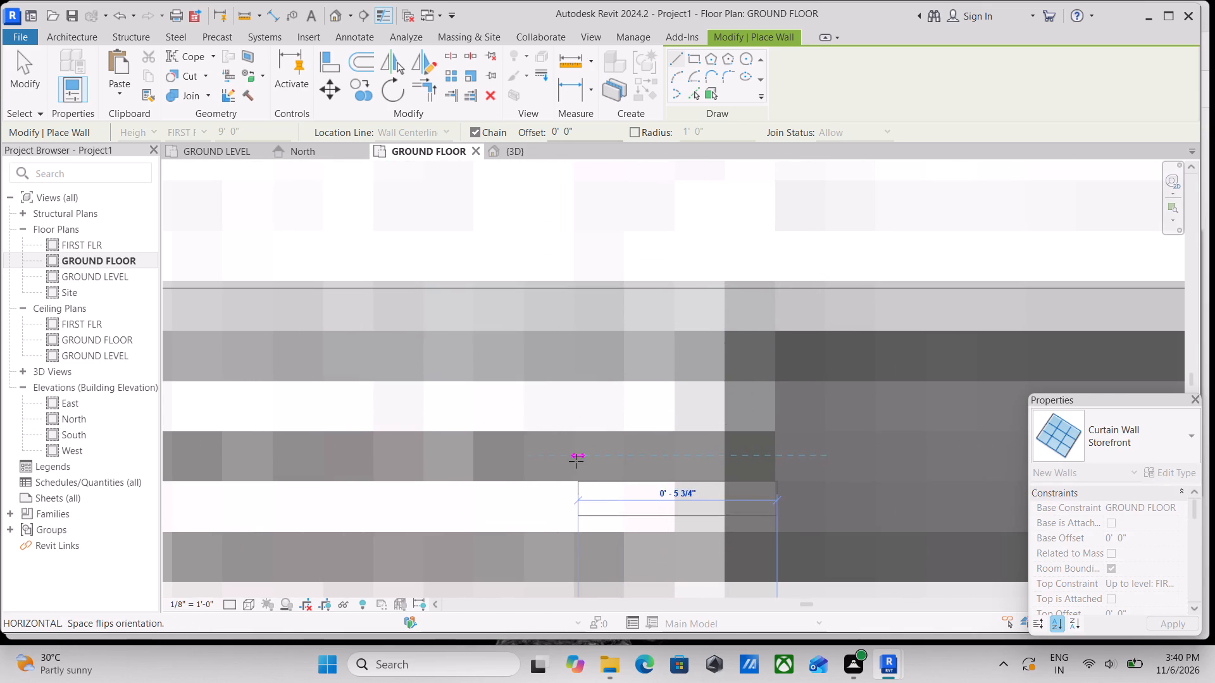
middle_click_drag(576, 461, 766, 392)
middle_click_drag(468, 374, 717, 381)
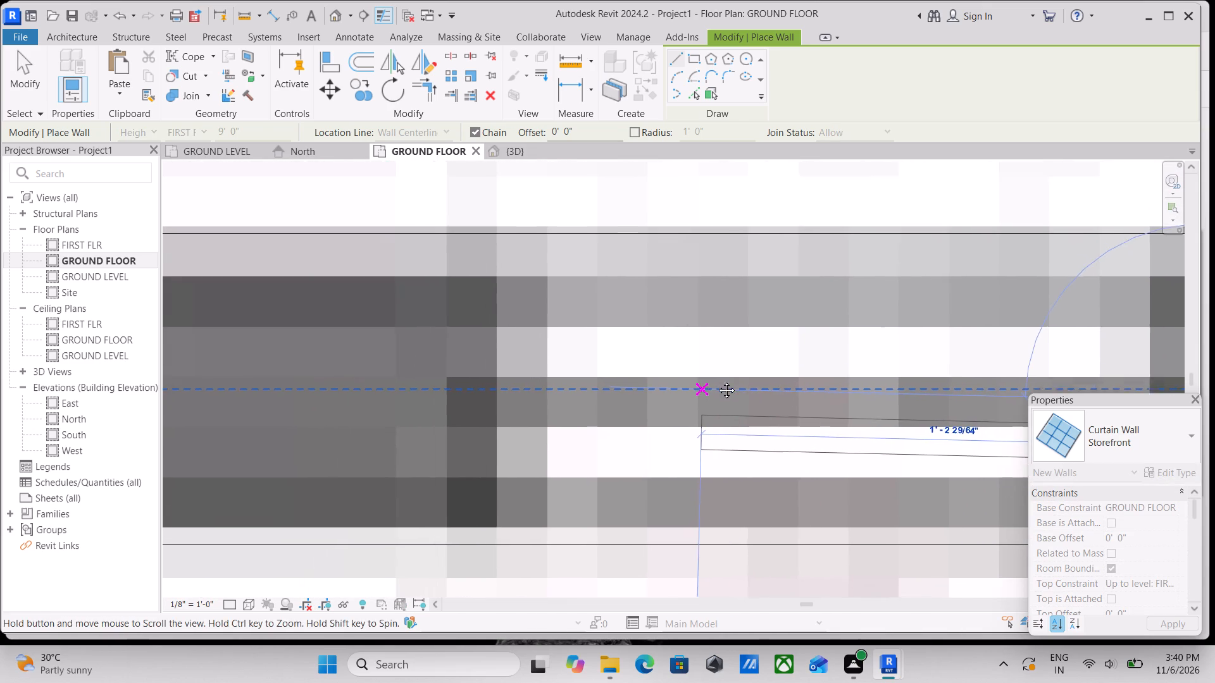
middle_click_drag(717, 381, 720, 379)
scroll(506, 395, "down", 4)
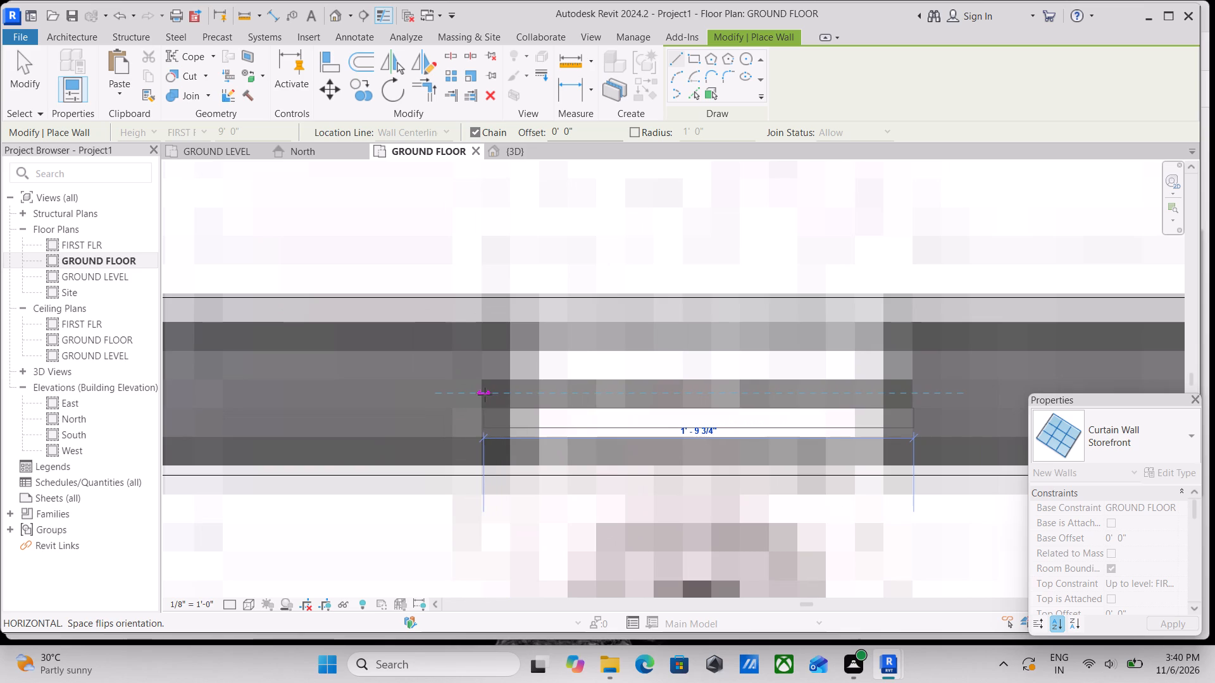
left_click(478, 393)
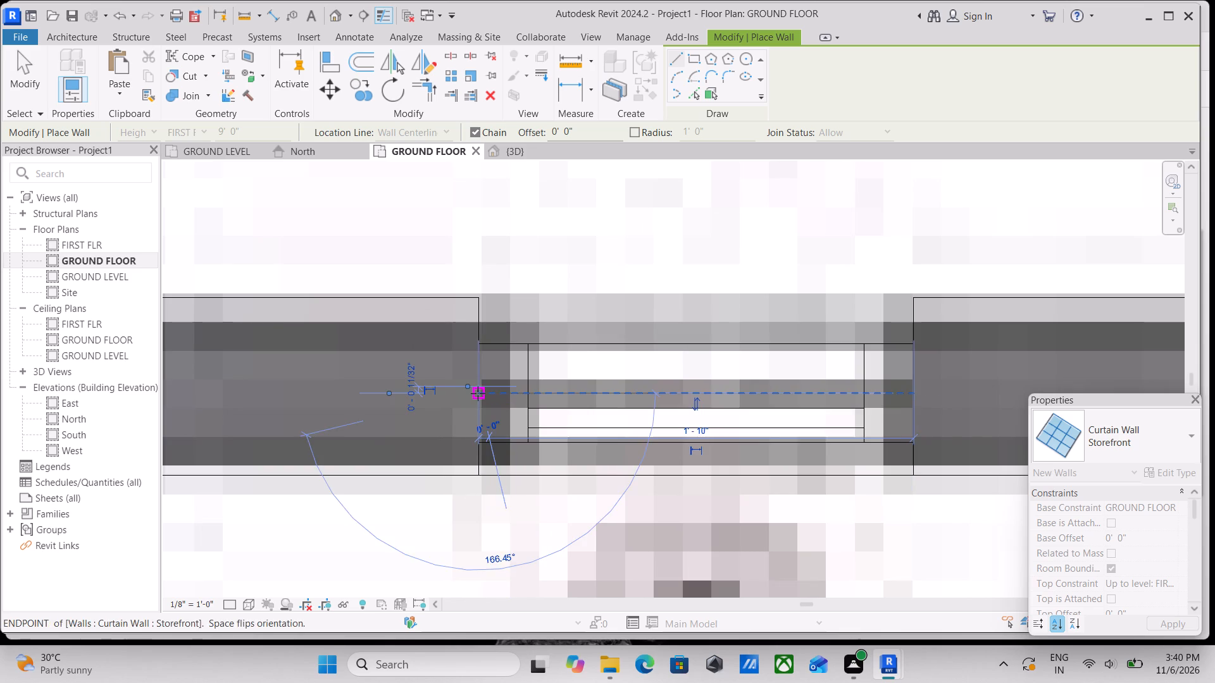
key("Escape")
Draw a second Storefront curtain wall about 1'-10" long in the same wall's window opening nearer the main entrance.
scroll(733, 393, "down", 2)
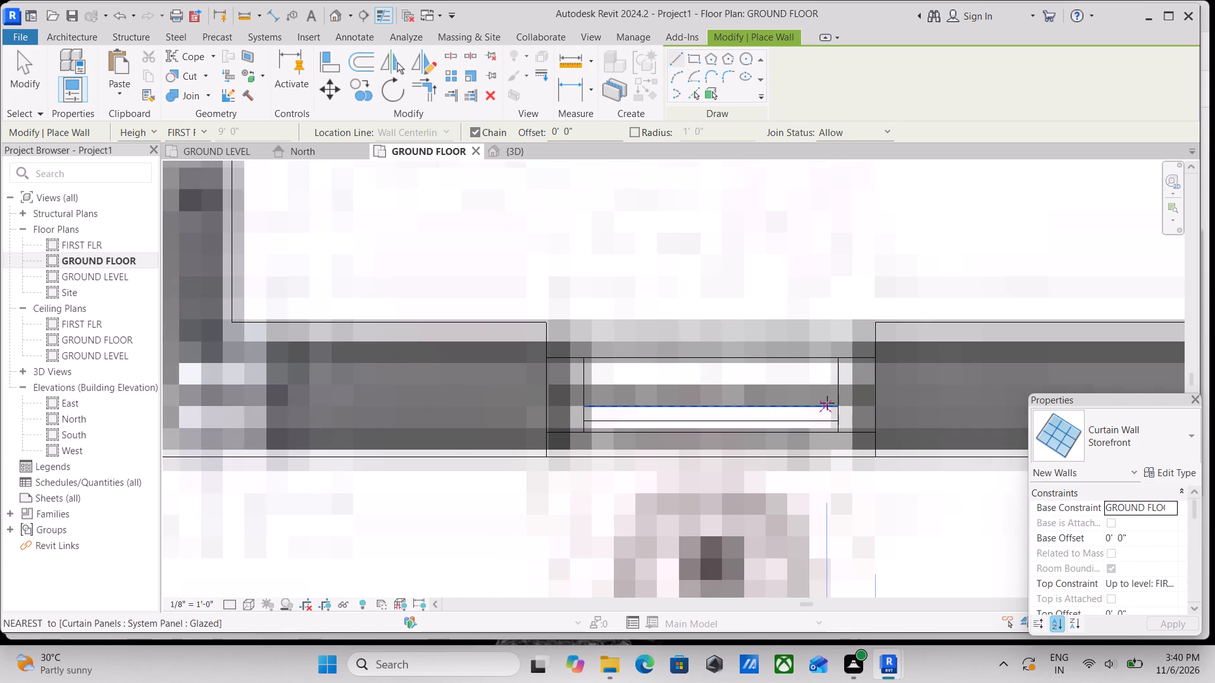
middle_click_drag(827, 403, 519, 399)
scroll(578, 399, "down", 1)
scroll(1004, 393, "down", 2)
middle_click_drag(977, 402, 631, 410)
scroll(925, 408, "up", 5)
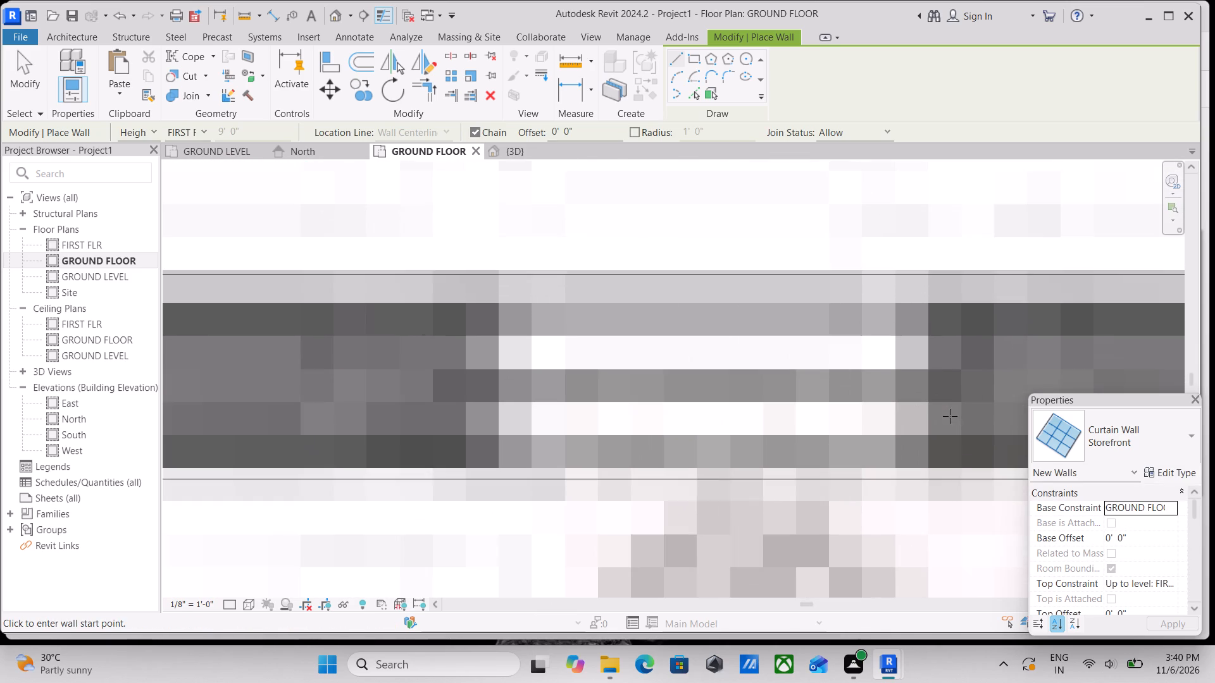
scroll(950, 416, "up", 1)
left_click(963, 393)
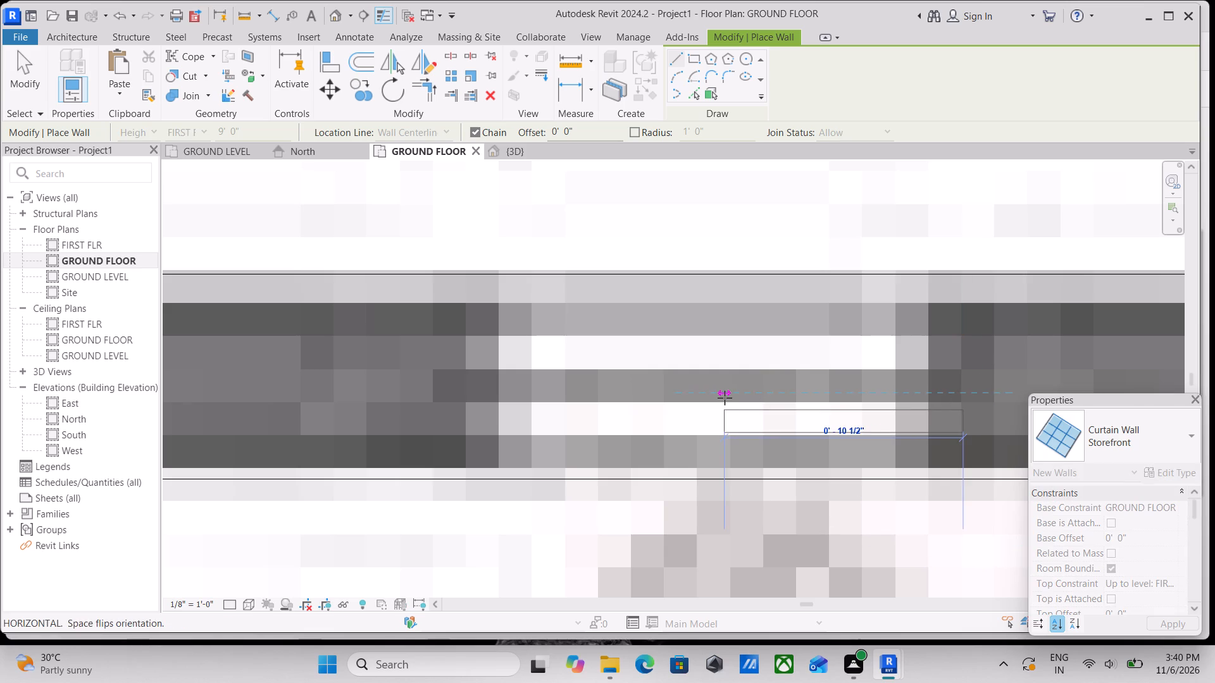
middle_click_drag(725, 398, 799, 395)
left_click(535, 394)
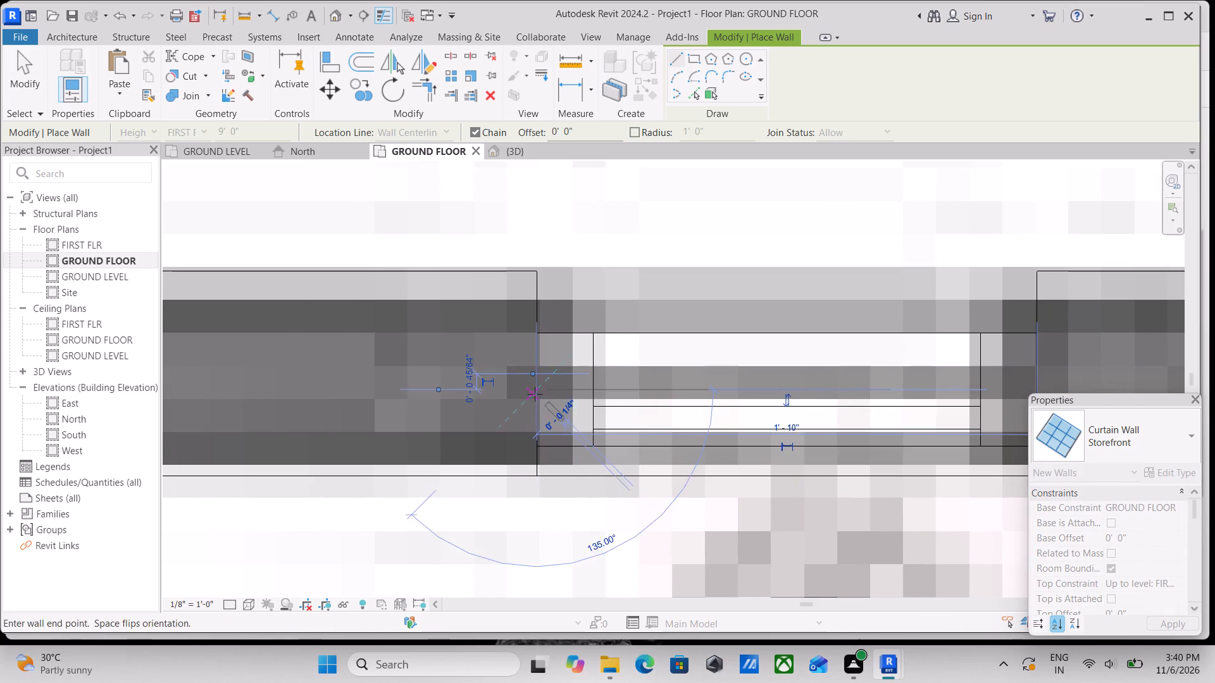
middle_click_drag(638, 375, 595, 398)
key("Escape")
scroll(742, 398, "down", 4)
key("Escape")
middle_click_drag(499, 403, 856, 374)
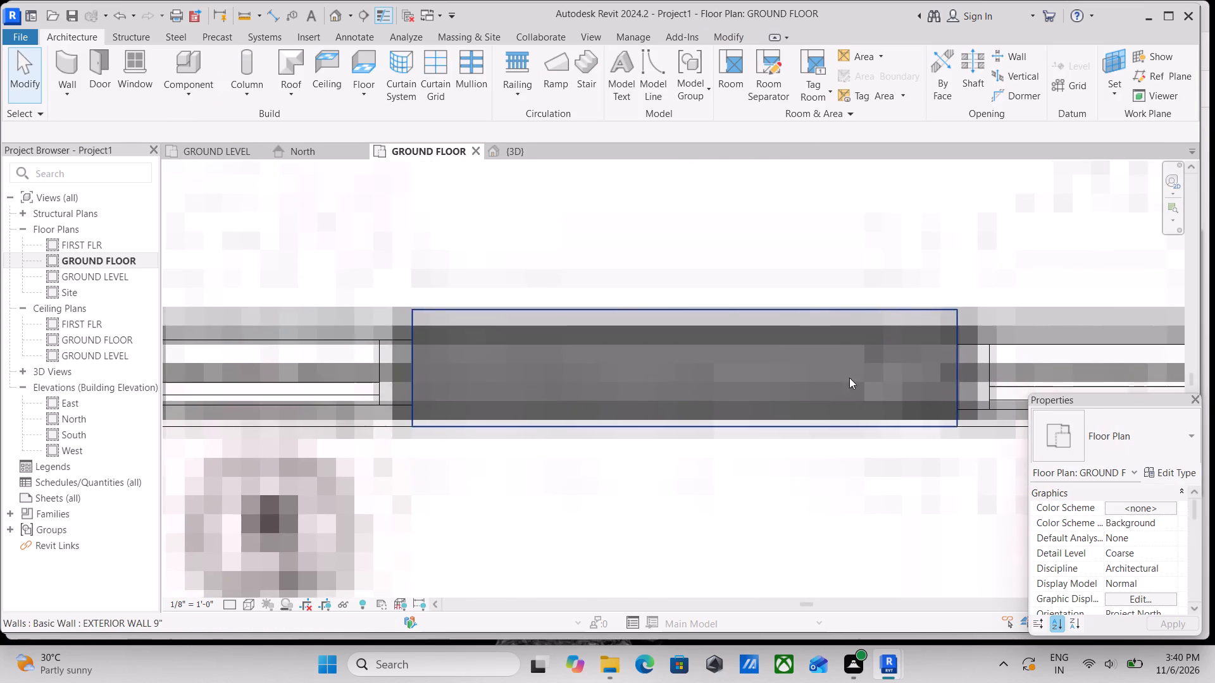
Inspect the two new Storefront windows in the living room's exterior wall in the 3D view.
key("Escape")
middle_click_drag(528, 400, 764, 385)
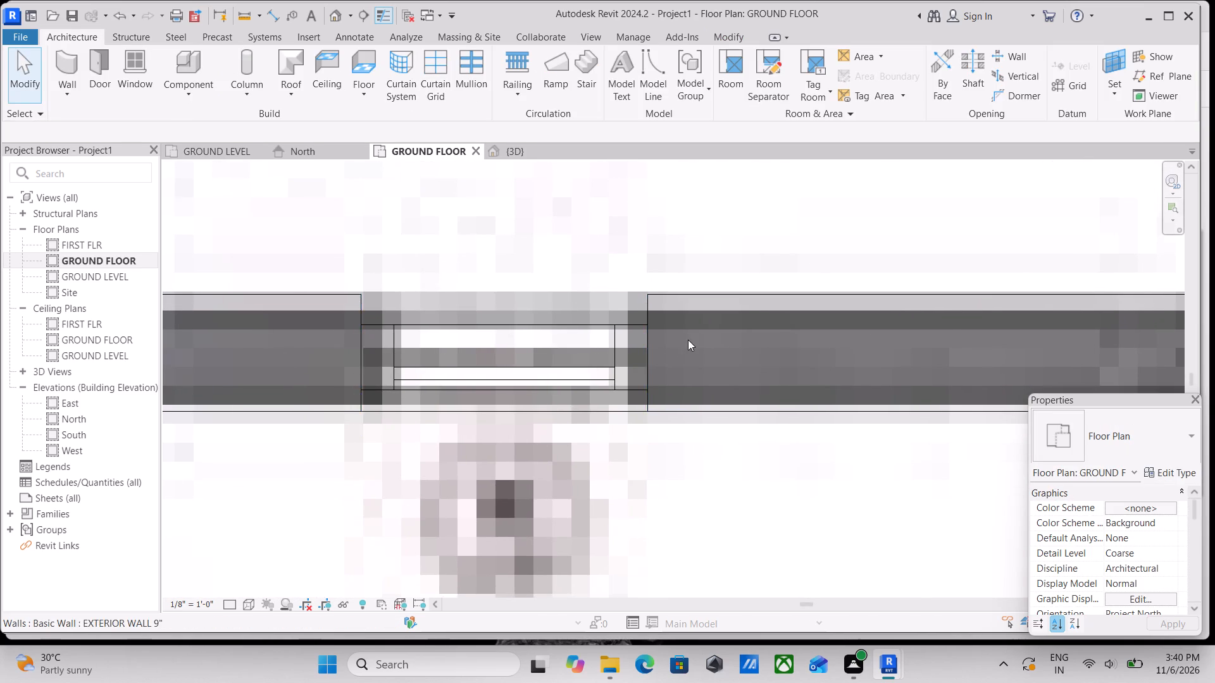
scroll(688, 340, "down", 1)
left_click(508, 152)
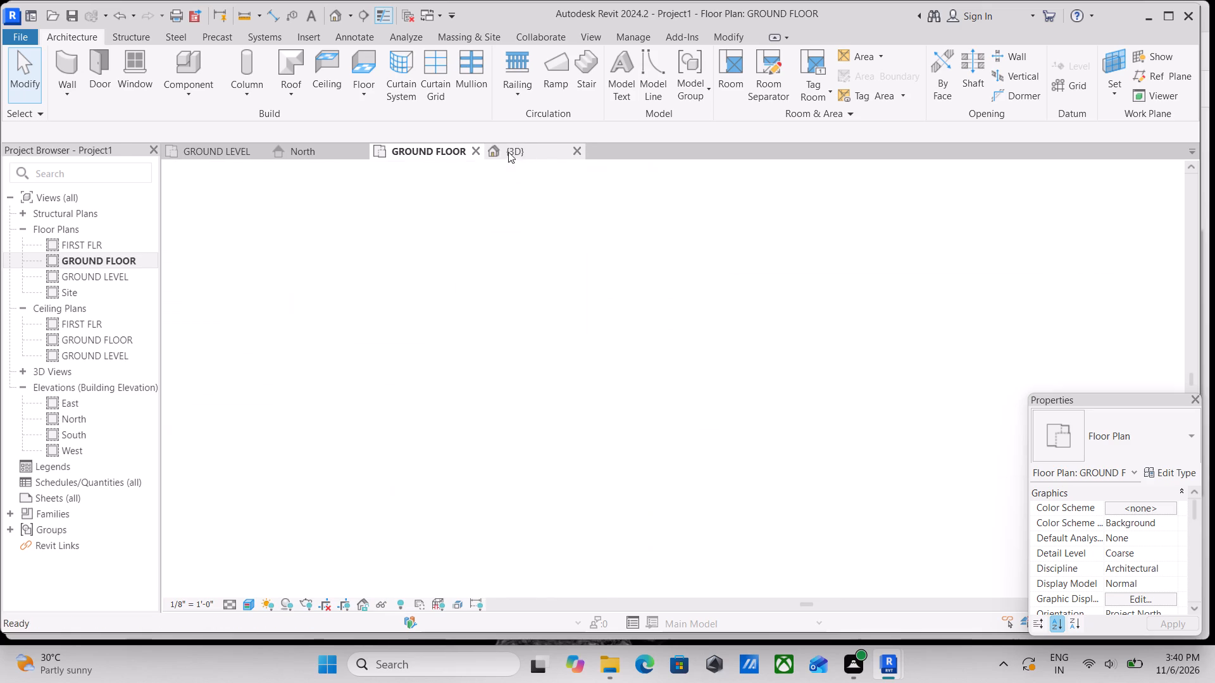
scroll(639, 526, "up", 10)
scroll(604, 464, "up", 3)
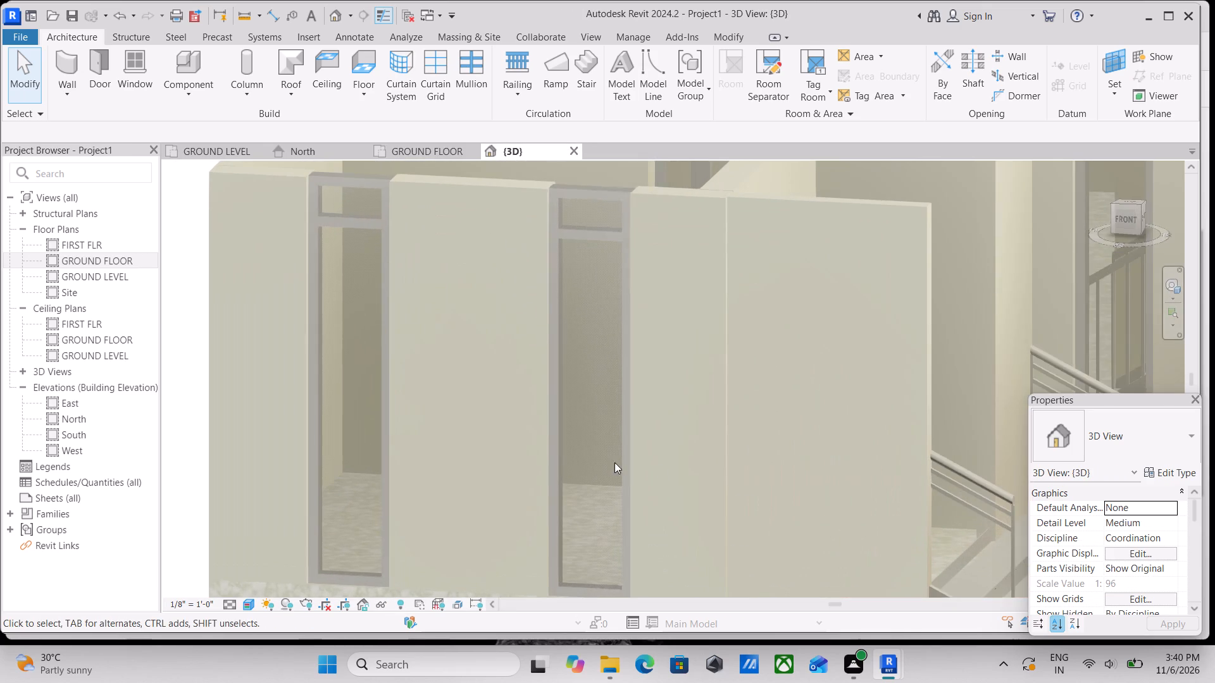
middle_click_drag(658, 467, 783, 468)
middle_click(777, 471, "shift")
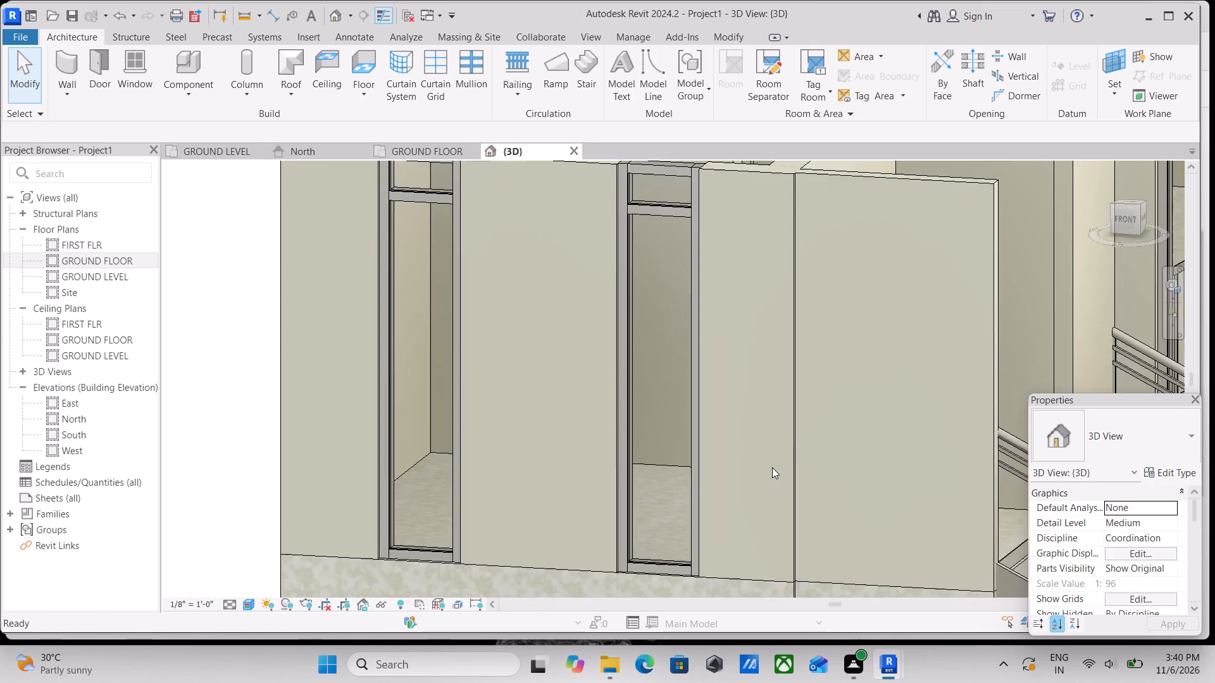
scroll(797, 453, "down", 1)
middle_click(797, 453)
scroll(737, 429, "up", 1)
middle_click_drag(744, 437, 782, 488, "shift")
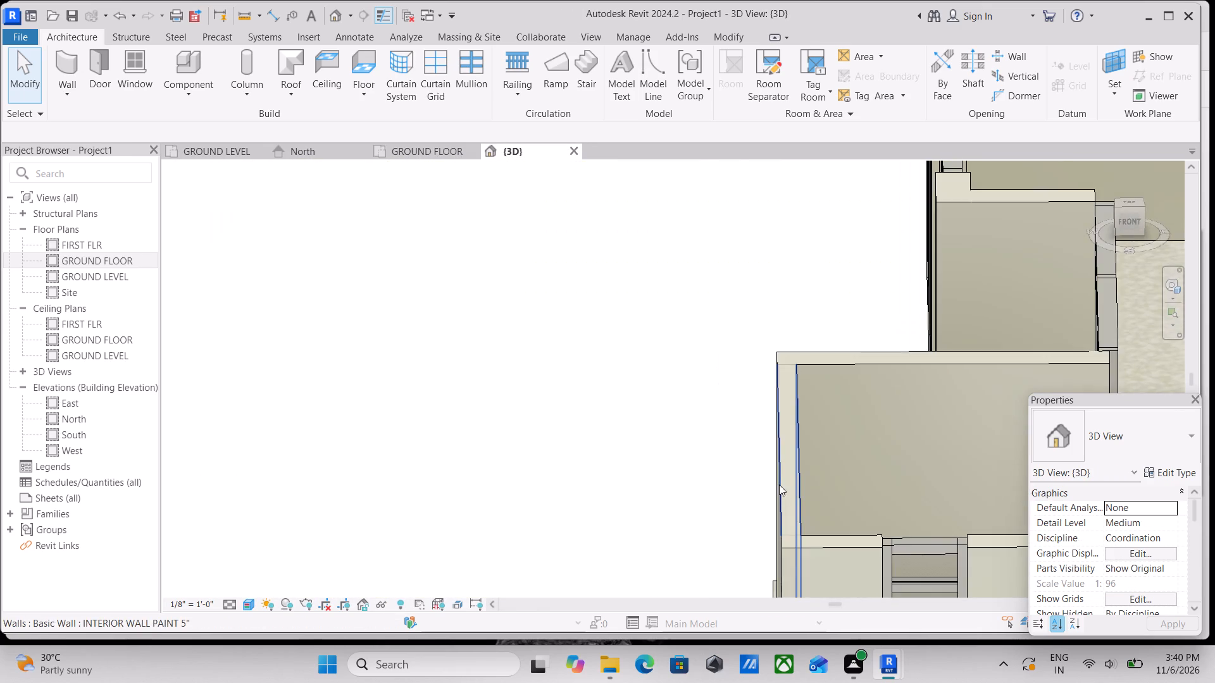
middle_click_drag(775, 480, 702, 401)
scroll(799, 481, "up", 7)
middle_click_drag(866, 464, 654, 387)
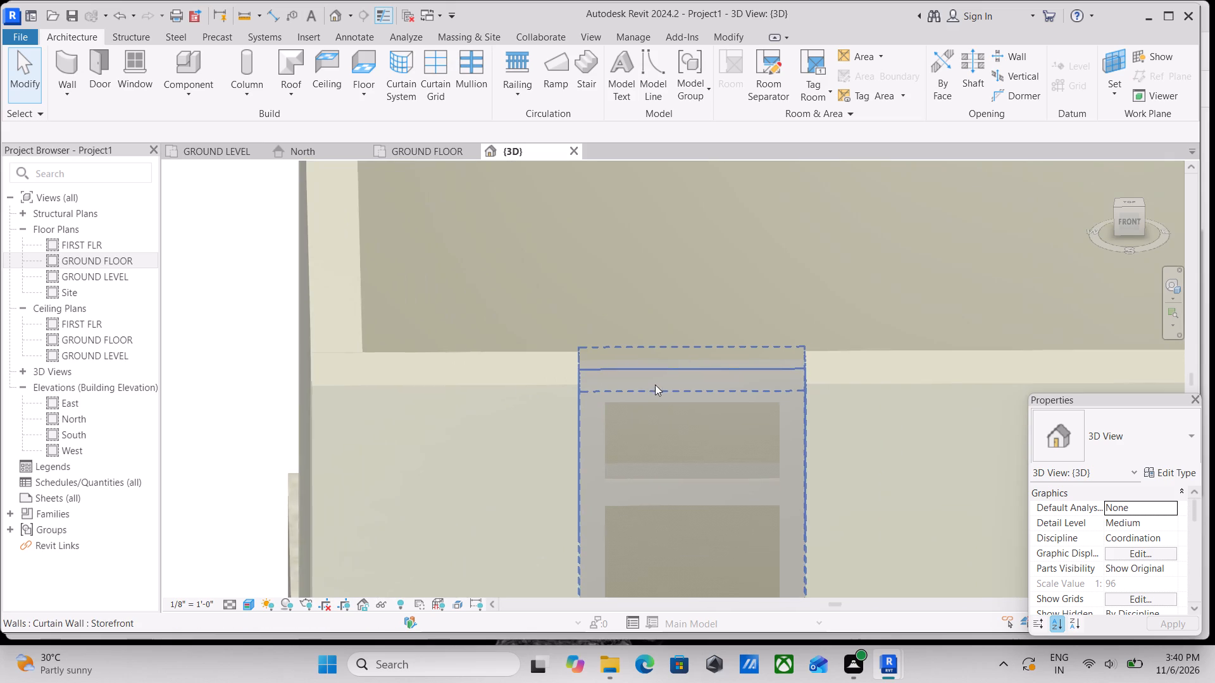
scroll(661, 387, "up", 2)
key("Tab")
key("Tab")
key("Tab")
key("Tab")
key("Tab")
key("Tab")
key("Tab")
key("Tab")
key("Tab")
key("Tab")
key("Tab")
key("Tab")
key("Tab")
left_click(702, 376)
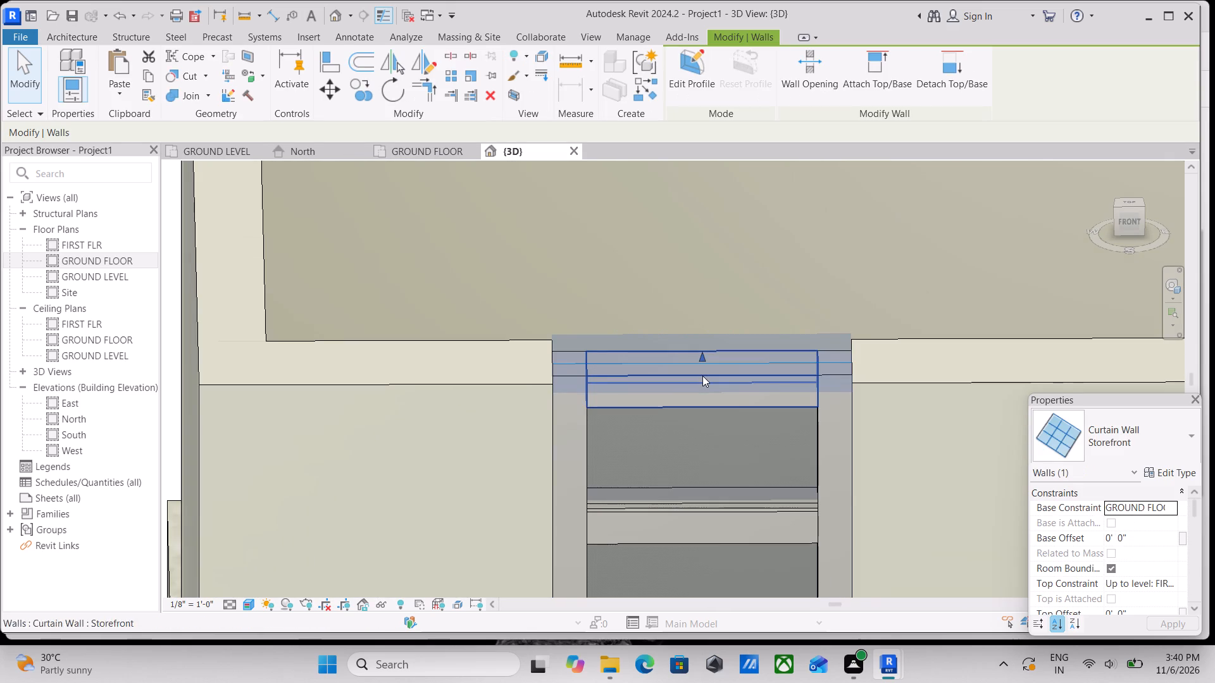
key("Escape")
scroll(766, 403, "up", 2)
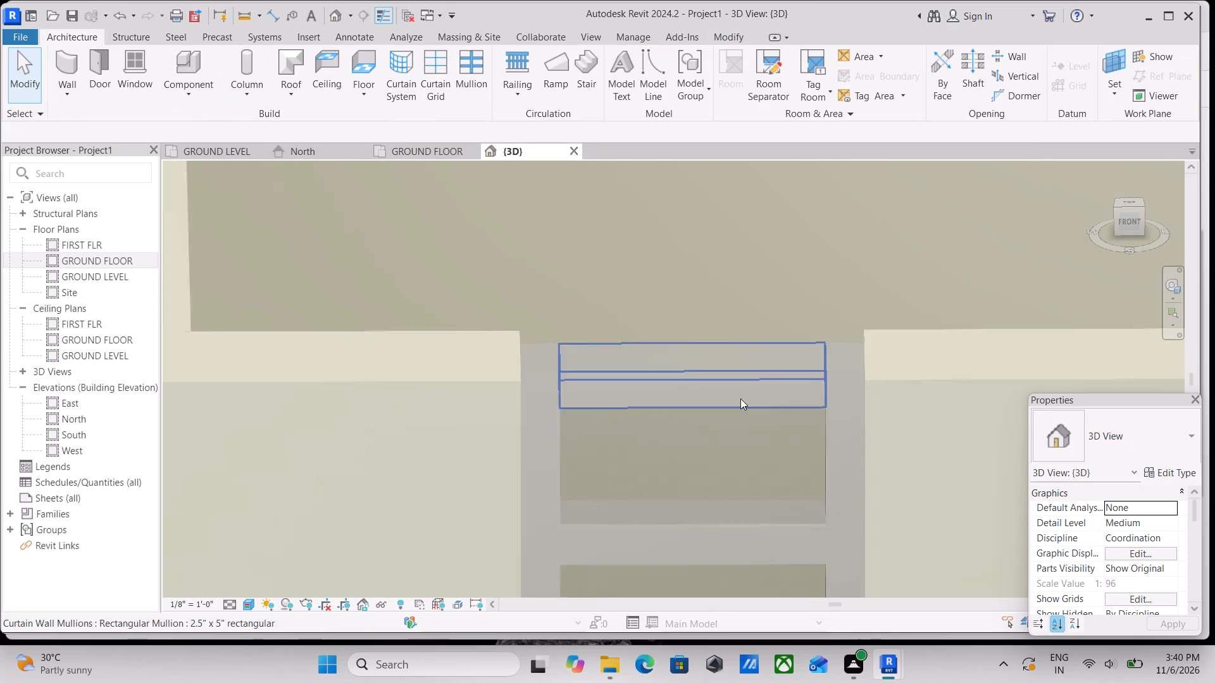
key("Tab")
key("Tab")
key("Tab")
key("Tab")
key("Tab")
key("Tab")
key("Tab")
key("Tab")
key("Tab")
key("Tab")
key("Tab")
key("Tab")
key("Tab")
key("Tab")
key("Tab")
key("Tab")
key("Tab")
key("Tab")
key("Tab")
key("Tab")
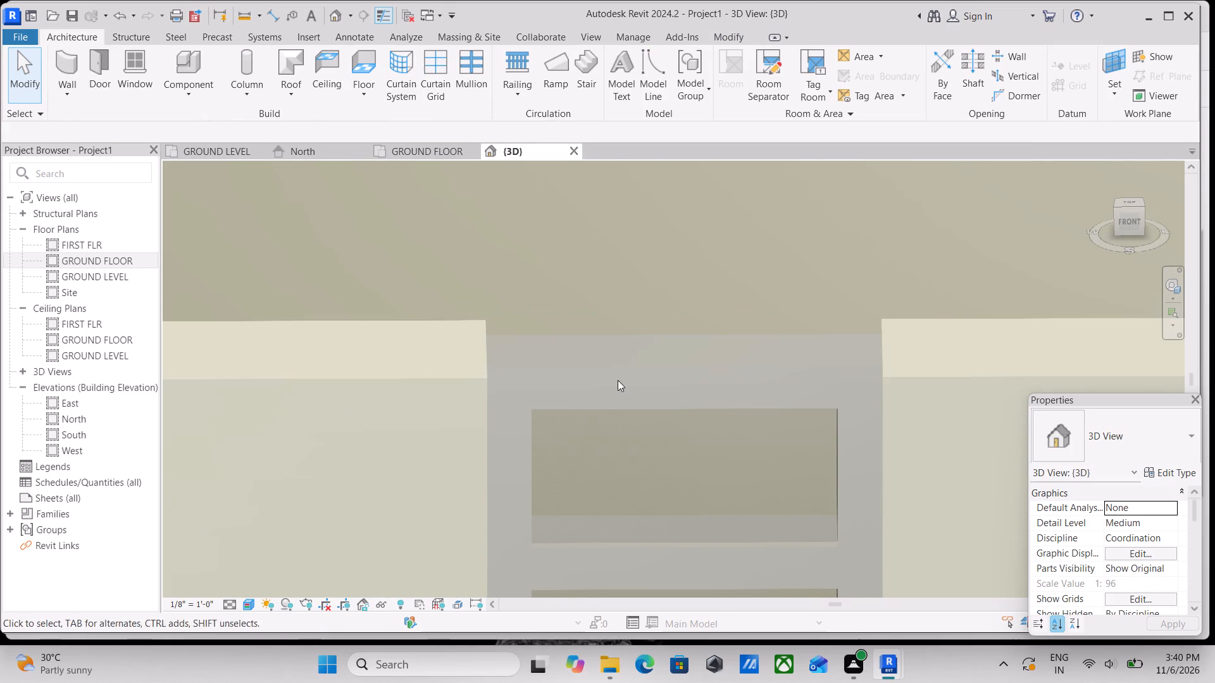
Create a new material from the material setting of the Storefront window frame's 2.5" x 5" rectangular mullion type.
left_click(516, 362)
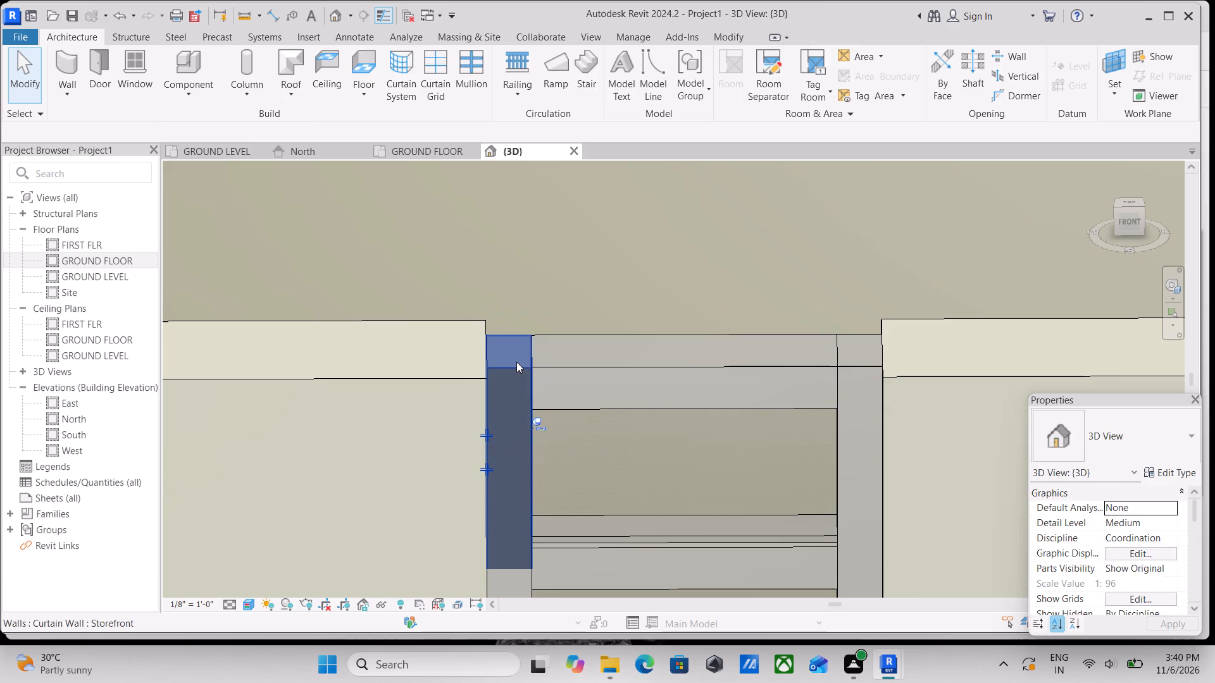
left_click(1176, 471)
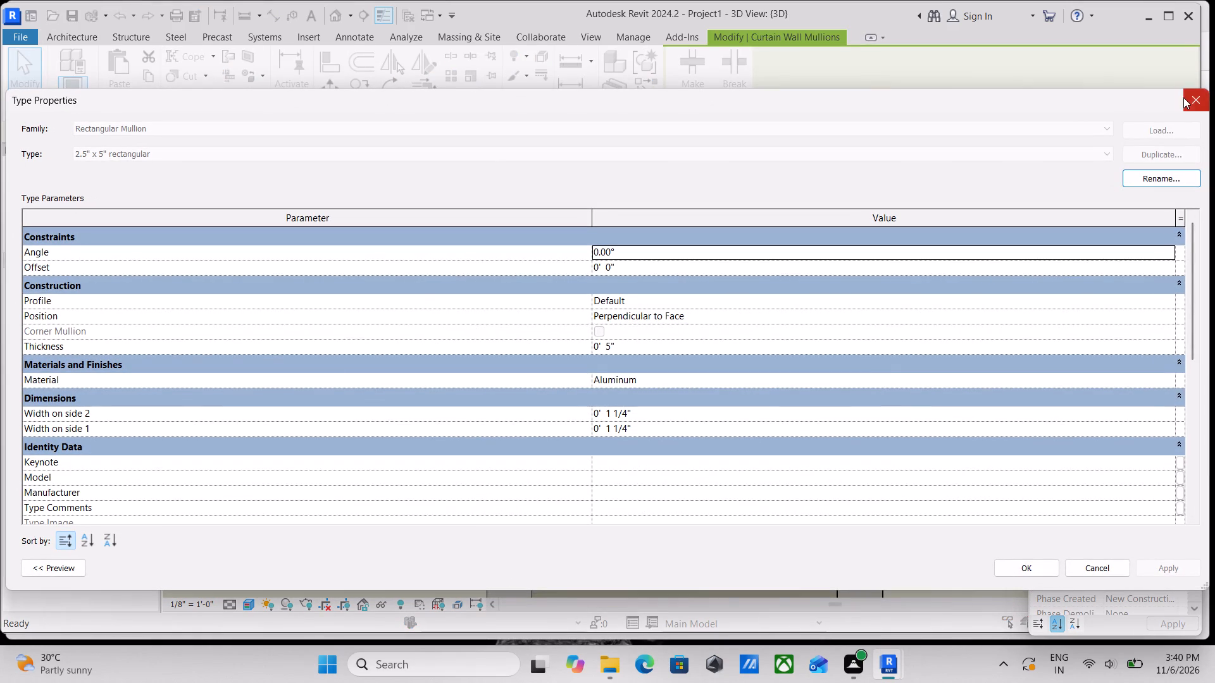
left_click(1190, 101)
left_click(538, 421)
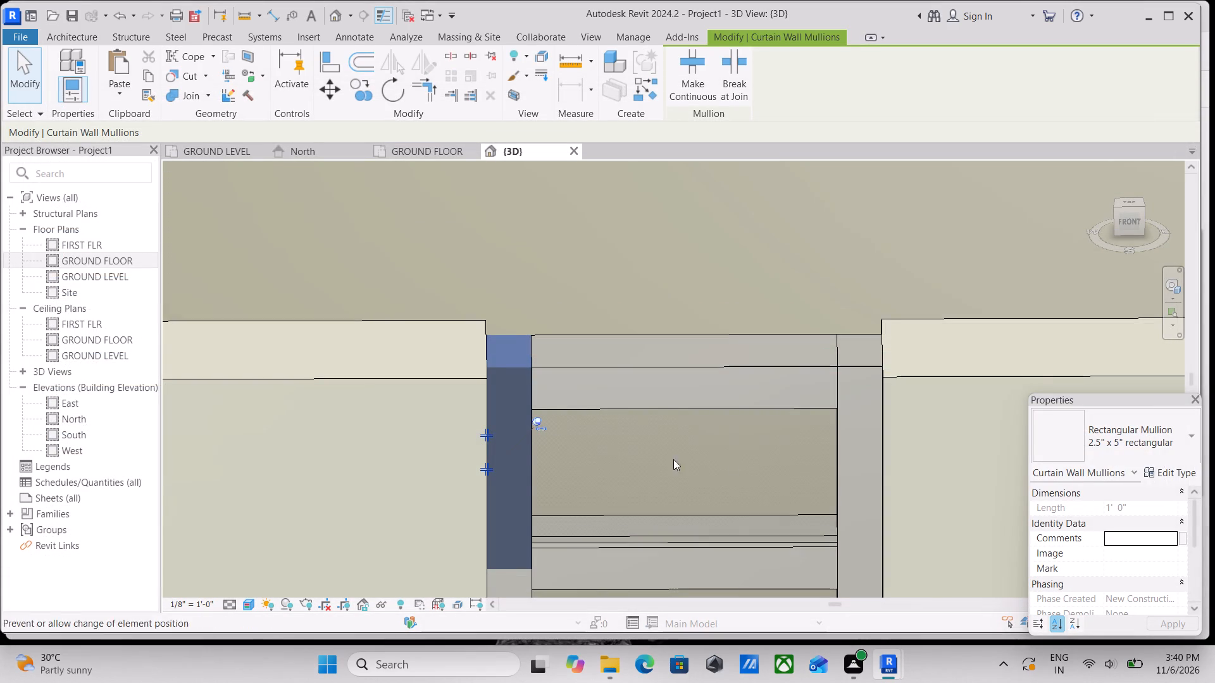
left_click(1176, 464)
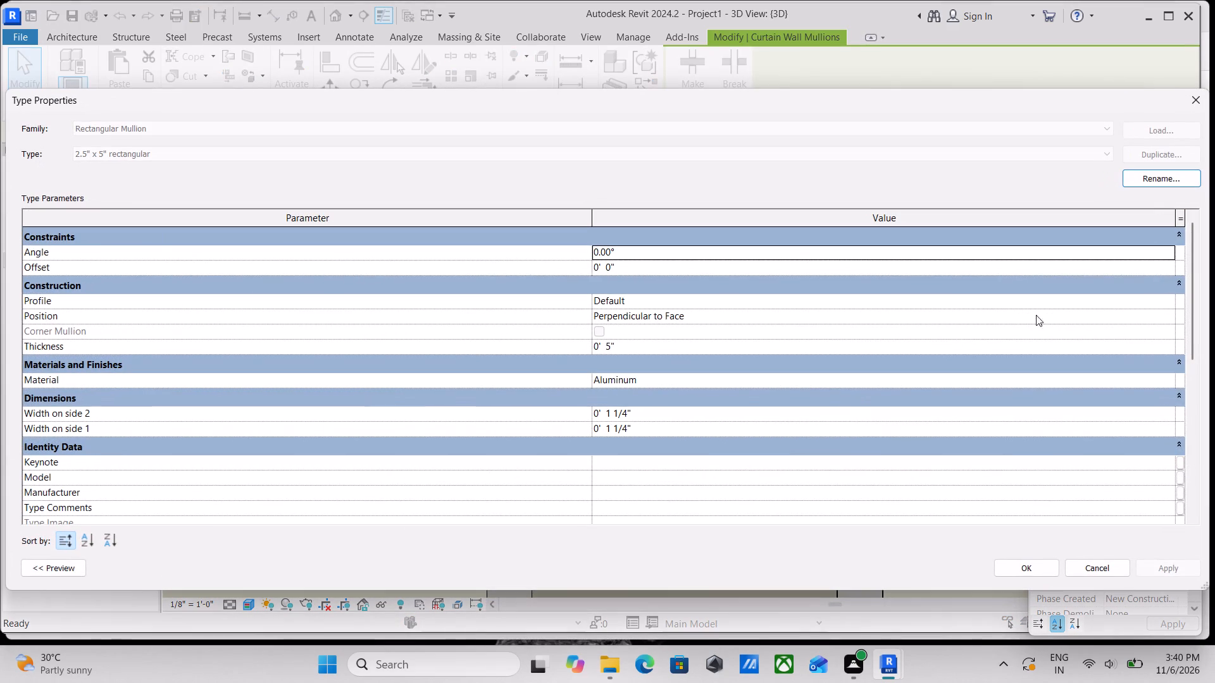
left_click(1175, 381)
left_click(1165, 382)
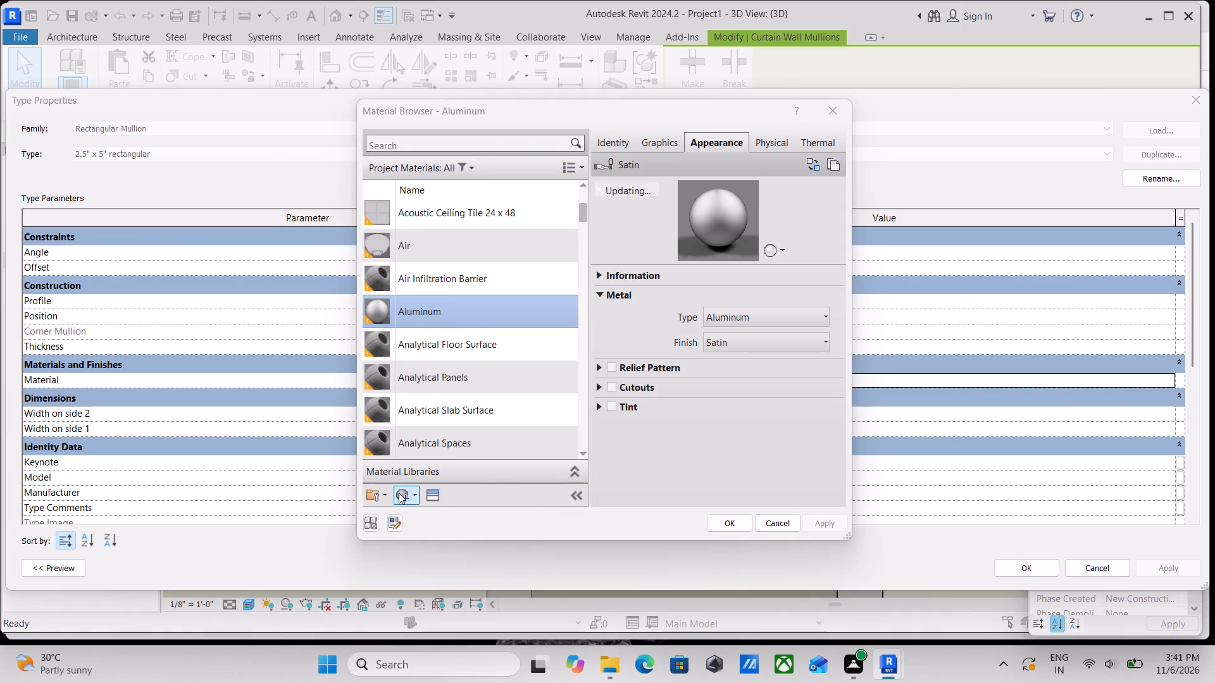
left_click(399, 493)
left_click(408, 514)
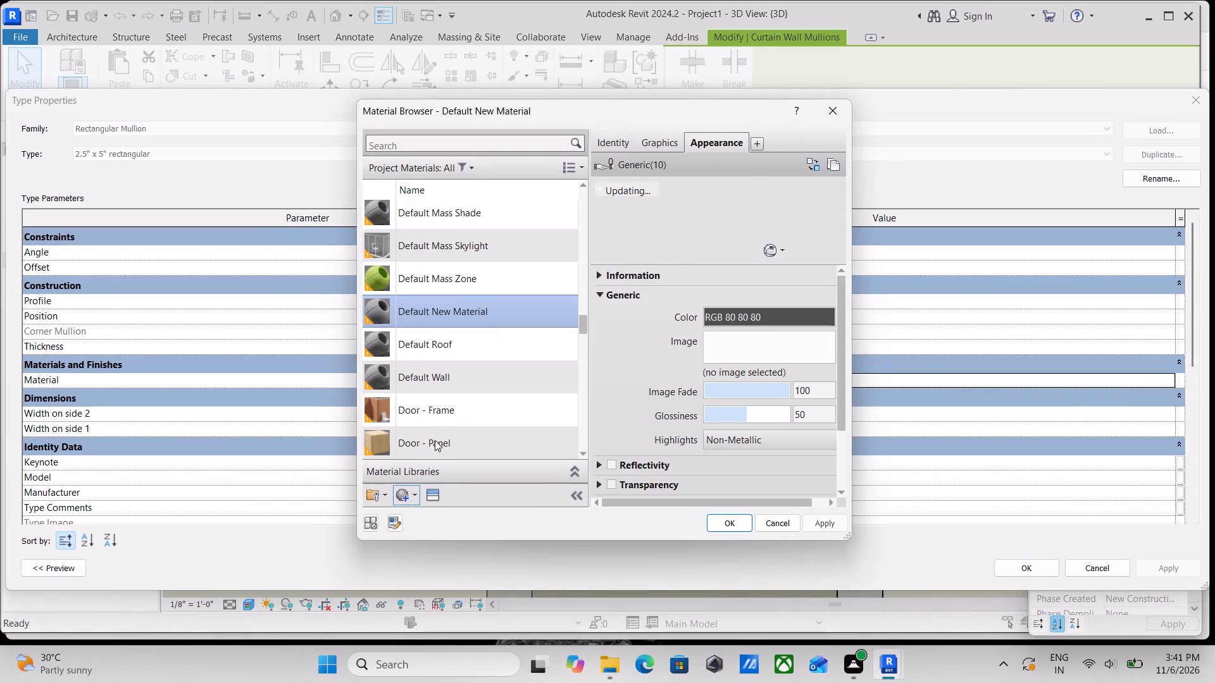
Rename the new material as WINDOW FRAME BLACK.
right_click(427, 307)
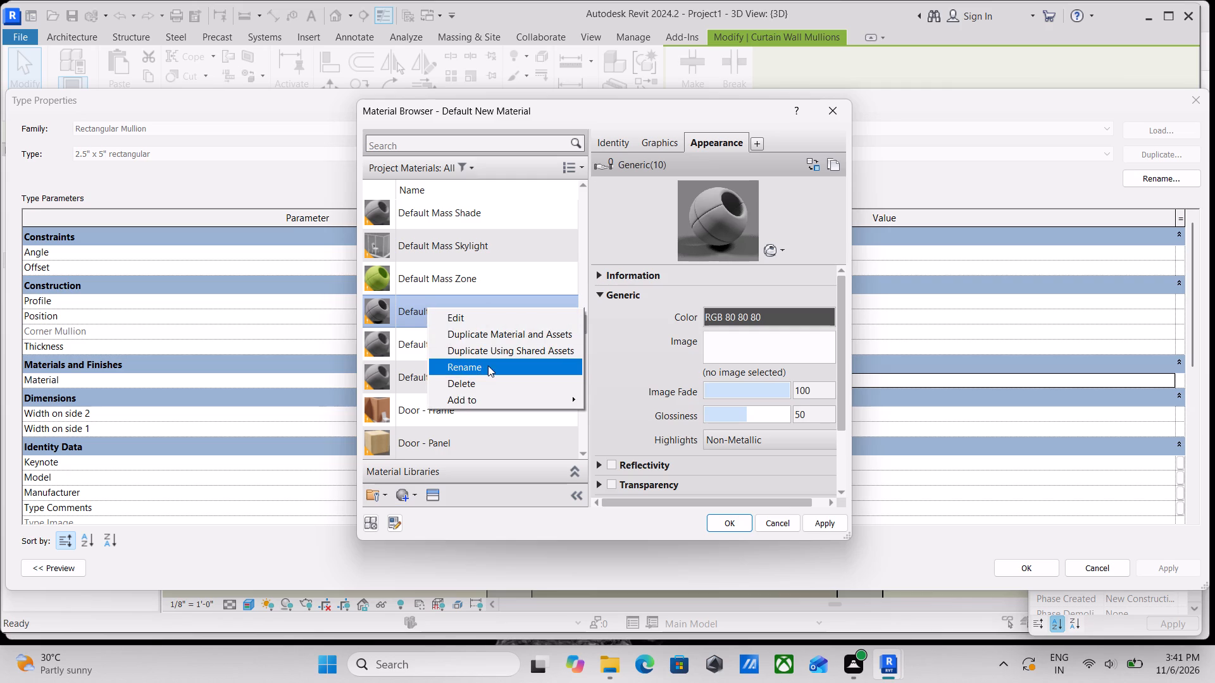
left_click(488, 366)
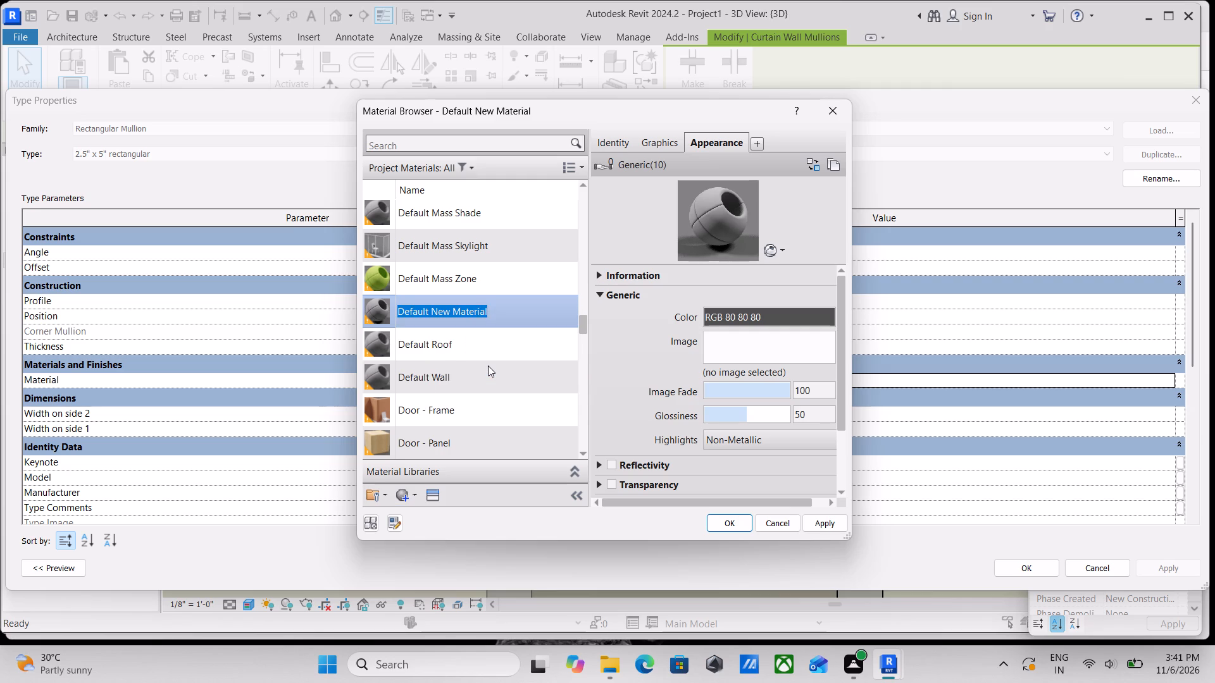
type("WINDO")
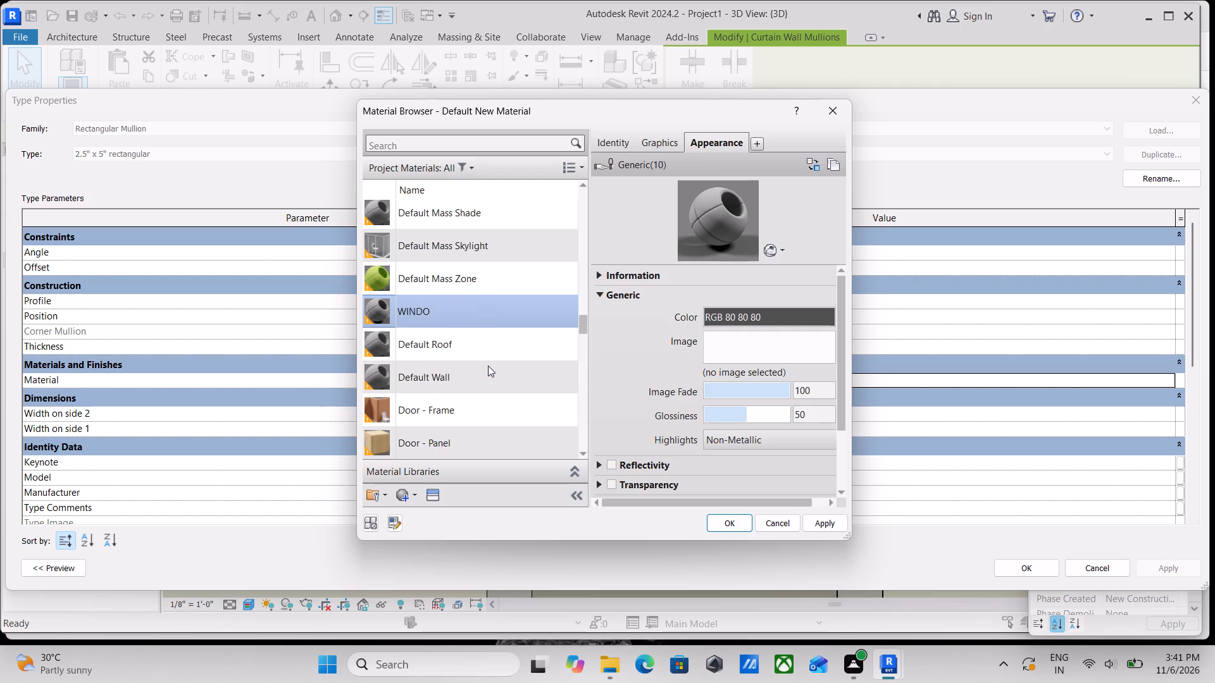
type("W")
key("space")
type("FR")
type("AME")
key("space")
key("space")
type("BLA")
type("CK")
Give the WINDOW FRAME BLACK material the Paint - Enamel Glossy (Black) appearance from the Appearance Library's glossy paints.
left_click(720, 317)
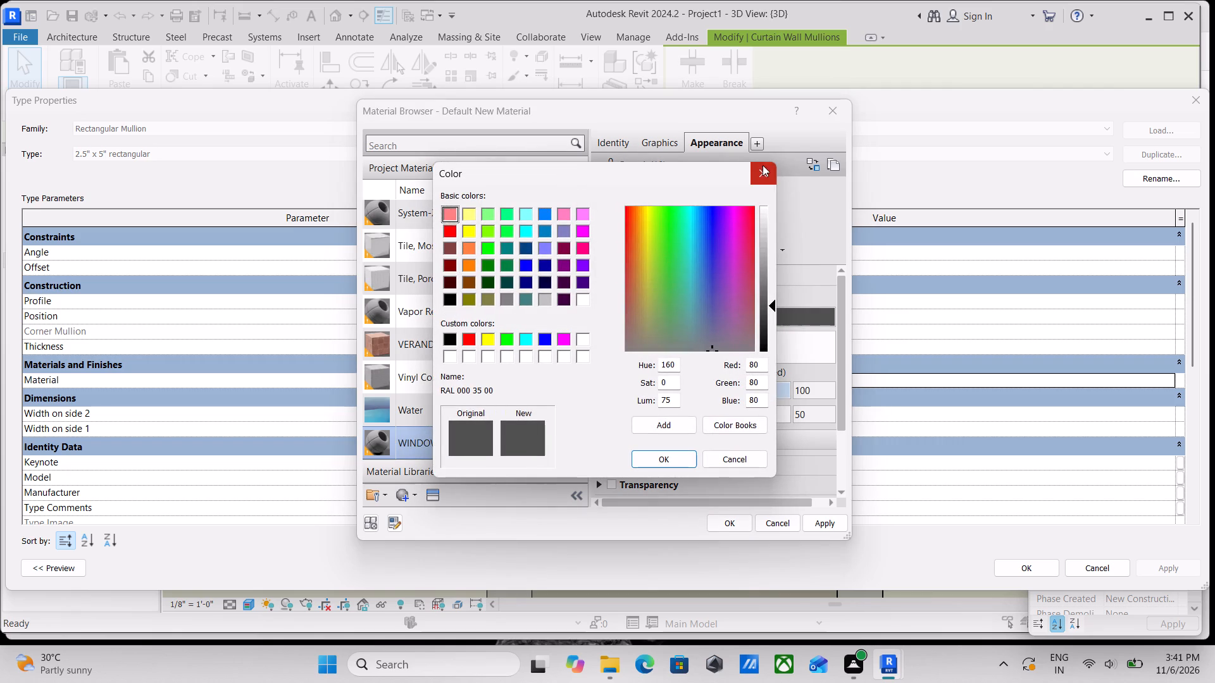
left_click(763, 166)
left_click(433, 497)
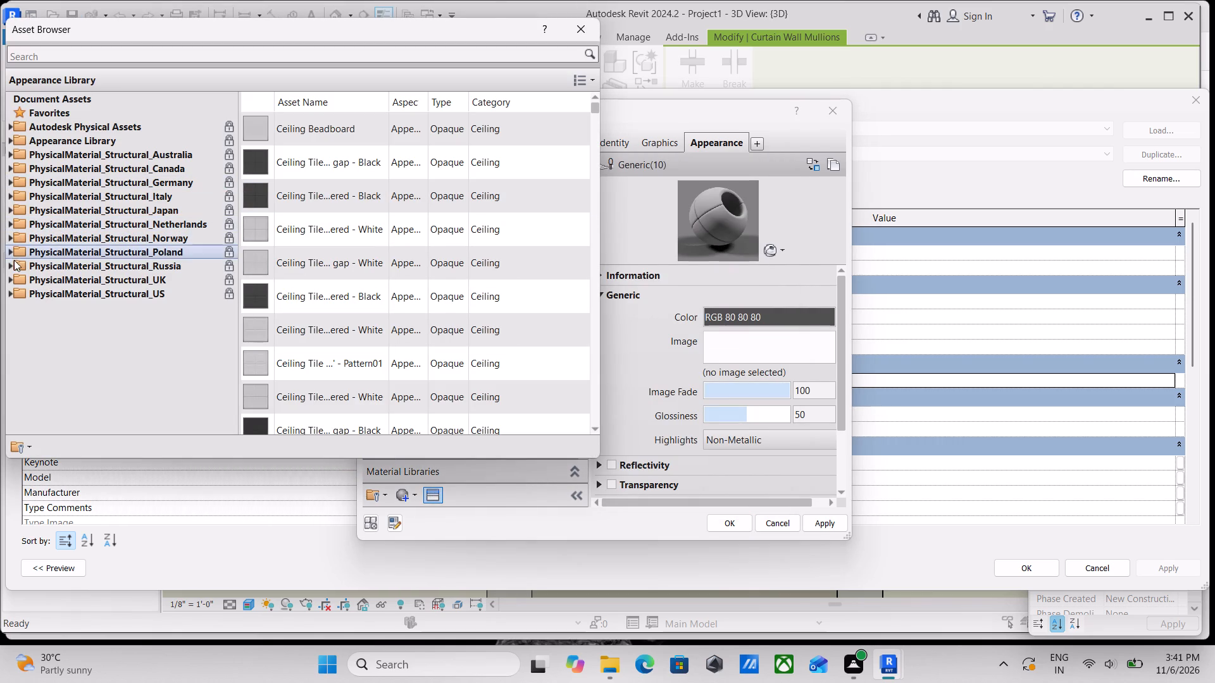
left_click(11, 139)
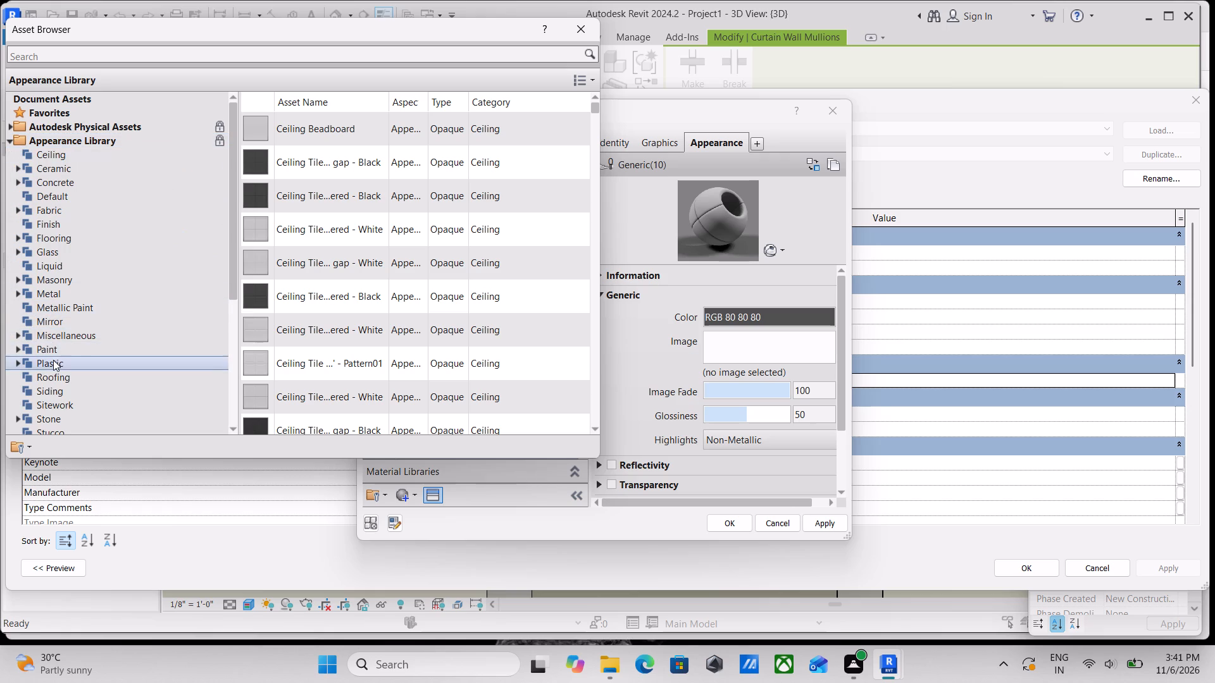
left_click(16, 343)
scroll(56, 348, "down", 2)
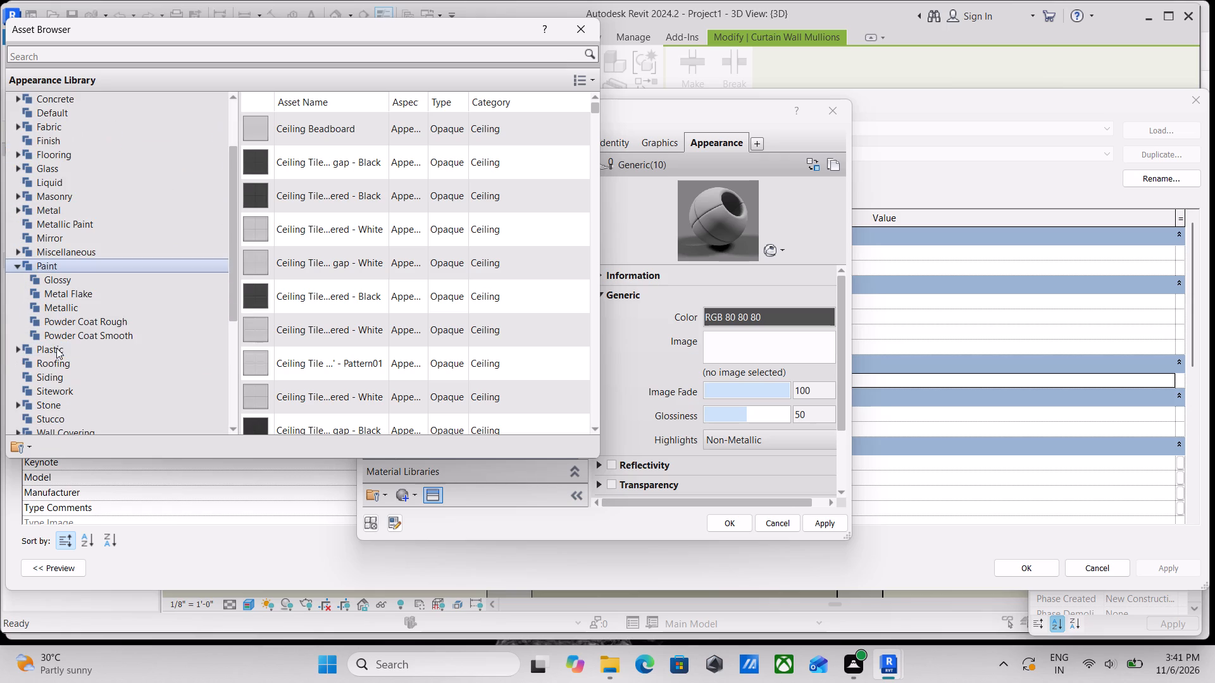
scroll(70, 333, "down", 1)
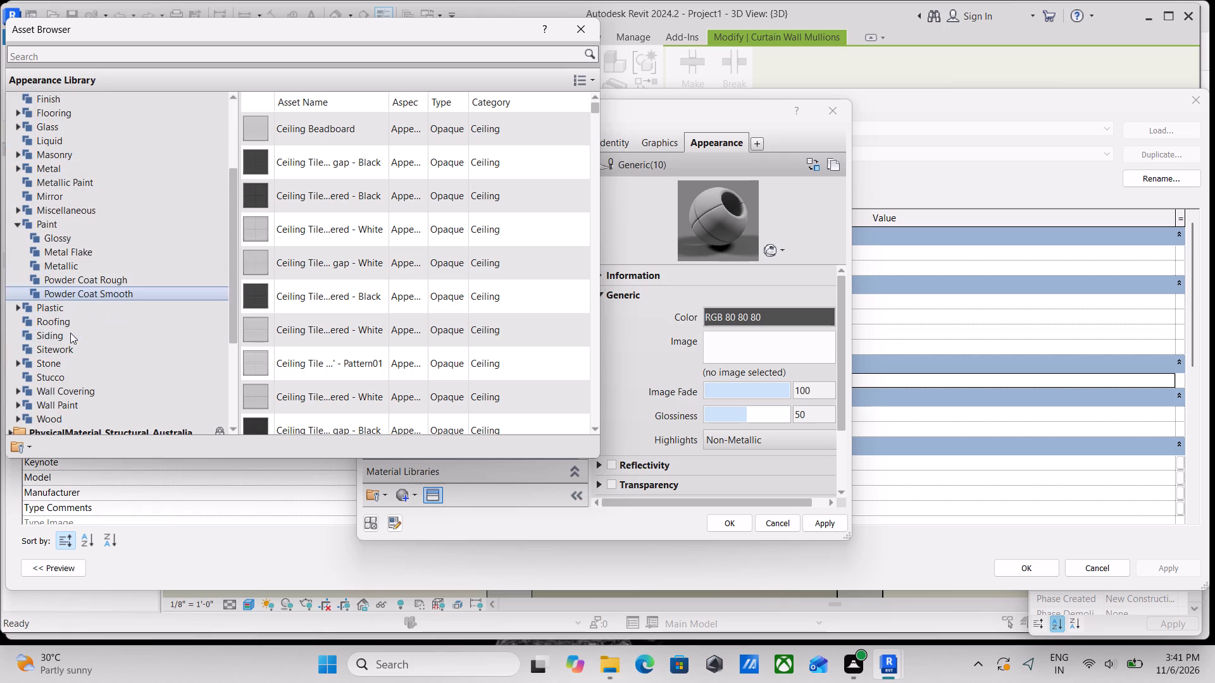
scroll(75, 322, "down", 1)
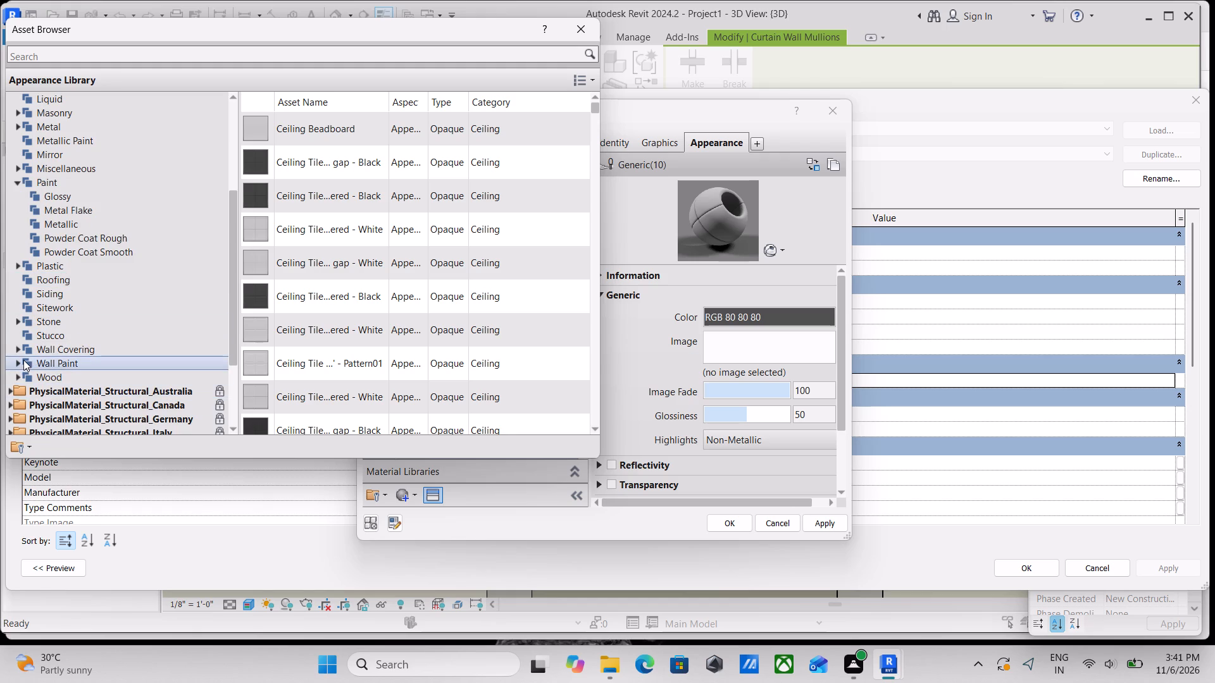
left_click(20, 360)
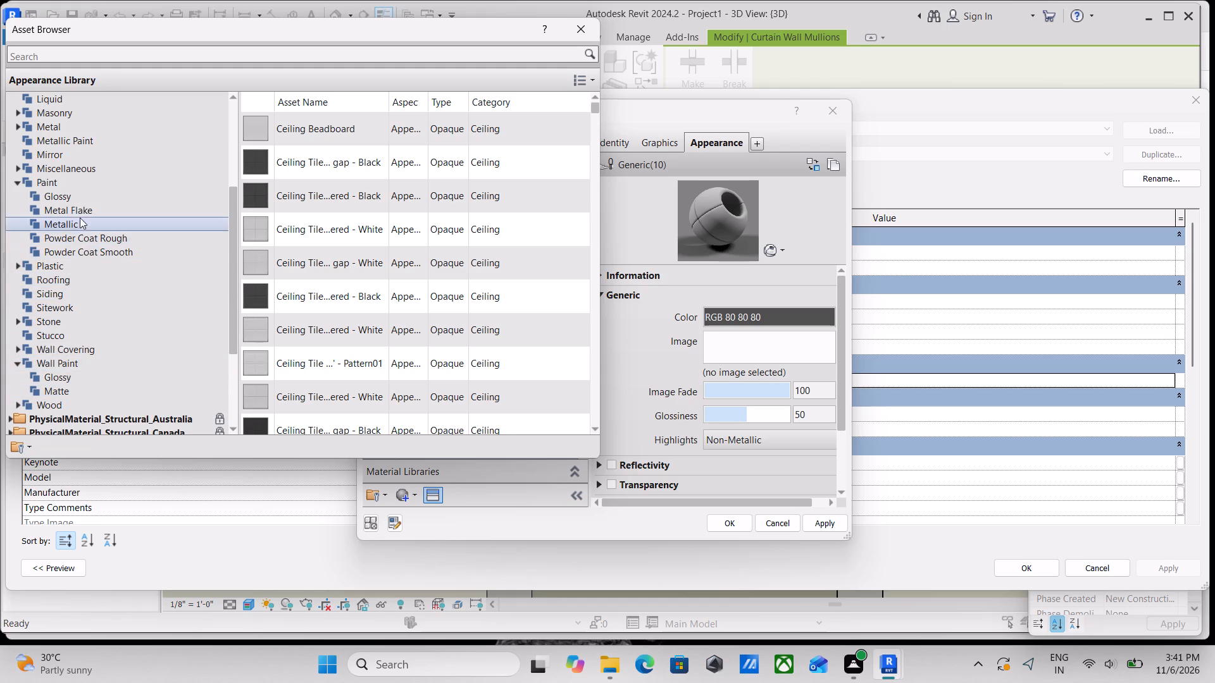
double_click(87, 197)
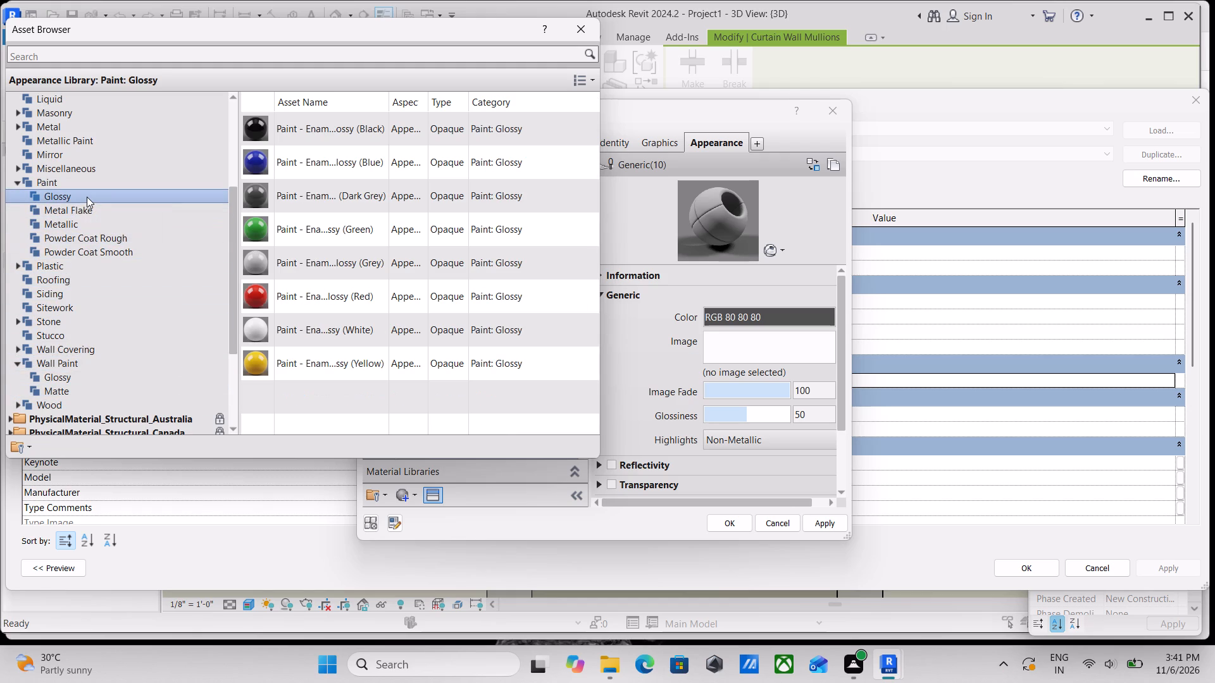
triple_click(270, 128)
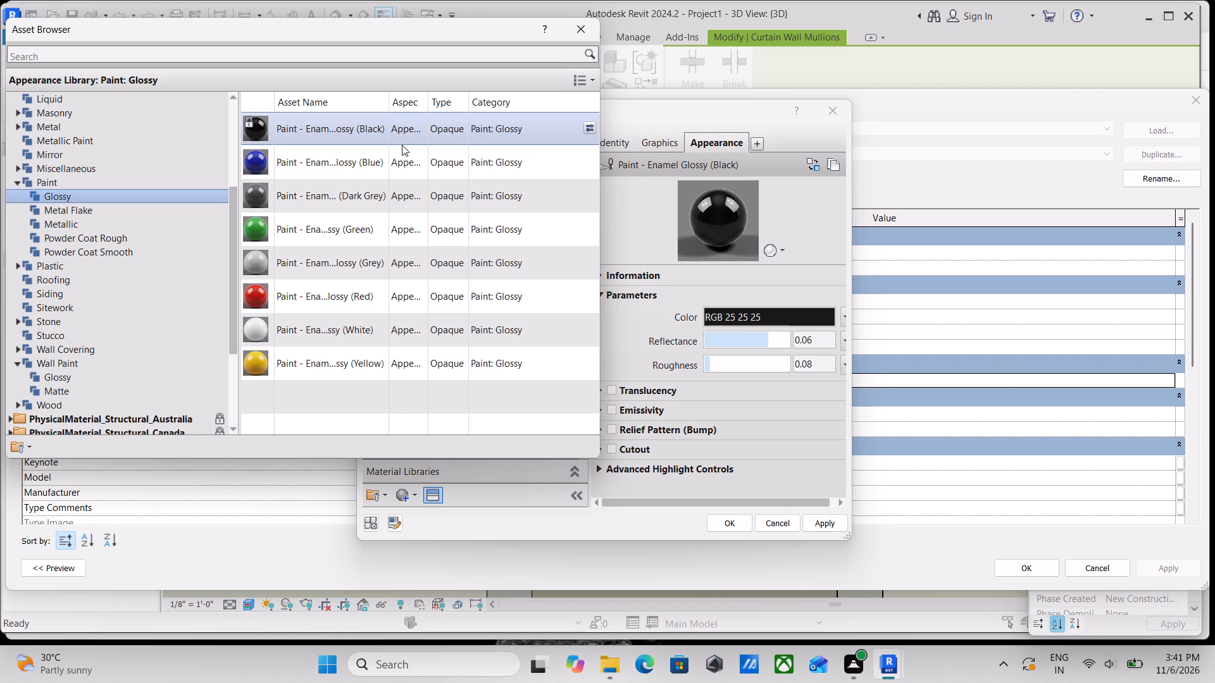
double_click(519, 133)
Apply the WINDOW FRAME BLACK material to the 2.5" x 5" rectangular mullion type and finish editing the type.
left_click(833, 529)
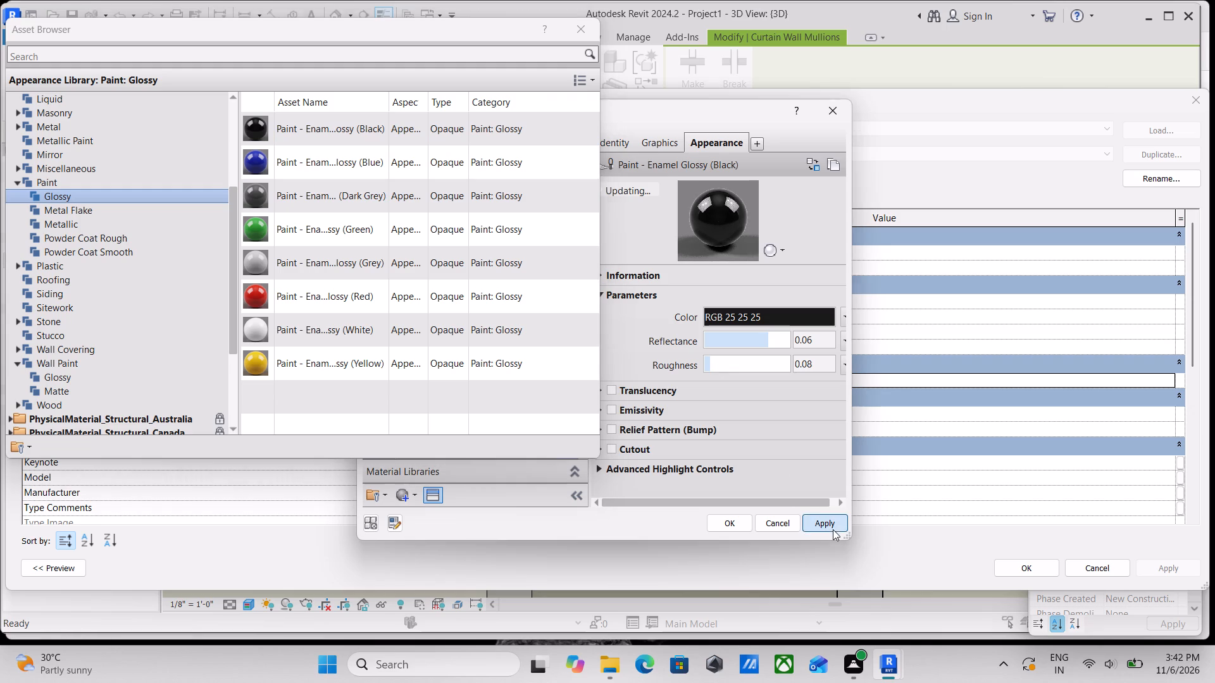
left_click(728, 521)
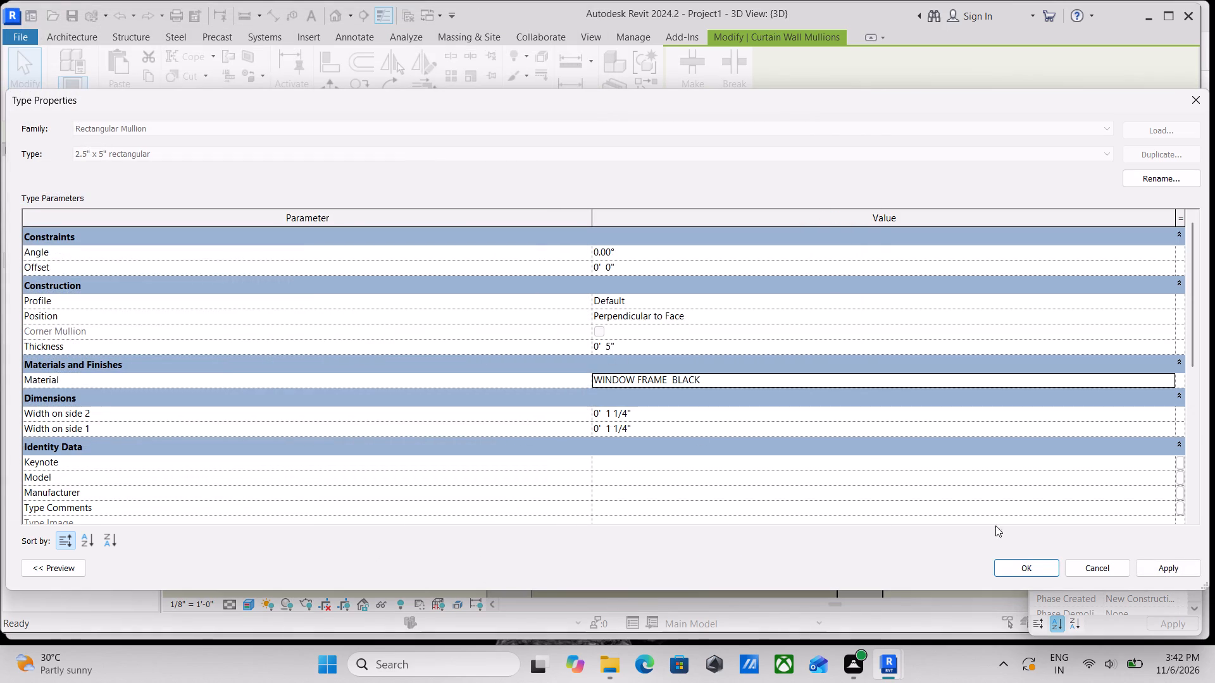
scroll(1003, 526, "down", 1)
left_click(1168, 570)
left_click(1039, 562)
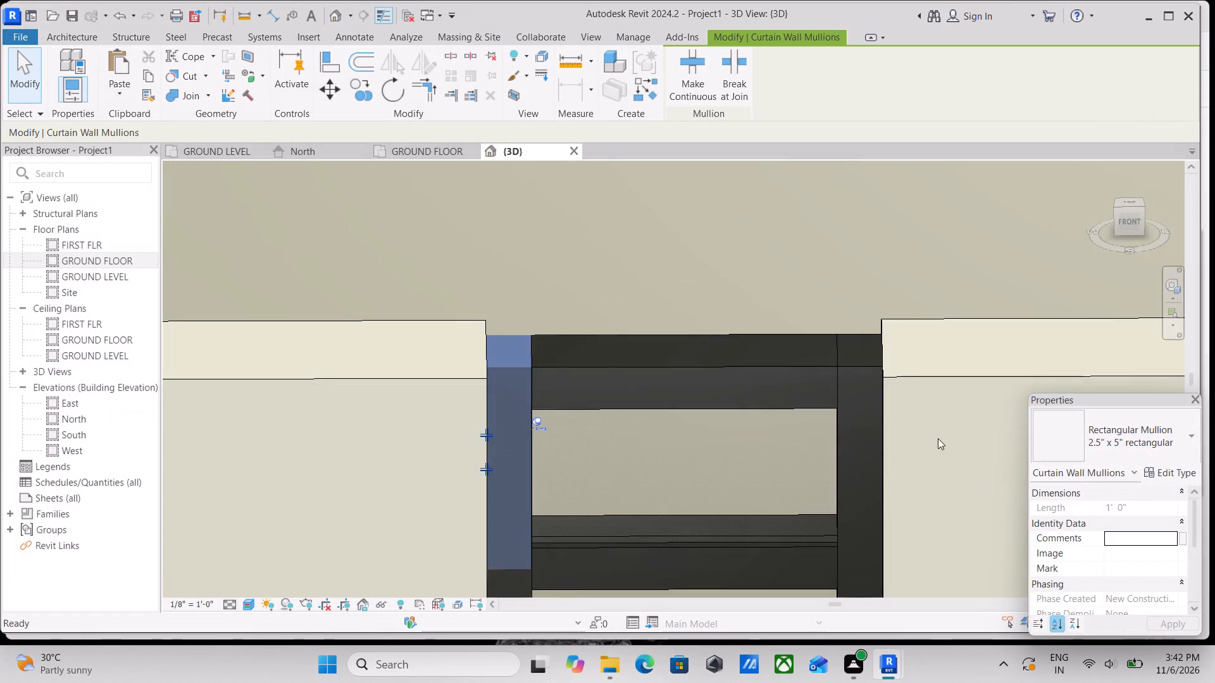
scroll(728, 354, "down", 8)
middle_click_drag(800, 369, 682, 243)
scroll(675, 240, "up", 1)
scroll(738, 261, "down", 7)
key("Escape")
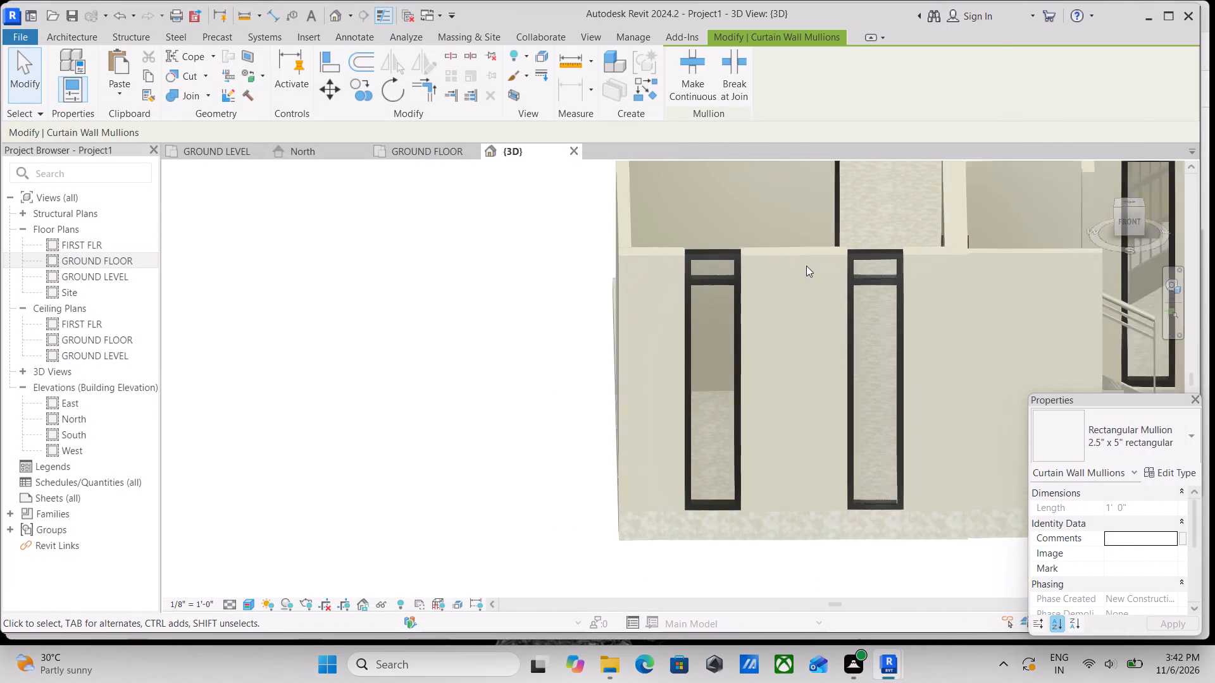
Examine the black window frames around the front and left sides of the building.
scroll(806, 266, "down", 1)
middle_click_drag(816, 271, 710, 225)
scroll(829, 293, "down", 5)
middle_click_drag(858, 362, 849, 266, "shift")
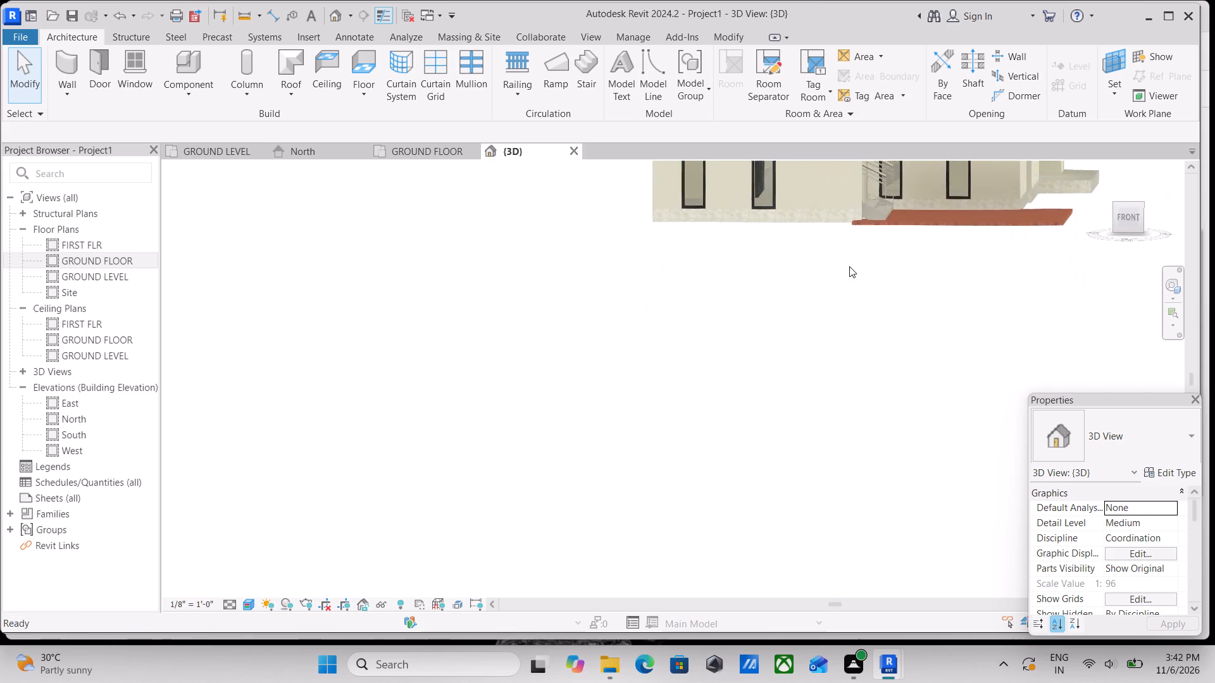
middle_click_drag(849, 270, 690, 469)
middle_click_drag(711, 426, 590, 434, "shift")
middle_click_drag(590, 427, 648, 436)
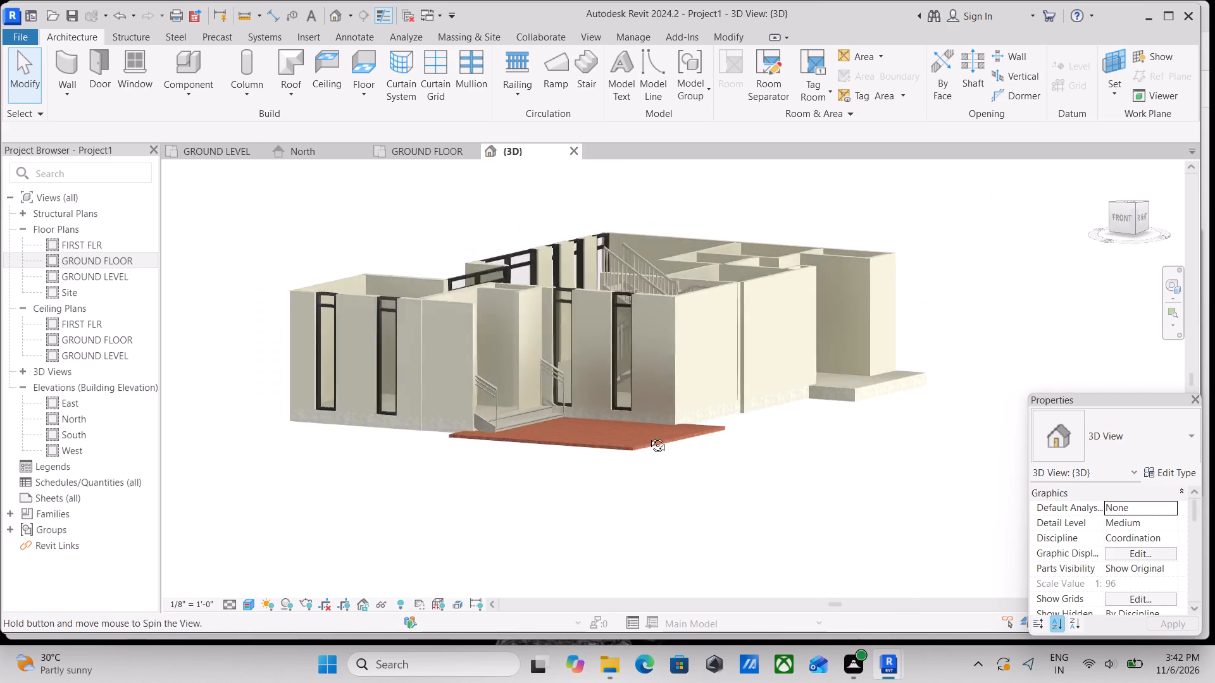
middle_click_drag(648, 436, 761, 458)
middle_click_drag(732, 447, 805, 429, "shift")
middle_click_drag(768, 422, 788, 429)
middle_click_drag(797, 388, 653, 409)
middle_click_drag(654, 409, 740, 425, "shift")
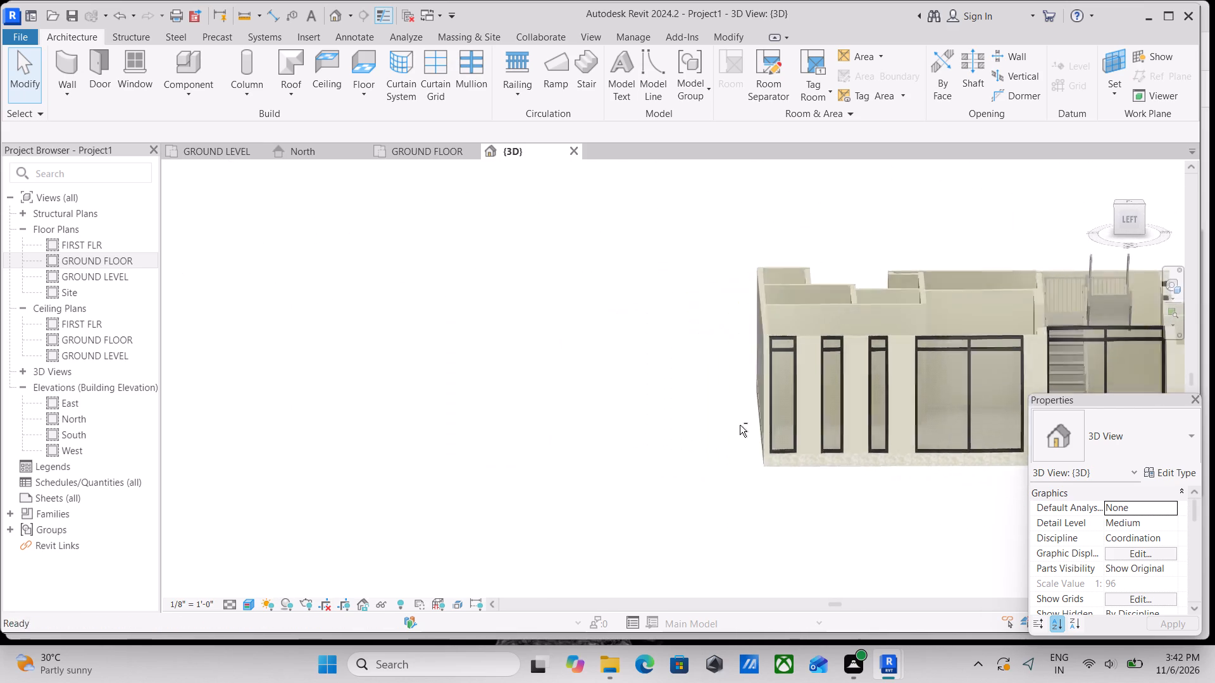
scroll(782, 465, "up", 6)
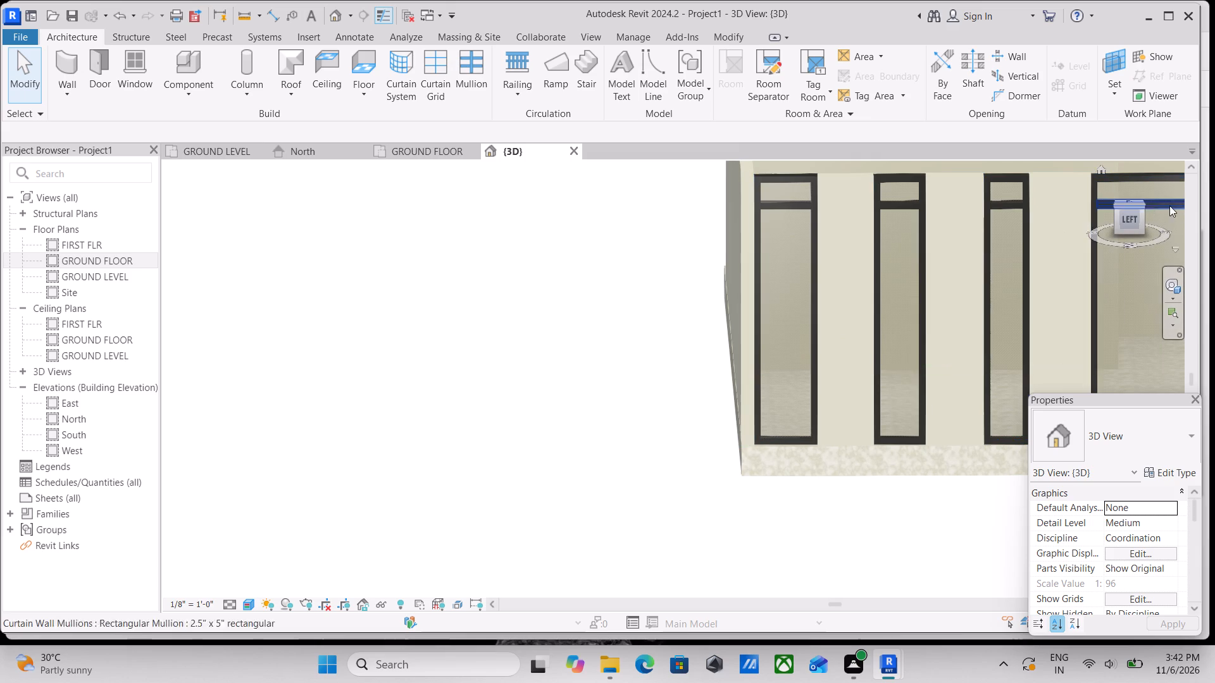
In the Left view, lower the top of the outermost Storefront window to a top offset of about -1' 2 51/128".
left_click(1135, 216)
scroll(802, 329, "up", 4)
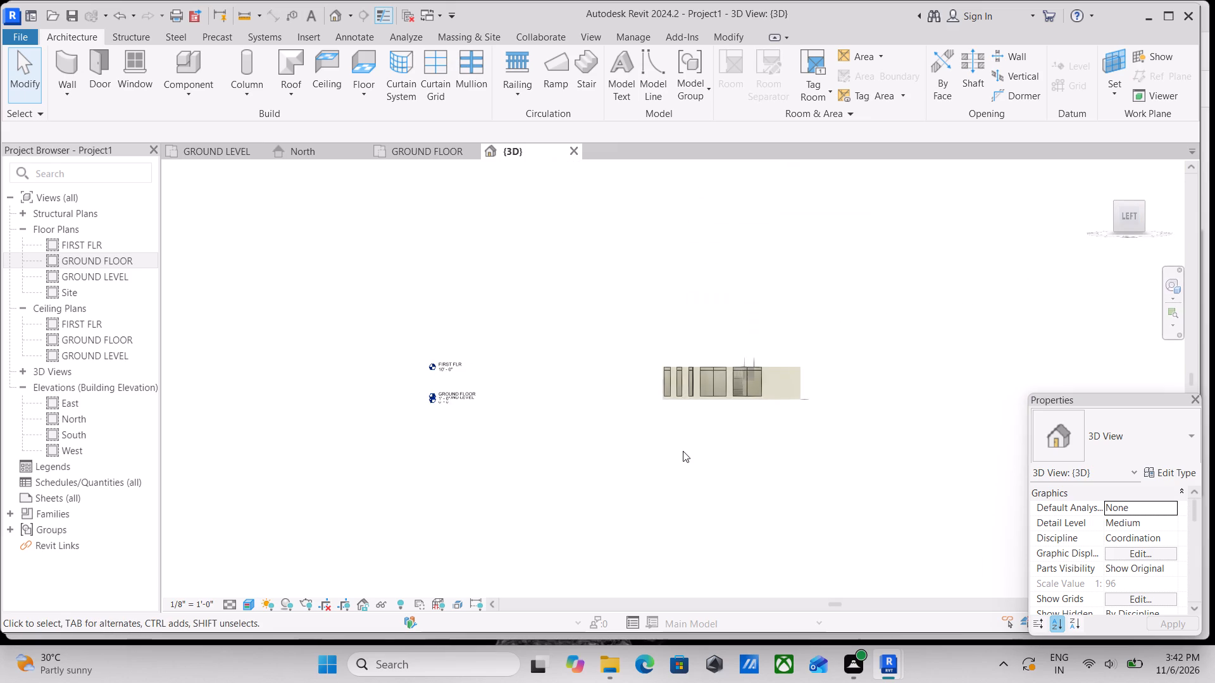
scroll(682, 453, "up", 4)
scroll(658, 343, "up", 17)
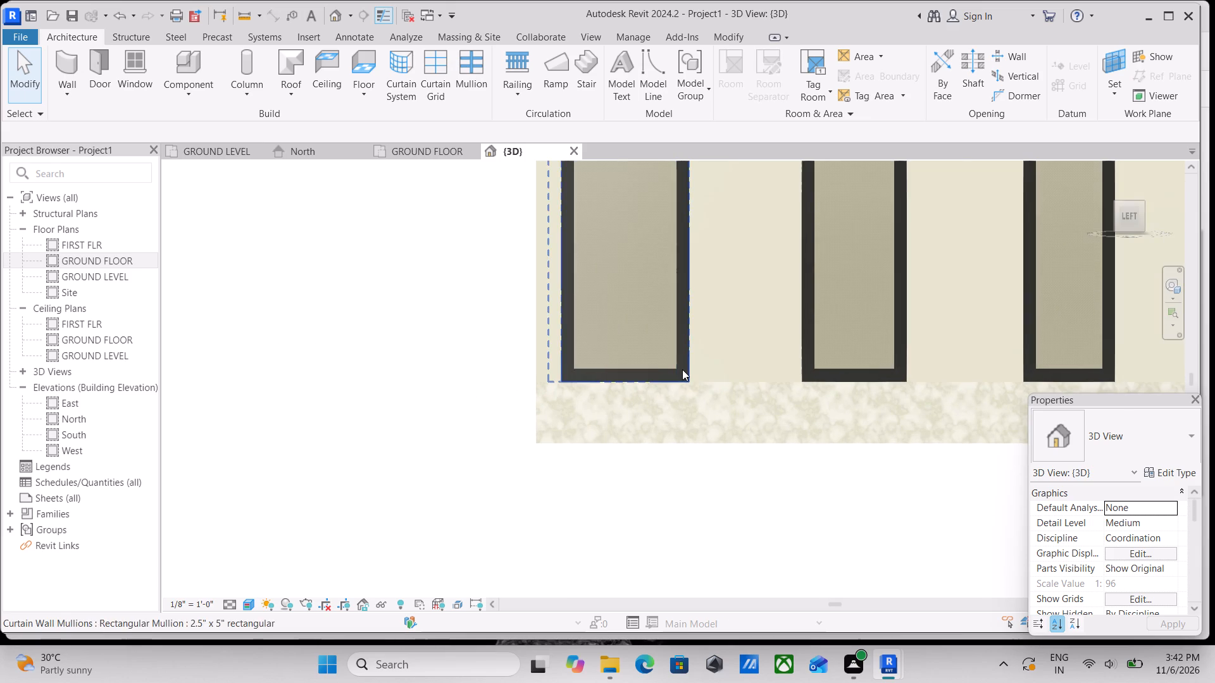
left_click(682, 369)
middle_click_drag(682, 369, 711, 448)
left_click(635, 452)
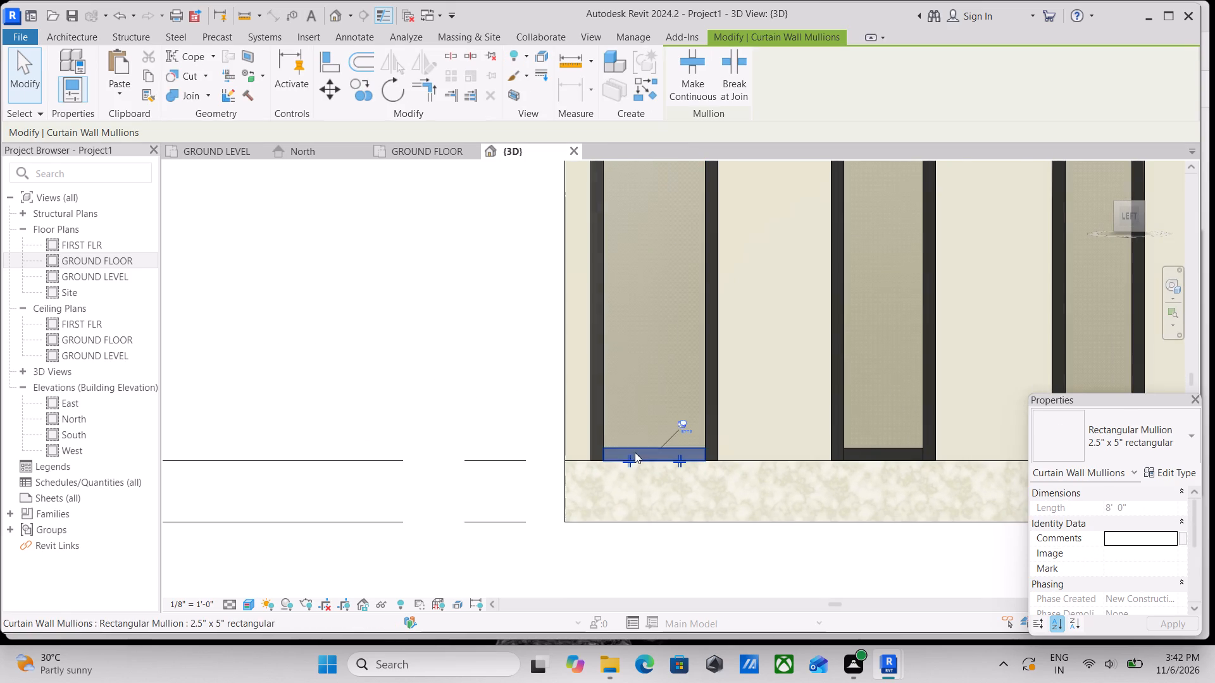
middle_click_drag(620, 360, 620, 538)
middle_click_drag(645, 359, 649, 565)
left_click(632, 292)
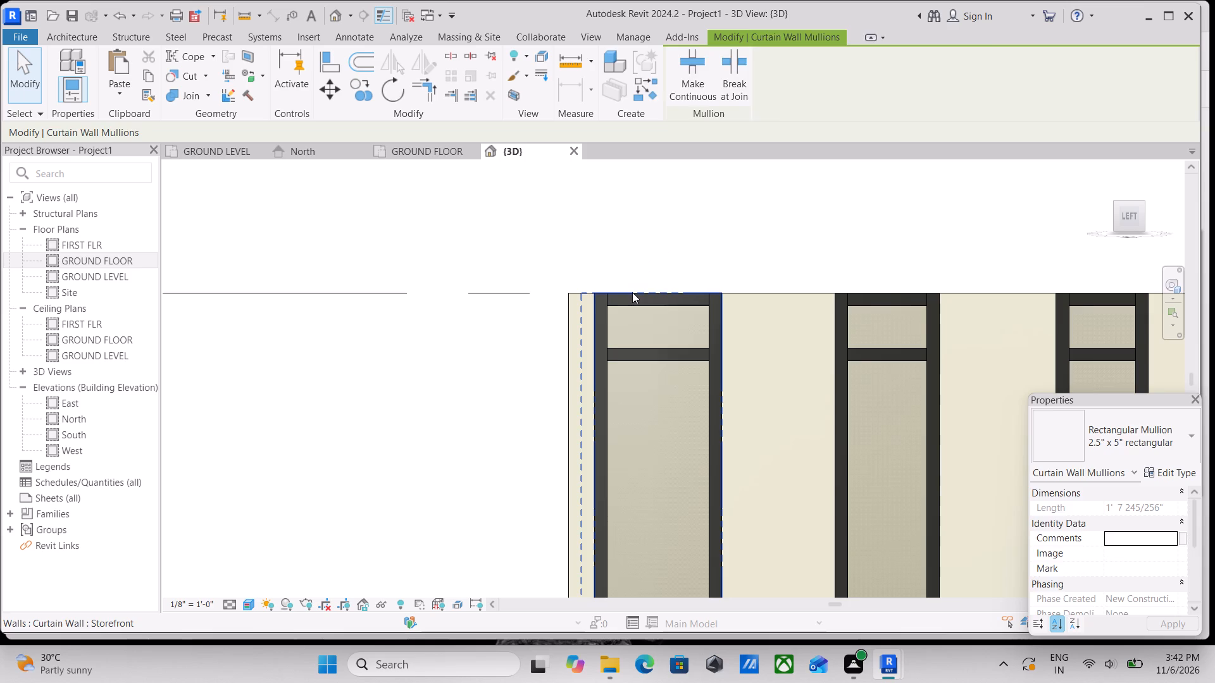
left_click_drag(657, 288, 656, 323)
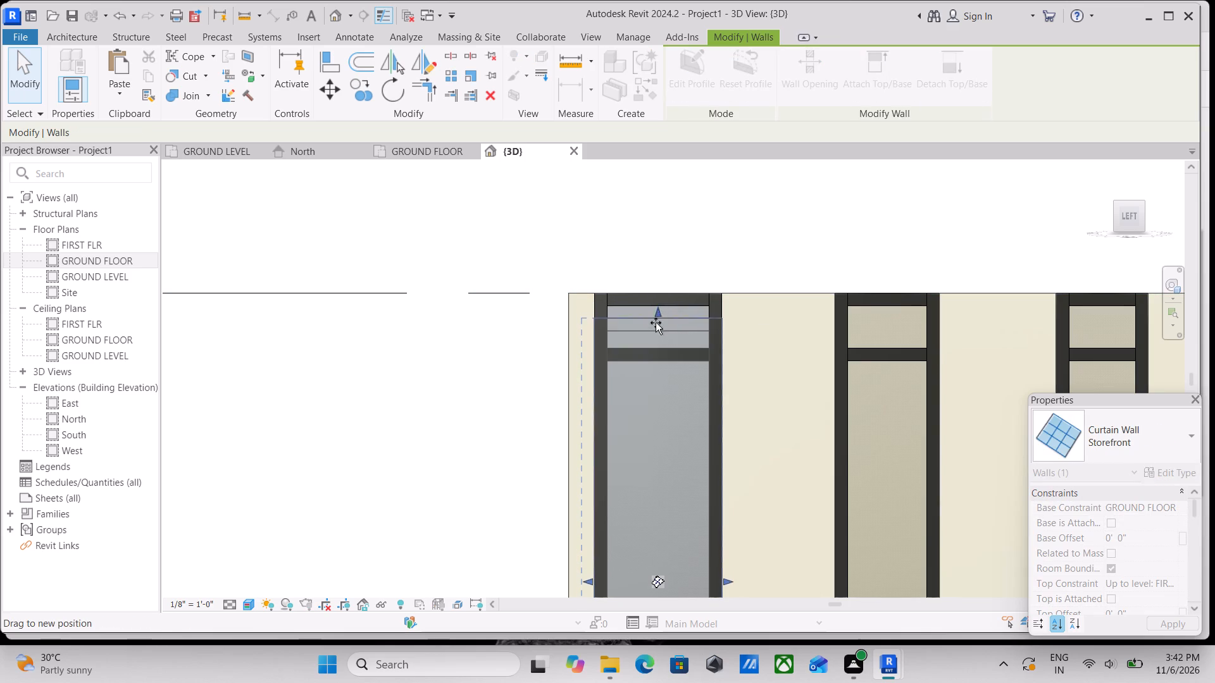
left_click_drag(656, 323, 657, 367)
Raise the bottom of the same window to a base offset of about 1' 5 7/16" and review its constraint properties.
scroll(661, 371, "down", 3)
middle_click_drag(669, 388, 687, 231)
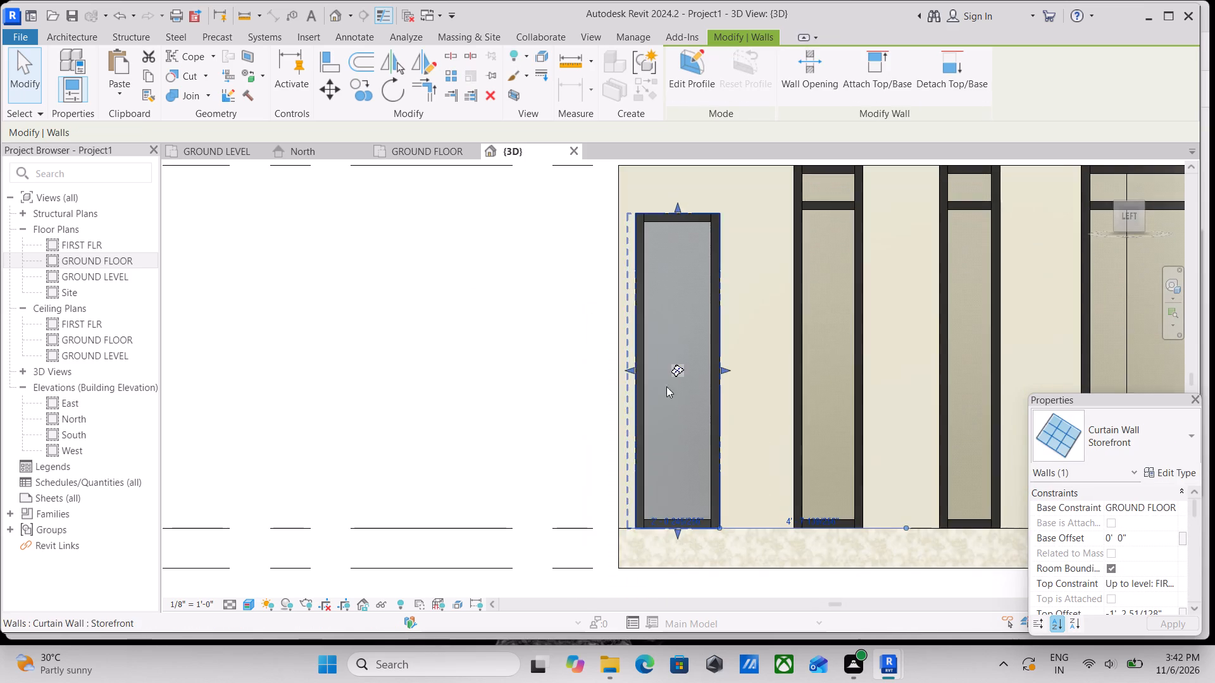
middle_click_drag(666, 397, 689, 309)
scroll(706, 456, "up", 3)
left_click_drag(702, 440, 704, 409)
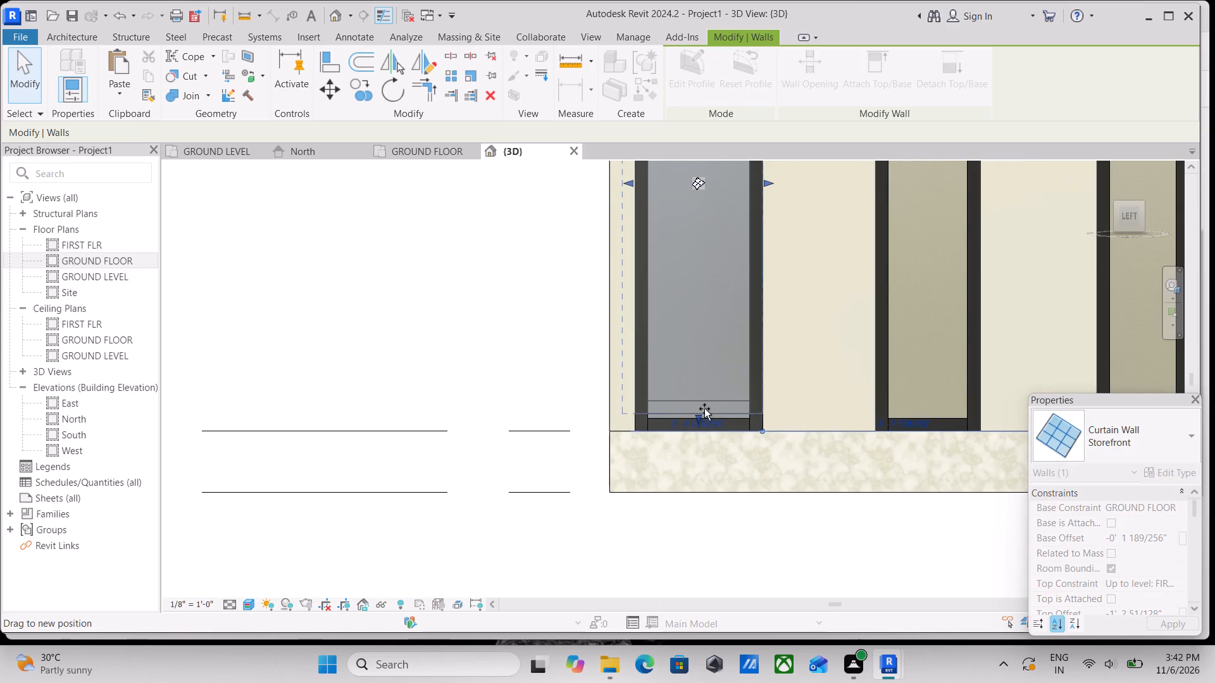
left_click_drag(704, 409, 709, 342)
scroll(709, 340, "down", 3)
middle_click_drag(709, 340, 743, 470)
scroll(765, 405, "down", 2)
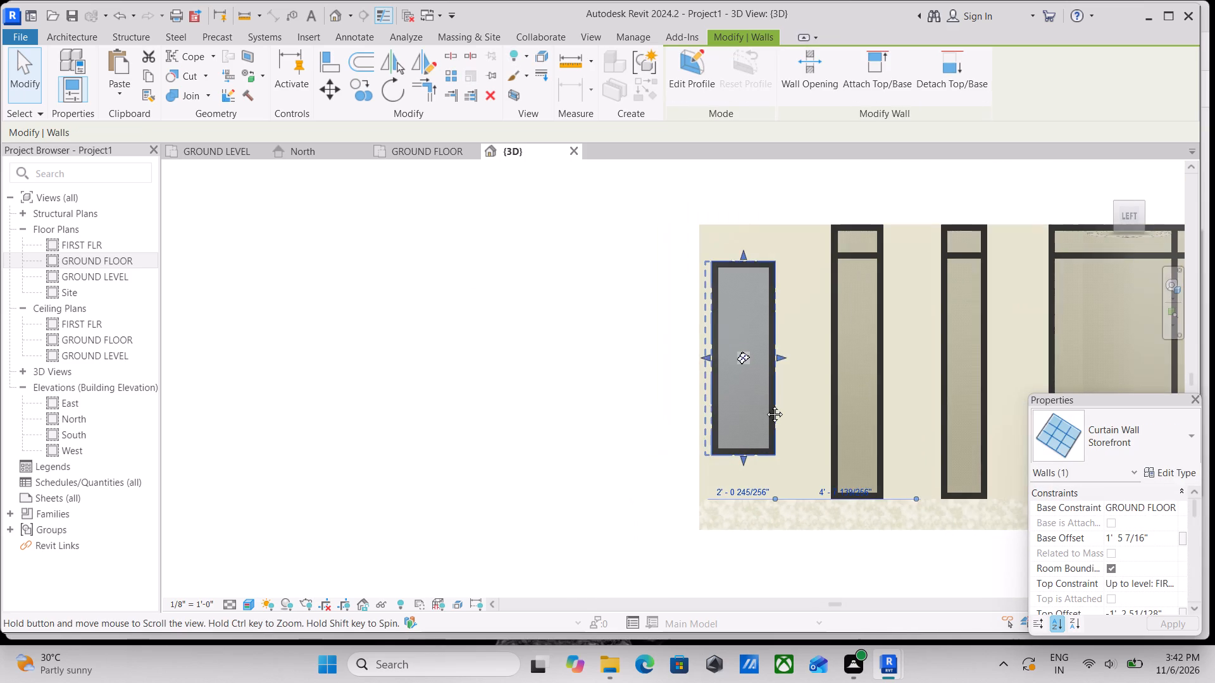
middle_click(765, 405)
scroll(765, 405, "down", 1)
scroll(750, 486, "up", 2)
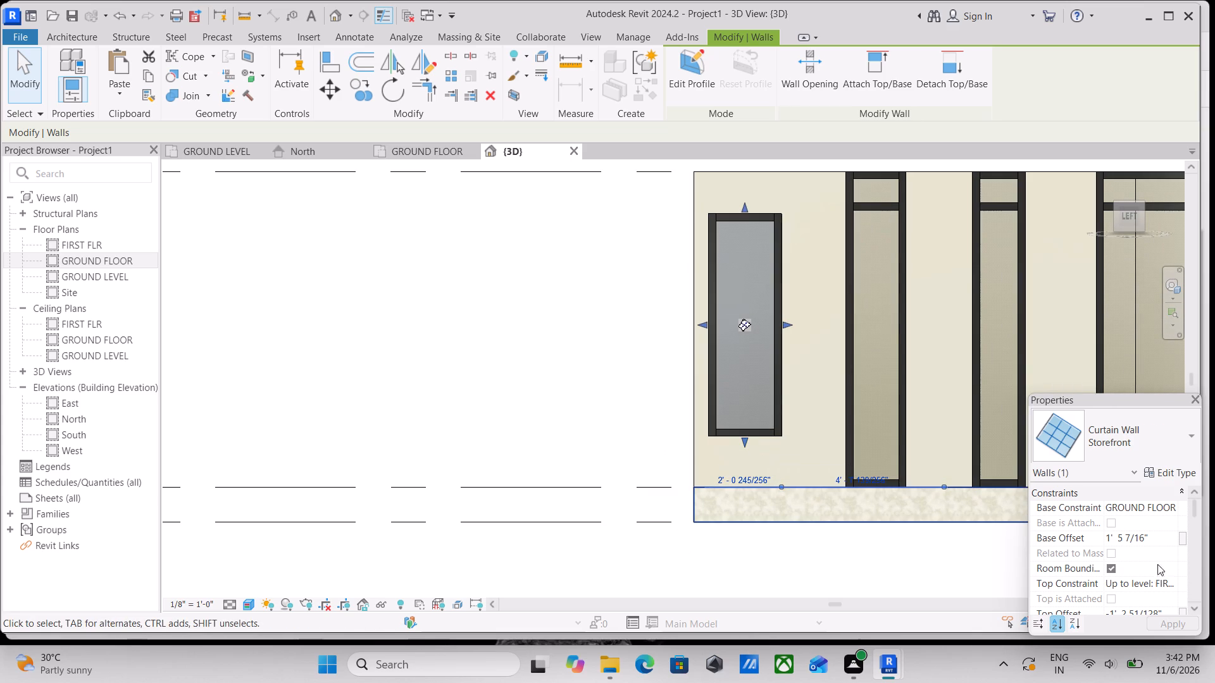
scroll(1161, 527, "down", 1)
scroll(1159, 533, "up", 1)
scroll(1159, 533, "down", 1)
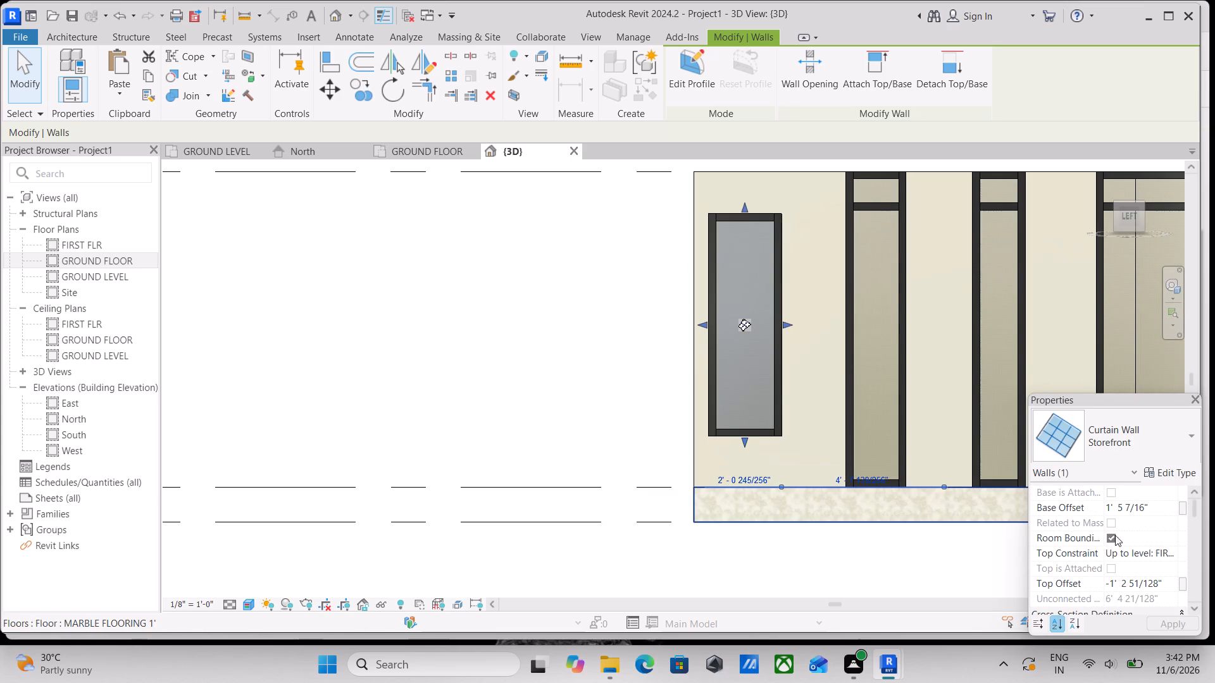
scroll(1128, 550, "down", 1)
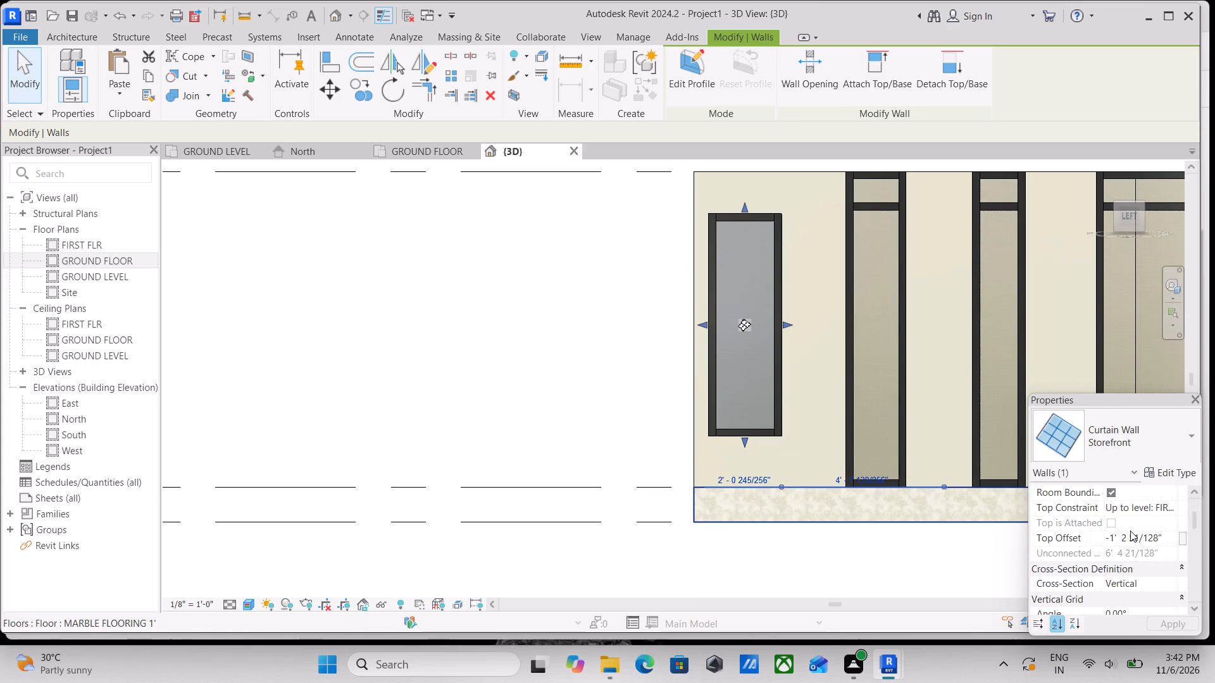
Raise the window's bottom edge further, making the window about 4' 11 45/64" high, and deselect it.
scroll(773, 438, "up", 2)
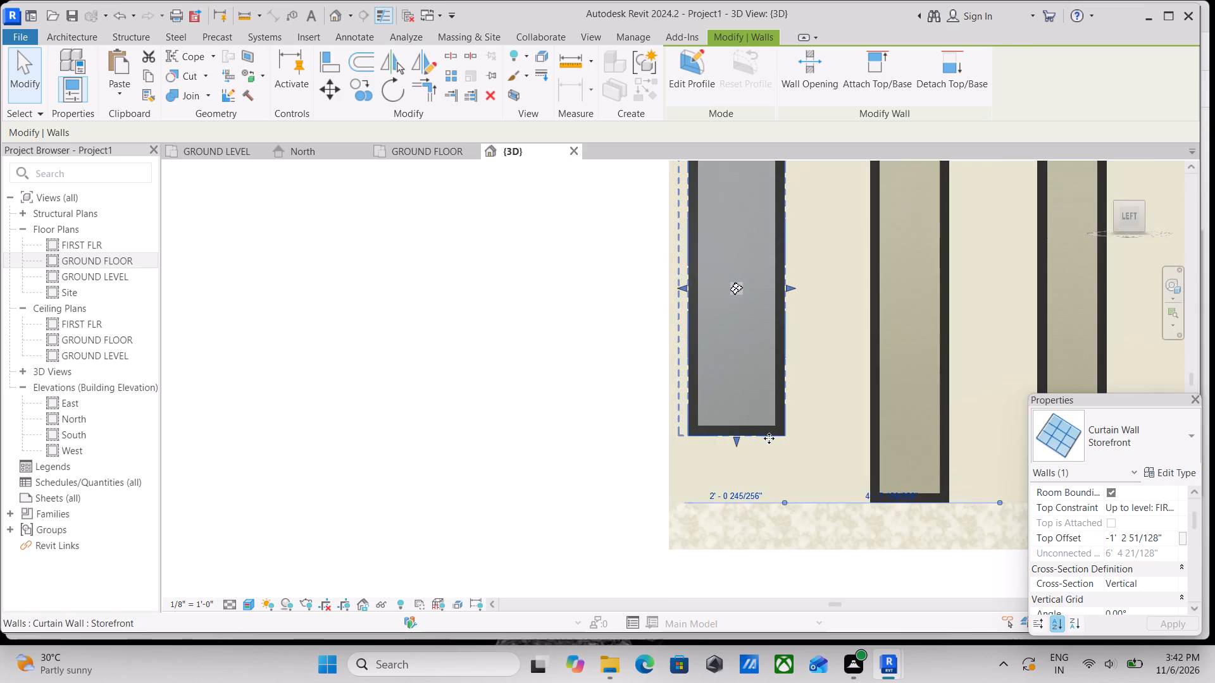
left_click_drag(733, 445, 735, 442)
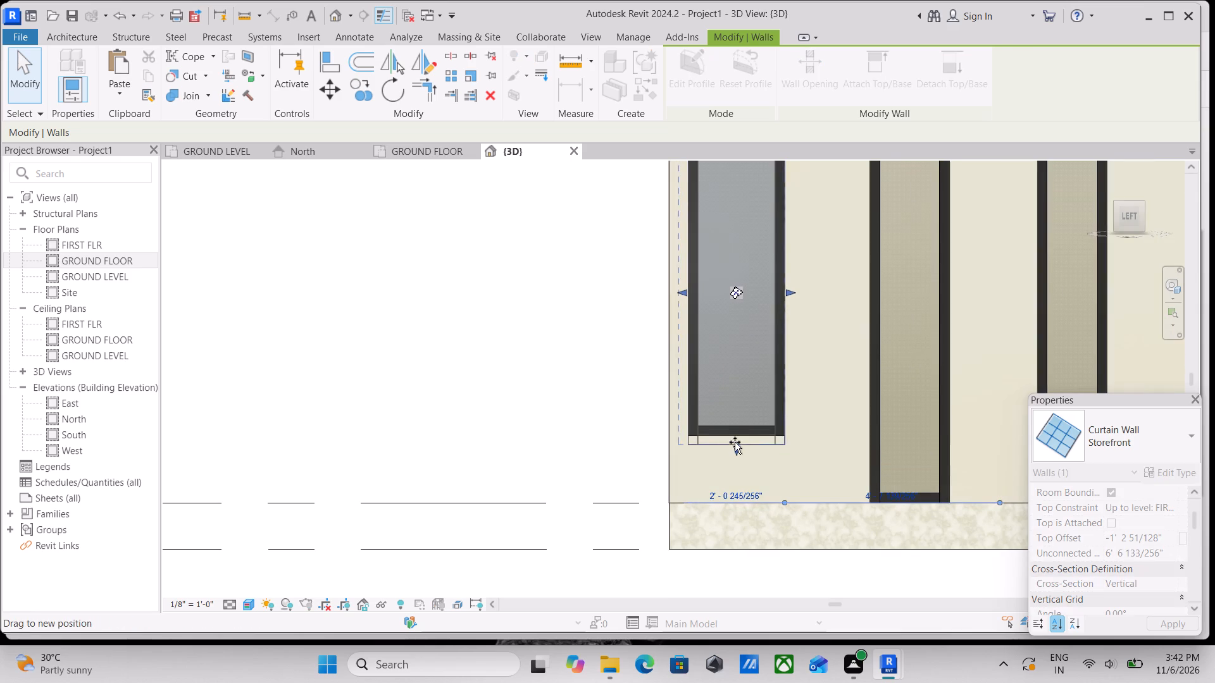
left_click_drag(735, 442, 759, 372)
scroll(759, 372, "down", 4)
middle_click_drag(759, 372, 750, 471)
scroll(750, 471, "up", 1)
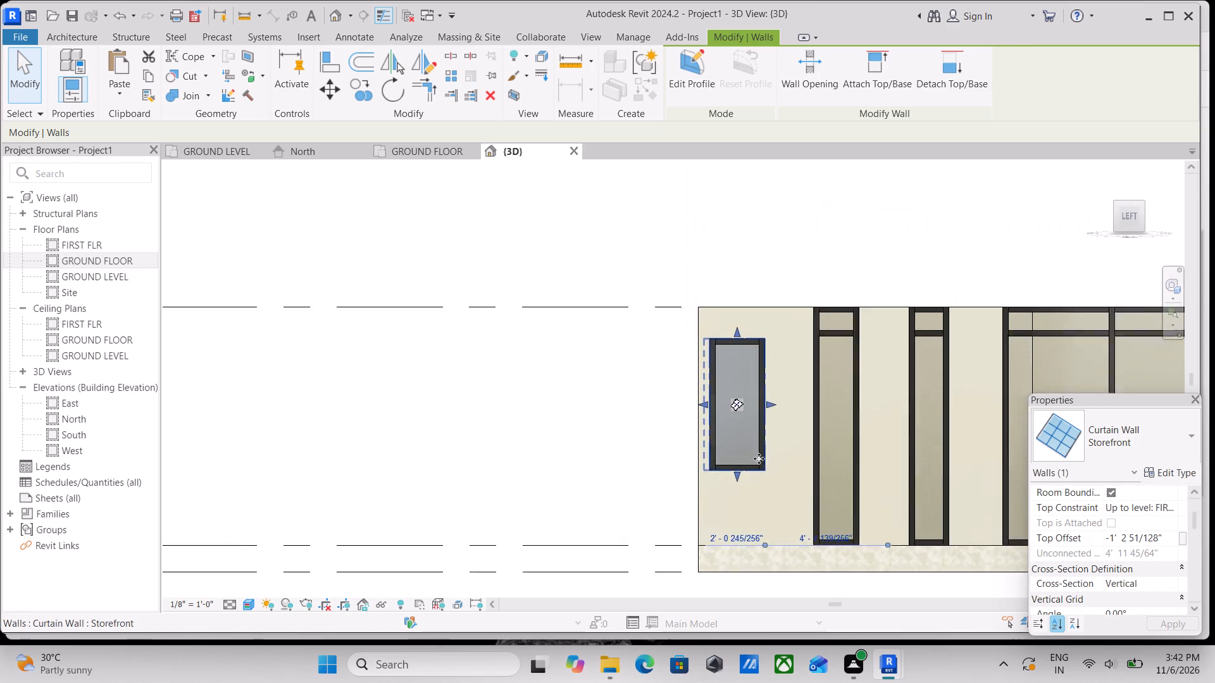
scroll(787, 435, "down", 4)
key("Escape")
Examine the shortened window's proportions and wall opening against the neighbouring full-height windows.
scroll(800, 449, "down", 2)
middle_click_drag(802, 453, 807, 484, "shift")
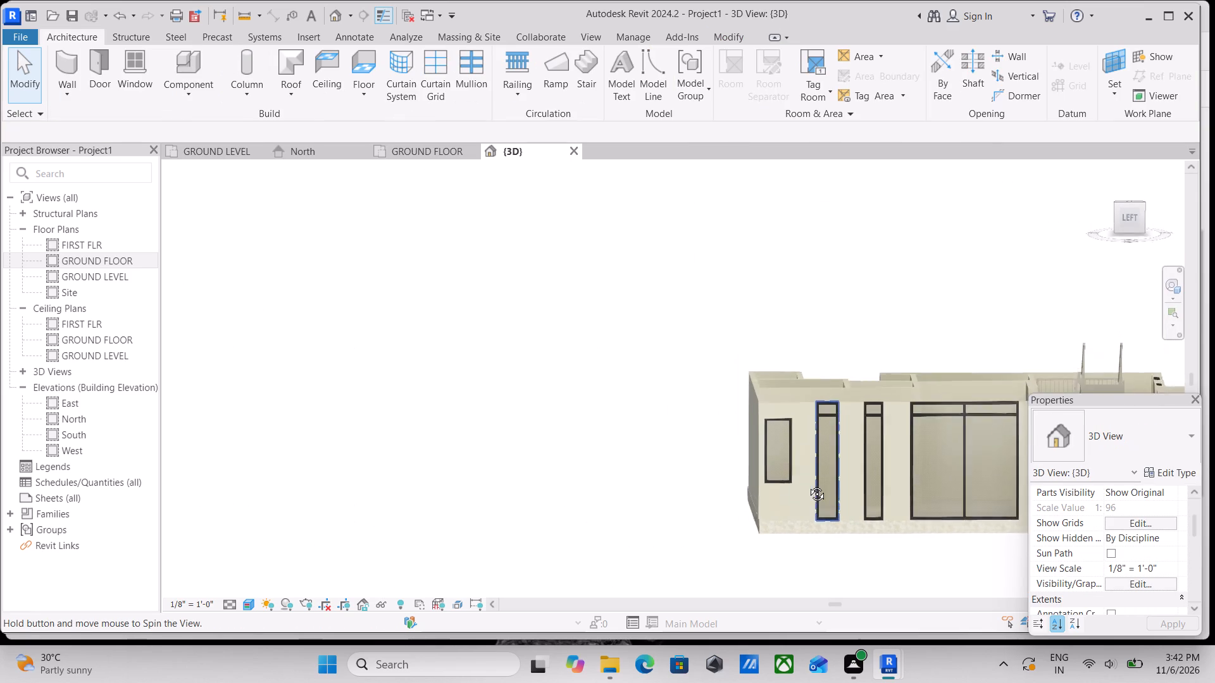
middle_click_drag(807, 484, 800, 472, "shift")
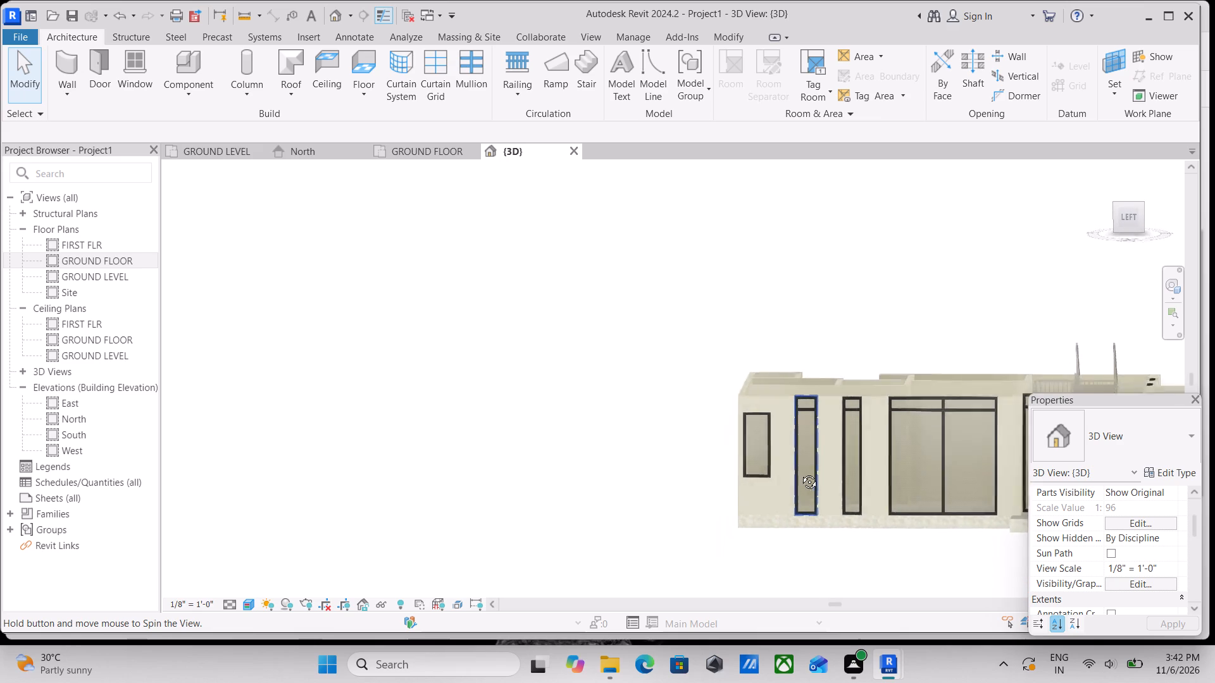
middle_click_drag(800, 472, 809, 455, "shift")
scroll(783, 454, "up", 4)
middle_click_drag(814, 462, 751, 443)
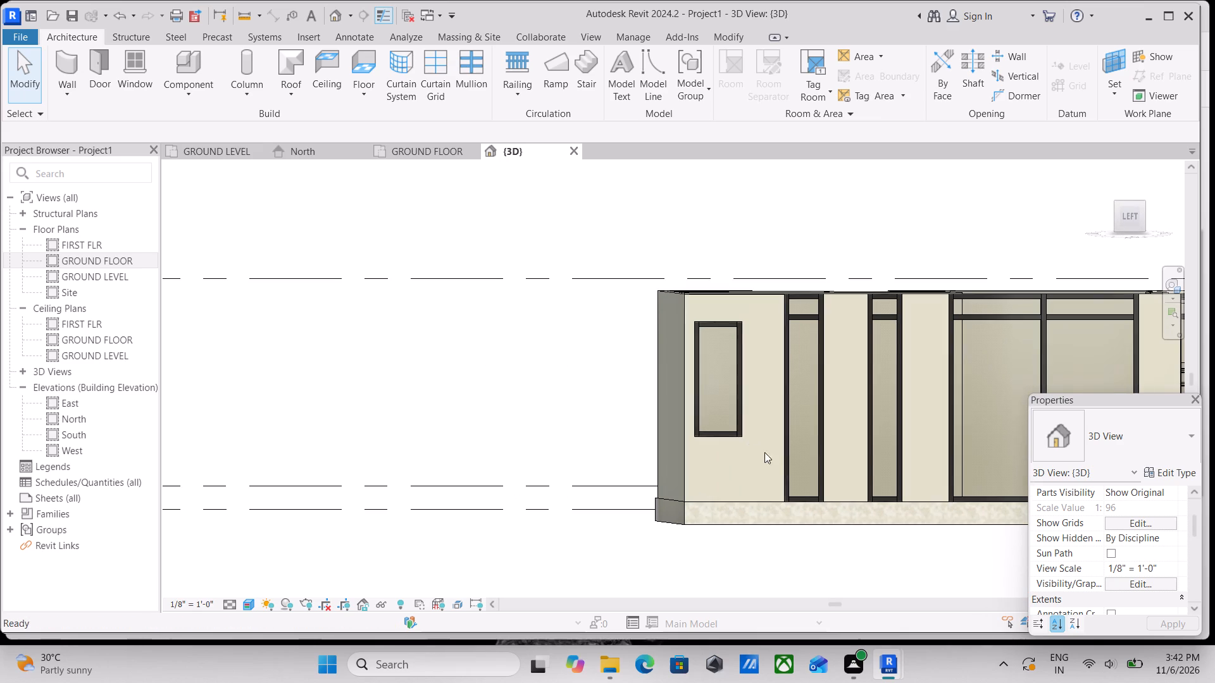
scroll(737, 435, "up", 5)
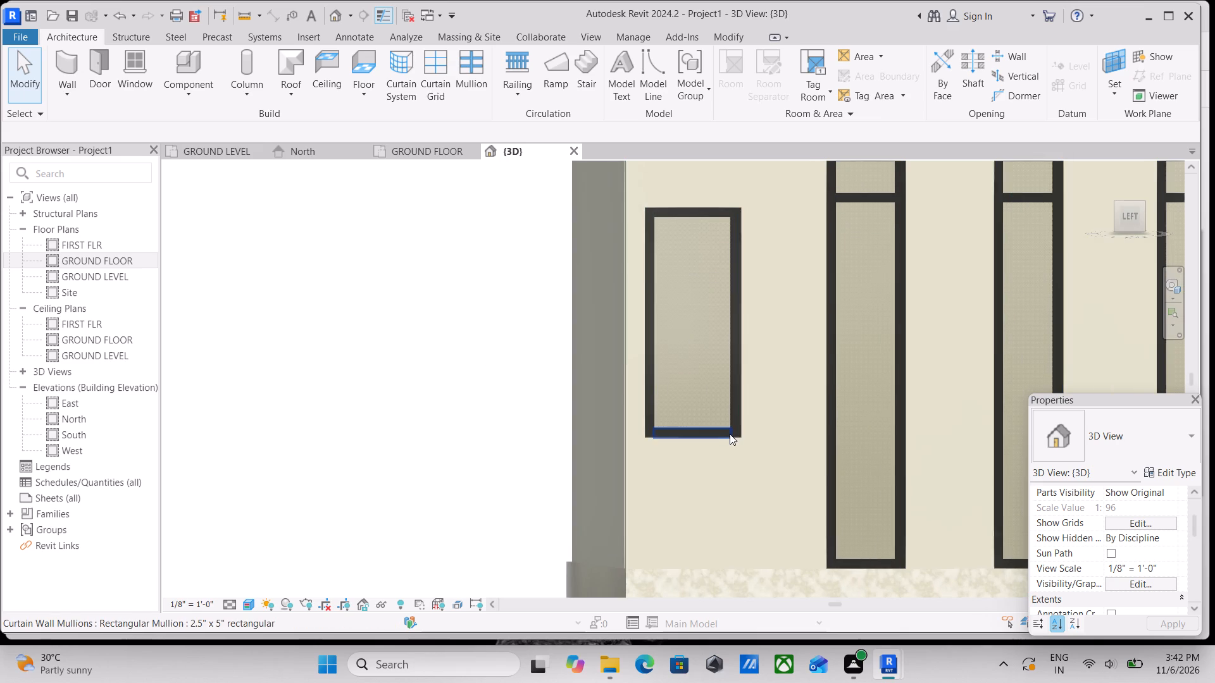
left_click(733, 434)
scroll(745, 433, "down", 2)
scroll(693, 431, "up", 1)
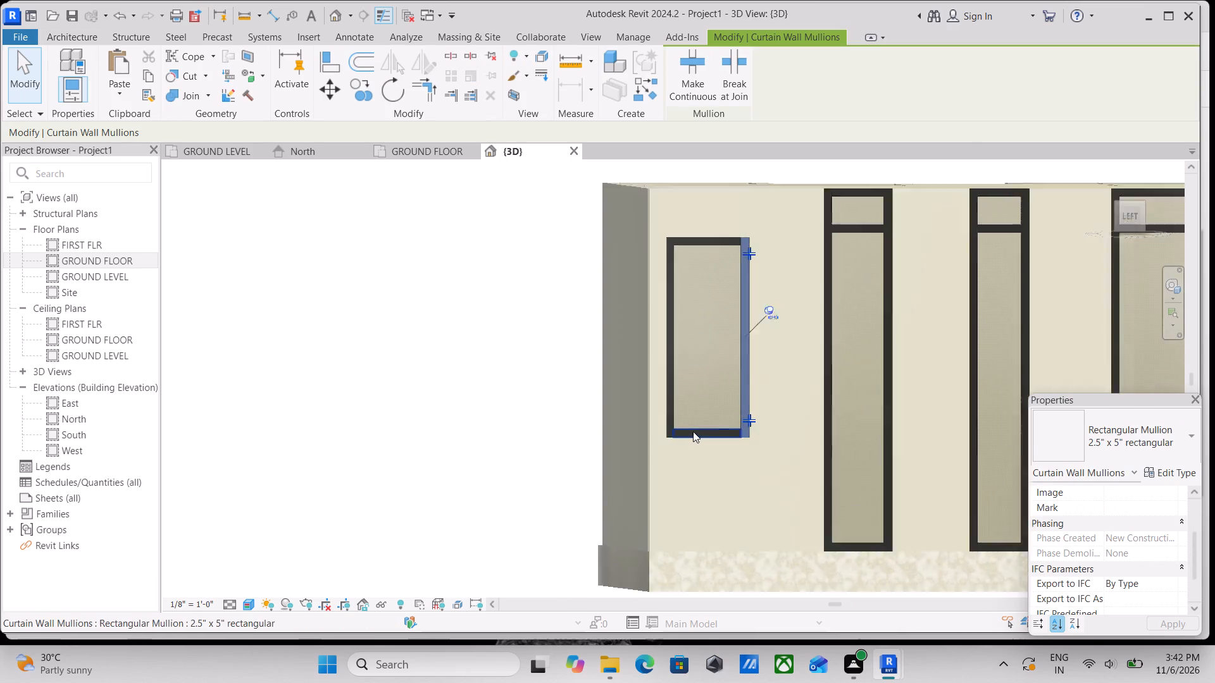
scroll(693, 431, "up", 2)
key("Escape")
middle_click_drag(707, 417, 683, 478)
scroll(694, 394, "down", 1)
middle_click_drag(694, 394, 648, 458, "shift")
middle_click_drag(635, 452, 765, 374)
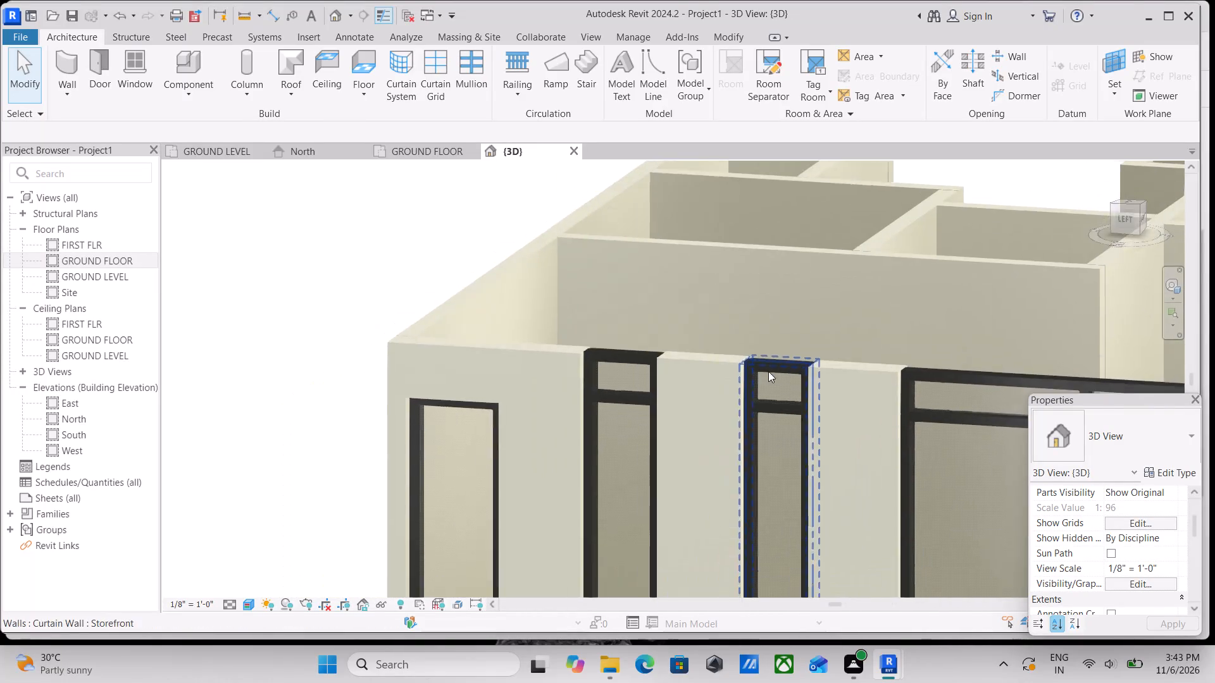
scroll(505, 406, "up", 3)
scroll(383, 403, "up", 2)
Select the shortened window and, in the Left view, lower its bottom edge to make it about 5' 10 7/16" high.
left_click(382, 388)
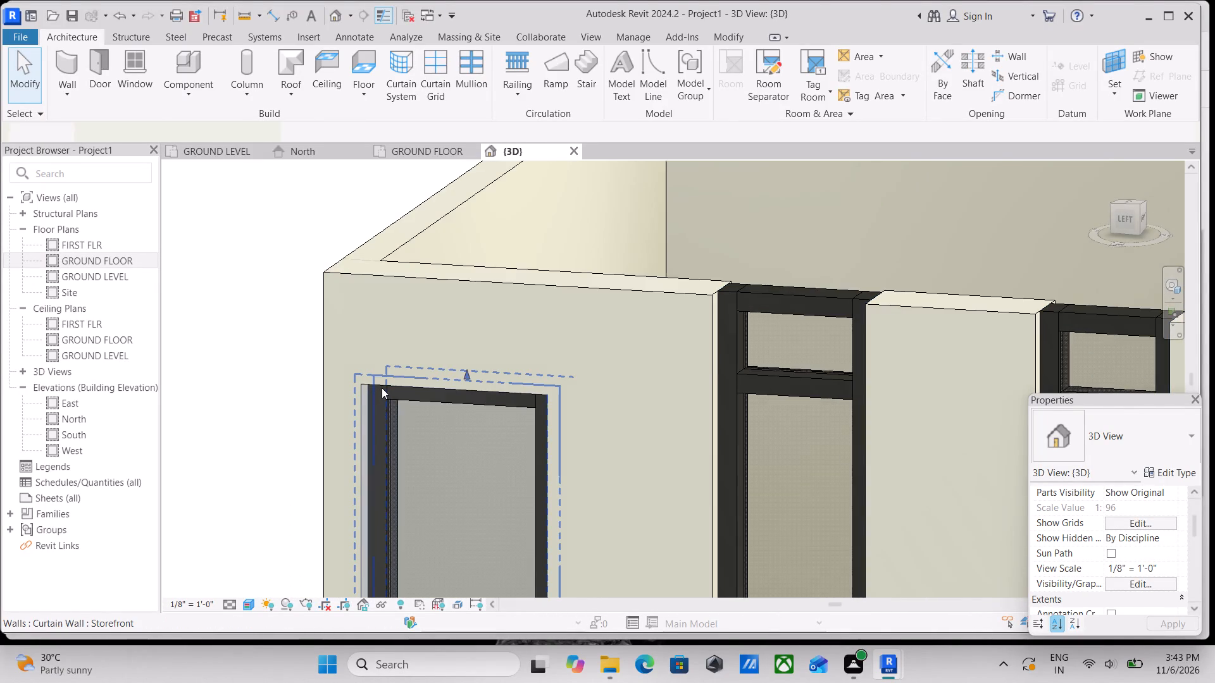
scroll(443, 403, "down", 1)
middle_click_drag(445, 403, 489, 373)
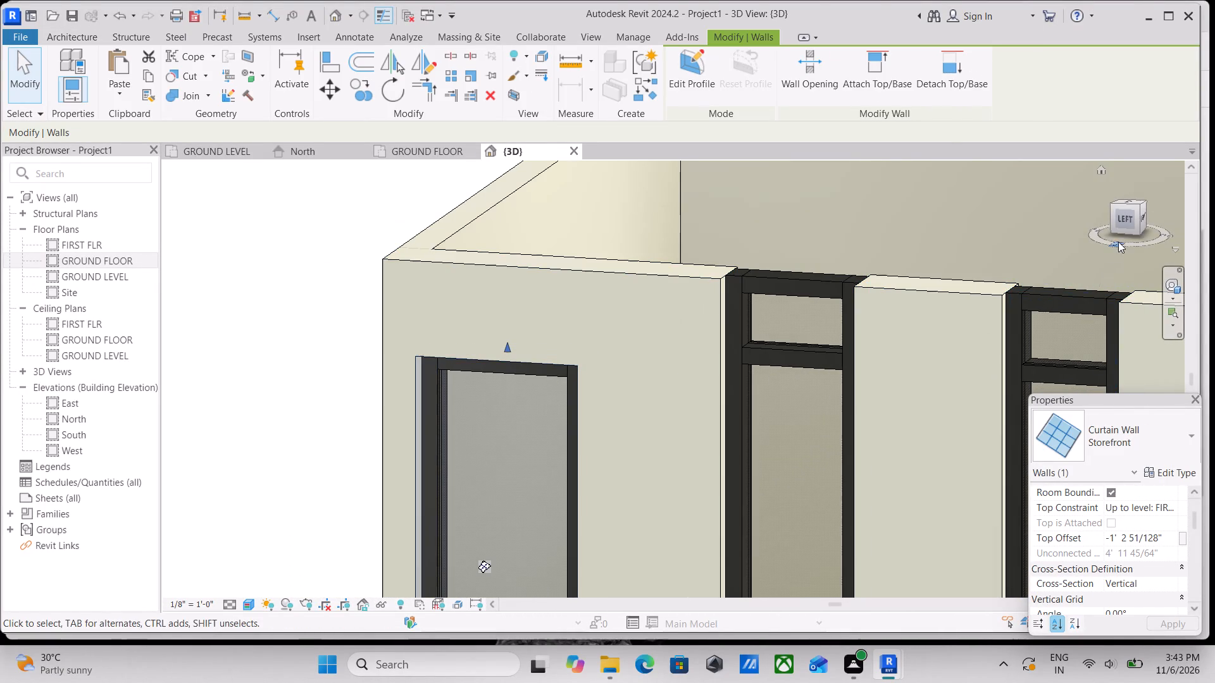
left_click(1126, 221)
middle_click_drag(749, 530, 804, 414)
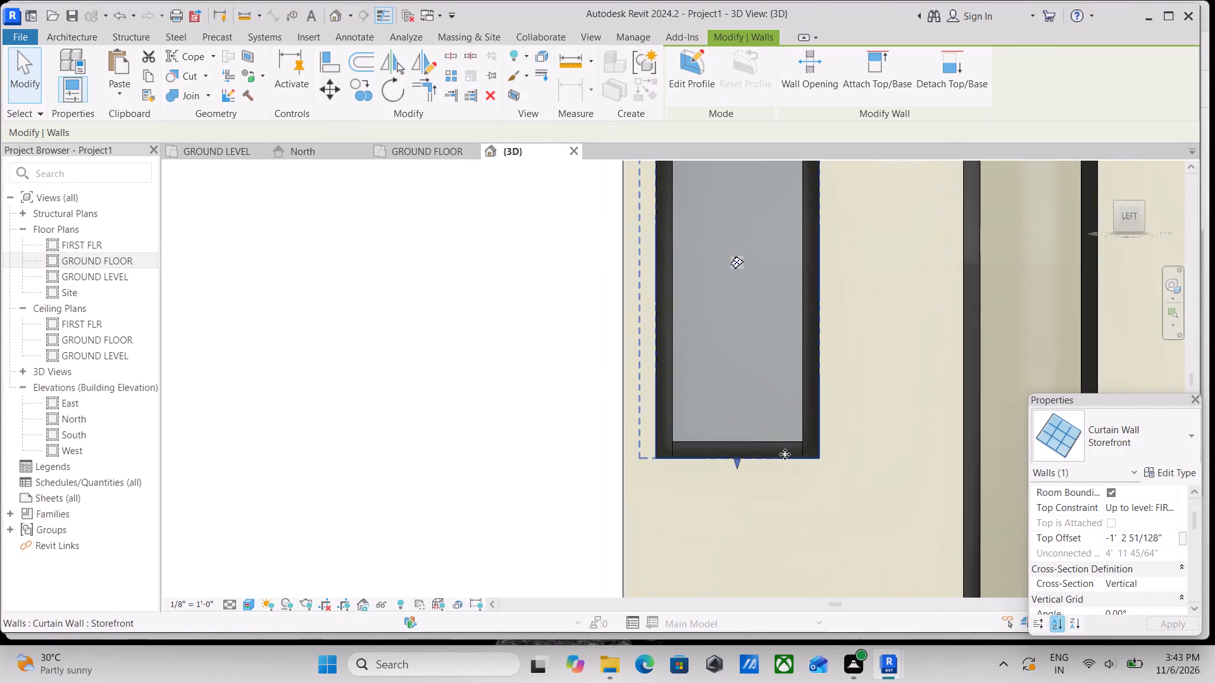
scroll(745, 487, "up", 2)
left_click_drag(735, 453, 726, 520)
scroll(726, 520, "down", 2)
middle_click_drag(726, 520, 776, 406)
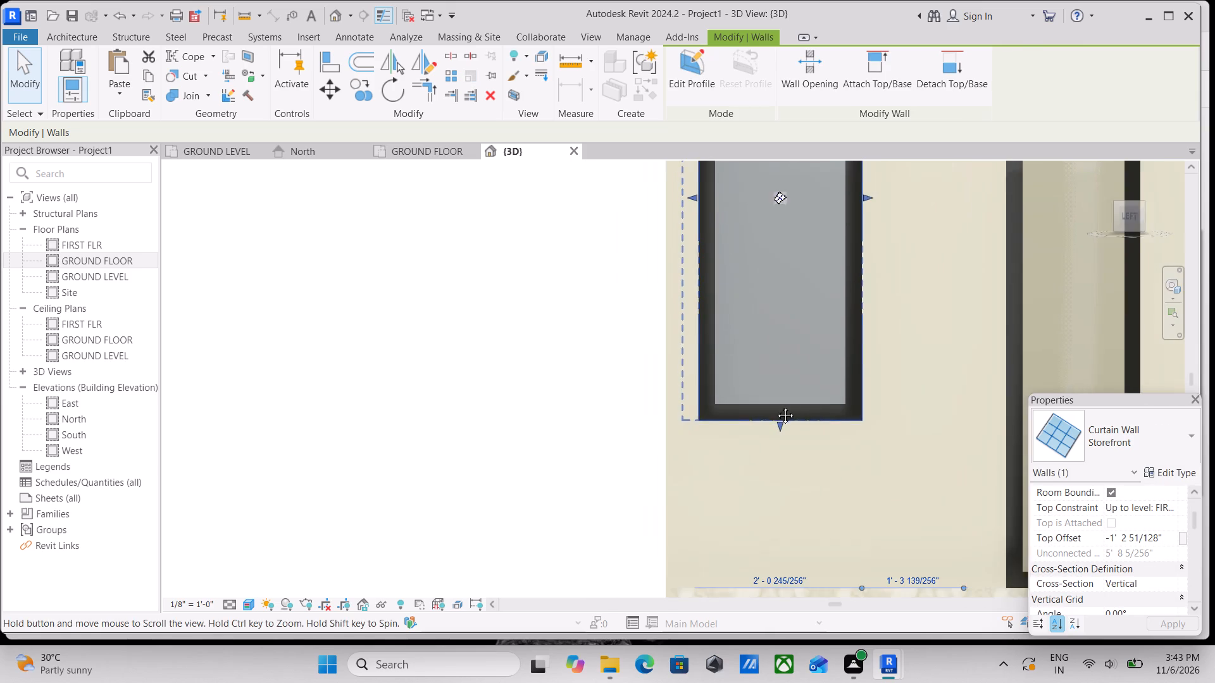
middle_click_drag(776, 406, 776, 405)
left_click_drag(782, 414, 782, 421)
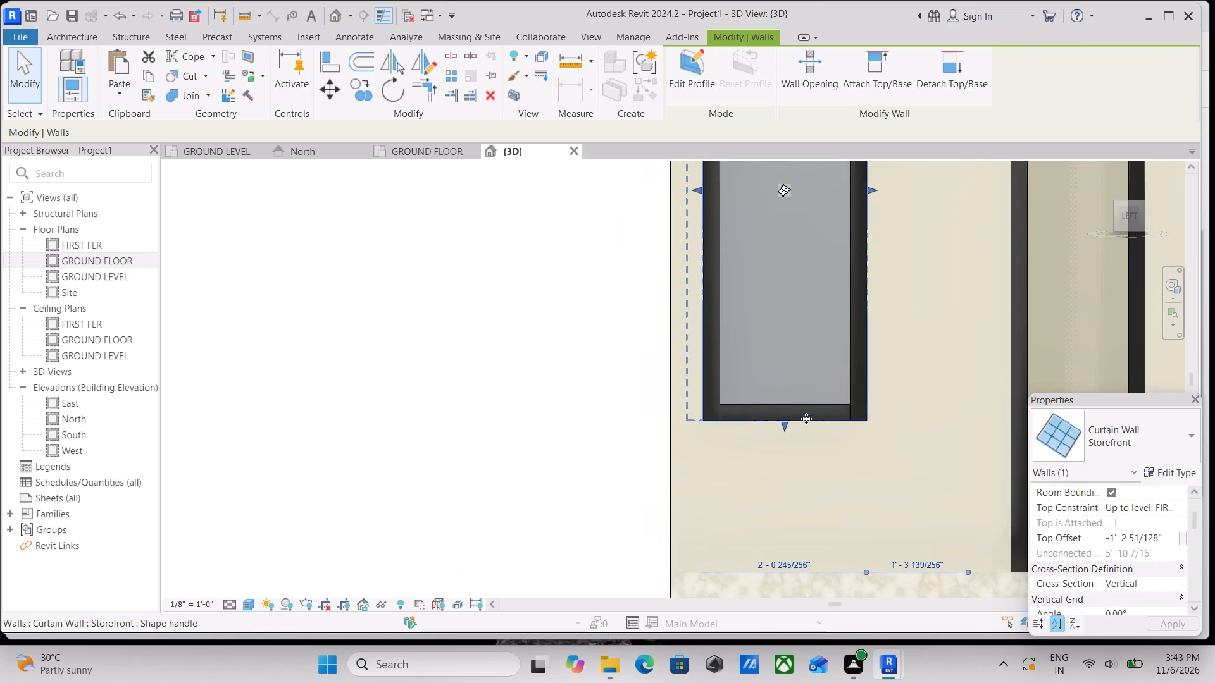
scroll(1164, 537, "down", 2)
scroll(814, 421, "down", 2)
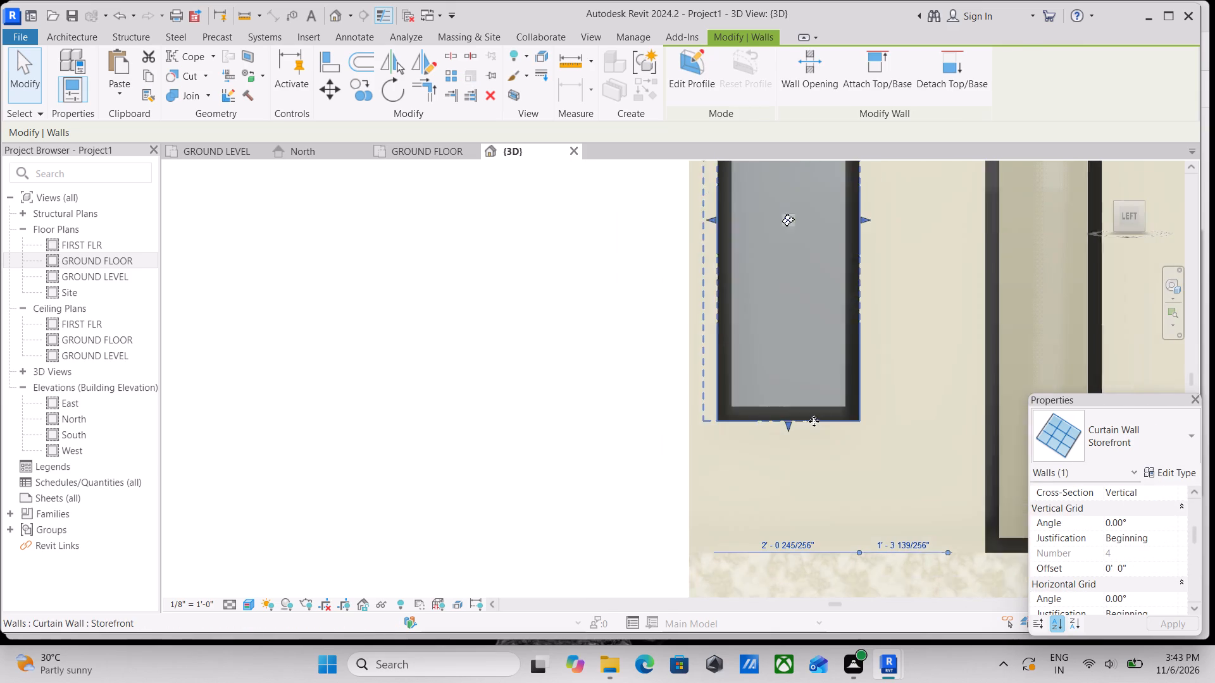
scroll(876, 412, "down", 3)
middle_click_drag(876, 412, 737, 442)
scroll(732, 442, "up", 1)
middle_click_drag(833, 386, 793, 409)
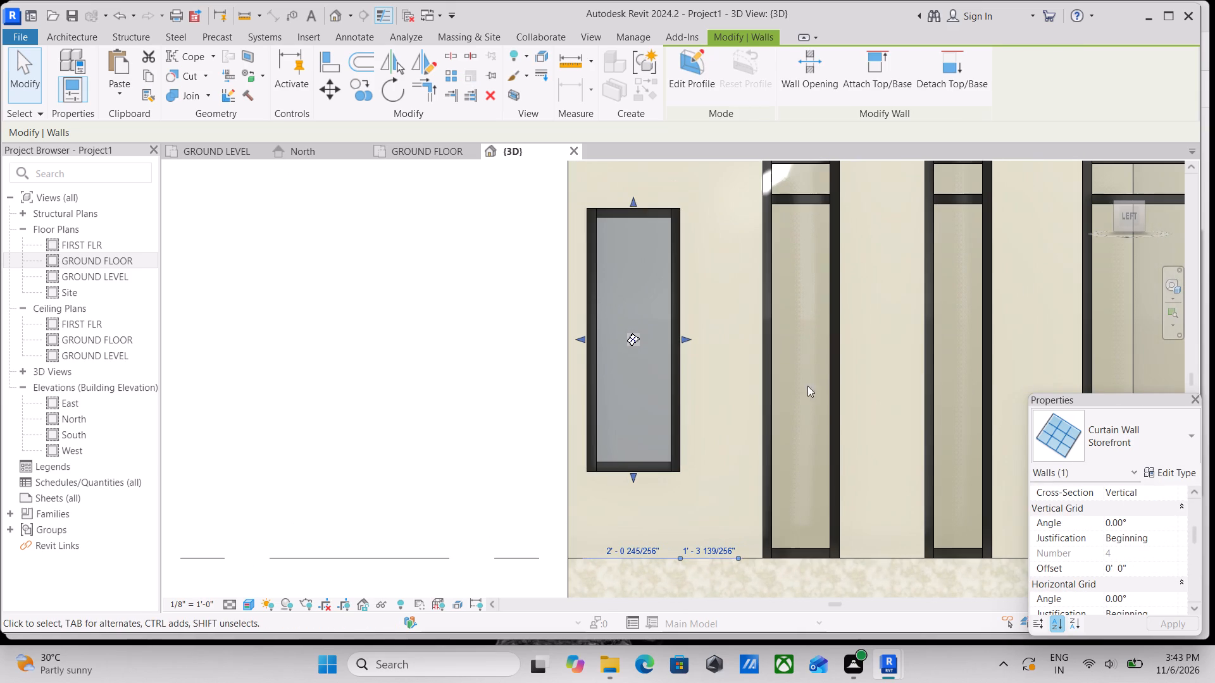
key("Escape")
Lower the top of the adjacent narrow Storefront window to roughly the top height of the shortened window.
middle_click_drag(806, 506, 813, 486)
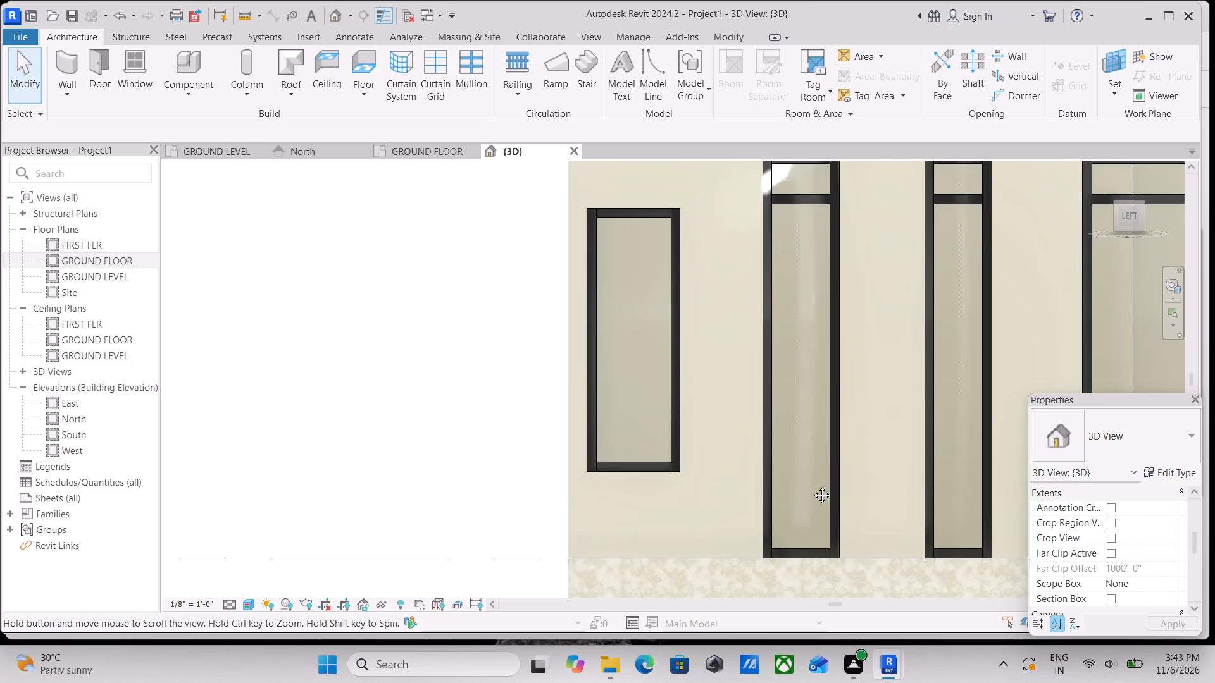
middle_click_drag(813, 486, 815, 466)
left_click(775, 493)
scroll(819, 443, "down", 1)
middle_click_drag(819, 443, 811, 500)
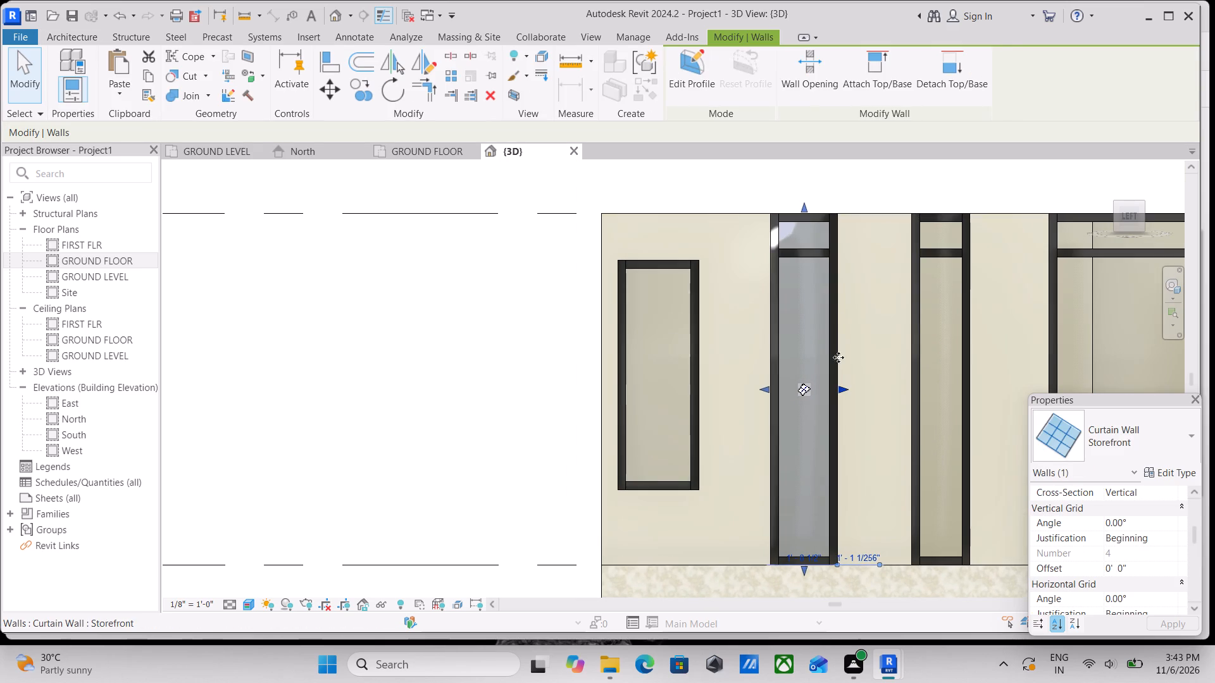
left_click_drag(804, 206, 802, 255)
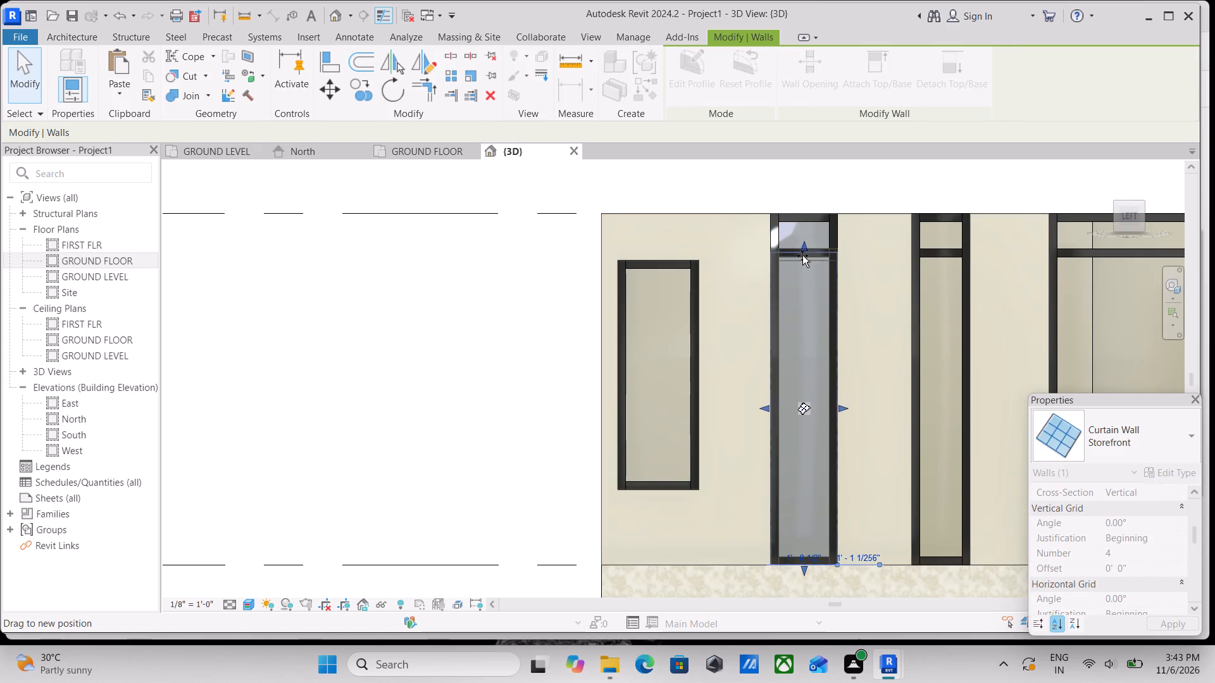
left_click_drag(802, 255, 802, 258)
middle_click_drag(824, 341, 804, 302)
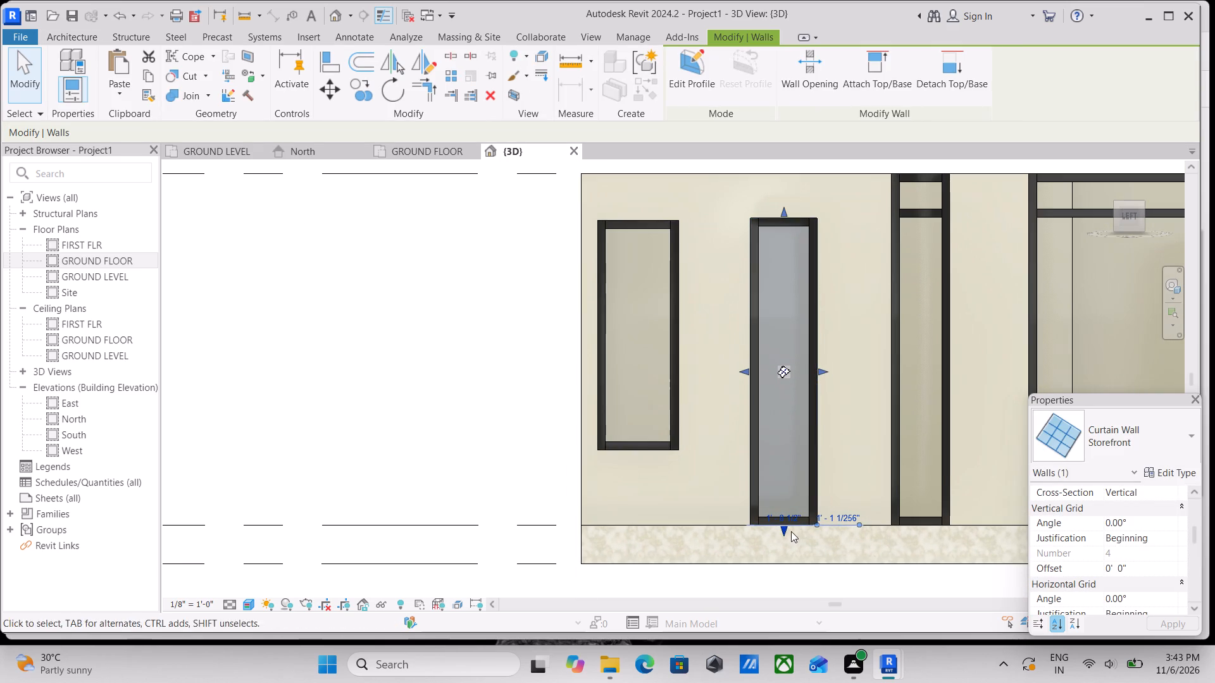
Raise the bottom edge of the second narrow Storefront window to roughly the sill height of the shortened window beside it, and deselect it.
left_click(782, 530)
scroll(804, 532, "up", 3)
key("Escape")
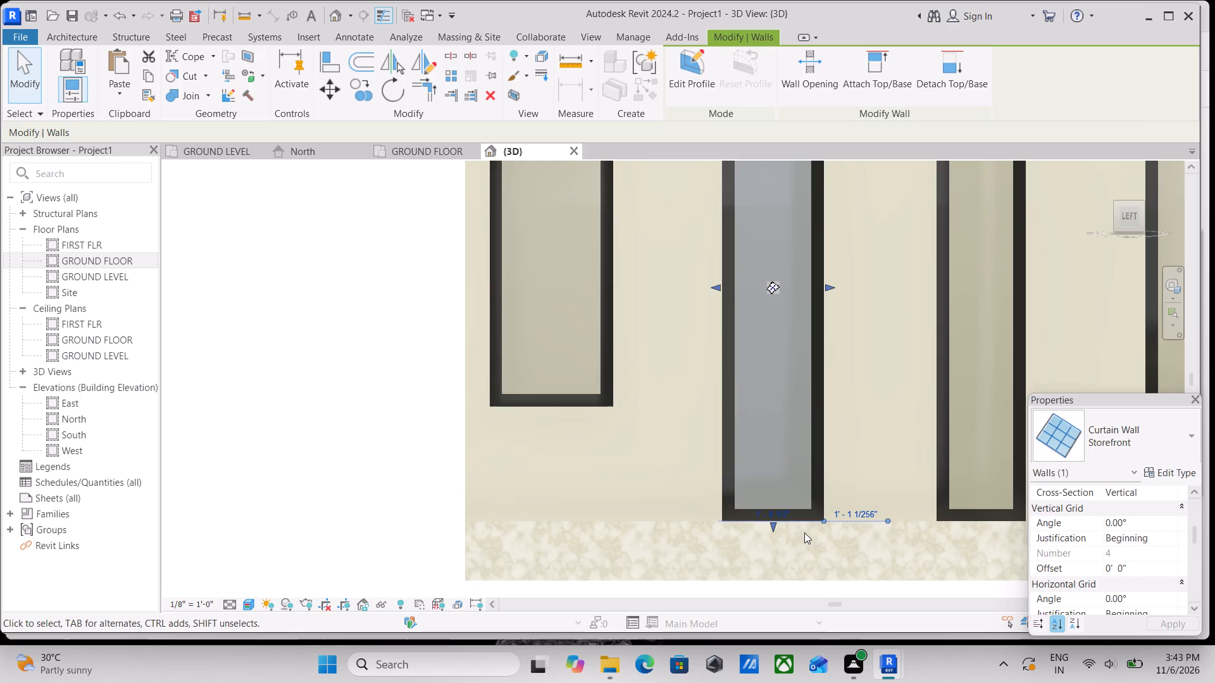
key("Escape")
scroll(764, 532, "up", 3)
key("Escape")
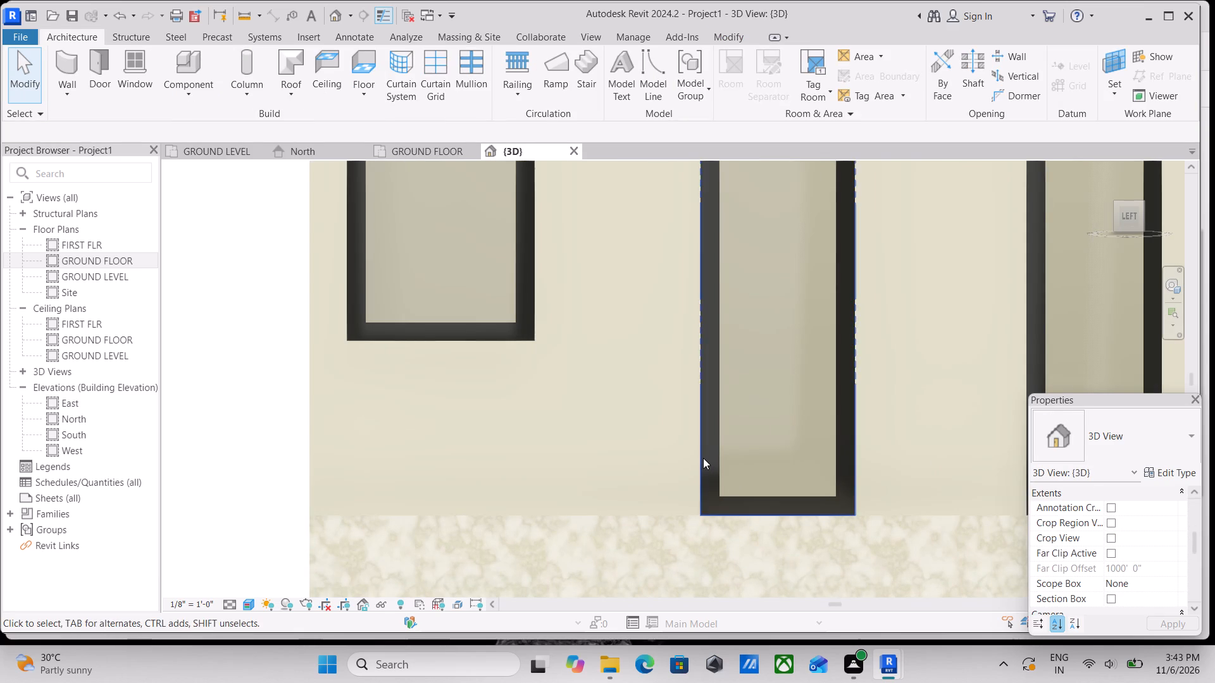
left_click(703, 458)
left_click_drag(779, 525, 781, 509)
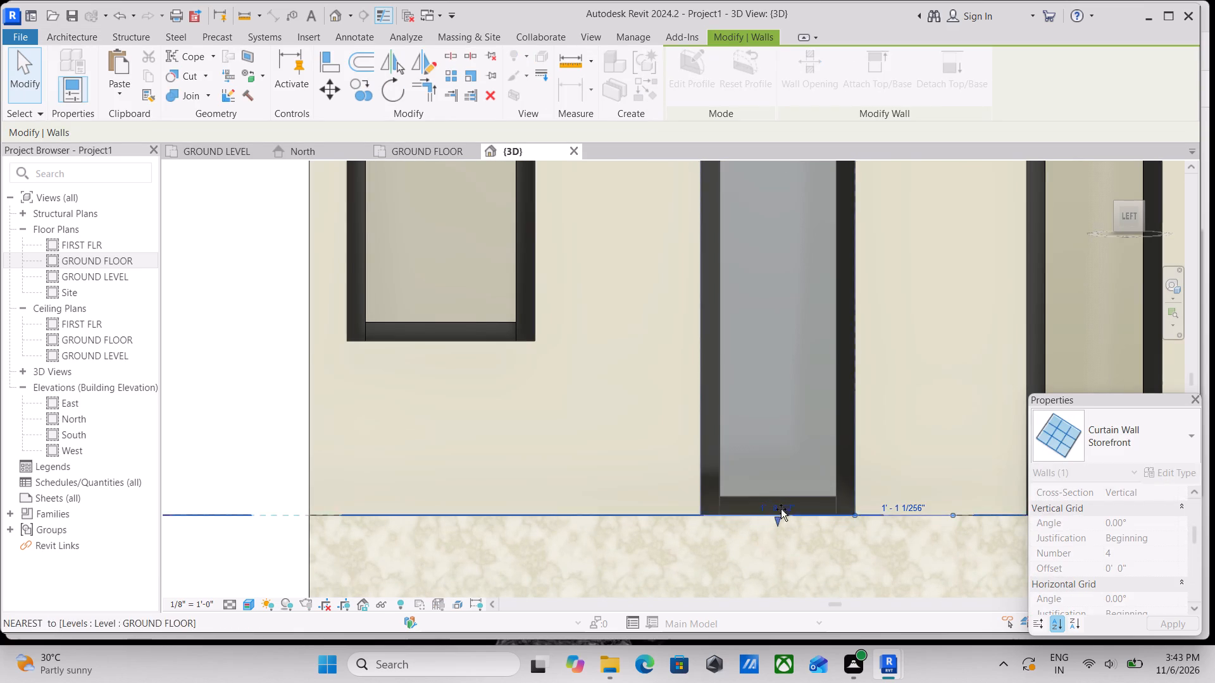
left_click_drag(781, 509, 812, 345)
scroll(807, 390, "down", 3)
middle_click_drag(804, 408, 794, 471)
scroll(800, 469, "down", 4)
middle_click_drag(800, 469, 788, 511)
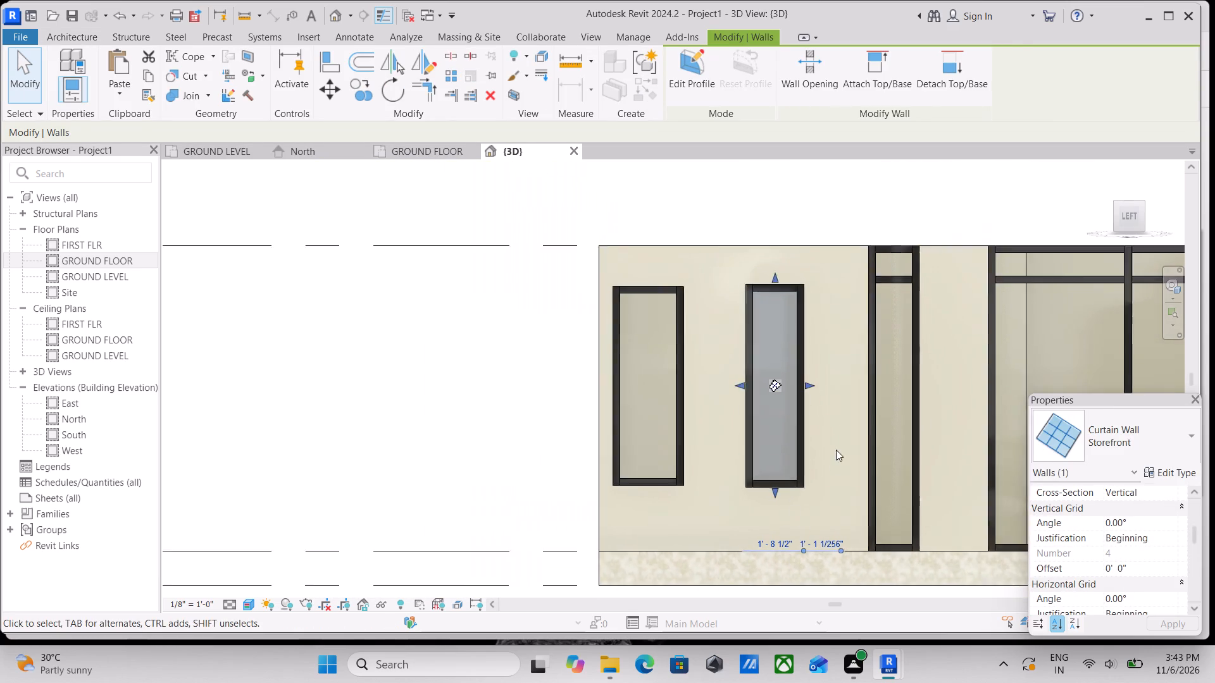
scroll(836, 450, "down", 2)
middle_click_drag(836, 450, 786, 472)
scroll(845, 395, "down", 7)
scroll(894, 424, "up", 1)
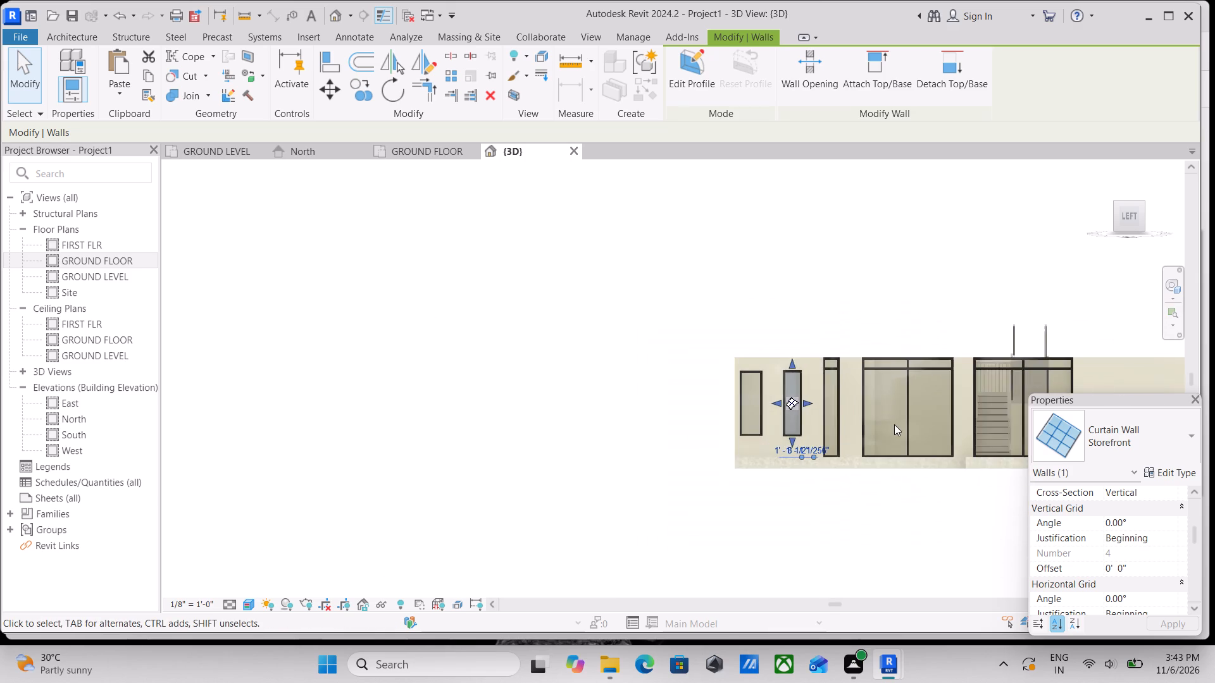
key("Escape")
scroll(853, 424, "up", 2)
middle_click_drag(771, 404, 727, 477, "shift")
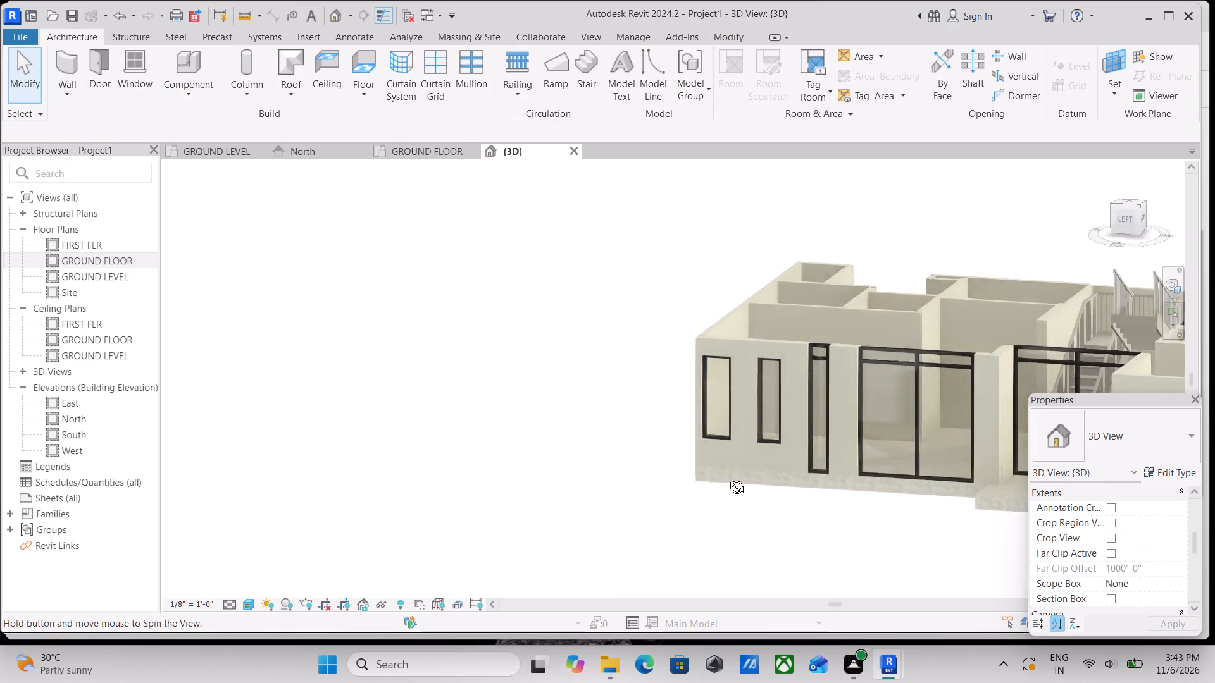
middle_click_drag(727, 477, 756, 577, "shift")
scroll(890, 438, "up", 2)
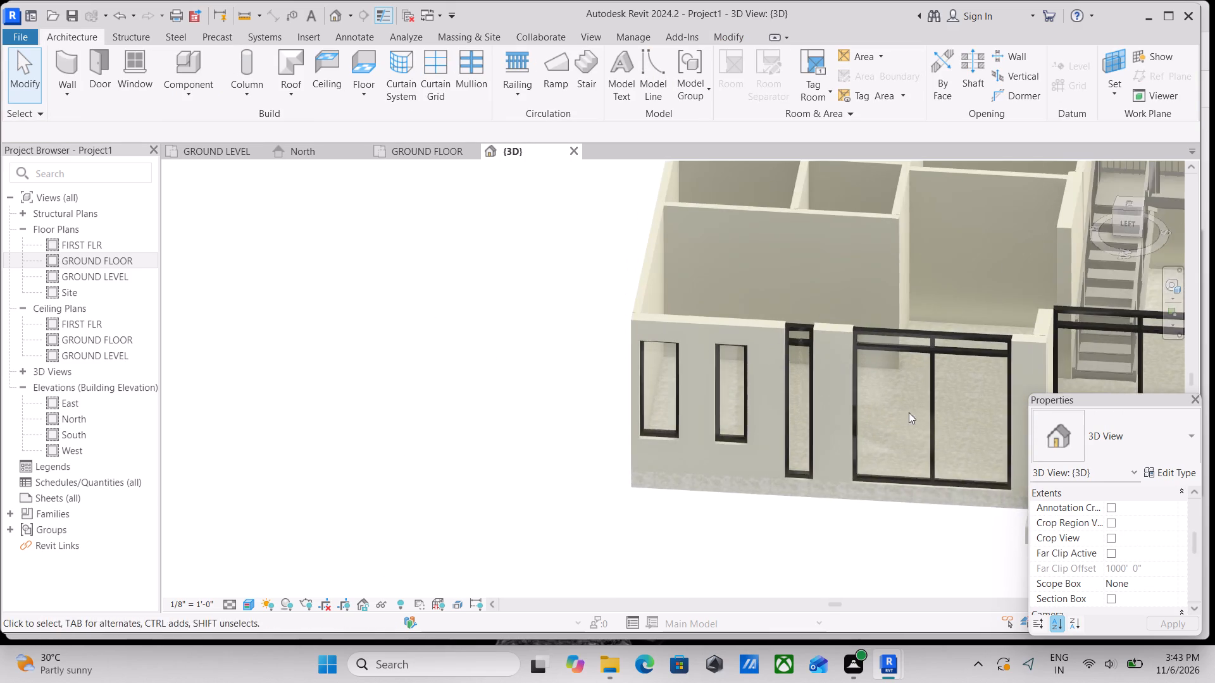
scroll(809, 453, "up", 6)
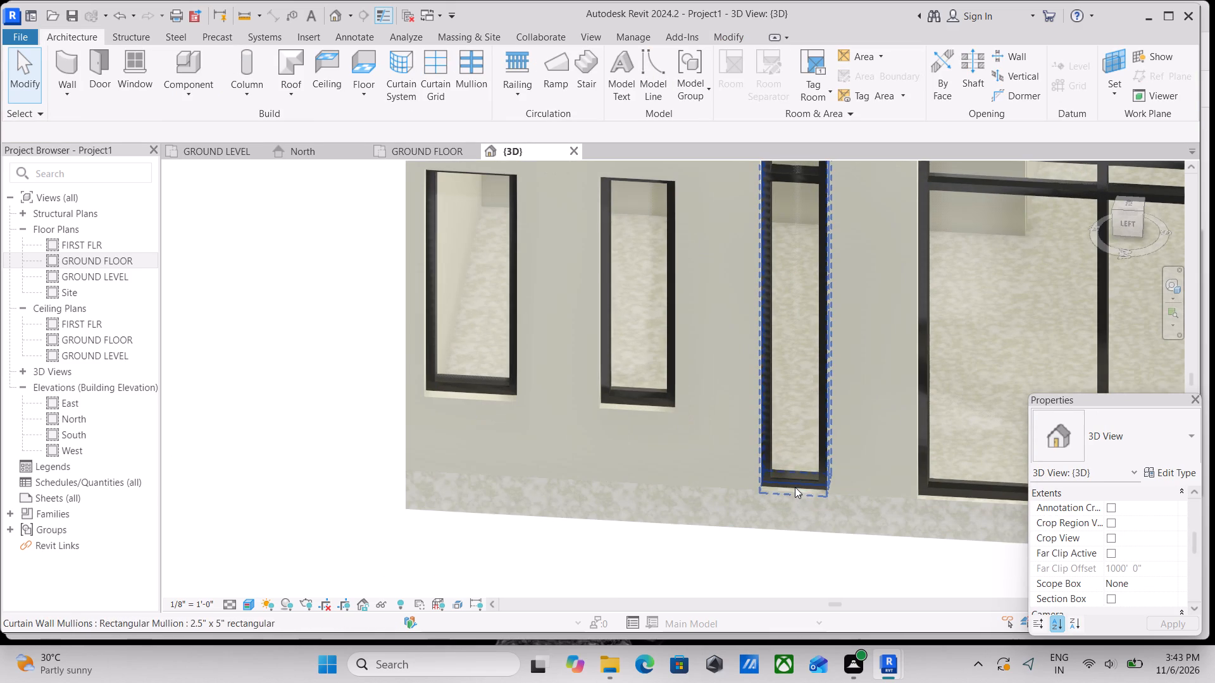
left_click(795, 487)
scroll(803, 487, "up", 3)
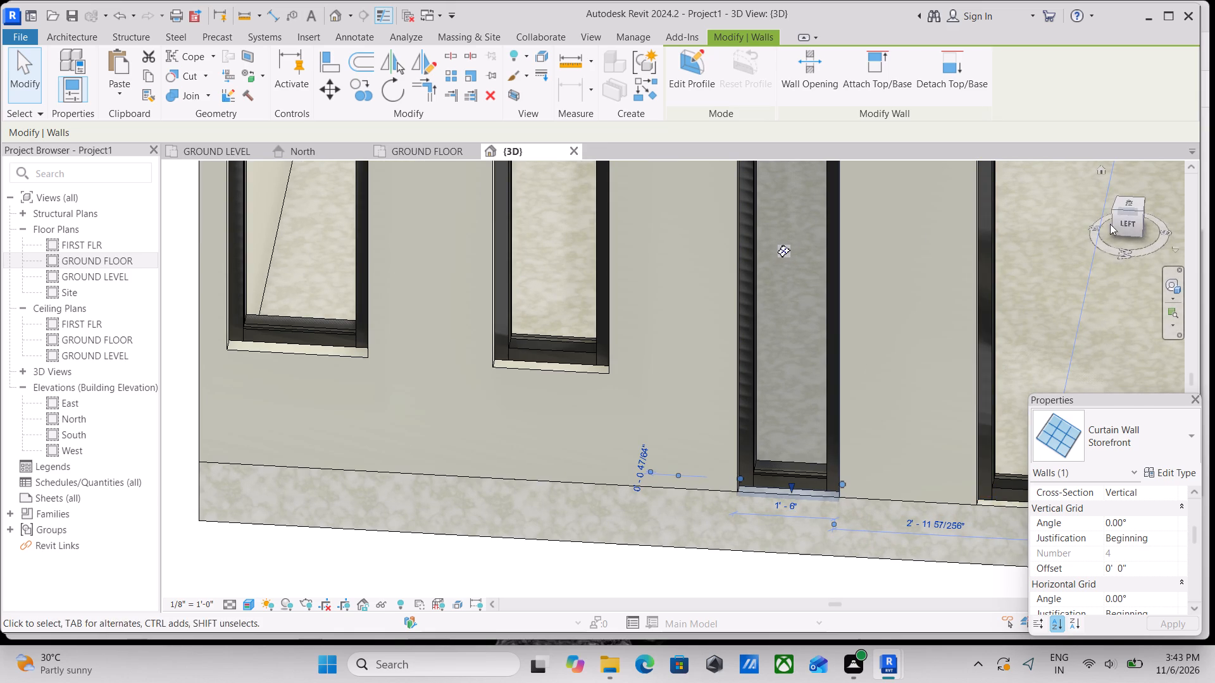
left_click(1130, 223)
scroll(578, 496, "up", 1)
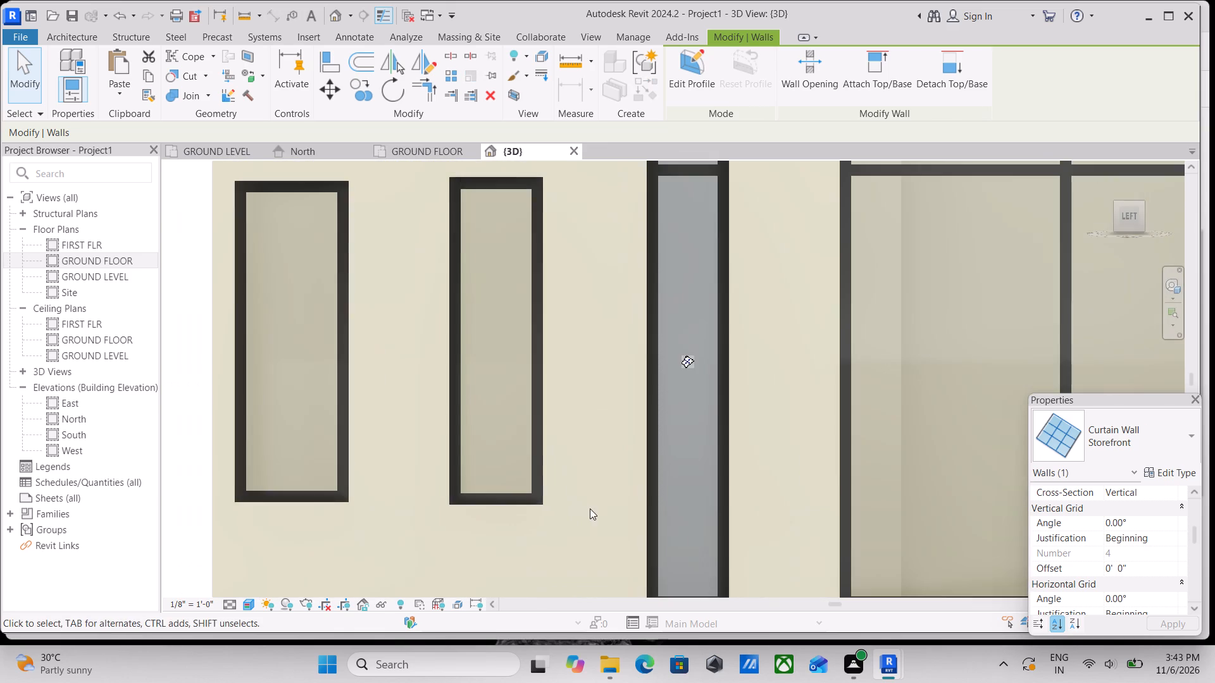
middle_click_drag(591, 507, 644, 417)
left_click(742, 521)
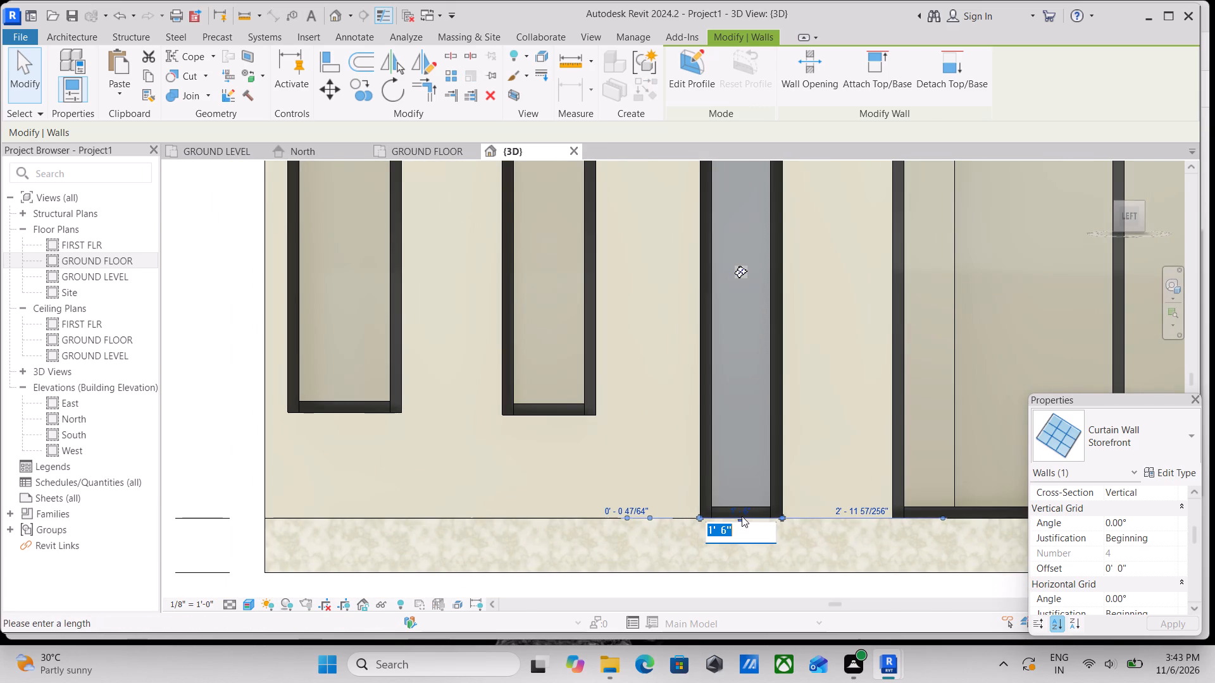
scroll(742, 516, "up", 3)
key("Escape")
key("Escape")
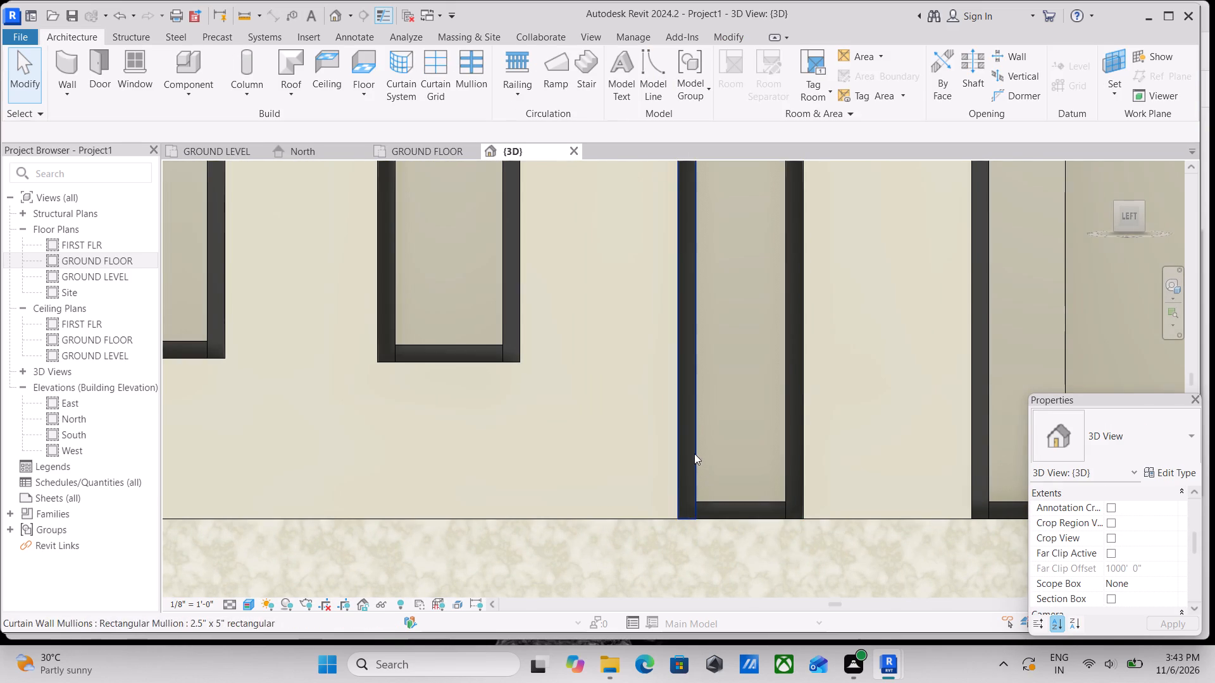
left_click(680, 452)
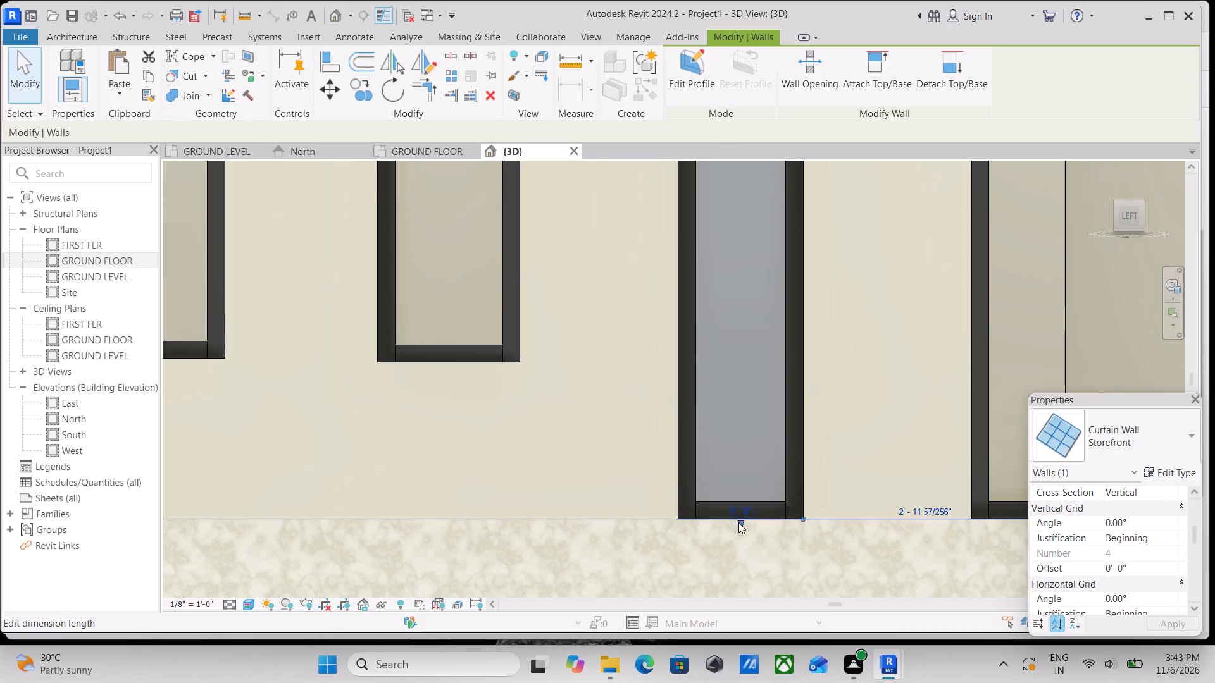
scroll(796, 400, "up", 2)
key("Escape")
Select the third narrow Storefront window and raise its bottom edge to roughly the sill height of the two shortened windows.
left_click(801, 407)
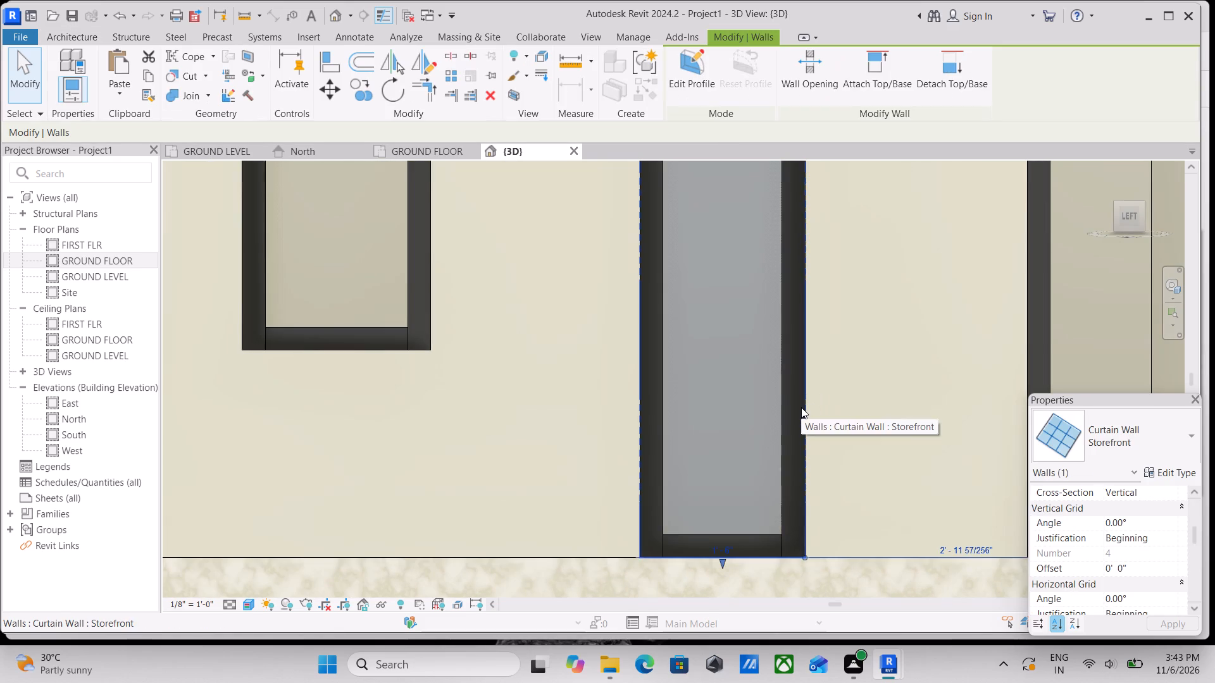
scroll(801, 407, "down", 8)
middle_click_drag(851, 404, 798, 493, "shift")
scroll(787, 493, "up", 13)
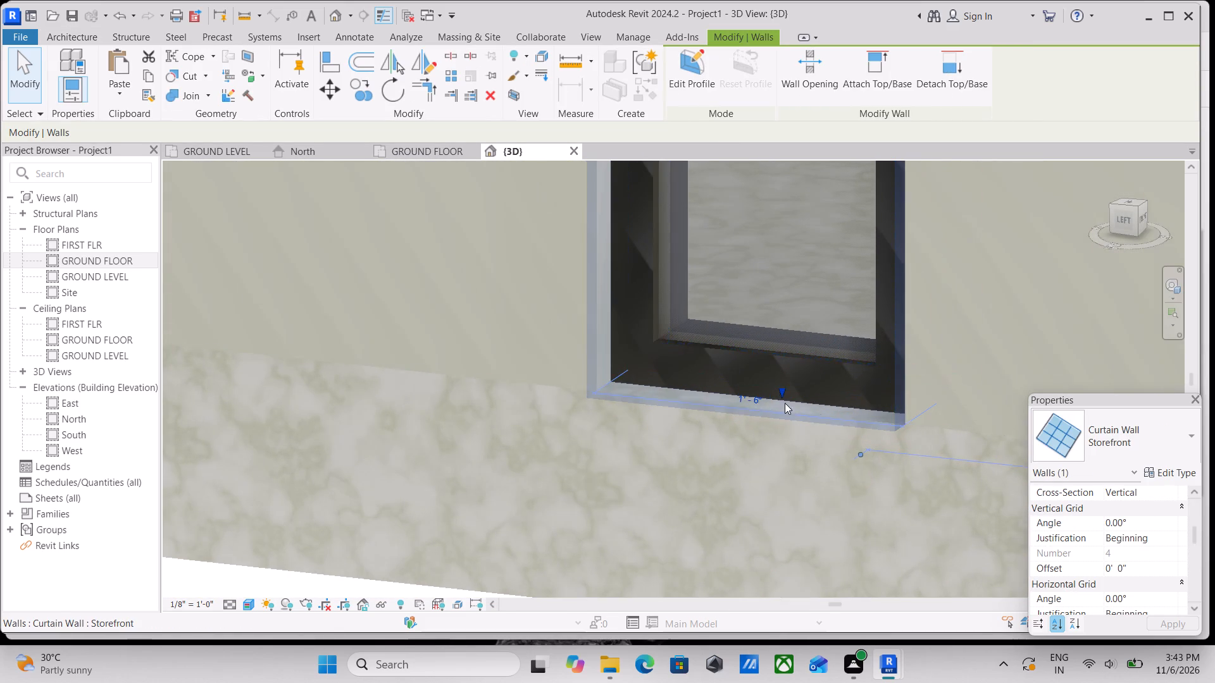
left_click_drag(785, 392, 743, 197)
scroll(731, 375, "down", 3)
middle_click_drag(731, 375, 731, 398)
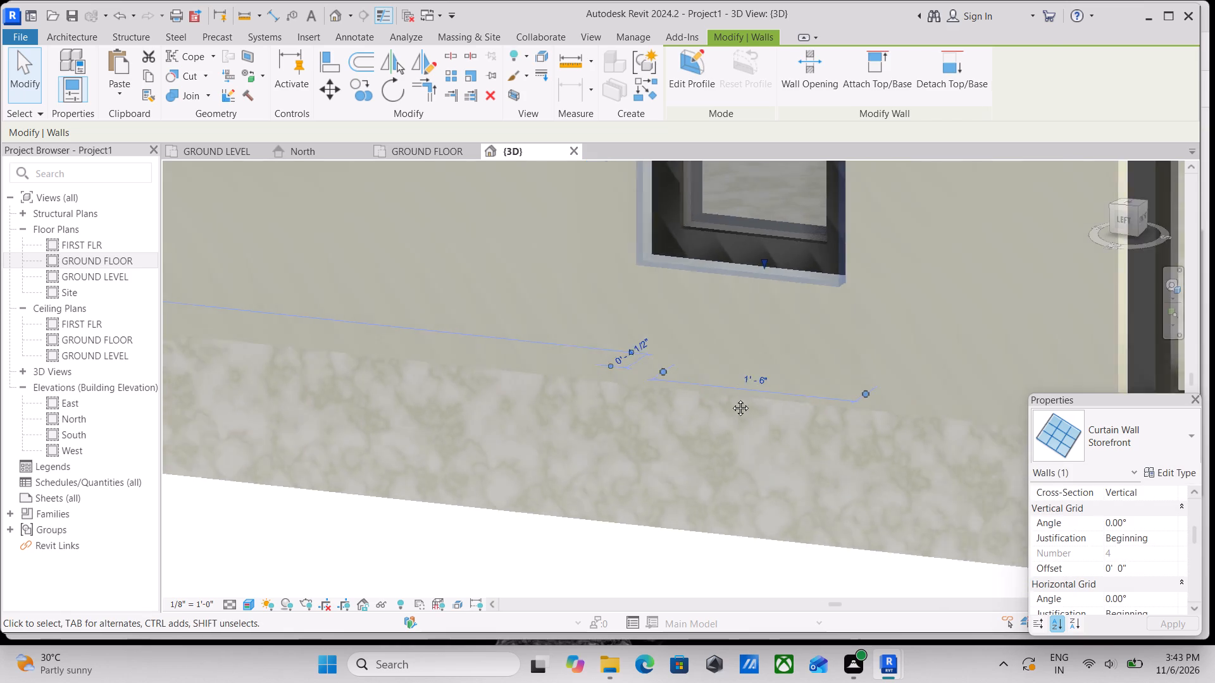
scroll(731, 398, "down", 1)
middle_click_drag(731, 398, 730, 536)
scroll(752, 406, "down", 3)
middle_click_drag(752, 406, 768, 501)
left_click_drag(768, 521, 771, 495)
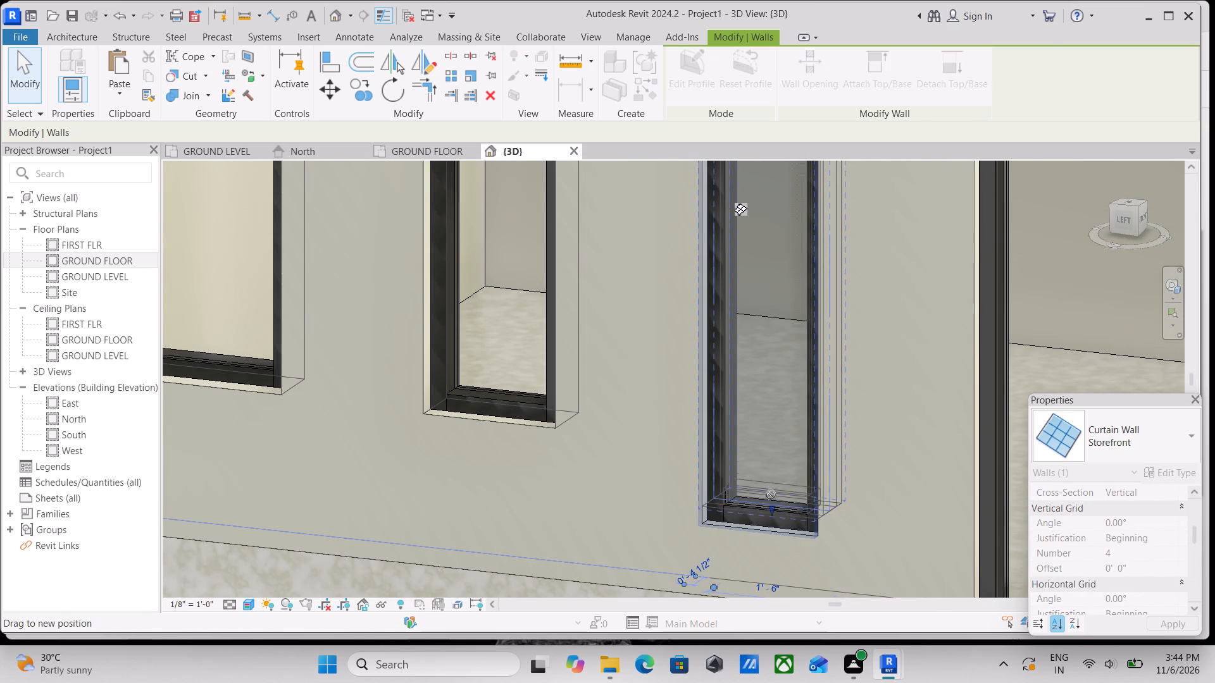
left_click_drag(771, 495, 776, 432)
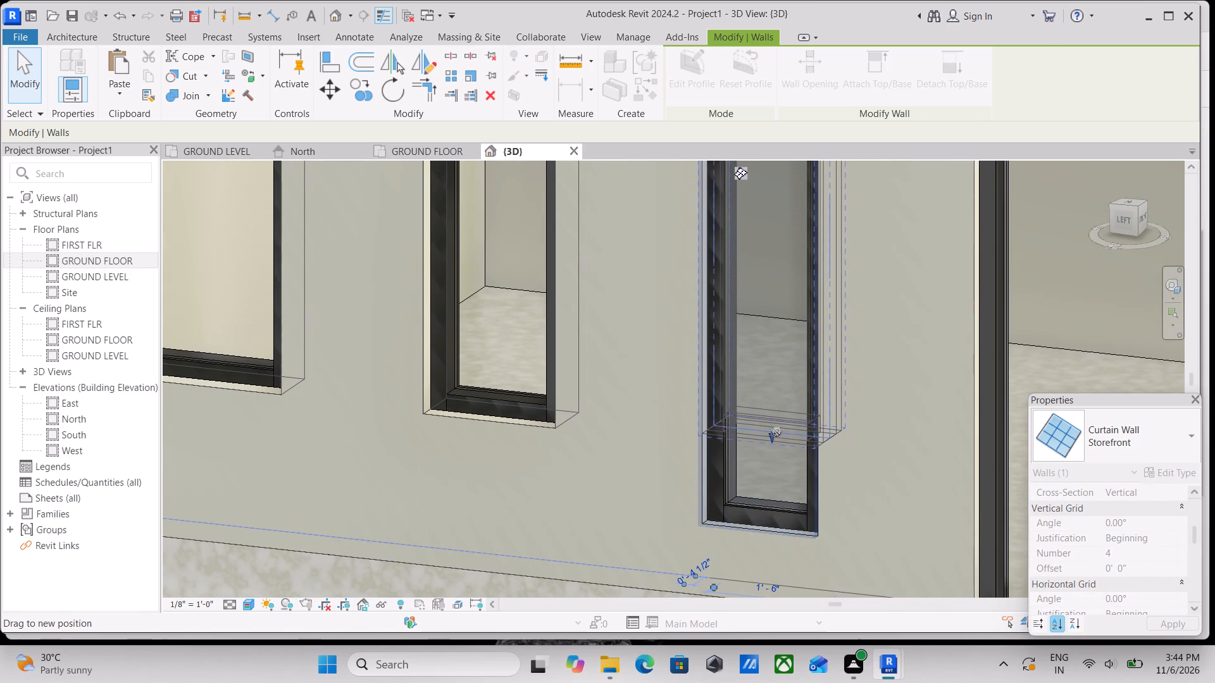
left_click_drag(776, 432, 776, 434)
Lower the top edge of the third narrow Storefront window to roughly the head height of the two shortened windows.
scroll(806, 410, "down", 4)
middle_click_drag(806, 410, 823, 543)
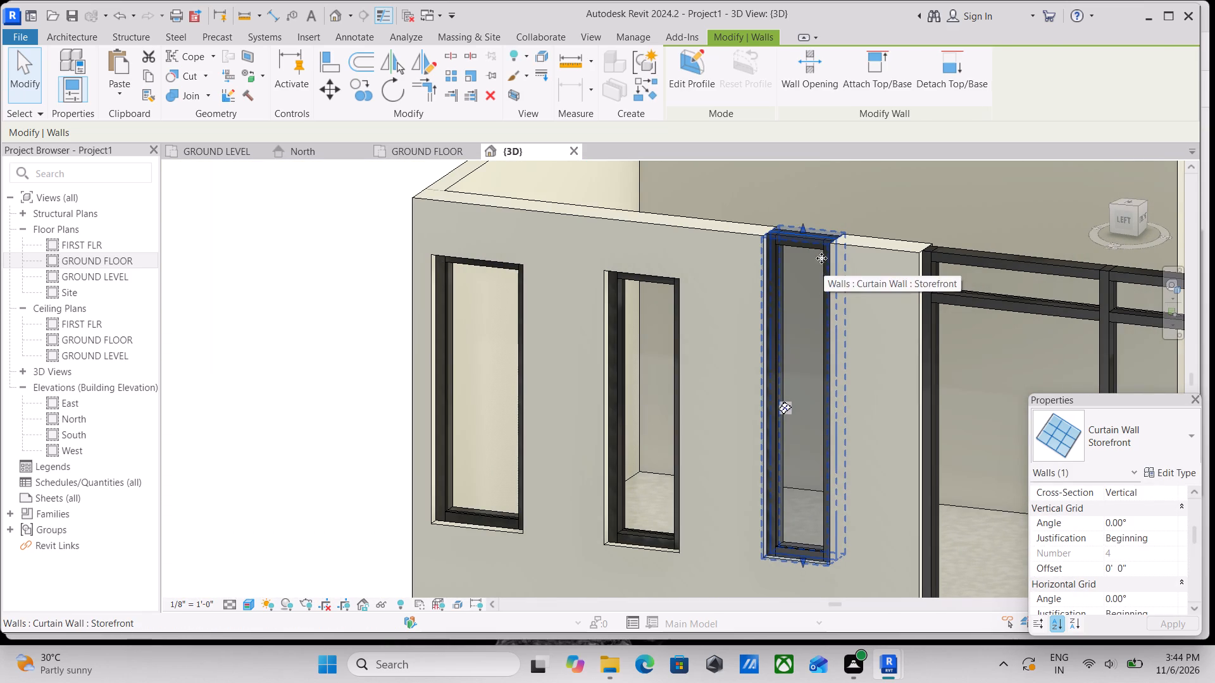
left_click_drag(804, 228, 804, 286)
scroll(954, 420, "down", 3)
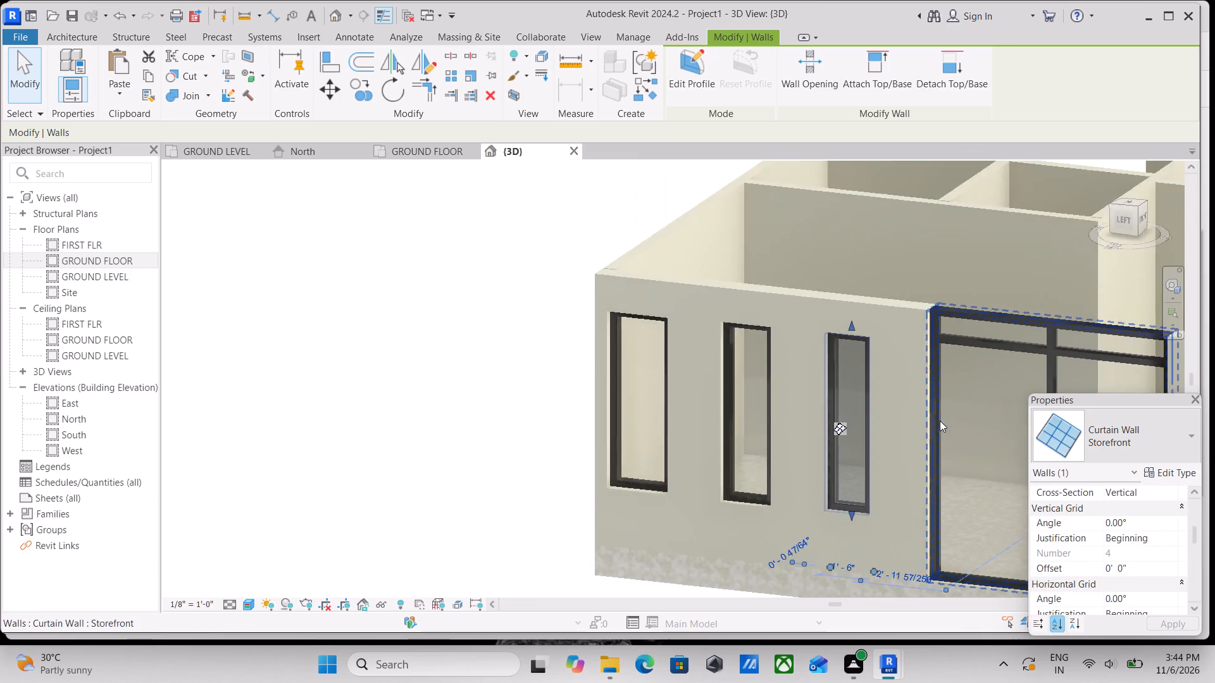
Select a full-height narrow Storefront window on the front wall and extend the selection to all instances of its type.
middle_click_drag(940, 421, 812, 426)
scroll(797, 431, "up", 1)
scroll(835, 412, "down", 2)
middle_click_drag(835, 412, 587, 367)
scroll(794, 363, "down", 3)
middle_click_drag(794, 363, 520, 368)
scroll(755, 376, "down", 1)
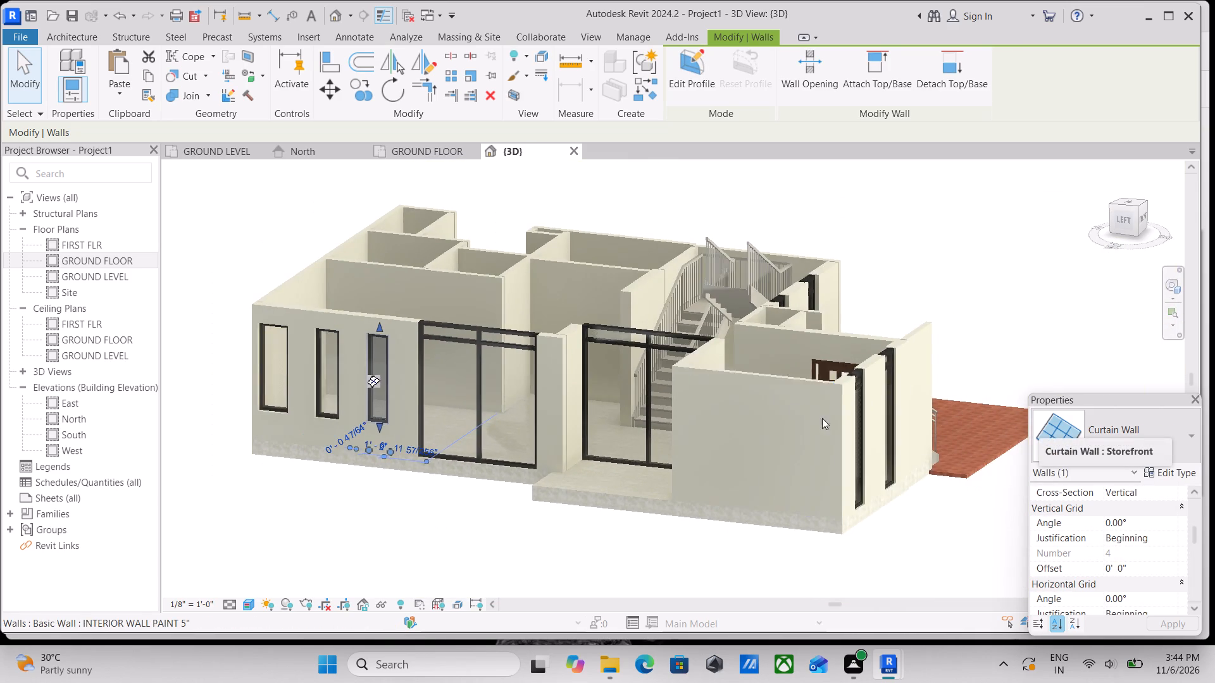
scroll(856, 441, "up", 2)
left_click(865, 445)
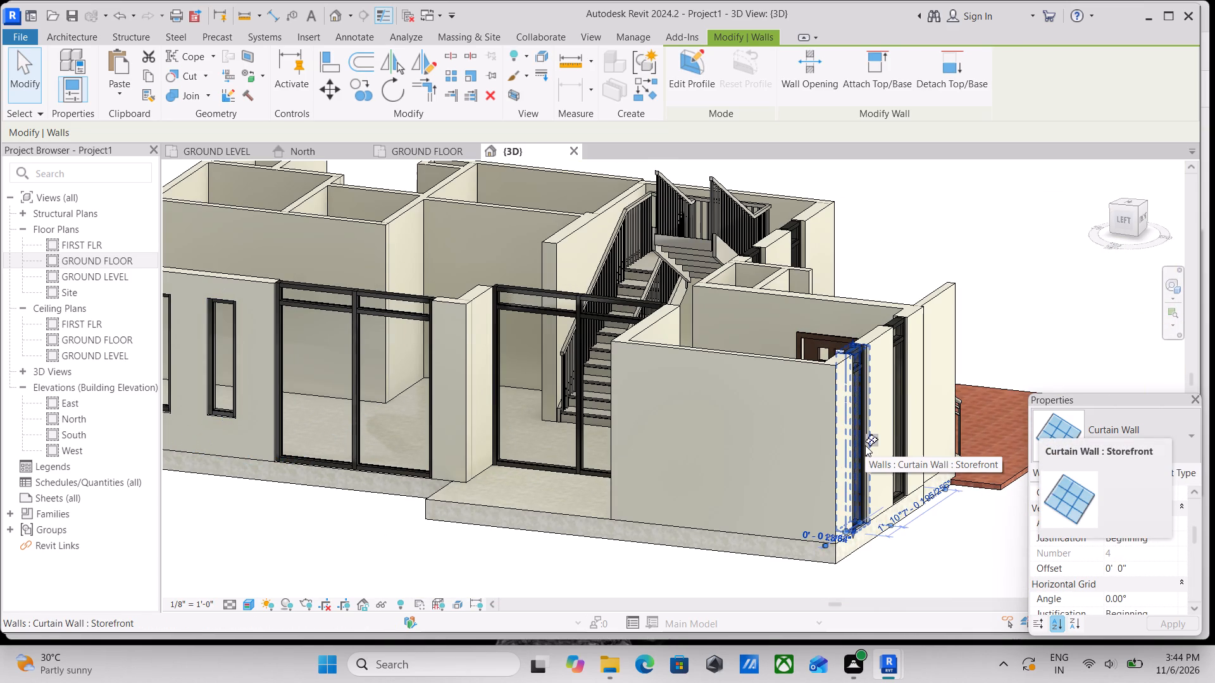
type("SA")
scroll(884, 445, "down", 2)
middle_click_drag(894, 445, 960, 441)
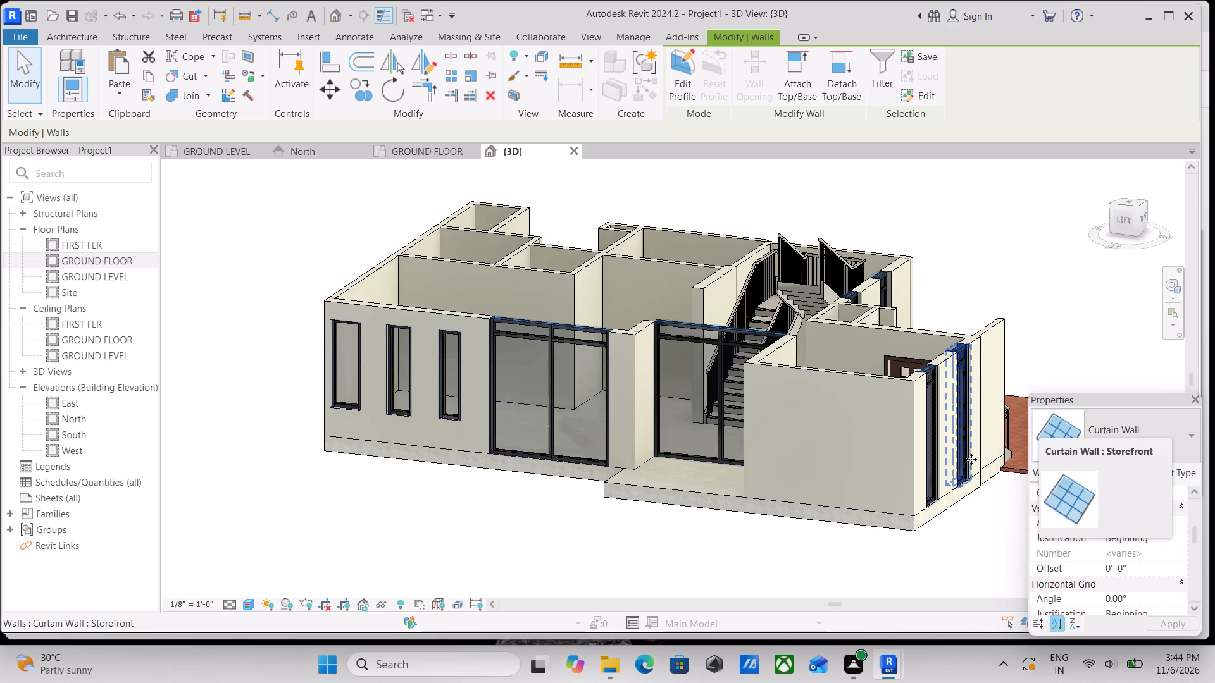
scroll(972, 490, "down", 1)
middle_click_drag(947, 524, 714, 522, "shift")
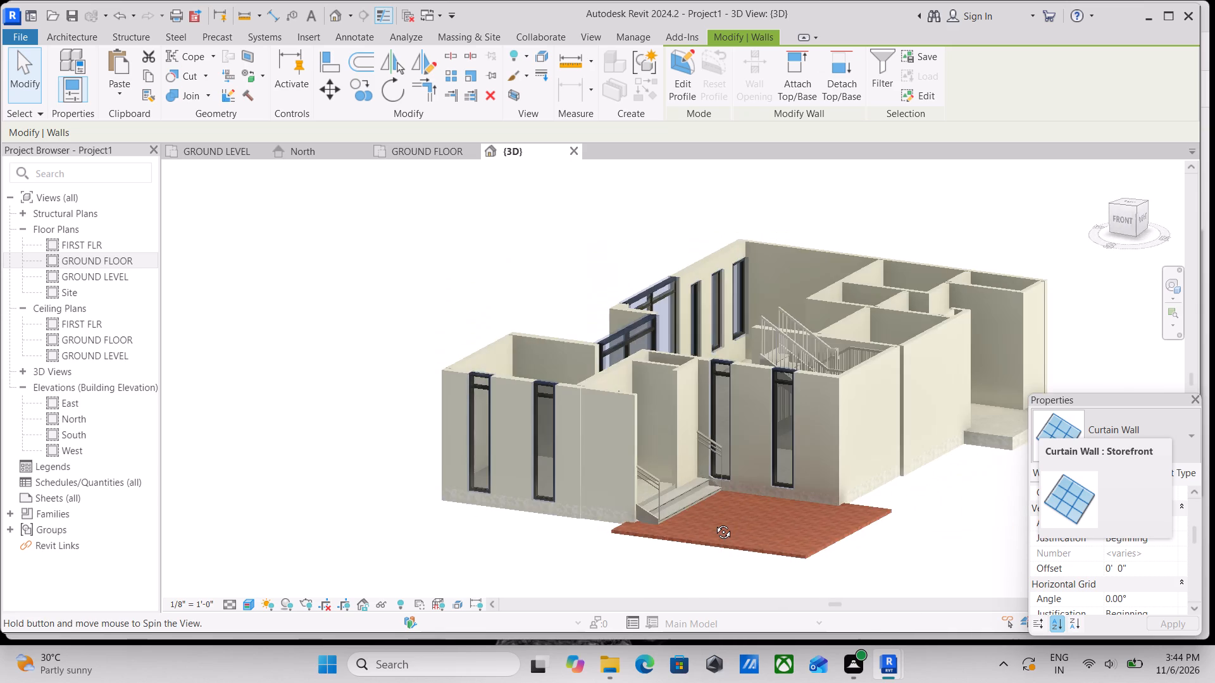
middle_click_drag(714, 522, 739, 520, "shift")
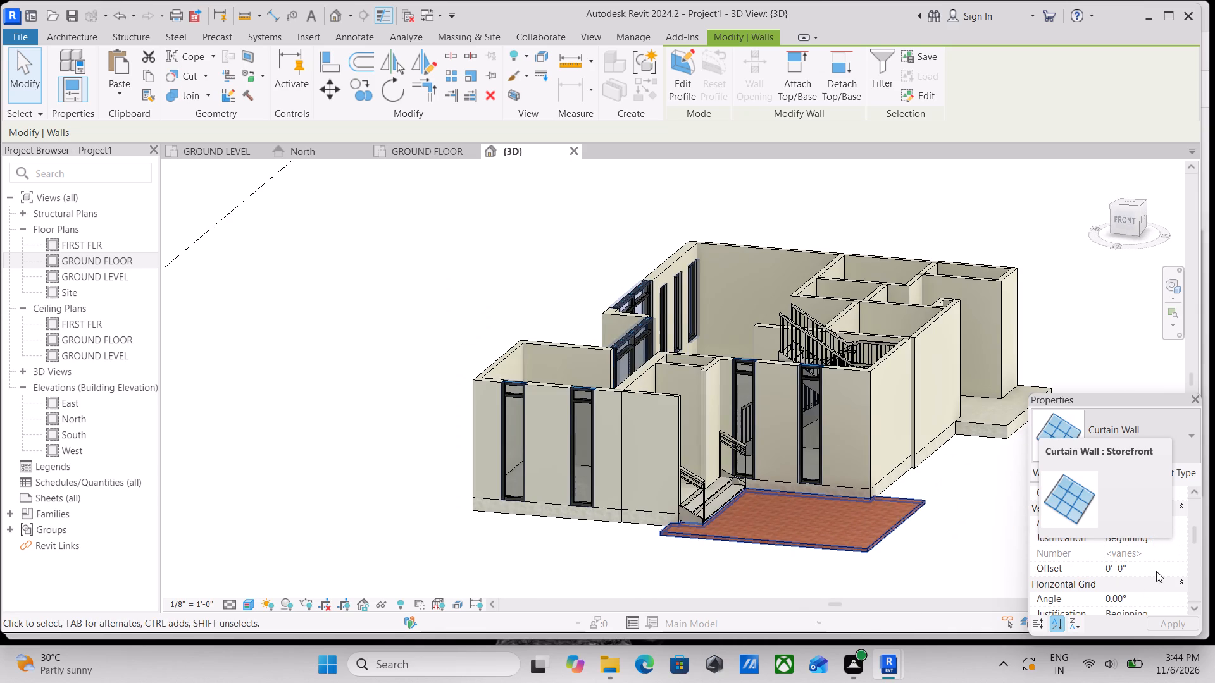
Set the Base Offset of all the selected Storefront windows to 3'.
left_click(1156, 571)
left_click(1153, 557)
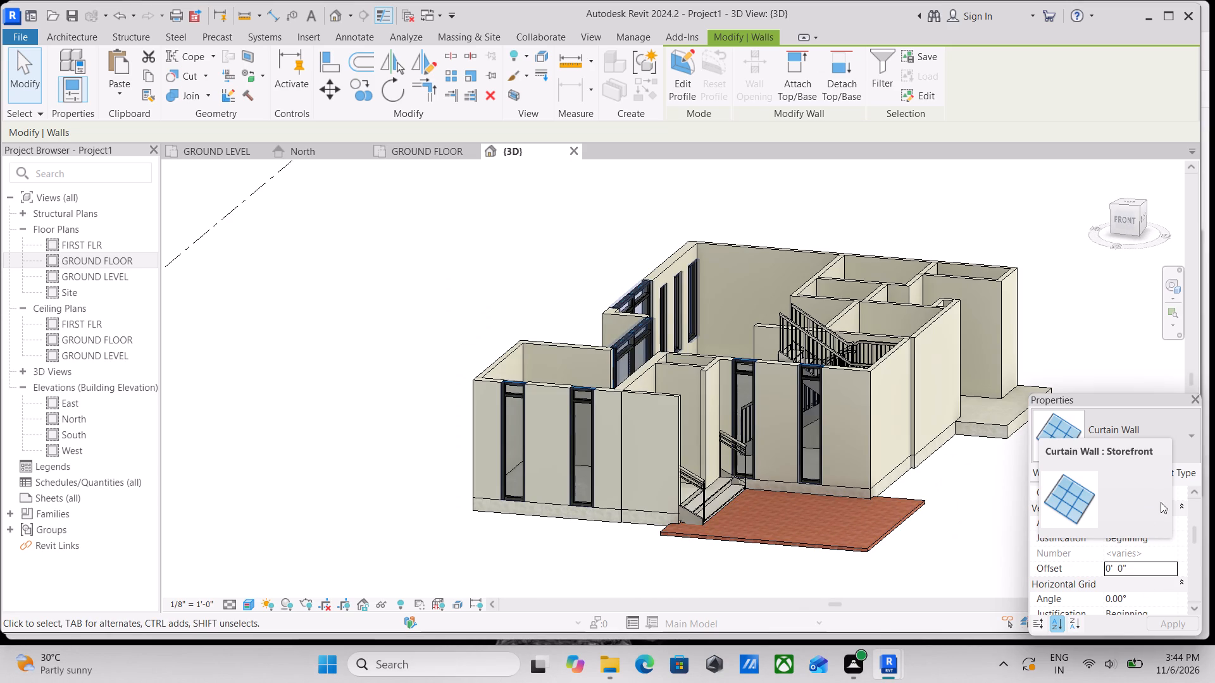
left_click(1168, 568)
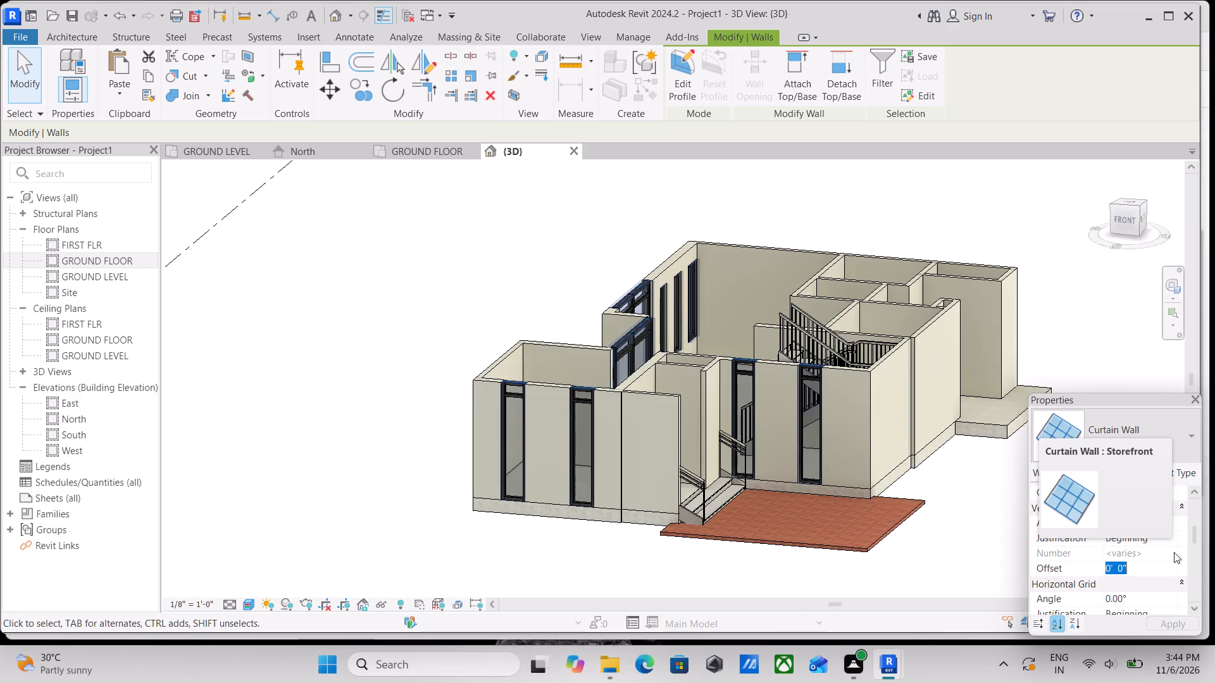
left_click(1174, 552)
scroll(1088, 483, "down", 1)
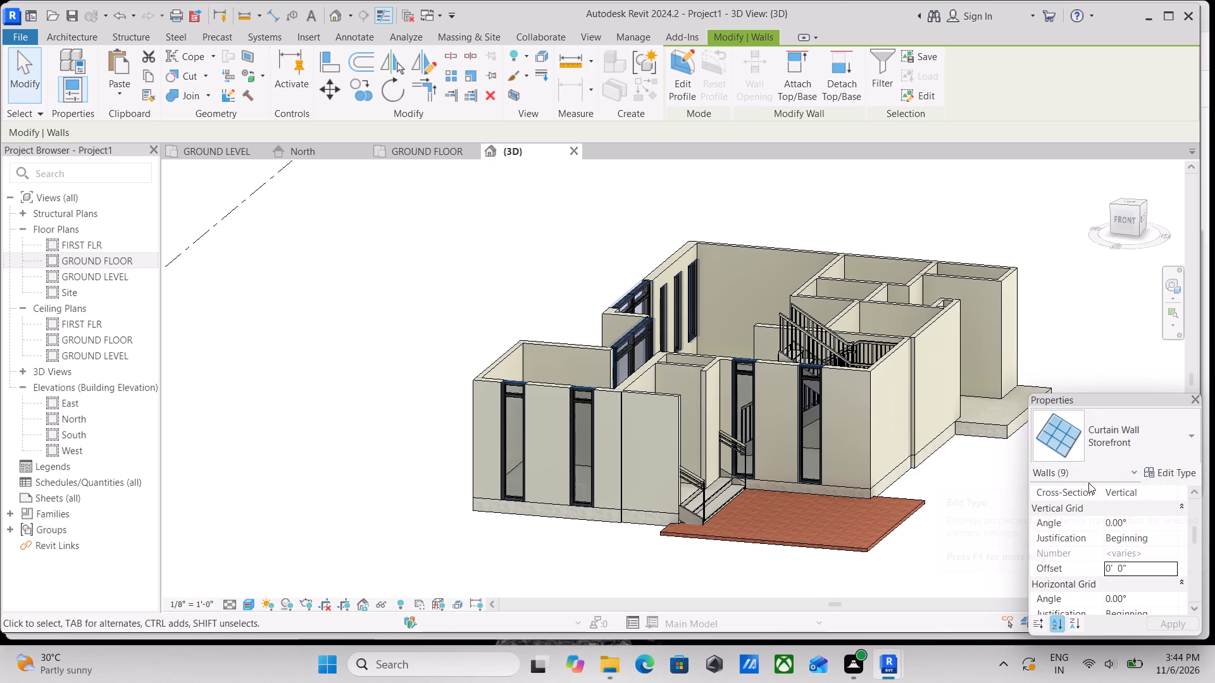
scroll(1118, 546, "down", 5)
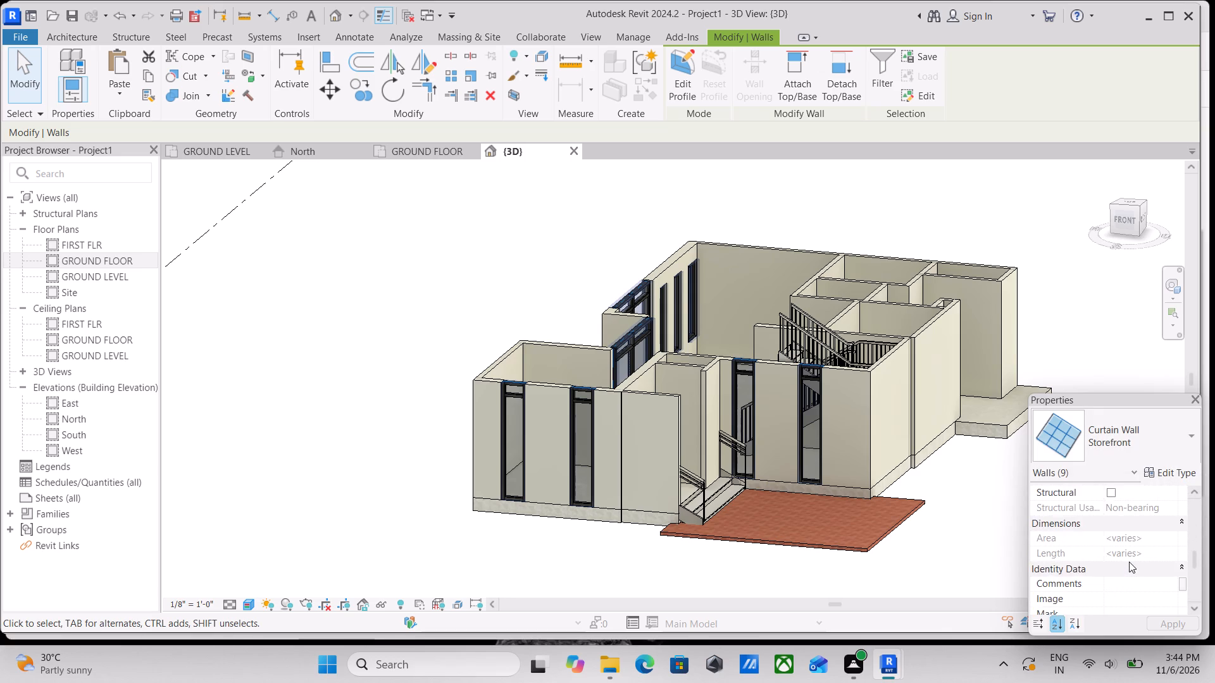
scroll(1129, 562, "down", 1)
scroll(1129, 562, "up", 7)
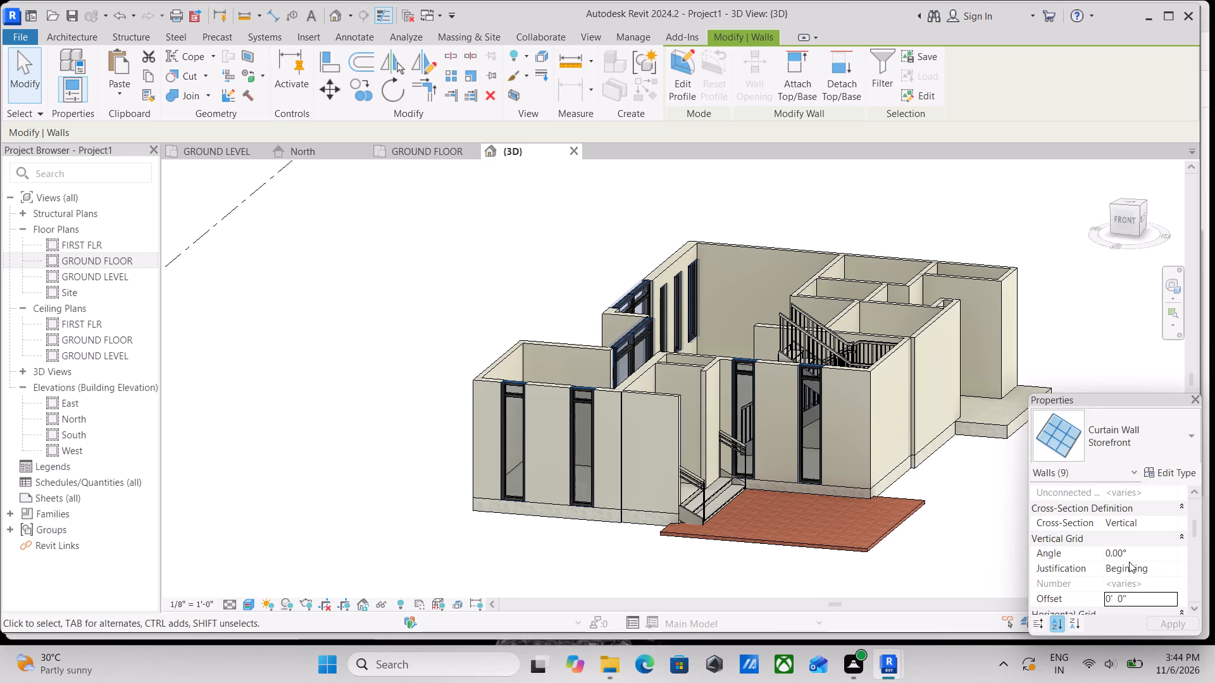
scroll(1129, 562, "down", 3)
scroll(1129, 562, "up", 1)
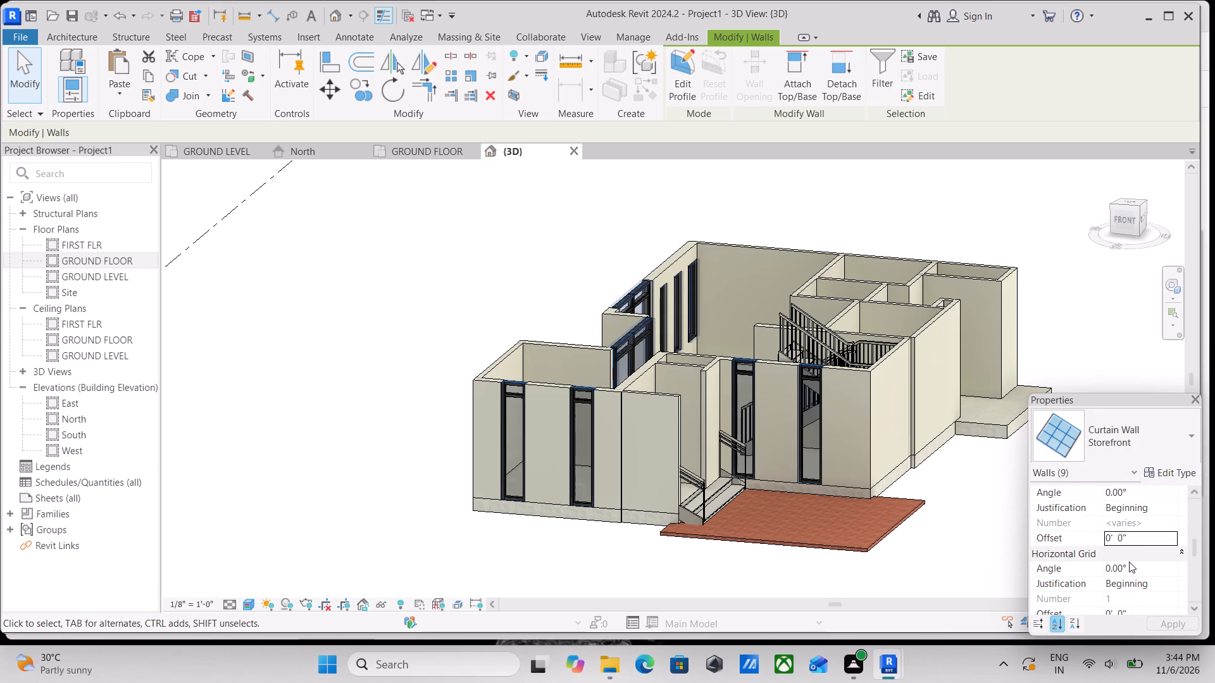
scroll(1129, 562, "up", 4)
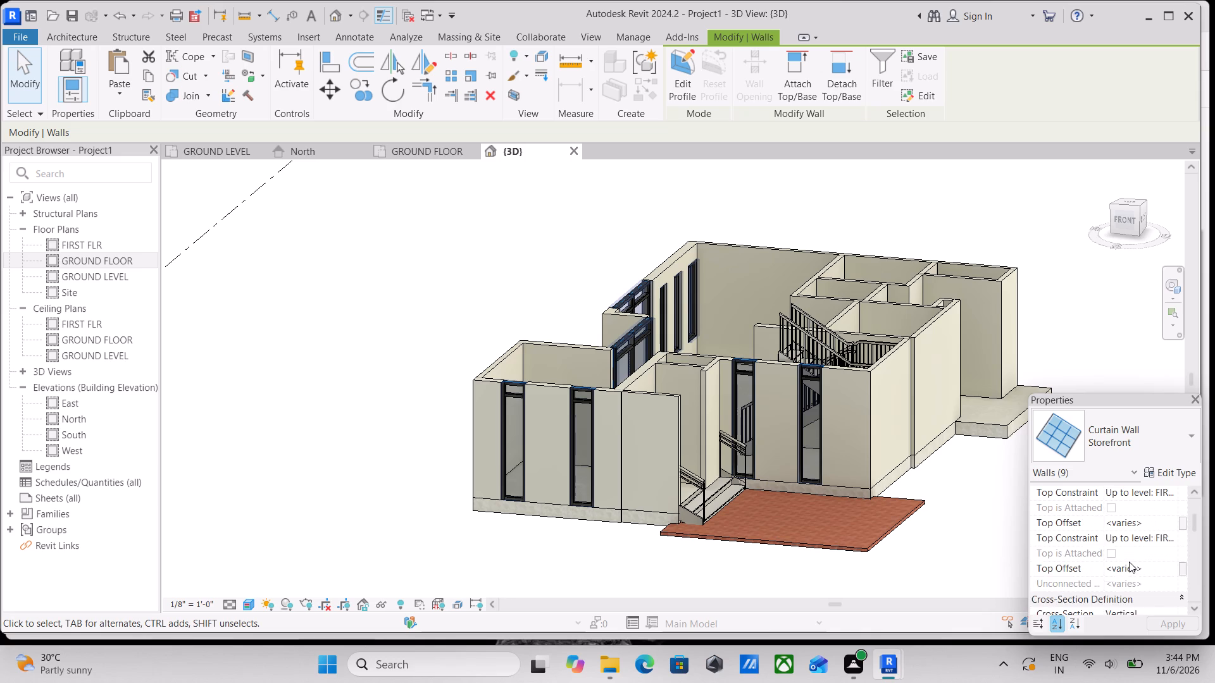
scroll(1129, 562, "up", 1)
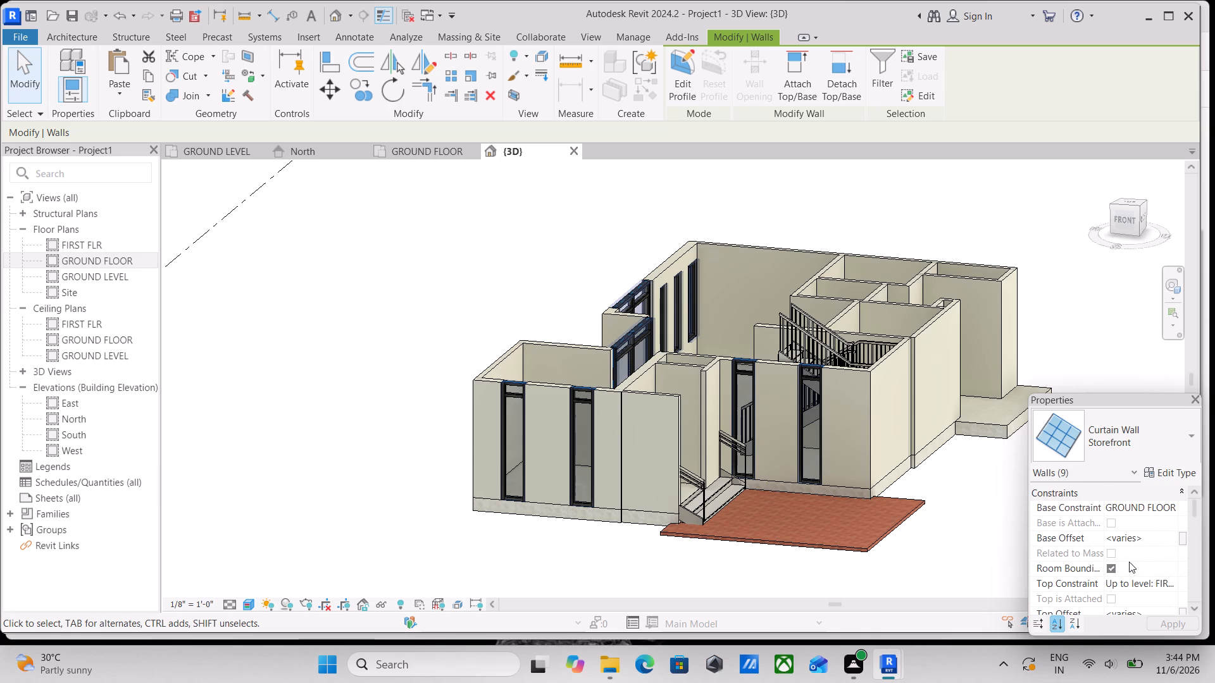
left_click(1157, 539)
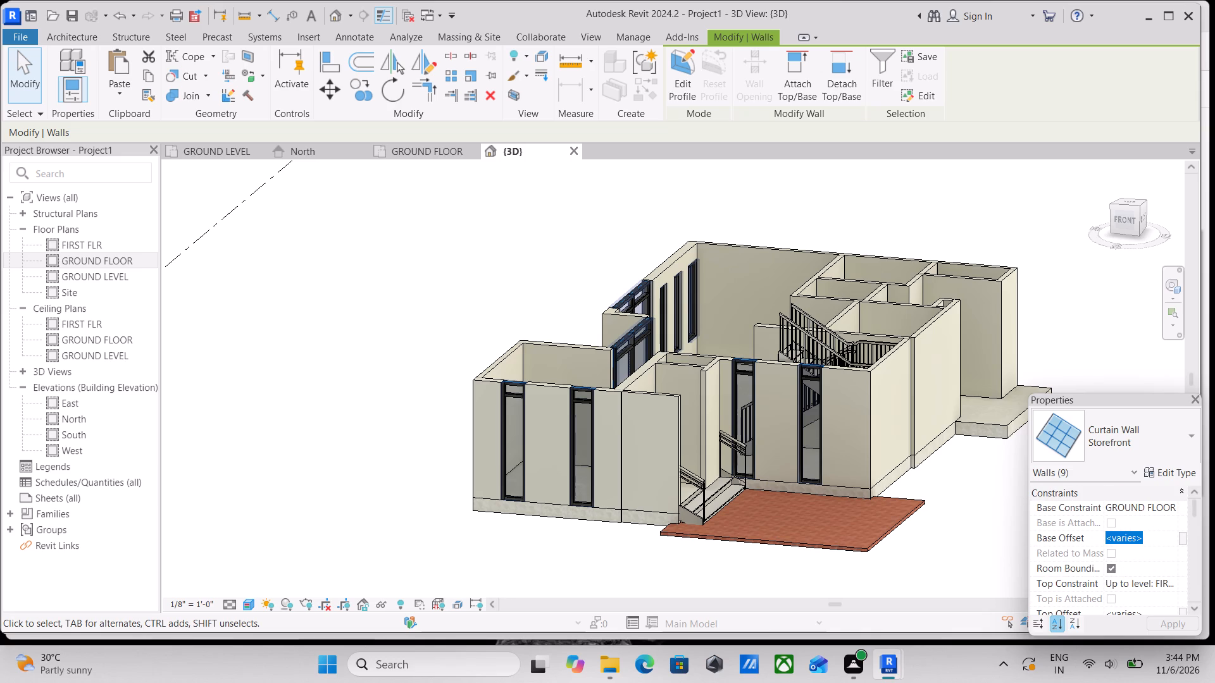
left_click(1137, 540)
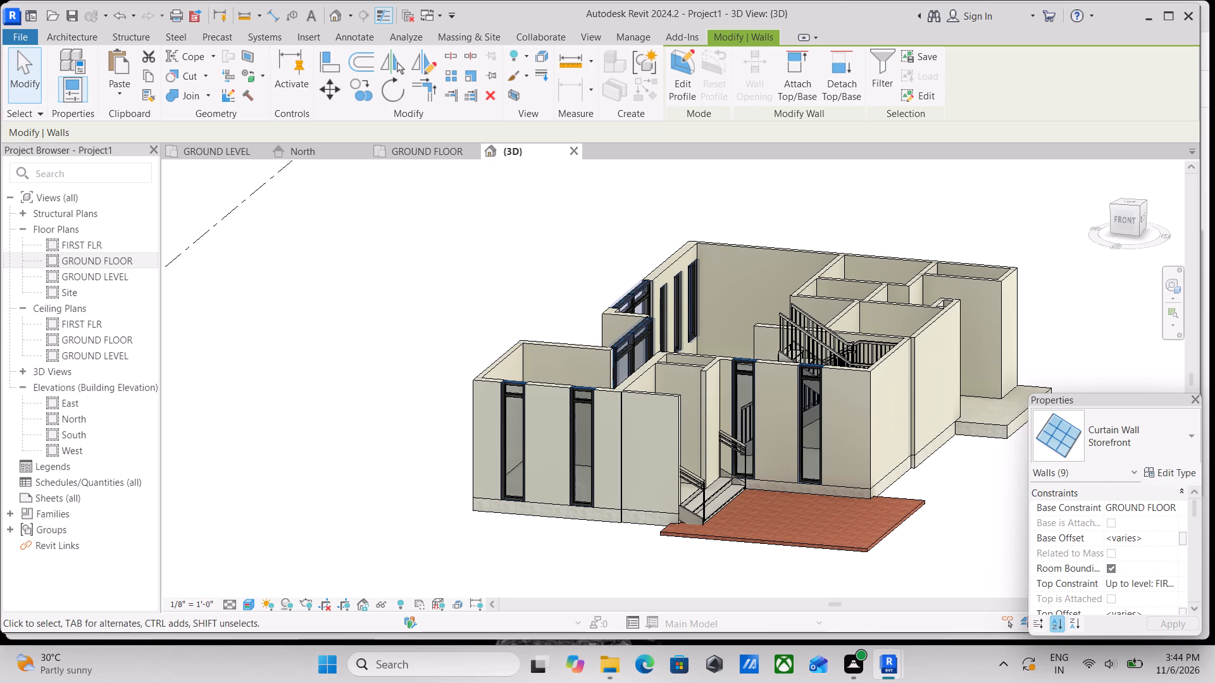
left_click(1138, 539)
left_click_drag(1160, 543, 1053, 543)
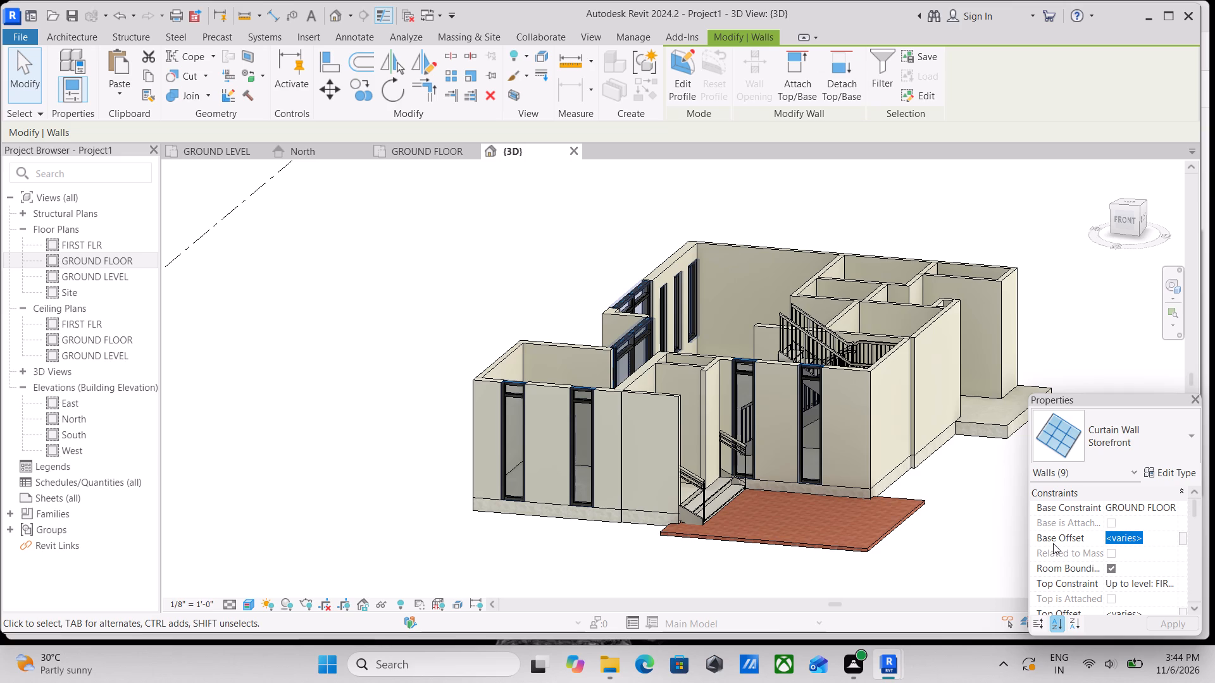
type("3'")
key("Return")
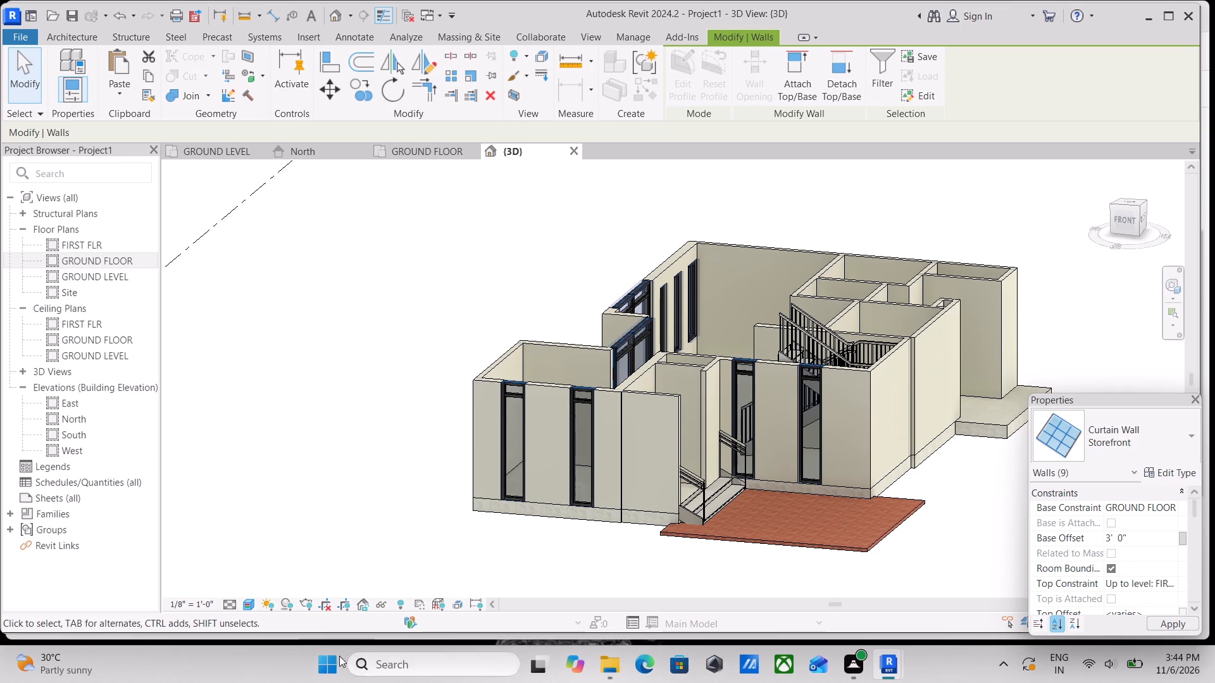
Examine the sill and head heights of the Storefront windows on the front and side walls, and deselect the windows.
scroll(442, 579, "up", 1)
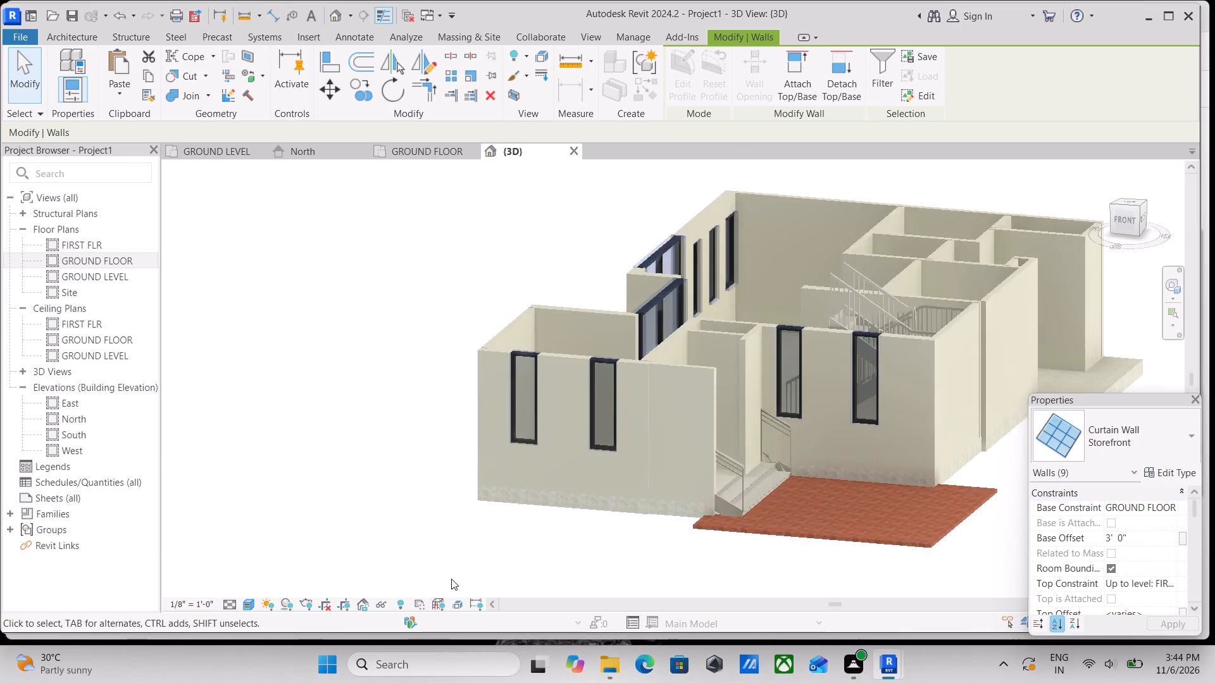
scroll(451, 579, "up", 2)
middle_click_drag(567, 539, 599, 567)
scroll(663, 534, "down", 3)
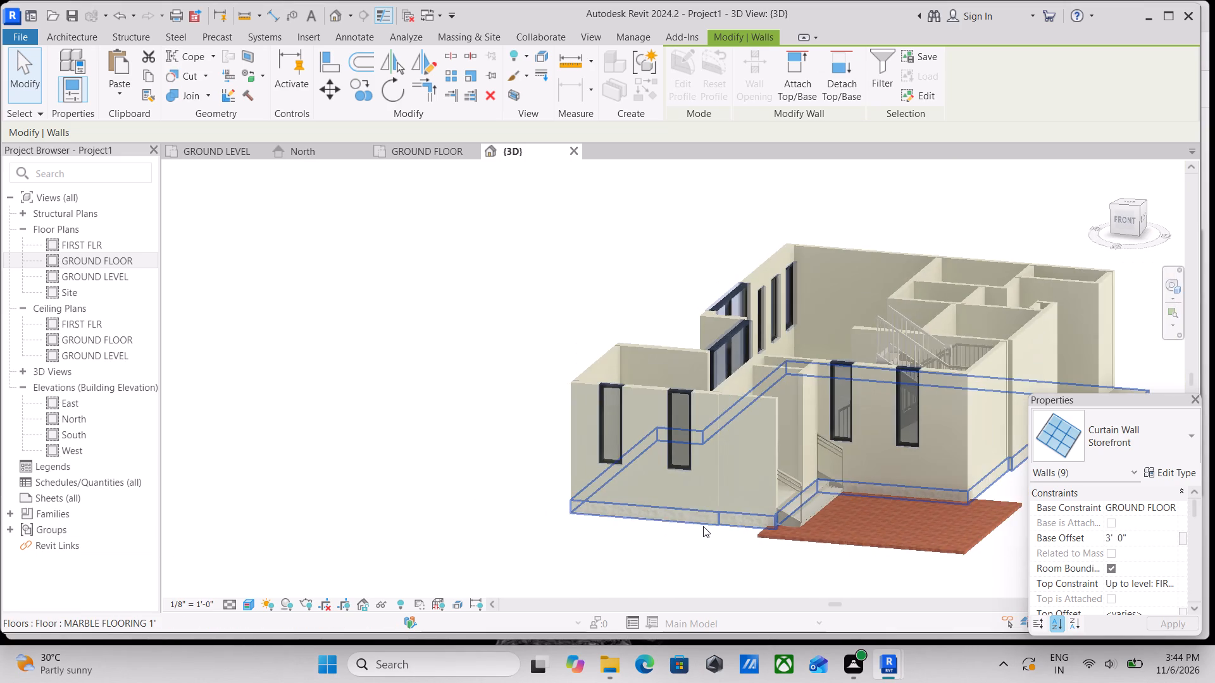
middle_click_drag(694, 511, 706, 518, "shift")
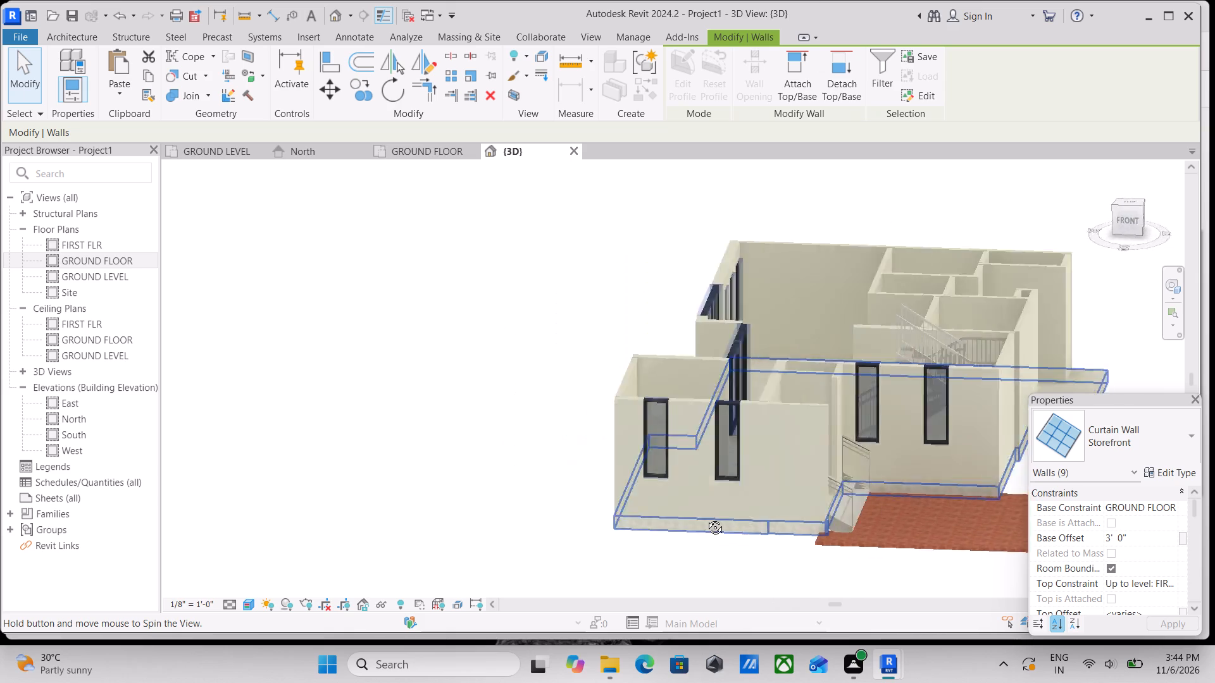
middle_click_drag(706, 518, 559, 499, "shift")
middle_click_drag(636, 506, 781, 485, "shift")
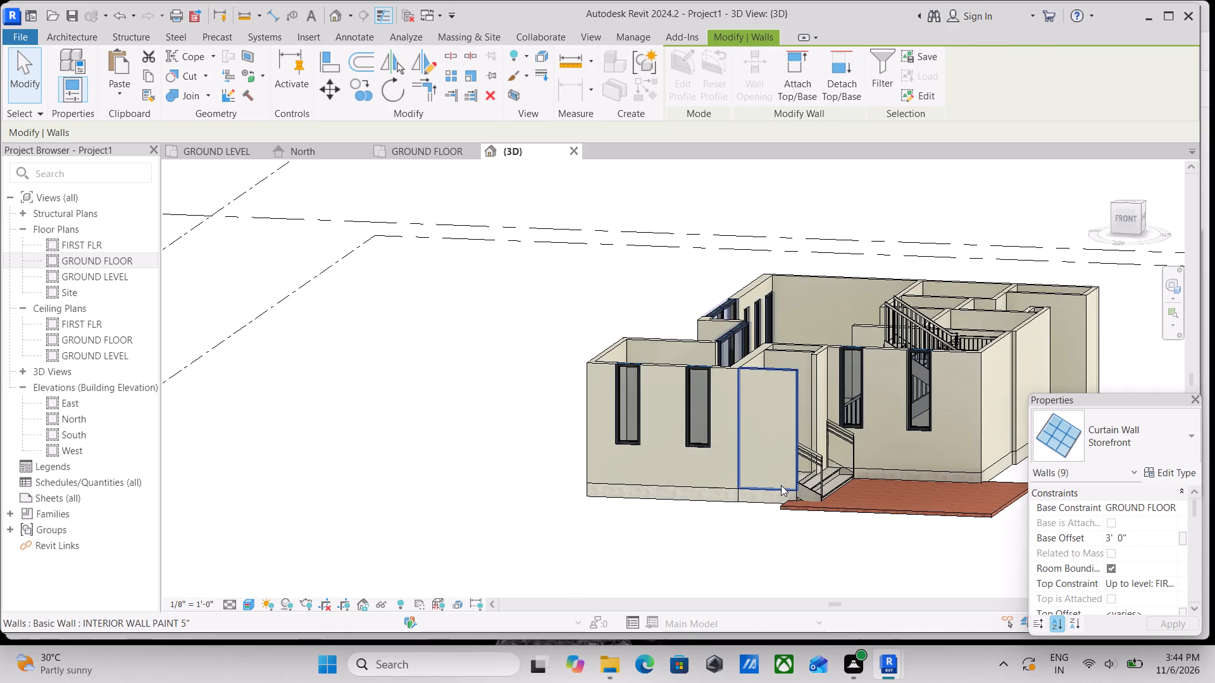
middle_click_drag(781, 485, 821, 464, "shift")
scroll(737, 455, "up", 1)
middle_click_drag(737, 455, 716, 455, "shift")
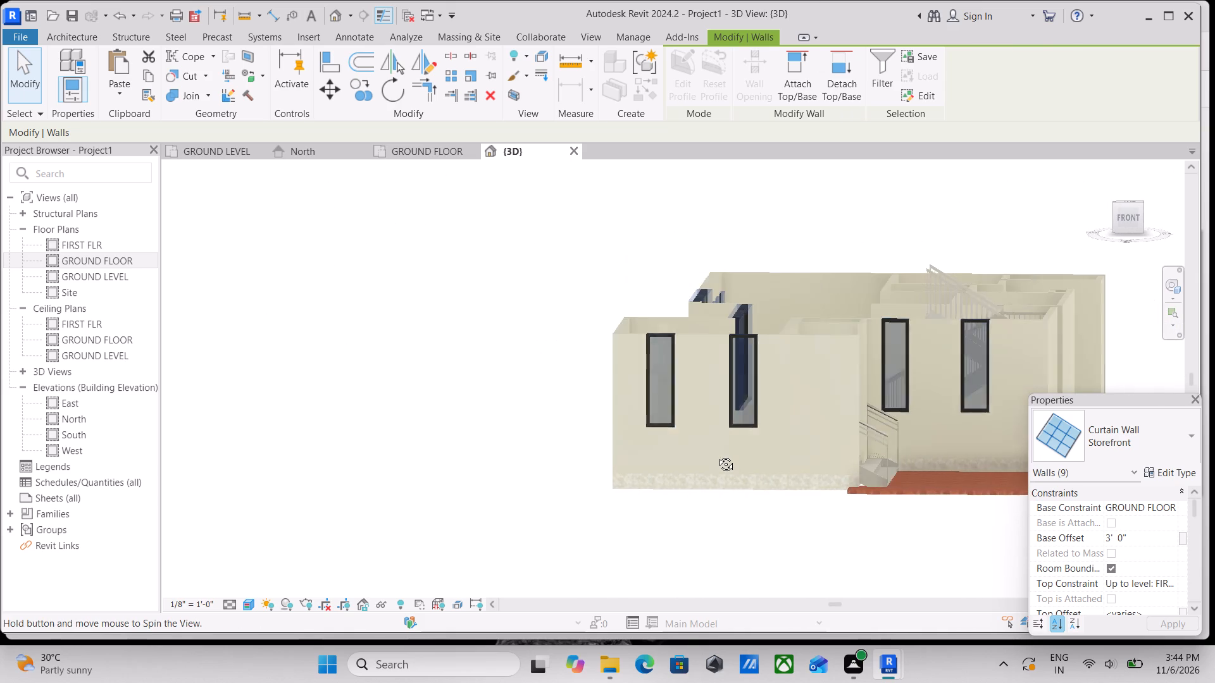
middle_click_drag(716, 455, 710, 493, "shift")
middle_click_drag(720, 464, 669, 469, "shift")
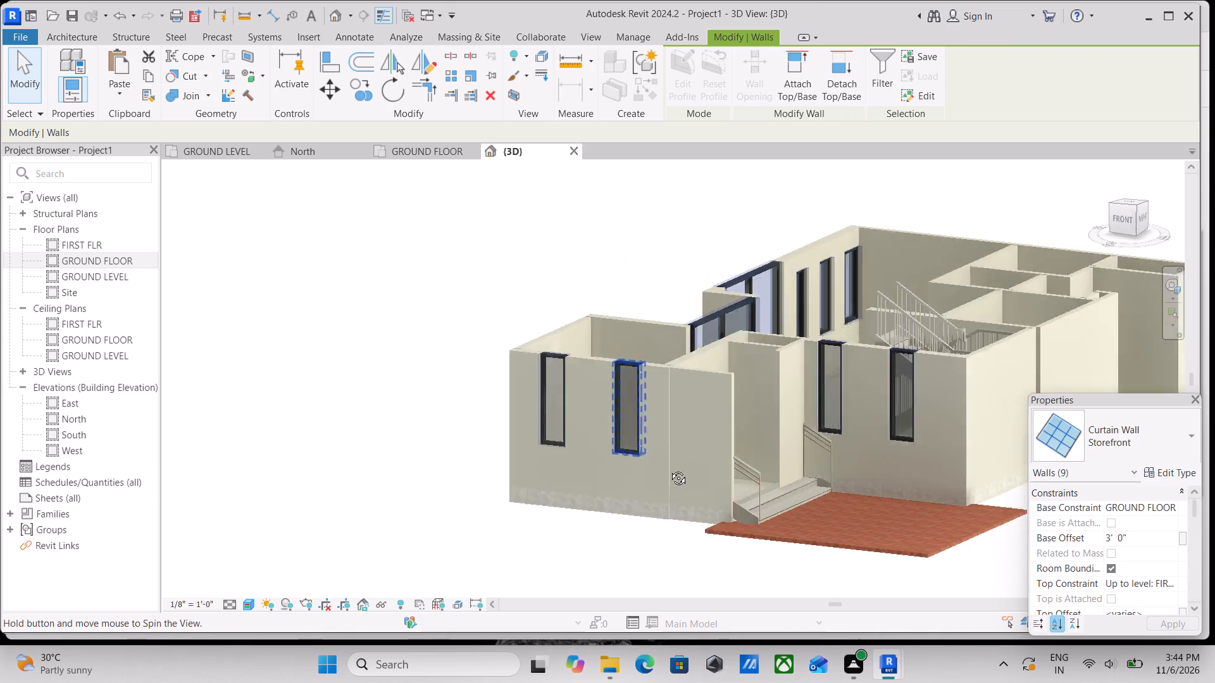
middle_click_drag(669, 469, 653, 472, "shift")
scroll(694, 476, "down", 2)
middle_click_drag(694, 476, 770, 519, "shift")
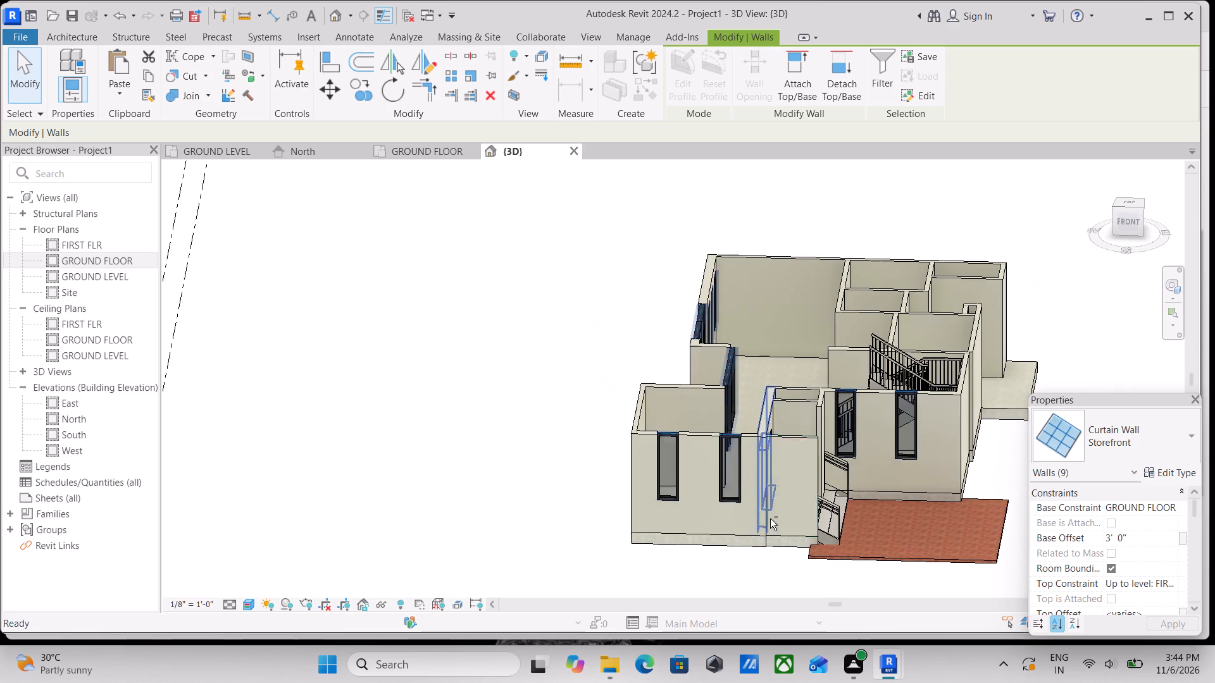
scroll(700, 461, "up", 3)
scroll(715, 471, "up", 1, "shift")
middle_click_drag(715, 471, 737, 433, "shift")
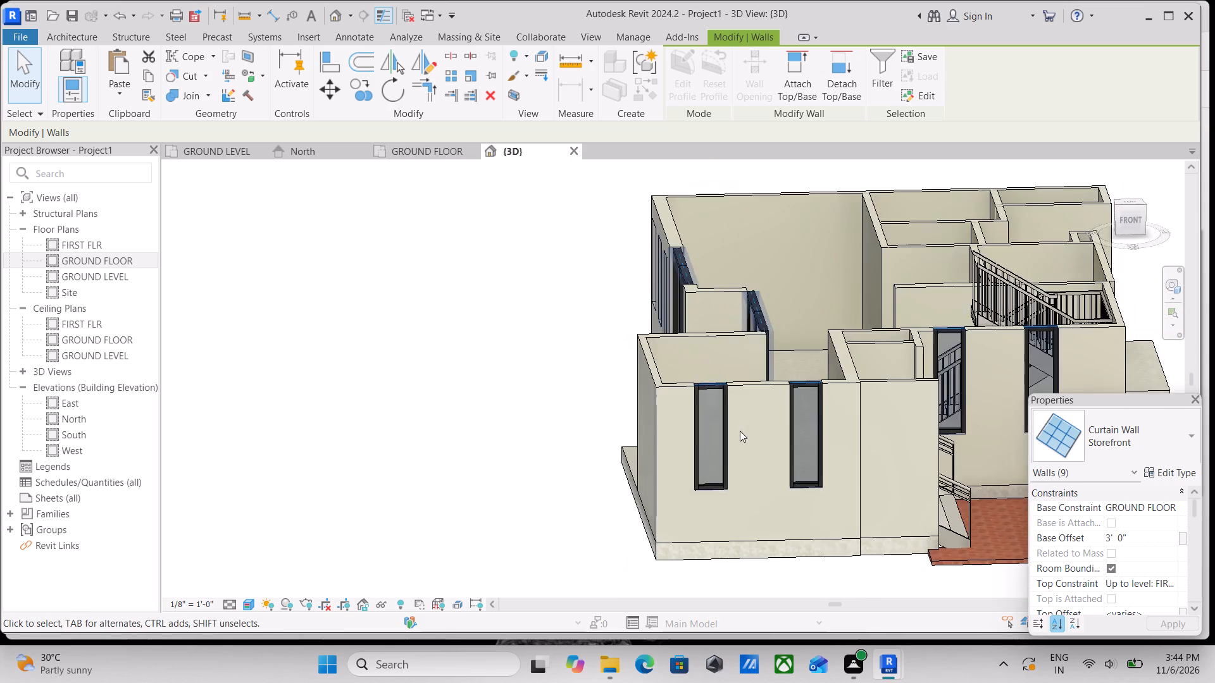
scroll(740, 431, "up", 1)
middle_click_drag(740, 431, 740, 489)
scroll(710, 433, "up", 2)
left_click(707, 443)
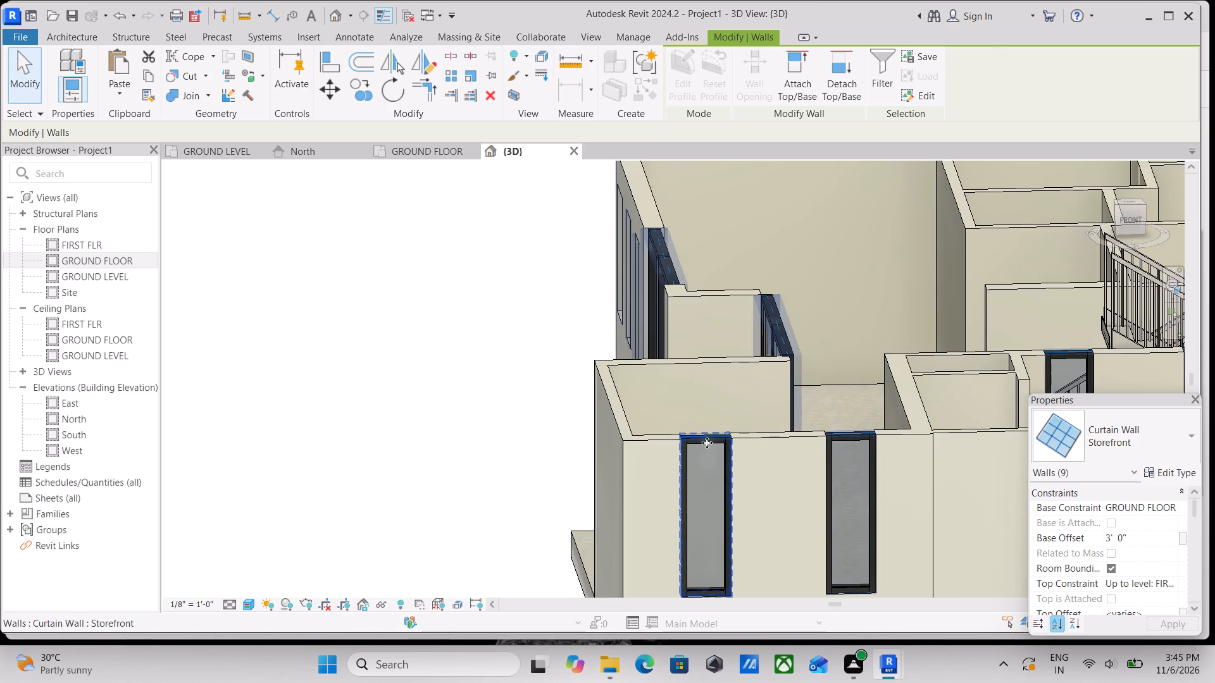
key("Escape")
Inspect the house from all around, checking the windows, outer walls, staircase and entrance.
scroll(792, 491, "down", 2)
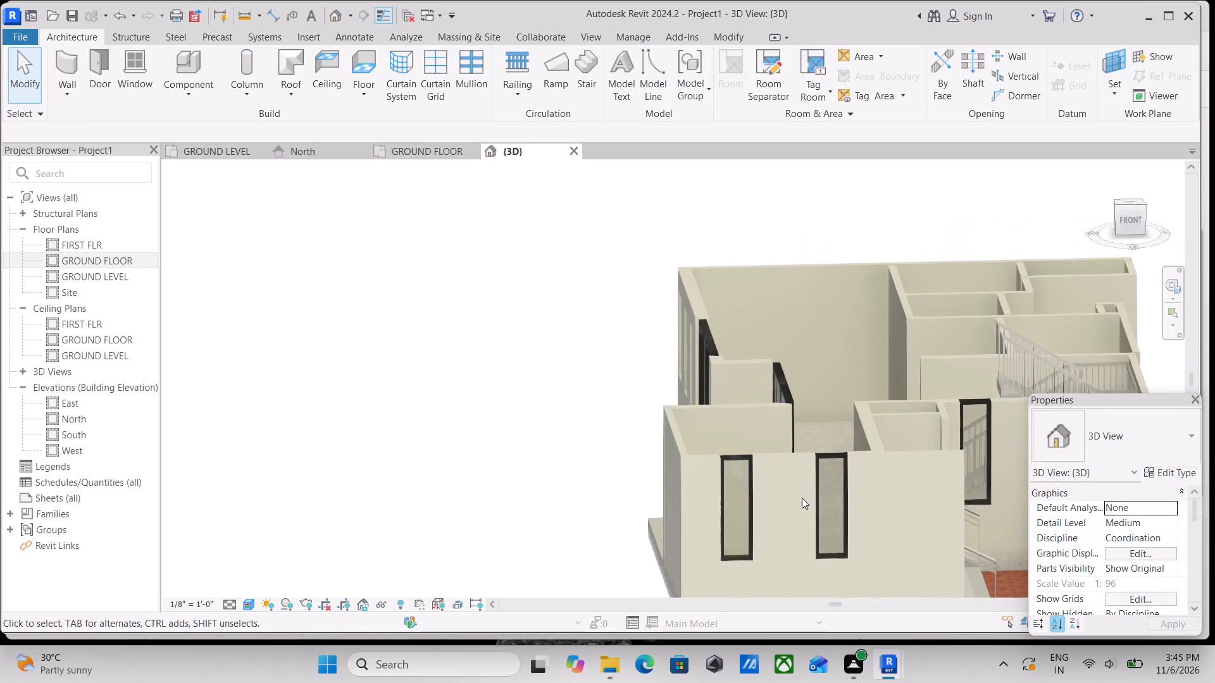
scroll(802, 498, "down", 2)
middle_click_drag(794, 508, 947, 428, "shift")
middle_click_drag(802, 474, 930, 496, "shift")
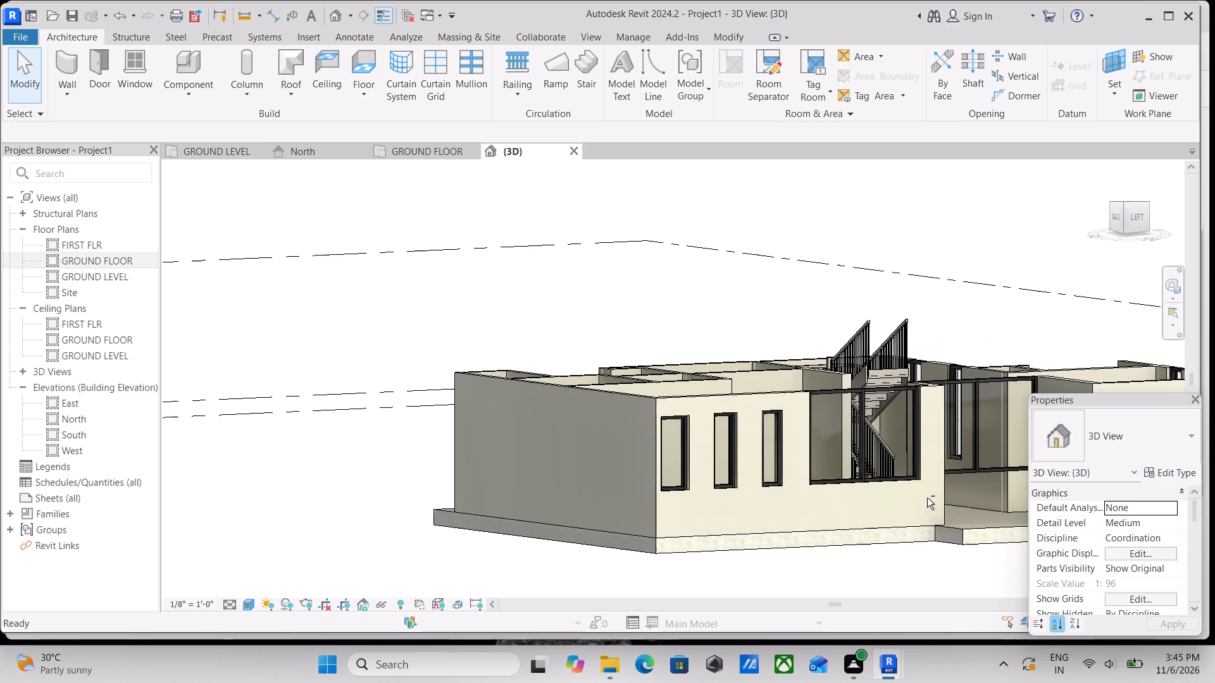
middle_click_drag(847, 498, 856, 523)
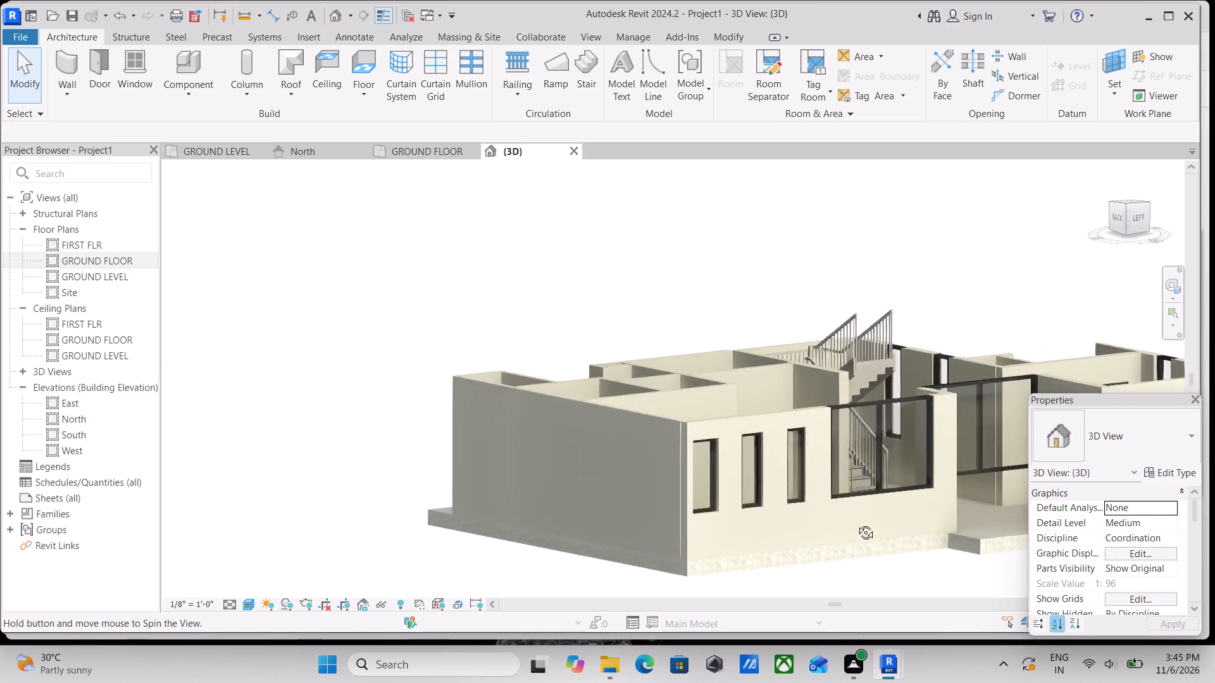
middle_click_drag(856, 523, 468, 615)
middle_click_drag(850, 575, 694, 457)
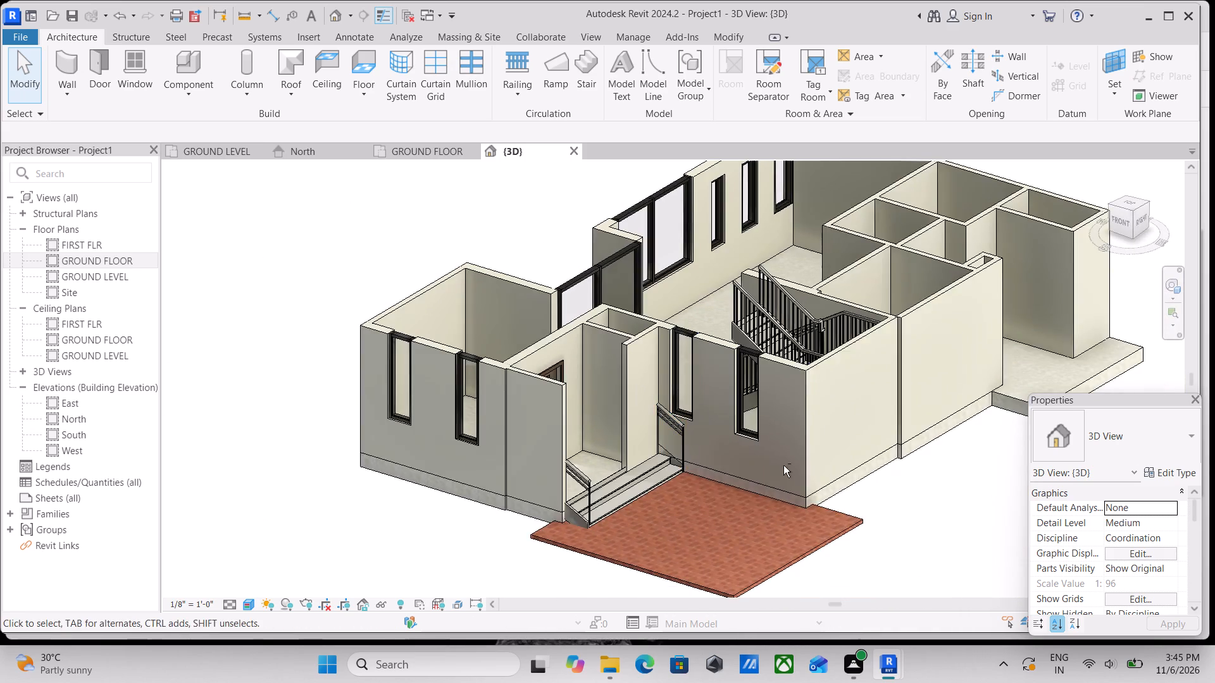
middle_click_drag(816, 457, 746, 433, "shift")
scroll(849, 459, "up", 2)
middle_click_drag(902, 460, 822, 479)
middle_click_drag(883, 453, 764, 471)
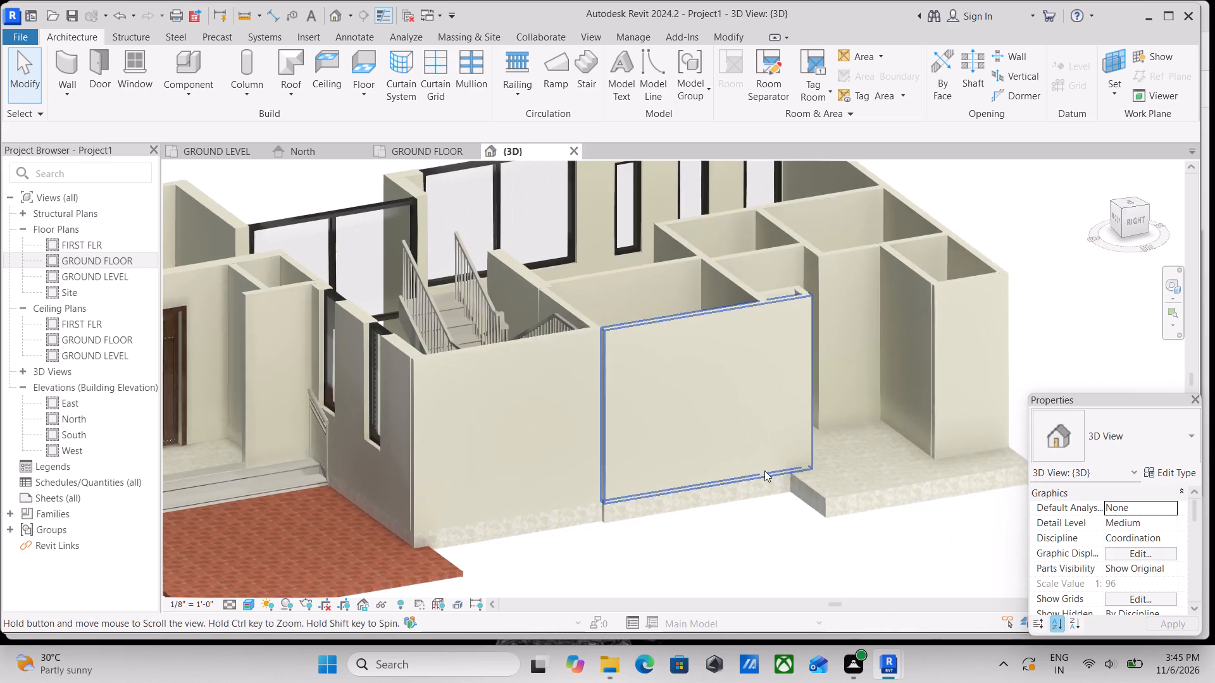
middle_click_drag(852, 472, 782, 499, "shift")
scroll(782, 499, "up", 1, "shift")
middle_click_drag(814, 499, 898, 484)
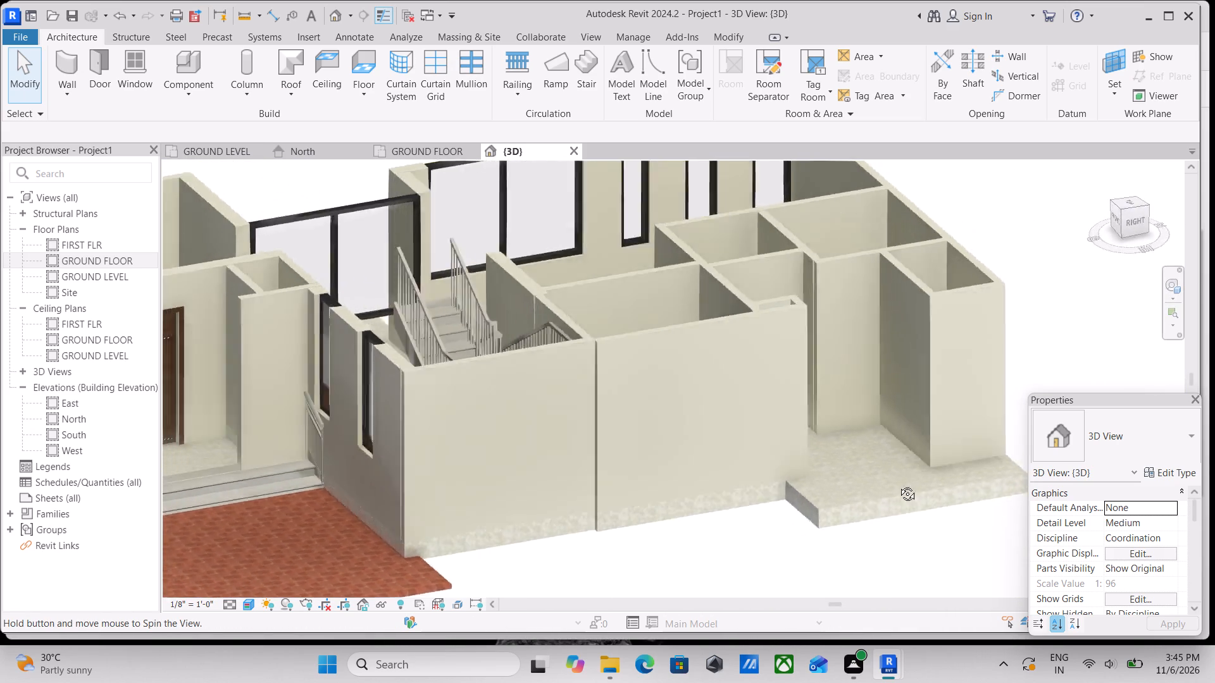
middle_click_drag(898, 484, 980, 479)
middle_click_drag(769, 493, 878, 476, "shift")
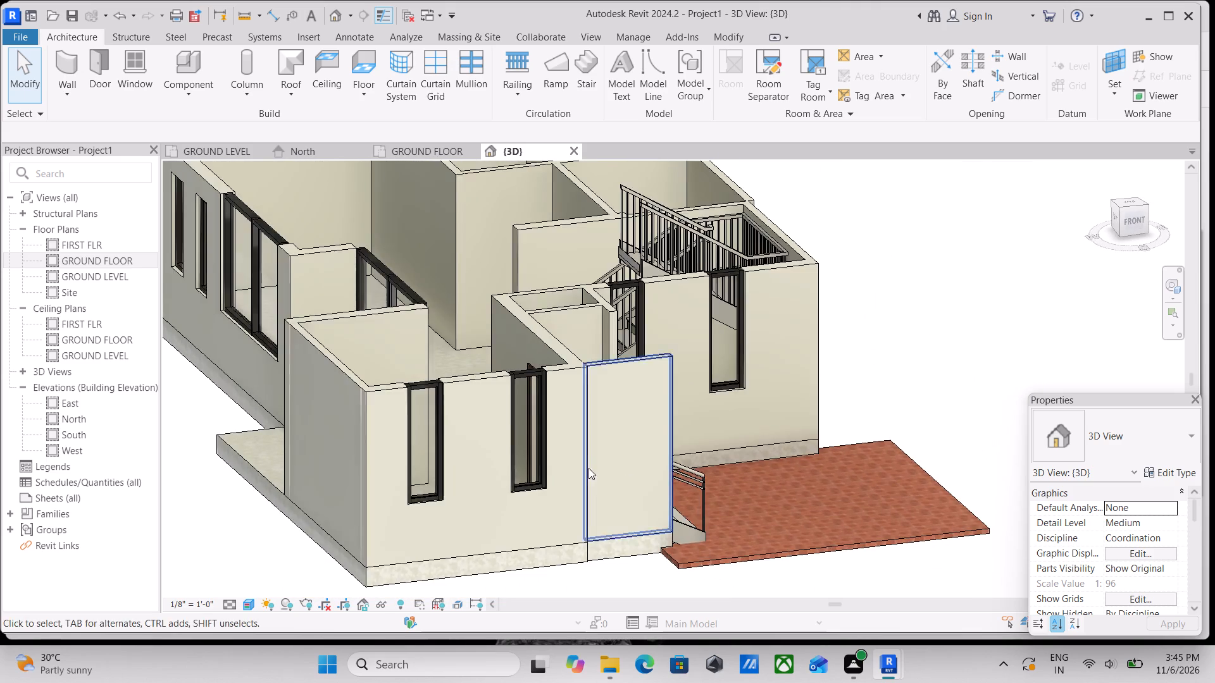
middle_click_drag(589, 468, 757, 464)
middle_click_drag(670, 463, 822, 491, "shift")
scroll(827, 468, "down", 1, "shift")
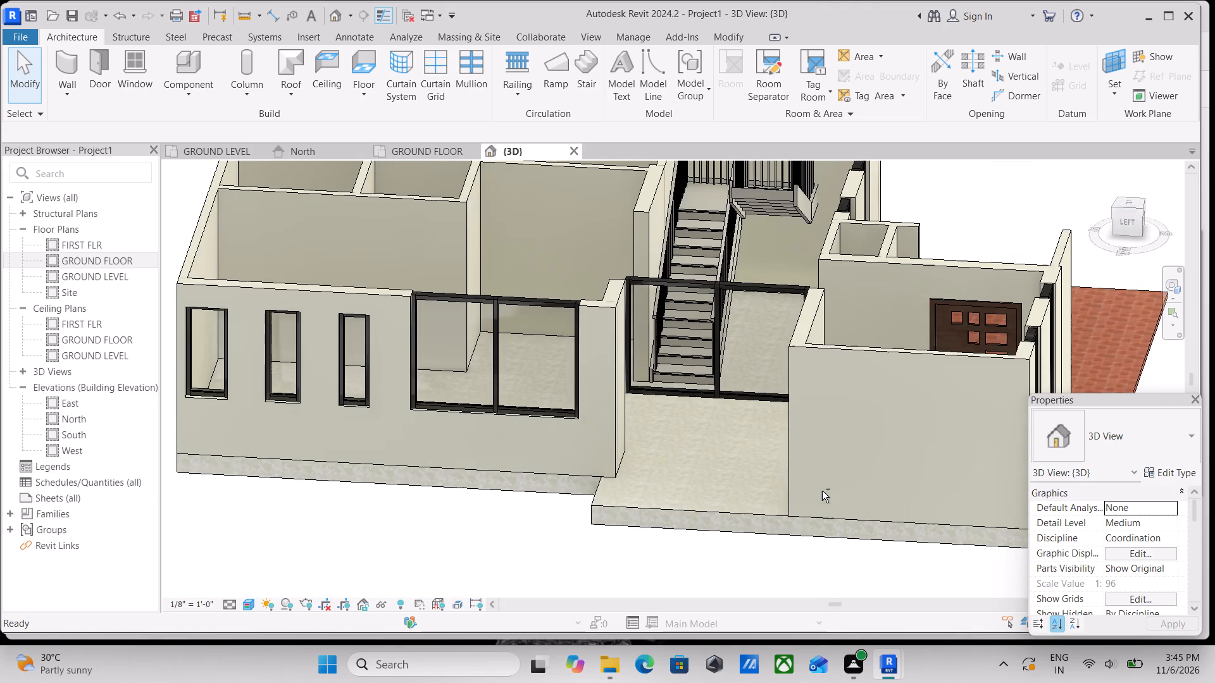
middle_click_drag(773, 496, 756, 518, "shift")
Change the 3D view's visual style to Shaded.
left_click(237, 603)
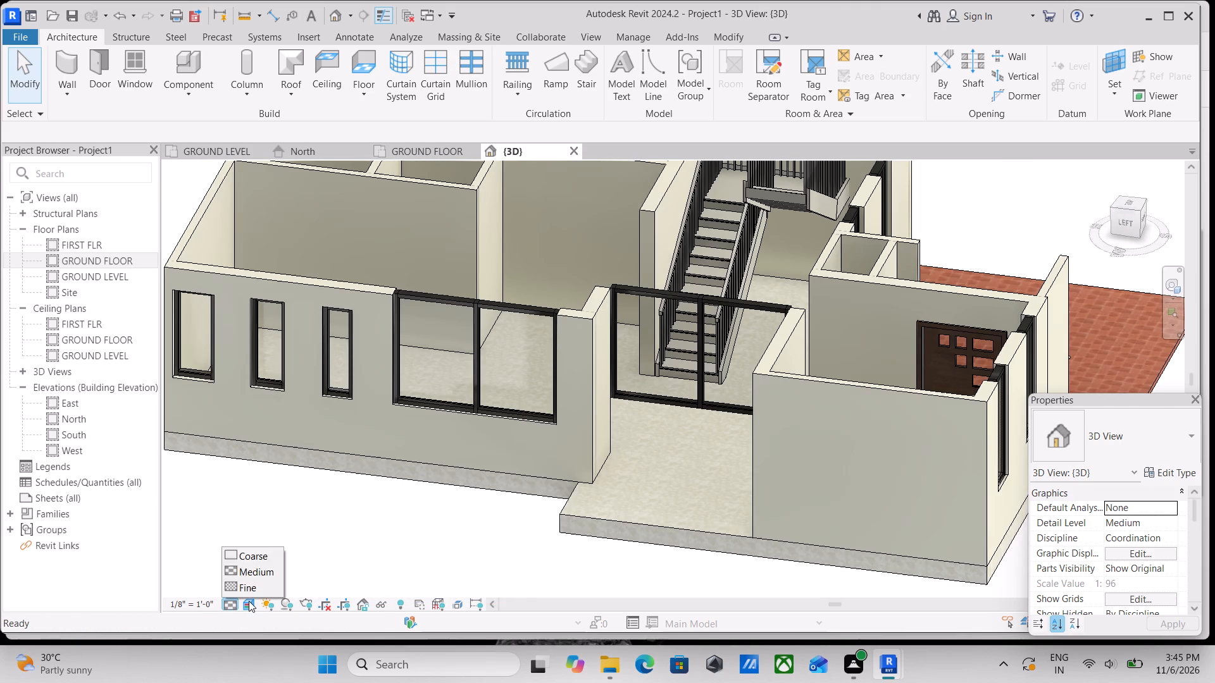
left_click(249, 601)
left_click(278, 546)
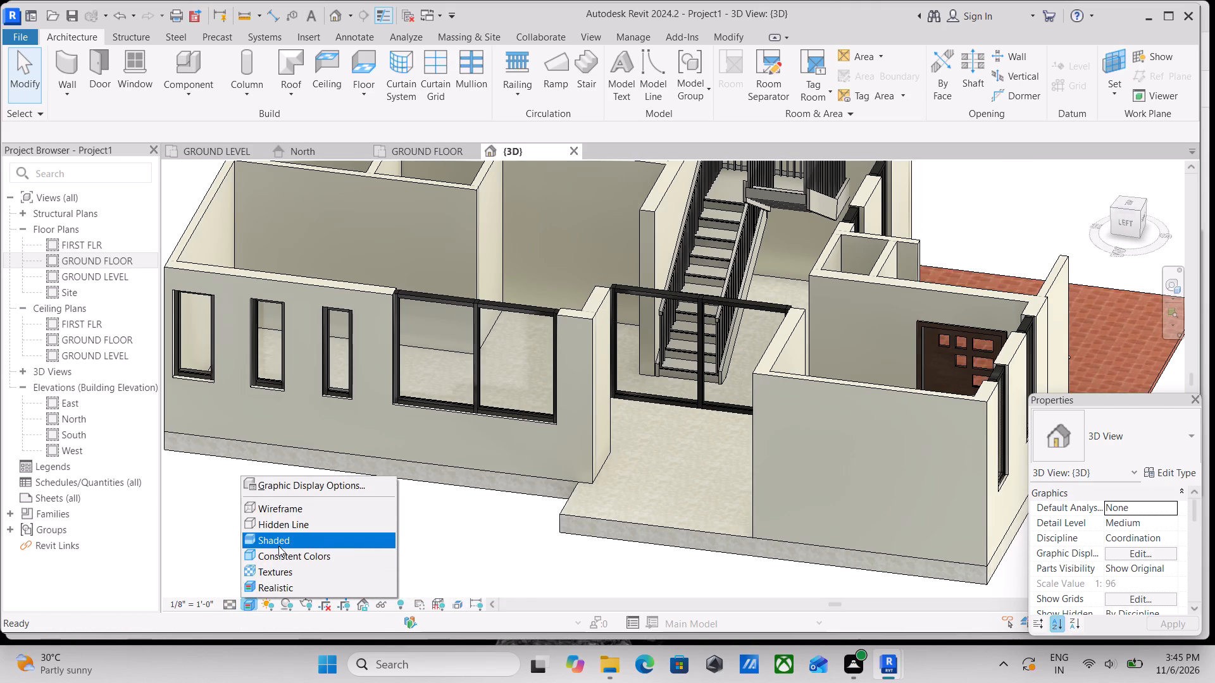
Orient the 3D view to the top and examine the room layout from above.
scroll(632, 425, "down", 1)
middle_click_drag(653, 426, 531, 536, "shift")
middle_click_drag(614, 520, 578, 544)
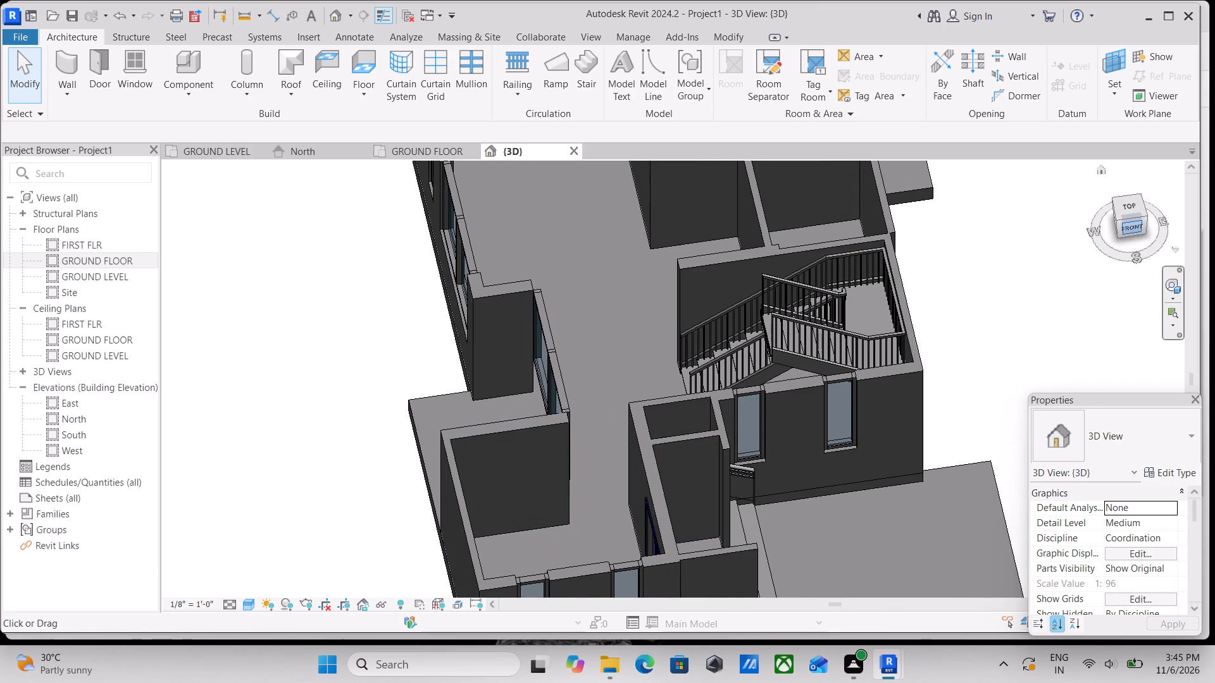
left_click(1140, 209, "shift")
scroll(452, 434, "up", 9, "shift")
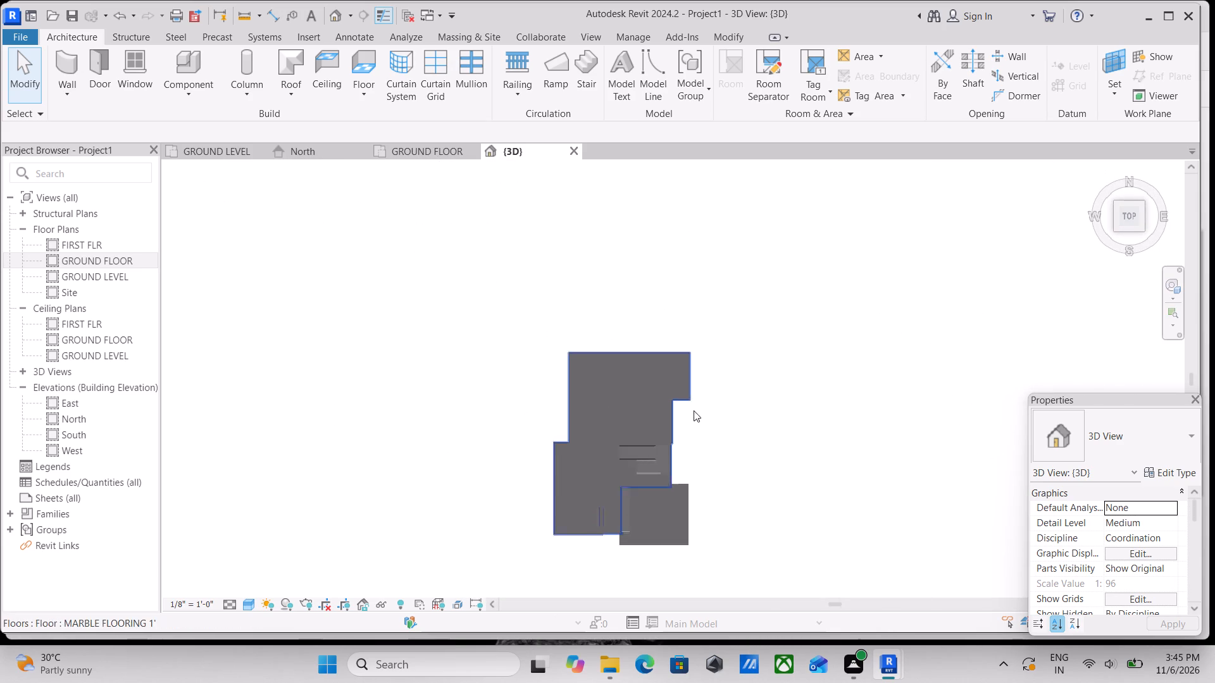
scroll(694, 410, "up", 4, "shift")
middle_click_drag(642, 393, 758, 453)
scroll(767, 436, "up", 3)
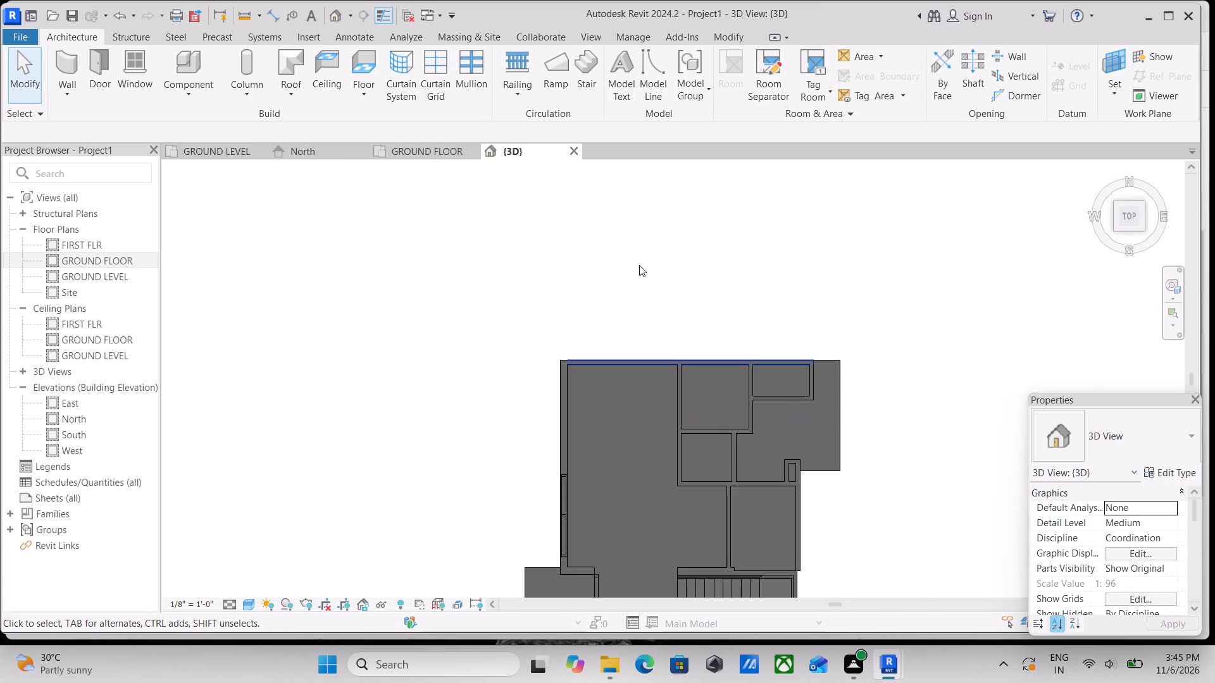
Return to the GROUND FLOOR plan and examine the rooms from the main entrance to the WC beside the staff room.
left_click(221, 142)
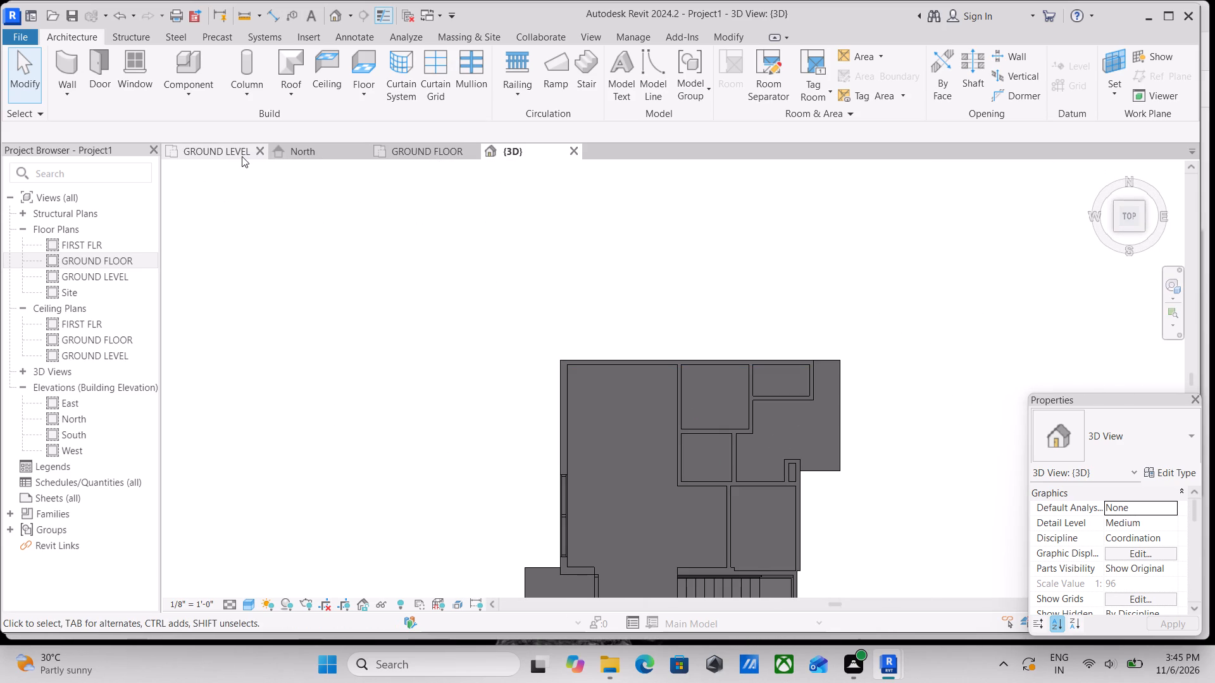
left_click(235, 145)
left_click(437, 152)
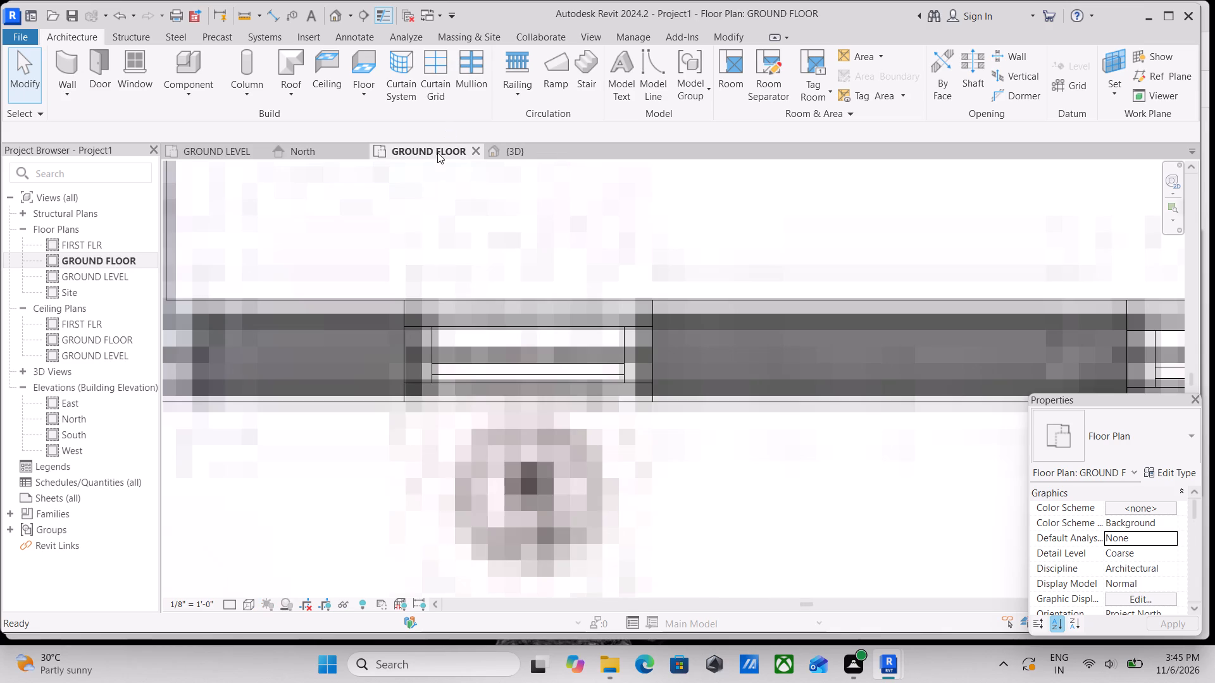
scroll(557, 295, "down", 11)
middle_click_drag(720, 348, 676, 418)
scroll(683, 407, "down", 3)
middle_click_drag(758, 324, 687, 429)
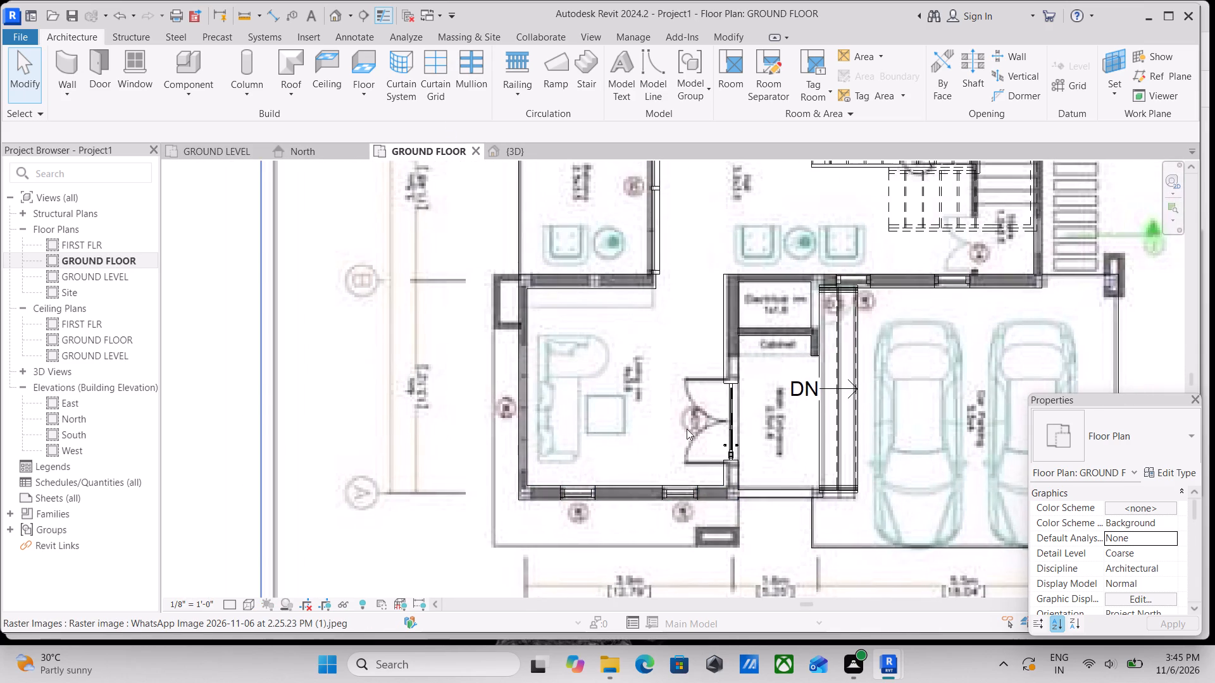
scroll(762, 390, "down", 1)
middle_click_drag(762, 390, 685, 443)
middle_click_drag(782, 368, 704, 450)
middle_click_drag(730, 383, 704, 456)
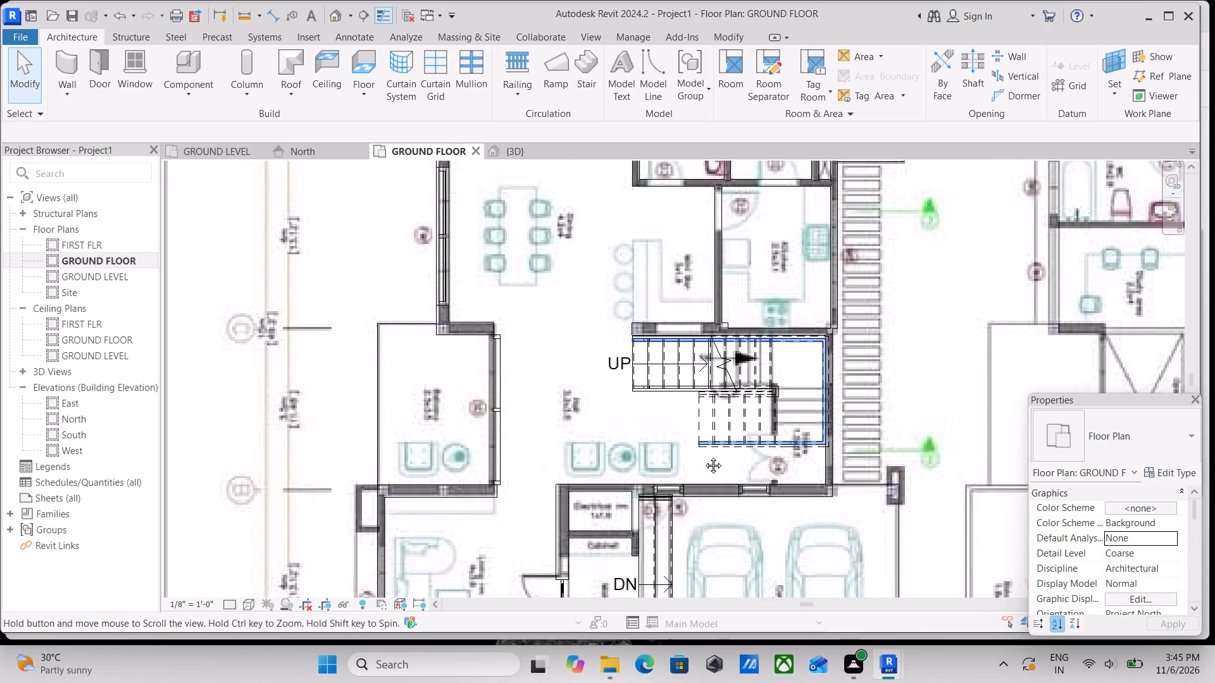
middle_click_drag(704, 456, 701, 460)
middle_click_drag(696, 356, 695, 417)
middle_click_drag(730, 333, 713, 414)
middle_click_drag(748, 329, 726, 417)
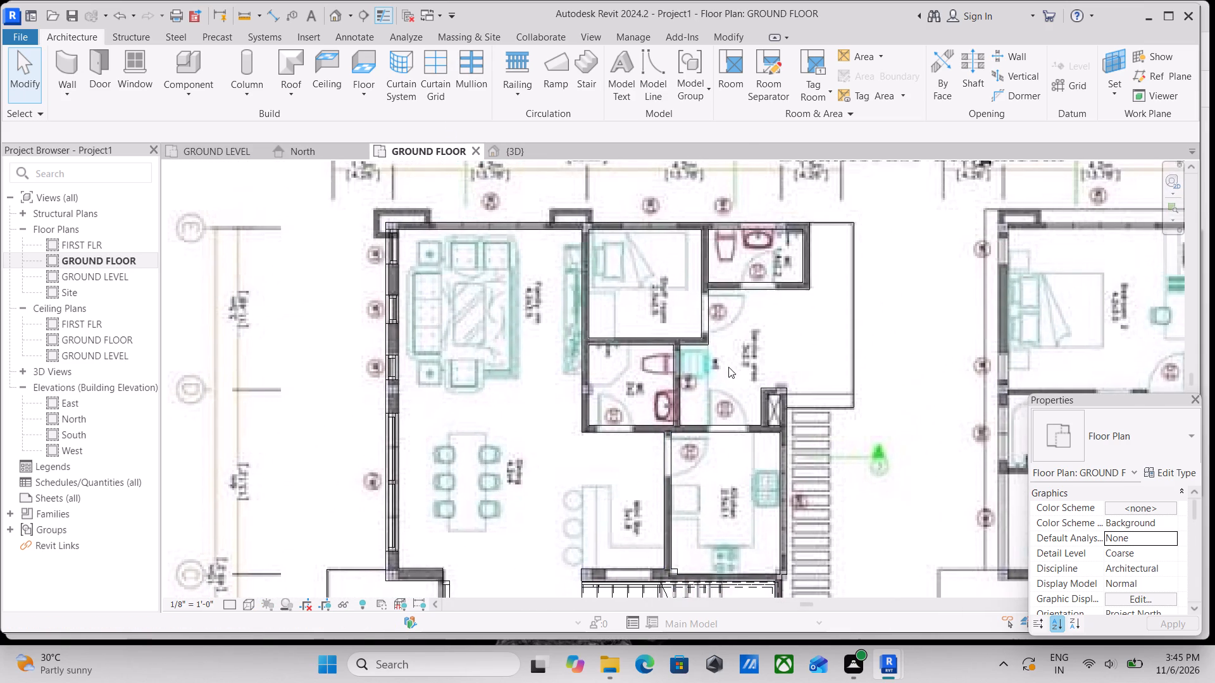
middle_click_drag(728, 357, 719, 402)
scroll(738, 307, "up", 5)
middle_click_drag(748, 338, 745, 369)
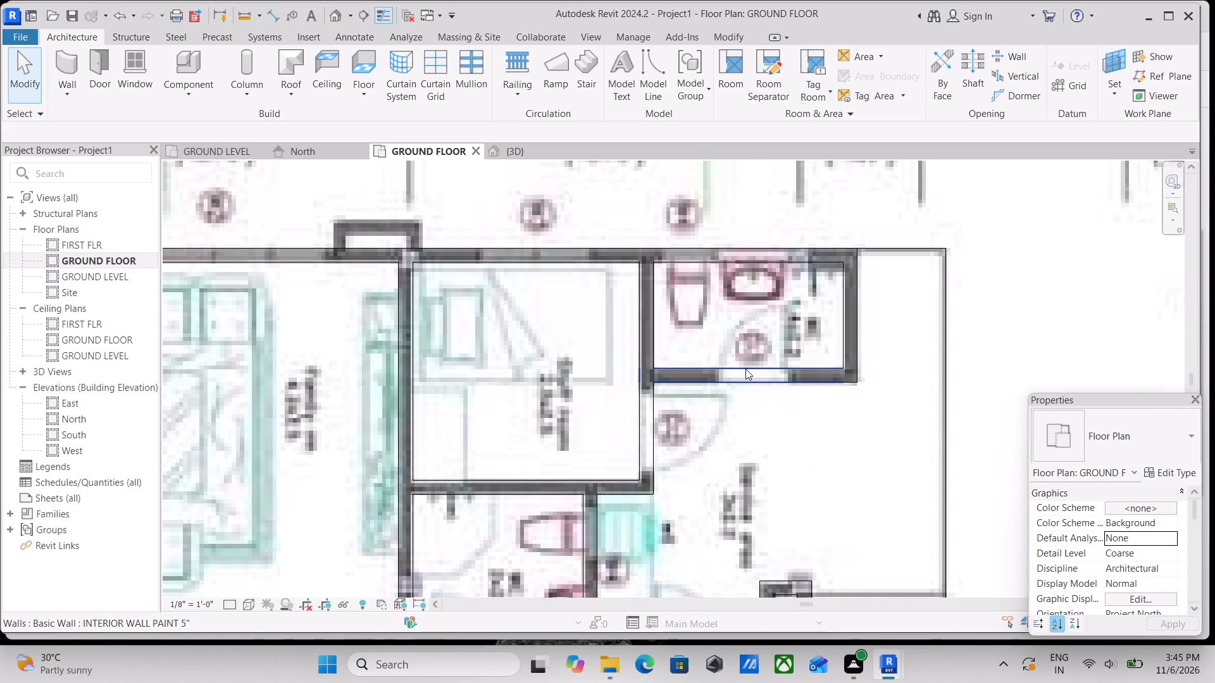
Start the Door command and review the door types already available in the project.
type("DR")
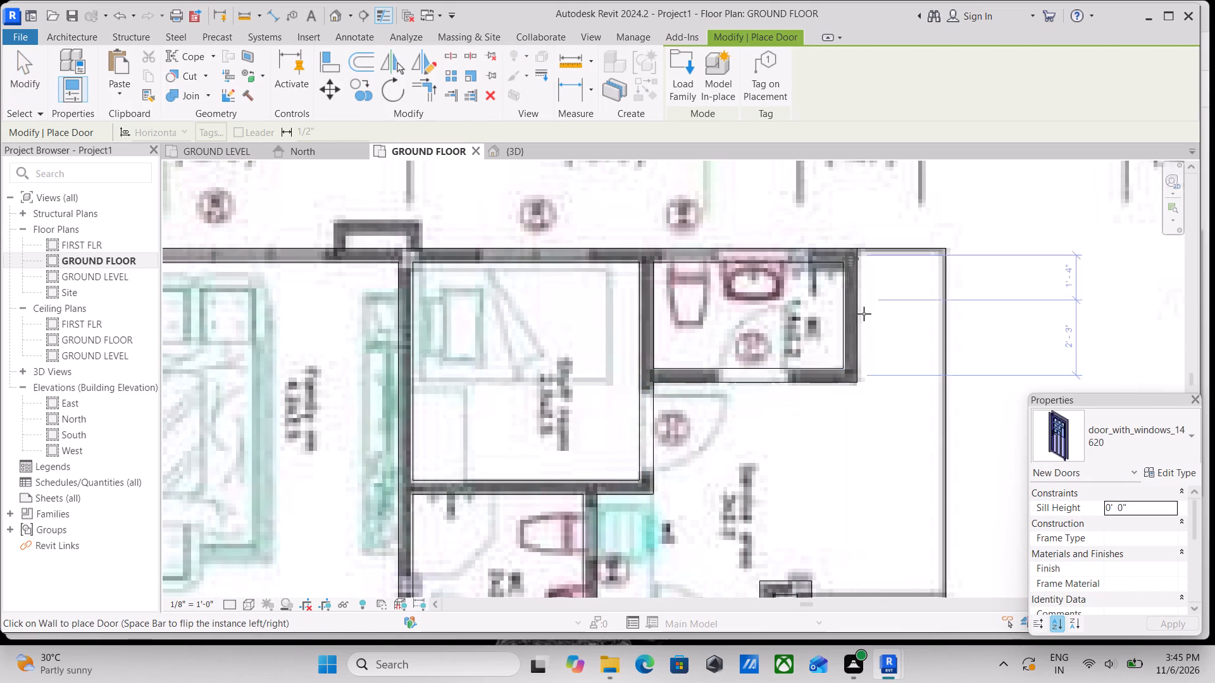
left_click(78, 33)
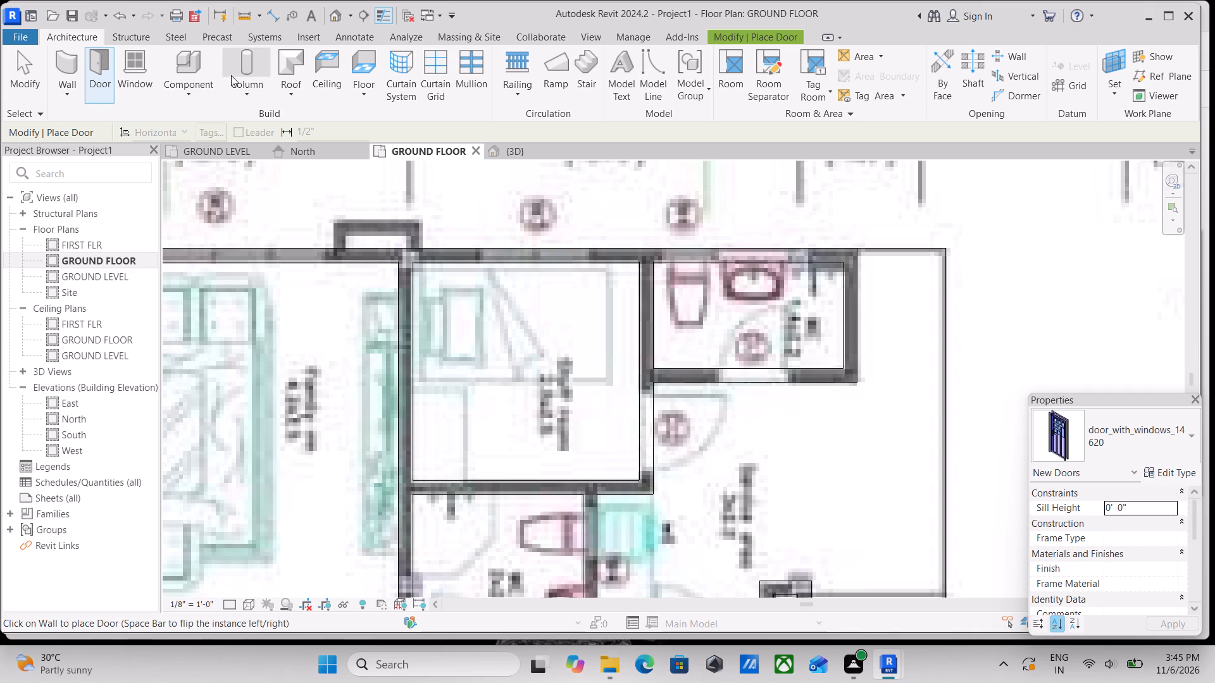
left_click(1185, 440)
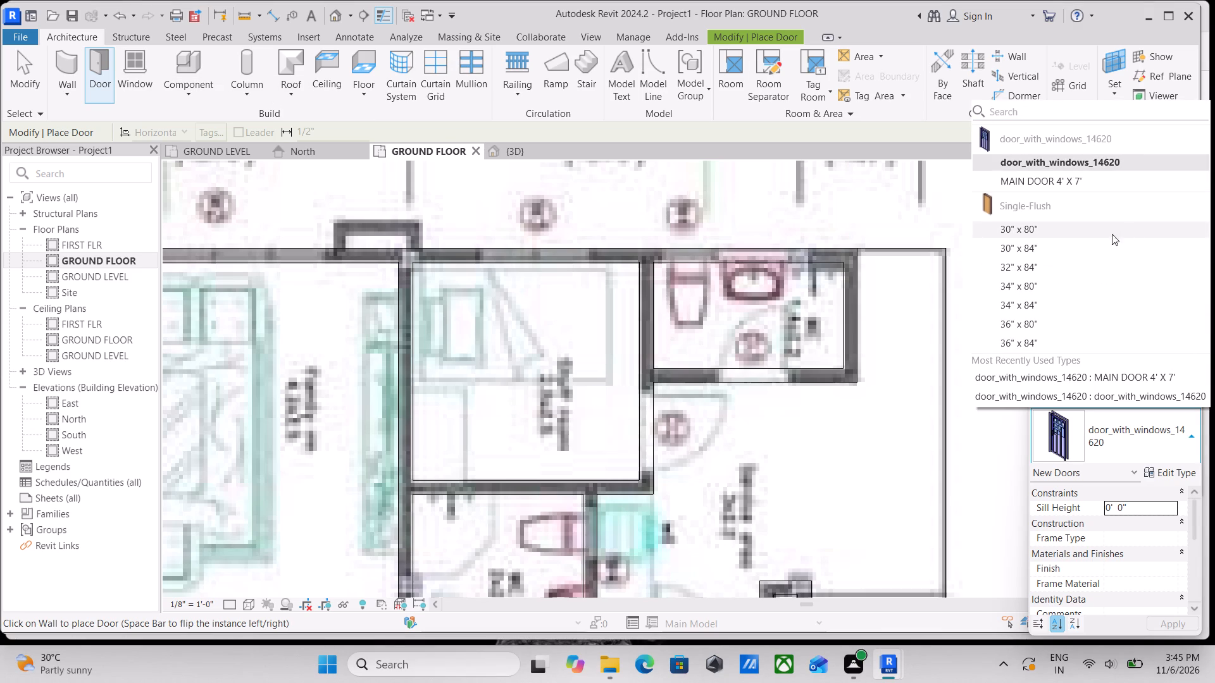
scroll(1112, 234, "up", 4)
scroll(1213, 204, "down", 4)
scroll(1090, 289, "up", 5)
scroll(1099, 382, "down", 2)
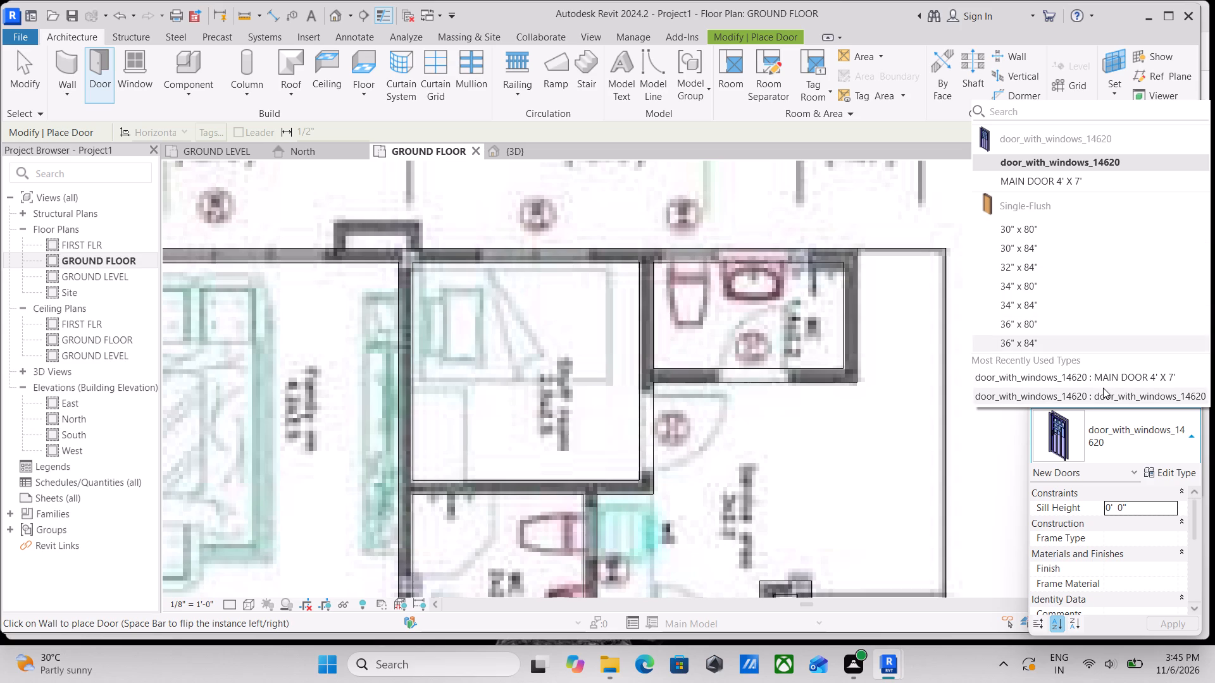
scroll(1090, 414, "up", 2)
key("Escape")
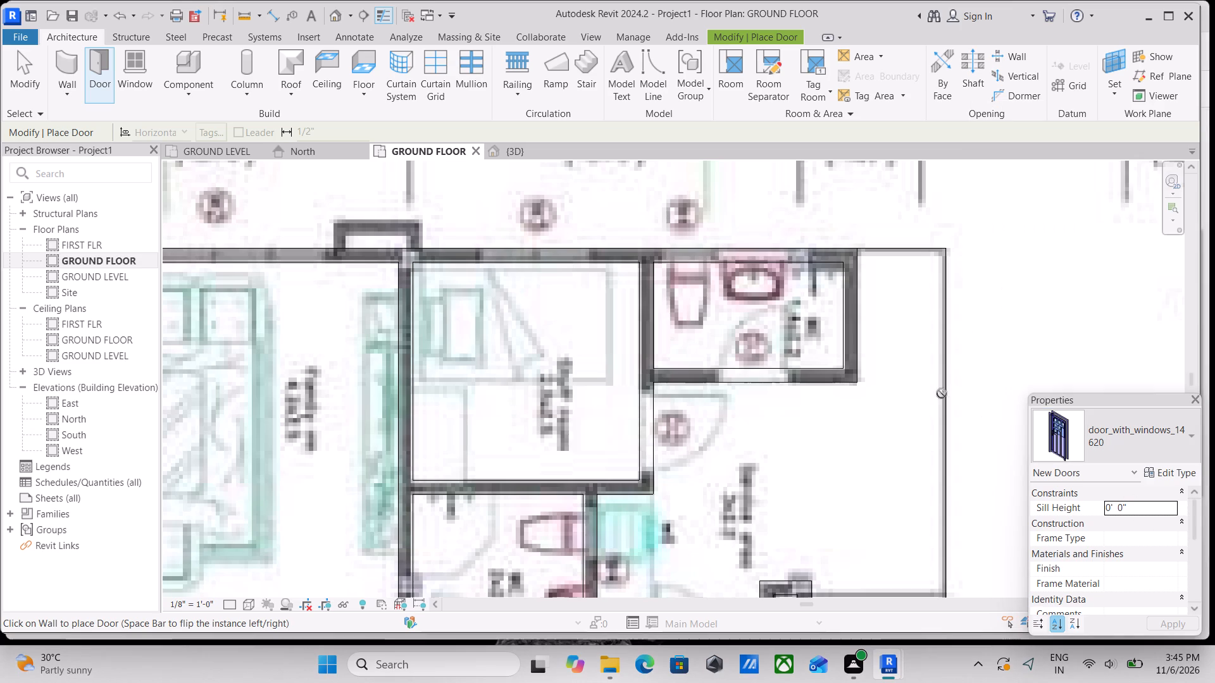
type("DR")
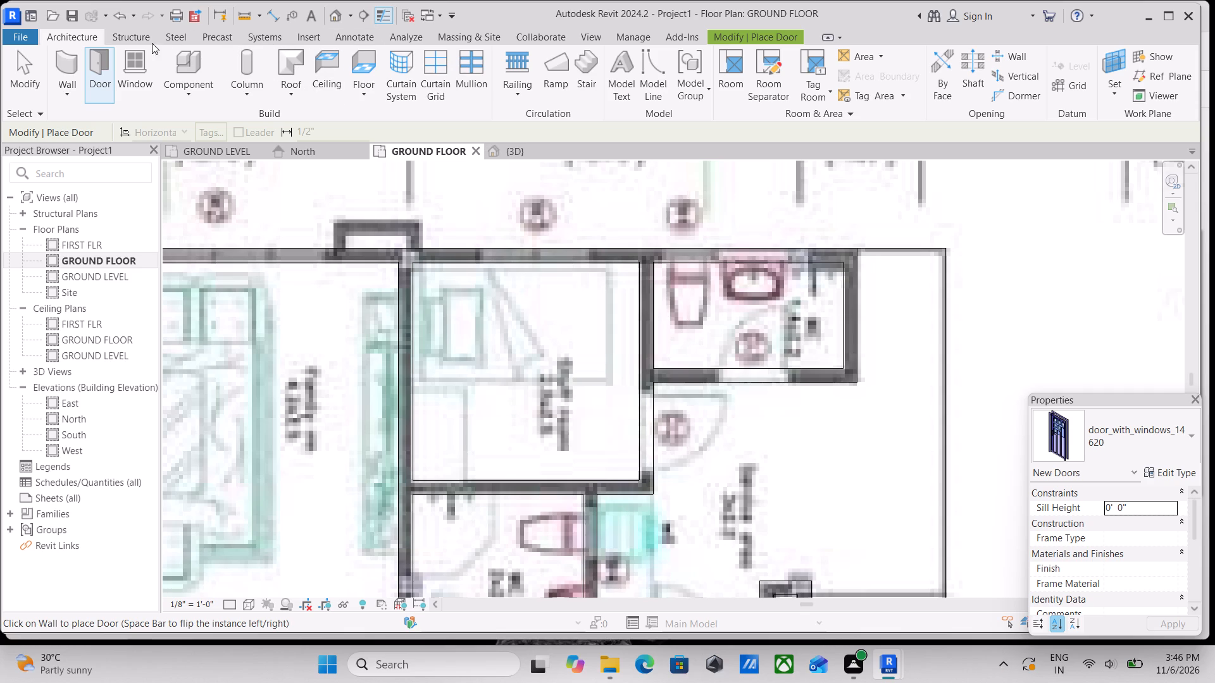
left_click(99, 77)
left_click(99, 77)
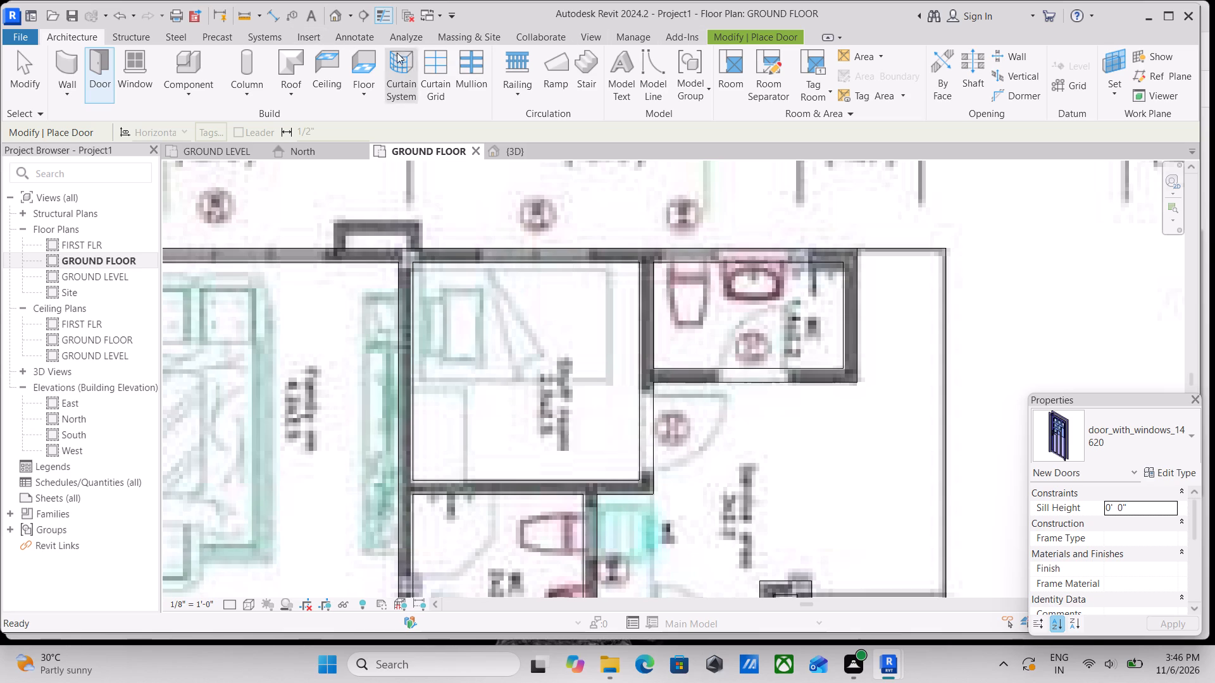
scroll(301, 43, "up", 1)
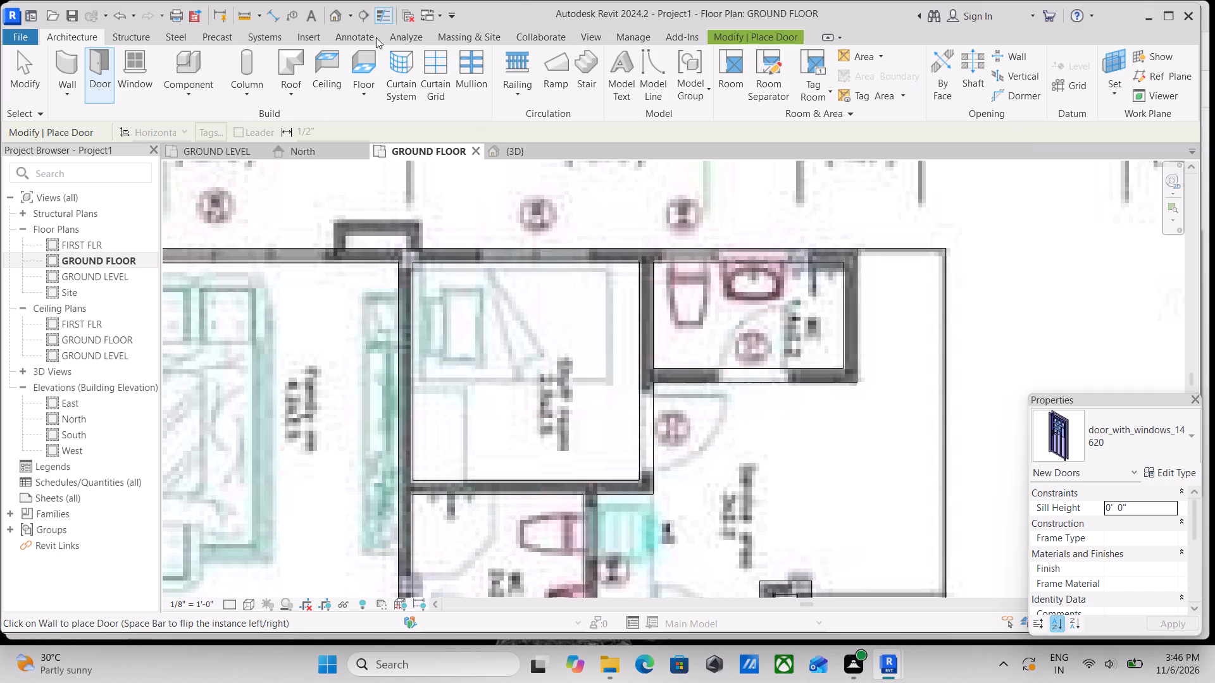
Start loading a family and browse the Imperial Library to the Residential folder inside Doors.
left_click(301, 37)
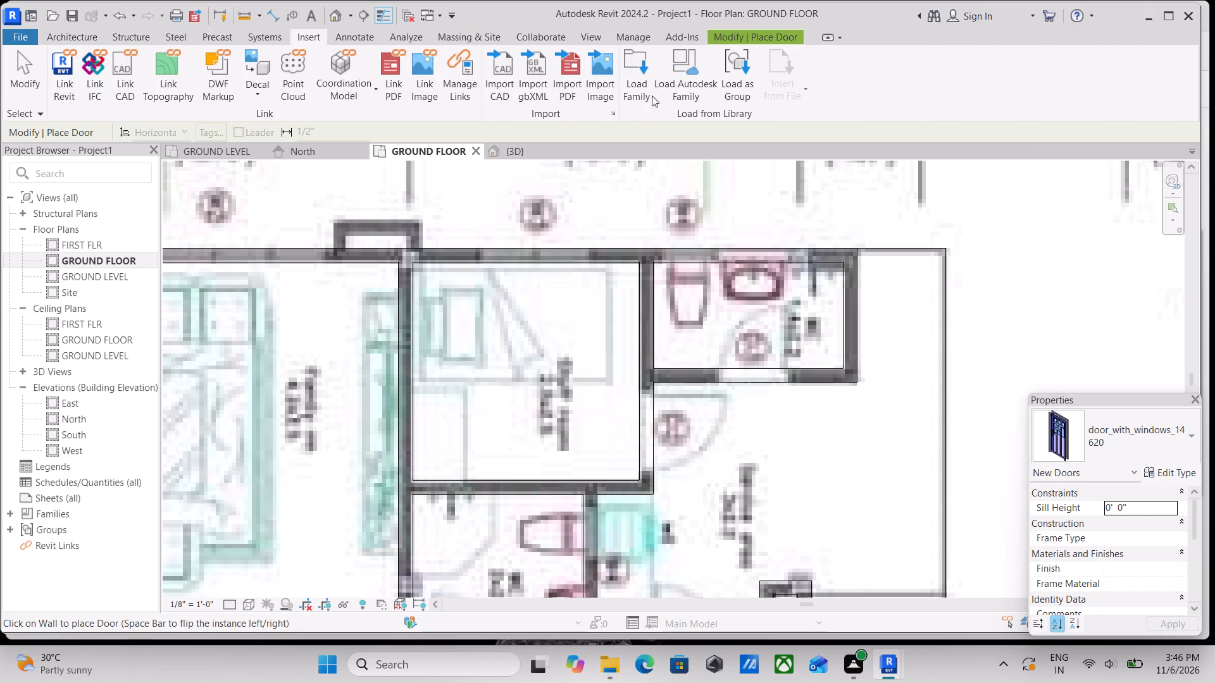
left_click(635, 71)
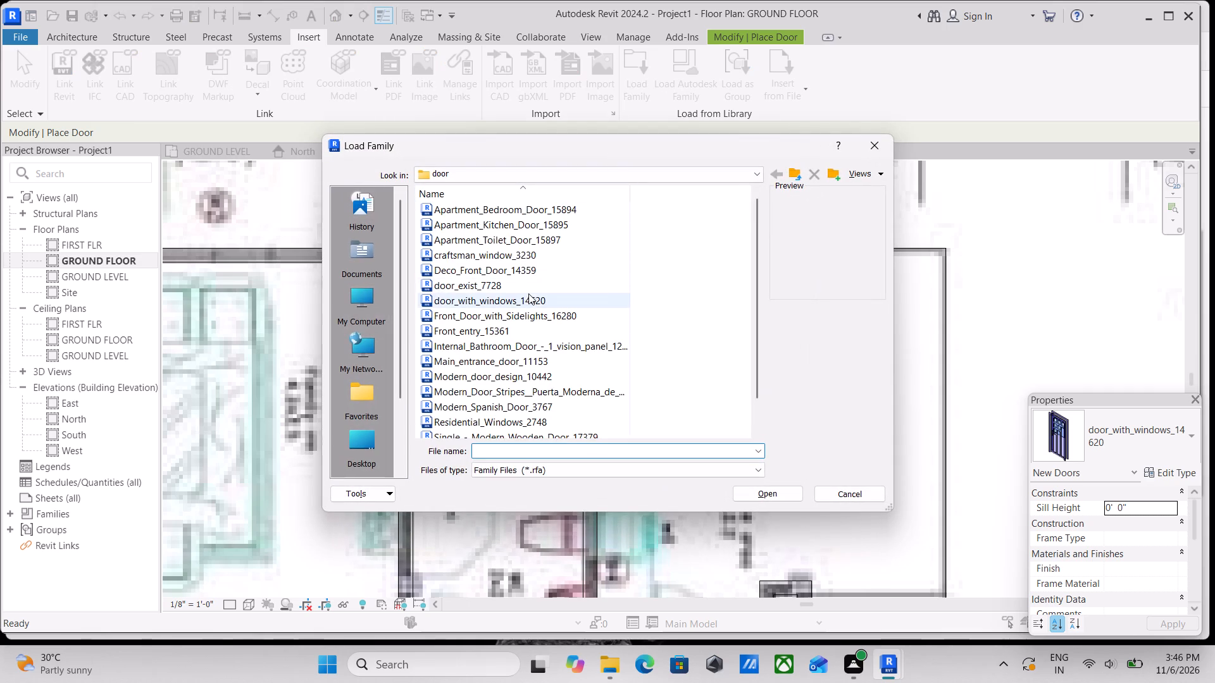
scroll(501, 288, "down", 4)
scroll(435, 286, "up", 3)
scroll(363, 360, "down", 3)
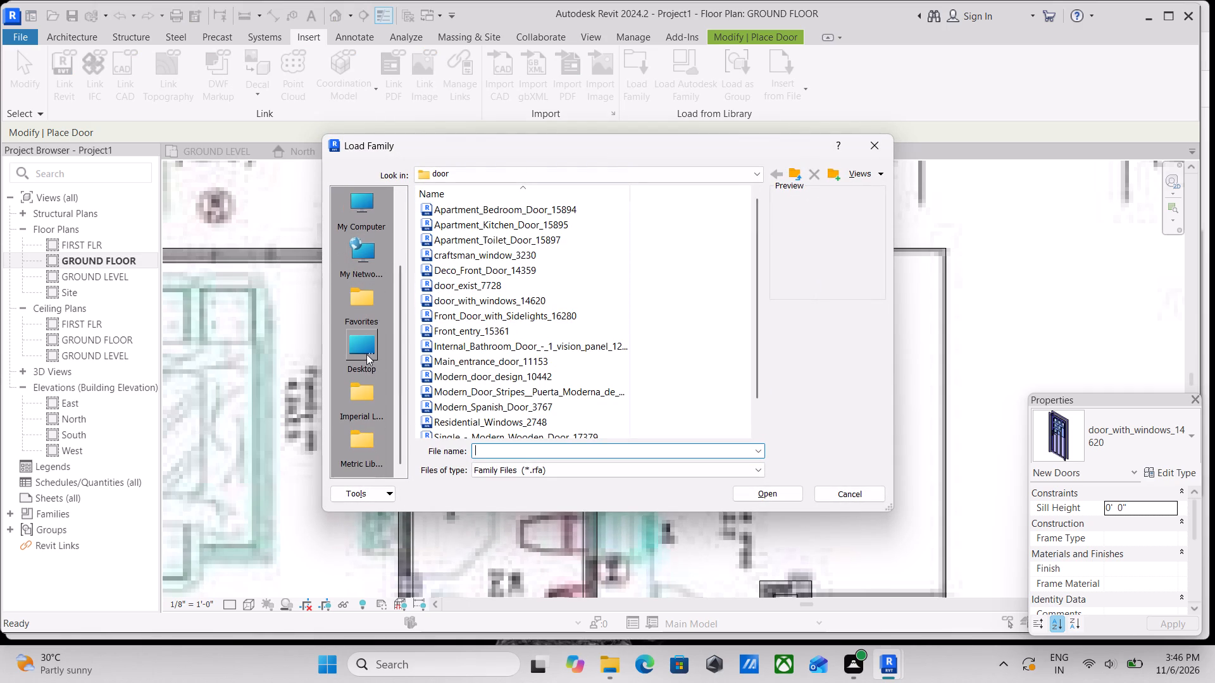
scroll(366, 354, "down", 2)
double_click(359, 405)
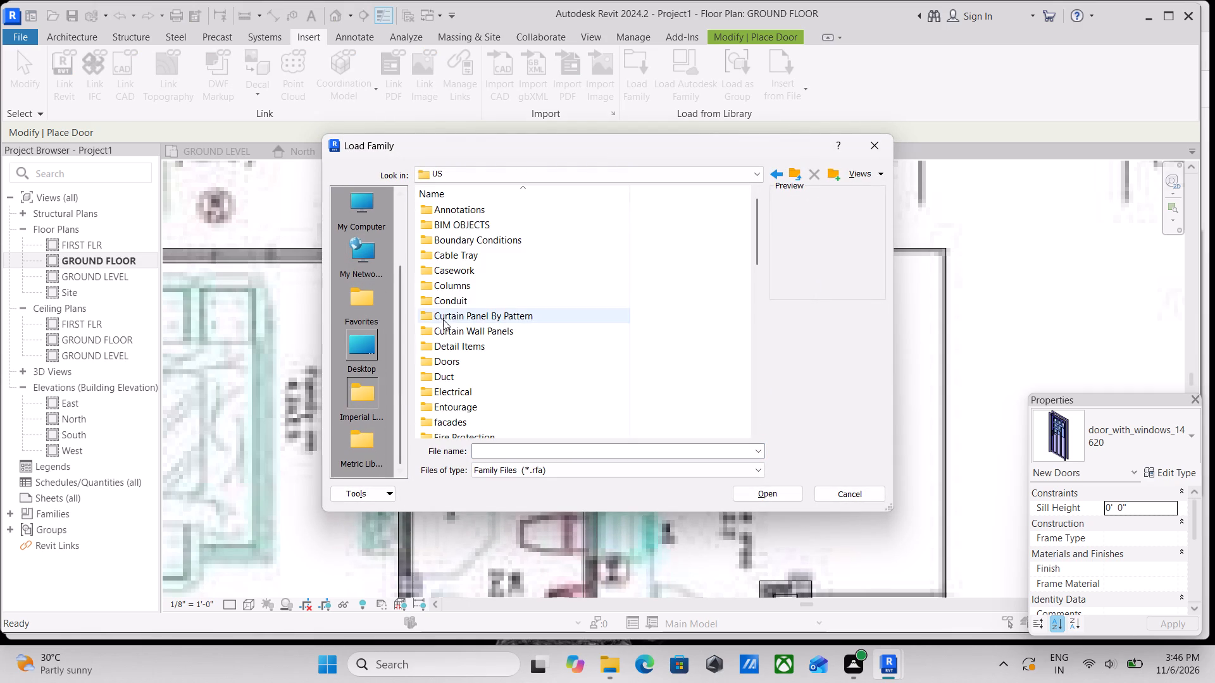
scroll(477, 293, "down", 4)
scroll(477, 293, "up", 4)
scroll(477, 293, "down", 4)
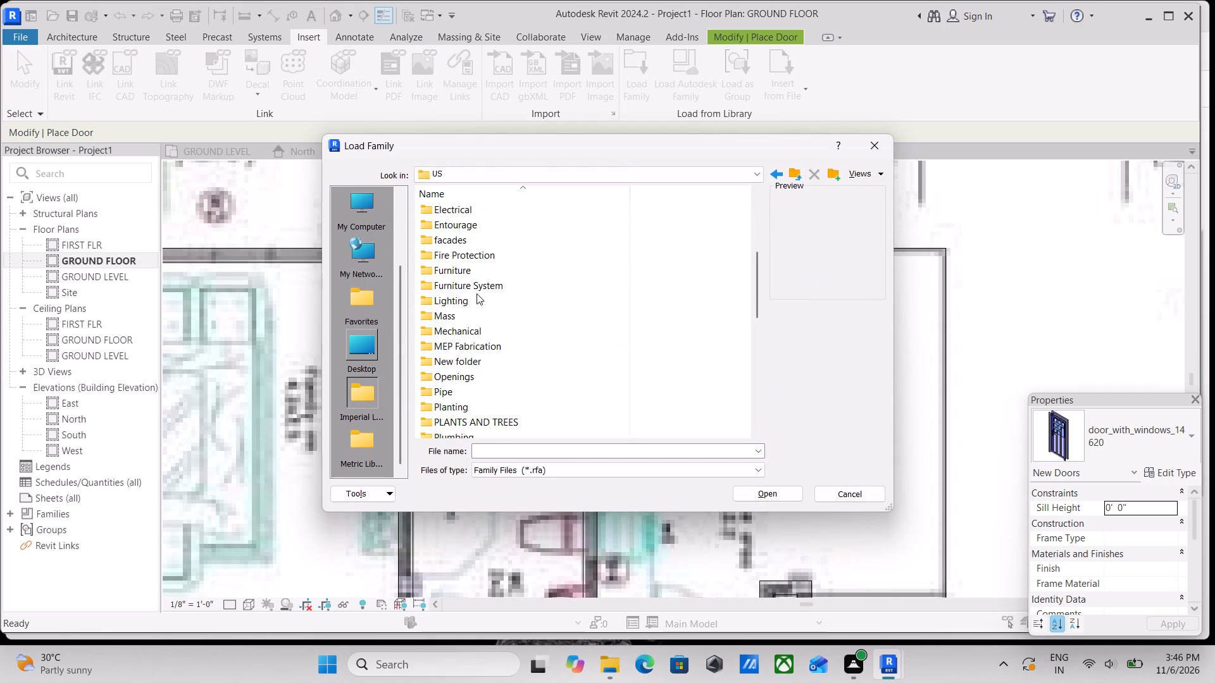
scroll(477, 293, "up", 8)
scroll(480, 217, "down", 3)
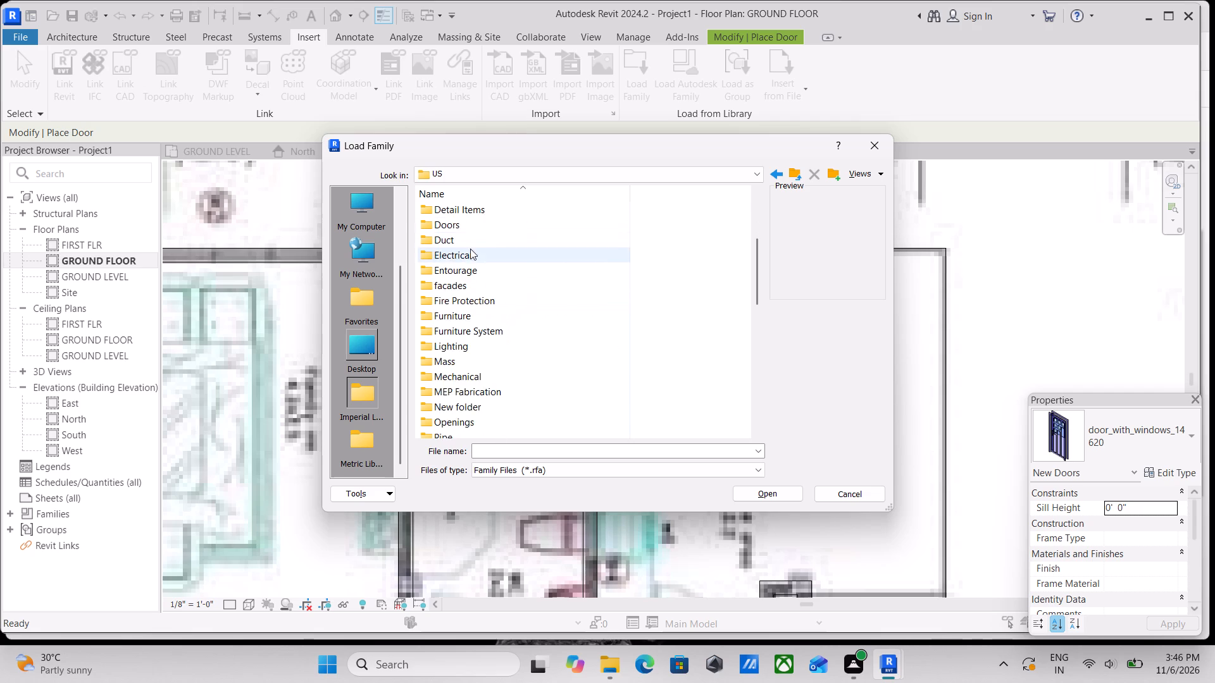
scroll(467, 255, "down", 8)
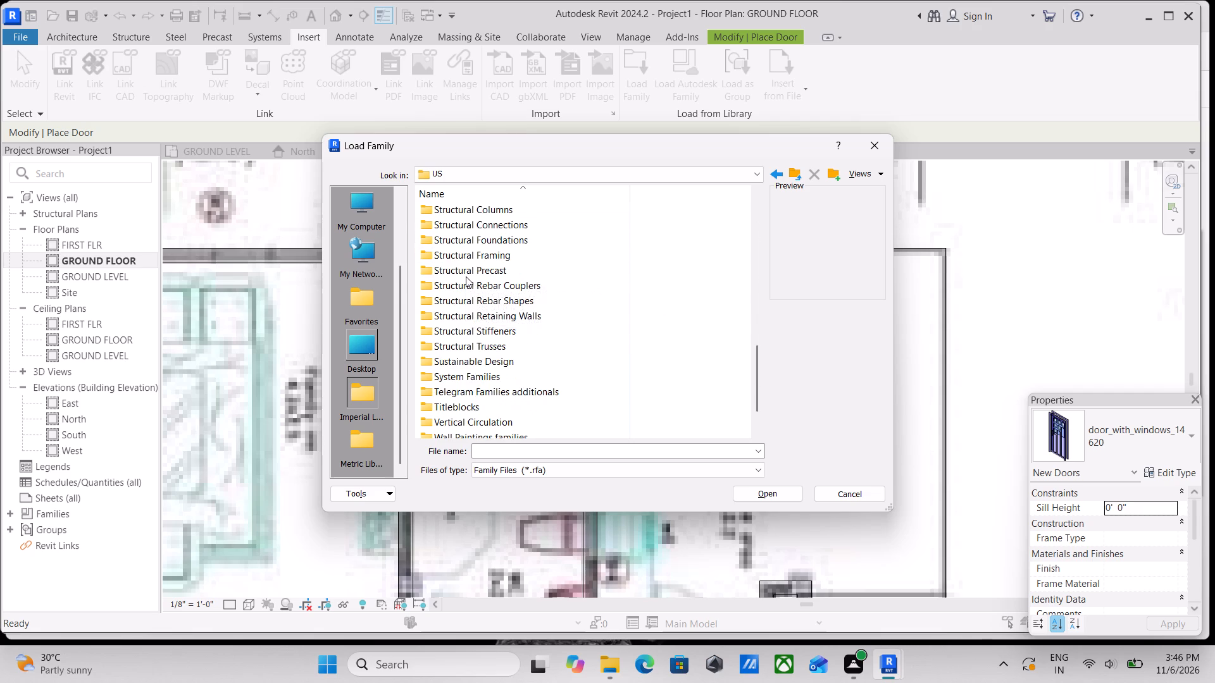
scroll(466, 276, "down", 4)
scroll(466, 276, "up", 13)
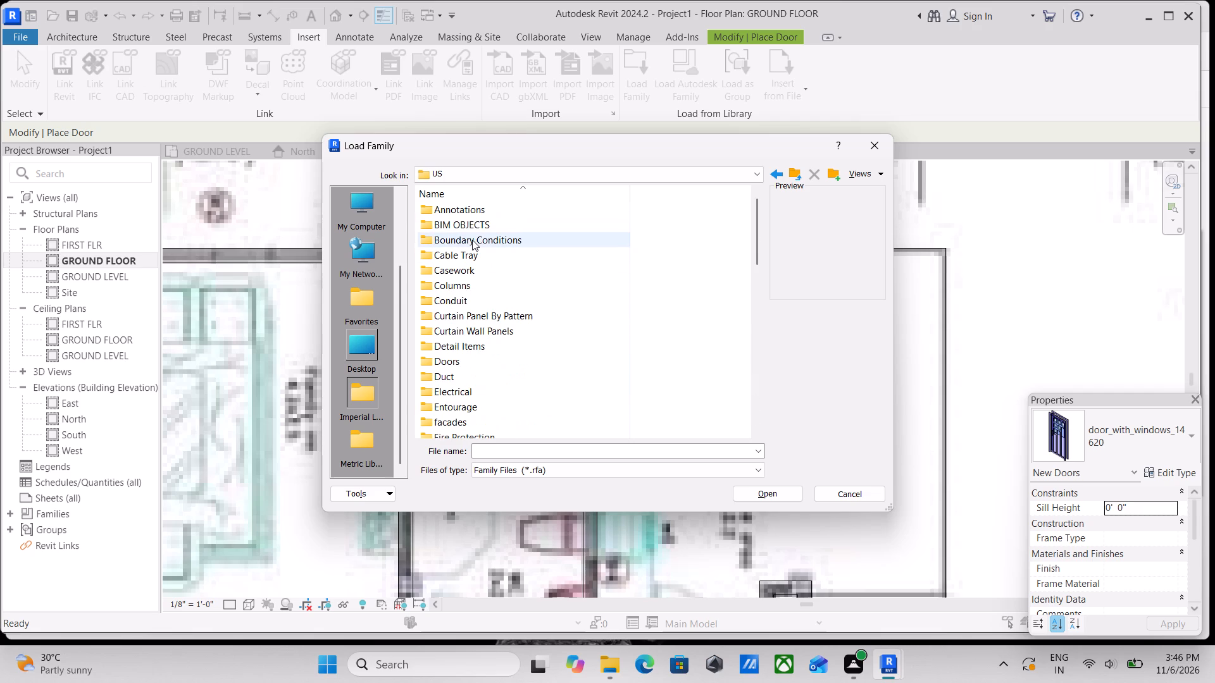
scroll(473, 235, "up", 6)
scroll(473, 235, "down", 3)
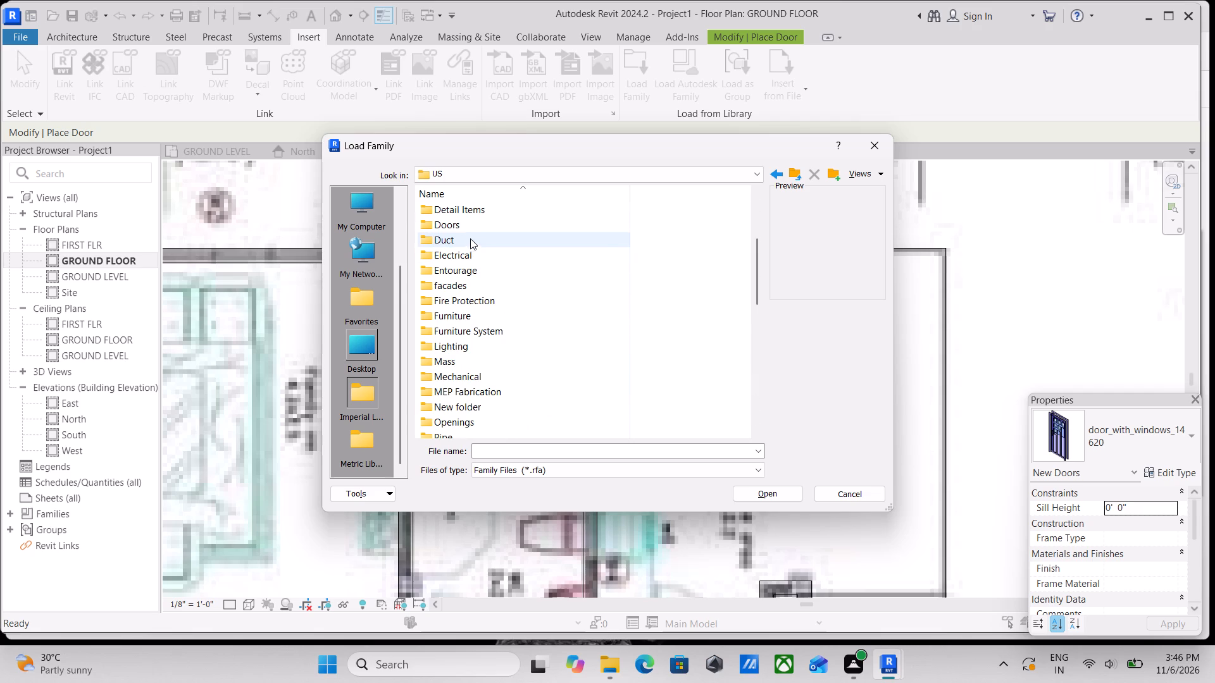
double_click(469, 231)
left_click(477, 272)
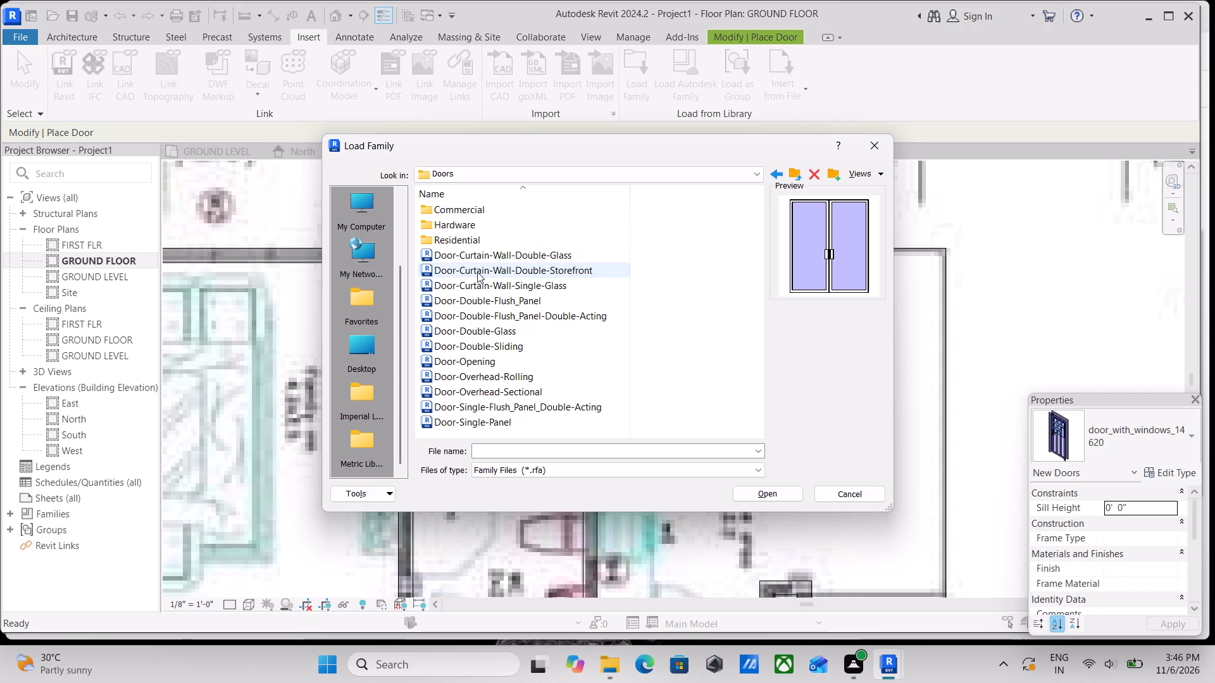
scroll(479, 271, "down", 3)
double_click(465, 243)
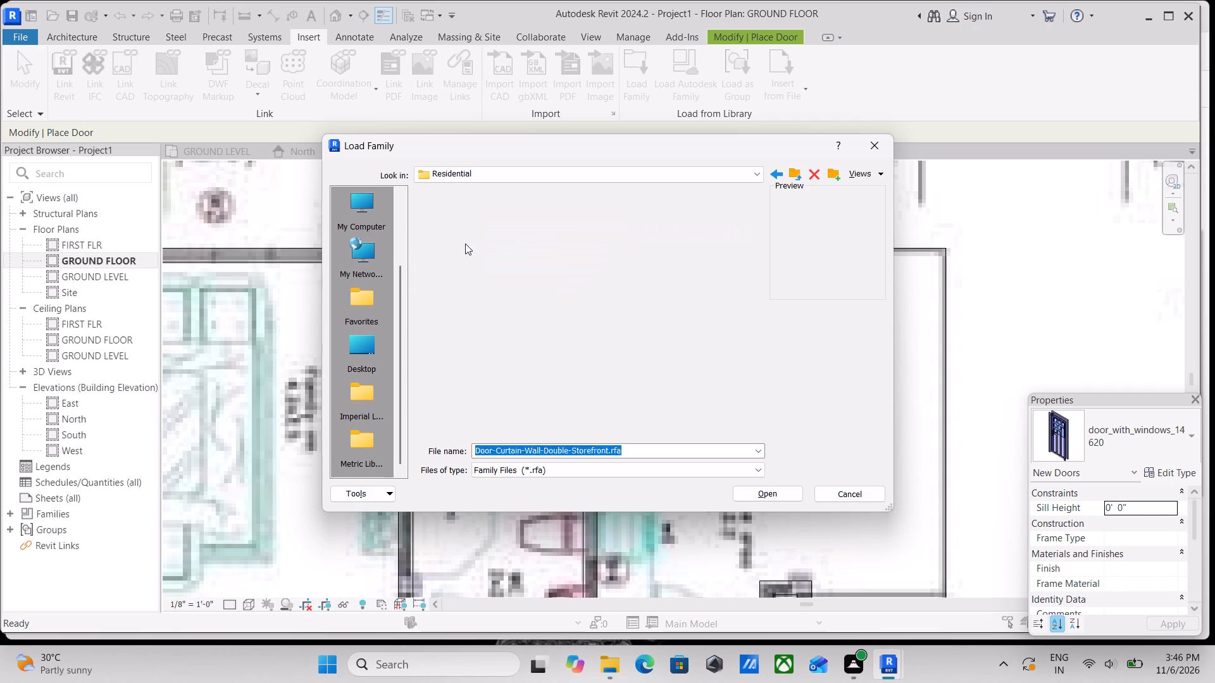
Compare the residential door previews and load the Door-Interior-Single-1_Panel-Wood family.
left_click(490, 238)
scroll(515, 292, "down", 2)
left_click(511, 305)
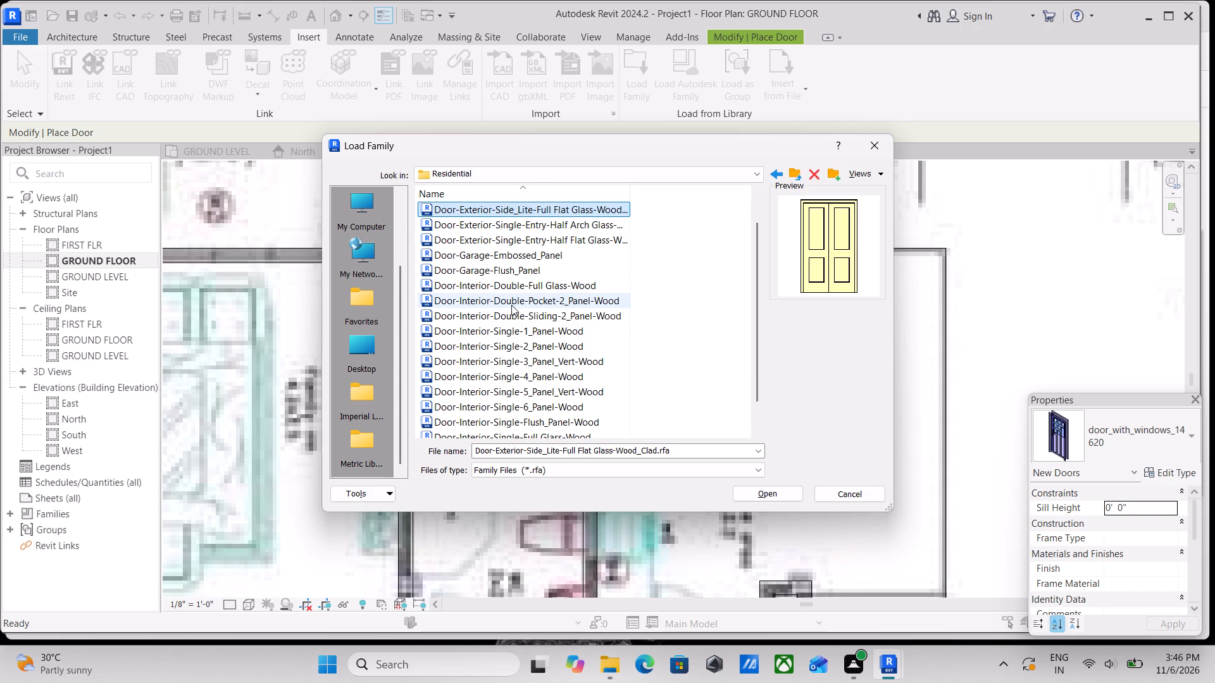
scroll(527, 306, "down", 2)
left_click(526, 308)
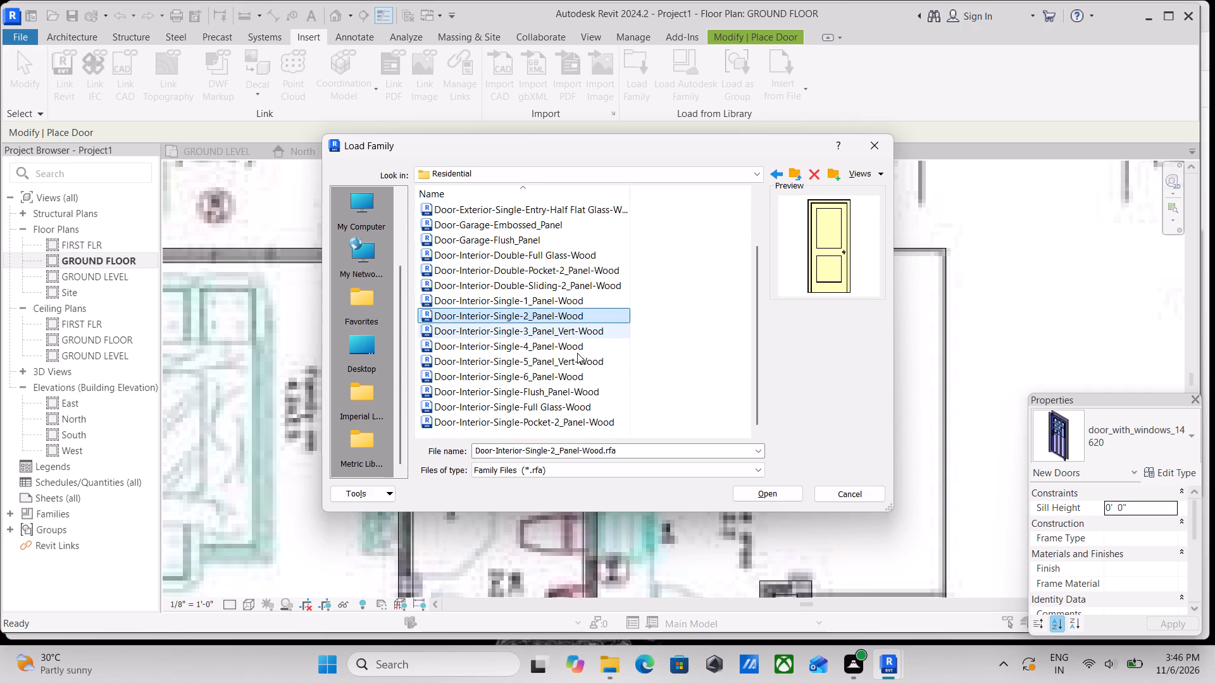
left_click(516, 346)
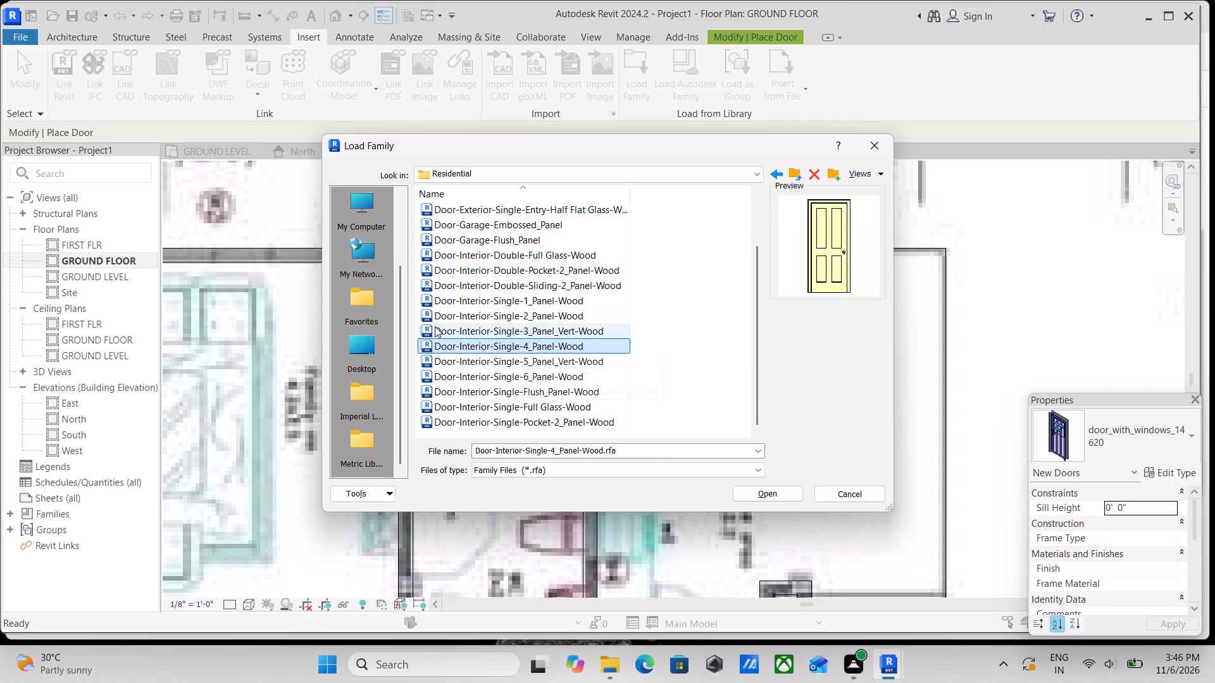
left_click(436, 327)
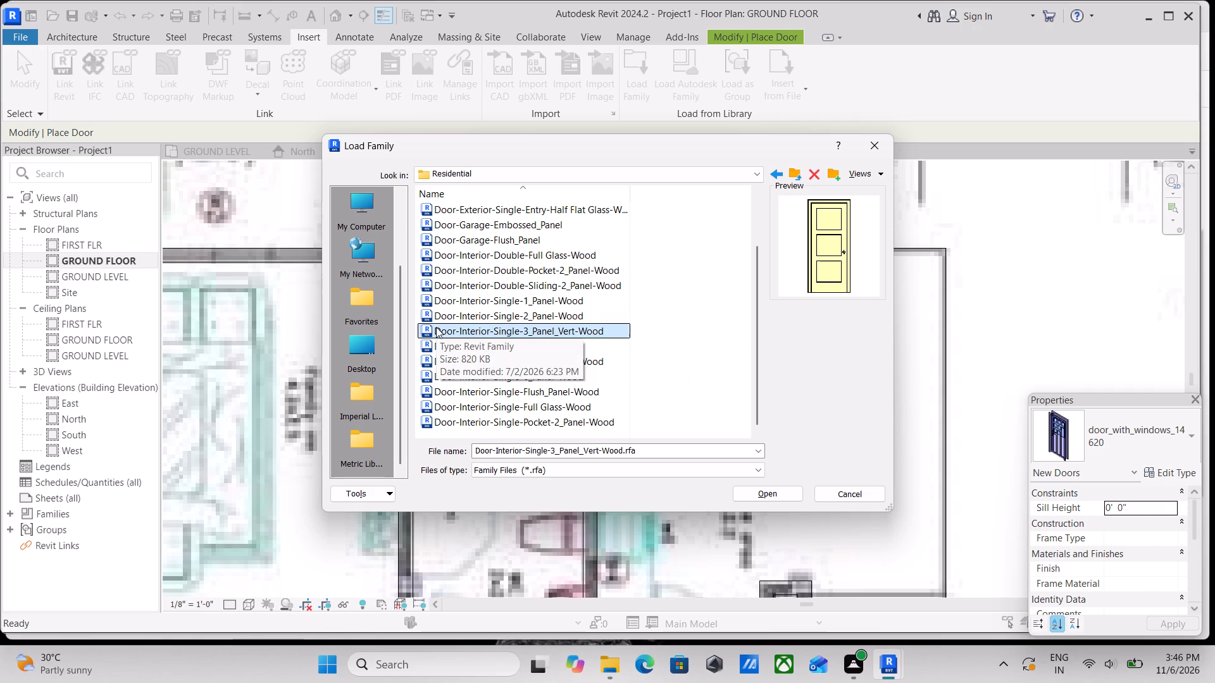
left_click(447, 348)
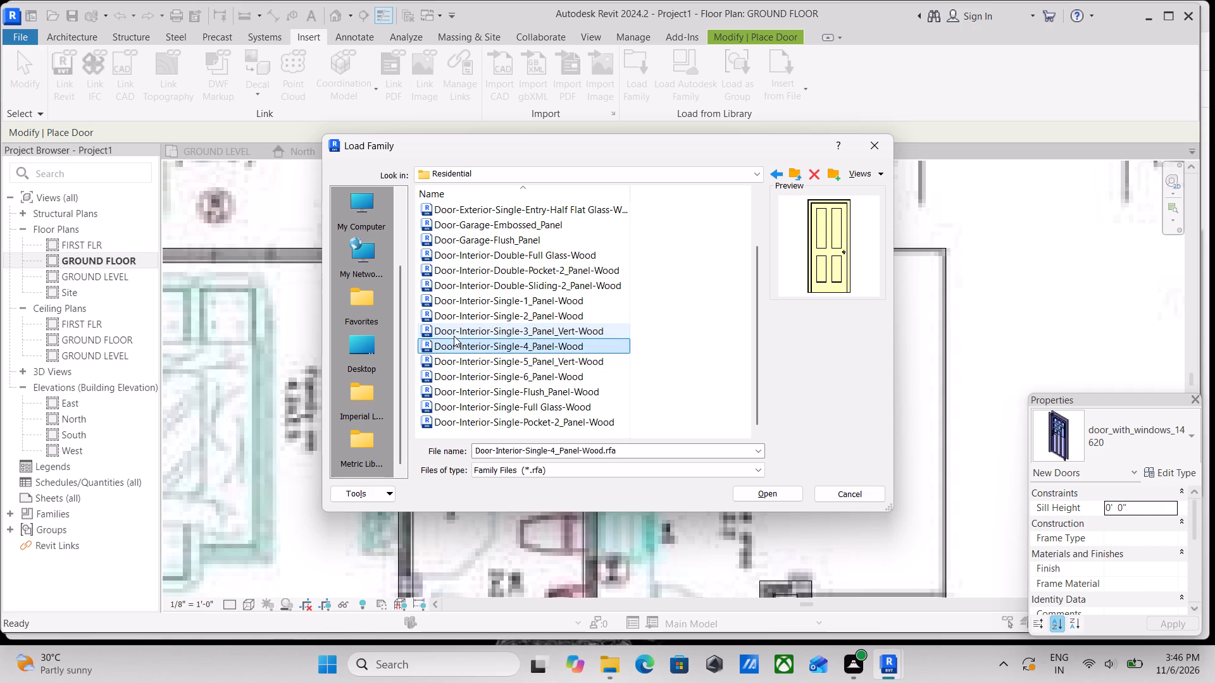
left_click(454, 335)
left_click(459, 316)
left_click(470, 297)
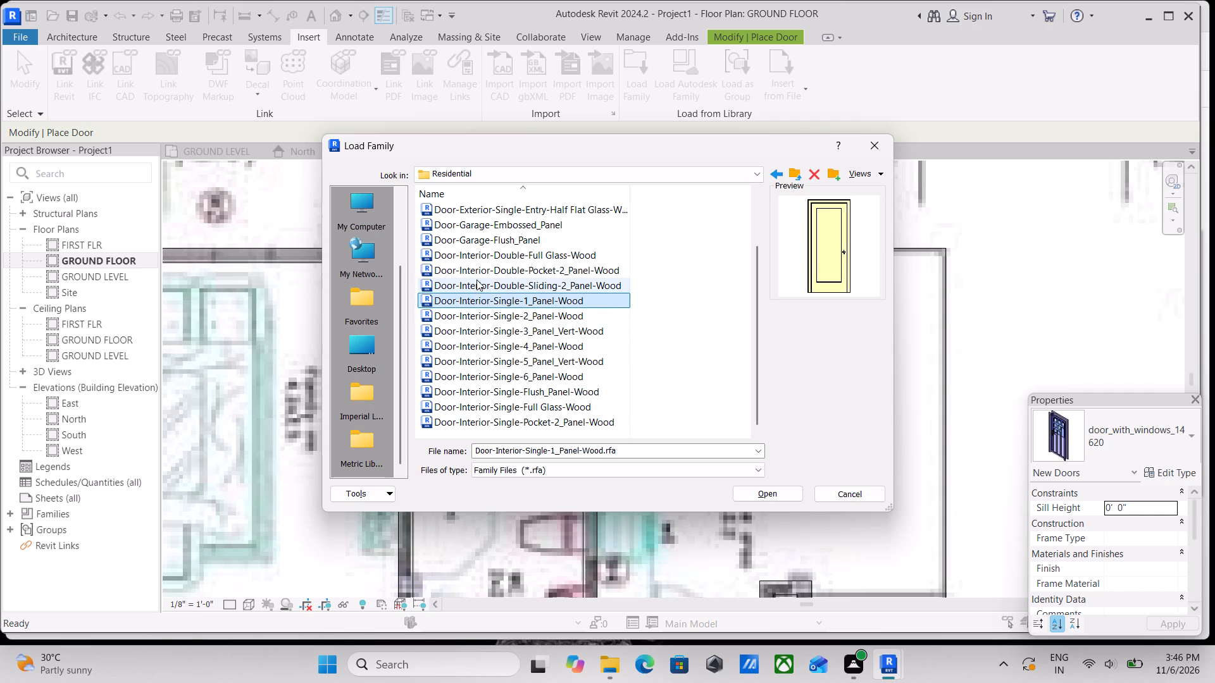
left_click(477, 280)
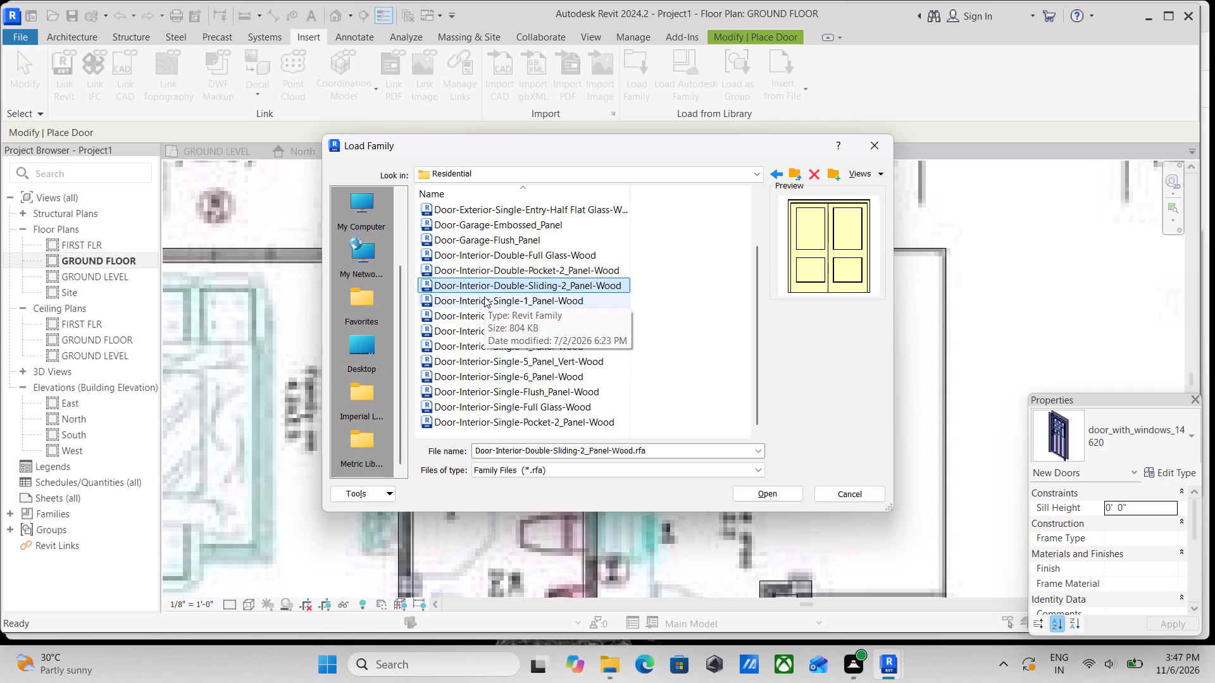
left_click(484, 297)
left_click(780, 492)
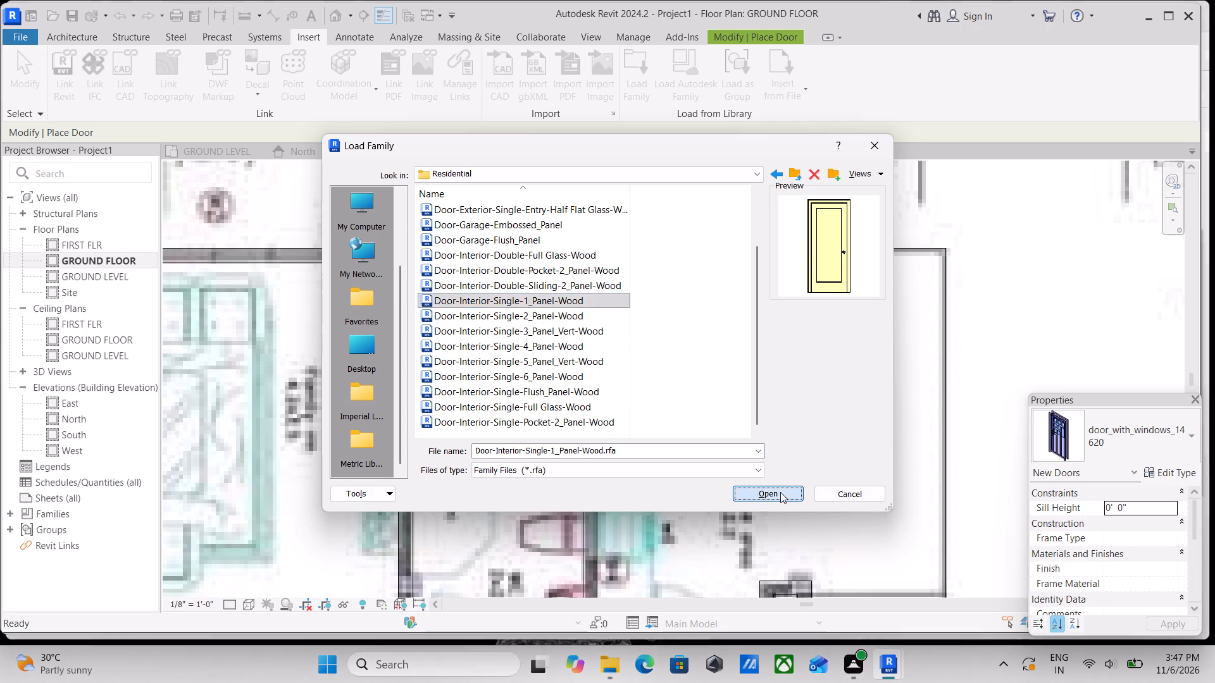
Load only the 36" x 96" type of the single-panel wood door family, 3' 0" wide by 8' 0" high.
scroll(602, 340, "down", 9)
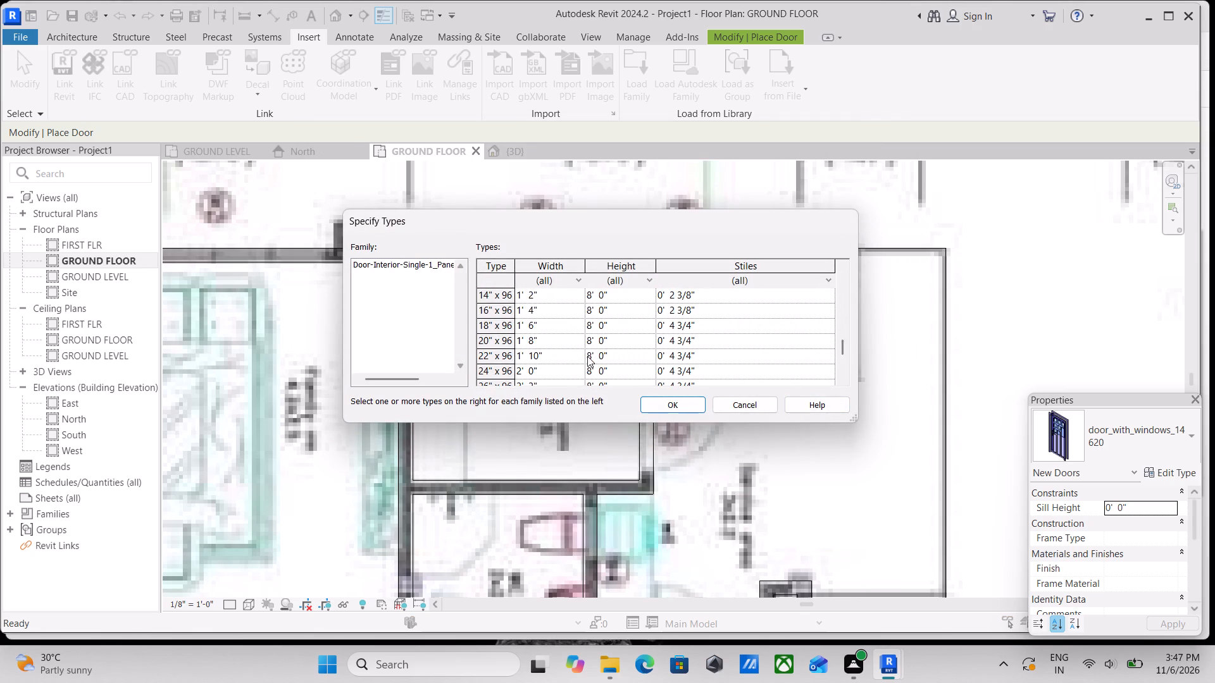
scroll(587, 356, "down", 1)
scroll(566, 364, "up", 2)
scroll(527, 362, "down", 5)
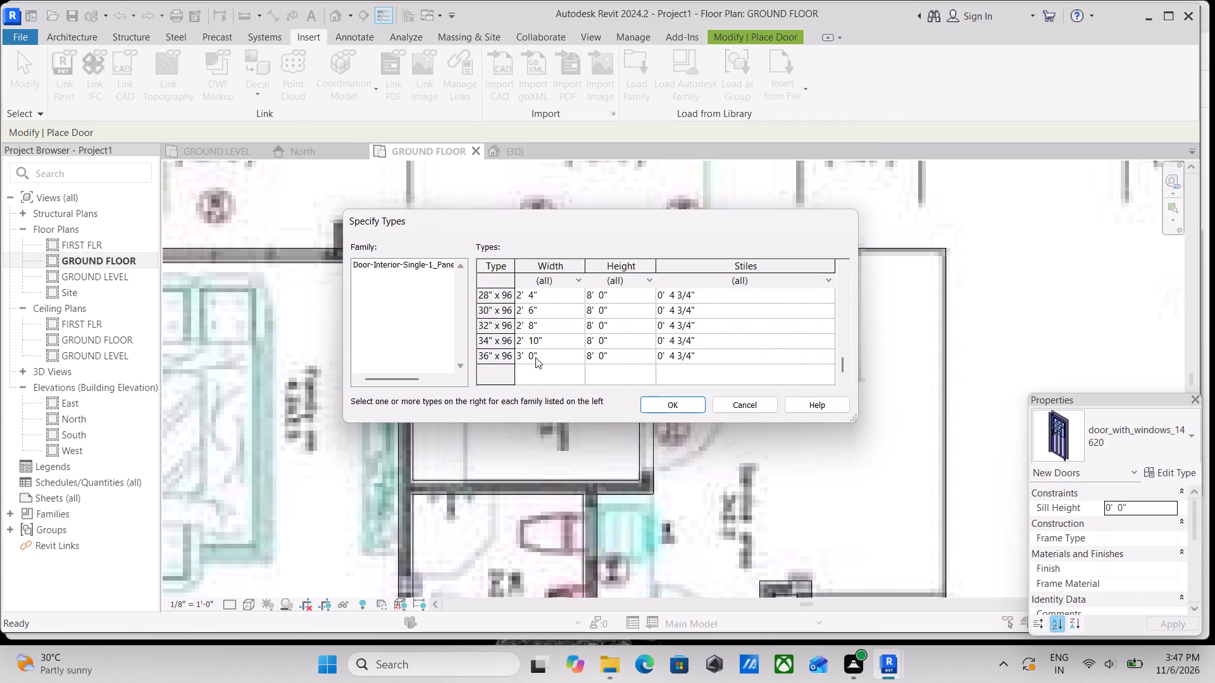
left_click(538, 356)
left_click(646, 405)
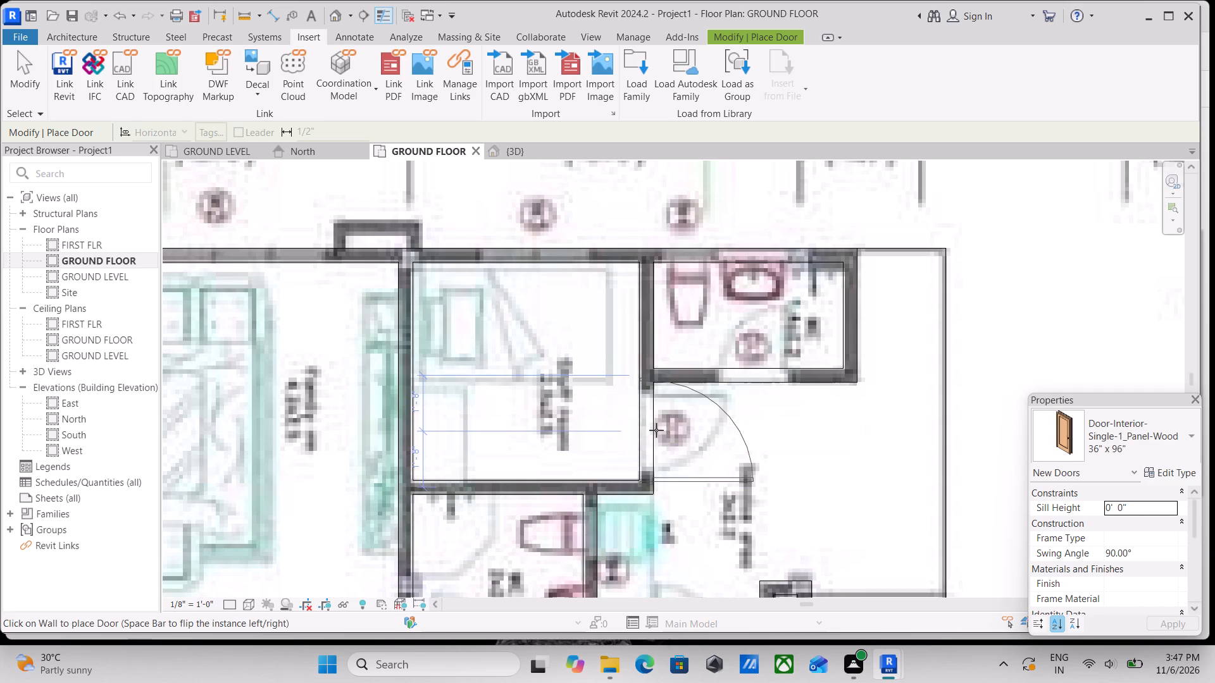
Duplicate the 36" x 96" single-panel wood door type under the name DOOR 3'X 7'.
scroll(656, 430, "down", 3)
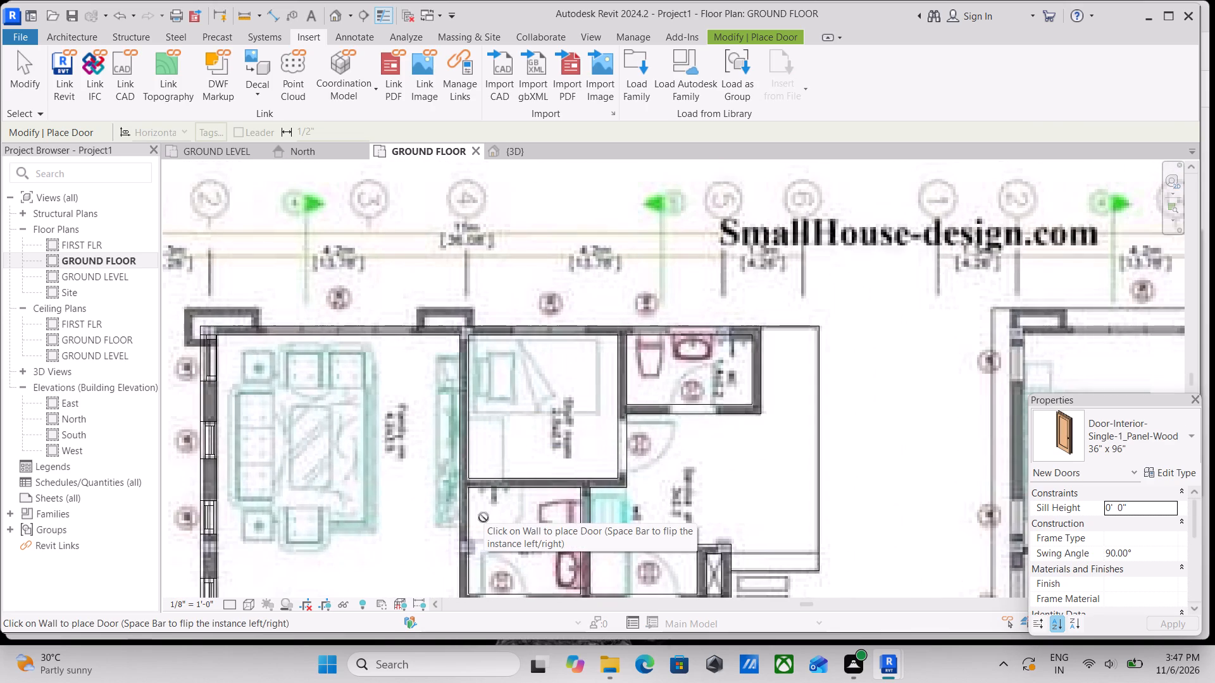
left_click(1190, 475)
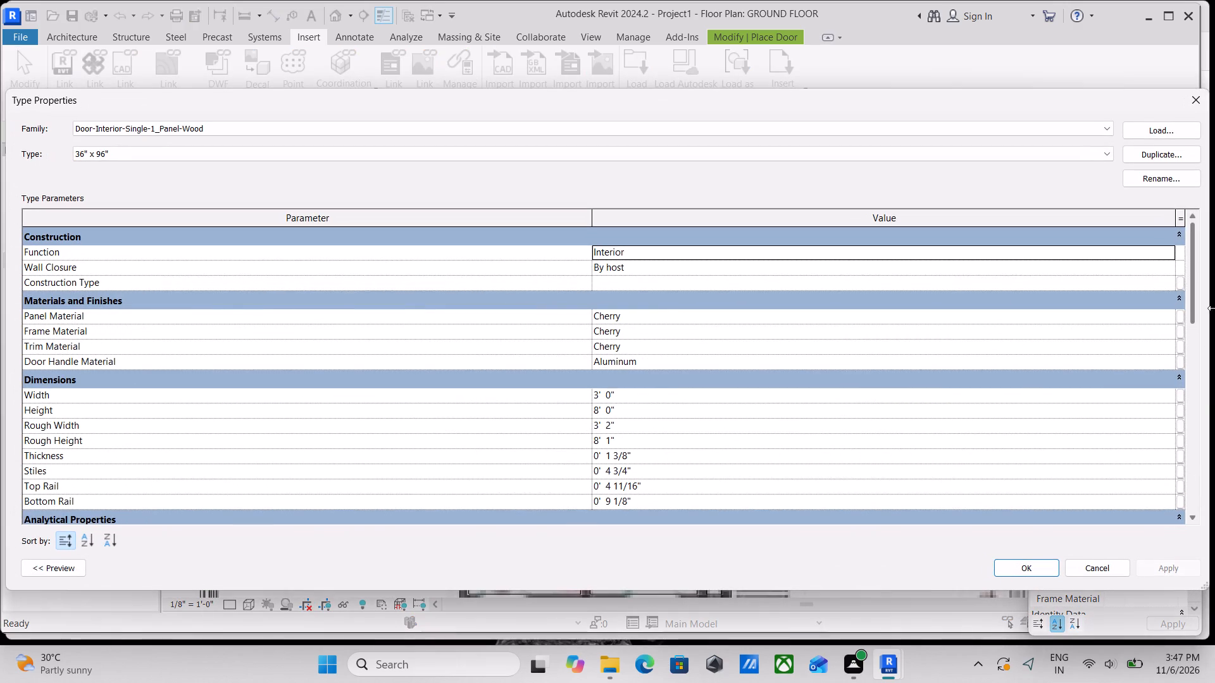
left_click(1176, 150)
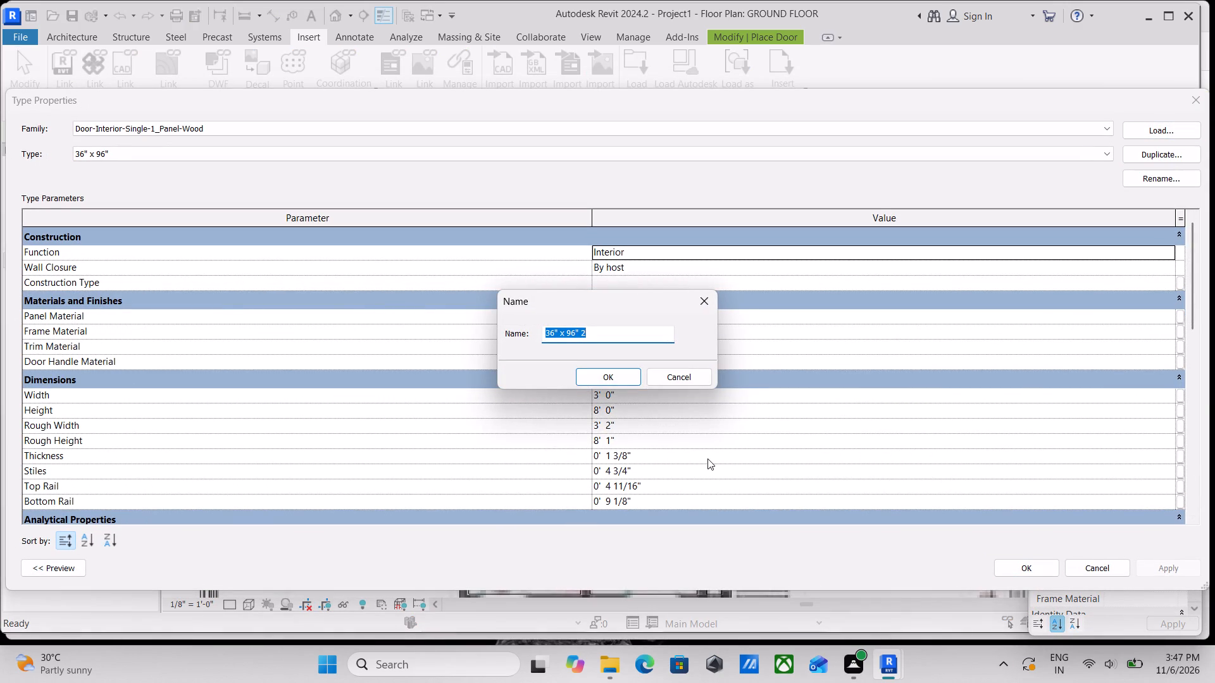
type("DR")
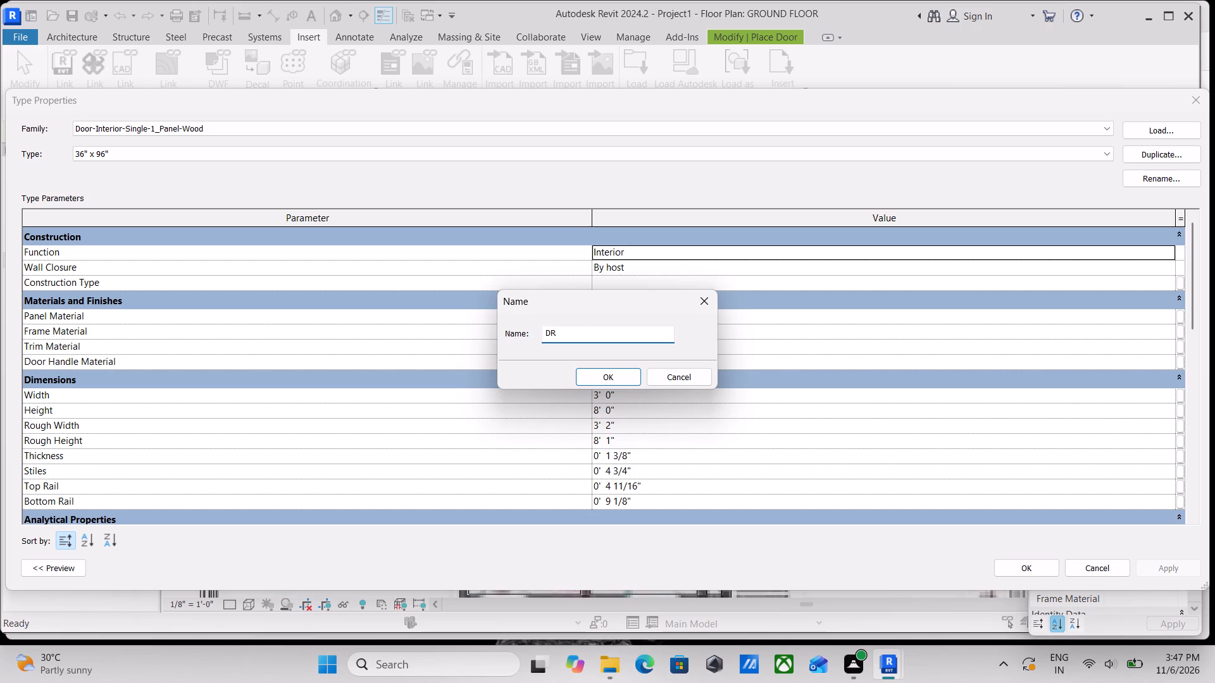
key("BackSpace")
type("OOR")
key("space")
type("3'")
key("space")
type("C")
key("space")
type("7'")
key("BackSpace")
key("BackSpace")
key("BackSpace")
key("BackSpace")
key("BackSpace")
type("X 7")
key("apostrophe")
left_click(619, 385)
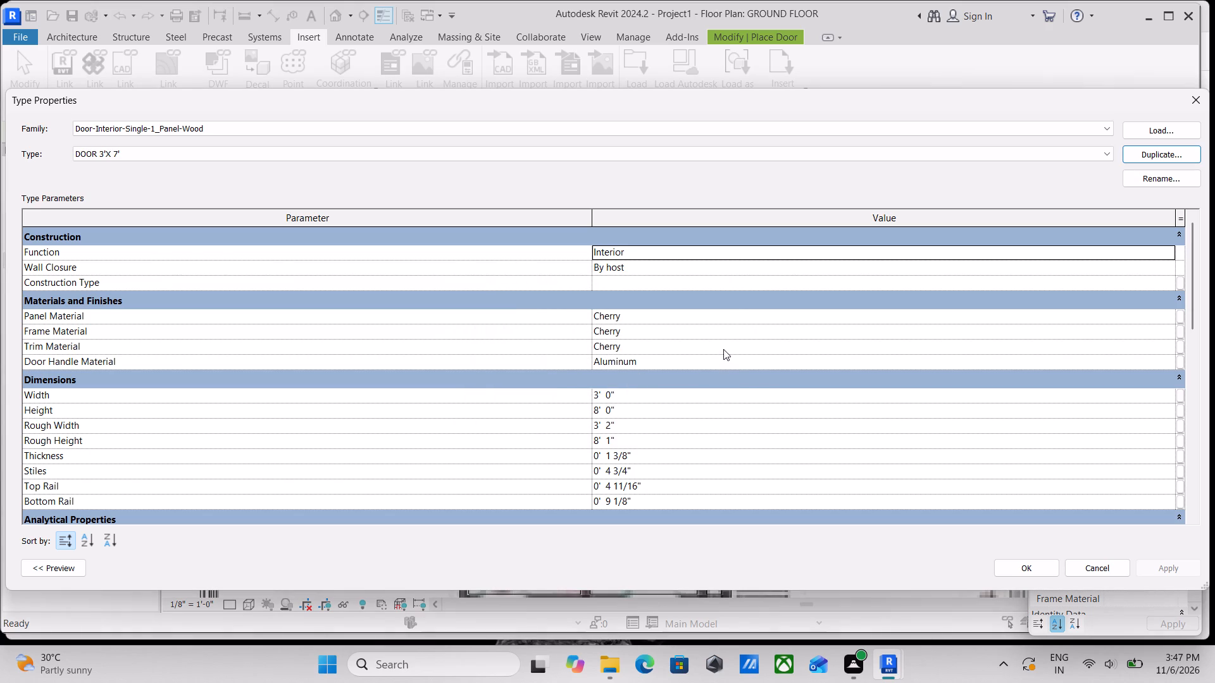
Set the DOOR 3'X 7' type's width to 2' 6" and height to 7', and apply the type changes.
left_click(632, 393)
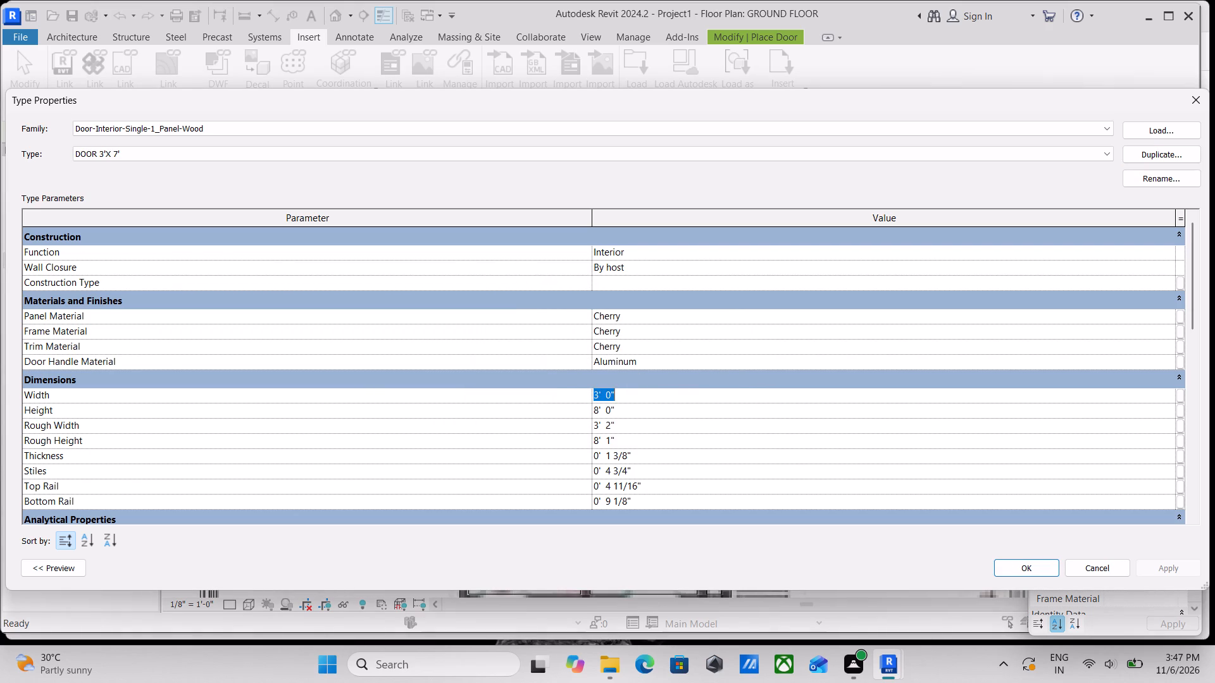
type("2'6")
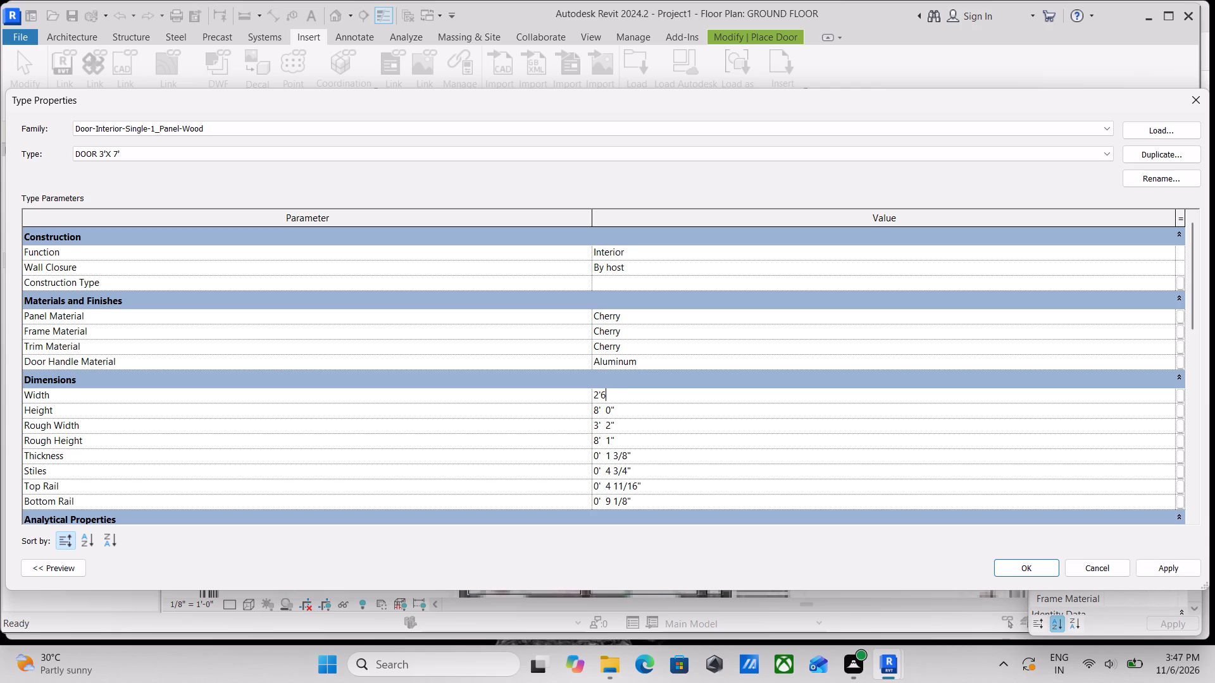
key("shift+quotedbl")
left_click(634, 410)
type("7'")
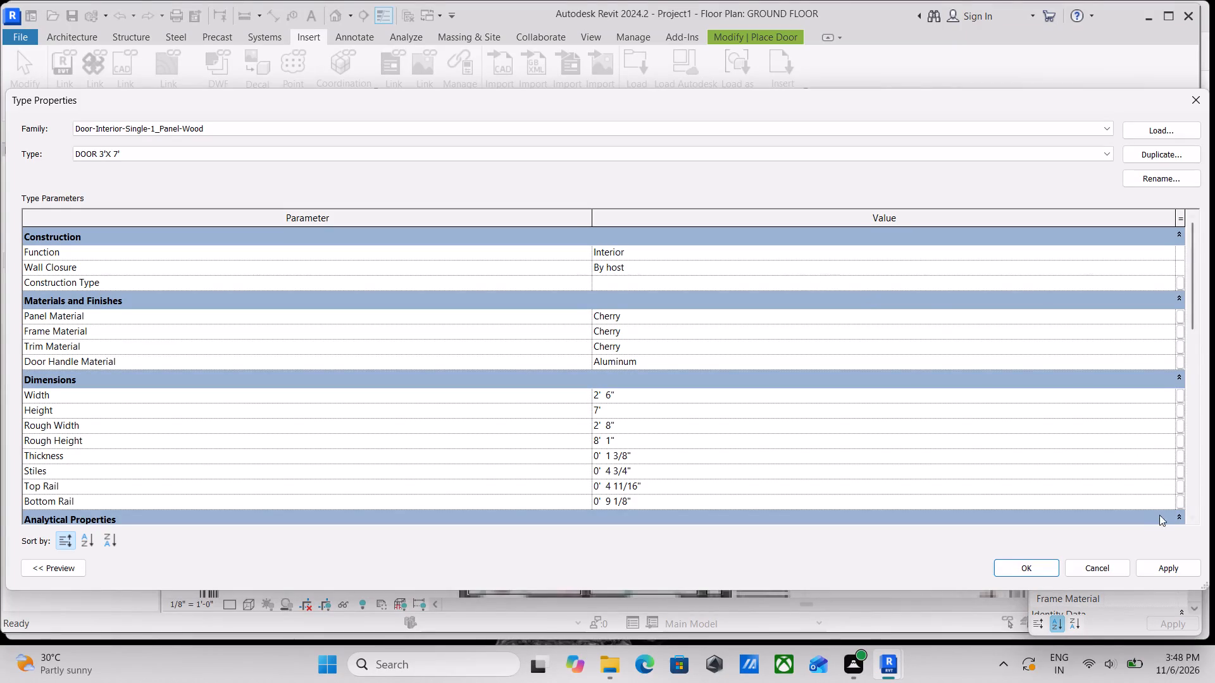
left_click(1179, 572)
left_click(1037, 568)
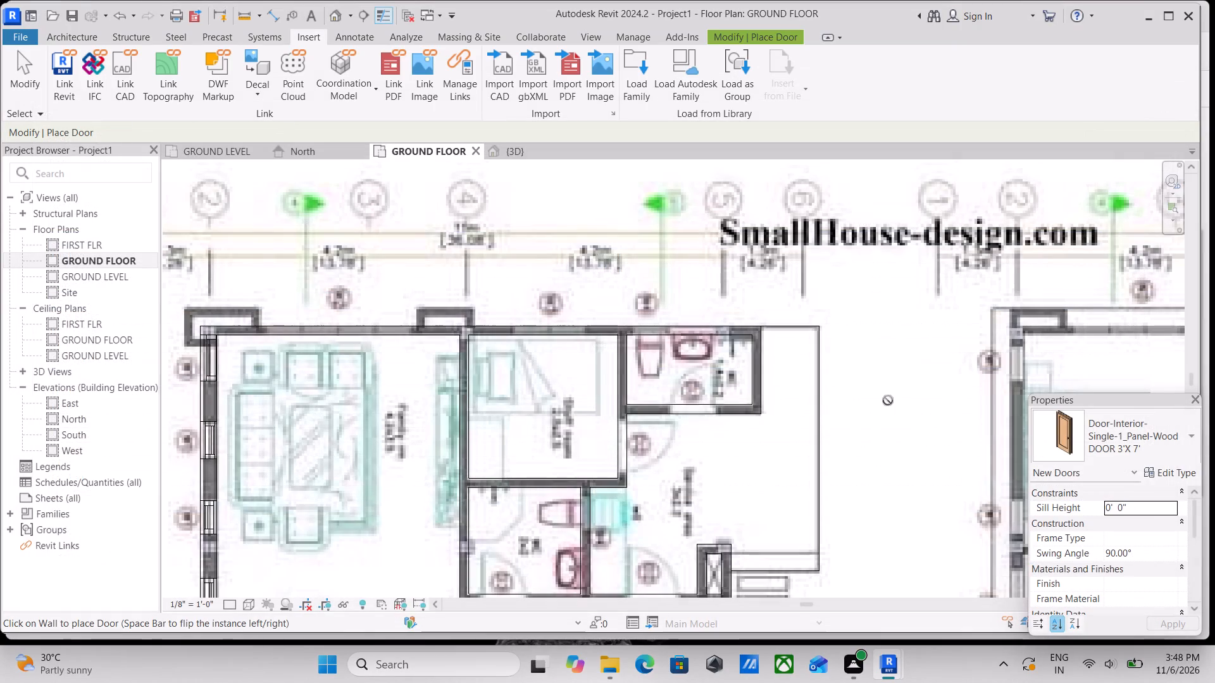
Place the DOOR 3'X 7' door in the staff room's traced opening, swinging outward and hinged at the end nearest the WC.
scroll(628, 443, "up", 4)
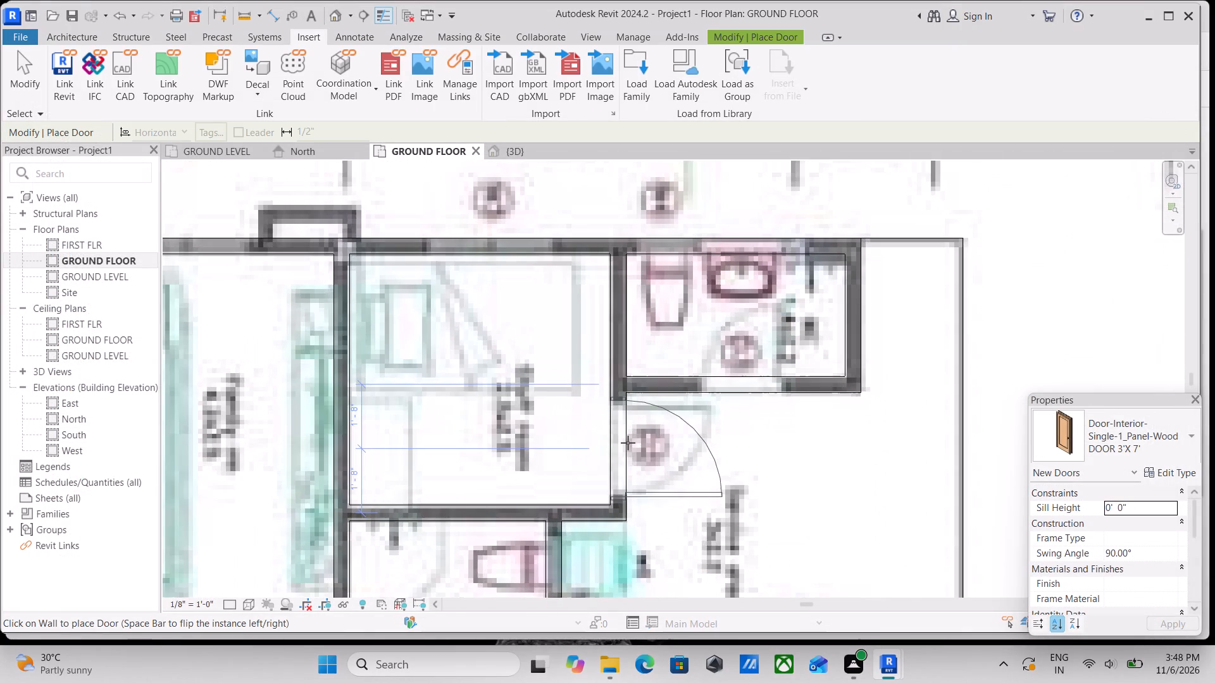
scroll(628, 443, "up", 3)
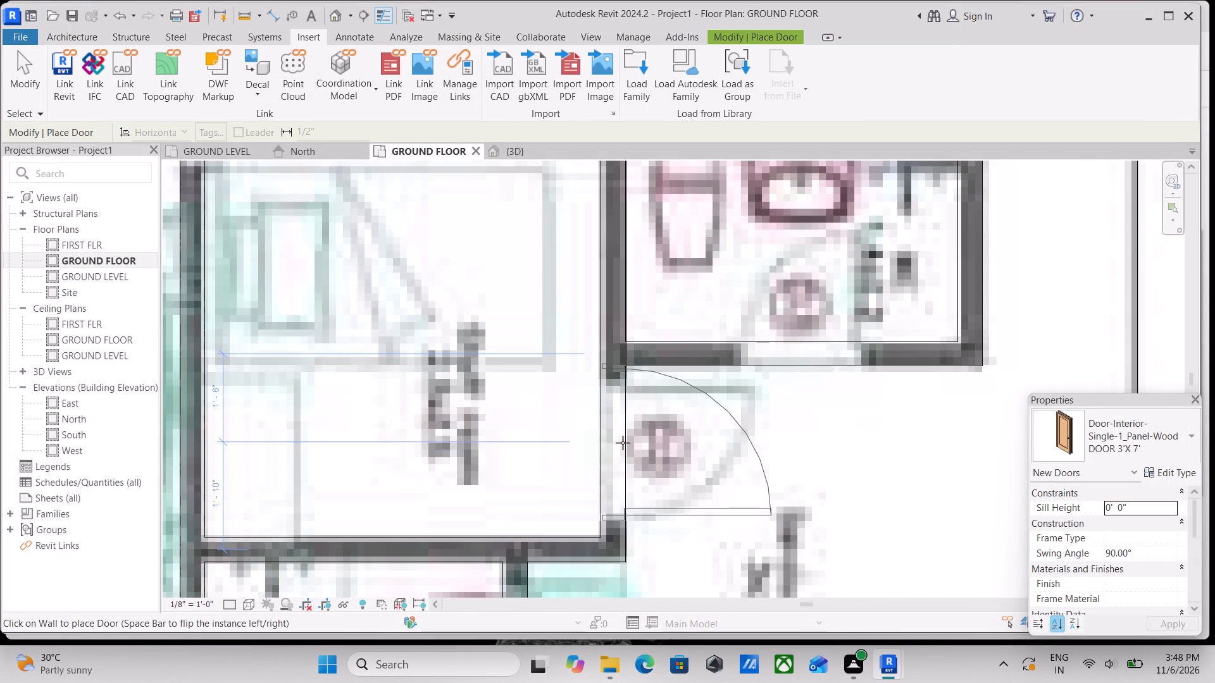
key("space")
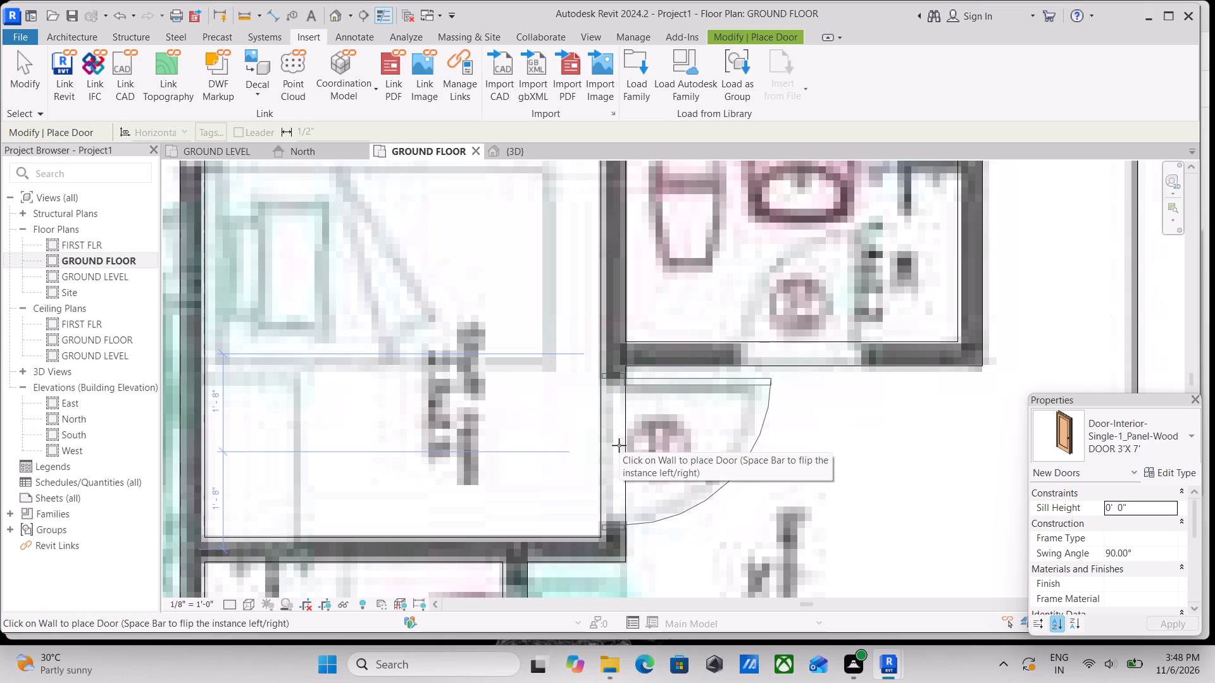
left_click(619, 445)
Switch to the Single-Flush 30" x 80" door and duplicate it as a new type named BATHROOM 2' X7'.
scroll(619, 445, "down", 1)
middle_click_drag(619, 445, 601, 499)
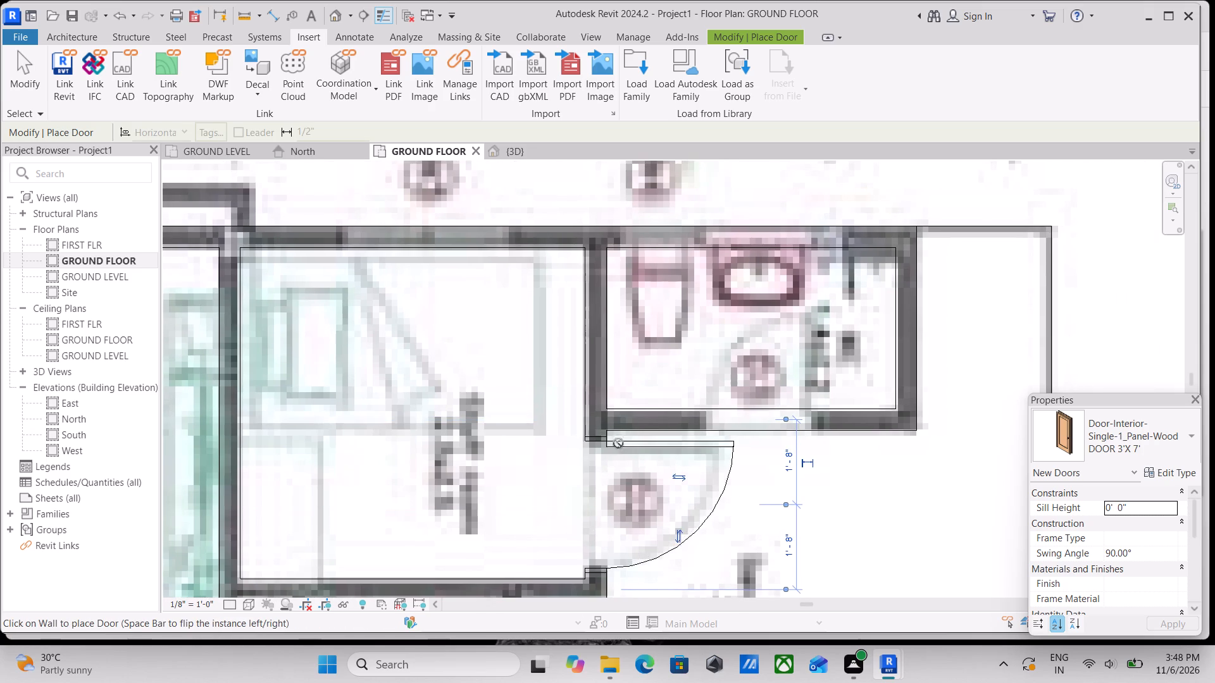
scroll(649, 408, "down", 2)
left_click(1160, 431)
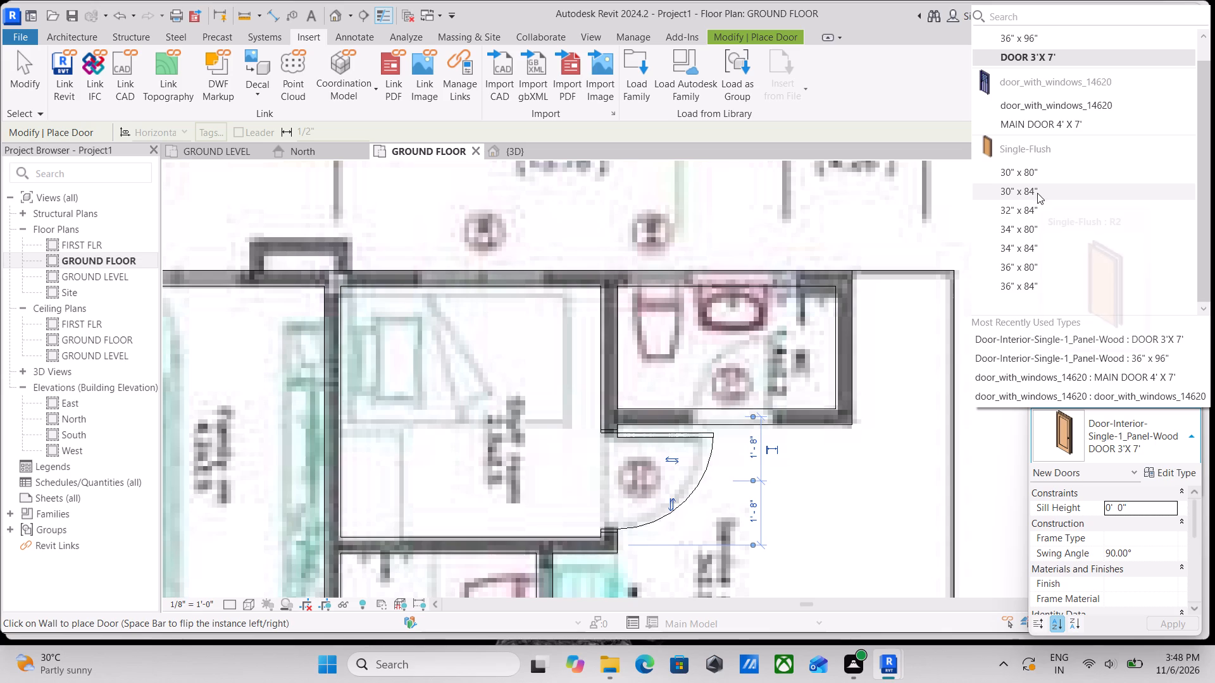
left_click(1041, 173)
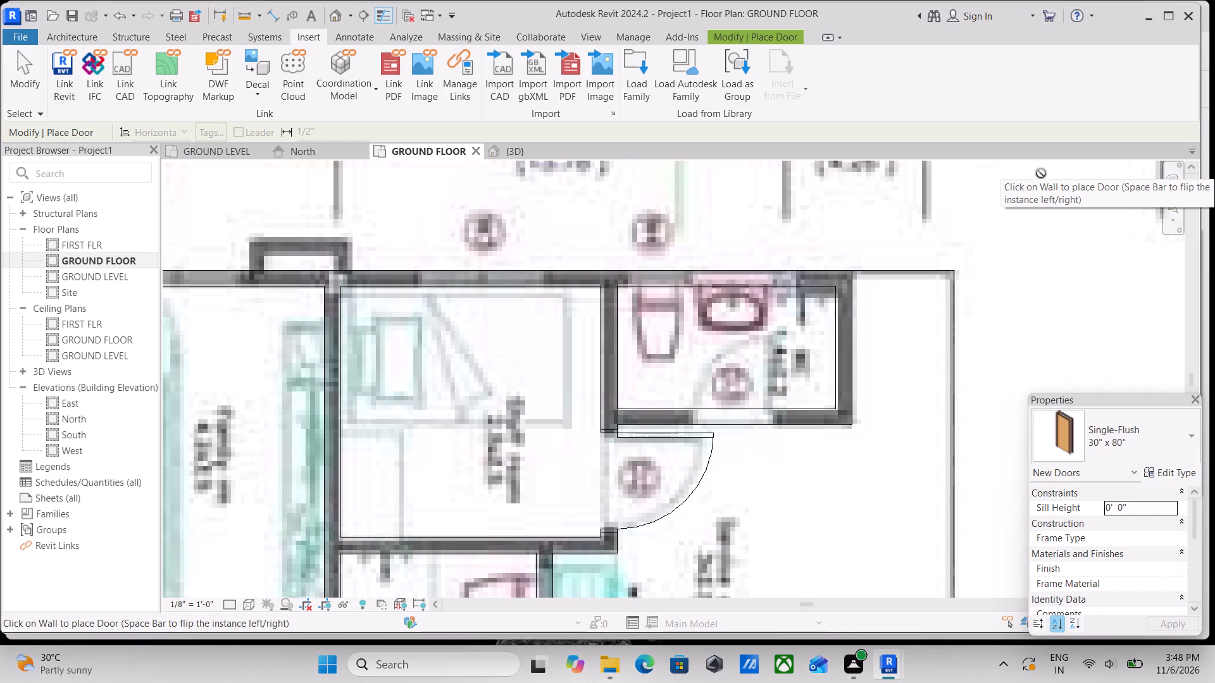
left_click(1171, 477)
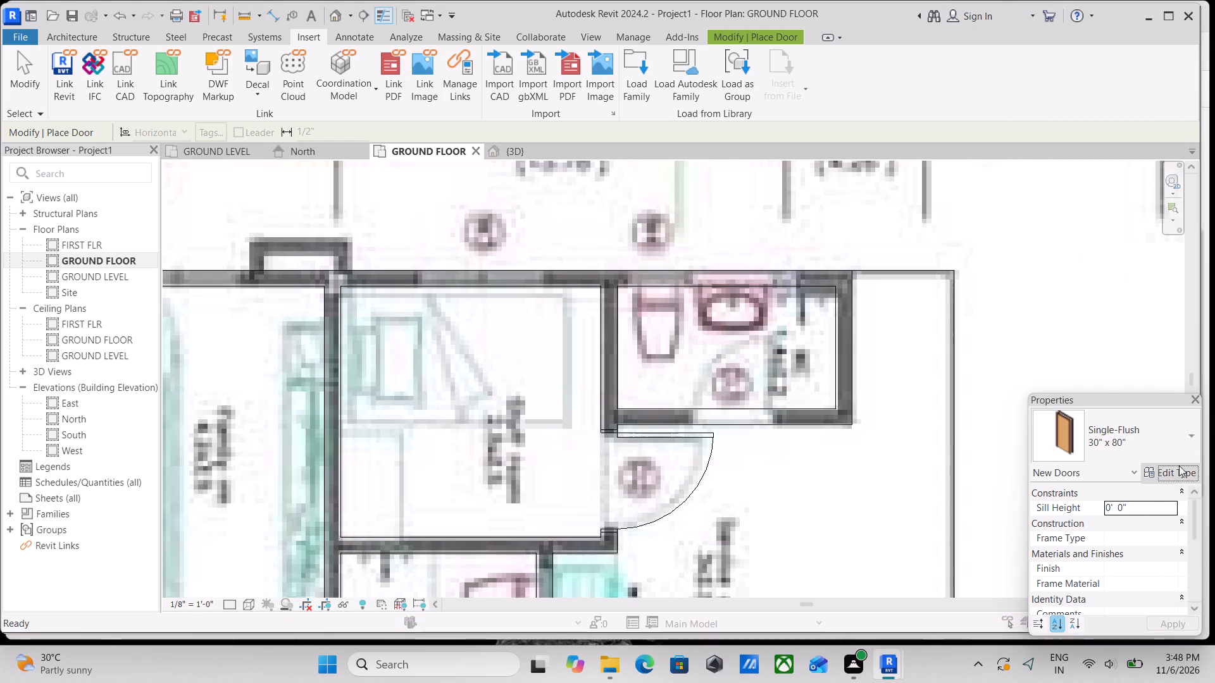
left_click(1161, 156)
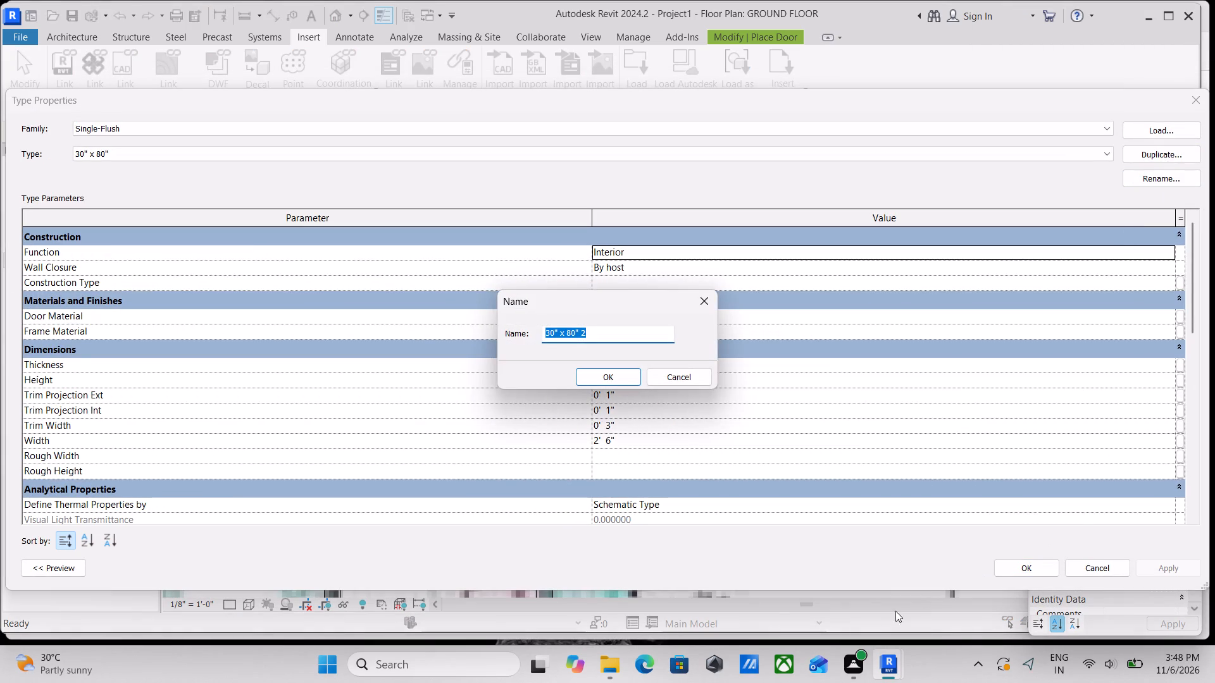
key("d")
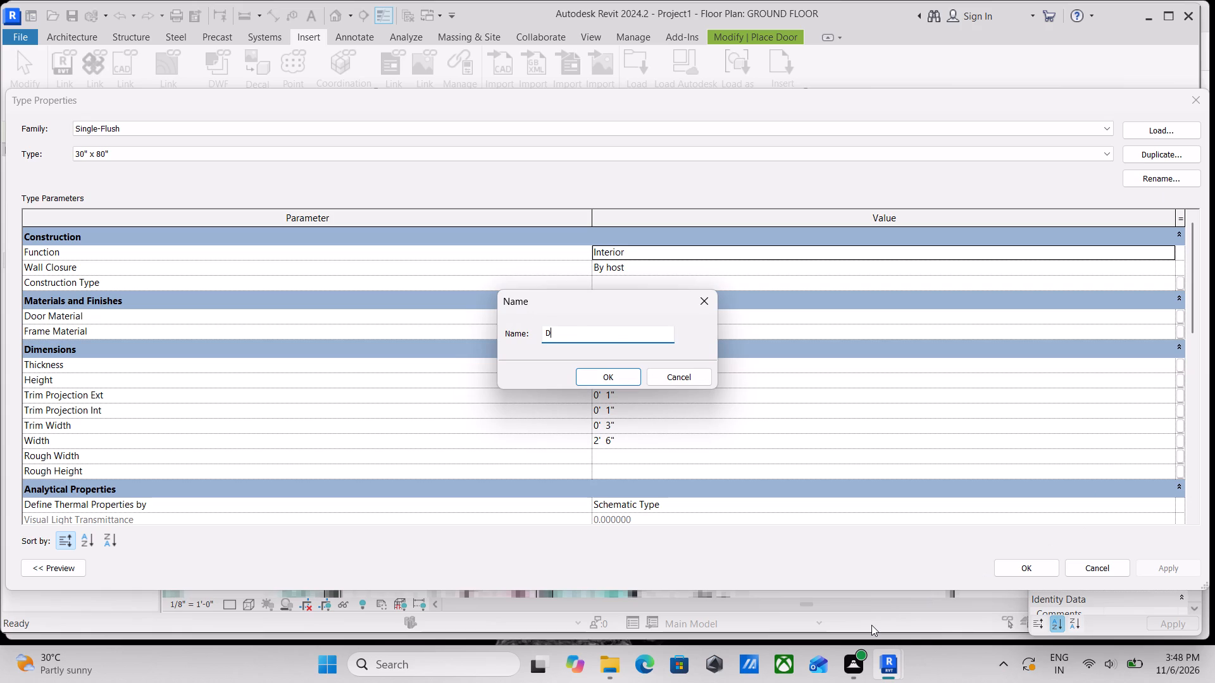
key("BackSpace")
type("BATH")
type("ROOM 2")
key("apostrophe")
key("space")
type("X")
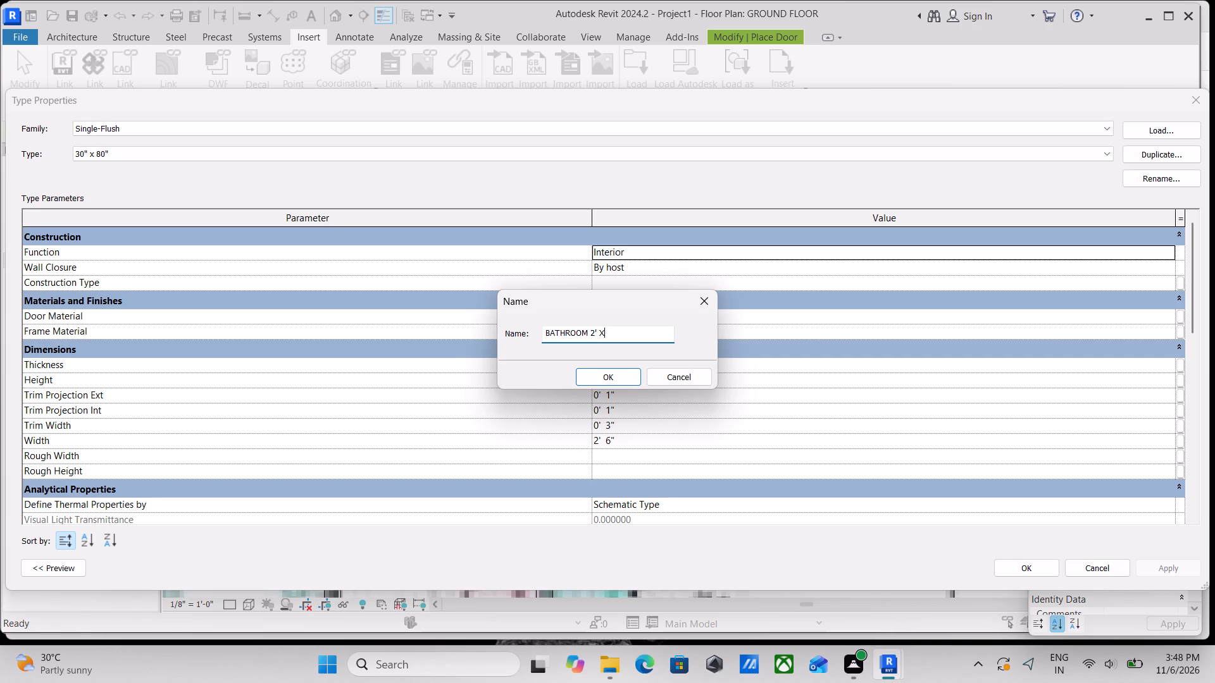
key("7")
key("apostrophe")
left_click(599, 372)
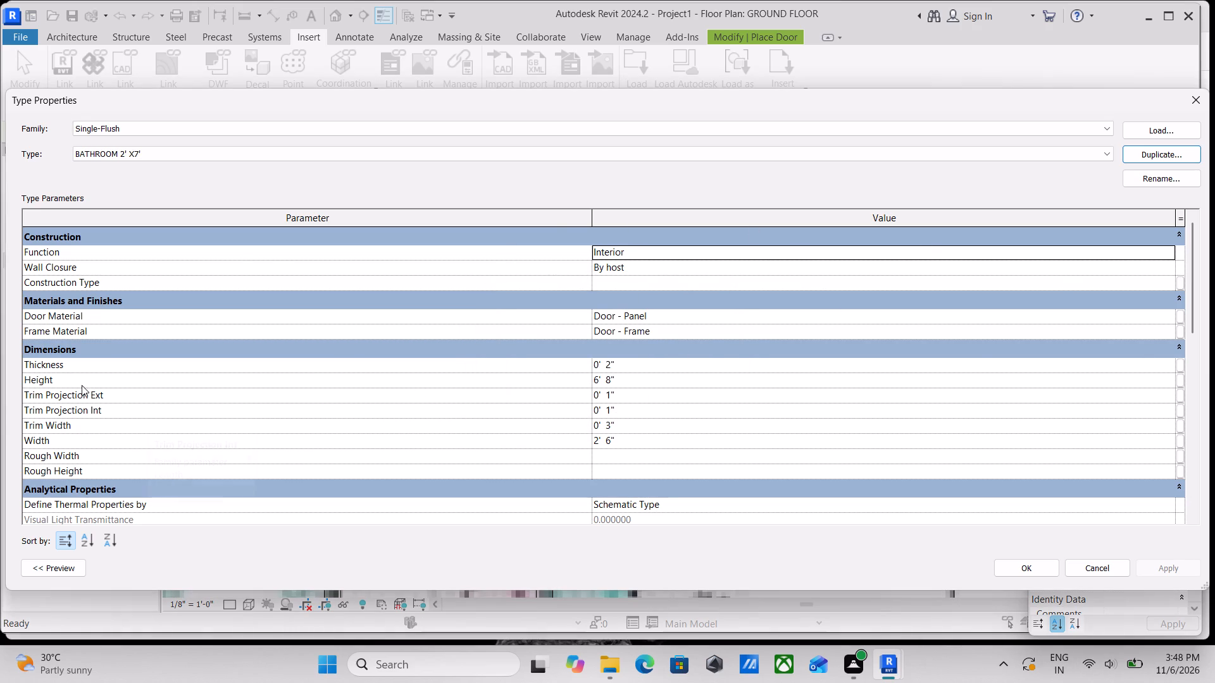
Set the BATHROOM 2' X7' type's width to 2' and apply the type changes.
scroll(254, 469, "down", 1)
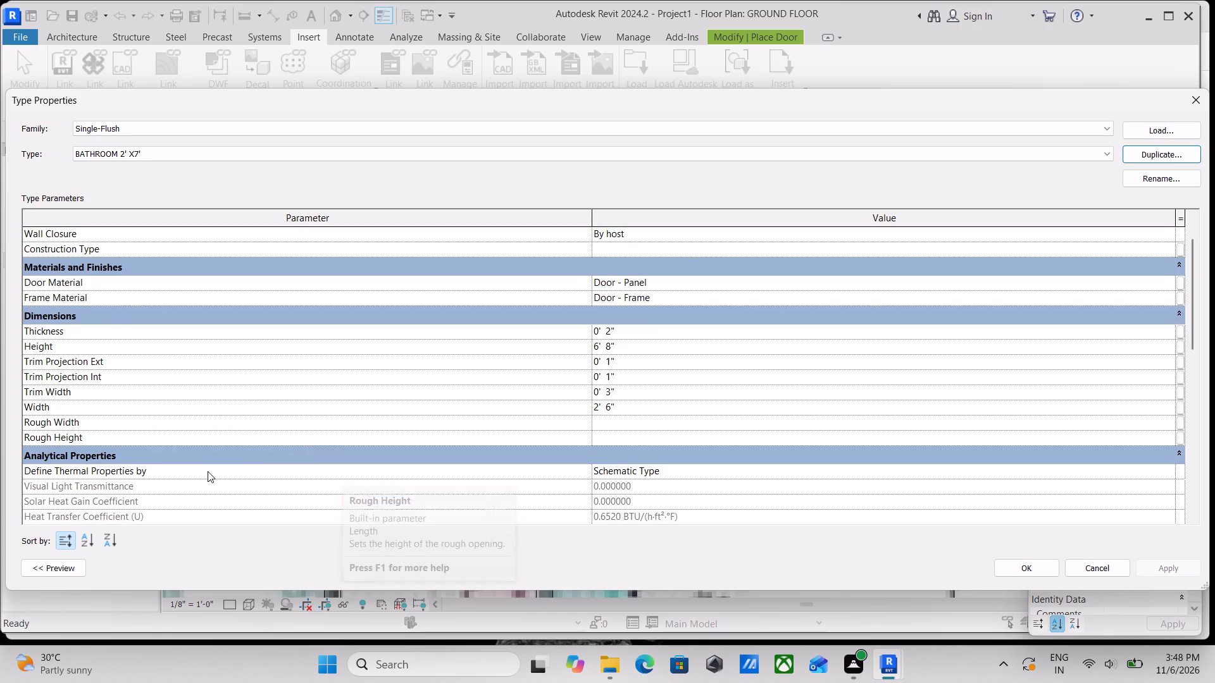
scroll(208, 471, "down", 1)
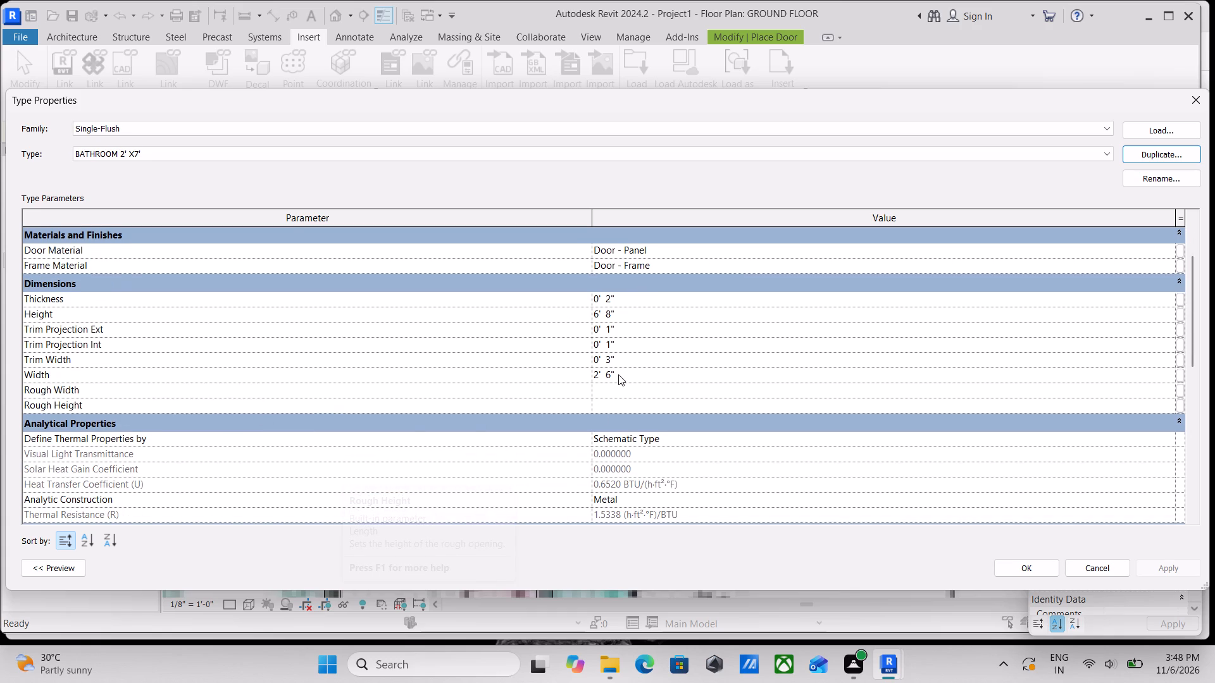
left_click(640, 376)
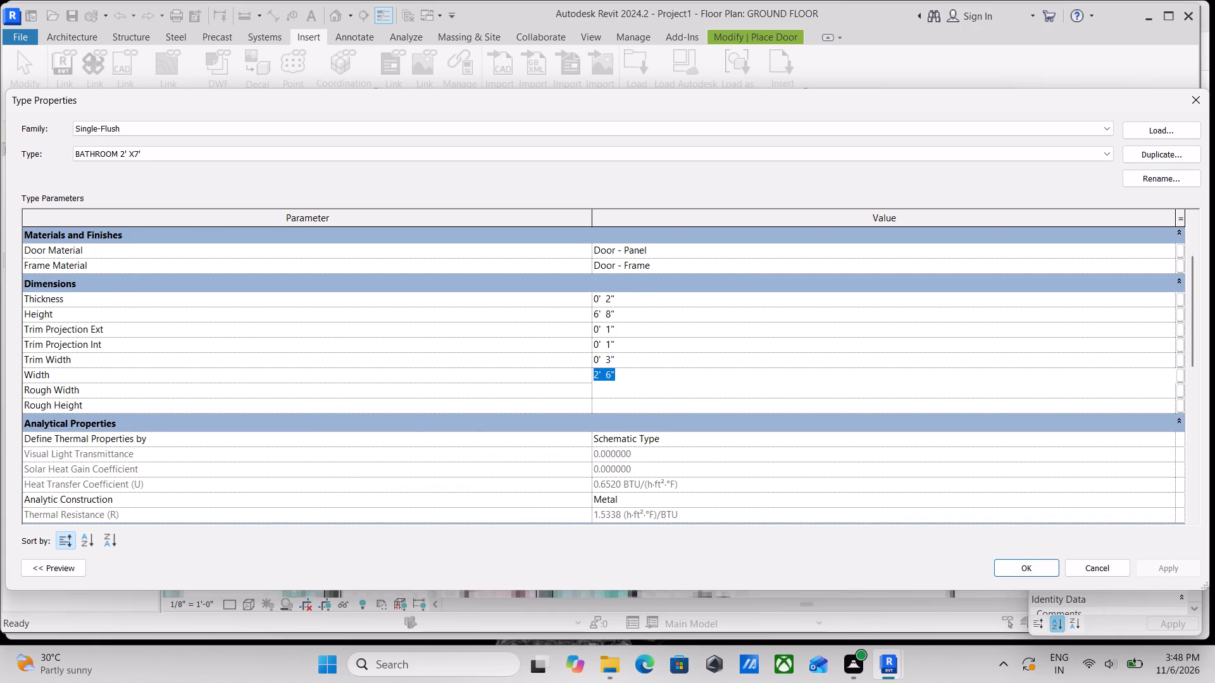
key("2")
key("apostrophe")
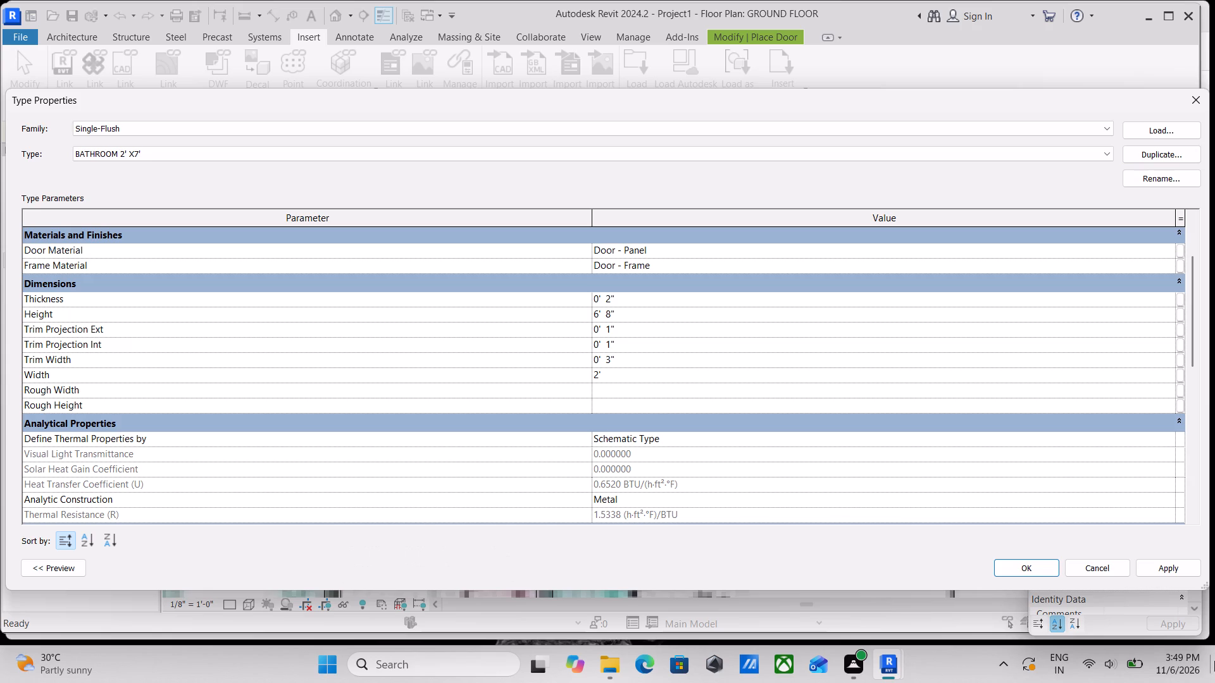
left_click(1169, 567)
left_click(1023, 567)
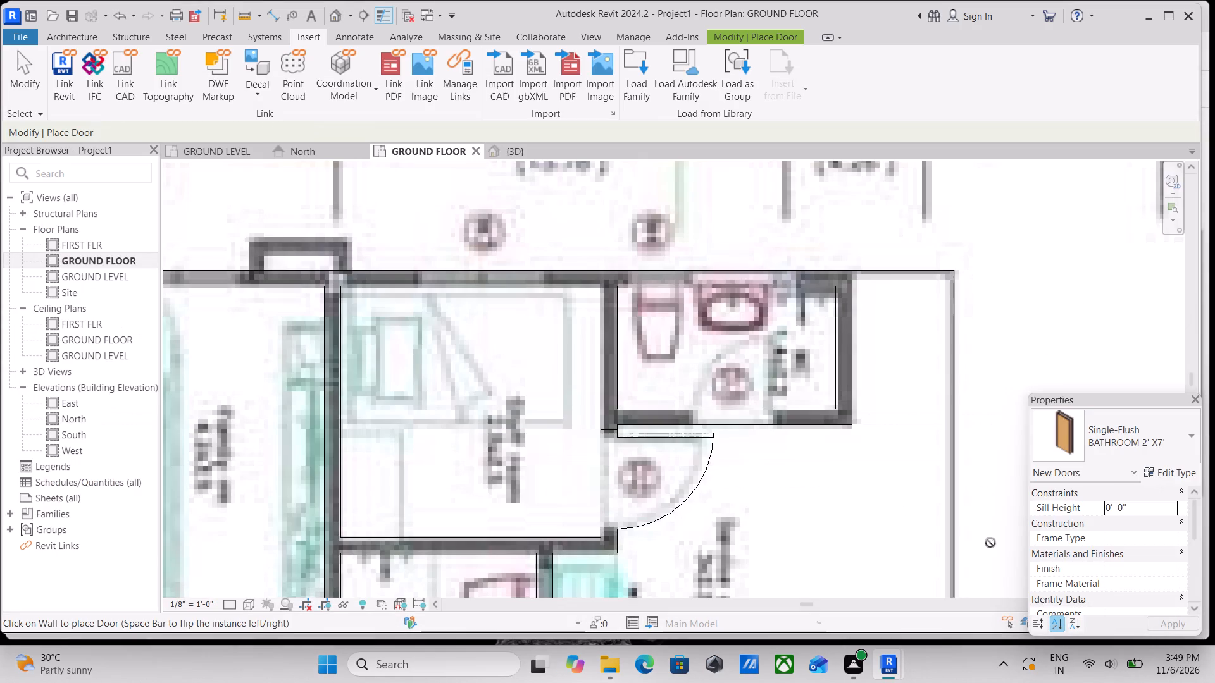
Place the BATHROOM 2' X7' door in the traced opening of the WC beside the staff room, swinging inward.
scroll(738, 413, "up", 3)
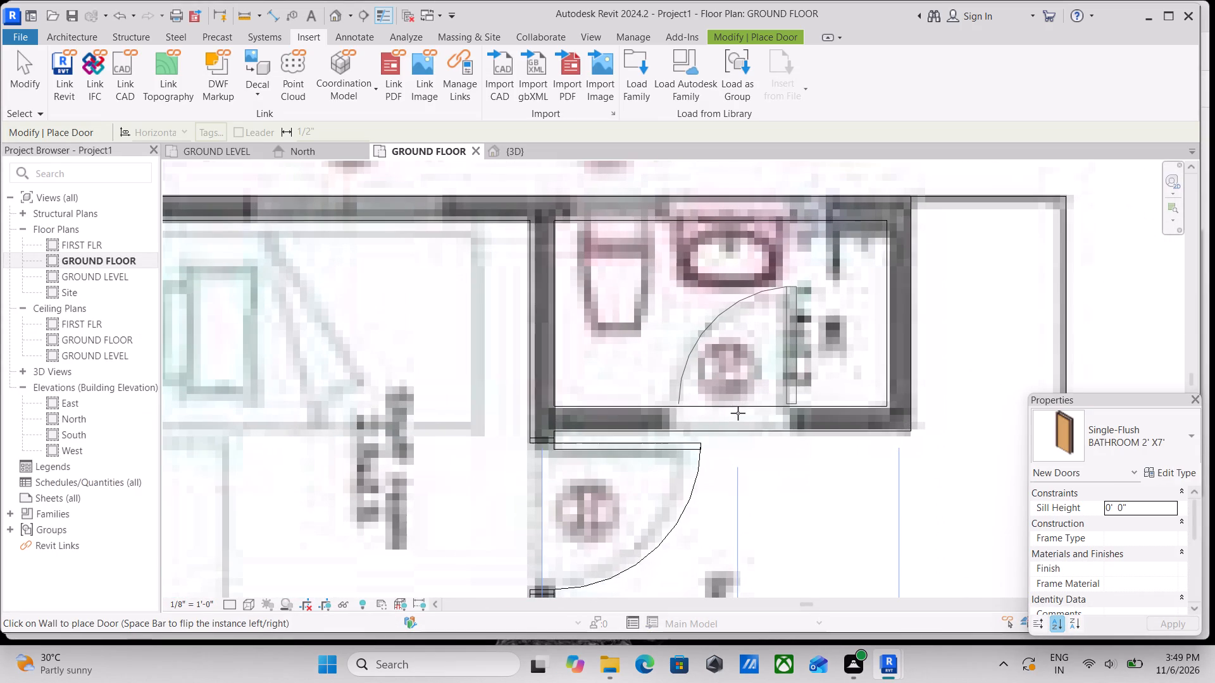
left_click(738, 413)
scroll(763, 396, "down", 3)
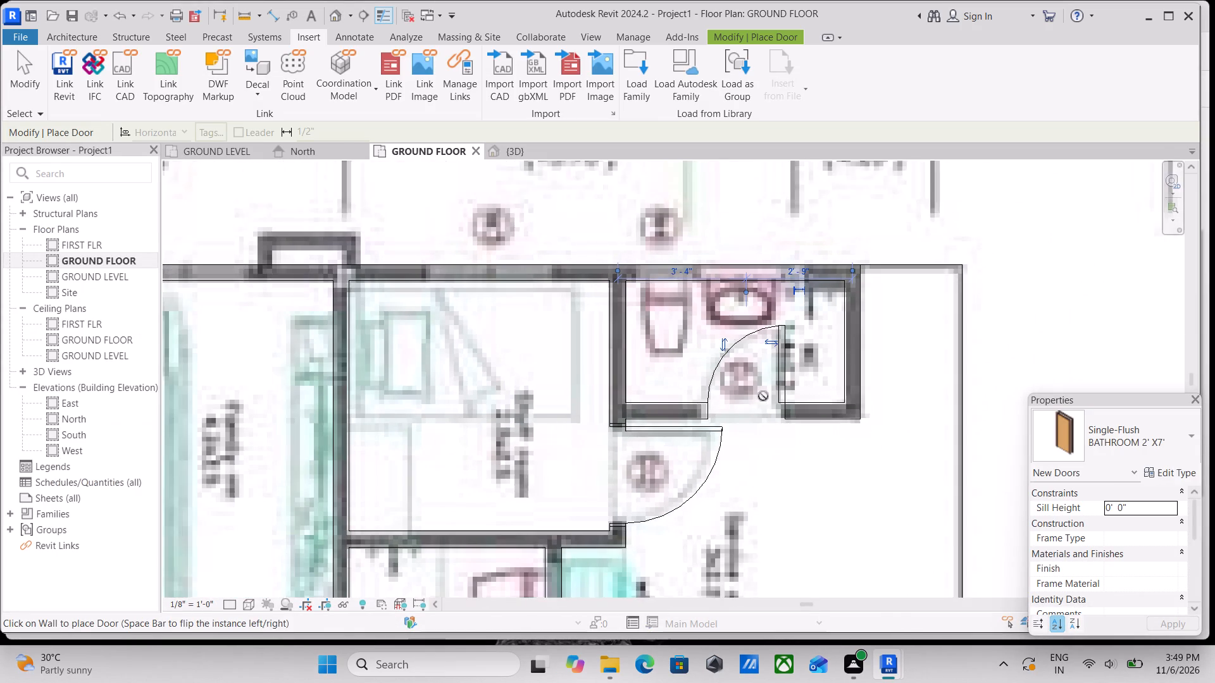
Place a BATHROOM 2' X7' door in the 2x2 WC's traced opening, swinging inward and flipped to hinge at the end nearest the dining side.
middle_click_drag(763, 396, 790, 326)
middle_click_drag(580, 334, 692, 261)
scroll(573, 311, "down", 4)
middle_click_drag(573, 311, 704, 266)
scroll(694, 433, "up", 3)
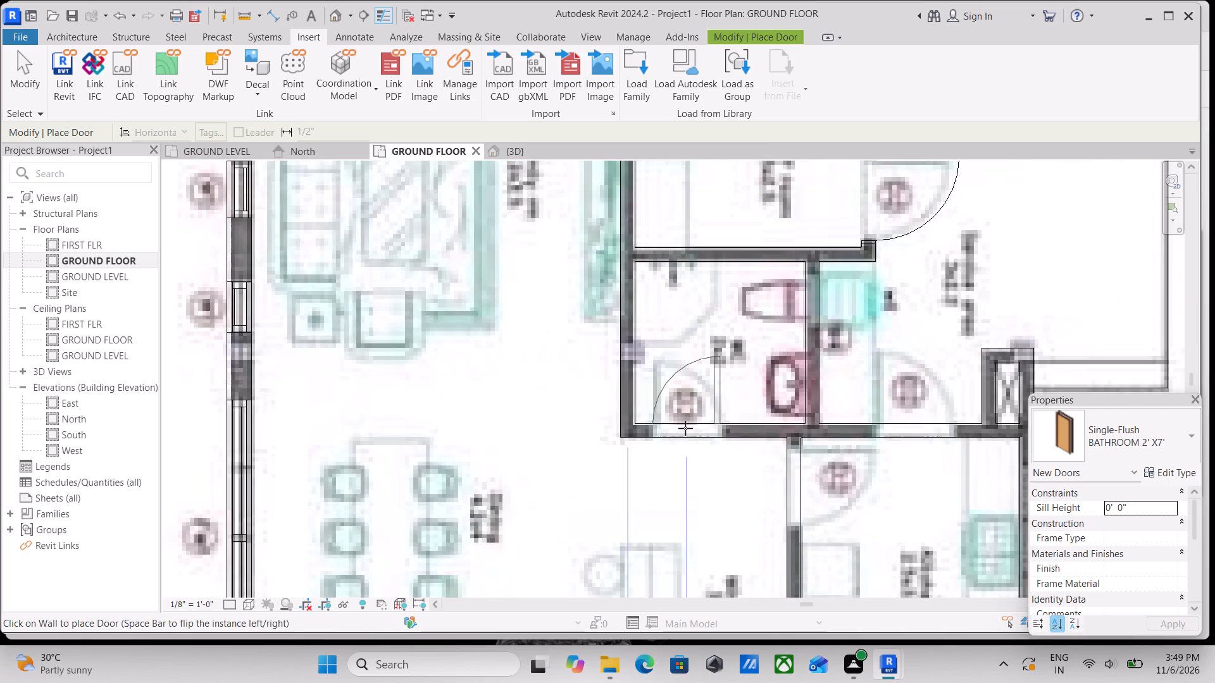
scroll(685, 428, "up", 4)
key("space")
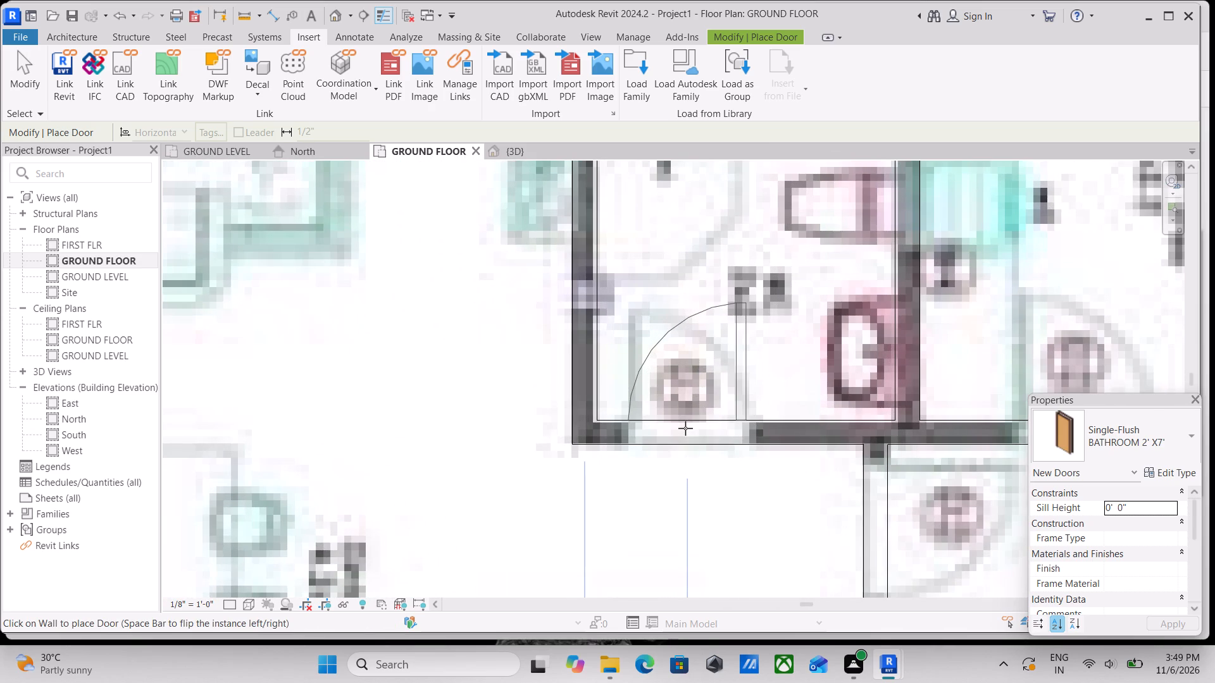
left_click(685, 428)
scroll(687, 428, "down", 3)
middle_click_drag(738, 399, 772, 348)
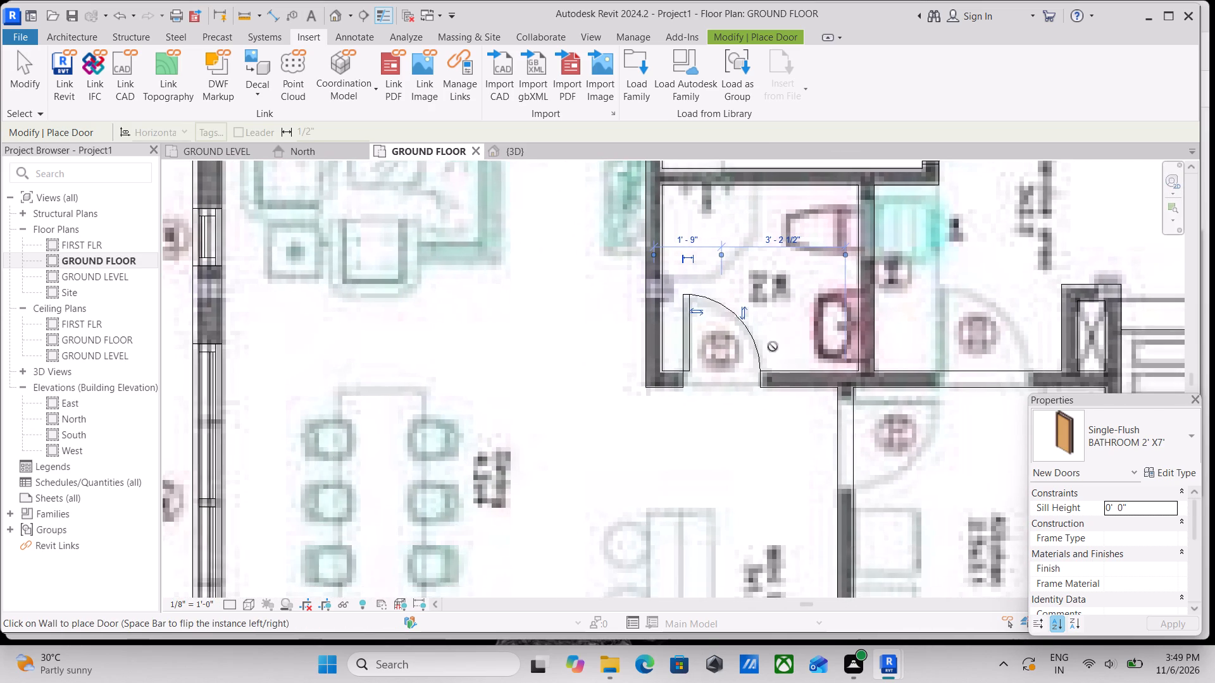
Examine the remaining traced door openings around the kitchen, service area and dining room.
scroll(797, 348, "down", 1)
middle_click_drag(809, 349, 722, 464)
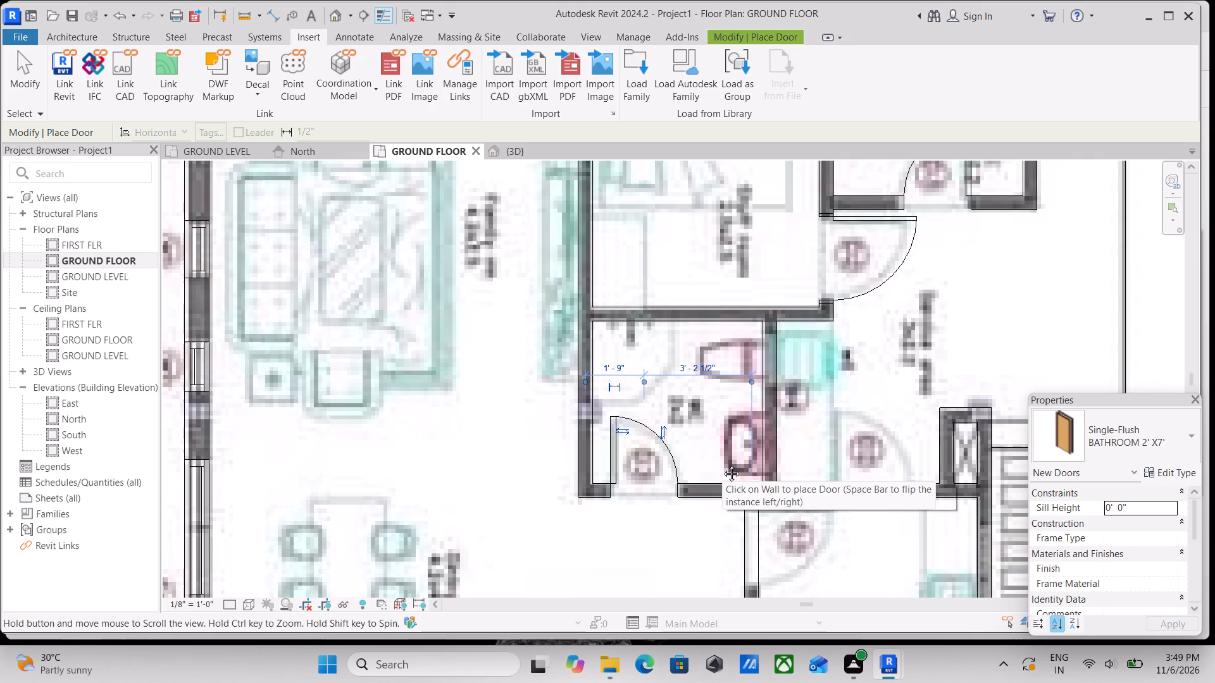
middle_click_drag(722, 464, 725, 366)
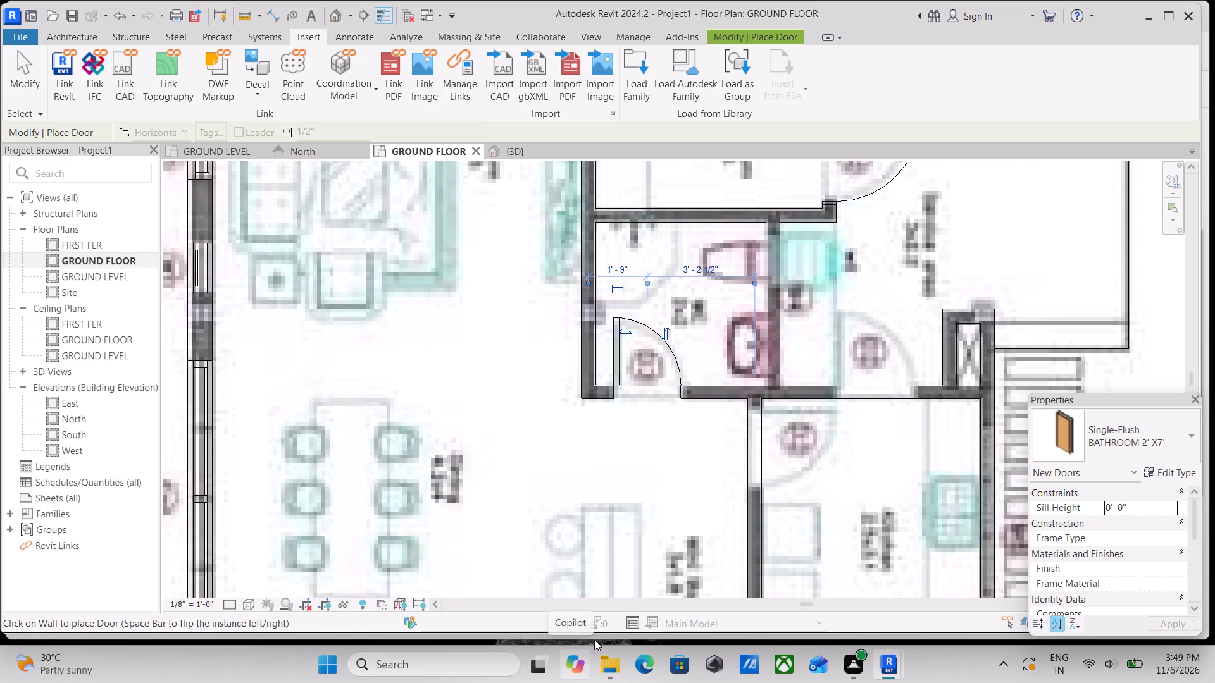
scroll(850, 437, "down", 1)
middle_click_drag(850, 437, 797, 357)
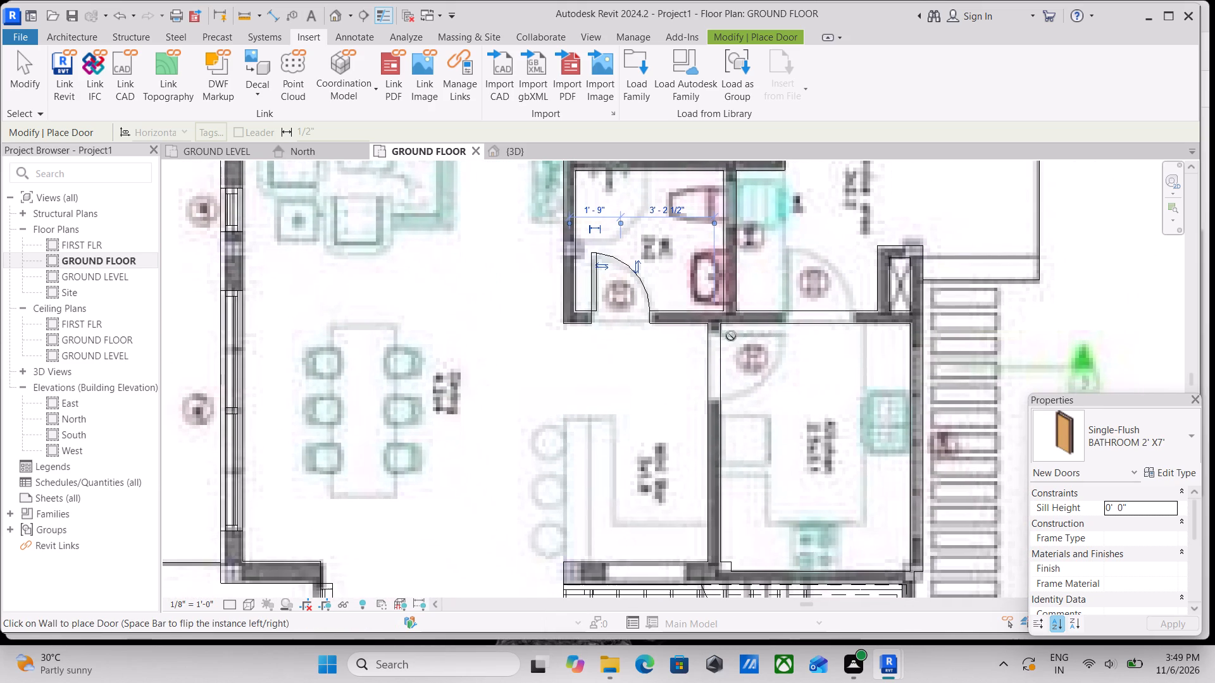
scroll(773, 524, "up", 1)
scroll(775, 436, "up", 2)
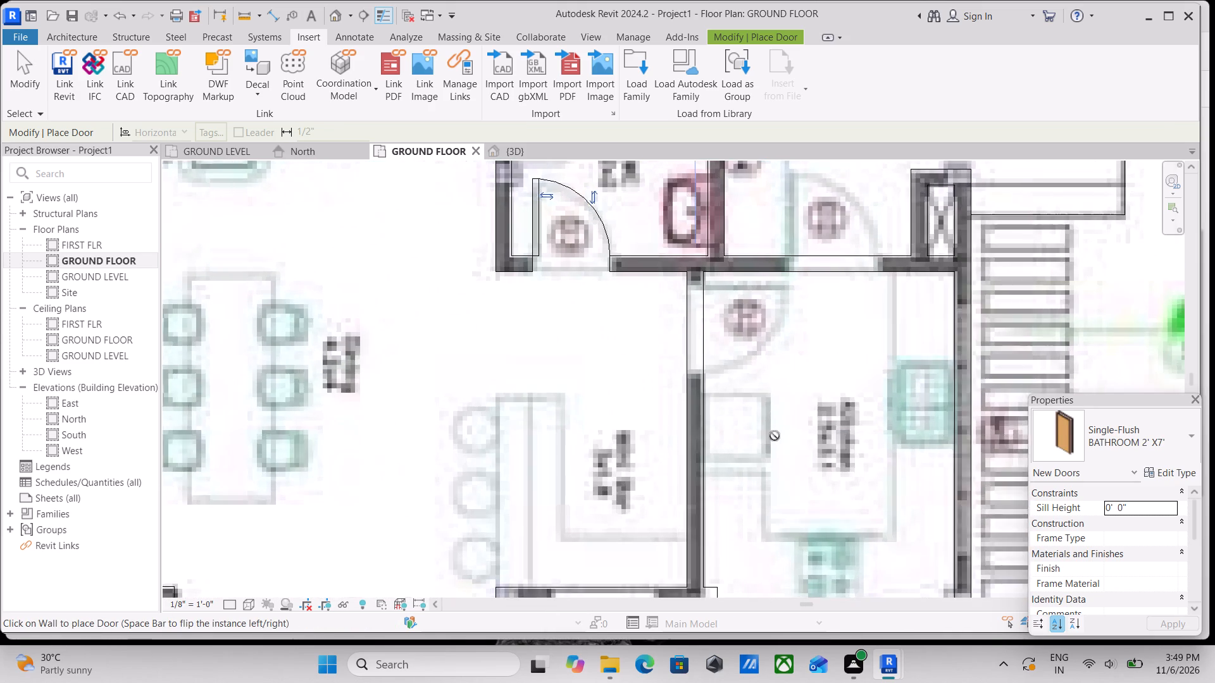
scroll(775, 436, "up", 2)
scroll(775, 436, "down", 3)
middle_click_drag(757, 453, 678, 553)
scroll(725, 431, "down", 3)
middle_click_drag(725, 431, 741, 403)
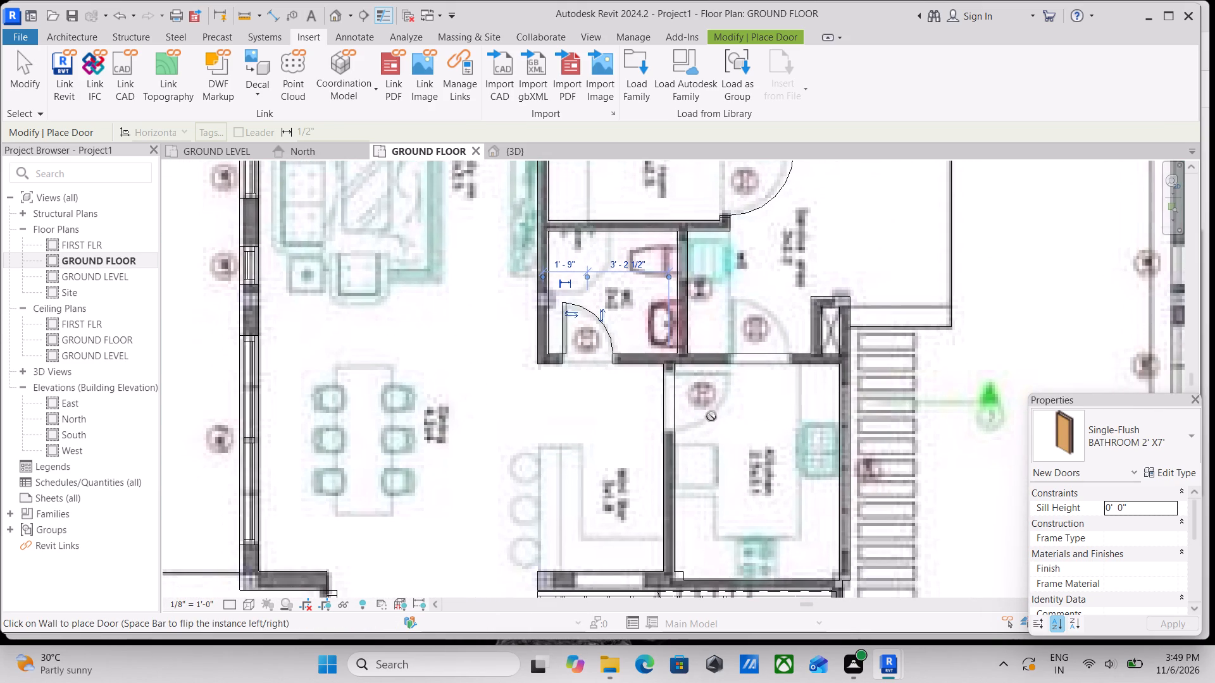
scroll(464, 471, "down", 2)
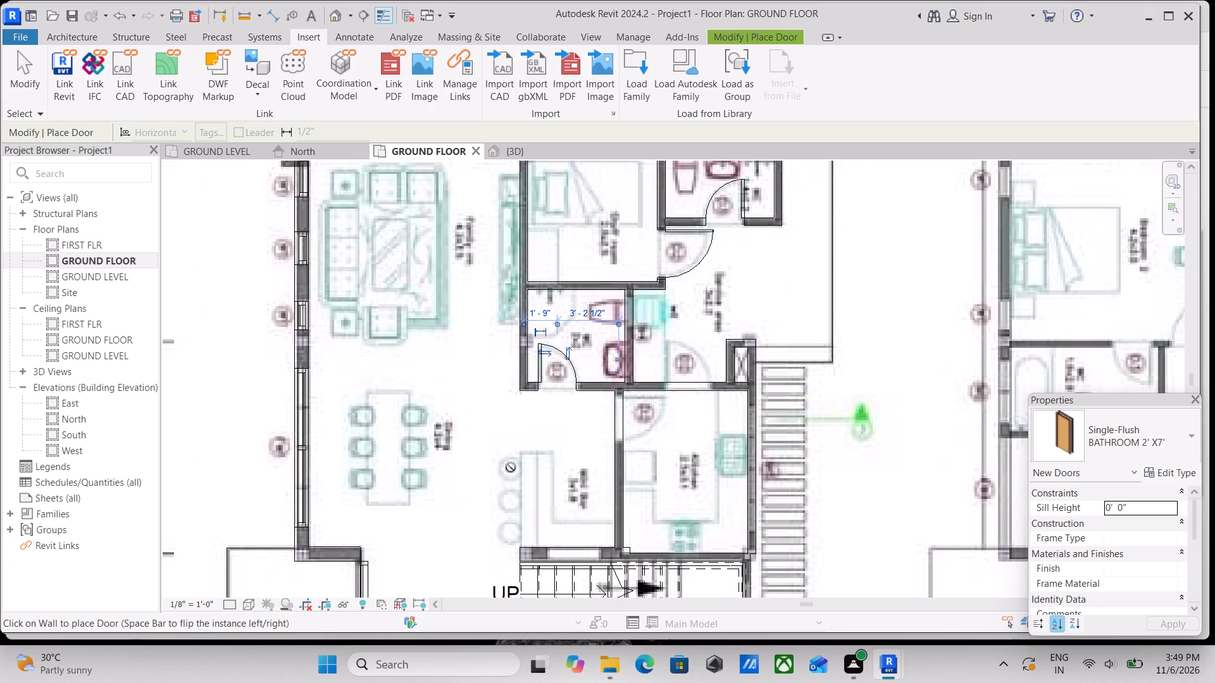
scroll(479, 664, "down", 1)
middle_click_drag(656, 508, 658, 639)
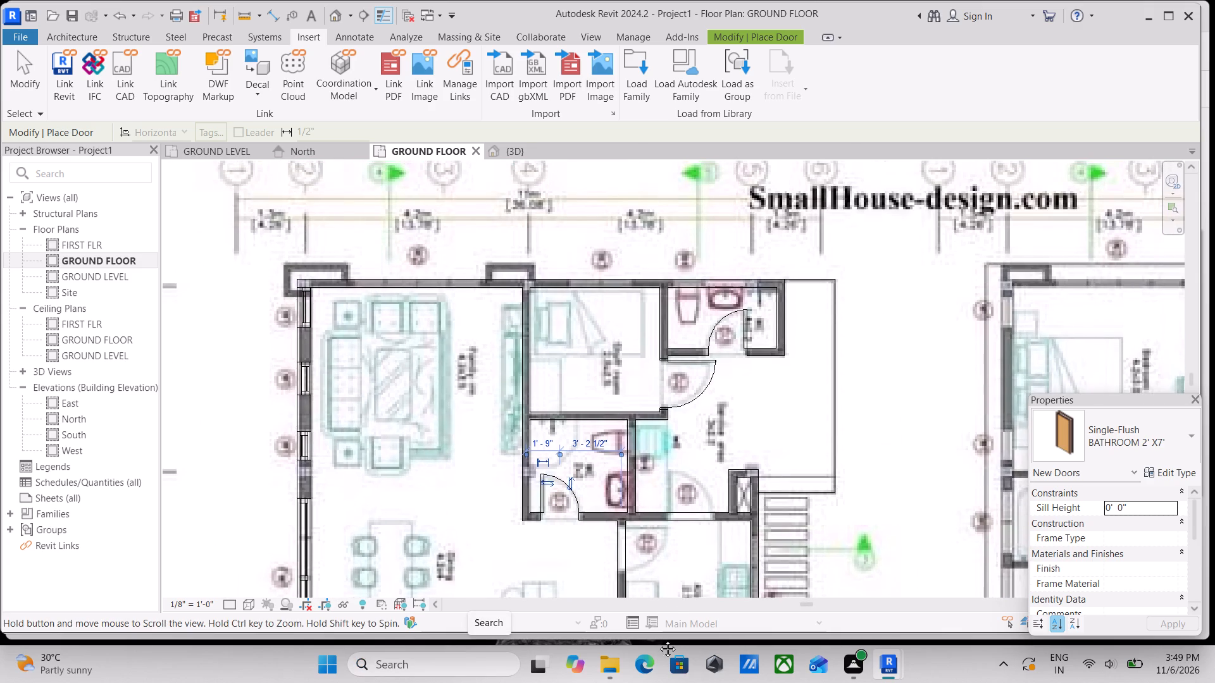
middle_click_drag(658, 639, 735, 443)
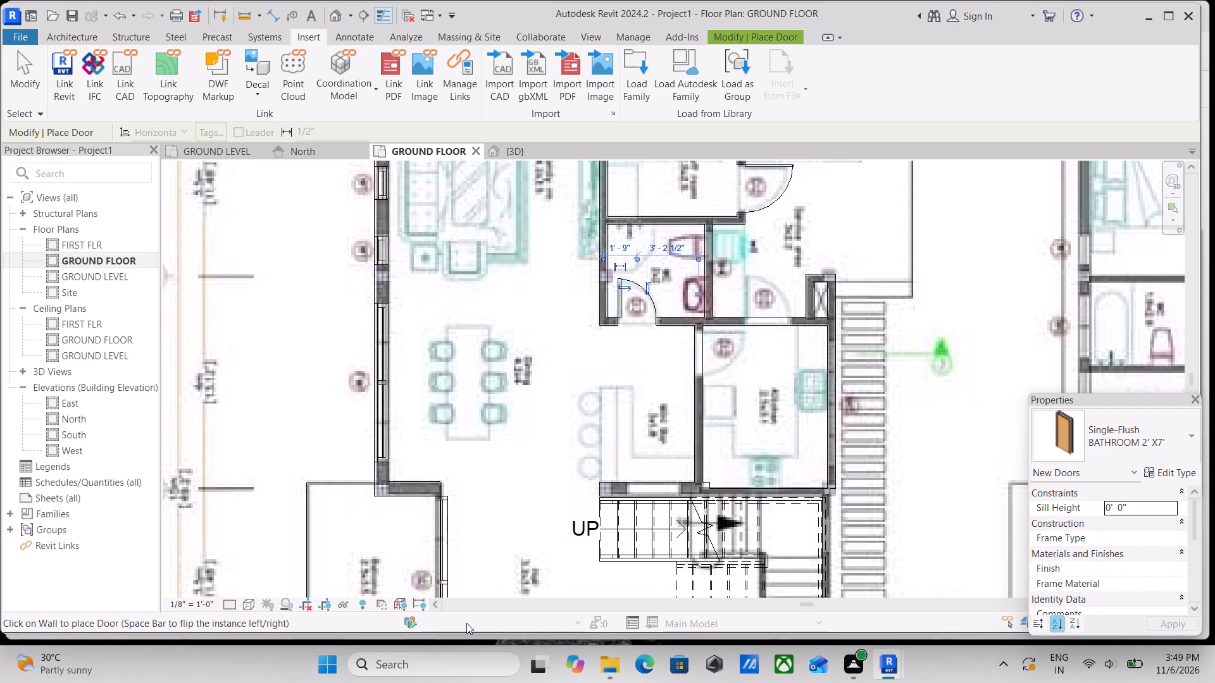
middle_click_drag(711, 414, 695, 555)
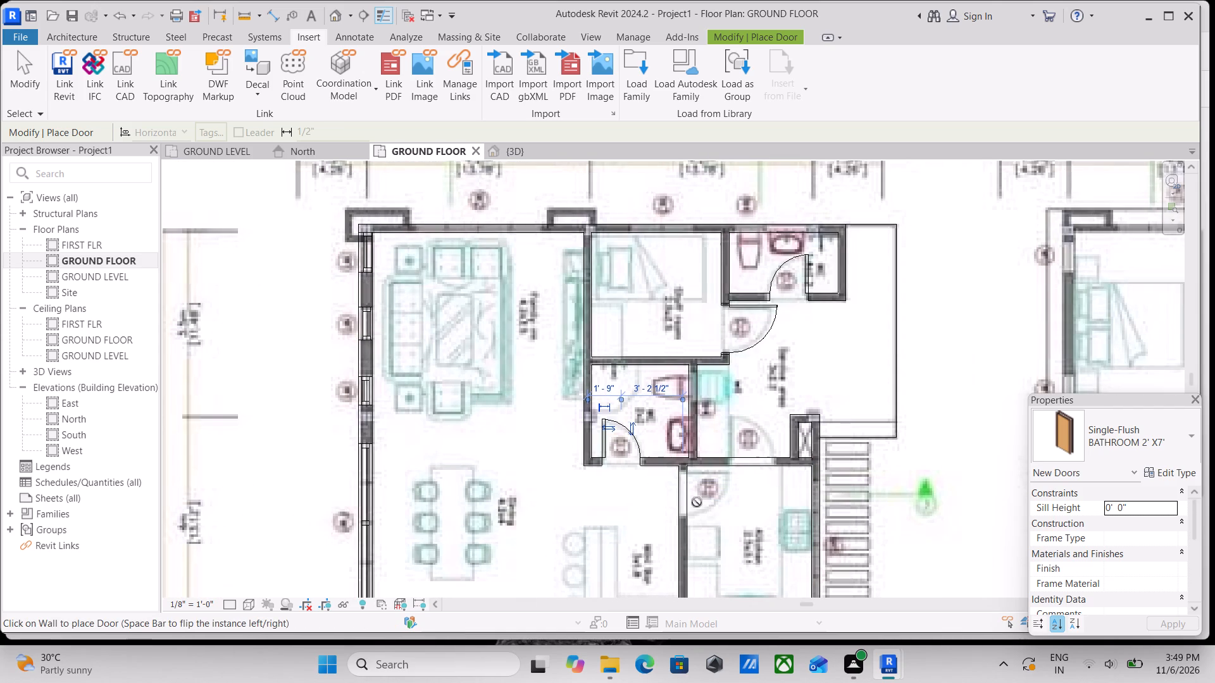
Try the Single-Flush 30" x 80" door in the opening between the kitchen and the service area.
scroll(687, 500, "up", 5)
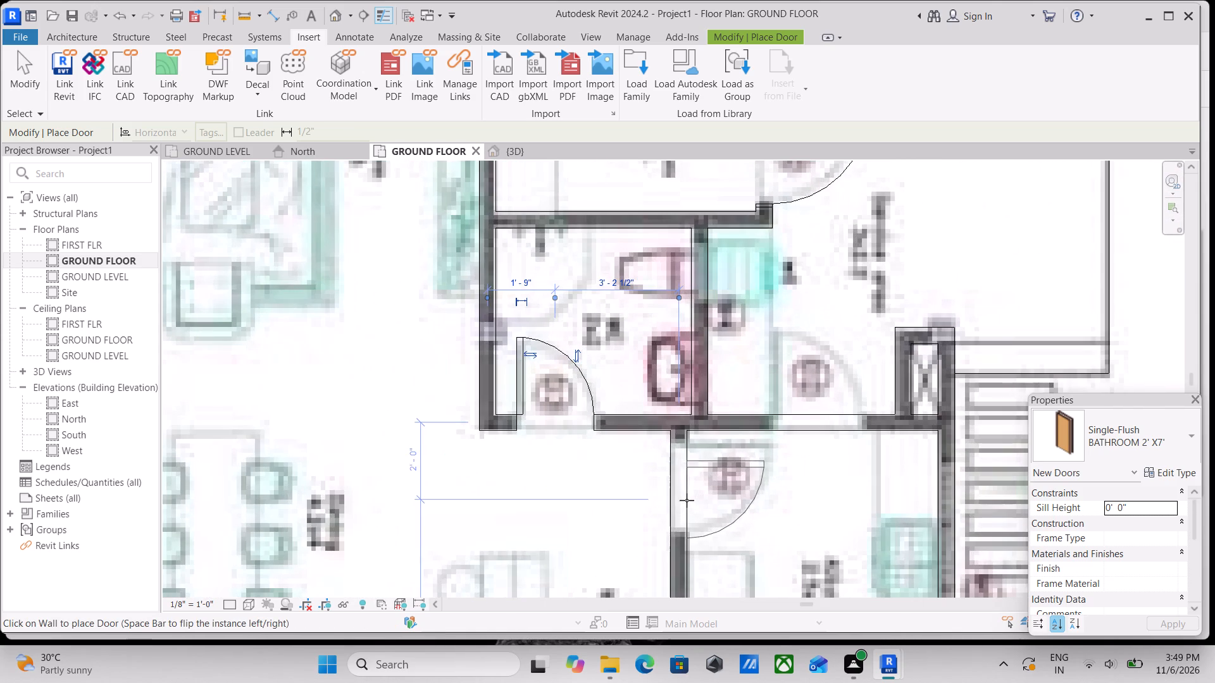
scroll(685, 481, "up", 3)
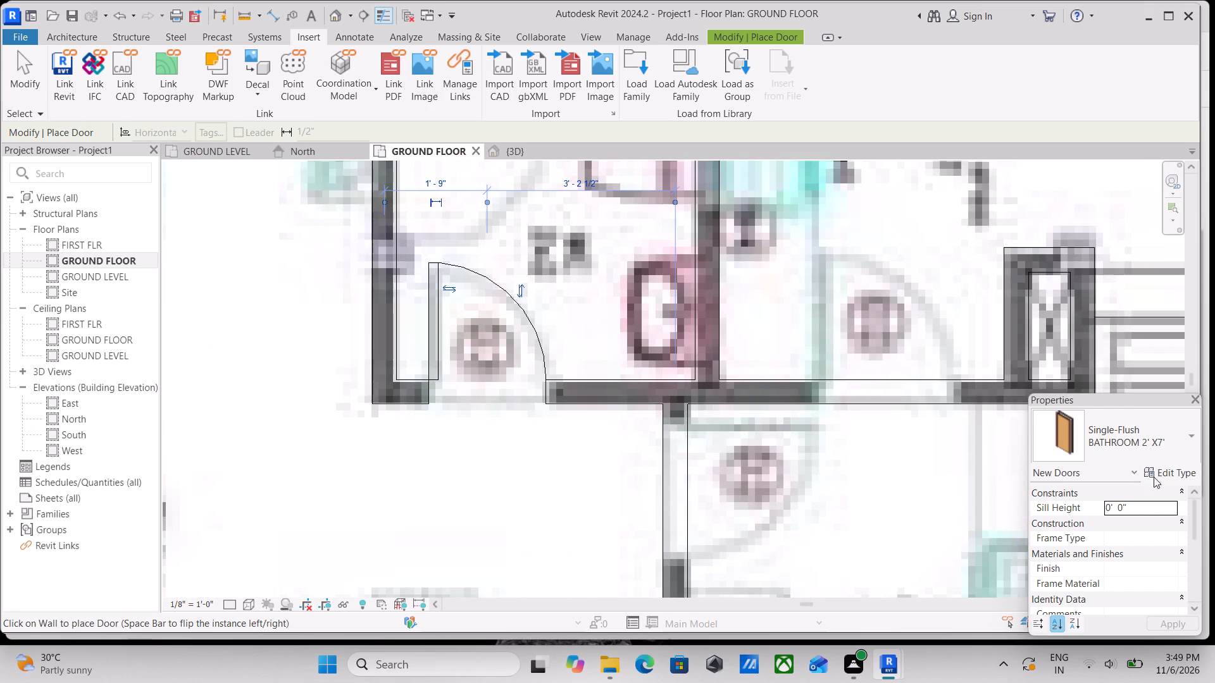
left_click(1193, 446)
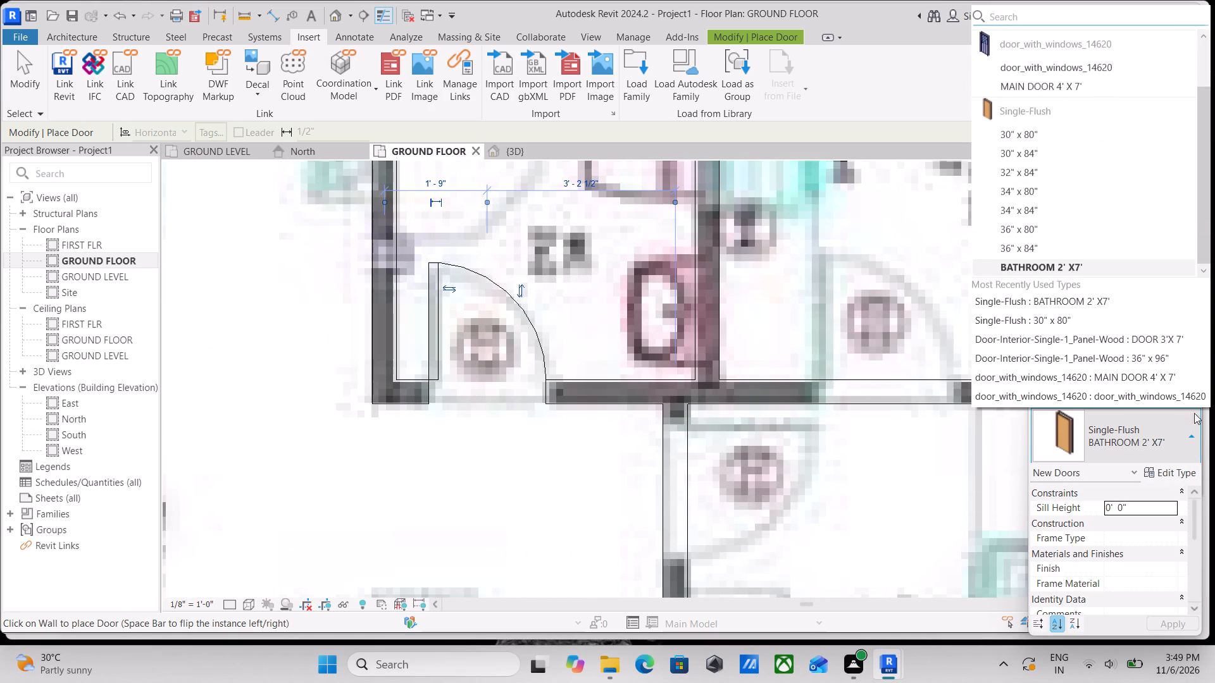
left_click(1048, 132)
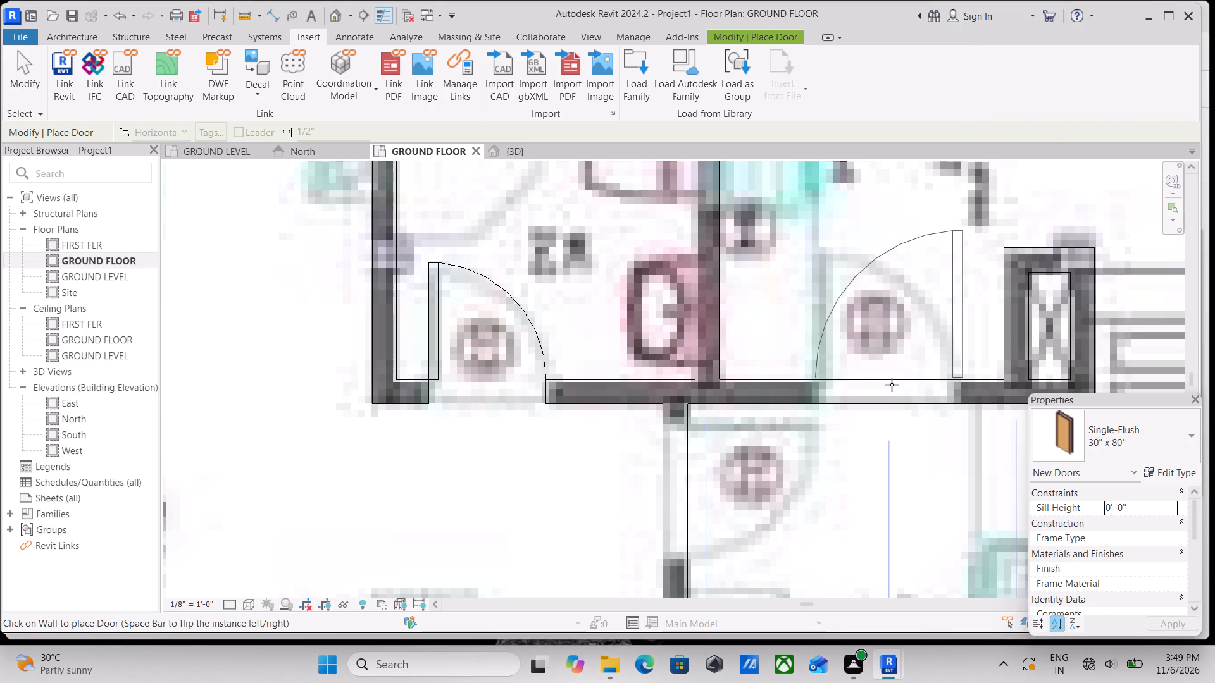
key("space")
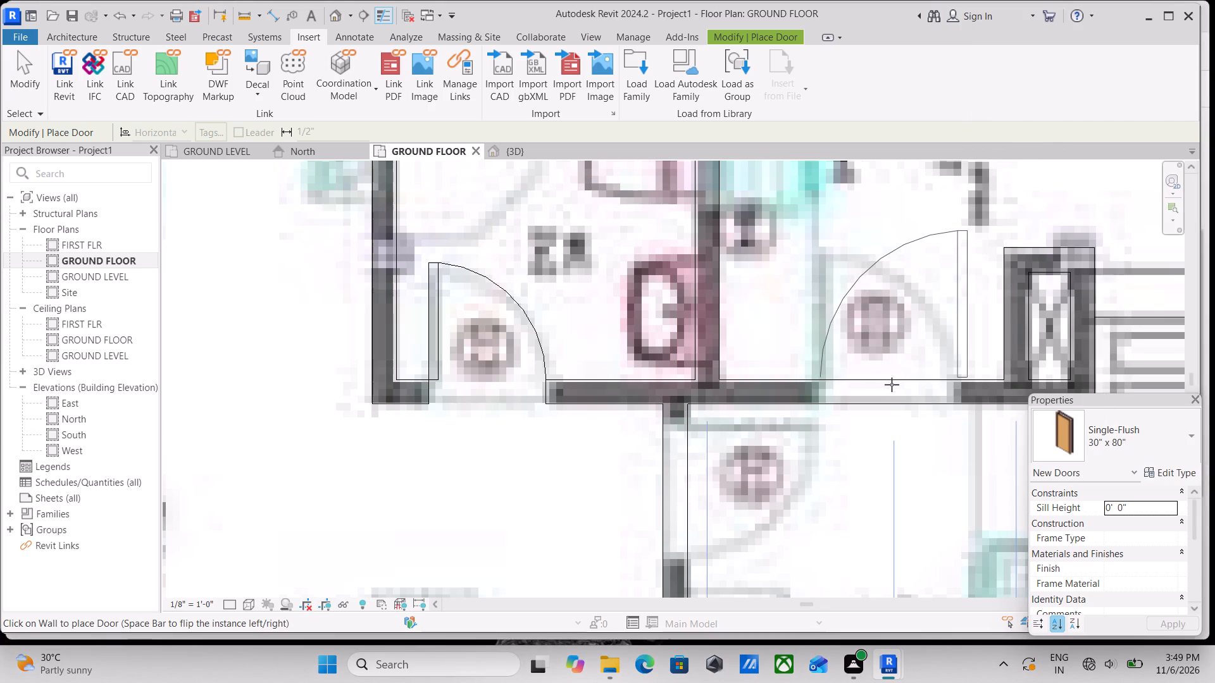
Place a DOOR 3'X 7' door in the opening between the kitchen and service area, swinging into the service area and hinged nearest the shaft.
left_click(1161, 439)
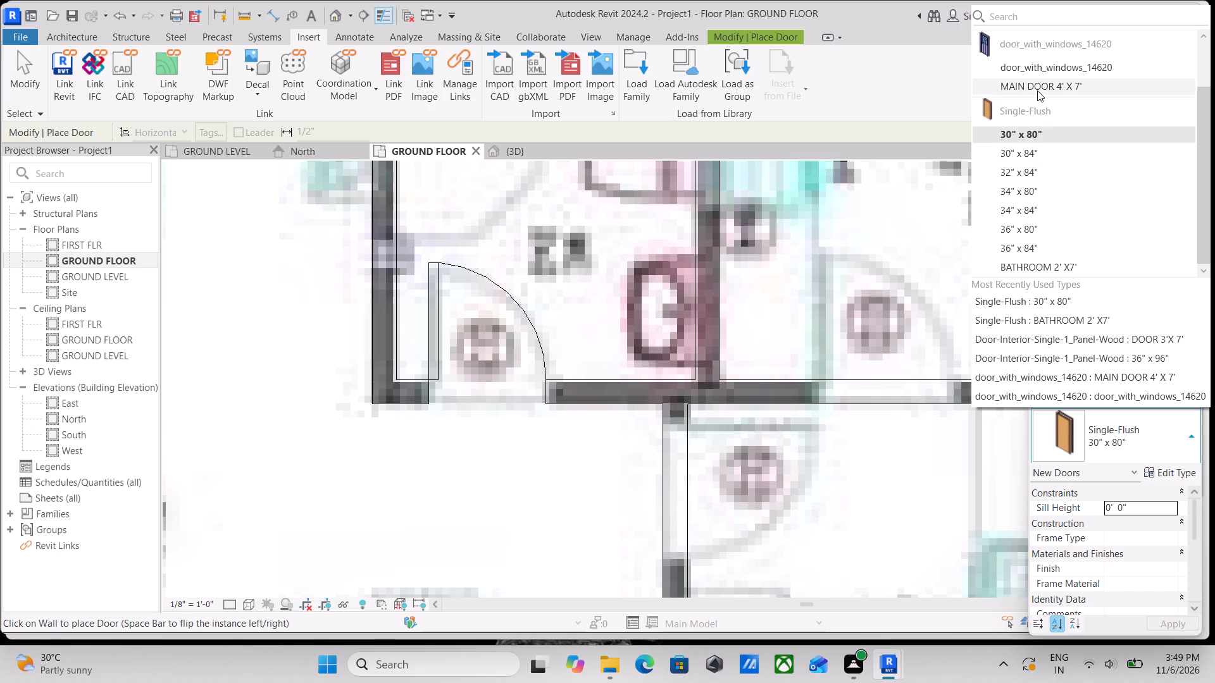
scroll(1019, 161, "down", 2)
scroll(1034, 157, "up", 2)
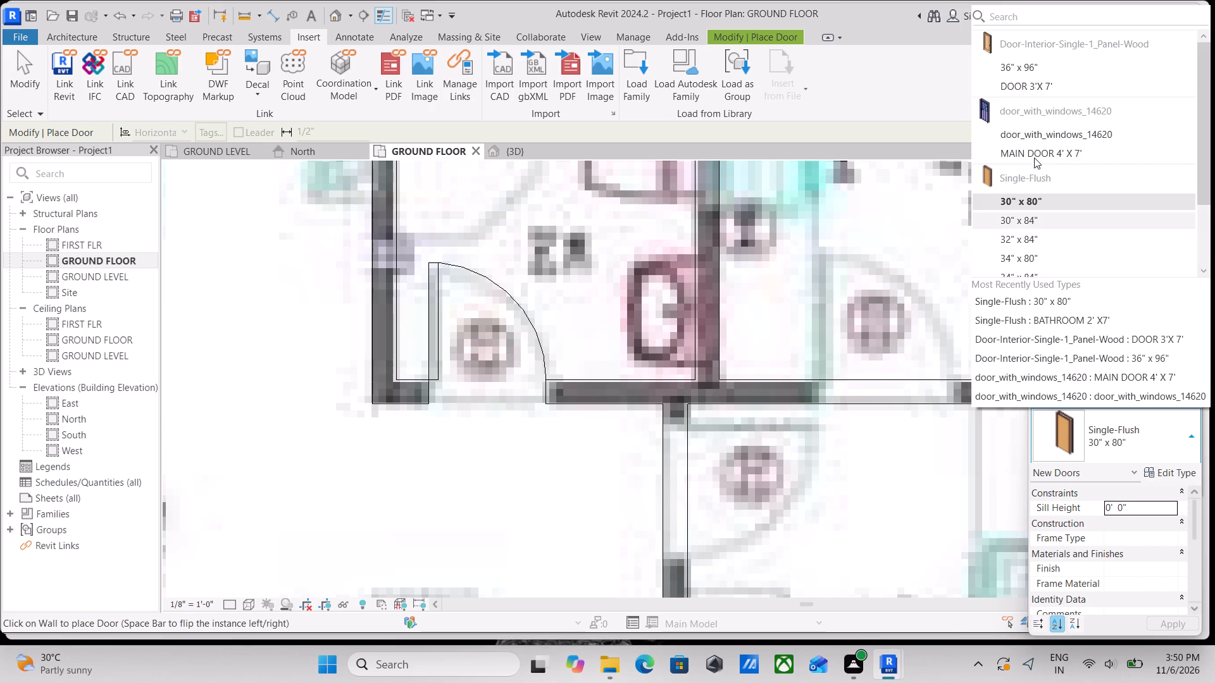
scroll(1084, 235, "up", 2)
left_click(1169, 440)
left_click(1169, 440)
type("DR")
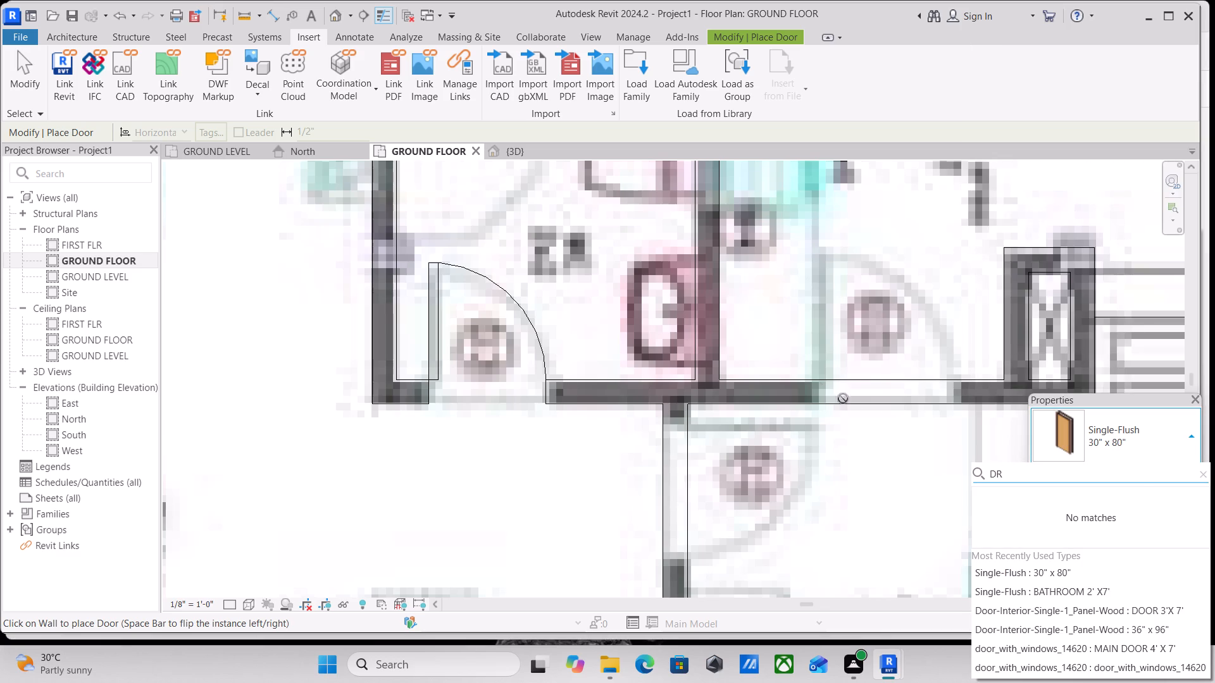
key("Escape")
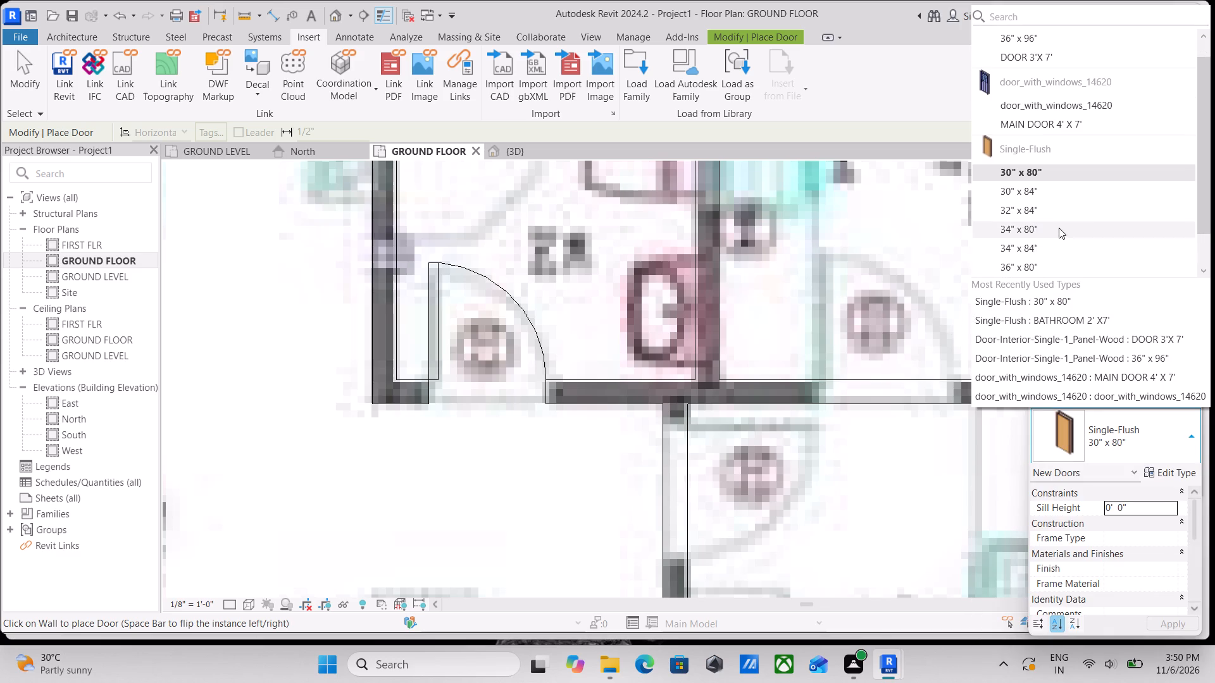
scroll(1079, 320, "down", 2)
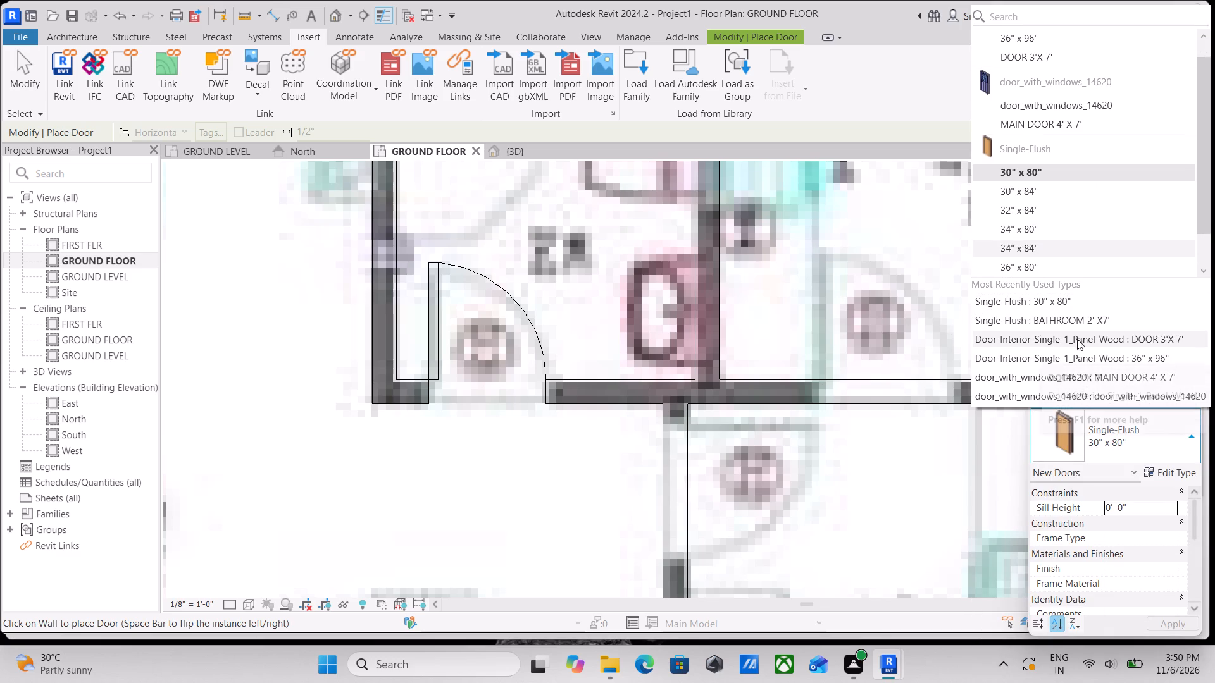
left_click(1094, 331)
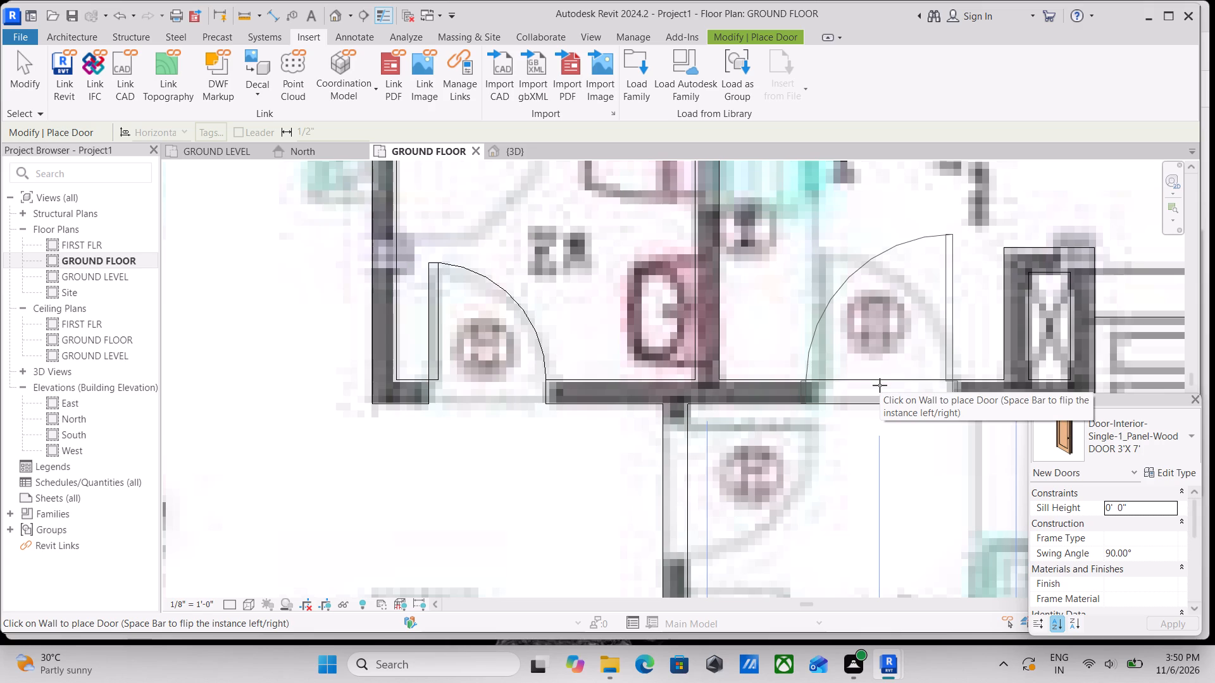
scroll(880, 385, "down", 8)
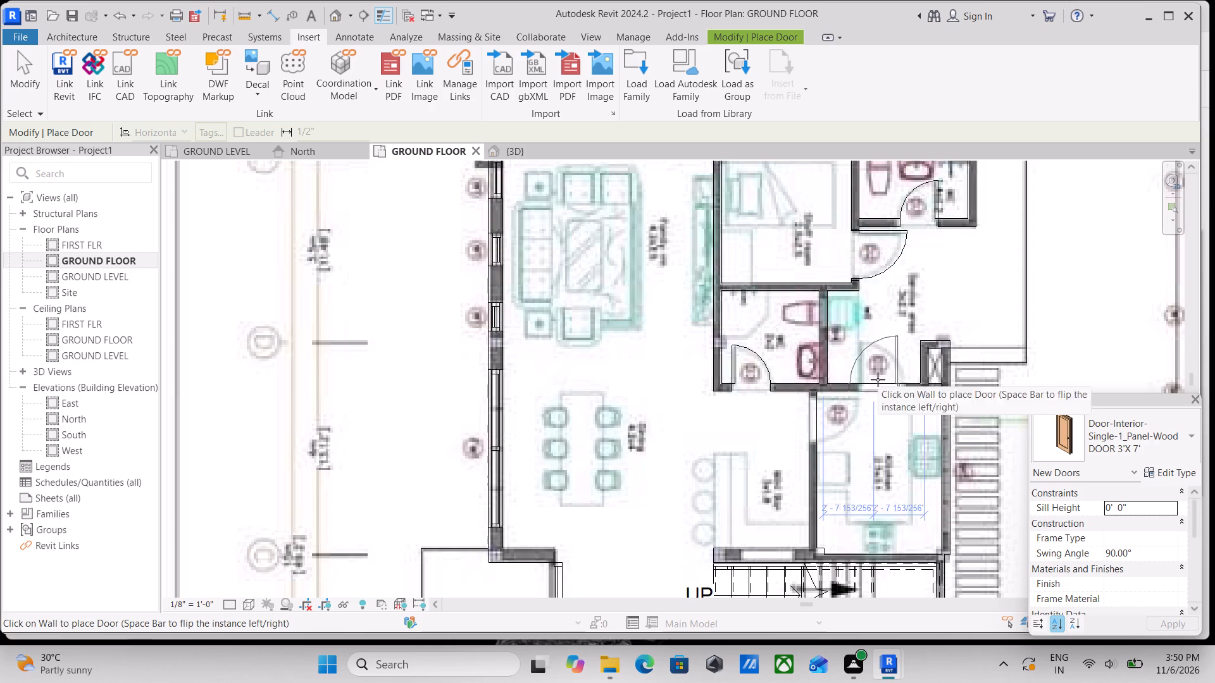
scroll(878, 379, "up", 6)
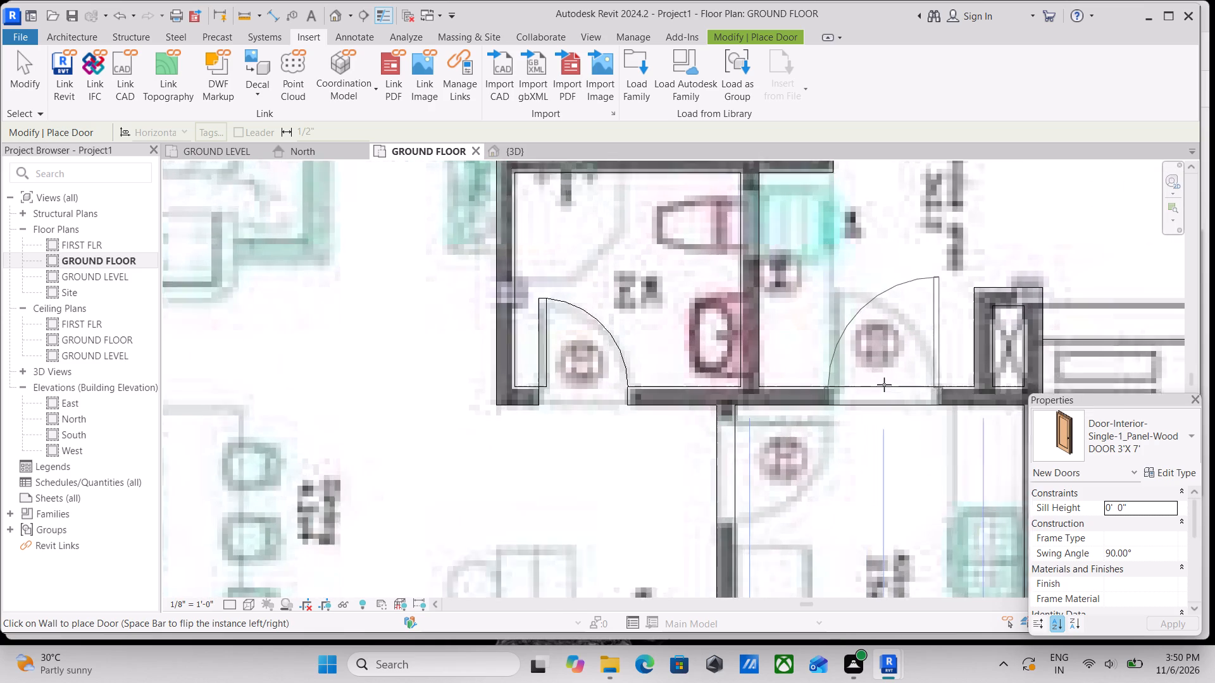
scroll(884, 385, "up", 1)
left_click(884, 385)
scroll(906, 366, "down", 1)
middle_click_drag(906, 366, 864, 421)
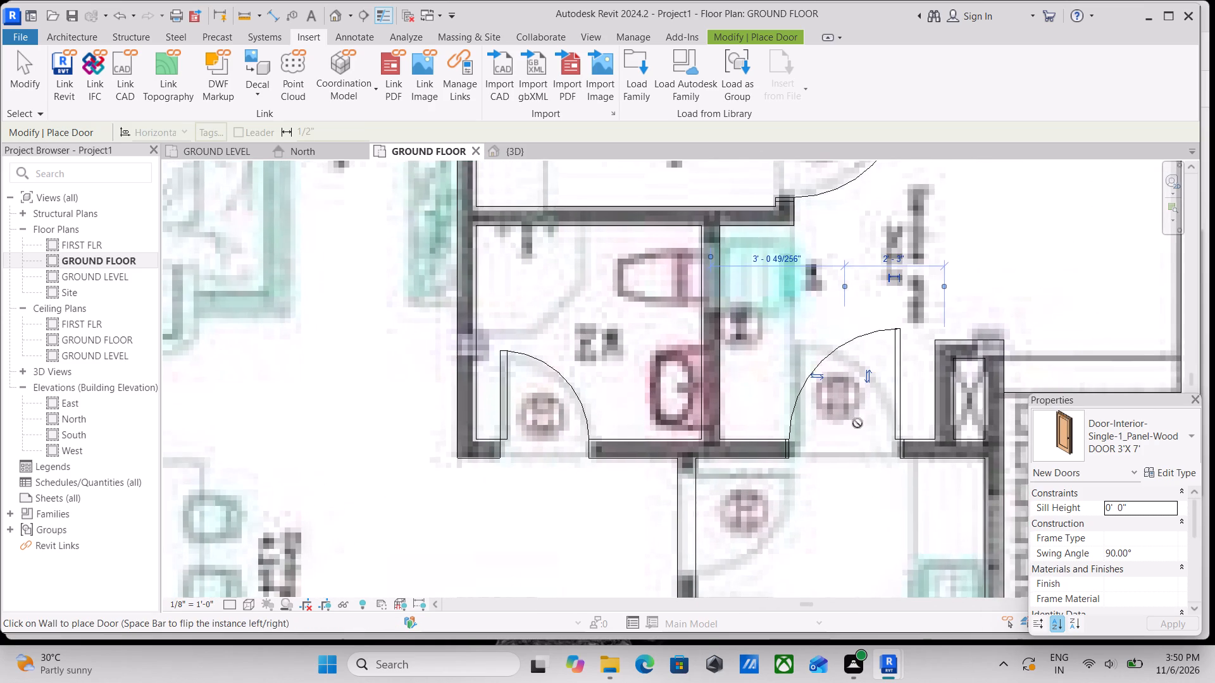
scroll(860, 421, "down", 4)
key("Escape")
scroll(860, 421, "down", 3)
middle_click_drag(860, 421, 873, 375)
scroll(873, 375, "up", 1)
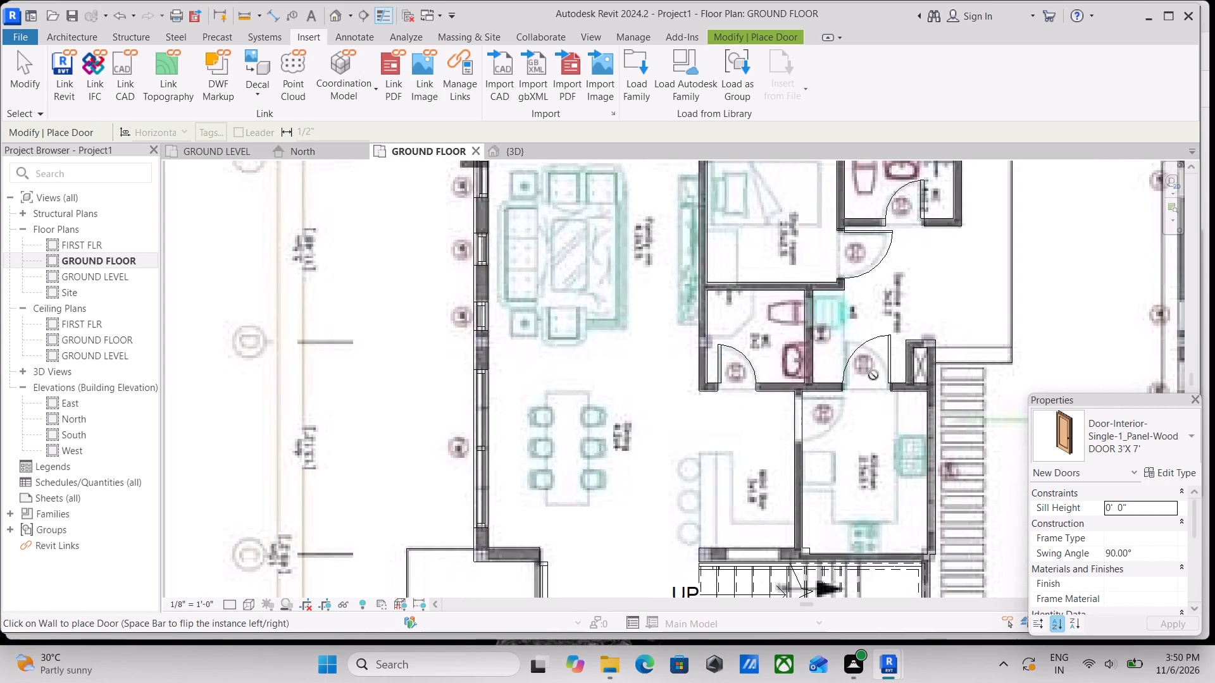
Examine the traced ground floor plan around the kitchen, hall and staircase for openings still to be modelled.
key("Escape")
scroll(868, 378, "down", 4)
scroll(975, 367, "up", 3)
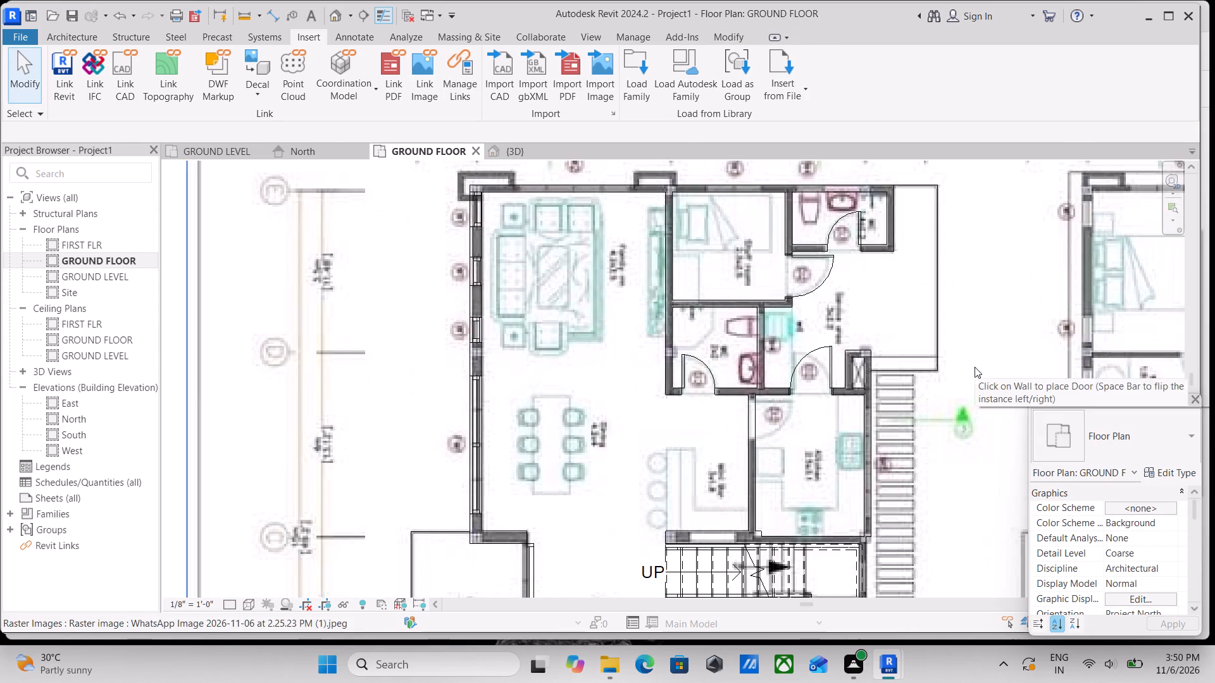
scroll(883, 296, "down", 4)
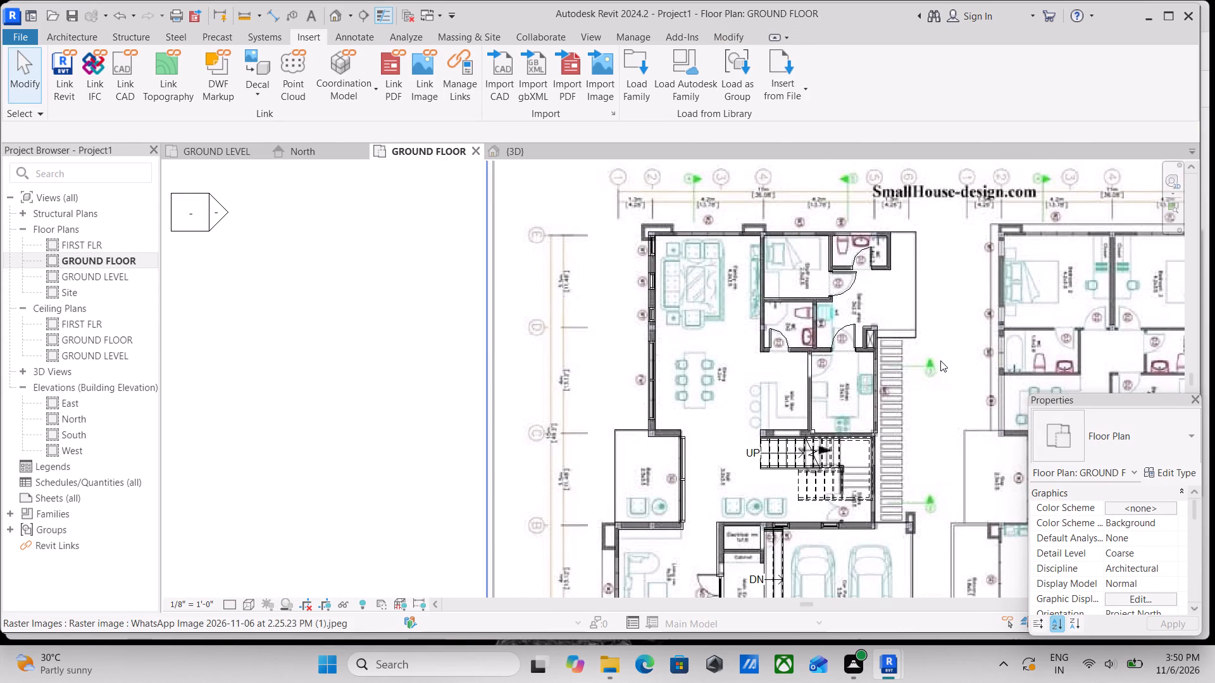
middle_click_drag(940, 360, 938, 305)
scroll(916, 405, "up", 4)
scroll(854, 522, "up", 4)
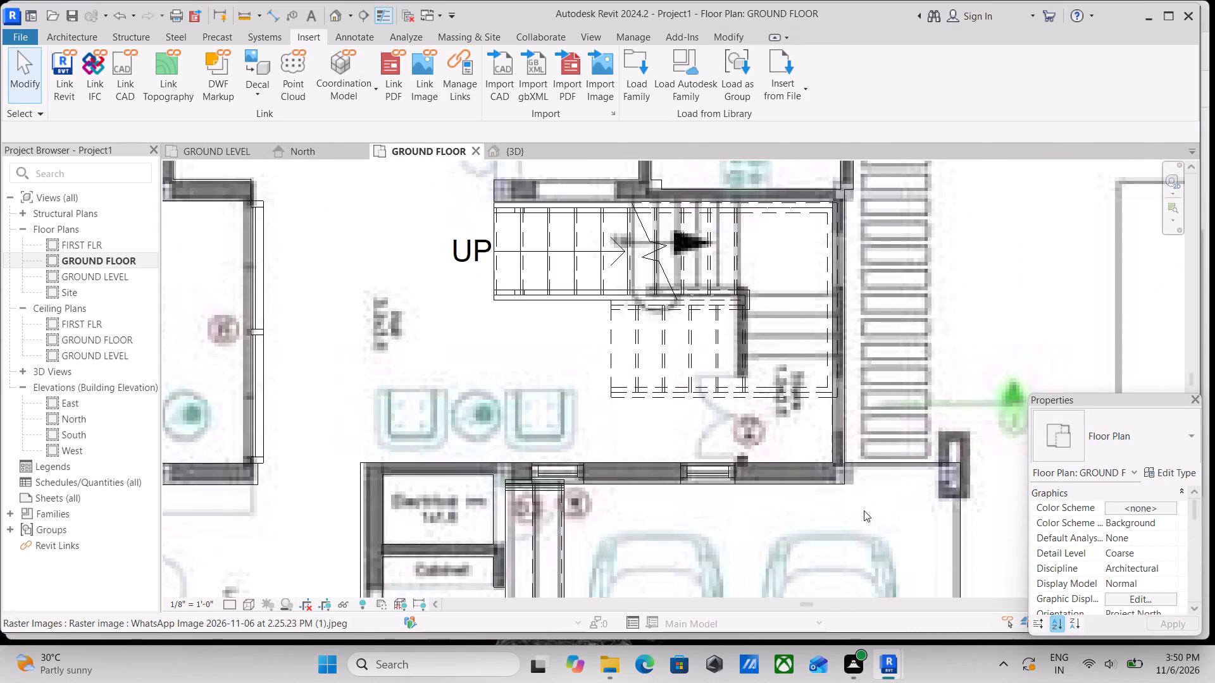
scroll(876, 483, "down", 7)
middle_click_drag(876, 483, 878, 497)
middle_click_drag(877, 385, 878, 421)
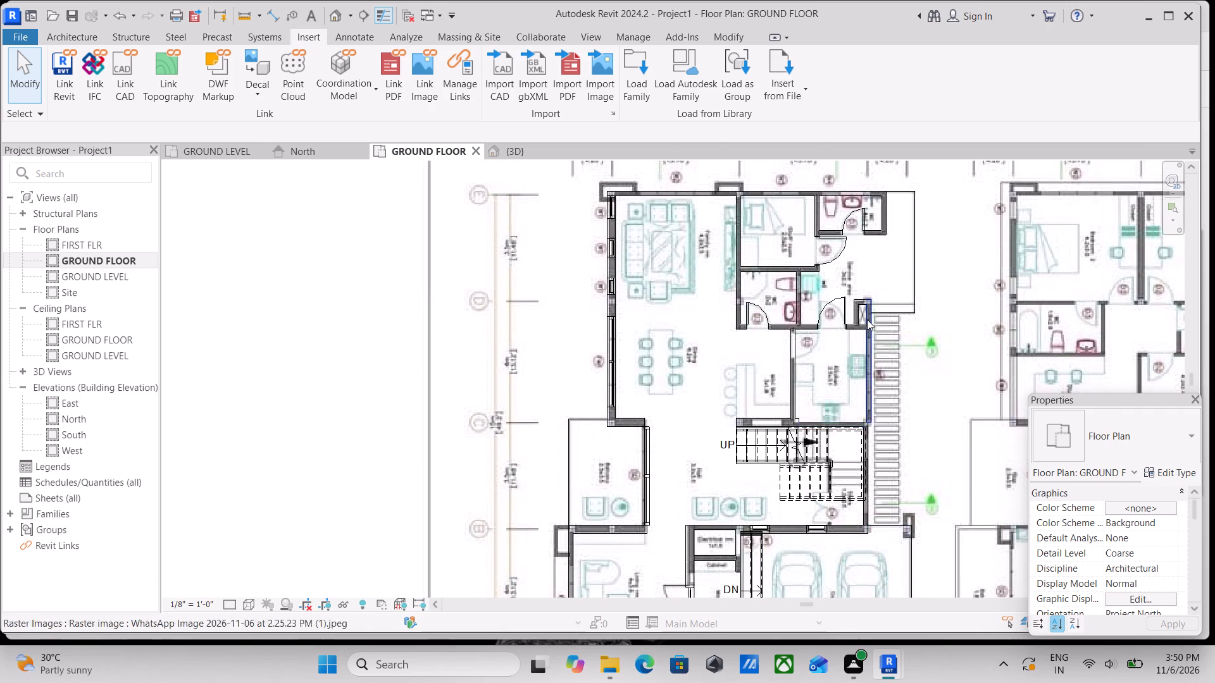
scroll(864, 319, "up", 3)
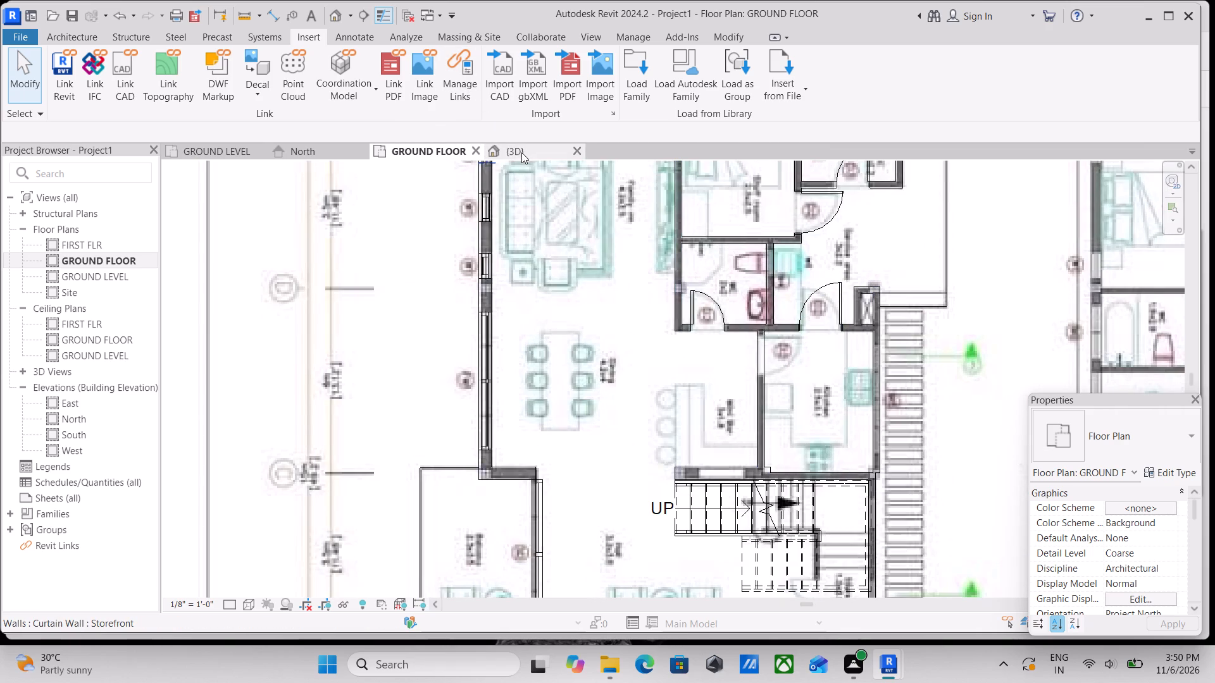
Inspect the modelled doors and the kitchen walls from above in the 3D view.
left_click(520, 153)
scroll(735, 381, "down", 2)
middle_click_drag(748, 333, 771, 232)
middle_click_drag(775, 442, 860, 341)
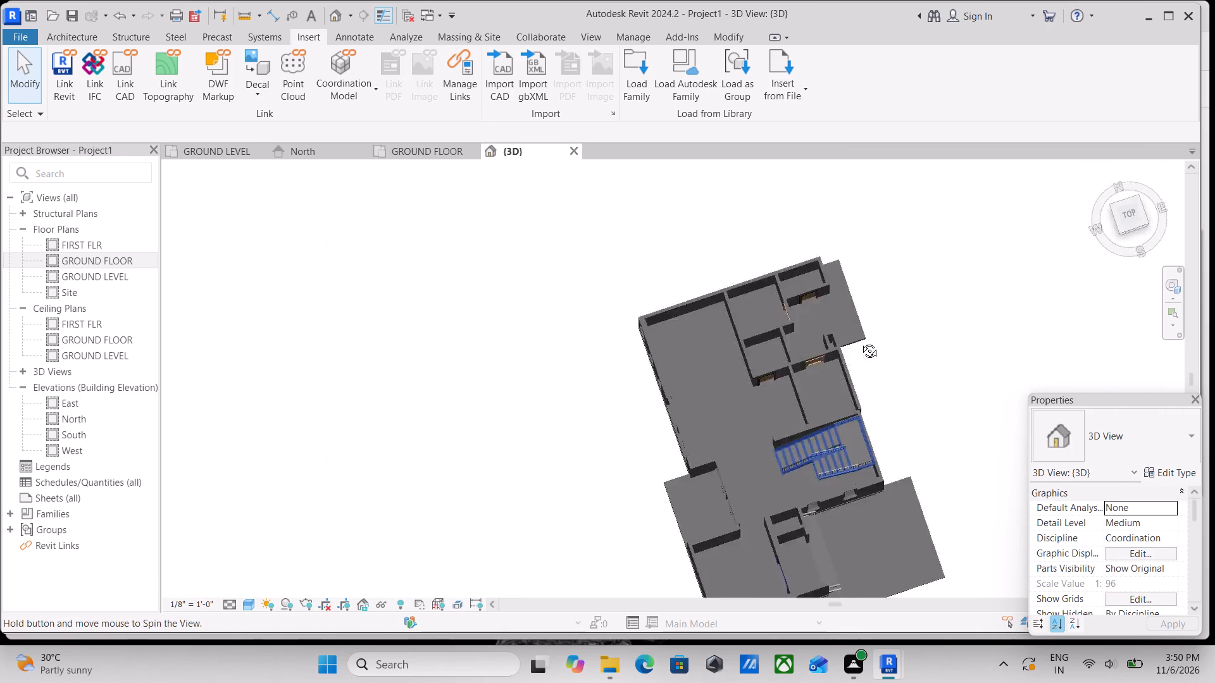
middle_click_drag(860, 341, 937, 226)
middle_click_drag(916, 354, 907, 262)
middle_click_drag(852, 329, 796, 428)
scroll(796, 428, "up", 1)
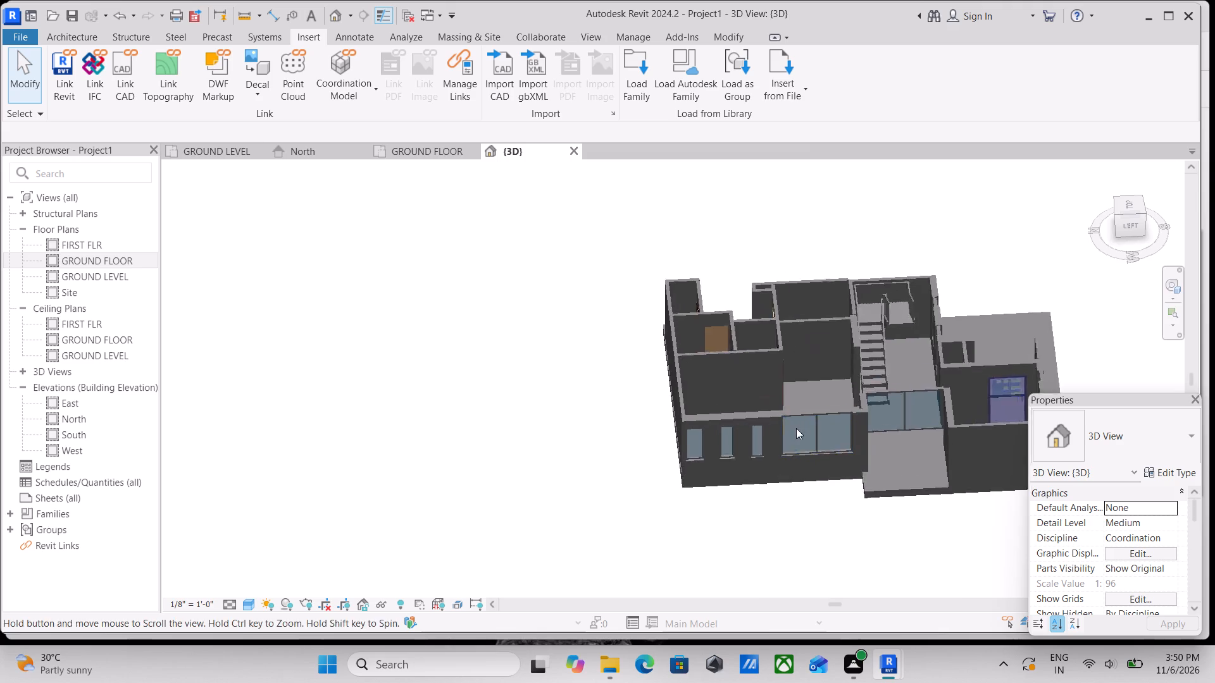
scroll(796, 428, "up", 3)
middle_click_drag(794, 296, 834, 275, "shift")
middle_click_drag(852, 271, 843, 343)
scroll(845, 326, "up", 1)
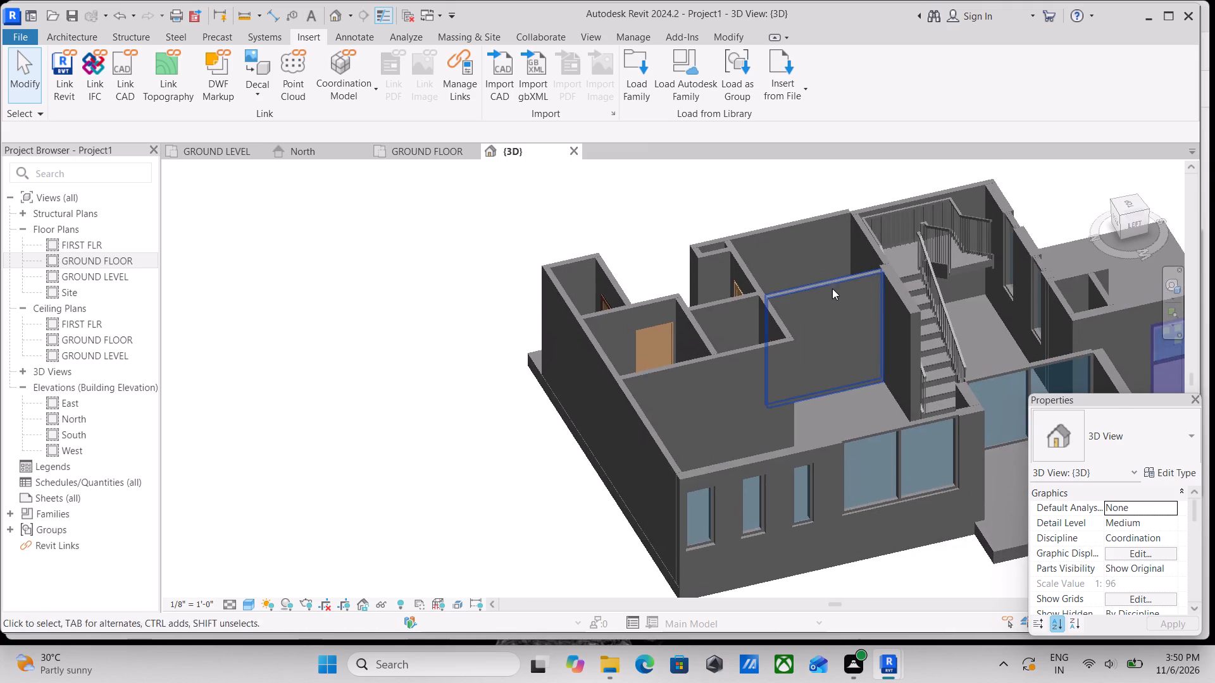
Open the profile of the 5" interior wall between the kitchen and the mini bar for editing in 3D.
left_click(836, 285)
middle_click_drag(833, 290, 793, 345)
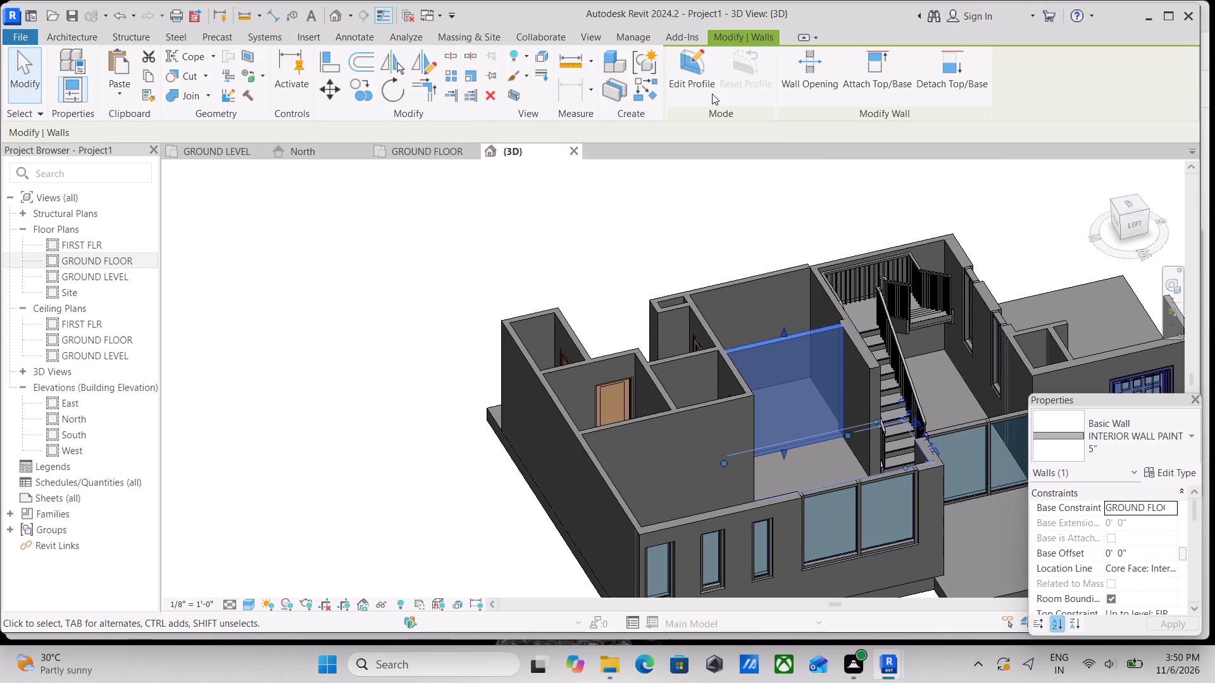
left_click(701, 67)
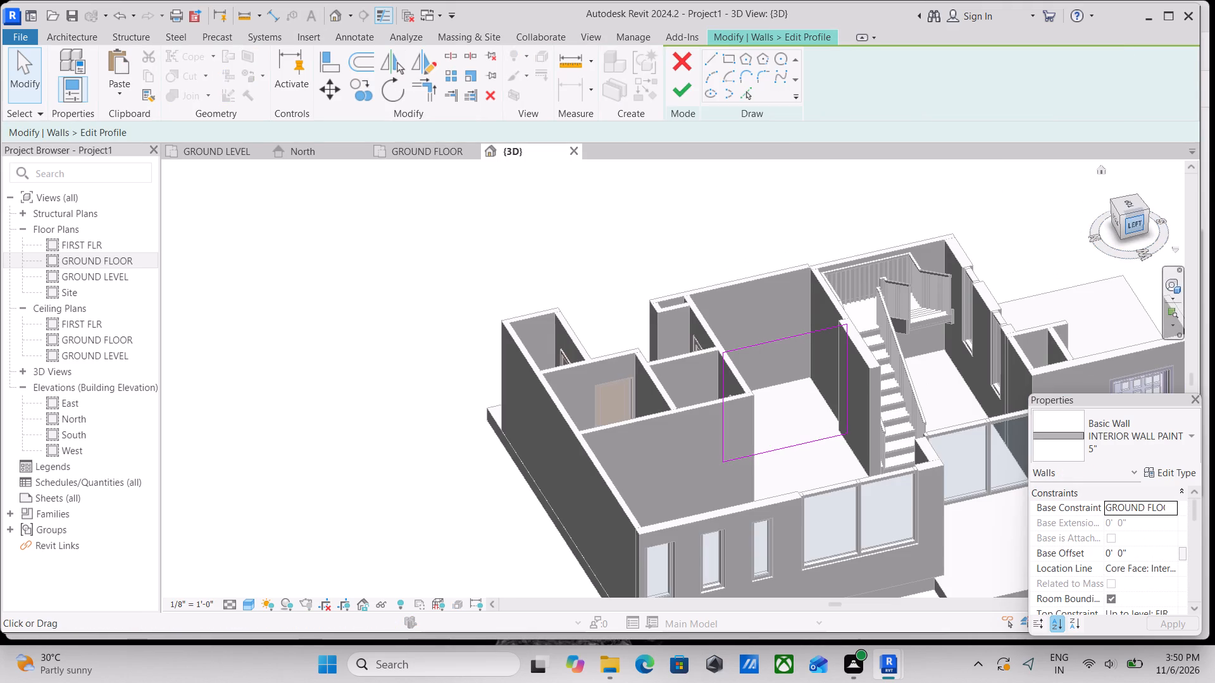
left_click(1135, 226)
scroll(624, 390, "up", 8)
scroll(761, 379, "down", 1)
scroll(761, 379, "up", 2)
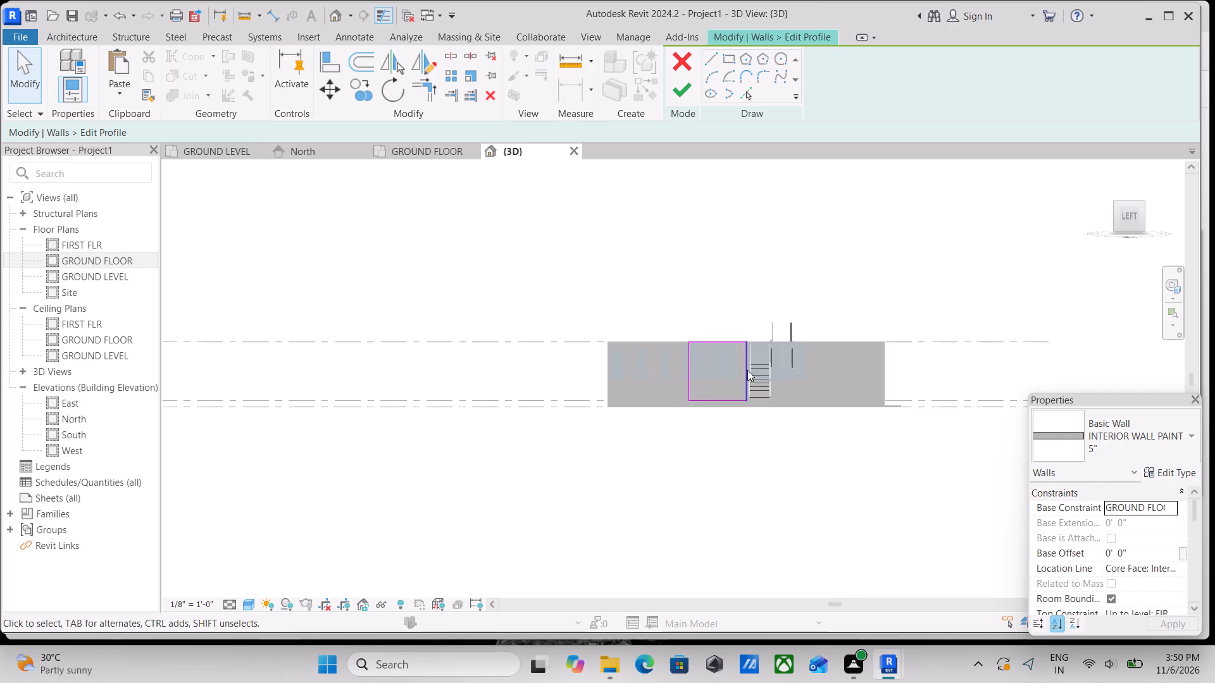
scroll(699, 351, "up", 2)
middle_click_drag(699, 351, 721, 519, "shift")
middle_click_drag(696, 490, 732, 550)
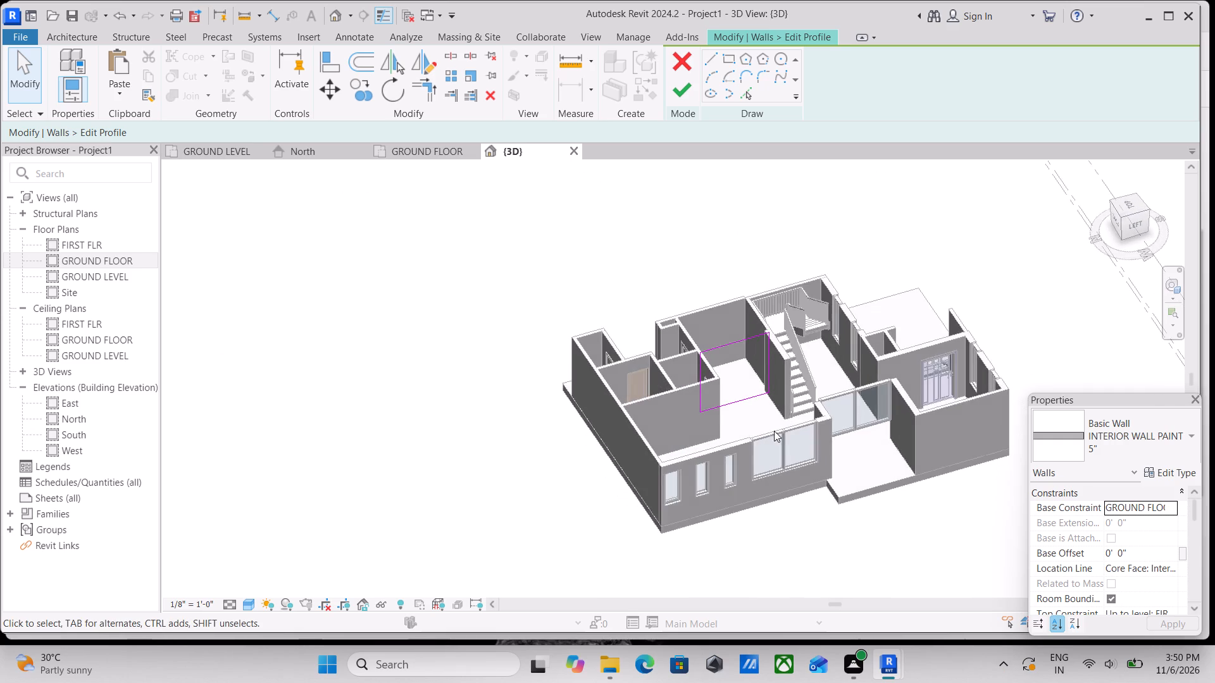
scroll(780, 416, "up", 7)
middle_click_drag(748, 397, 722, 444)
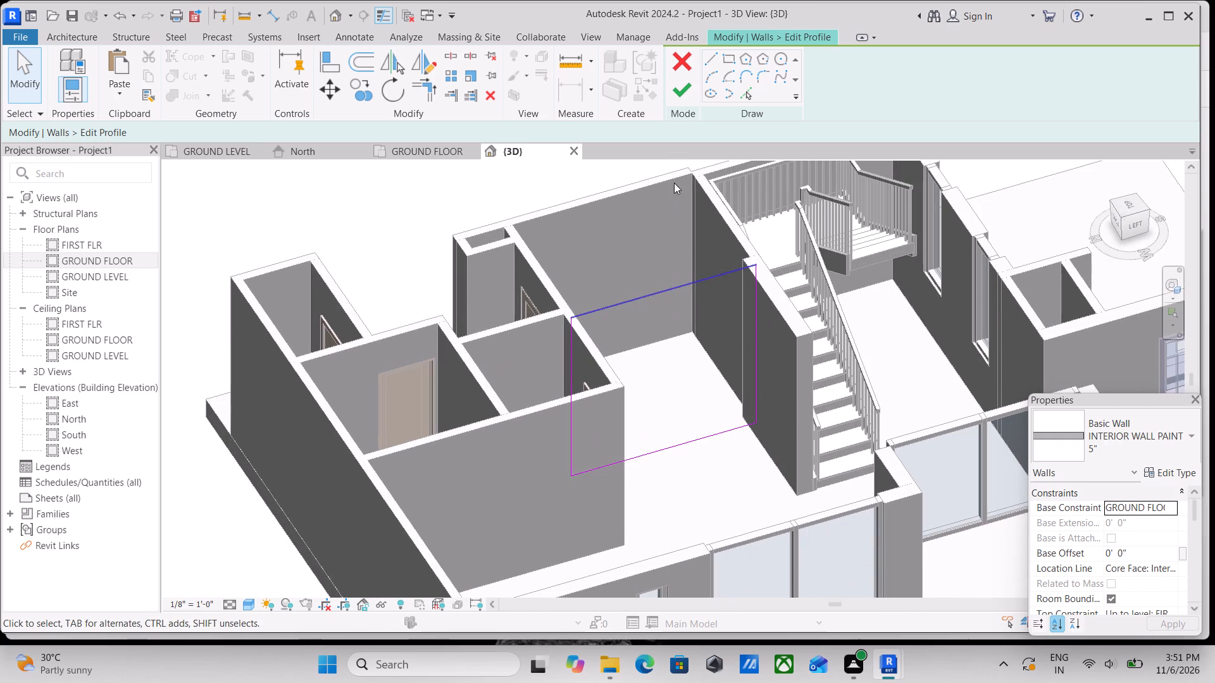
Sketch a rectangular opening about 2'-11" wide and 5'-8" high inside the kitchen wall's profile.
left_click(727, 53)
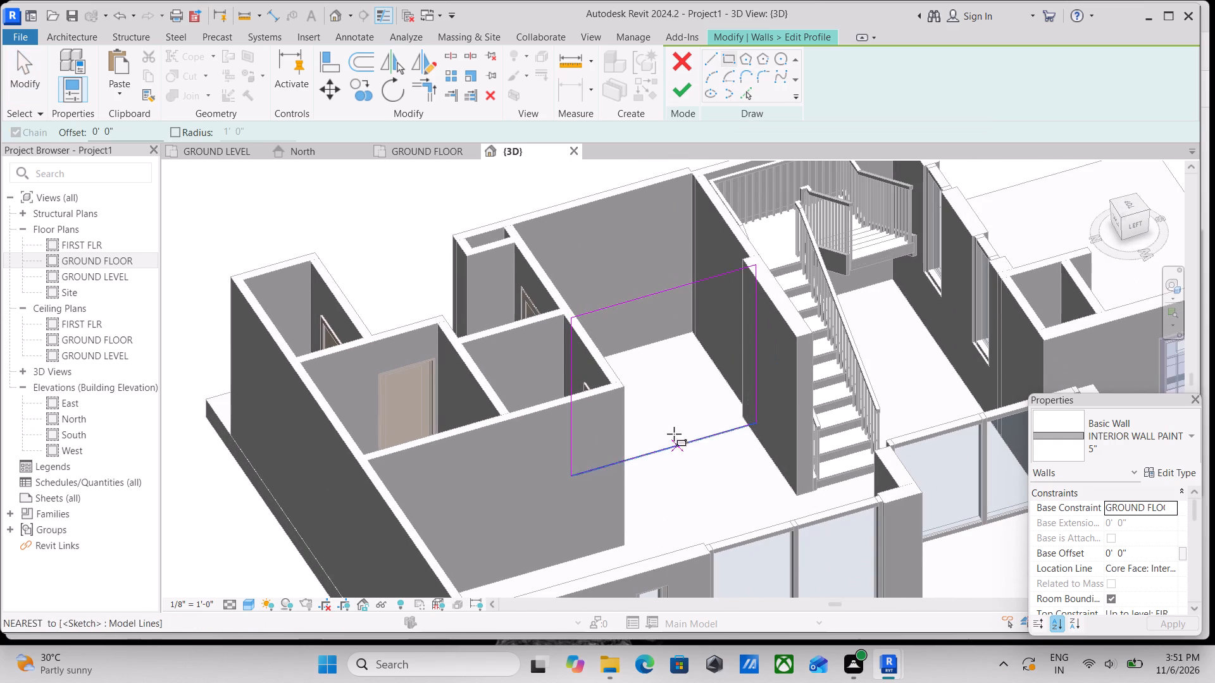
scroll(663, 430, "up", 4)
scroll(609, 433, "up", 3)
left_click(637, 448)
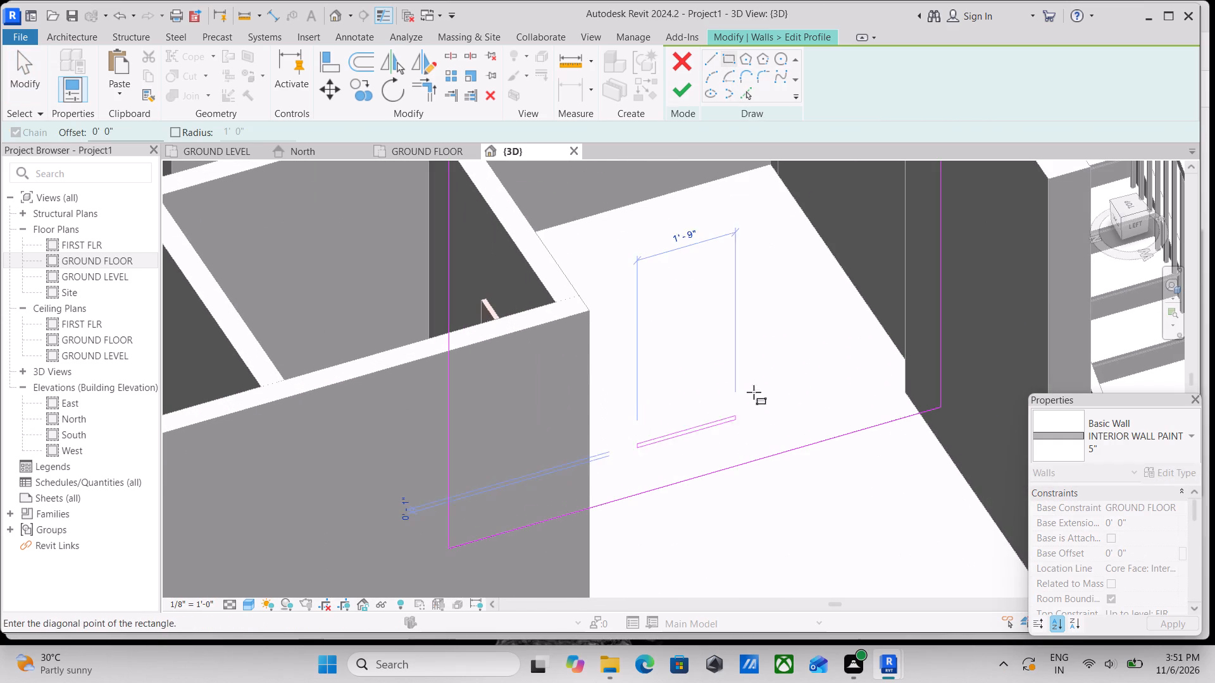
middle_click_drag(763, 380, 830, 414)
middle_click_drag(849, 304, 901, 380)
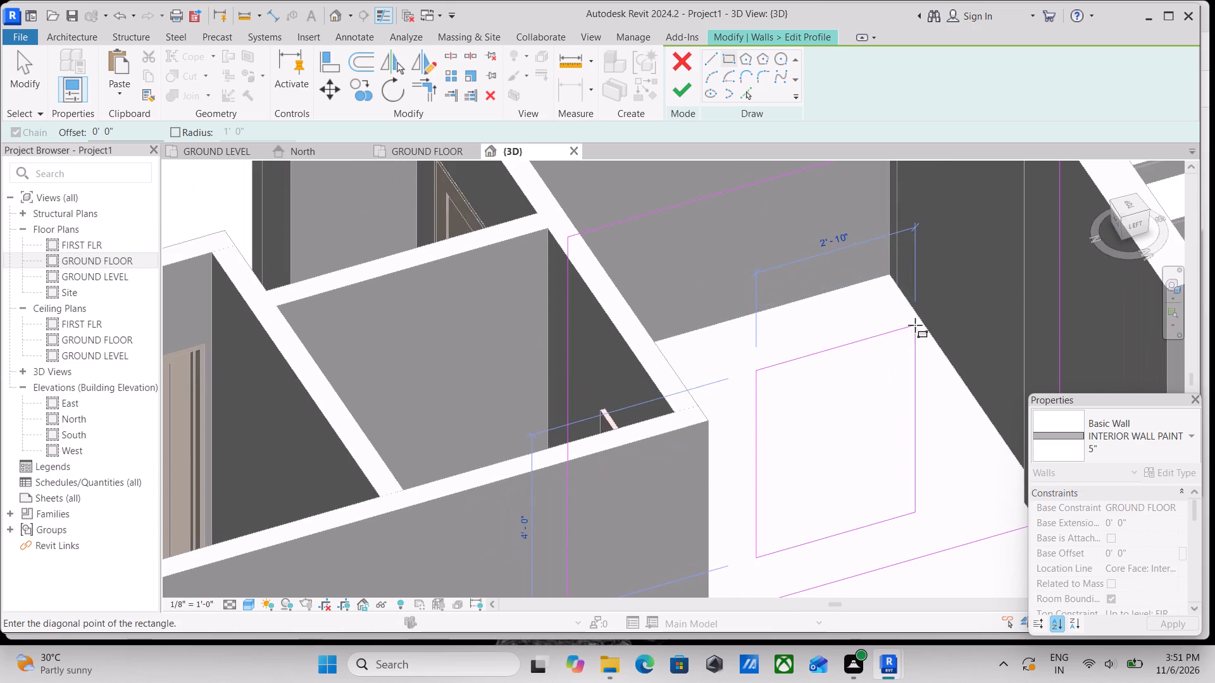
left_click(919, 245)
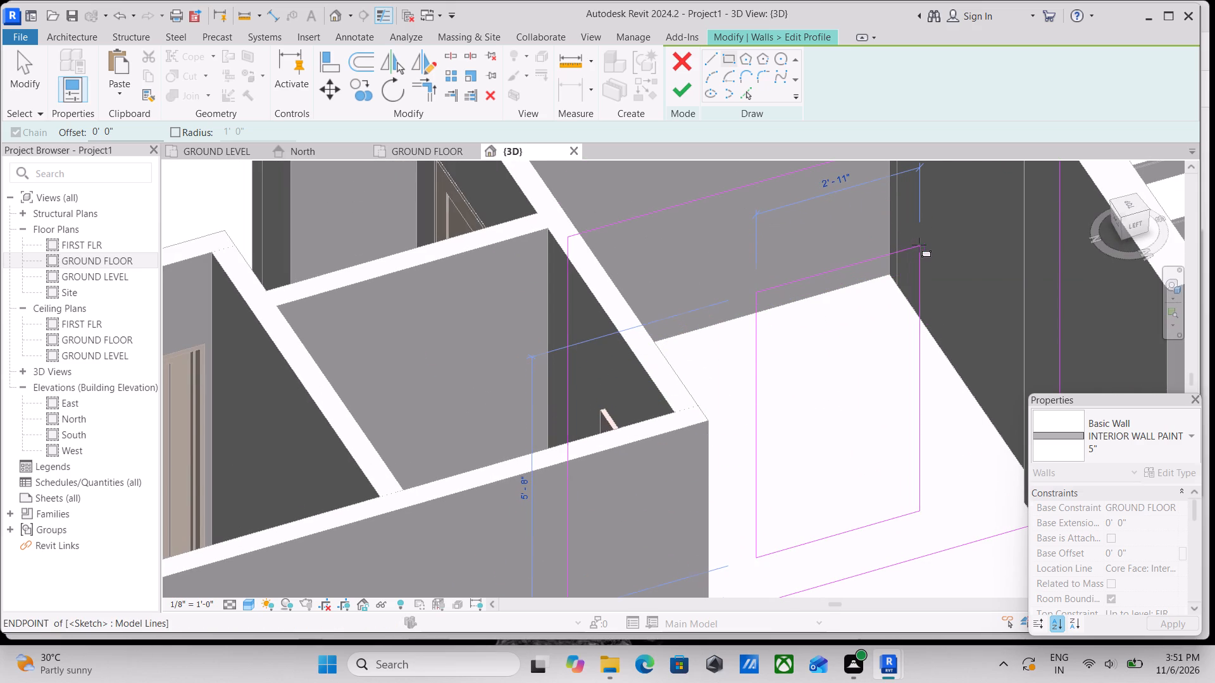
key("Escape")
key("Escape")
key("Escape")
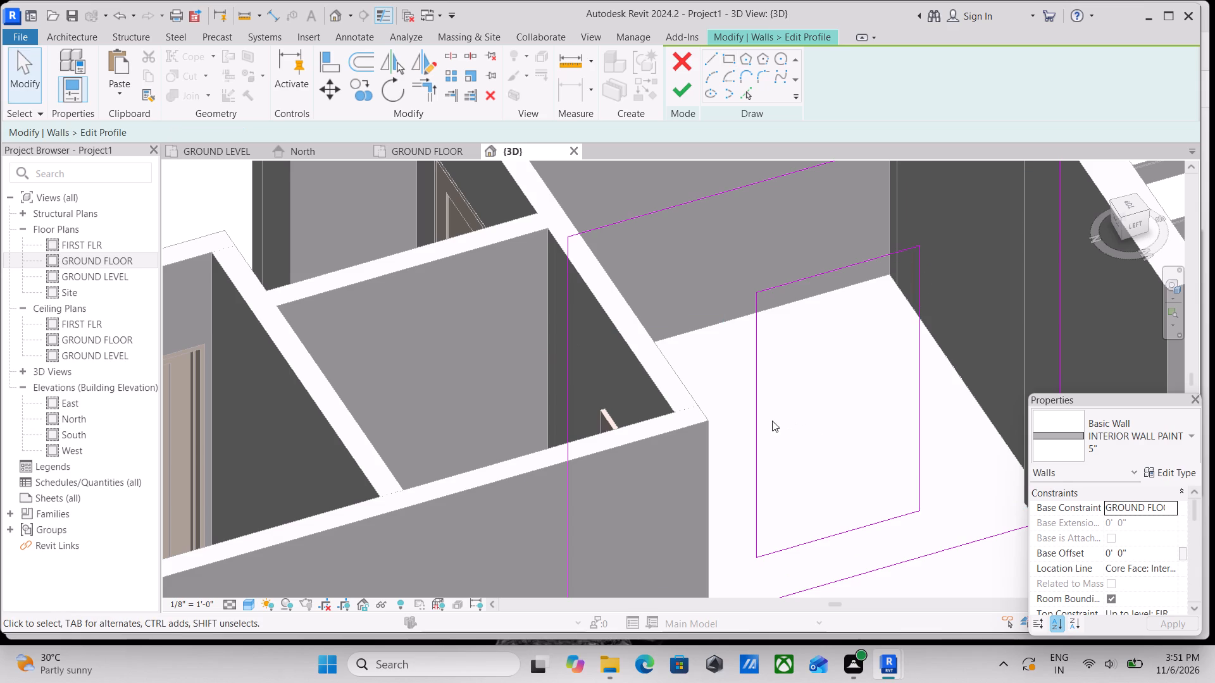
Nudge the rectangle's vertical edge nearest the WC outward until the opening is 3'-2 3/4" wide.
left_click(759, 421)
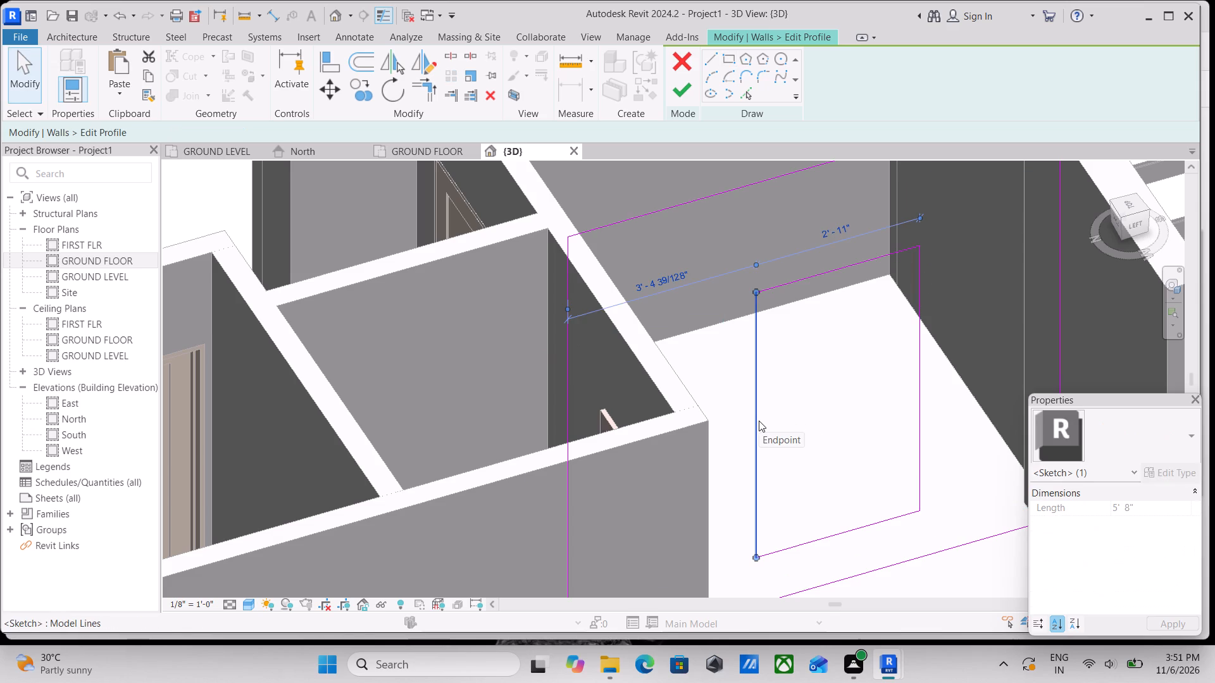
key("Left")
key("Left")
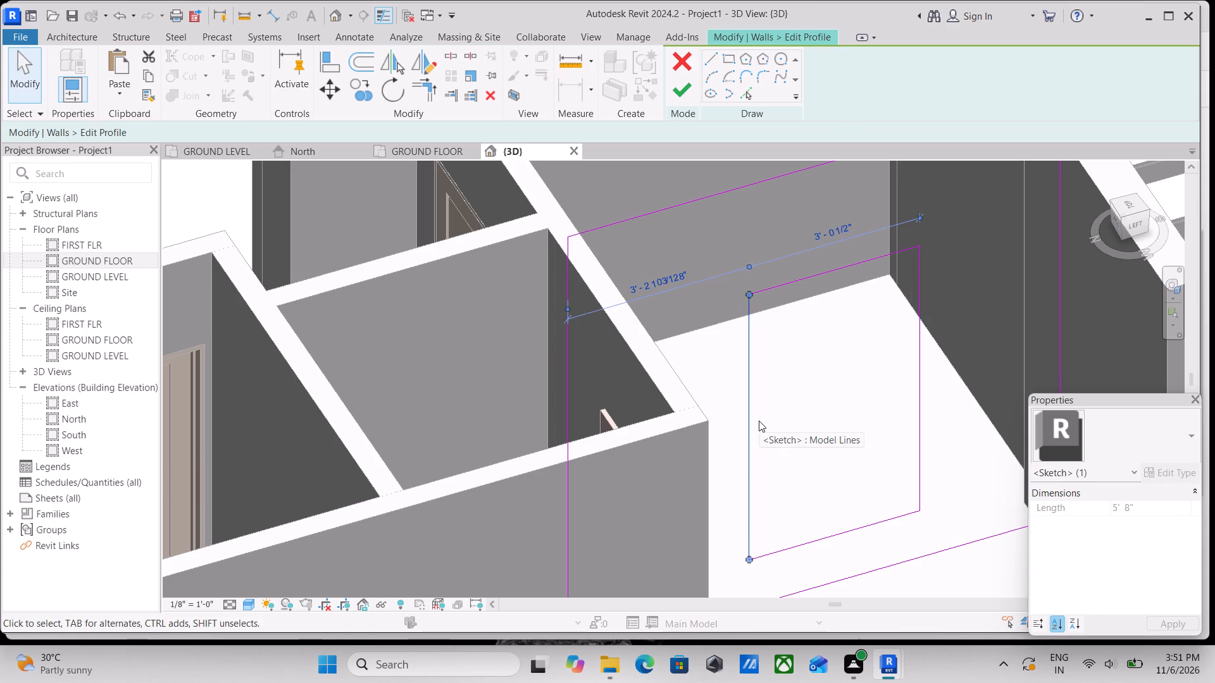
key("Left")
key("Left")
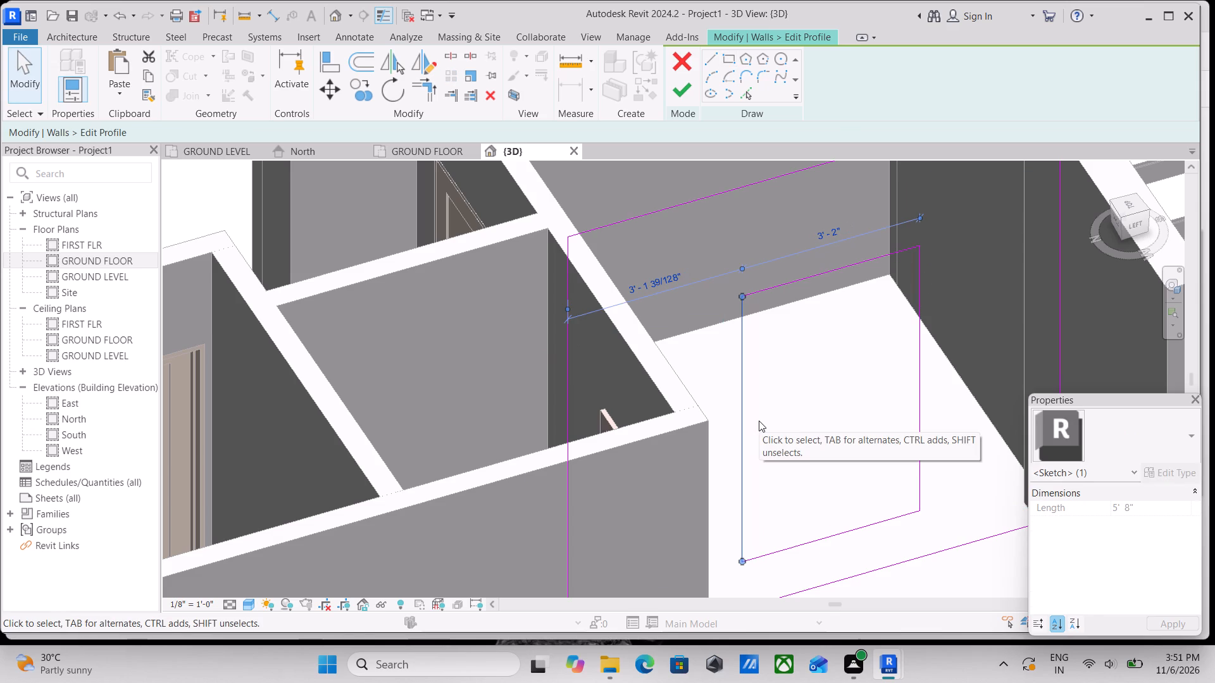
key("Left")
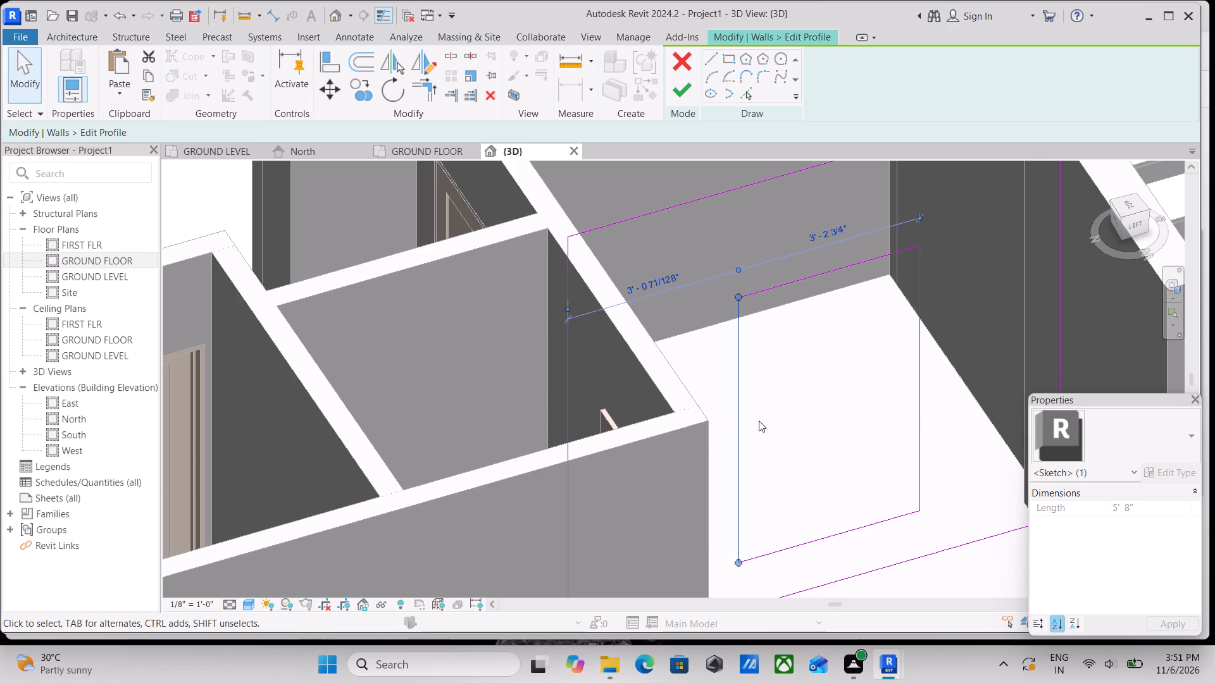
key("Escape")
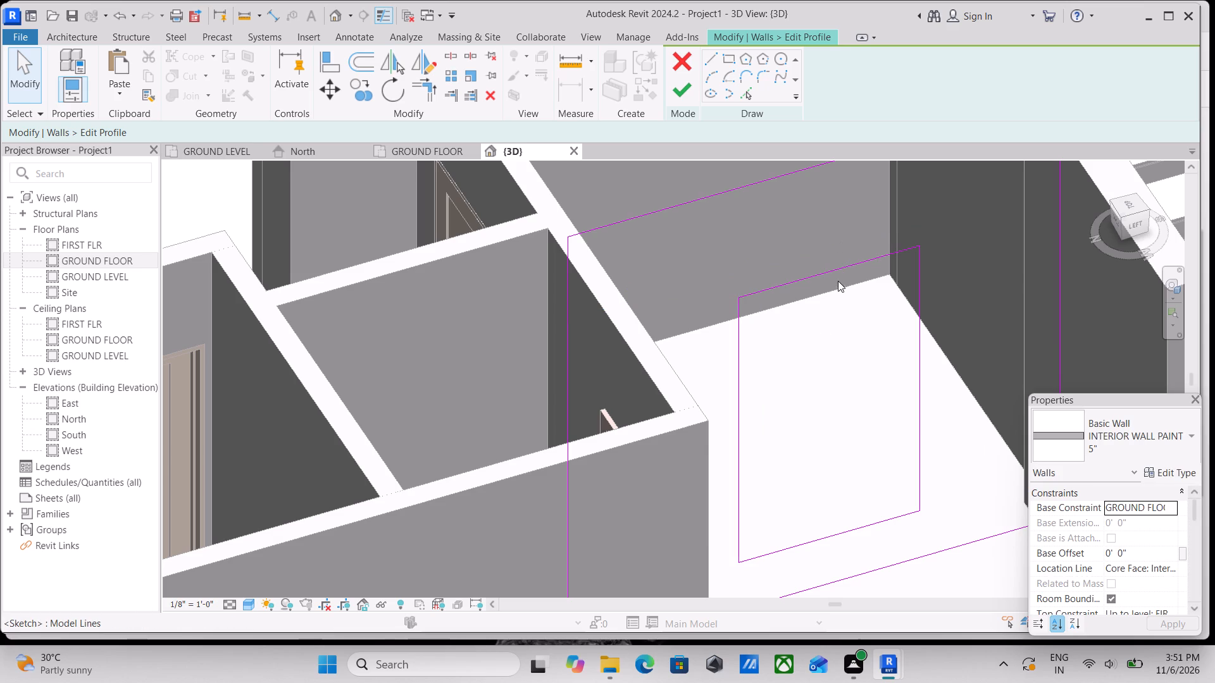
Delete the top edge of the sketched rectangular opening.
left_click(835, 269)
right_click(835, 269)
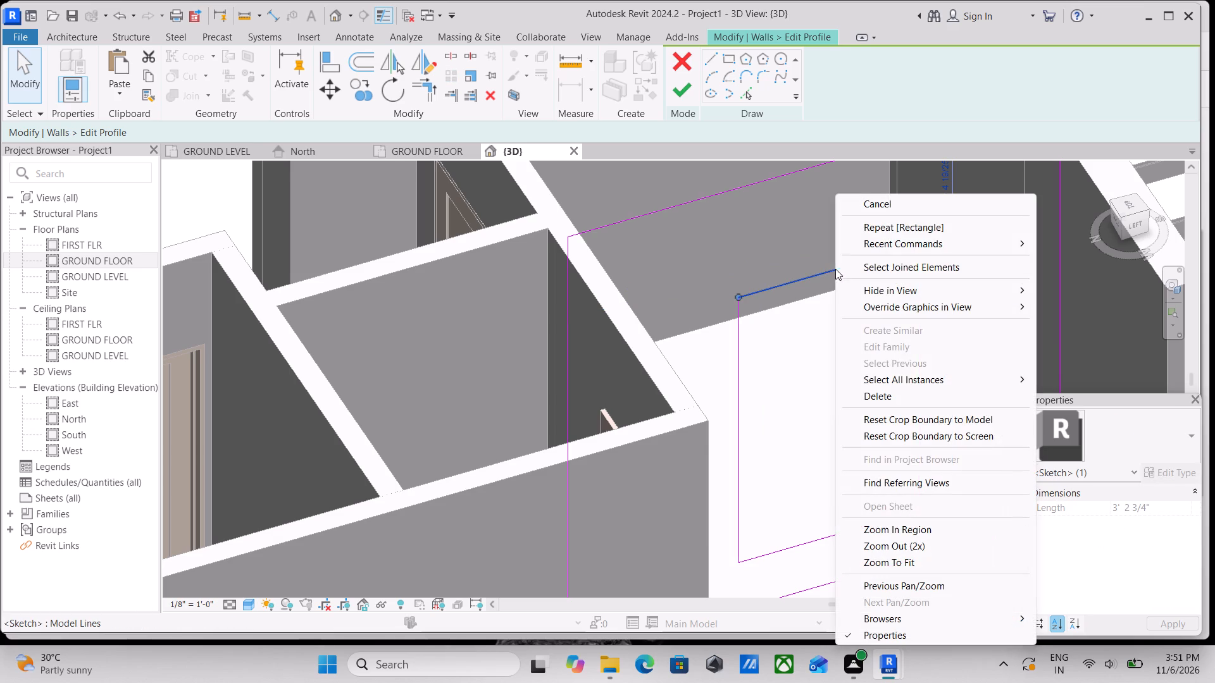
left_click(895, 396)
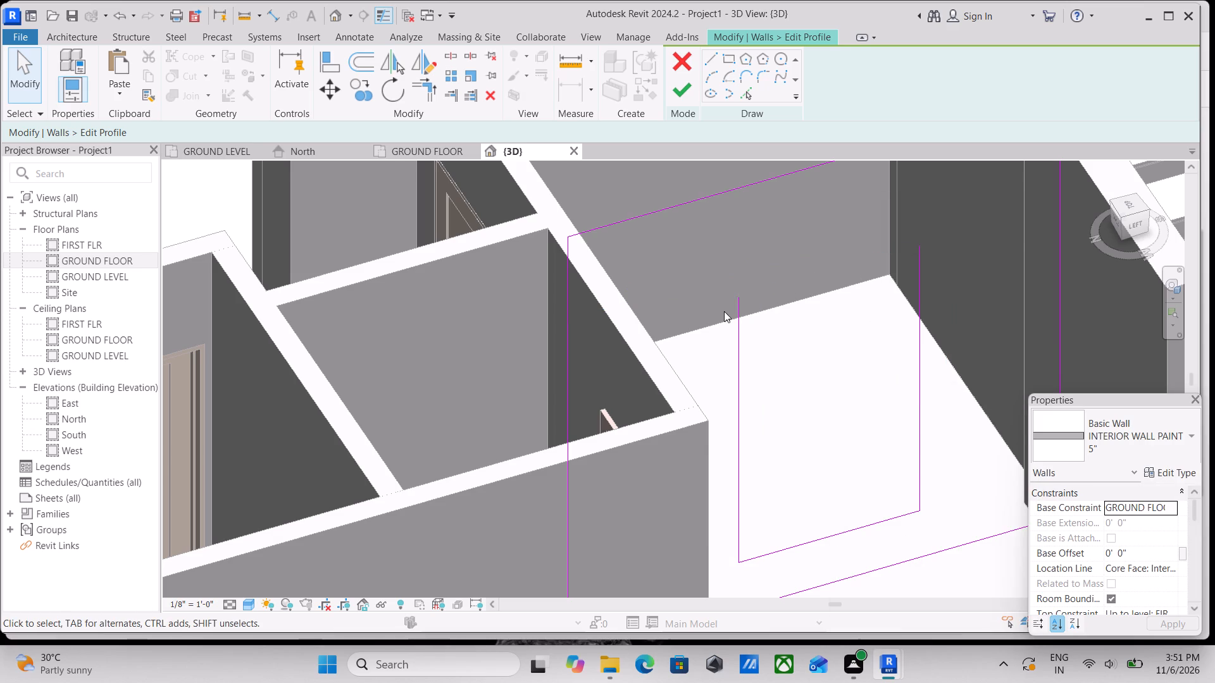
Shorten both vertical edges of the opening from their upper ends to the same height.
left_click(735, 307)
left_click_drag(740, 296, 739, 314)
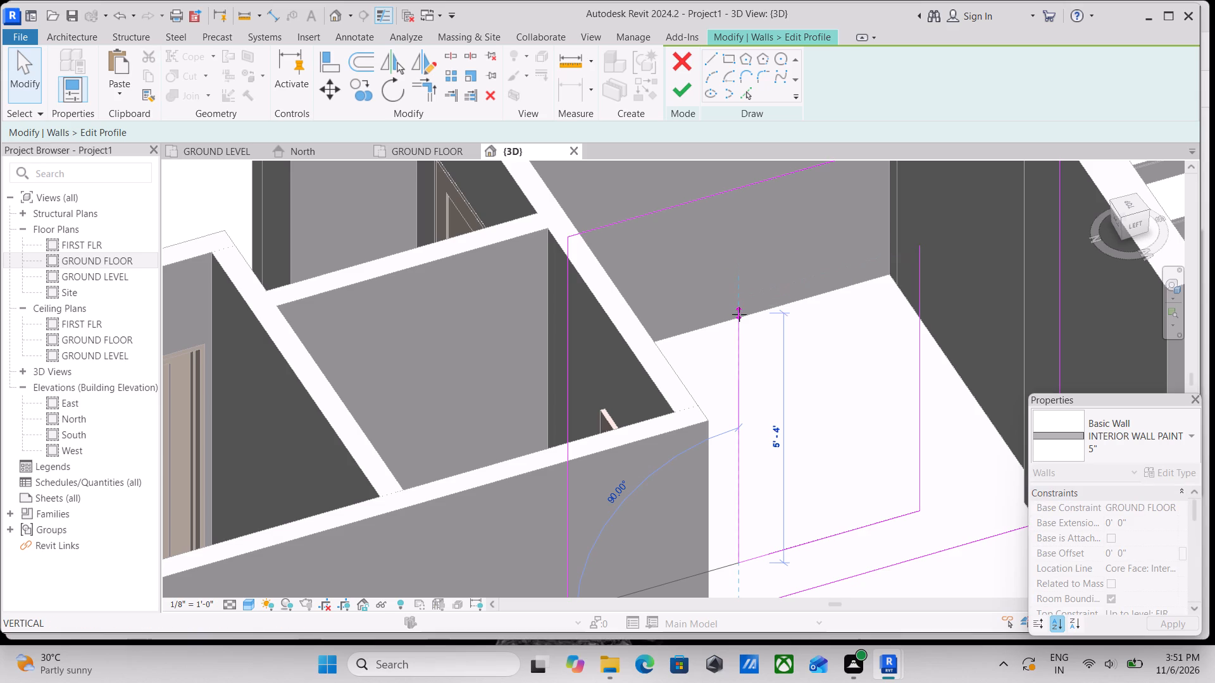
left_click_drag(739, 314, 739, 339)
key("Escape")
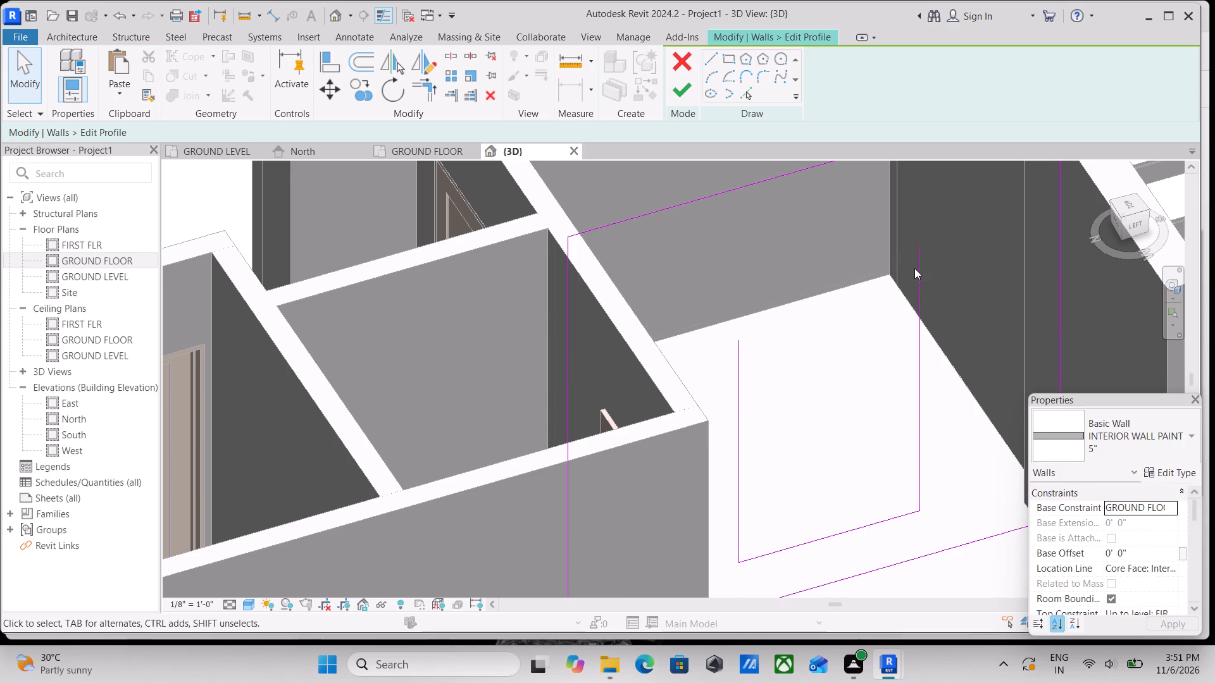
left_click(925, 278)
left_click_drag(923, 246, 923, 273)
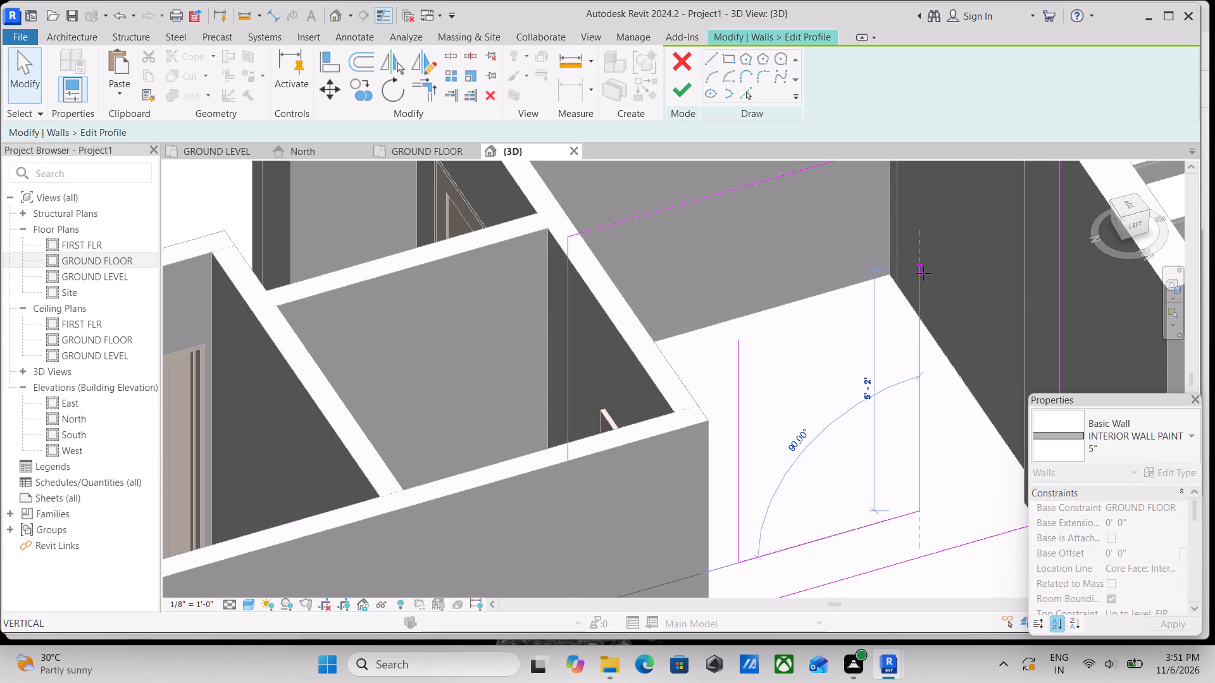
left_click_drag(923, 273, 924, 290)
key("Escape")
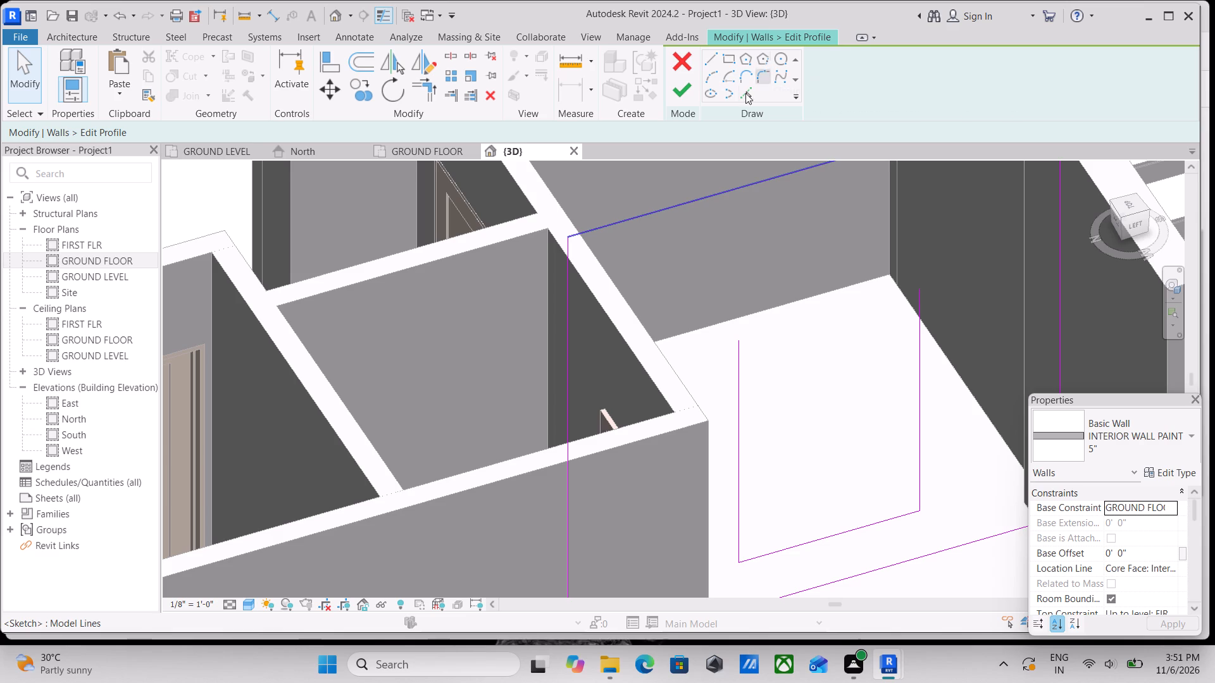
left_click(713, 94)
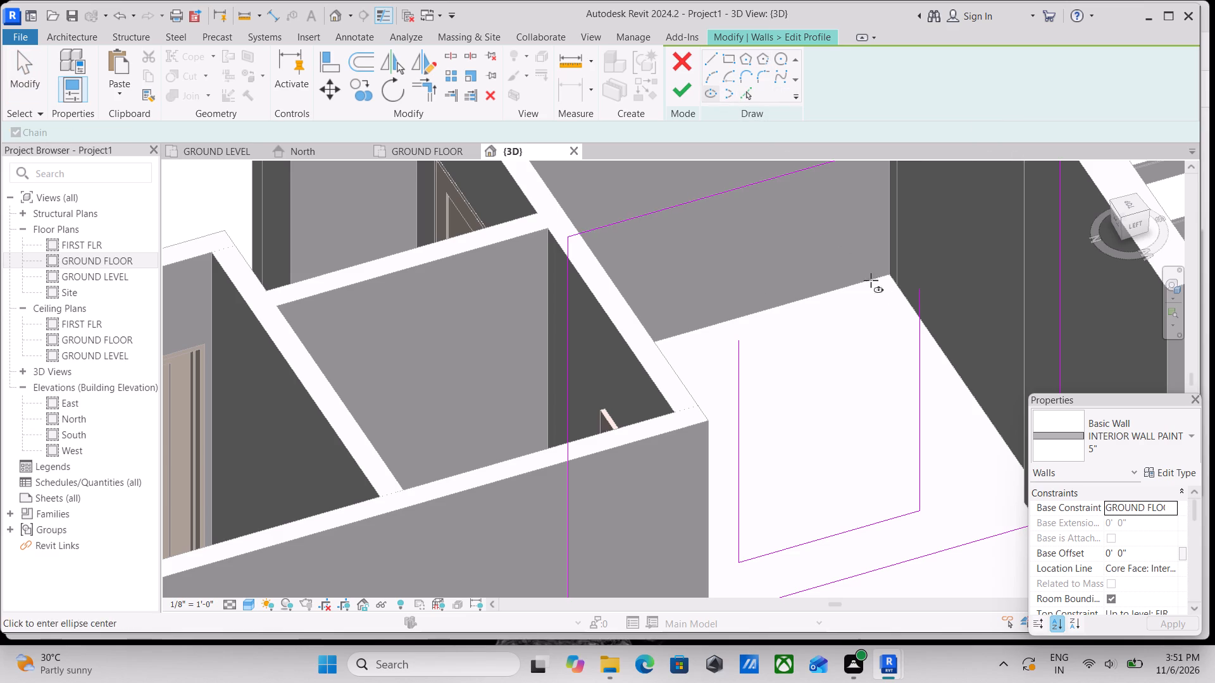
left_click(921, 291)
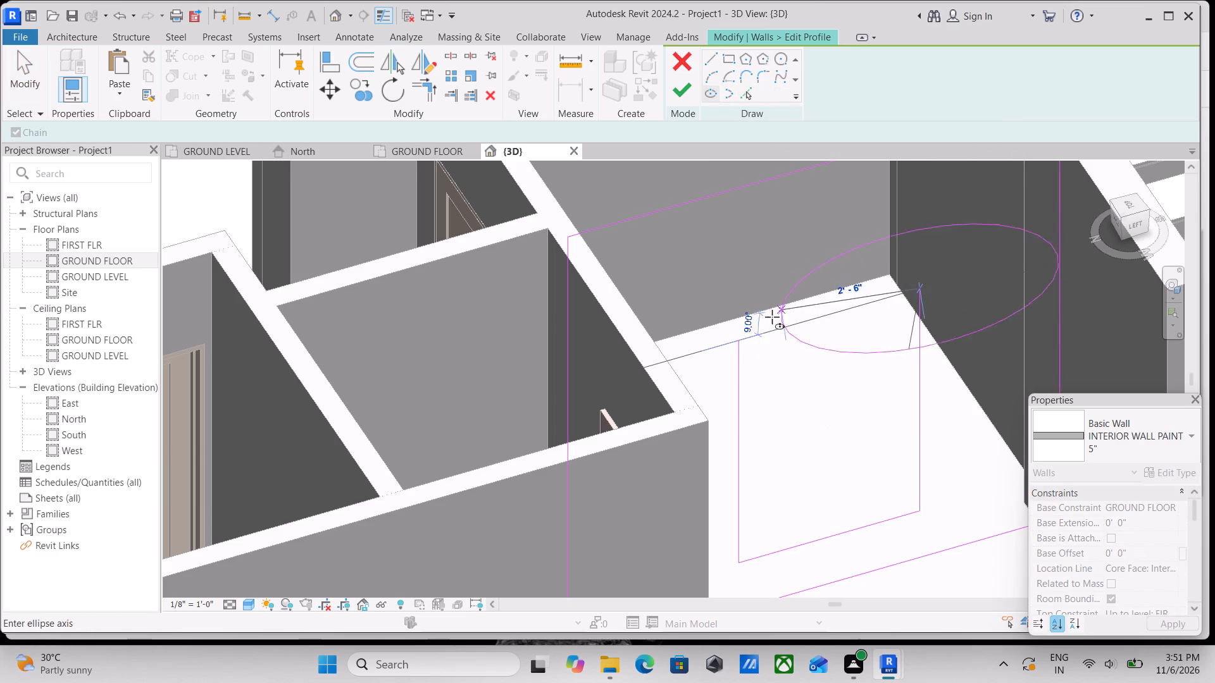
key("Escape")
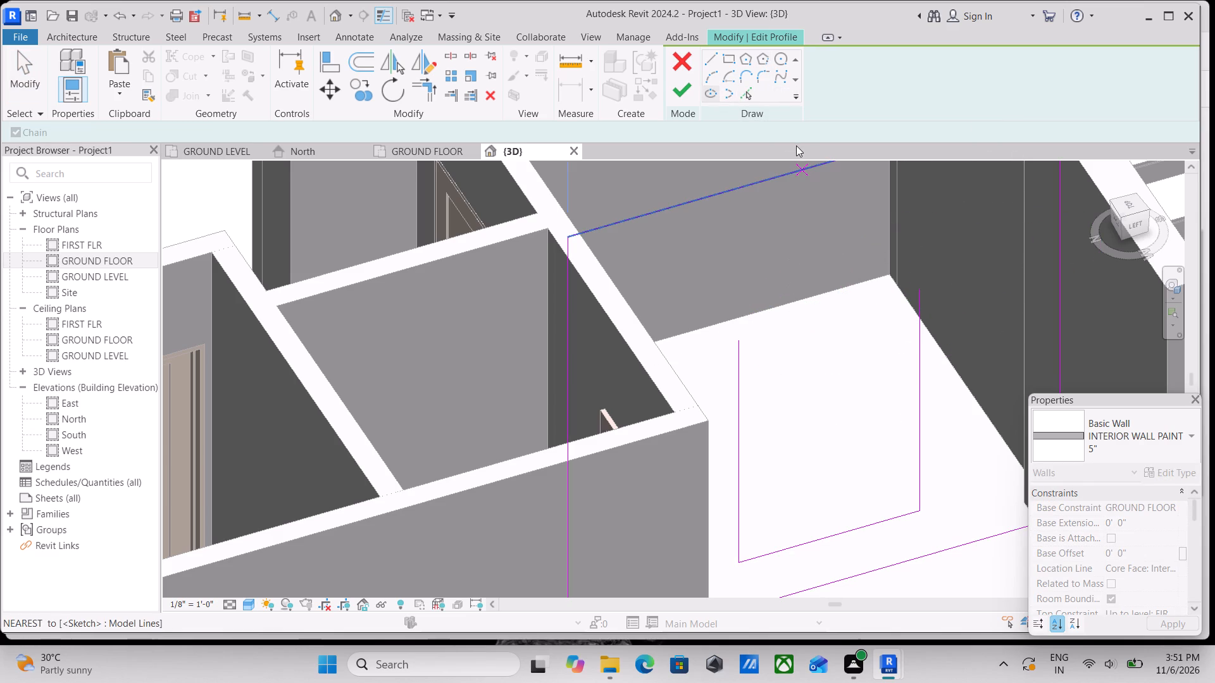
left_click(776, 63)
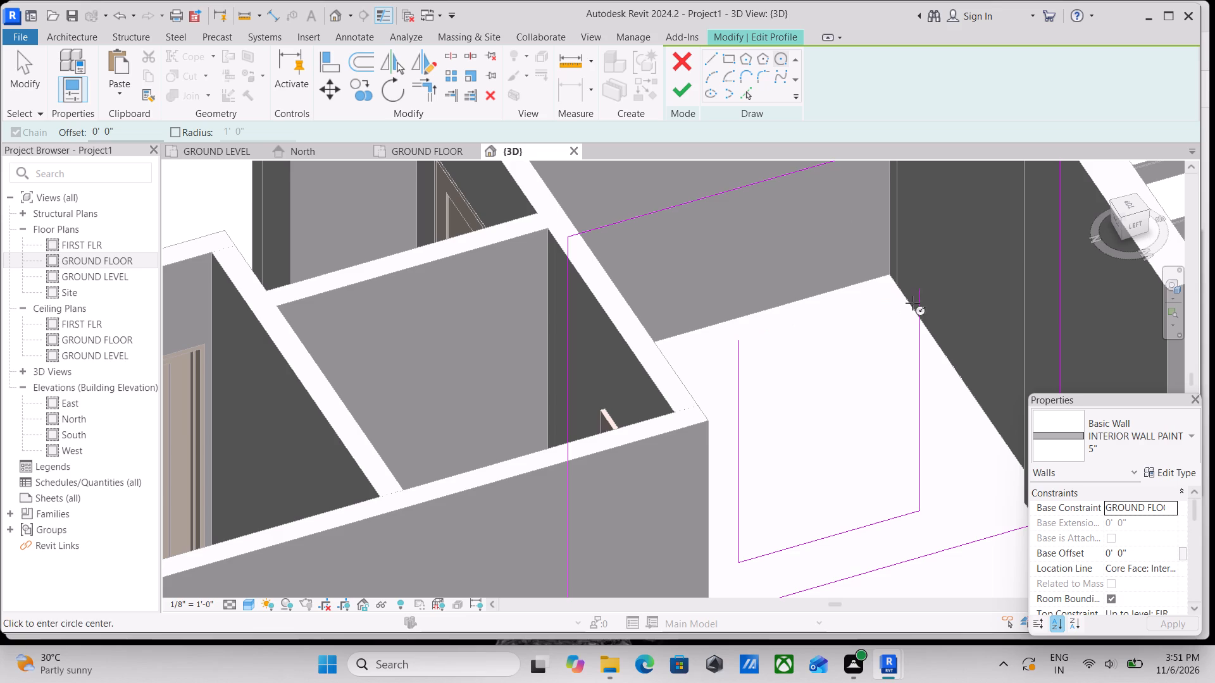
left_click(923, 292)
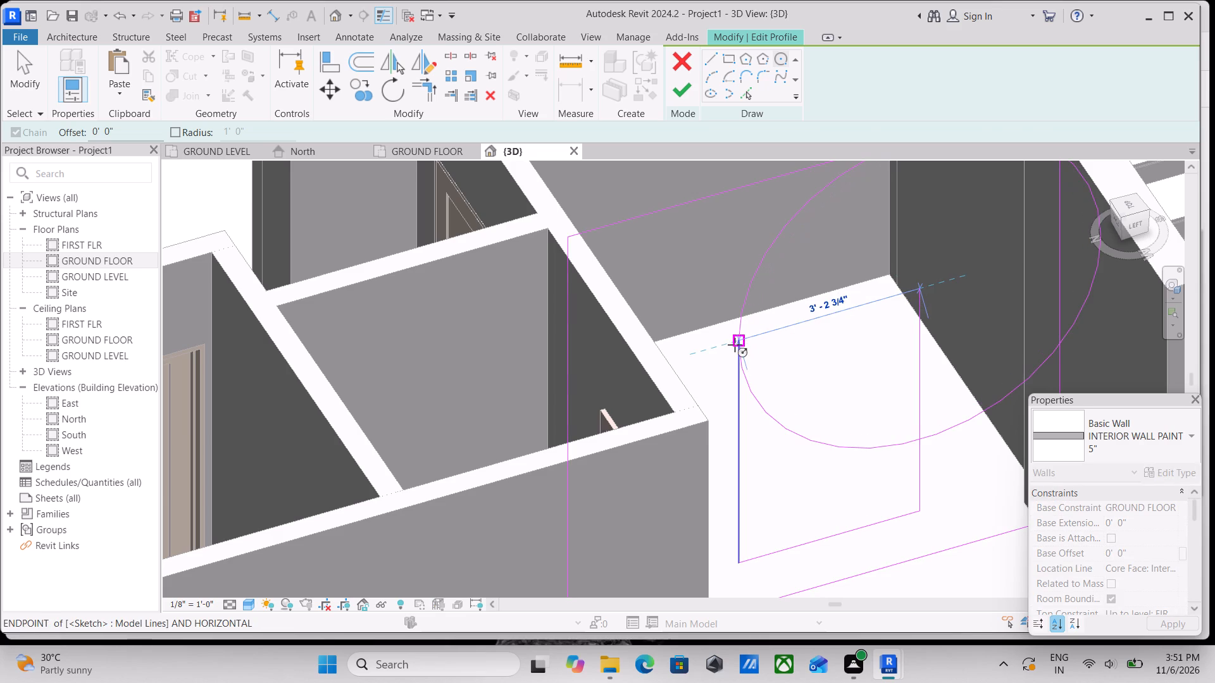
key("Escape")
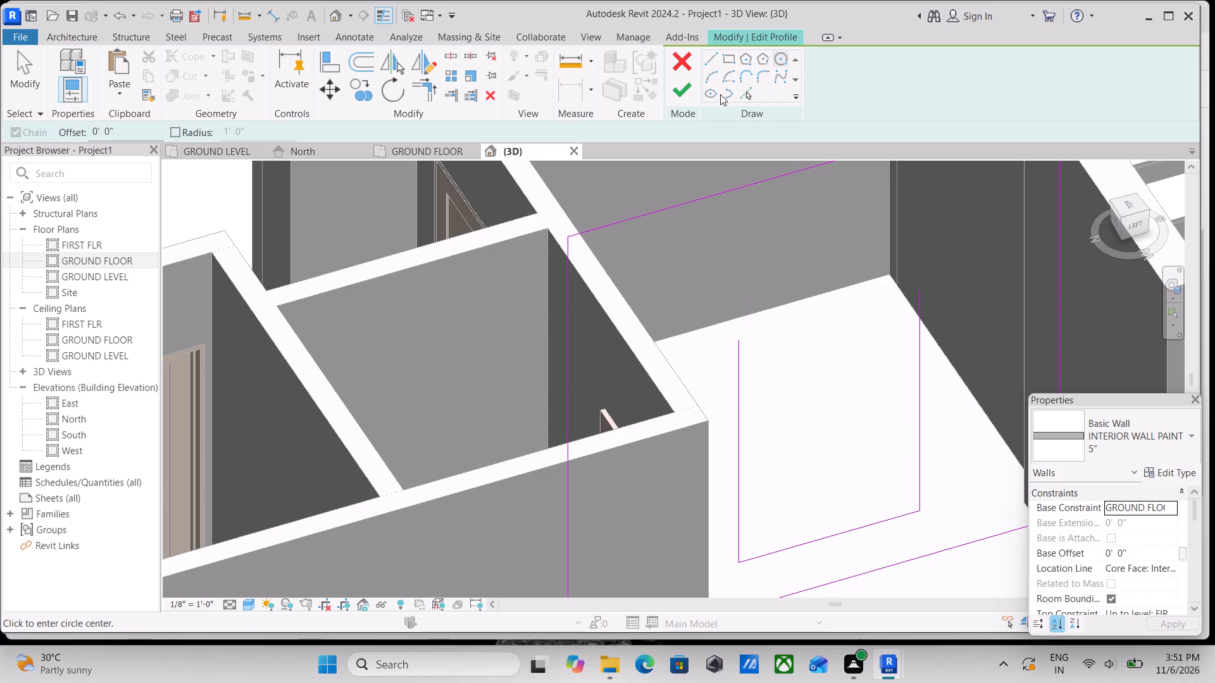
Close the top of the kitchen wall opening with an upward-arching partial ellipse between the upper ends of its vertical edges.
left_click(728, 99)
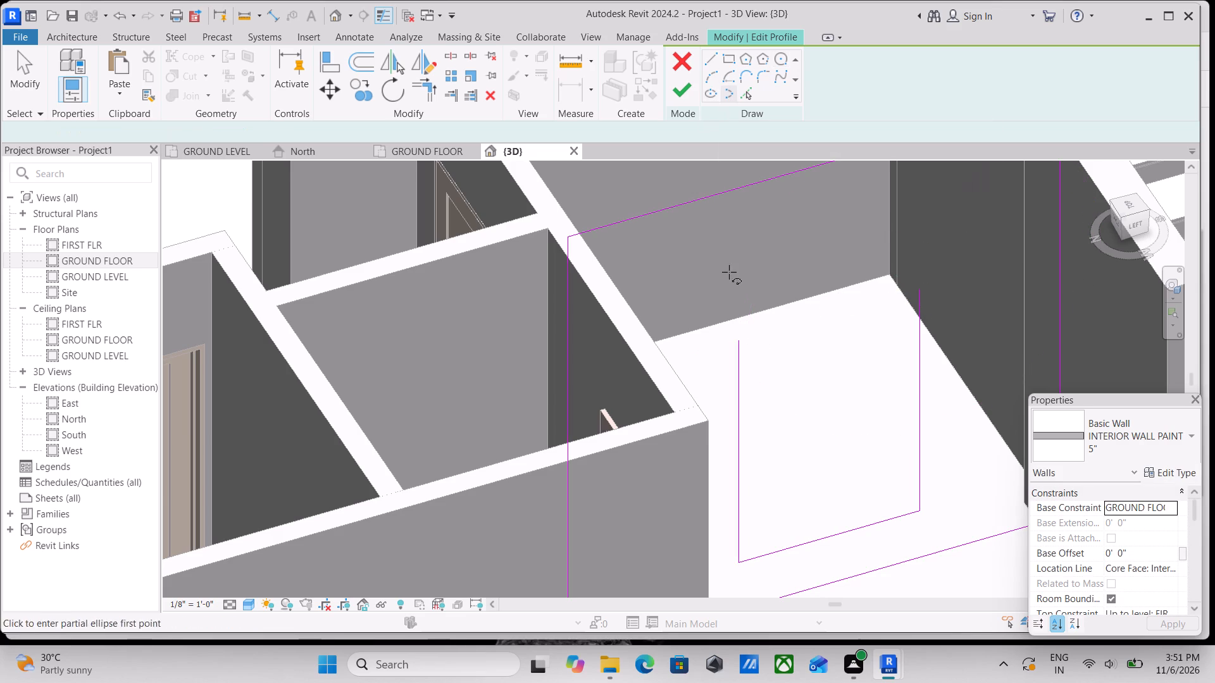
left_click(919, 292)
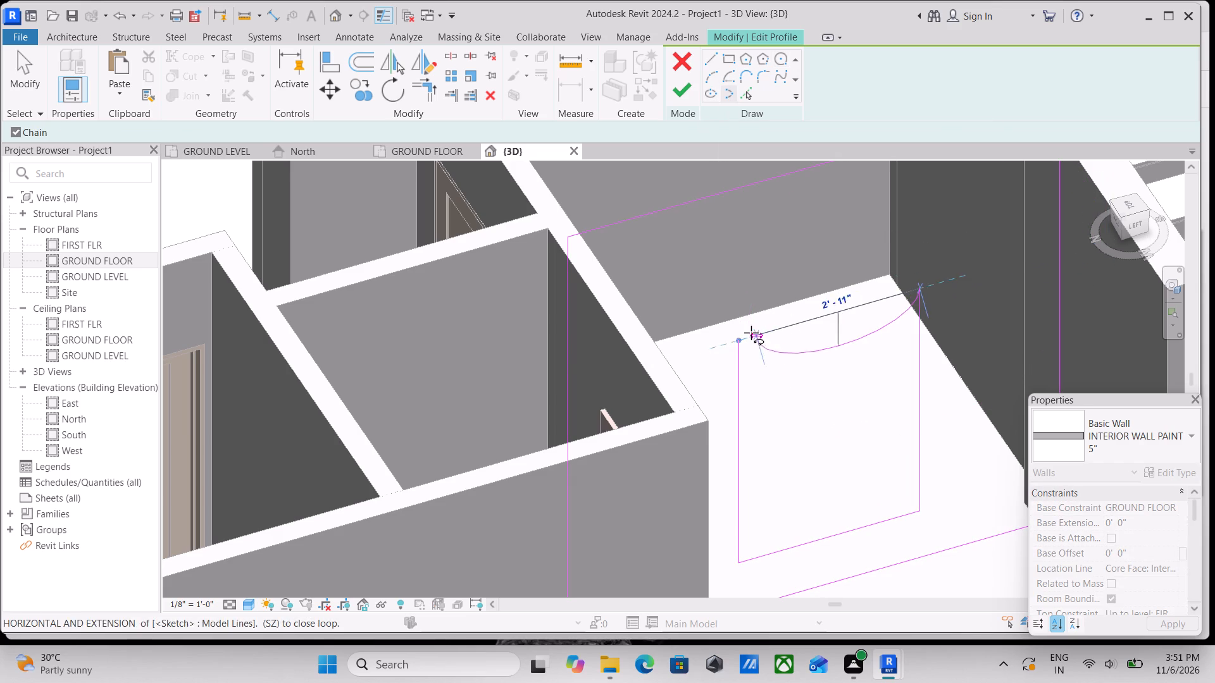
left_click(740, 335)
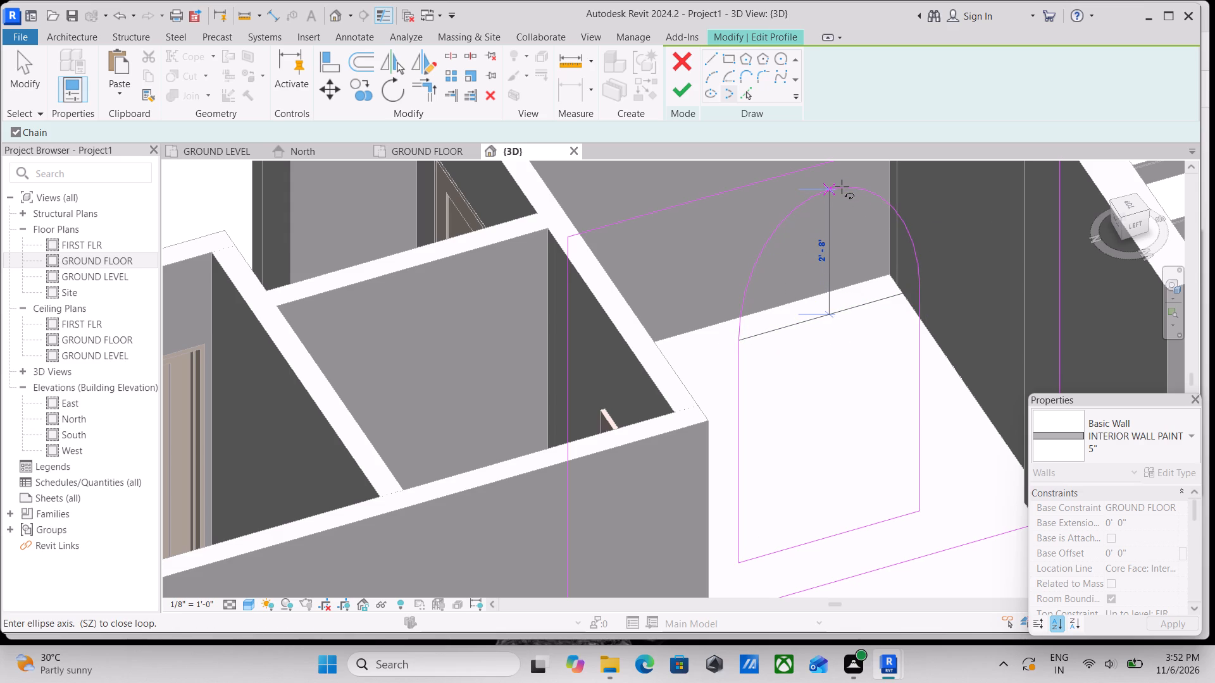
left_click(837, 202)
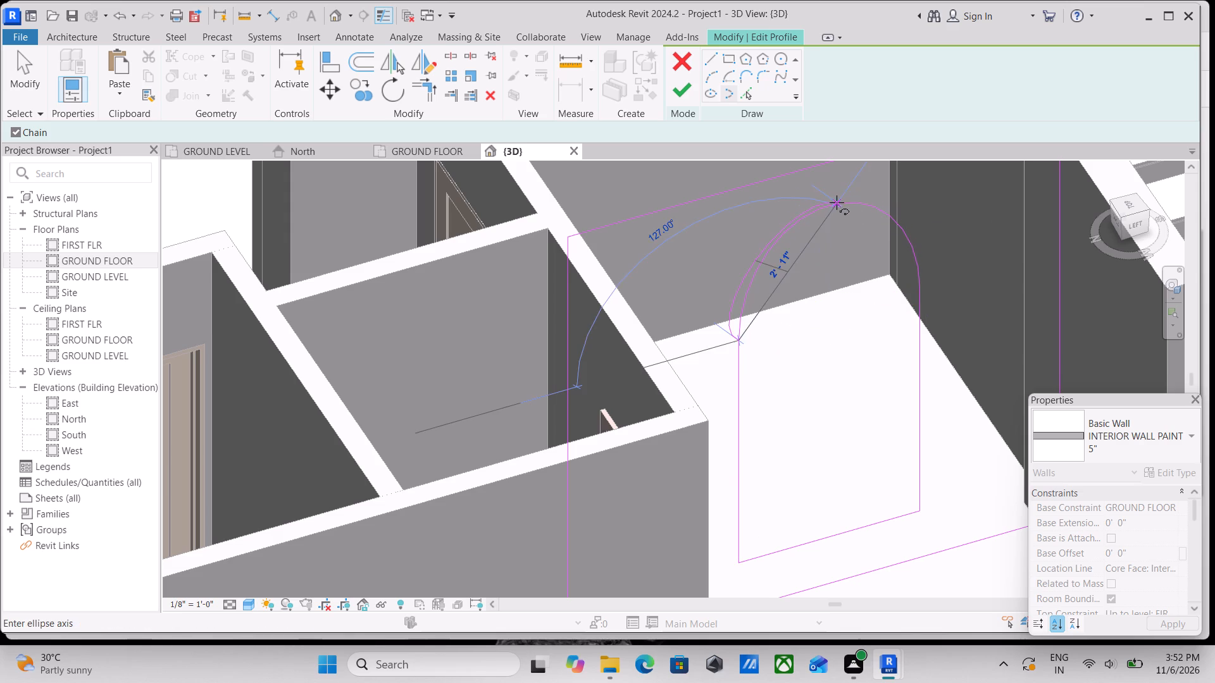
key("Escape")
scroll(828, 353, "down", 3)
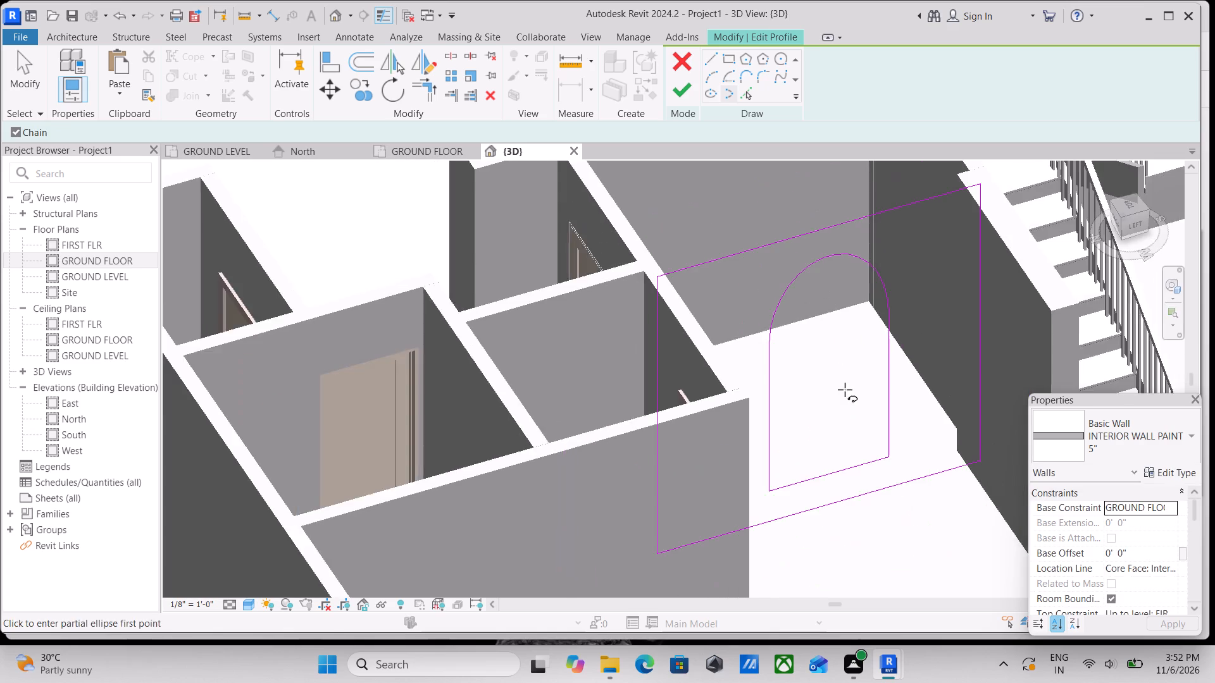
middle_click_drag(845, 393, 684, 328)
key("Escape")
Nudge the opening's bottom edge down until it sits about 6.7 inches above the wall profile's base line.
scroll(685, 429, "up", 6)
left_click(682, 390)
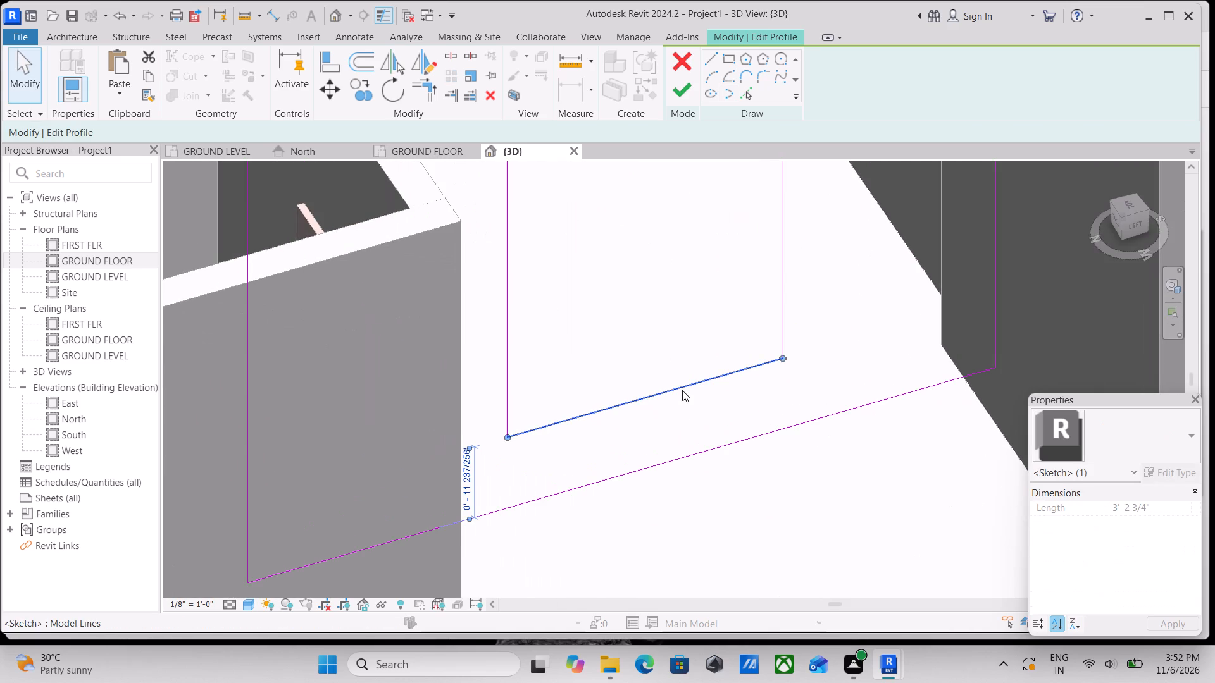
key("Down")
key("Down")
key("Down")
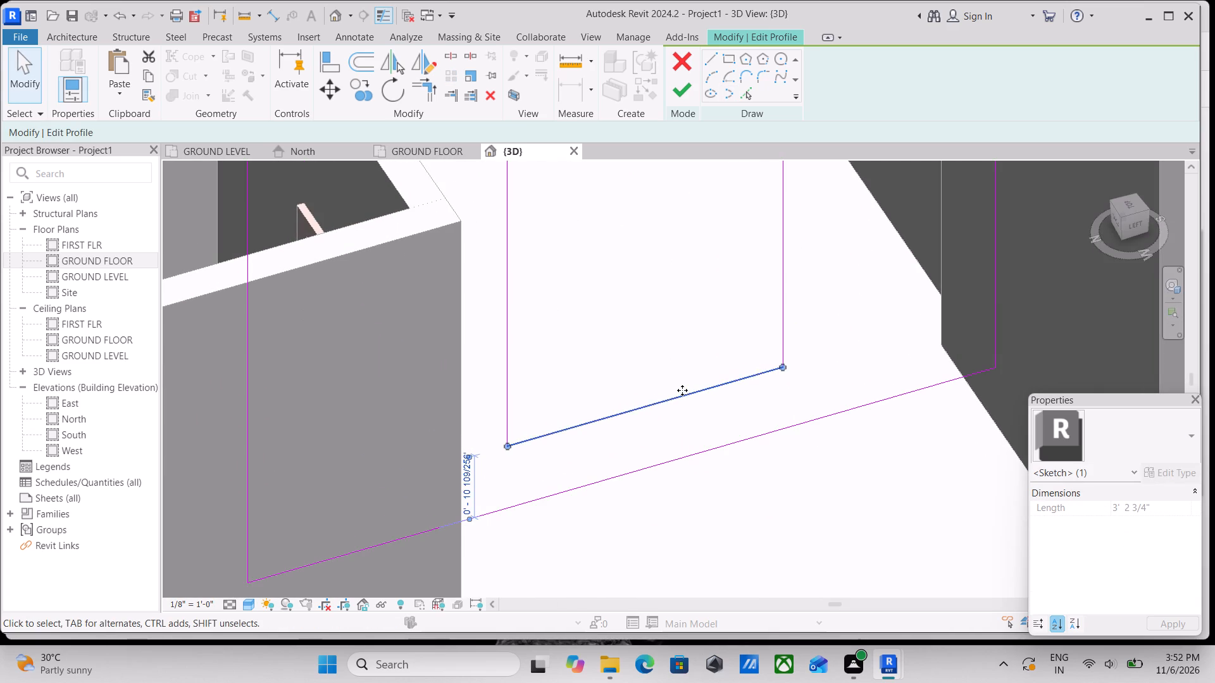
key("Down")
key("Down")
key("Down")
key("Down")
key("Down")
key("Down")
key("Down")
key("Down")
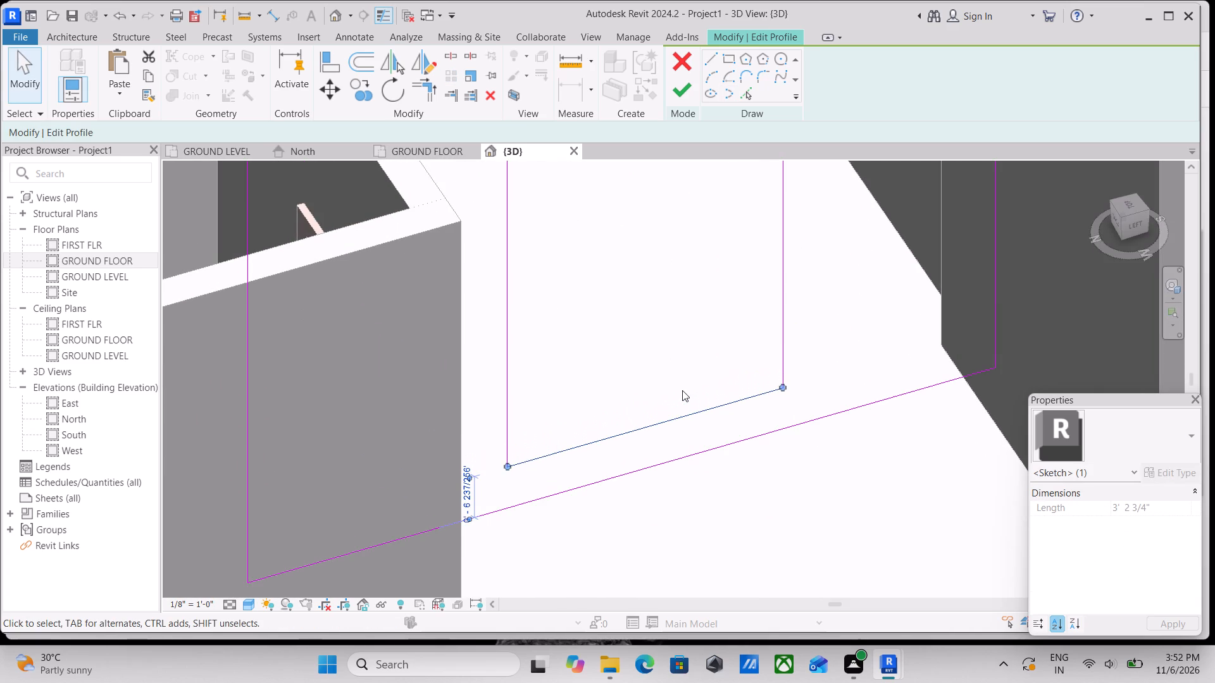
key("Down")
key("Down")
key("Down")
key("Down")
scroll(682, 390, "down", 2)
middle_click_drag(682, 390, 707, 453)
key("Up")
key("Up")
key("Up")
scroll(709, 434, "down", 2)
key("Up")
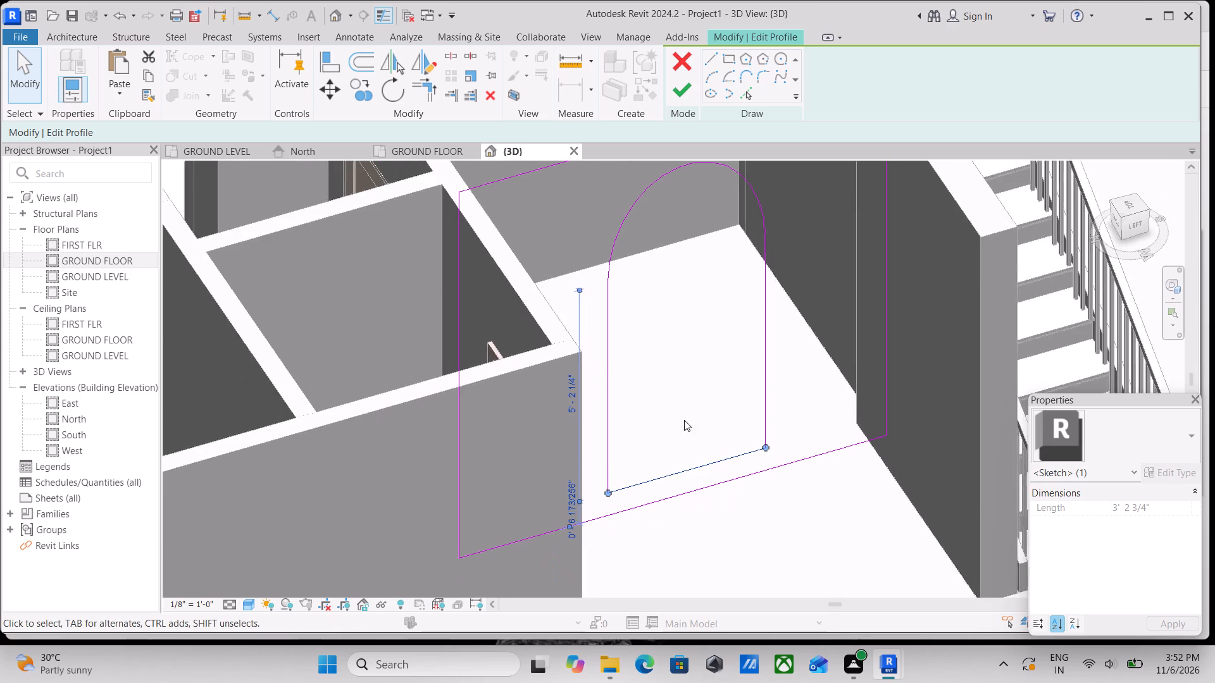
Finish the kitchen wall's profile edit to cut the arched opening.
middle_click_drag(690, 435, 708, 549)
left_click(682, 79)
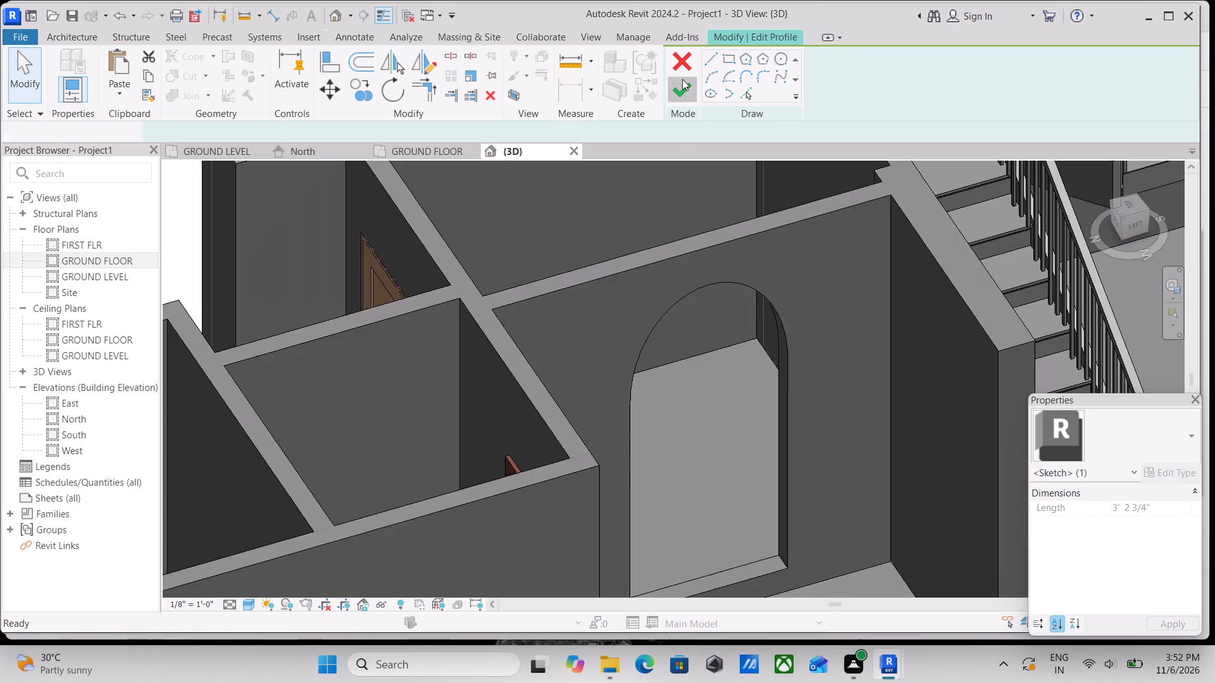
scroll(698, 366, "down", 1)
middle_click_drag(698, 366, 622, 336)
key("Escape")
Examine the arched opening in the kitchen wall from several angles, including its relation to the stairs and WC.
middle_click_drag(677, 406, 594, 401)
scroll(594, 400, "down", 3)
middle_click_drag(627, 419, 623, 252, "shift")
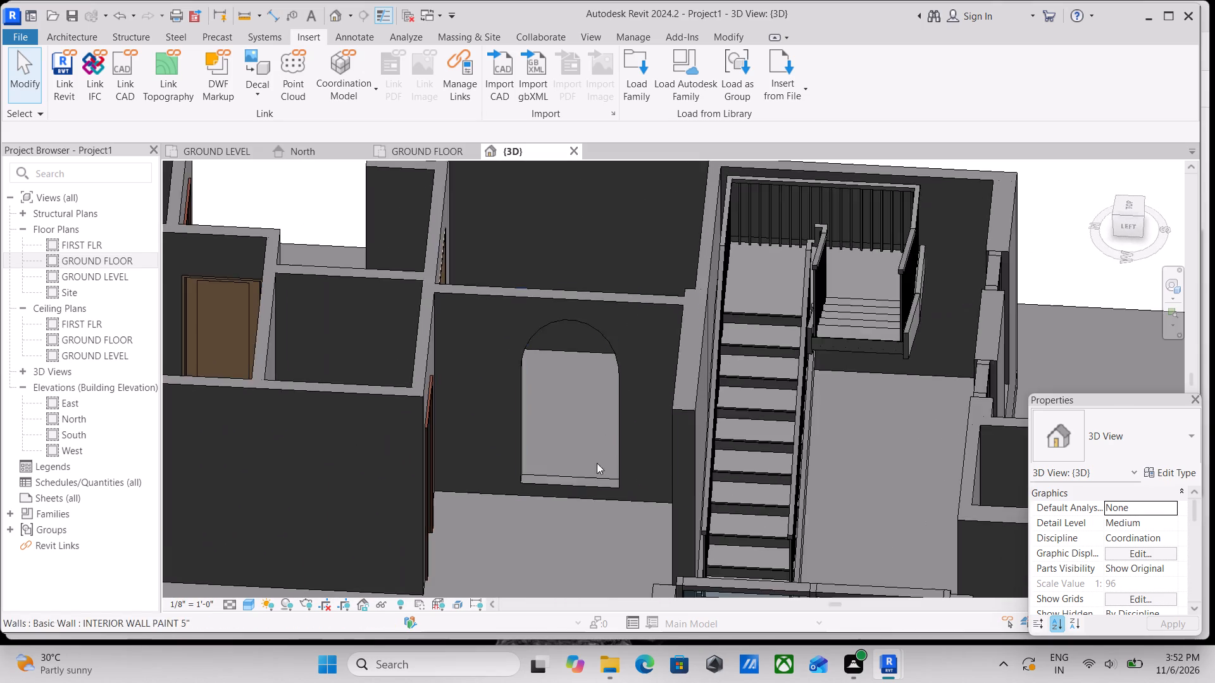
middle_click_drag(592, 472, 637, 421, "shift")
middle_click_drag(601, 397, 702, 546)
middle_click_drag(659, 454, 707, 497, "shift")
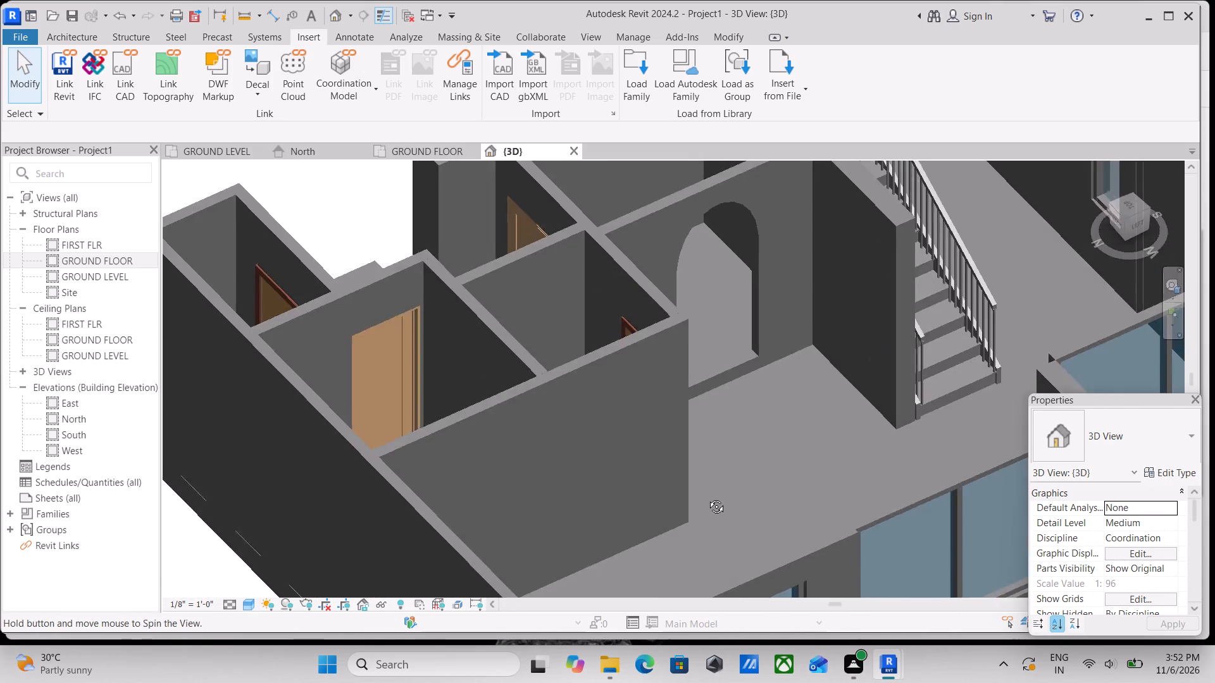
middle_click_drag(707, 497, 710, 500, "shift")
middle_click_drag(678, 443, 728, 529)
scroll(791, 385, "up", 2)
scroll(668, 423, "up", 1)
middle_click_drag(666, 422, 668, 471)
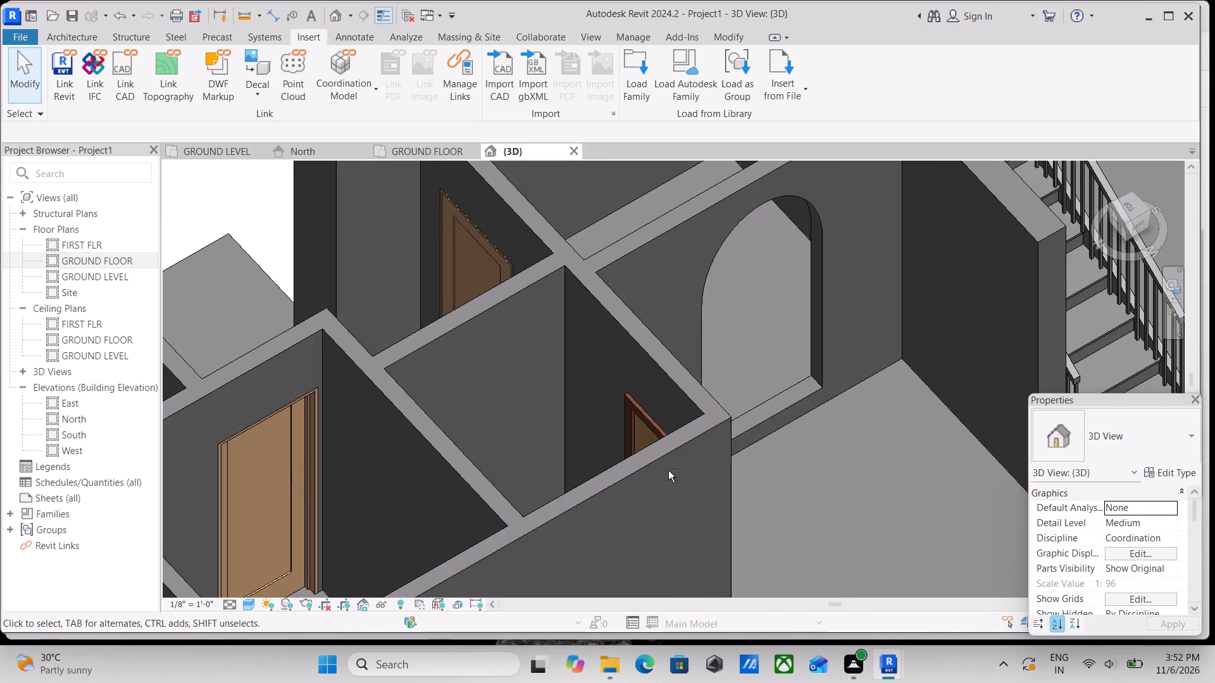
Review the ground floor's walls, interior doors and staircase from other sides and from above.
scroll(668, 471, "down", 1)
middle_click_drag(668, 471, 542, 508)
middle_click_drag(540, 506, 678, 318)
middle_click_drag(661, 364, 666, 418, "shift")
middle_click_drag(691, 452, 692, 343)
middle_click_drag(721, 422, 681, 501)
middle_click_drag(654, 493, 677, 445)
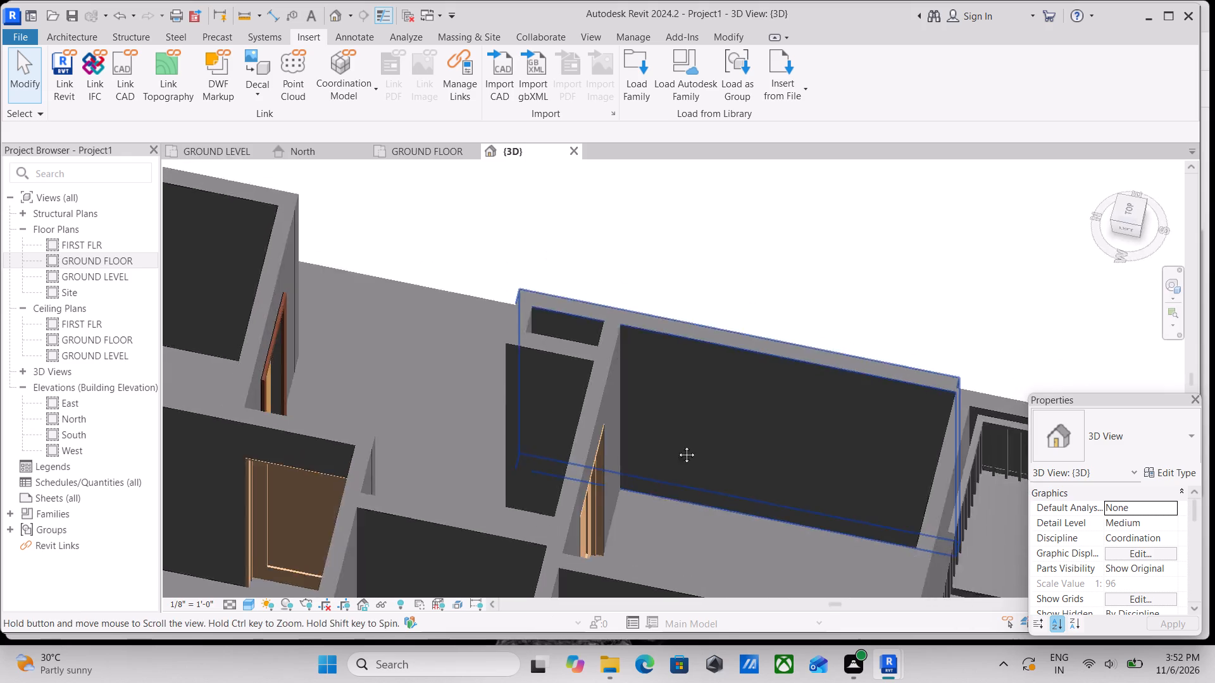
middle_click_drag(677, 445, 833, 266)
middle_click_drag(748, 359, 701, 434, "shift")
middle_click_drag(690, 439, 823, 290)
middle_click_drag(799, 360, 733, 433, "shift")
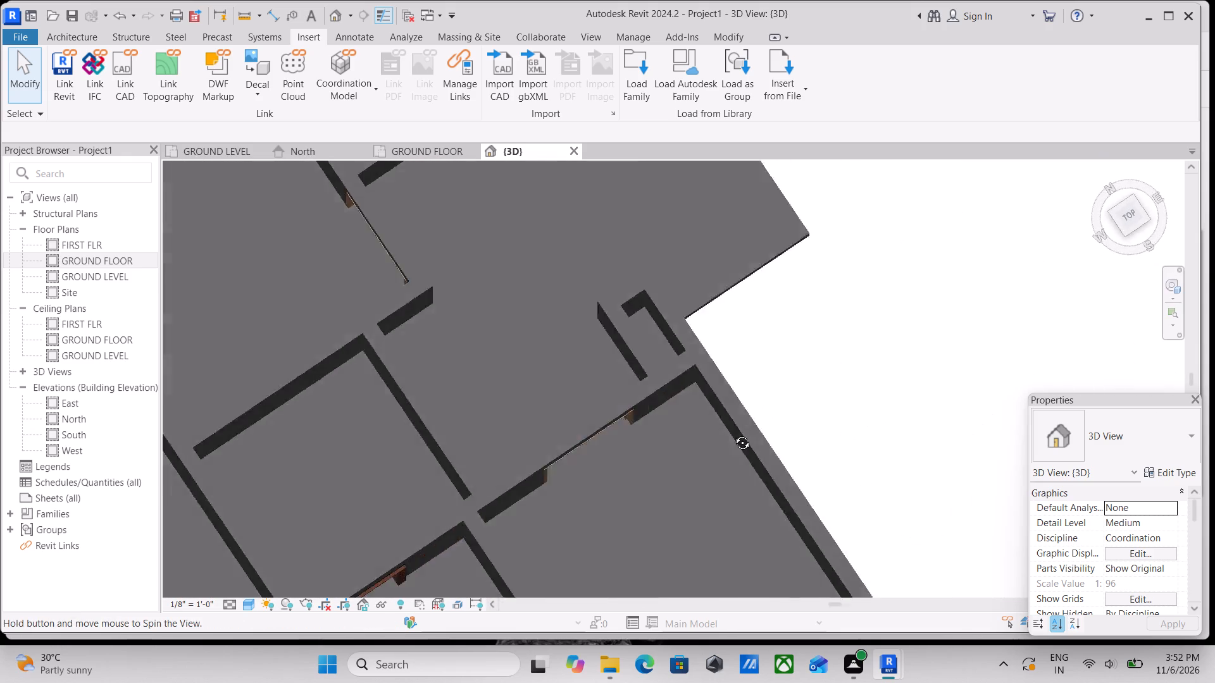
middle_click_drag(733, 433, 730, 436, "shift")
middle_click_drag(674, 436, 811, 257)
scroll(675, 388, "up", 1)
middle_click_drag(675, 379, 785, 313)
scroll(790, 309, "down", 4)
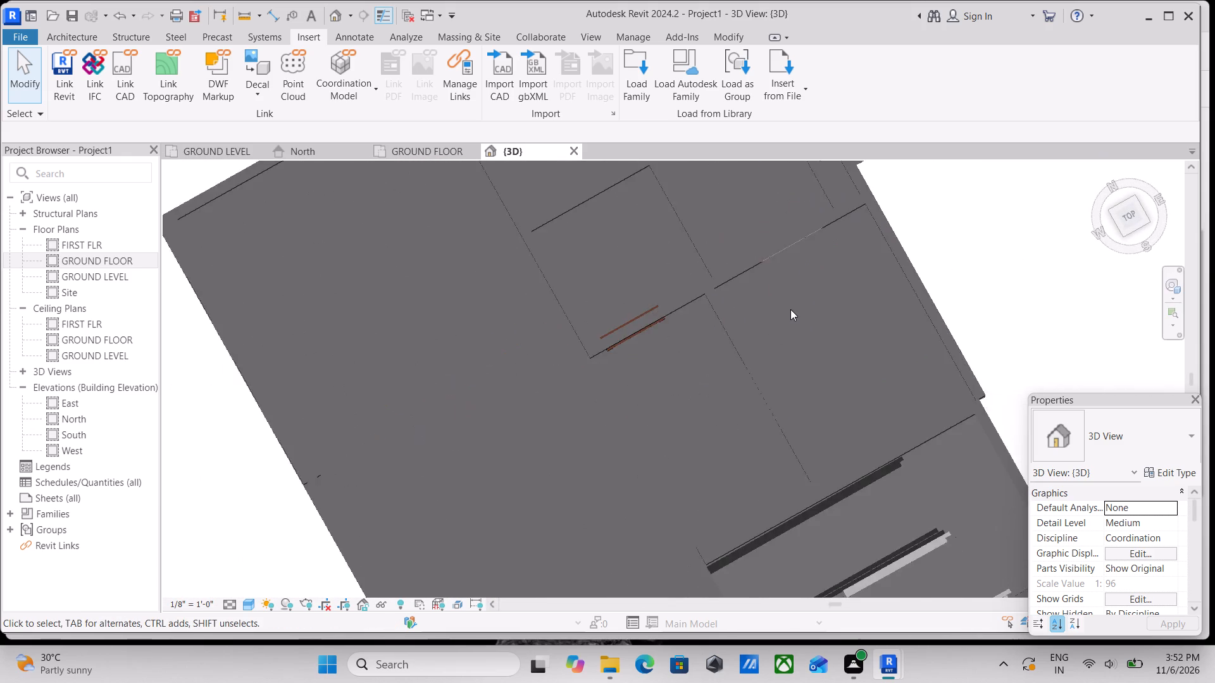
scroll(790, 309, "down", 3)
middle_click_drag(809, 350, 714, 351)
scroll(739, 386, "up", 2)
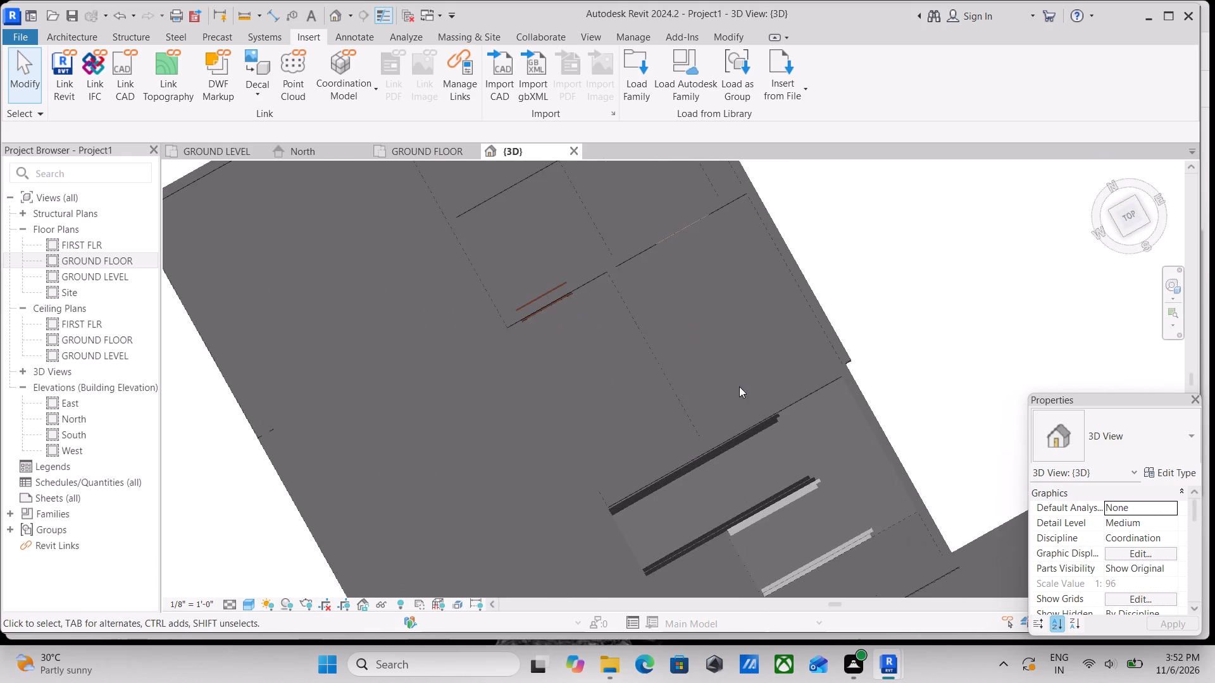
middle_click_drag(739, 386, 708, 390)
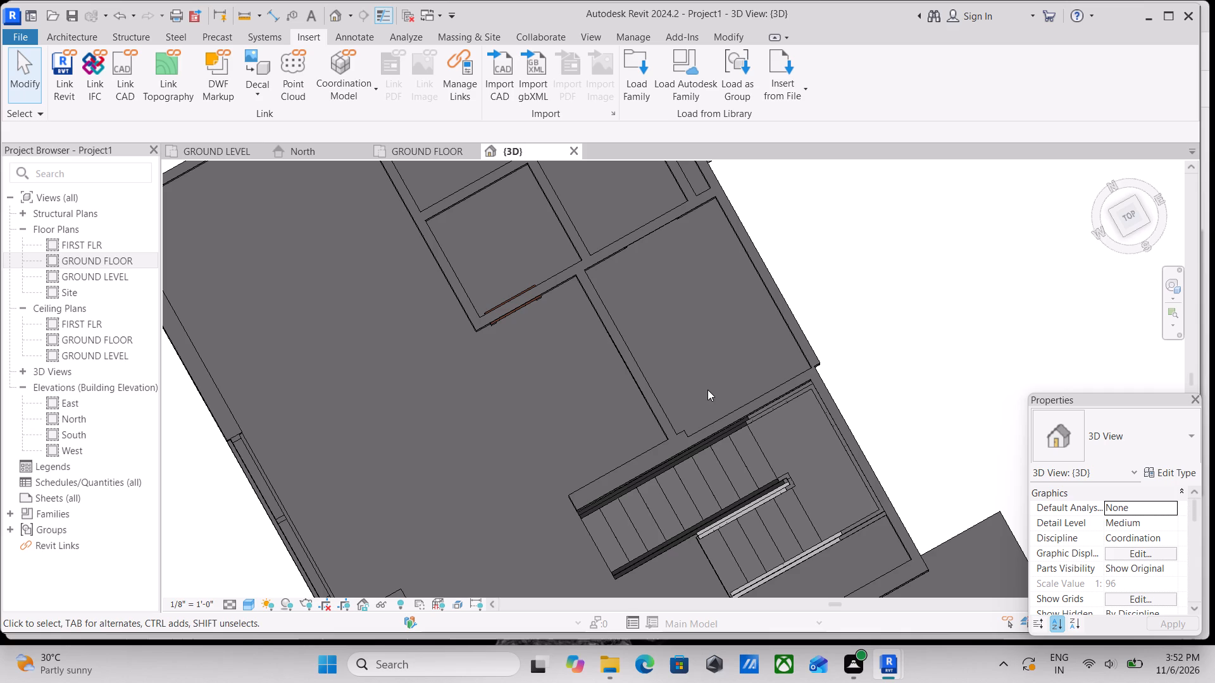
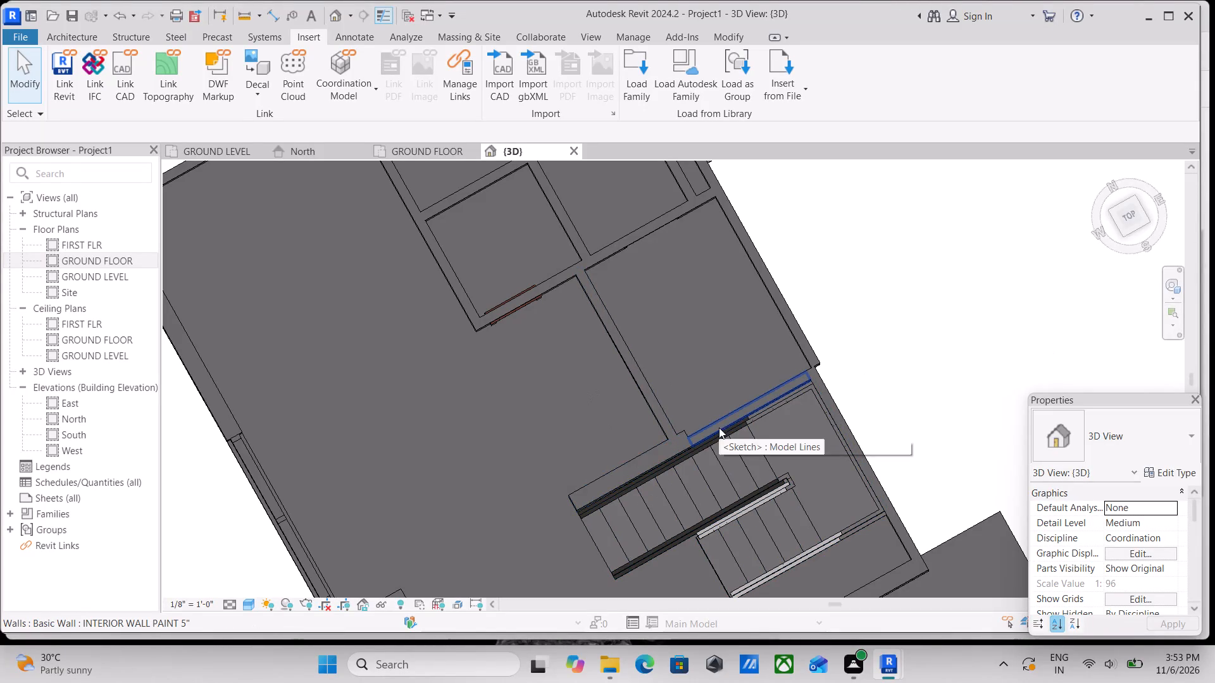
Examine the ground floor layout from above, around the main staircase and the adjoining outer walls and entrance steps.
scroll(723, 433, "down", 3)
middle_click_drag(726, 431, 783, 365)
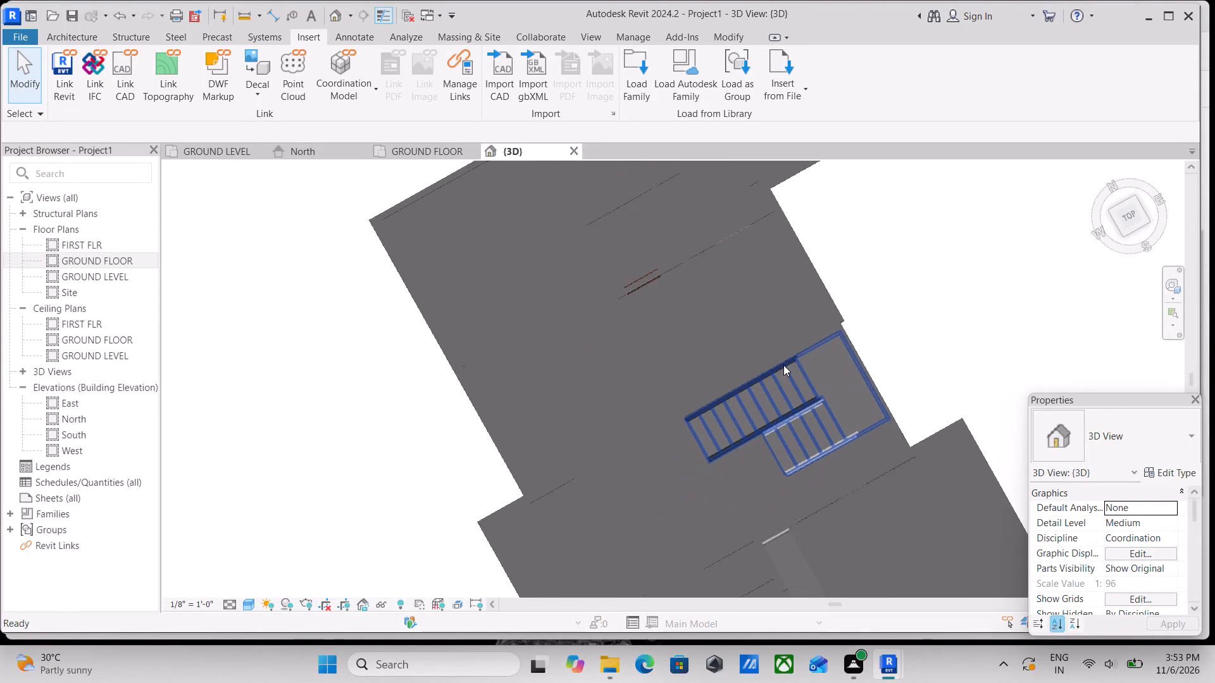
middle_click_drag(670, 437, 737, 380)
scroll(740, 378, "down", 1)
middle_click(740, 378)
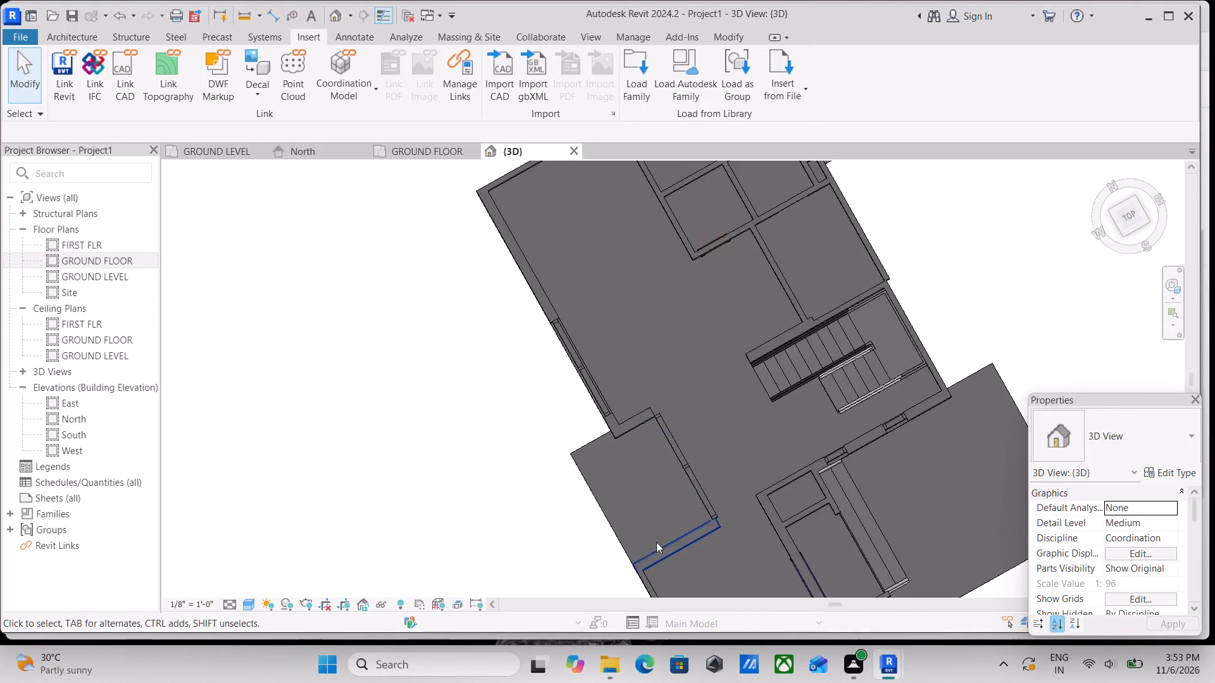
scroll(695, 463, "up", 2)
middle_click_drag(766, 478, 645, 495)
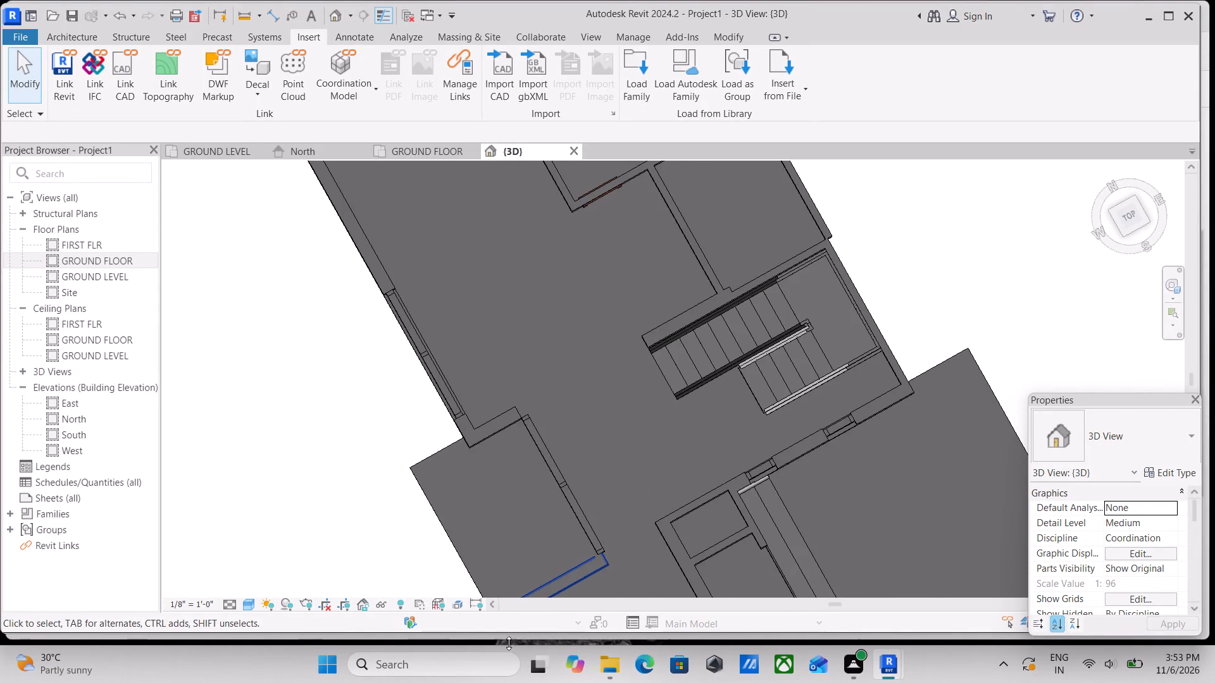
scroll(688, 492, "up", 3)
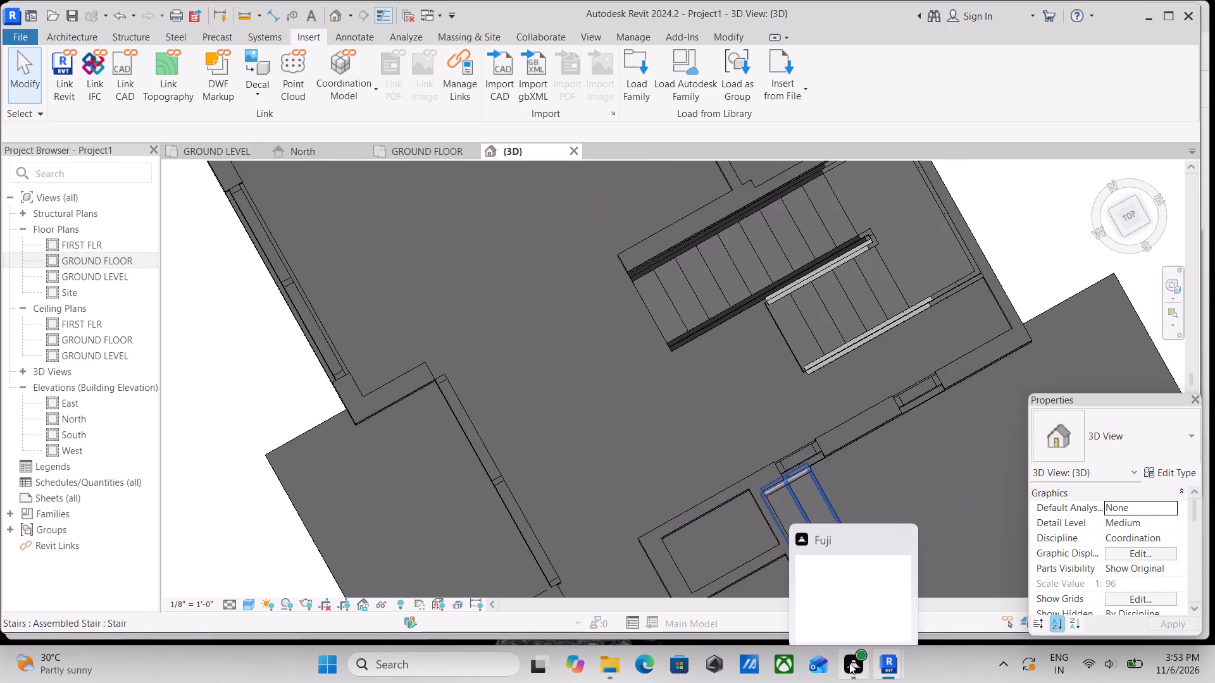
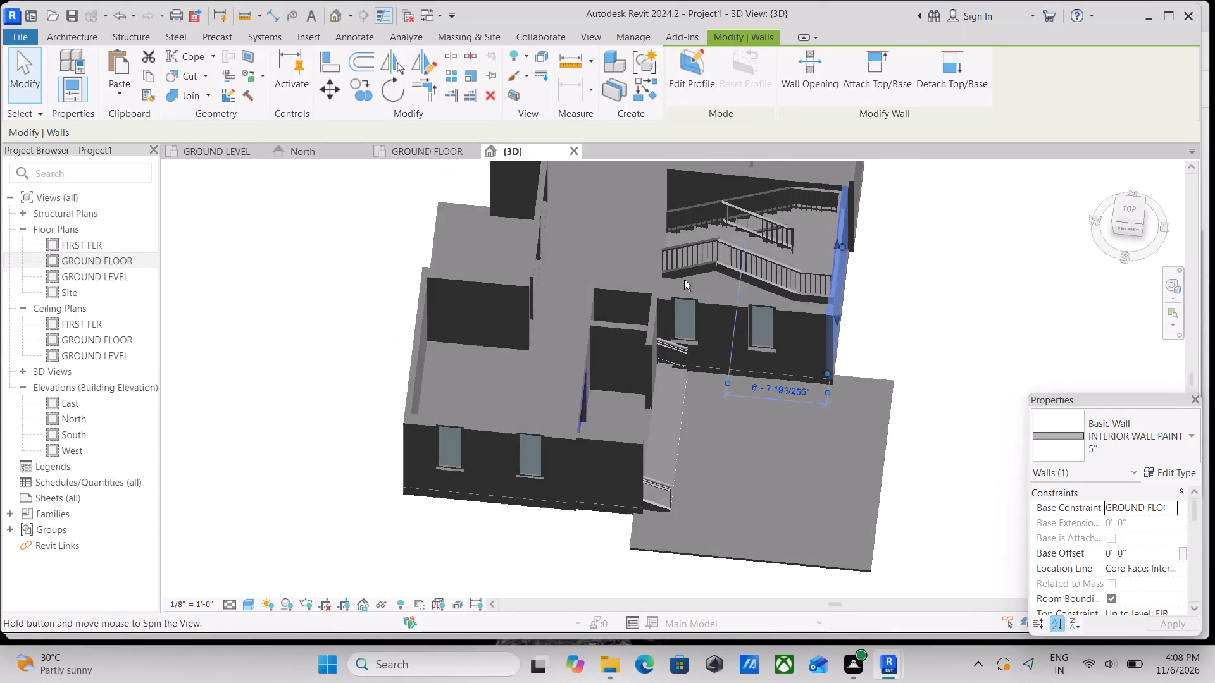
Examine the exterior walls, windows and storefront glazing around the building, including the recessed side beside the main staircase.
middle_click_drag(695, 371, 728, 289, "shift")
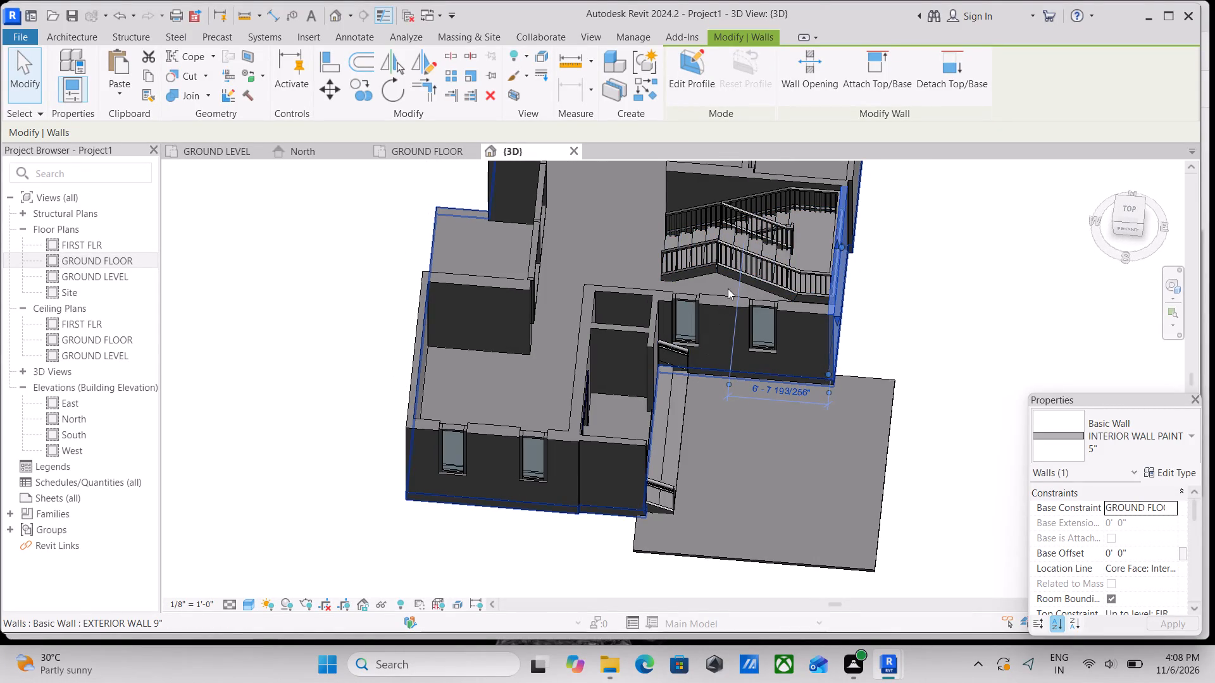
middle_click_drag(696, 426, 747, 322, "shift")
middle_click_drag(783, 429, 736, 363, "shift")
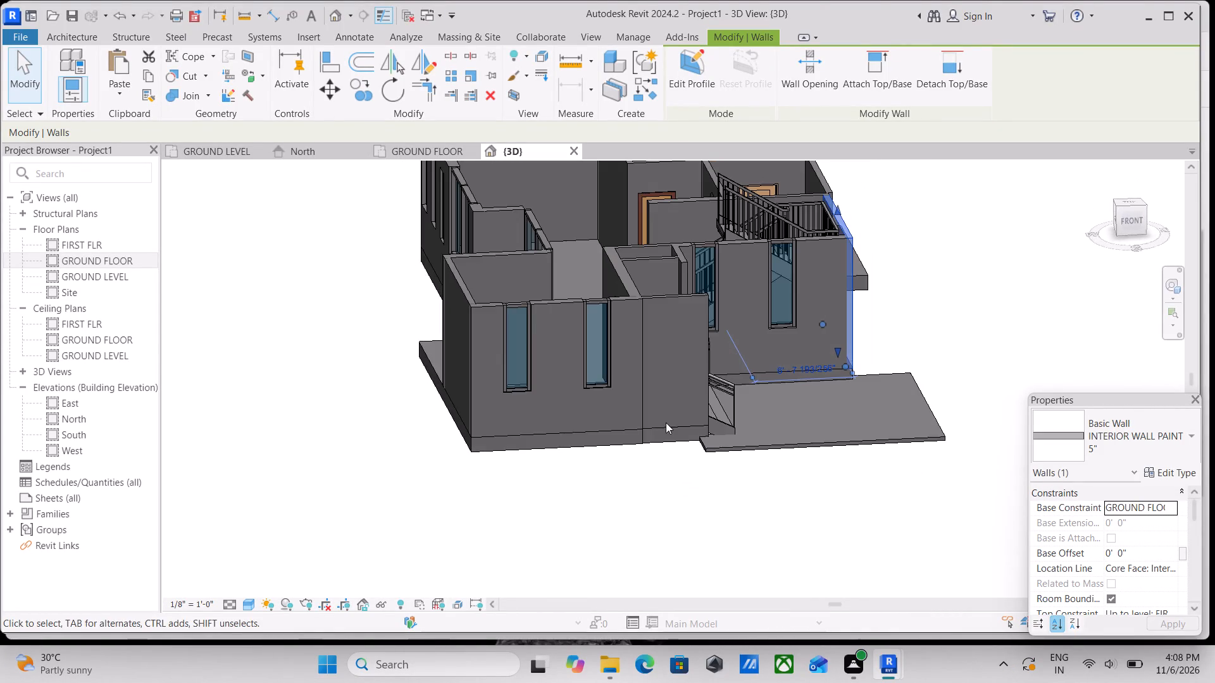
middle_click_drag(661, 425, 647, 369, "shift")
middle_click_drag(558, 381, 628, 349, "shift")
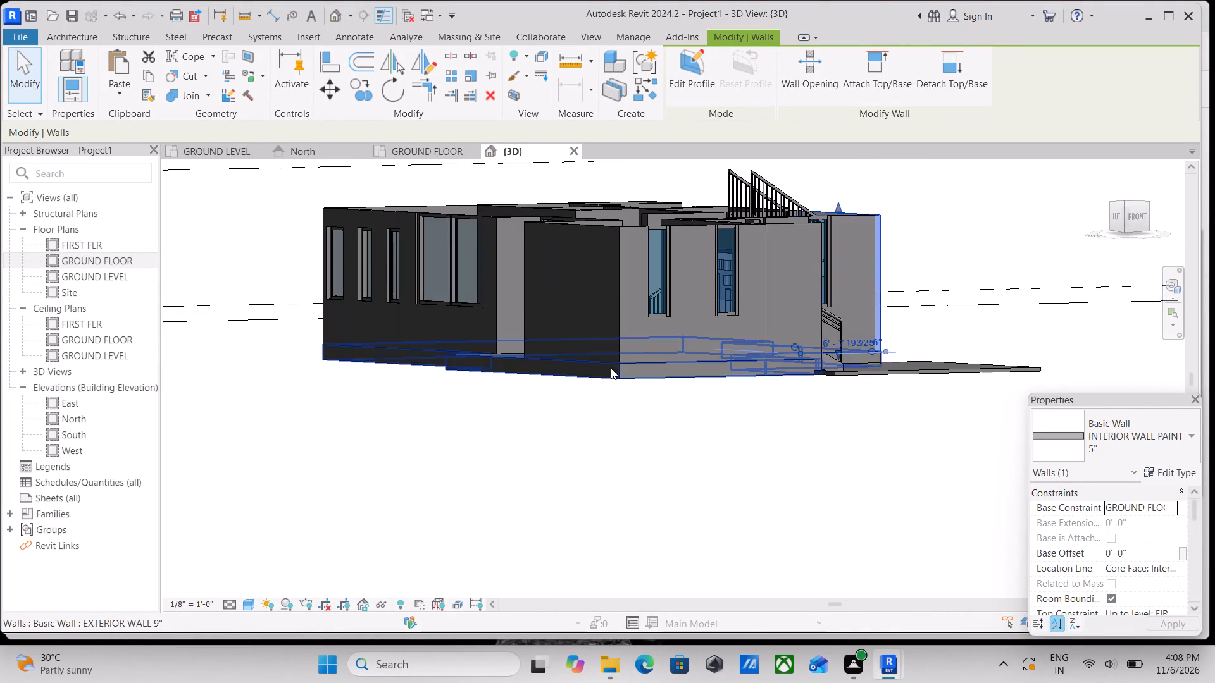
middle_click_drag(611, 368, 766, 449, "shift")
scroll(721, 359, "up", 4)
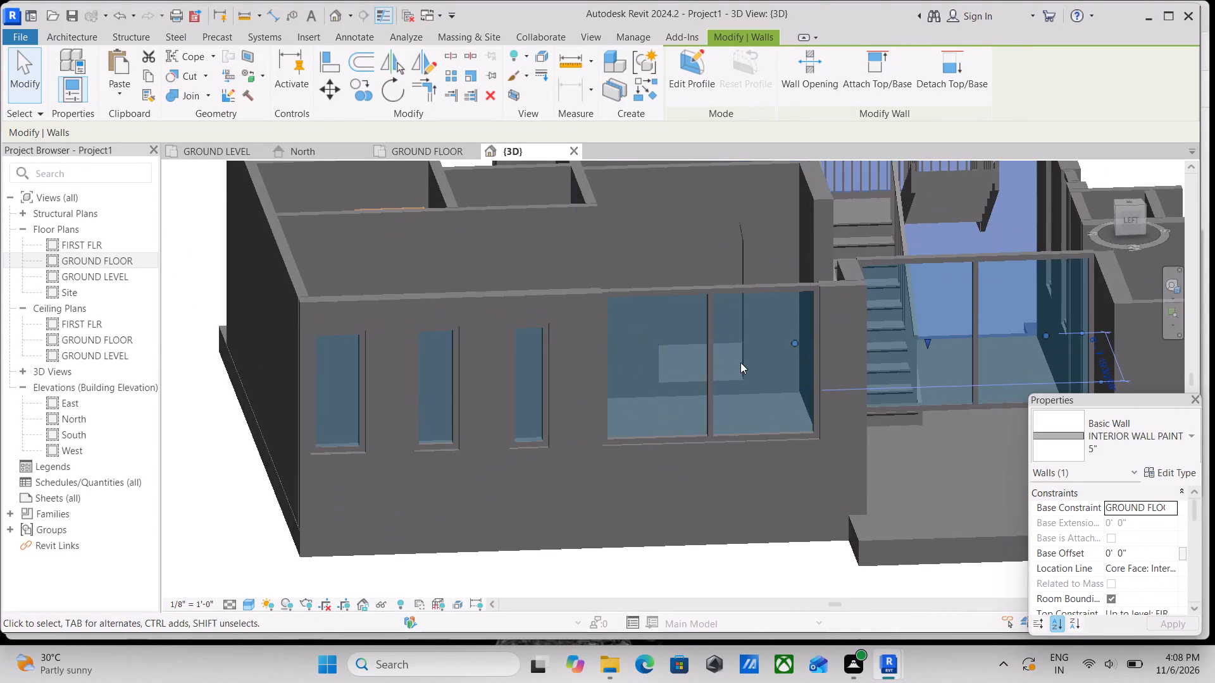
middle_click_drag(742, 367, 514, 333, "shift")
middle_click_drag(648, 360, 654, 419)
middle_click_drag(418, 357, 473, 394)
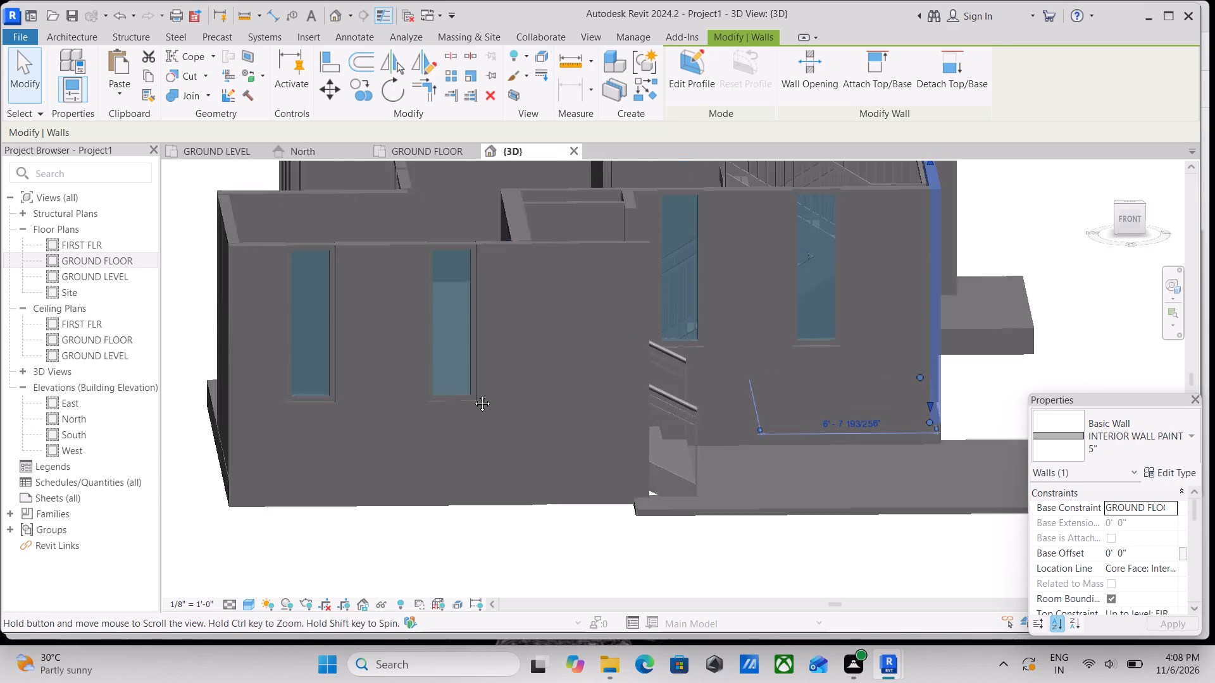
middle_click_drag(473, 394, 483, 396)
middle_click_drag(357, 478, 402, 553, "shift")
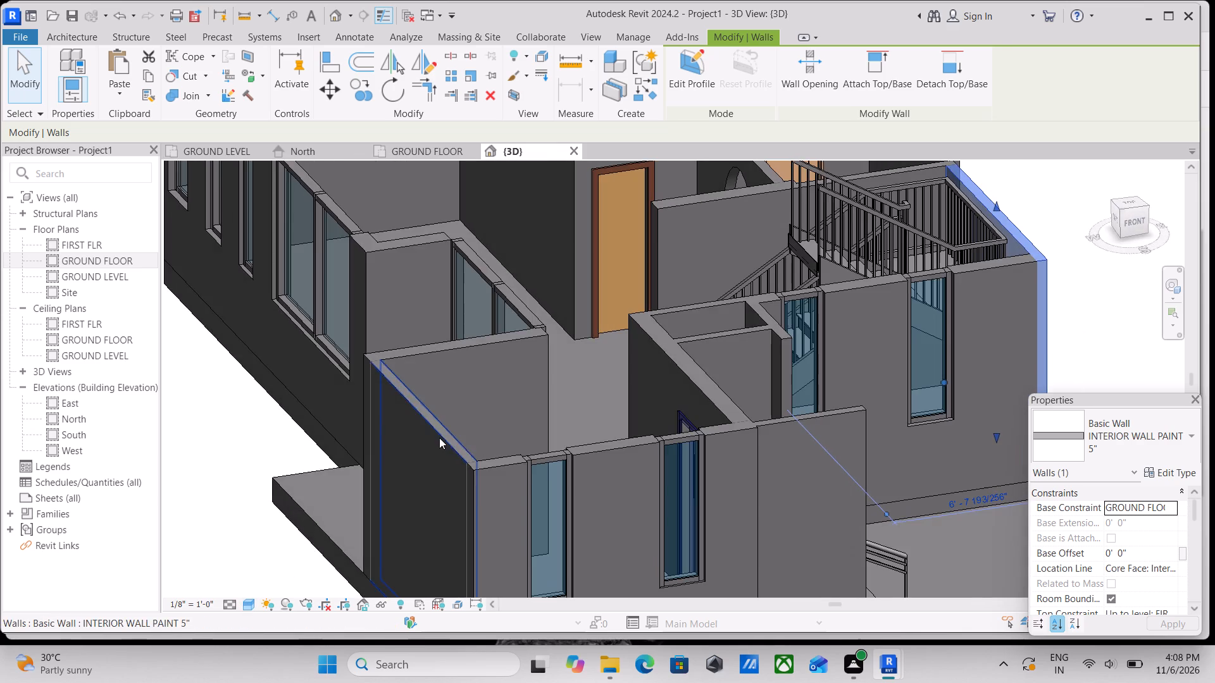
middle_click_drag(439, 438, 465, 496, "shift")
middle_click_drag(459, 408, 478, 437, "shift")
middle_click_drag(441, 390, 569, 363)
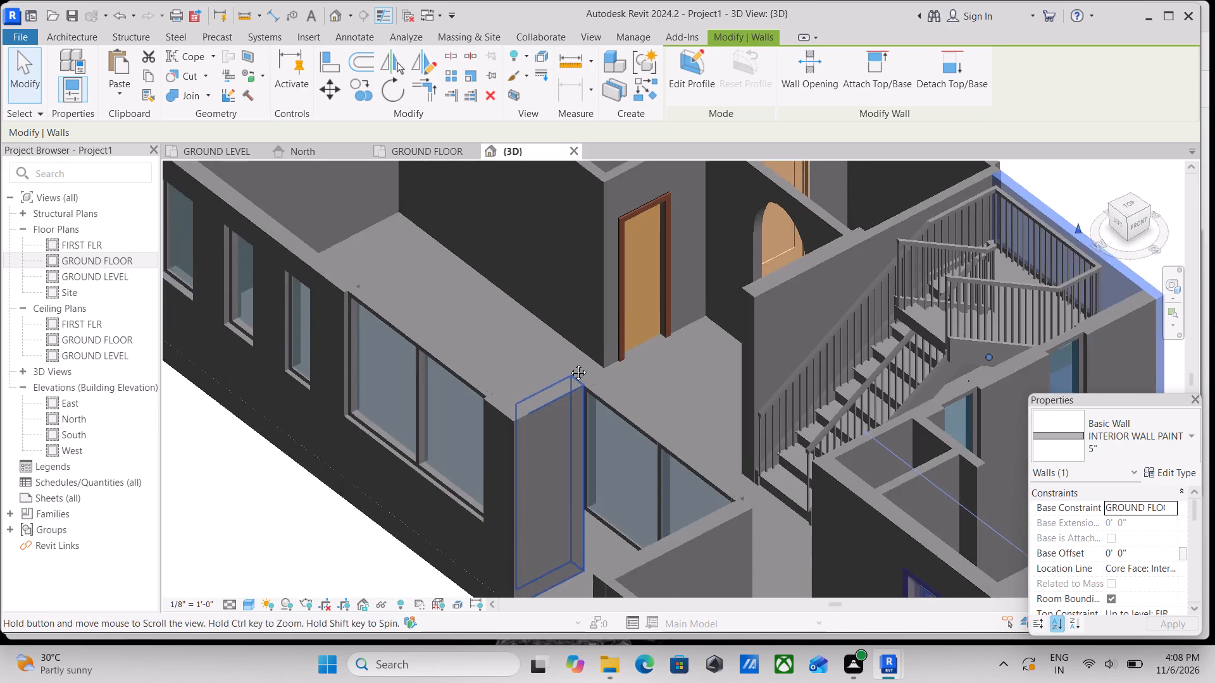
middle_click_drag(569, 363, 578, 357)
middle_click_drag(605, 457, 681, 384, "shift")
middle_click_drag(707, 491, 608, 336)
middle_click_drag(512, 482, 540, 459, "shift")
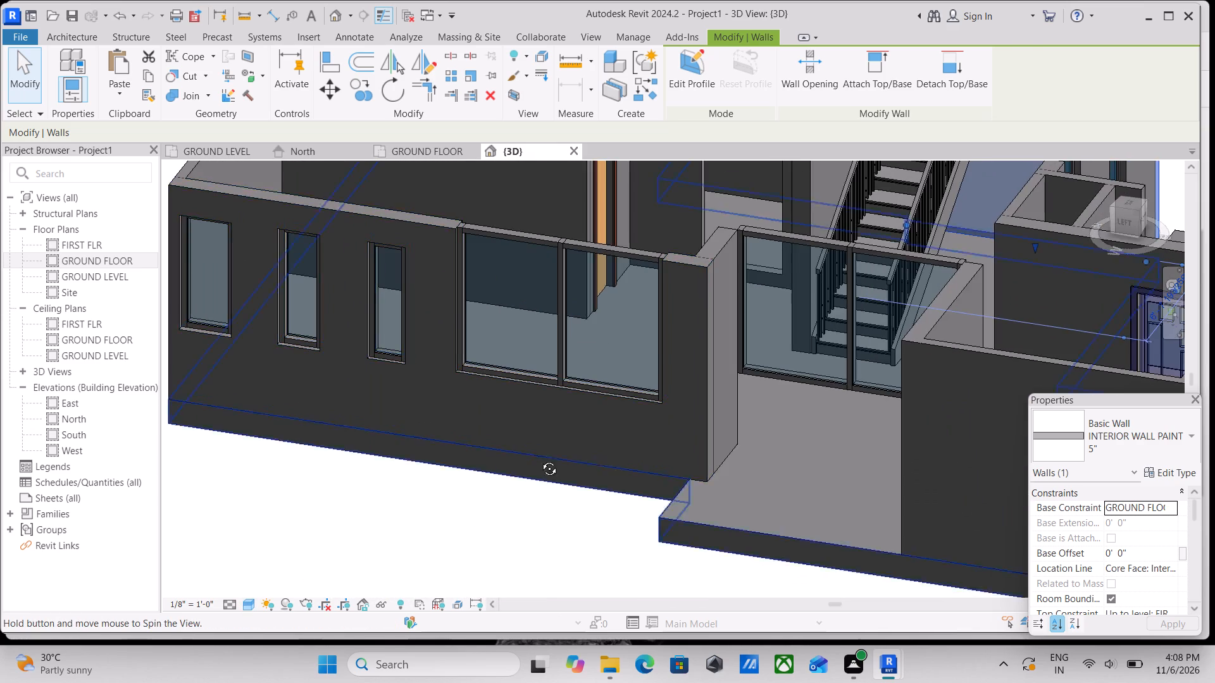
middle_click_drag(540, 459, 574, 433, "shift")
middle_click_drag(630, 436, 414, 436)
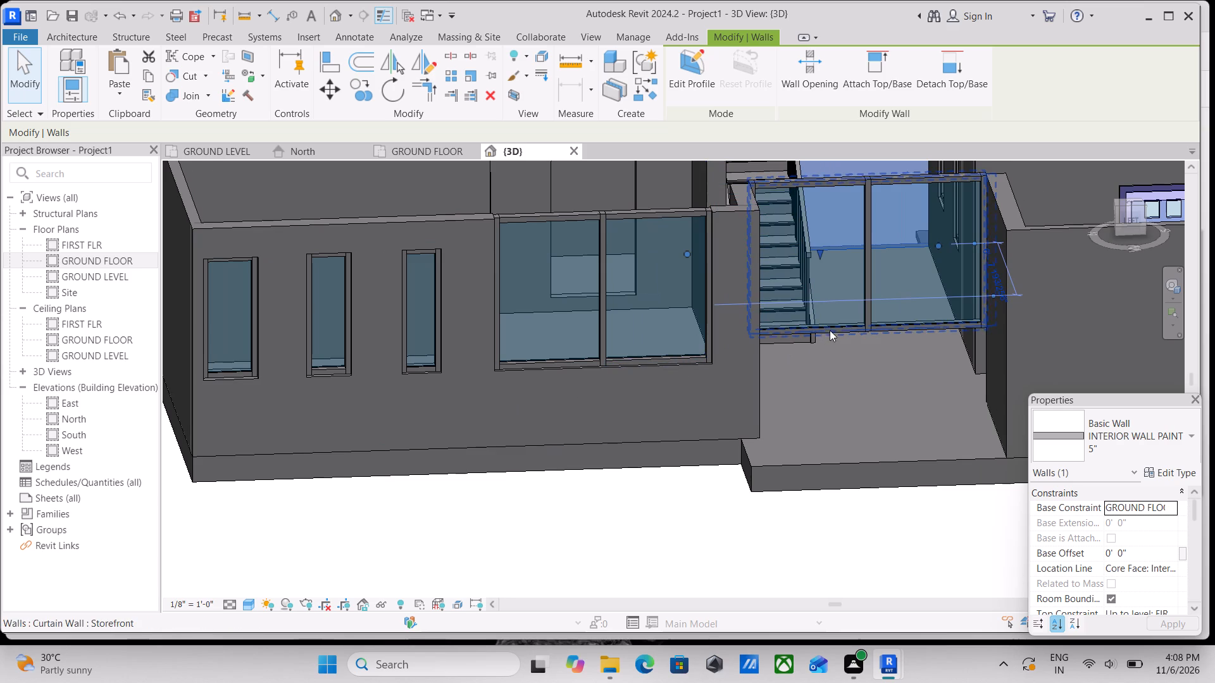
Extend the base of the storefront curtain wall facing the main staircase down to the floor slab, with a base offset of about -0' 1".
left_click(831, 328)
middle_click_drag(803, 396, 677, 426)
scroll(799, 297, "up", 3)
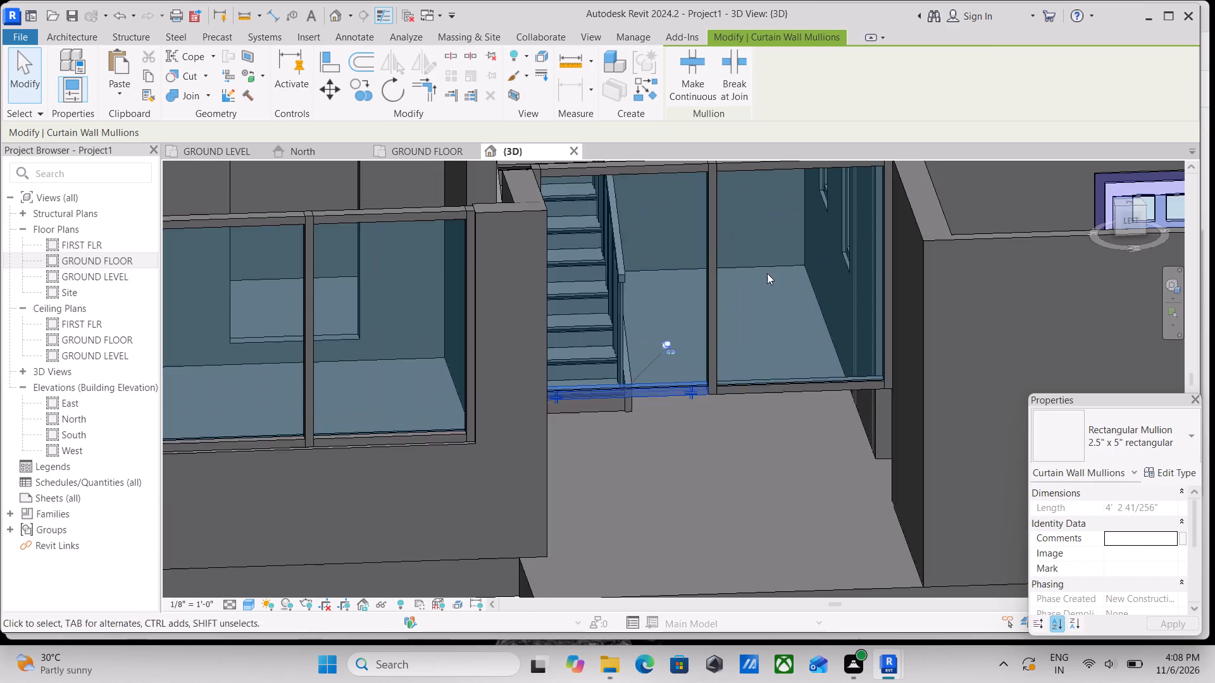
middle_click_drag(764, 284, 705, 411)
key("Escape")
left_click(688, 290)
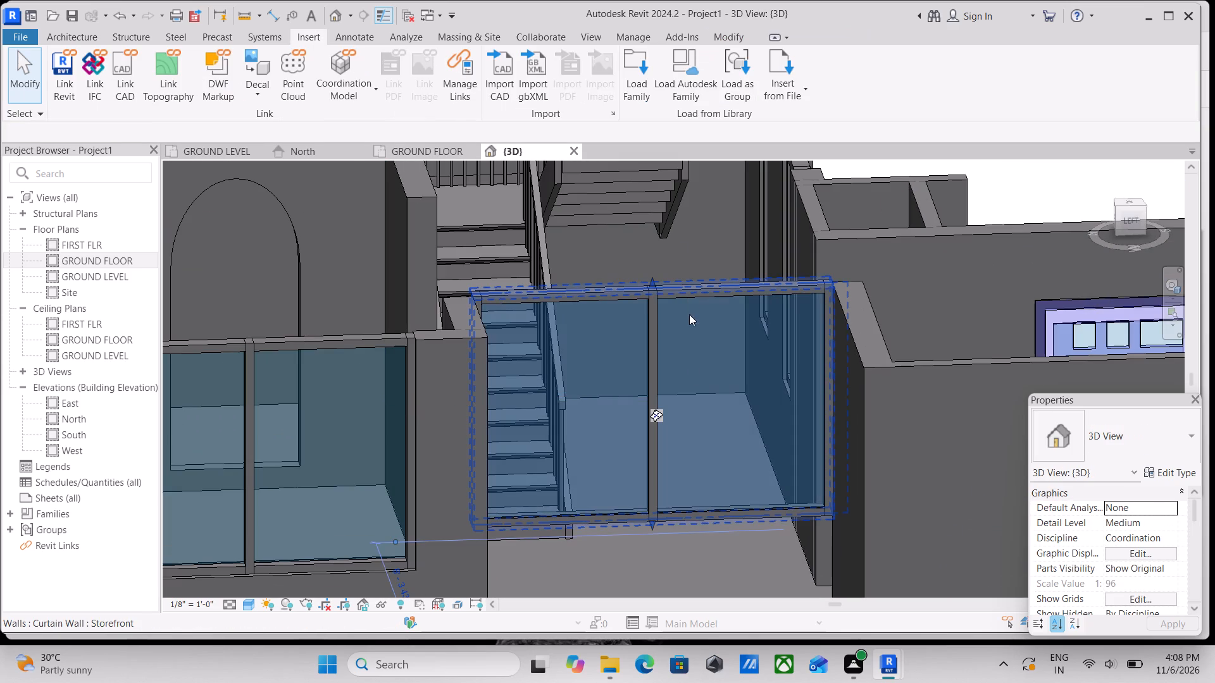
middle_click_drag(690, 401, 688, 305)
left_click_drag(653, 434, 669, 580)
scroll(681, 479, "down", 1)
middle_click_drag(681, 479, 660, 367)
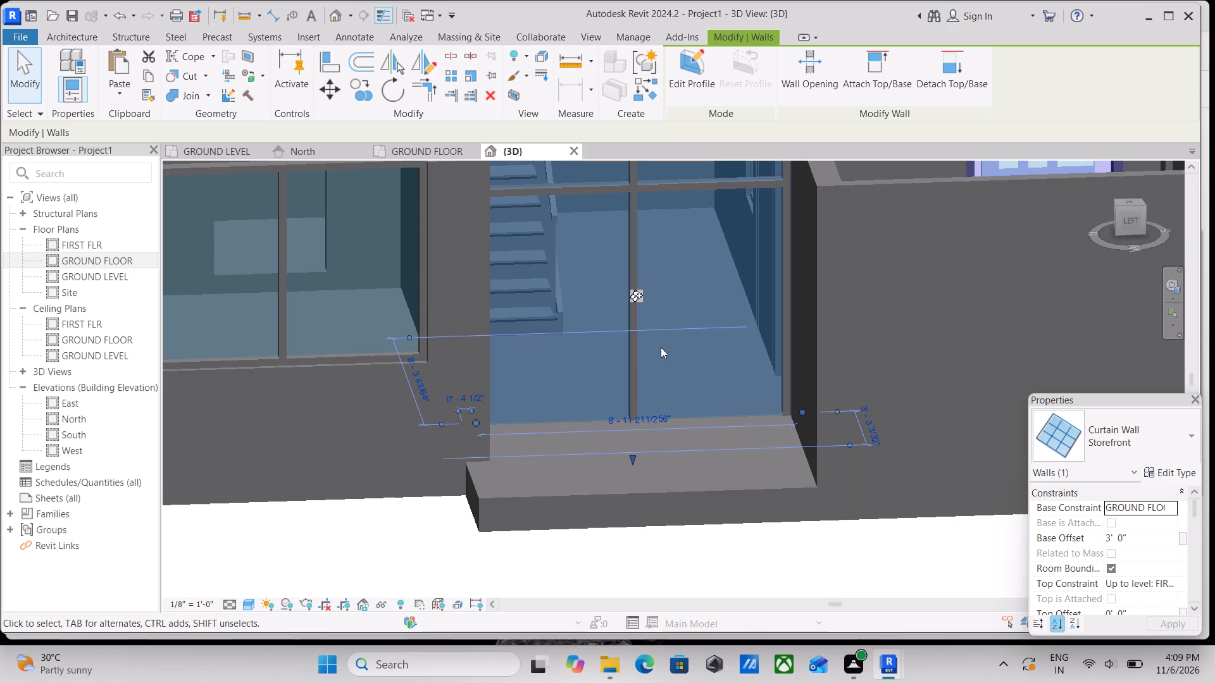
key("Escape")
scroll(668, 433, "down", 1)
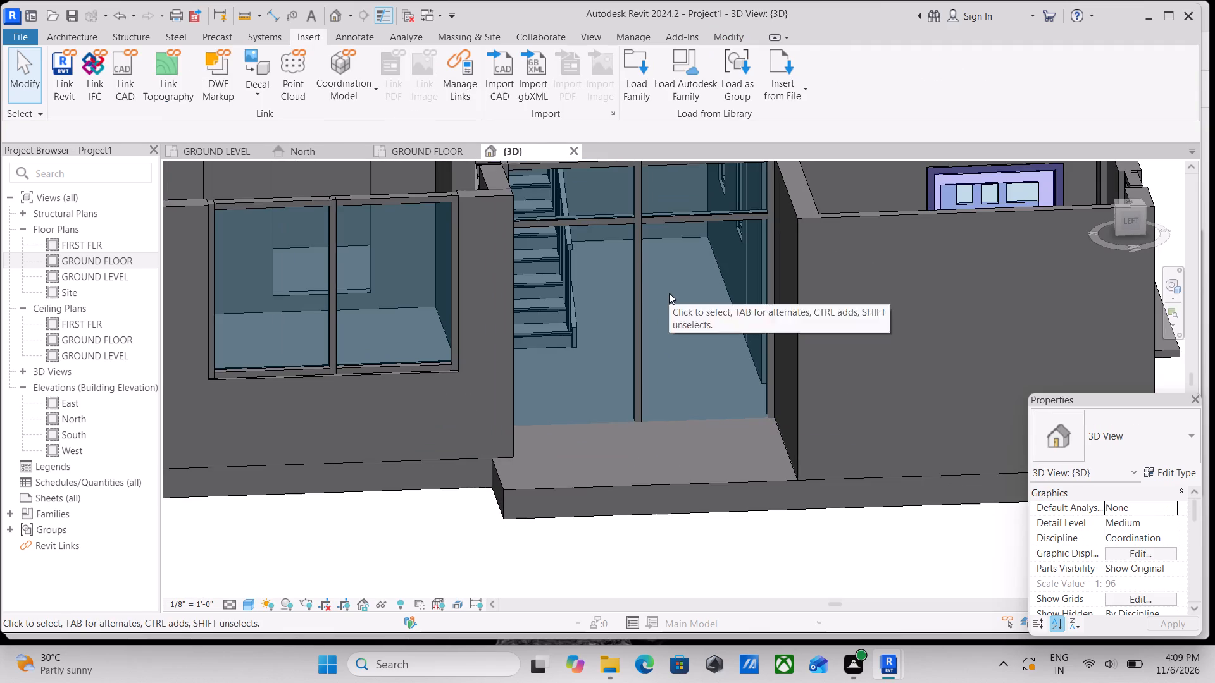
scroll(669, 293, "down", 1)
middle_click_drag(666, 309, 652, 414)
left_click(660, 283)
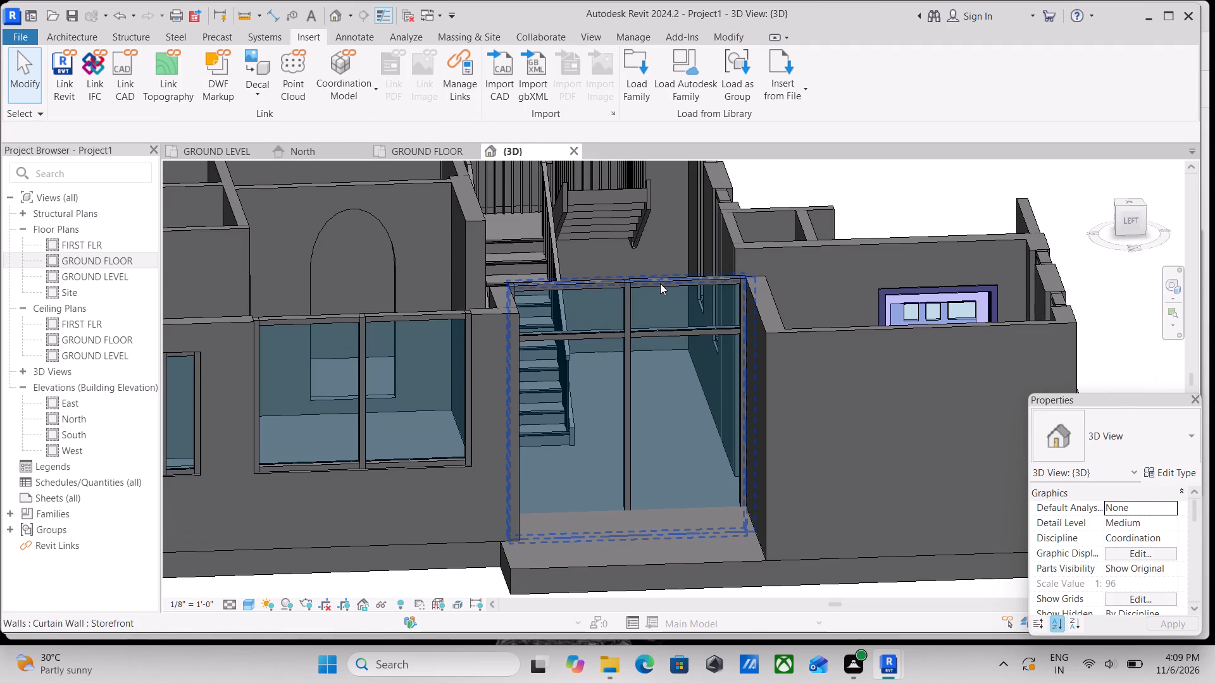
scroll(635, 527, "up", 9)
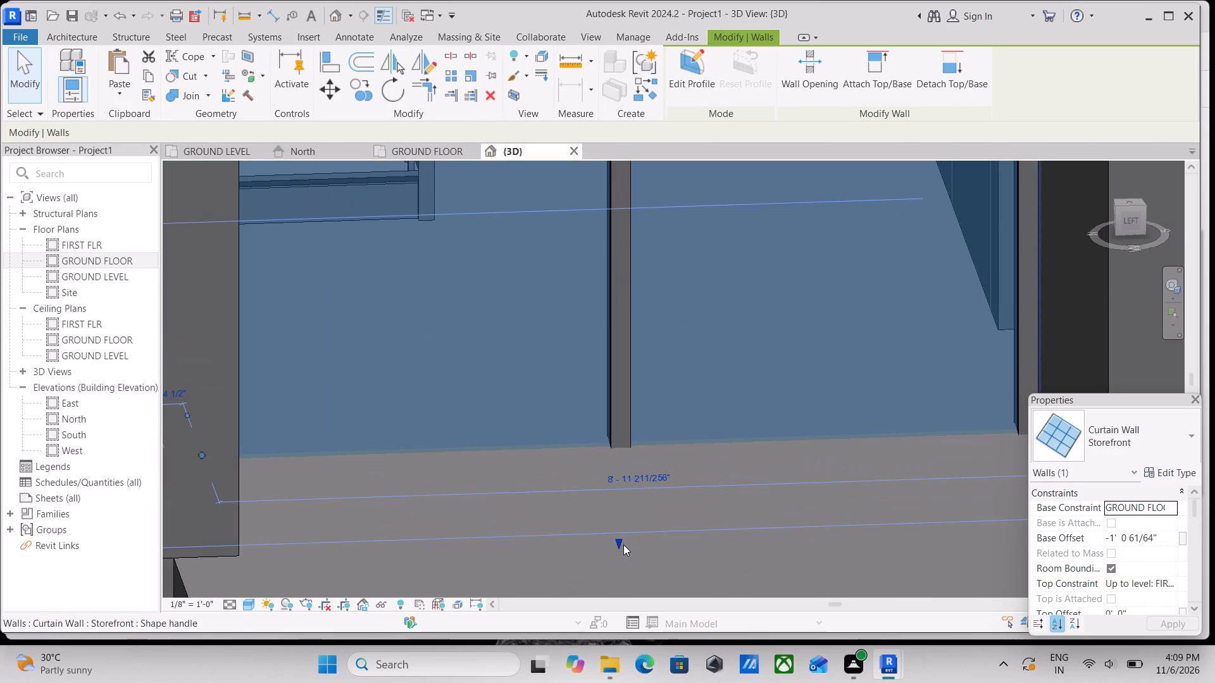
left_click_drag(623, 544, 622, 456)
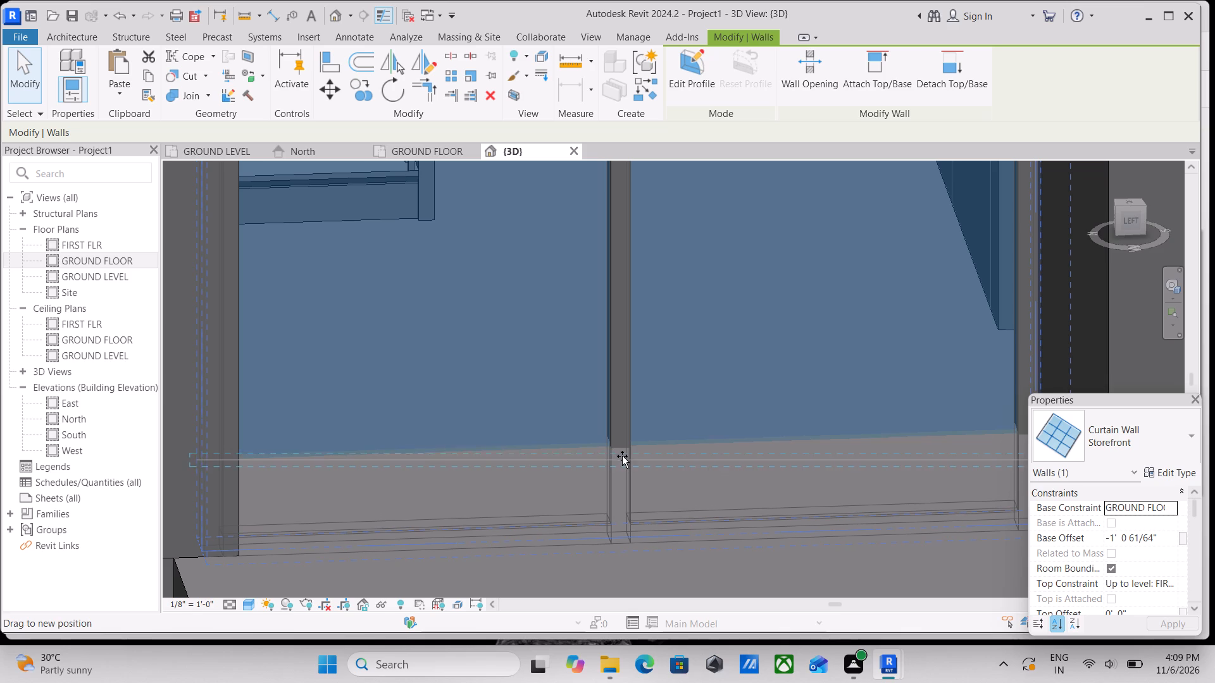
left_click_drag(622, 456, 622, 449)
scroll(627, 511, "down", 4)
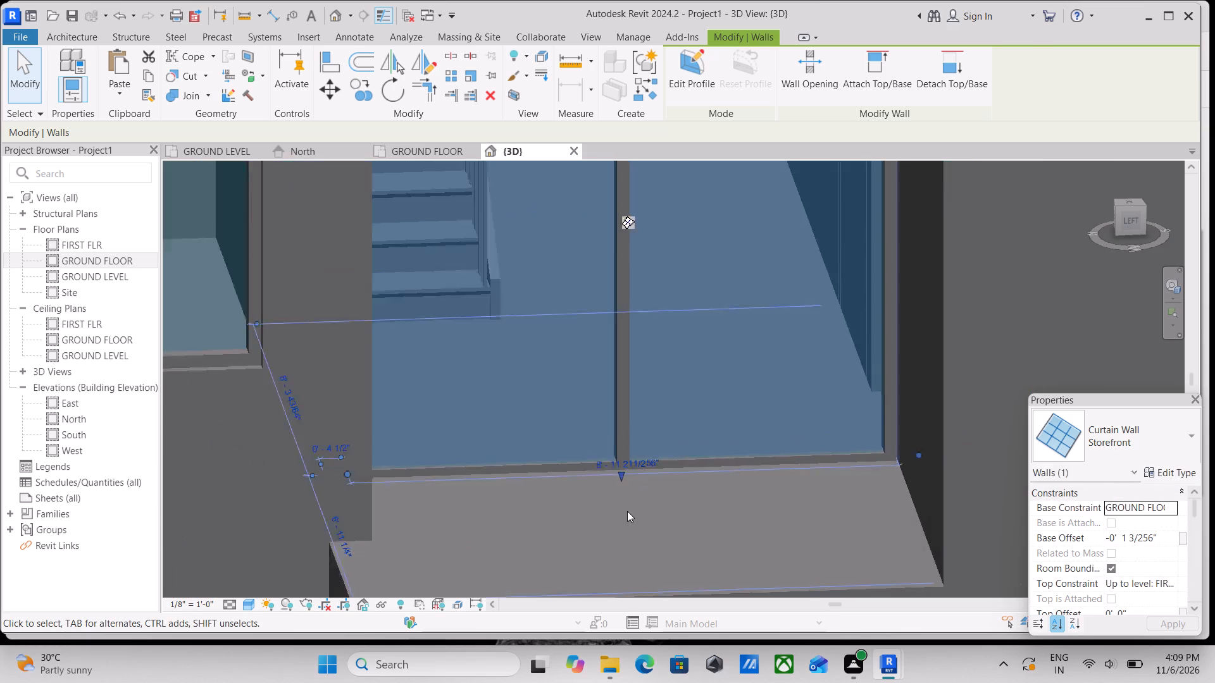
key("Escape")
Examine the building exterior around the entrance steps, railings, veranda floor and adjoining walls, dismissing the save reminder without saving.
scroll(627, 511, "down", 7)
middle_click_drag(661, 478, 500, 429)
middle_click_drag(480, 411, 432, 408, "shift")
middle_click_drag(569, 404, 805, 502)
middle_click_drag(768, 496, 723, 496, "shift")
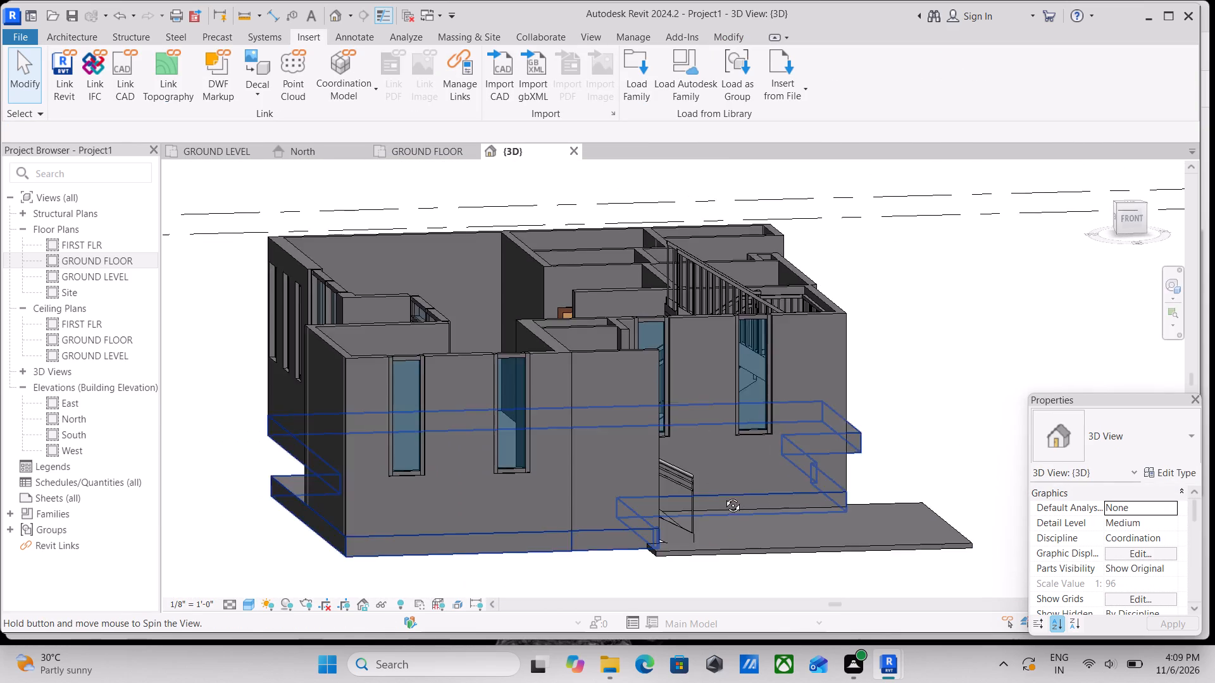
middle_click_drag(723, 496, 587, 479, "shift")
middle_click_drag(589, 479, 604, 519, "shift")
scroll(539, 474, "up", 3)
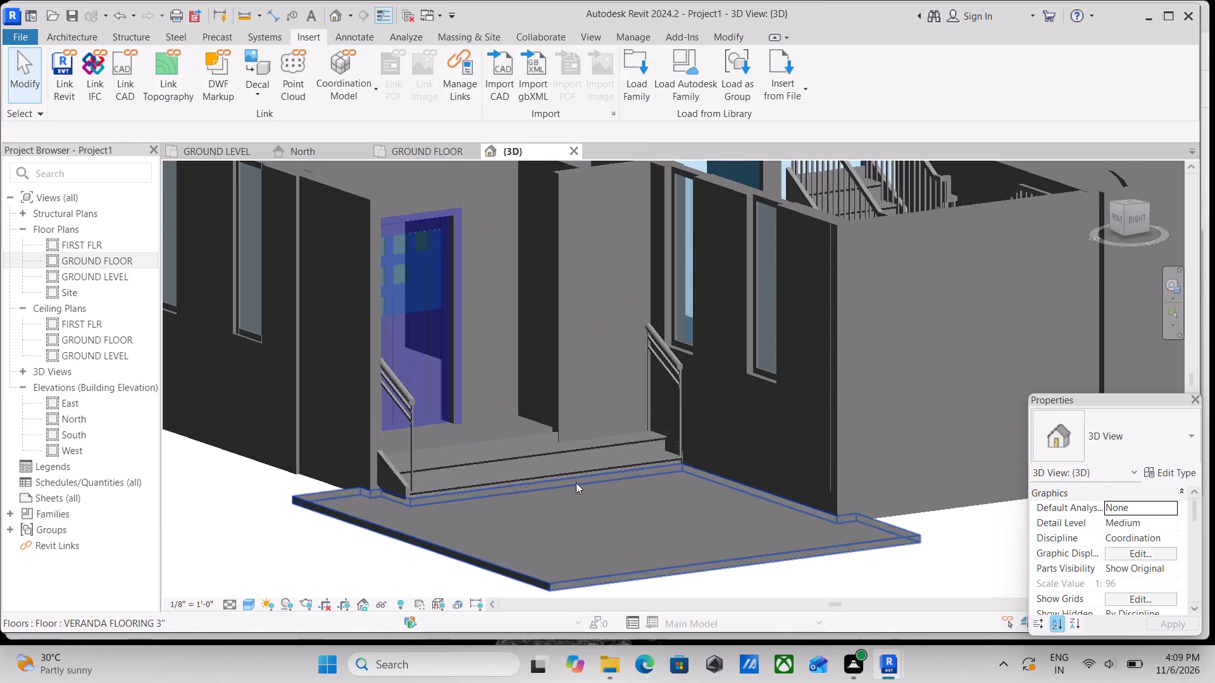
key("Escape")
middle_click_drag(611, 448, 628, 569)
middle_click_drag(585, 464, 496, 447, "shift")
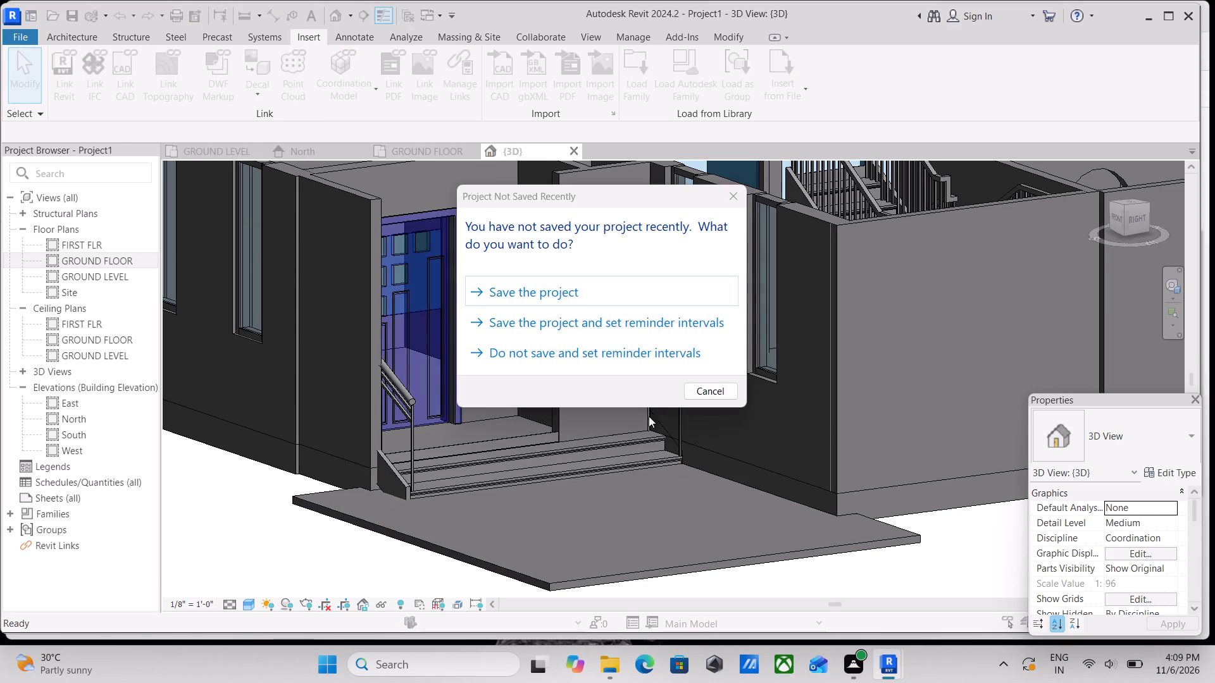
left_click(733, 191)
scroll(695, 328, "down", 1)
middle_click_drag(695, 328, 720, 357)
scroll(724, 362, "down", 4)
middle_click_drag(685, 373, 788, 349)
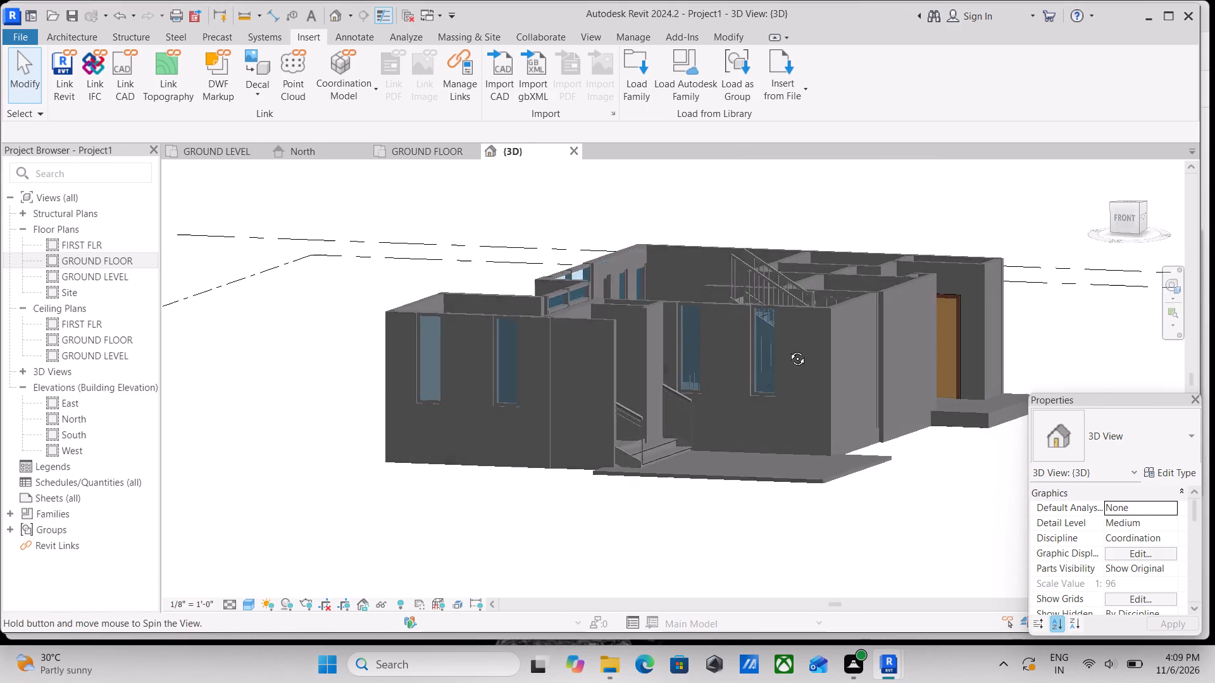
middle_click_drag(788, 349, 821, 336)
scroll(838, 314, "down", 1)
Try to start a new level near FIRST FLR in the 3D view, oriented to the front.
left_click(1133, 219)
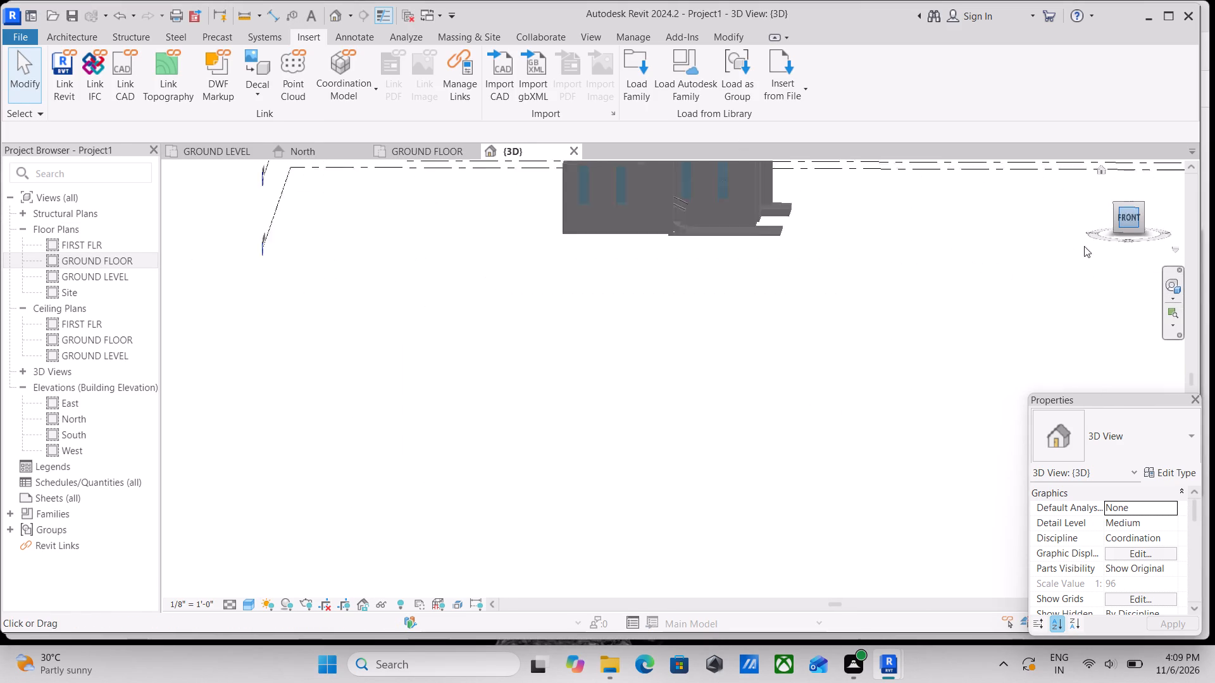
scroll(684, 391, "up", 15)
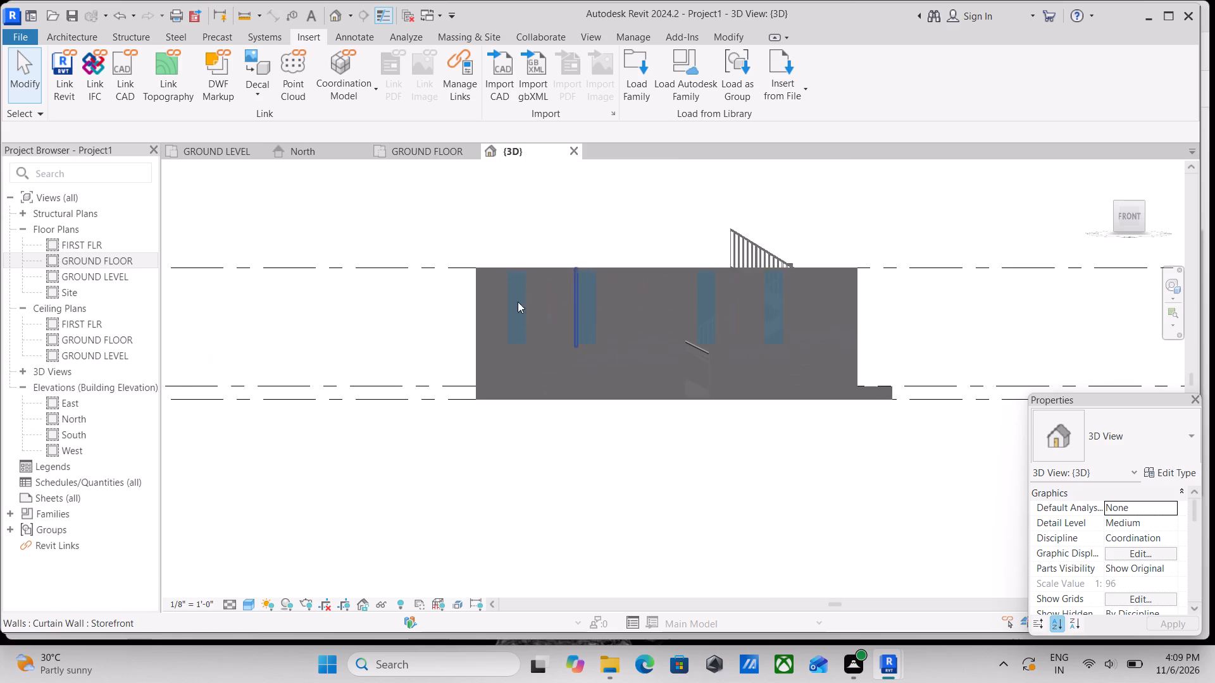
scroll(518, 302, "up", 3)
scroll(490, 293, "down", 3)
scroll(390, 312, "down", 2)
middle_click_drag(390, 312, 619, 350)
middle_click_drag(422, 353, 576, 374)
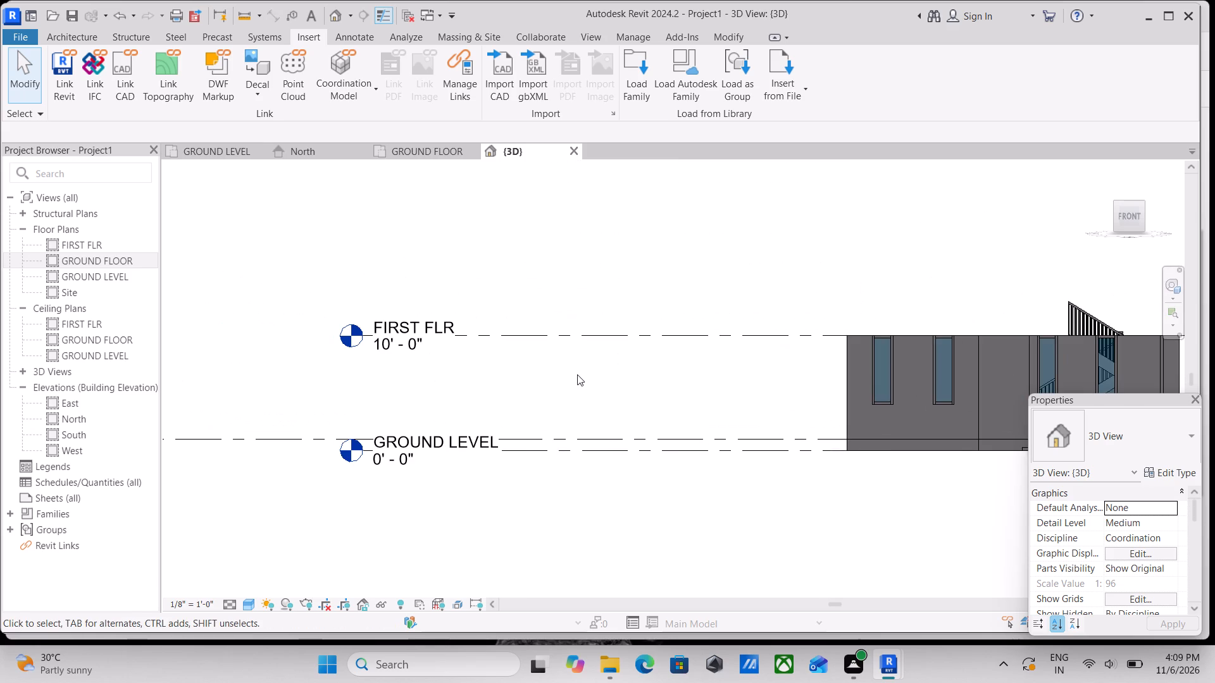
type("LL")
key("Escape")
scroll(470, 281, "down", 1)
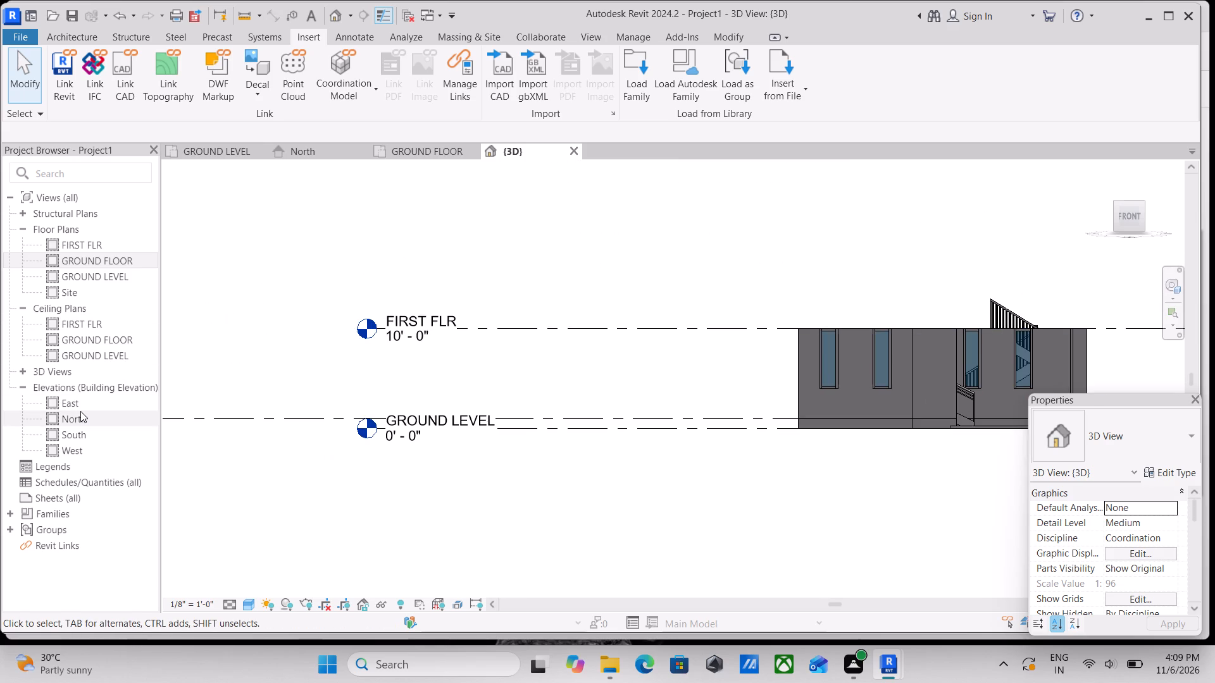
In the North elevation, create a new level offset 10' above FIRST FLR by picking that level line.
double_click(80, 413)
scroll(512, 277, "down", 1)
middle_click_drag(512, 277, 516, 334)
type("L;")
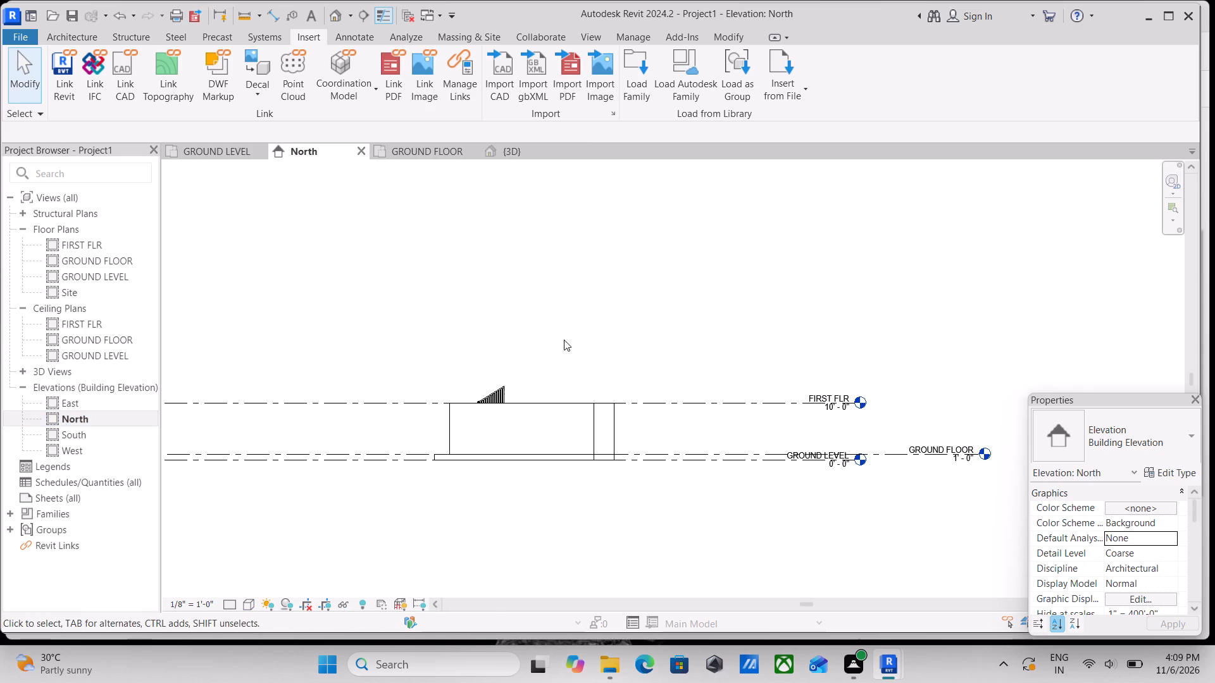
key("Escape")
scroll(580, 353, "up", 2)
type("LL")
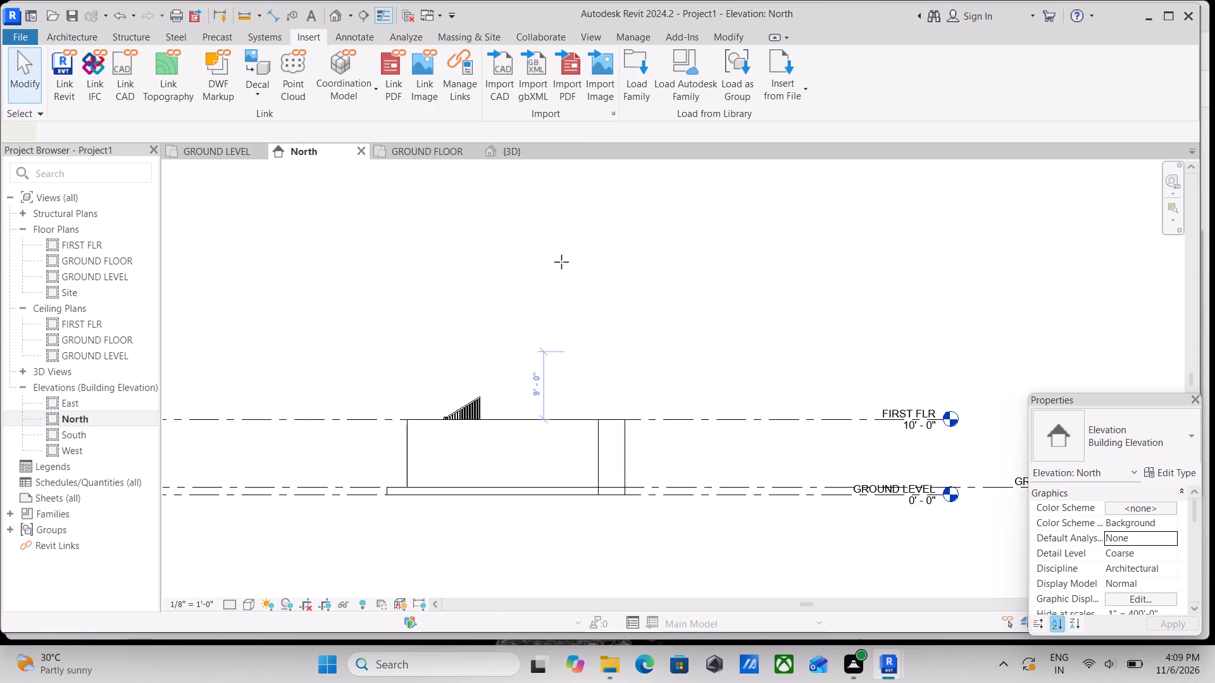
left_click(691, 59)
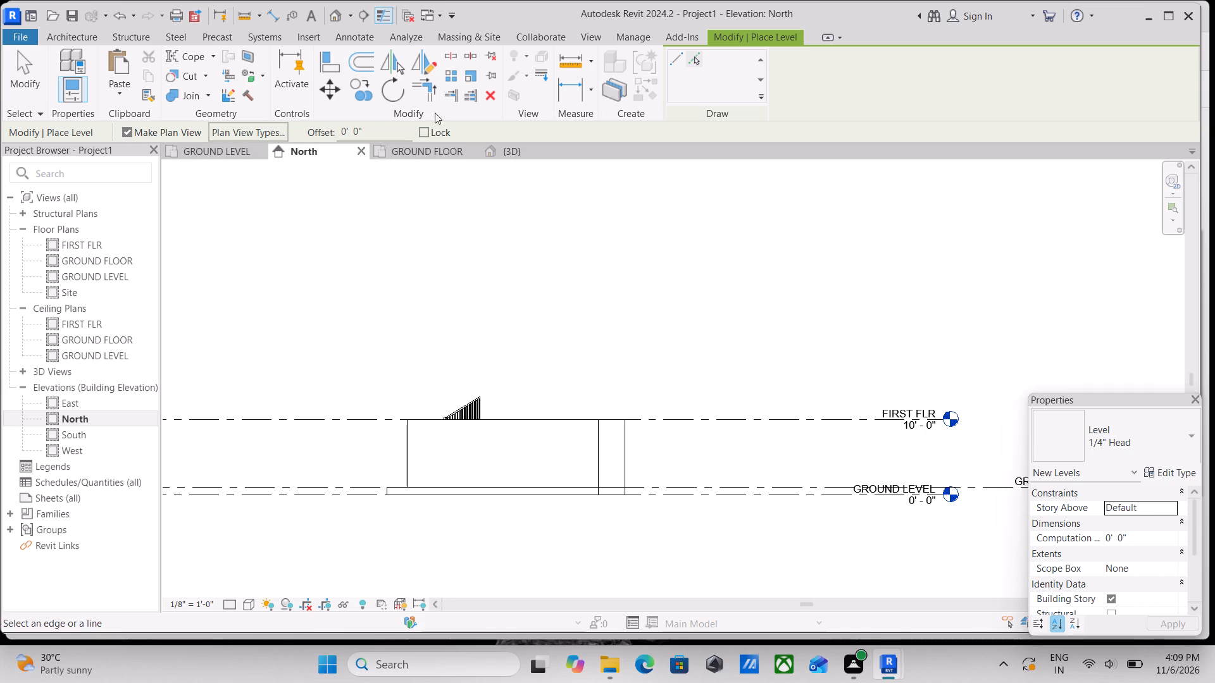
left_click_drag(378, 126, 296, 142)
type("10'")
key("Return")
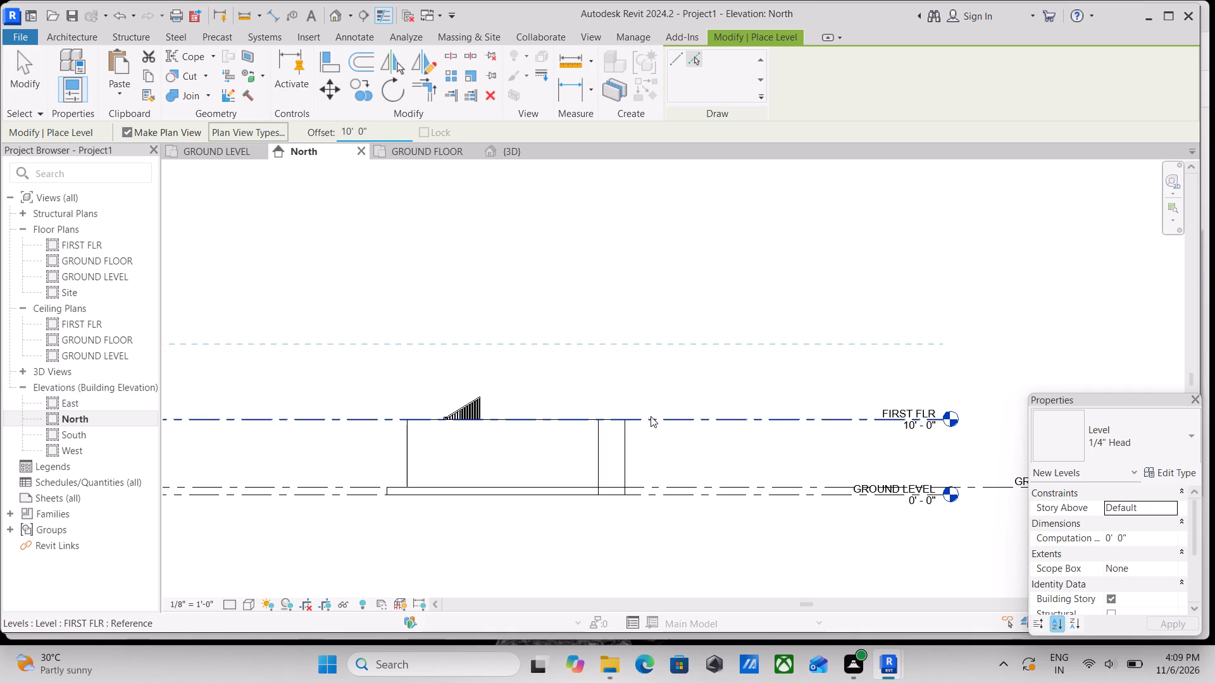
left_click(668, 417)
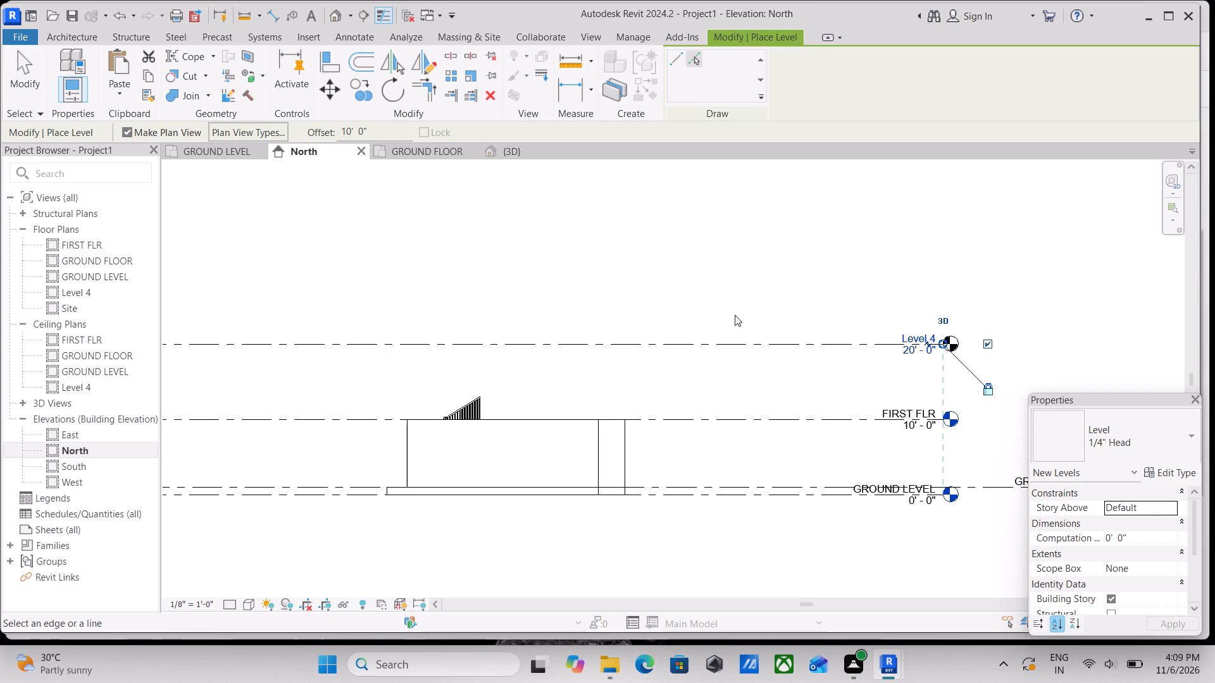
key("Escape")
key("Escape")
Rename the new Level 4 as SECOND FLR, together with its corresponding plan views.
scroll(952, 343, "up", 3)
key("Escape")
scroll(948, 359, "up", 7)
key("Escape")
key("Escape")
key("Escape")
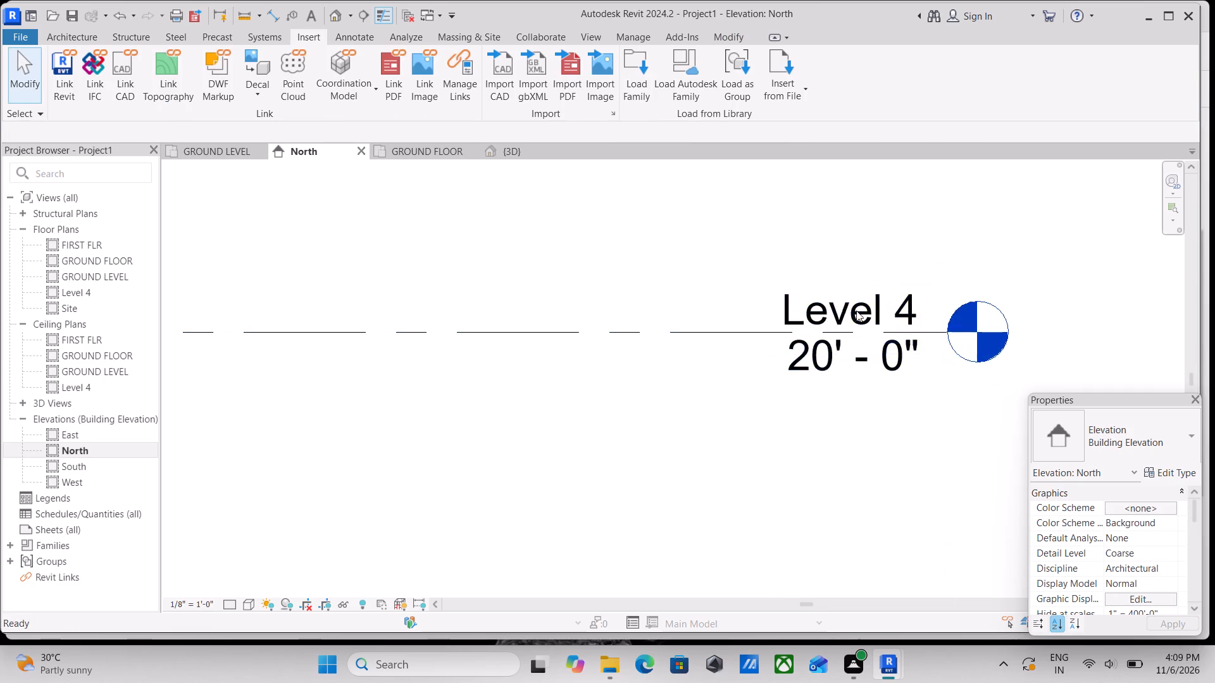
scroll(849, 309, "up", 3)
key("Escape")
double_click(845, 297)
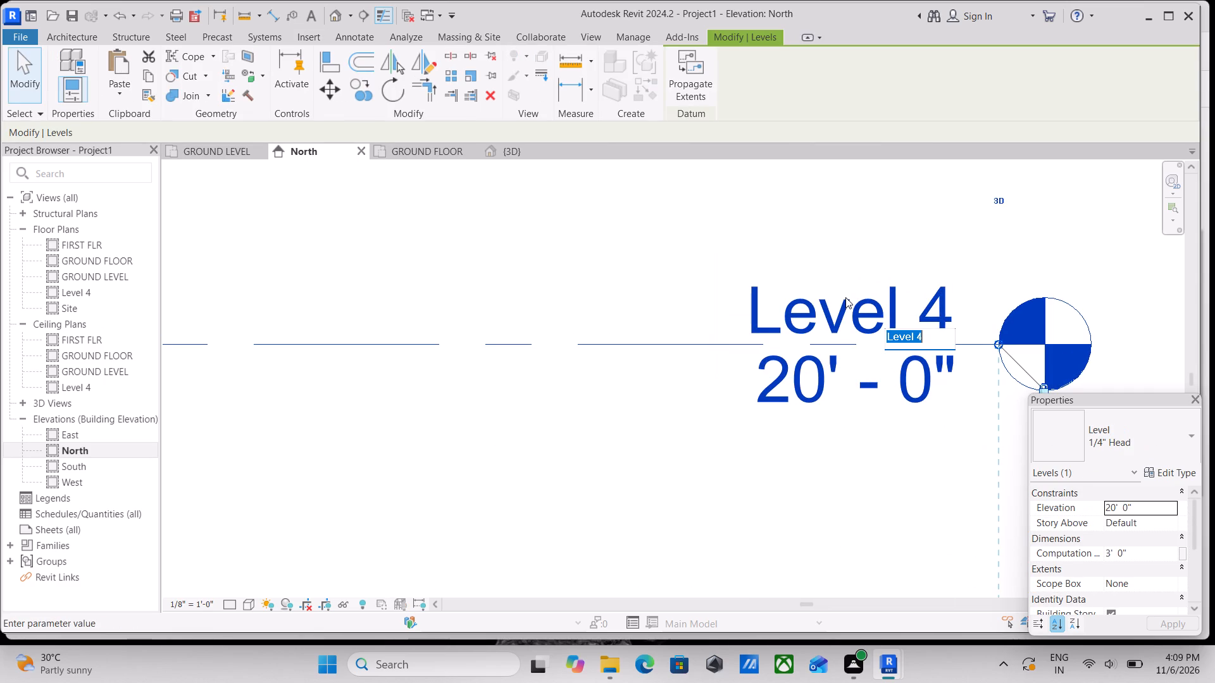
key("s")
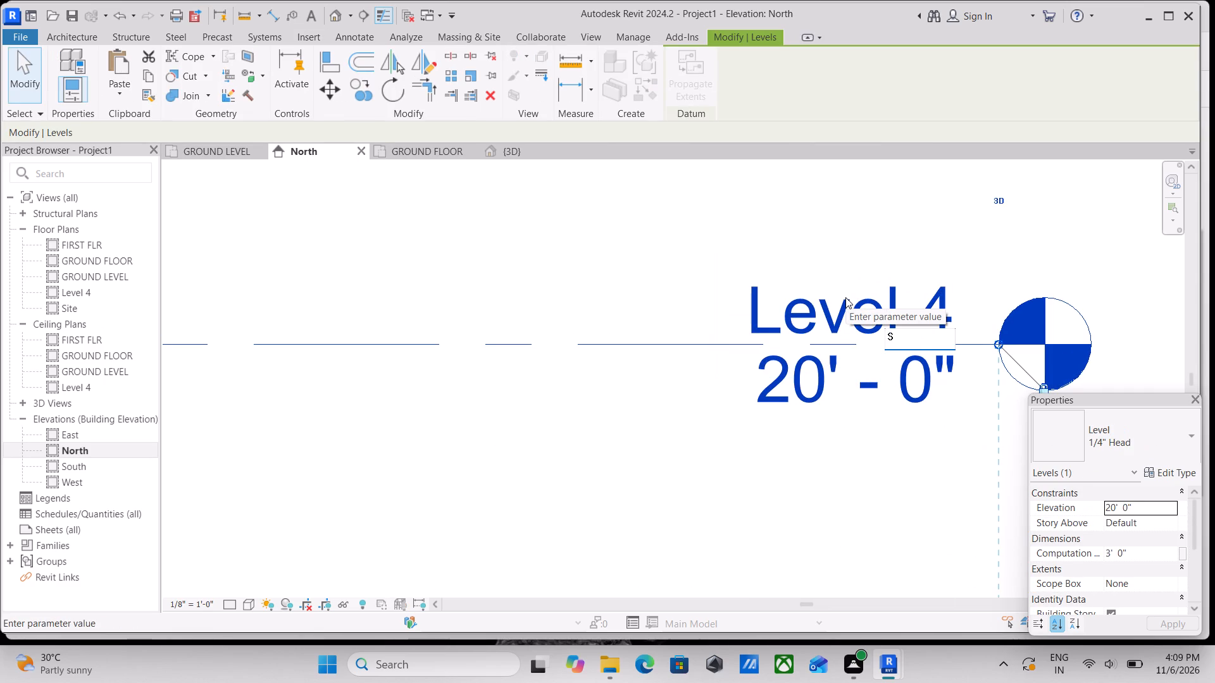
key("BackSpace")
type("SECOND FLR")
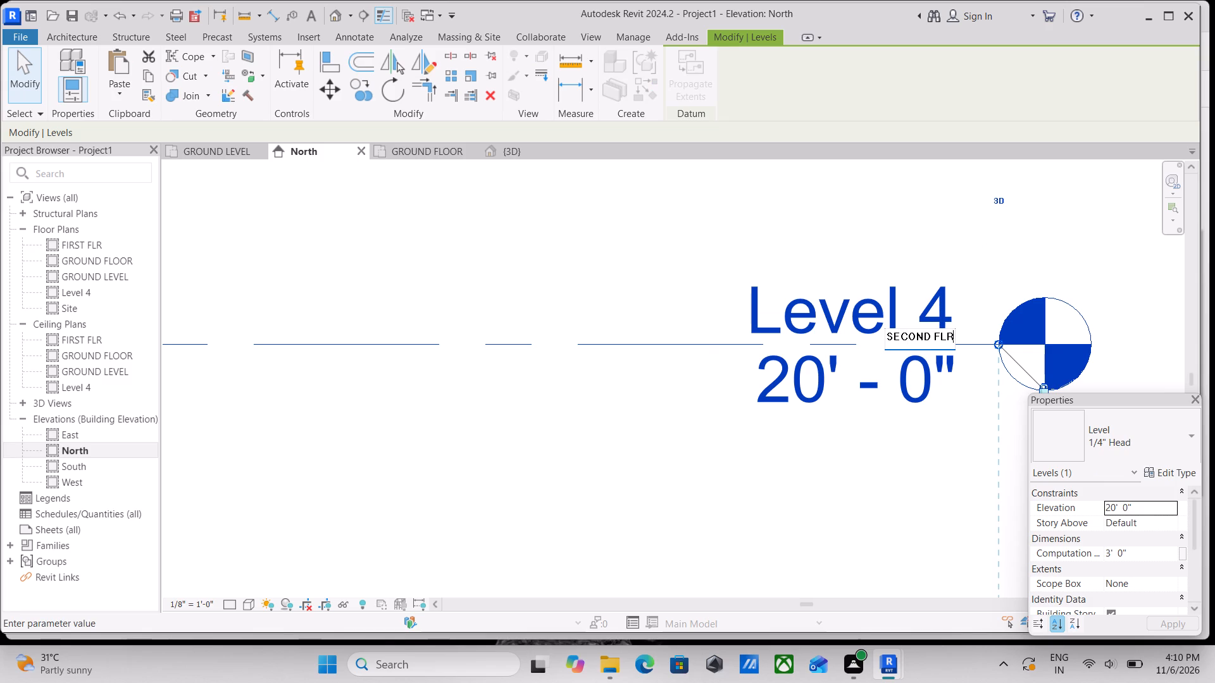
key("Return")
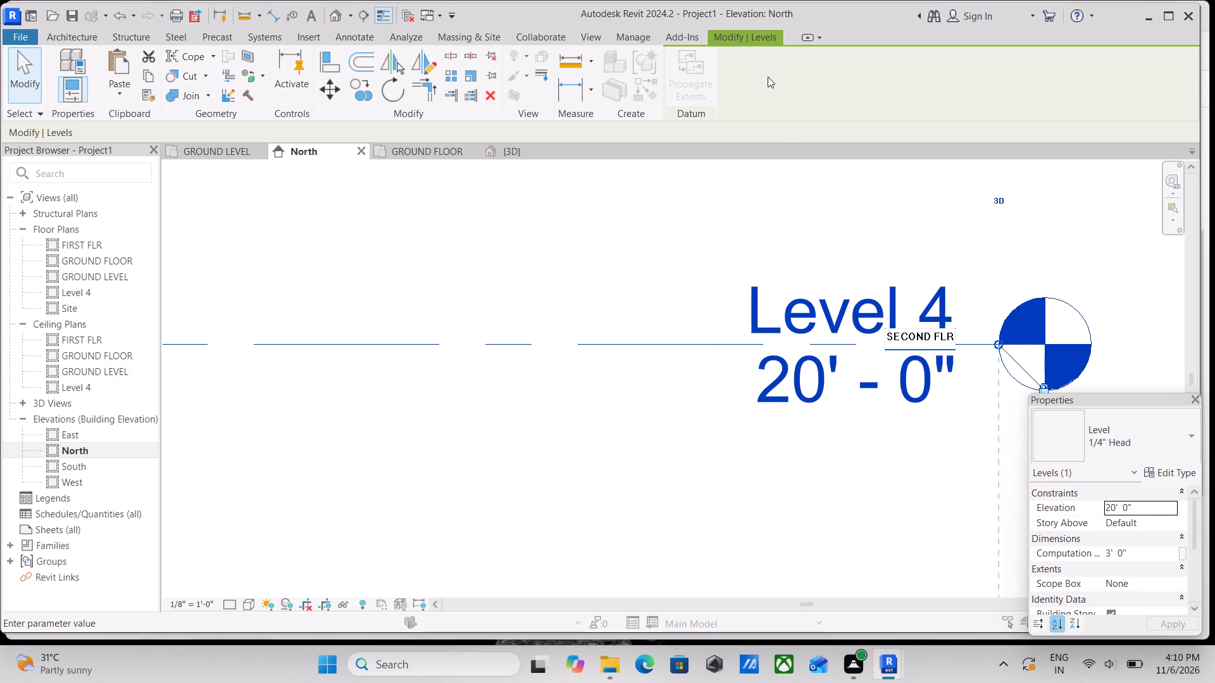
left_click(674, 328)
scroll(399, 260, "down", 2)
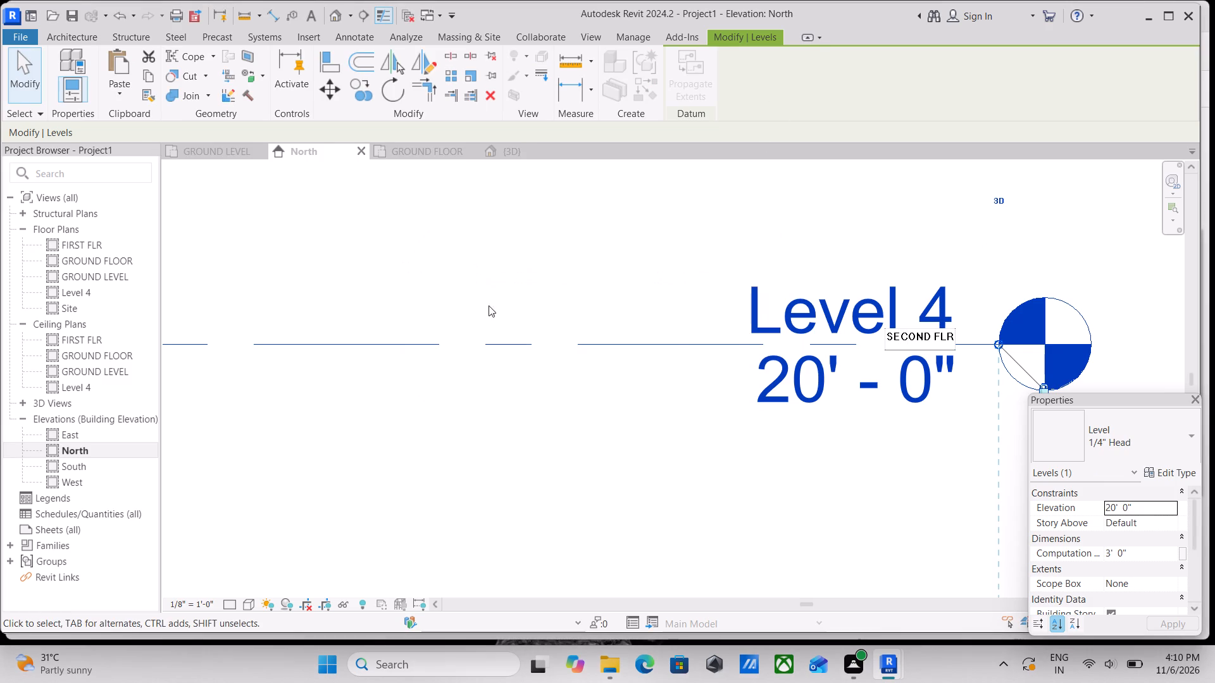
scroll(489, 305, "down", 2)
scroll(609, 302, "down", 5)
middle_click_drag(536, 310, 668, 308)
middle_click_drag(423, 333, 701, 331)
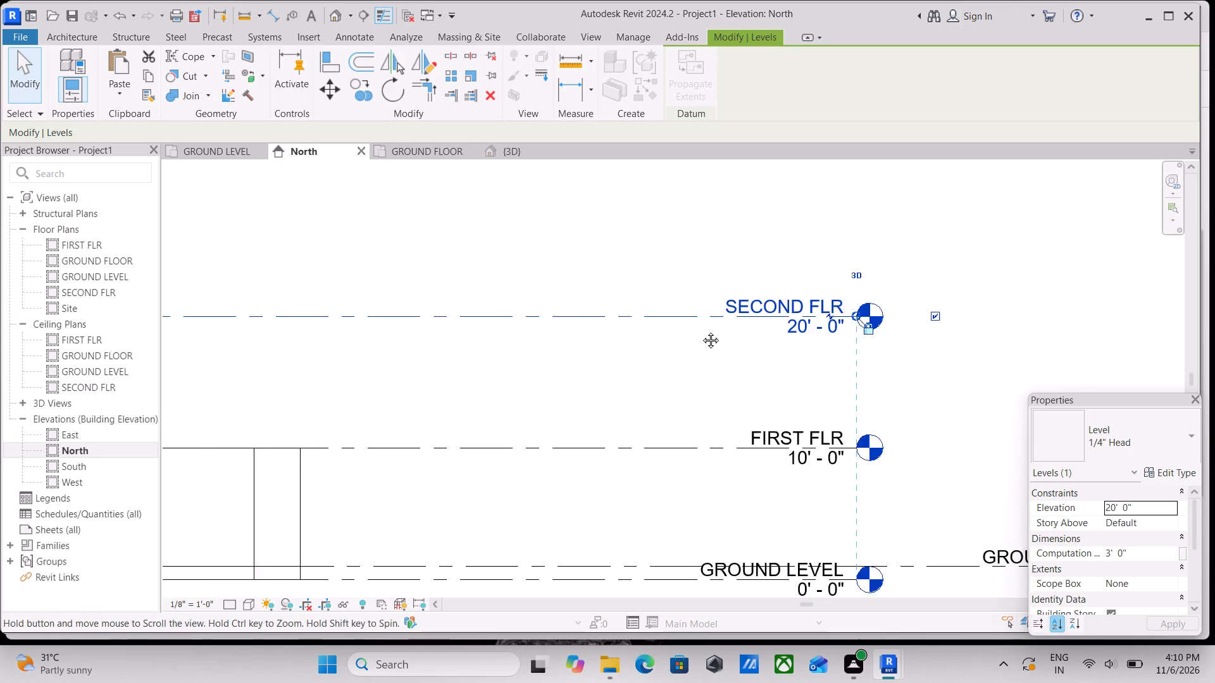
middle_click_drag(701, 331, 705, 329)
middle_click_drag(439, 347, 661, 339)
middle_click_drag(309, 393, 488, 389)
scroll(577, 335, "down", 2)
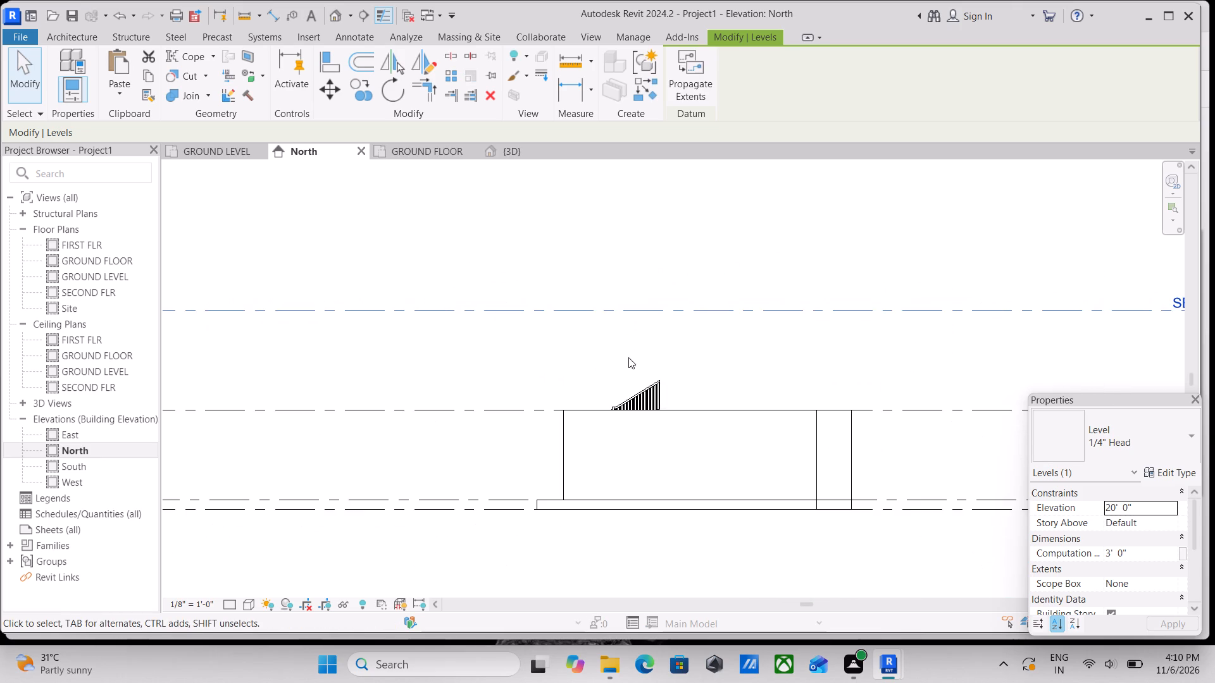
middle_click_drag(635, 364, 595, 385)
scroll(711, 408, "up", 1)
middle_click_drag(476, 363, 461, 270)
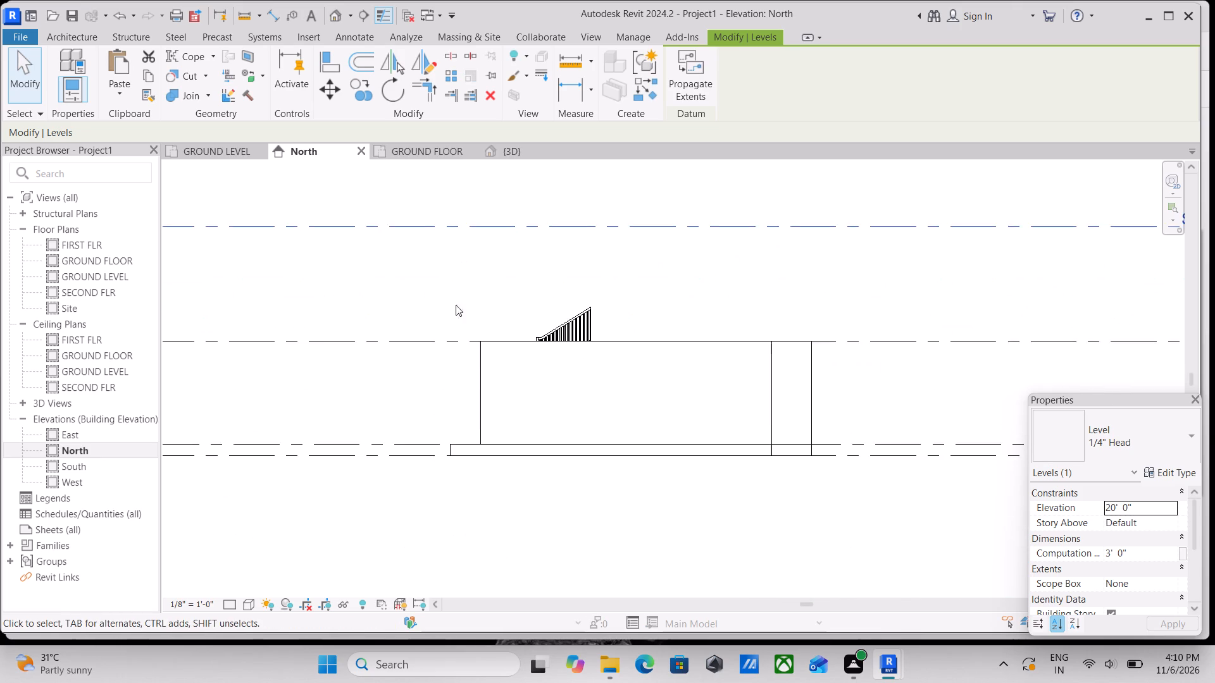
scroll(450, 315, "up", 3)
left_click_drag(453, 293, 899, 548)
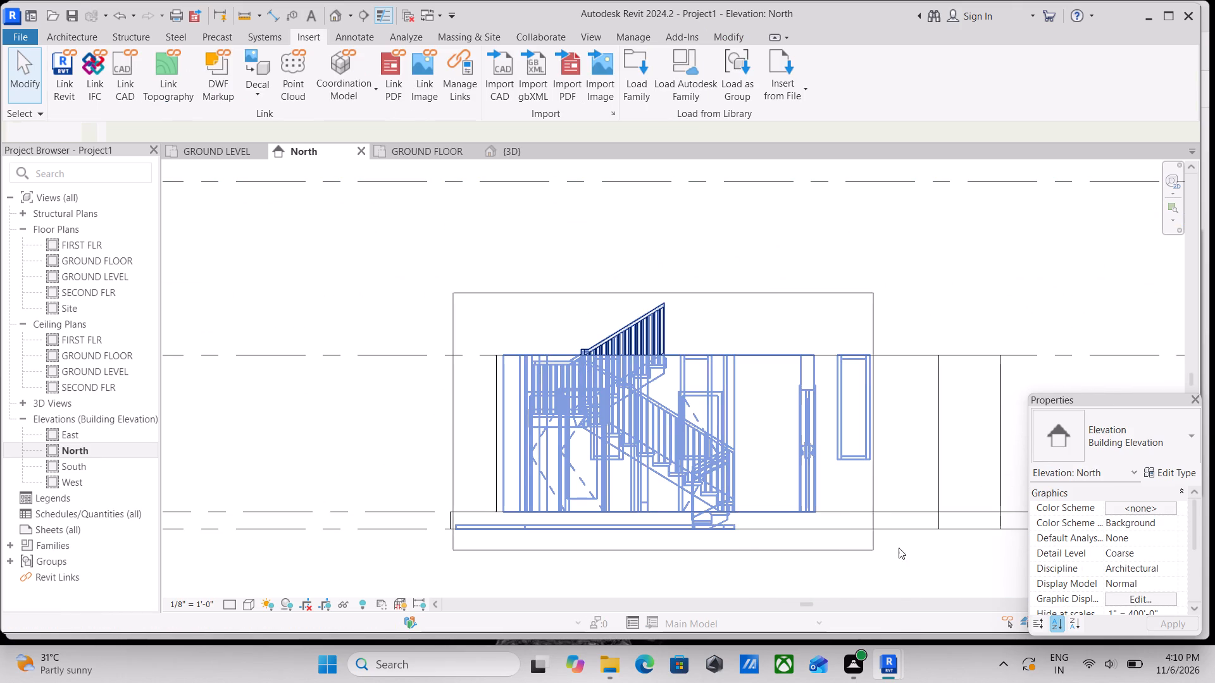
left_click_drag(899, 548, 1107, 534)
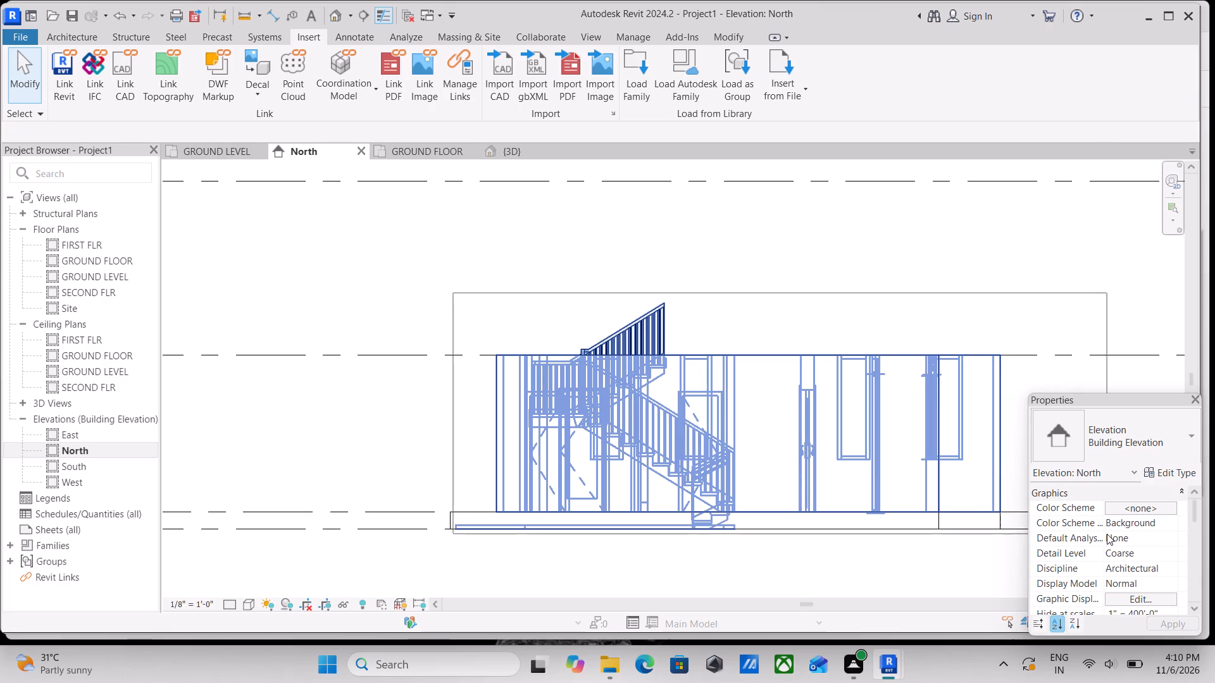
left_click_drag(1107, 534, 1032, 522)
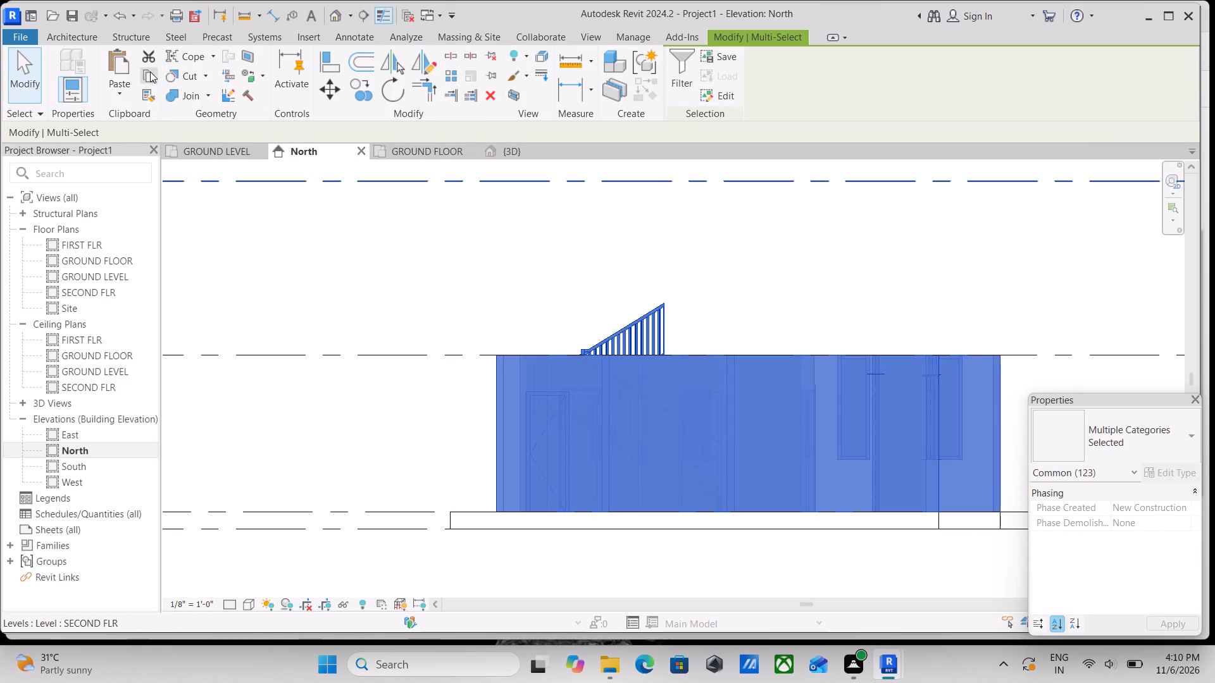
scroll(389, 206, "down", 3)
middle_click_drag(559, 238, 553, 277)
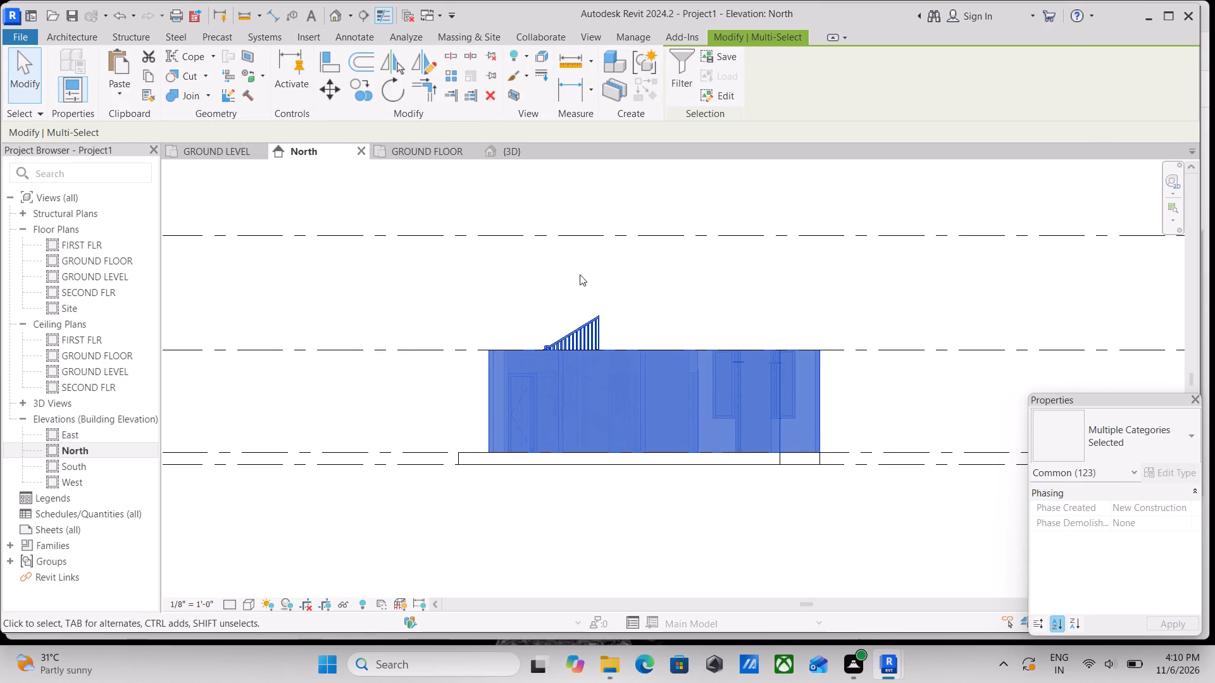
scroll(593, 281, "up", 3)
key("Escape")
Examine the building and its level lines in the North elevation, the 3D view and the GROUND FLOOR plan.
scroll(603, 202, "down", 2)
middle_click_drag(603, 202, 608, 247)
scroll(622, 238, "down", 1)
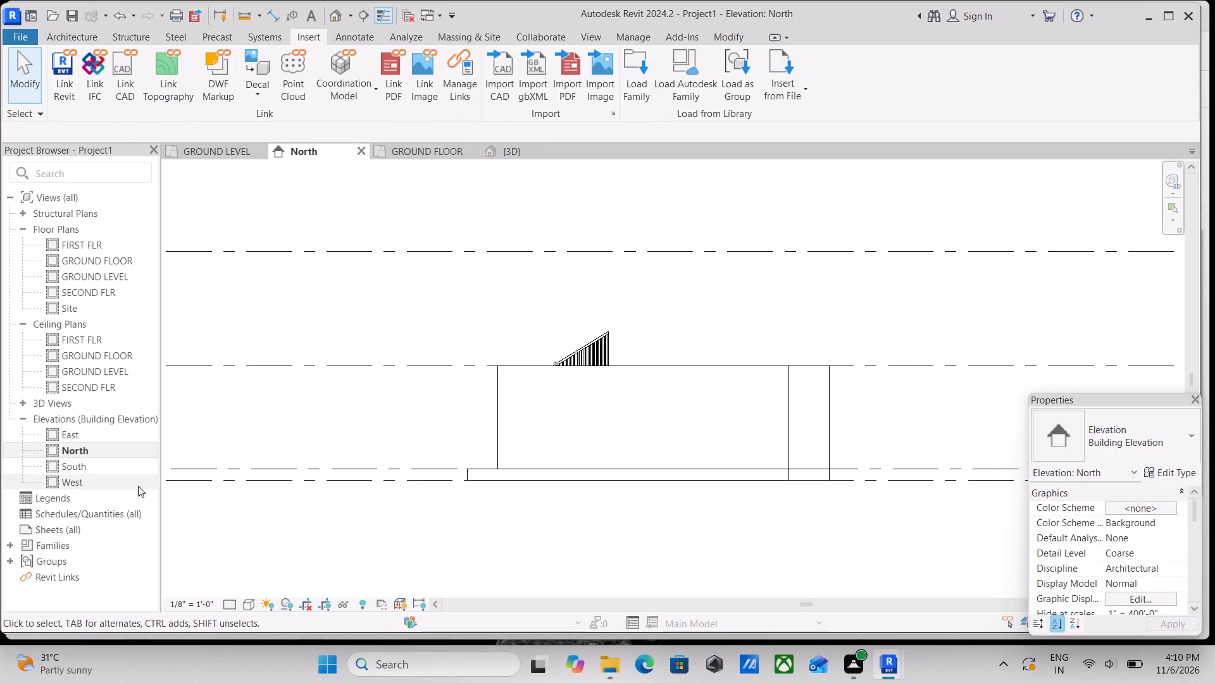
scroll(513, 464, "up", 2)
middle_click_drag(338, 304, 363, 321)
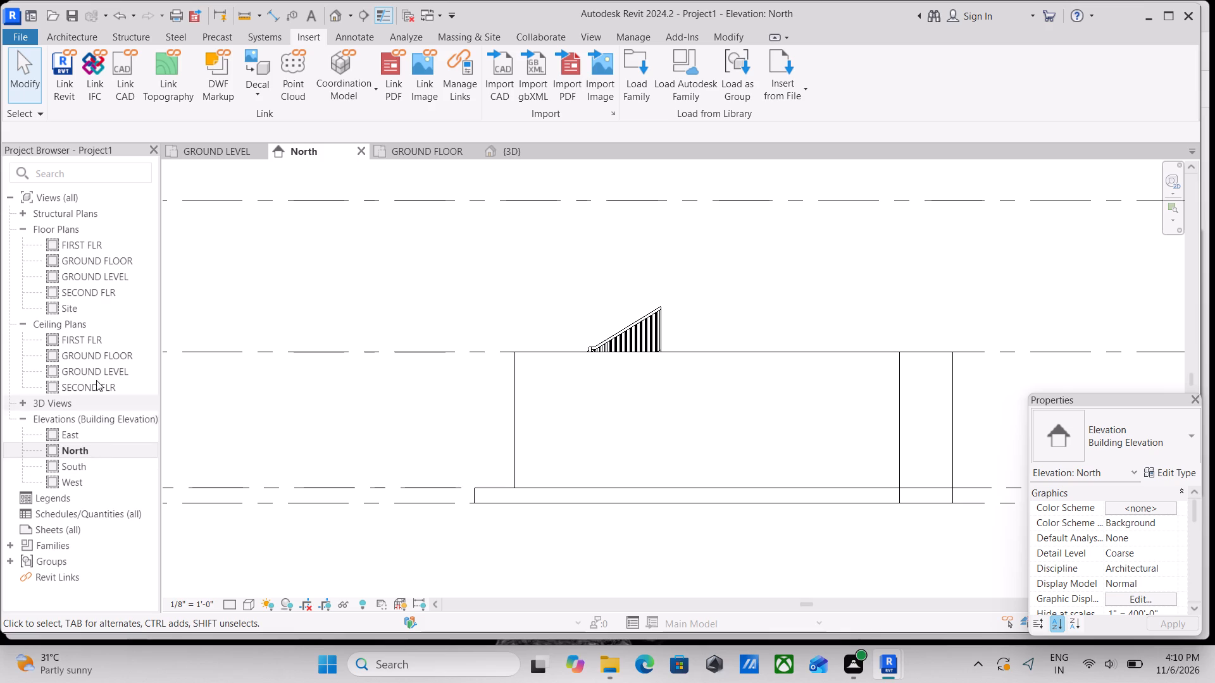
left_click(506, 144)
scroll(601, 352, "down", 2)
middle_click_drag(613, 350, 387, 390)
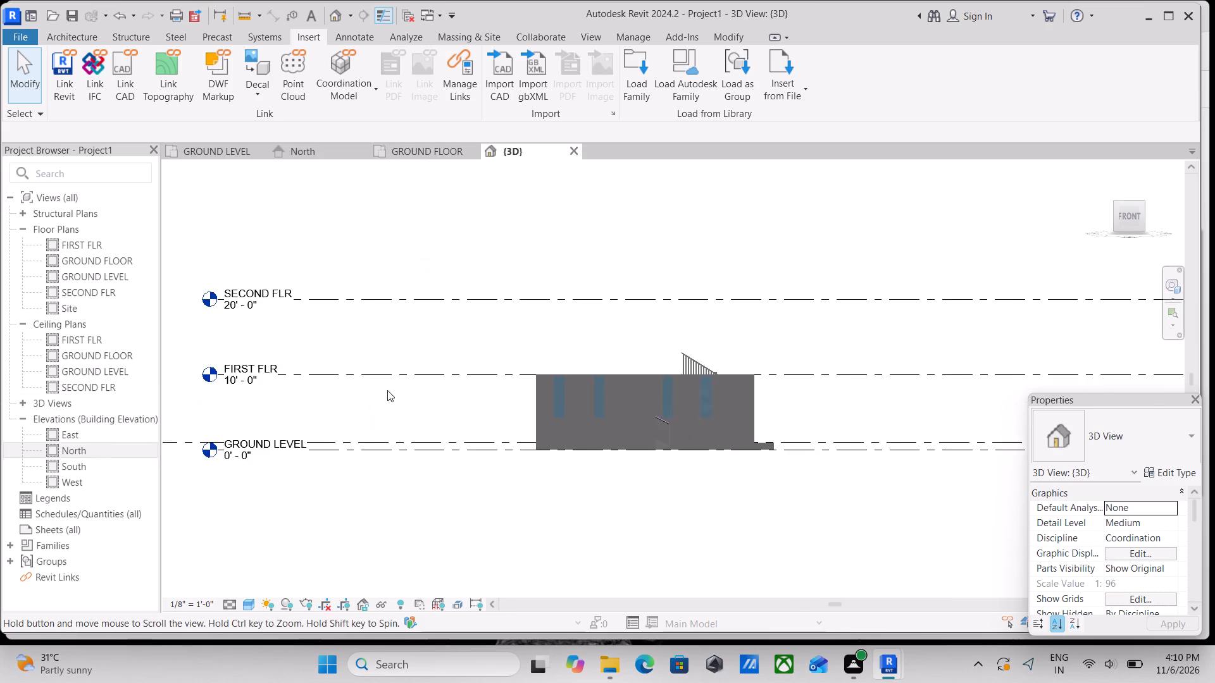
scroll(632, 351, "up", 2)
middle_click_drag(501, 354, 559, 362)
left_click(423, 149)
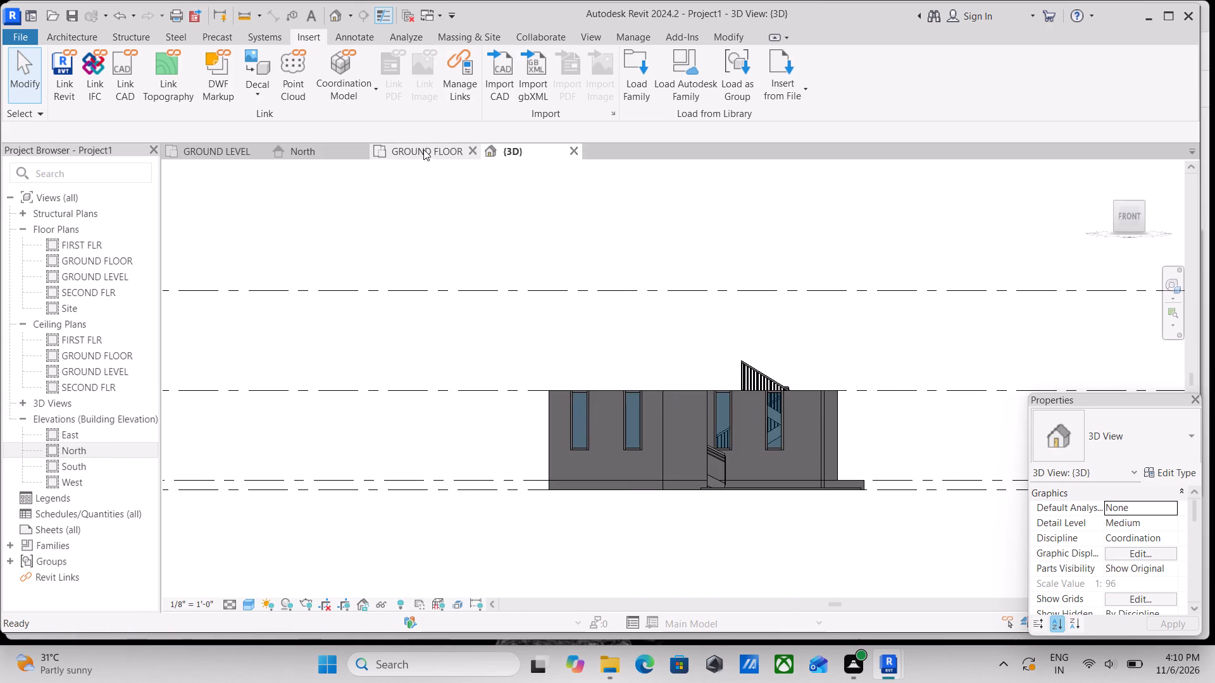
scroll(517, 328, "down", 2)
left_click(292, 154)
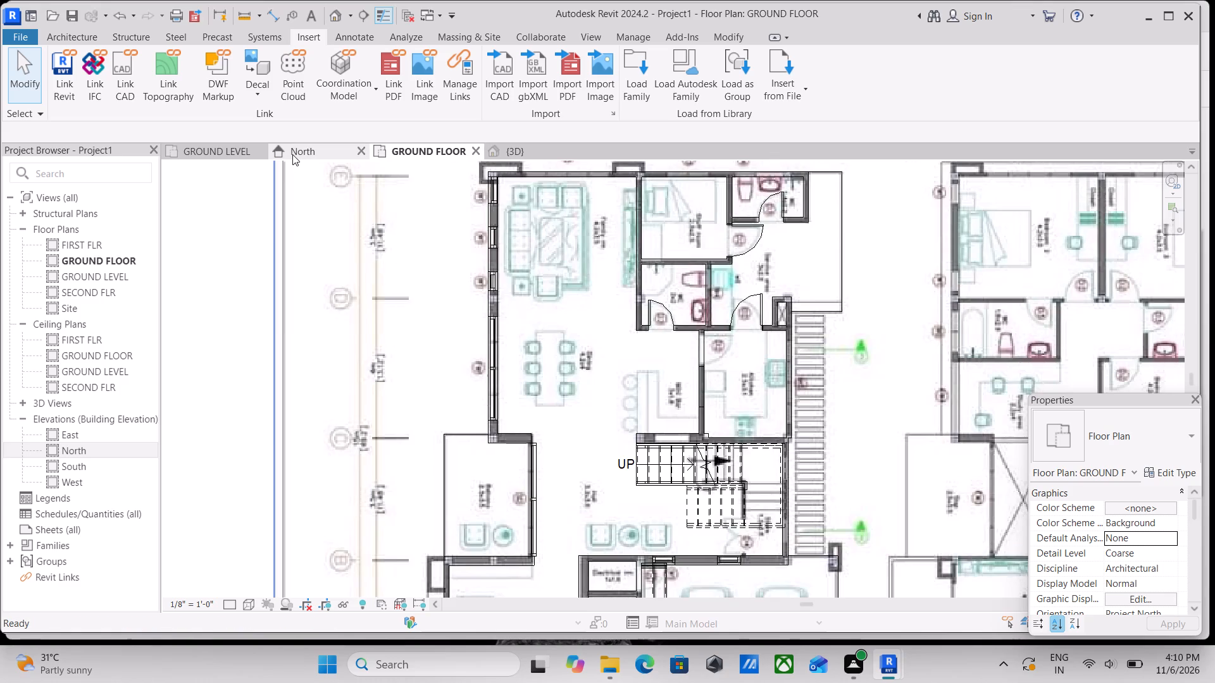
middle_click_drag(255, 395, 275, 378)
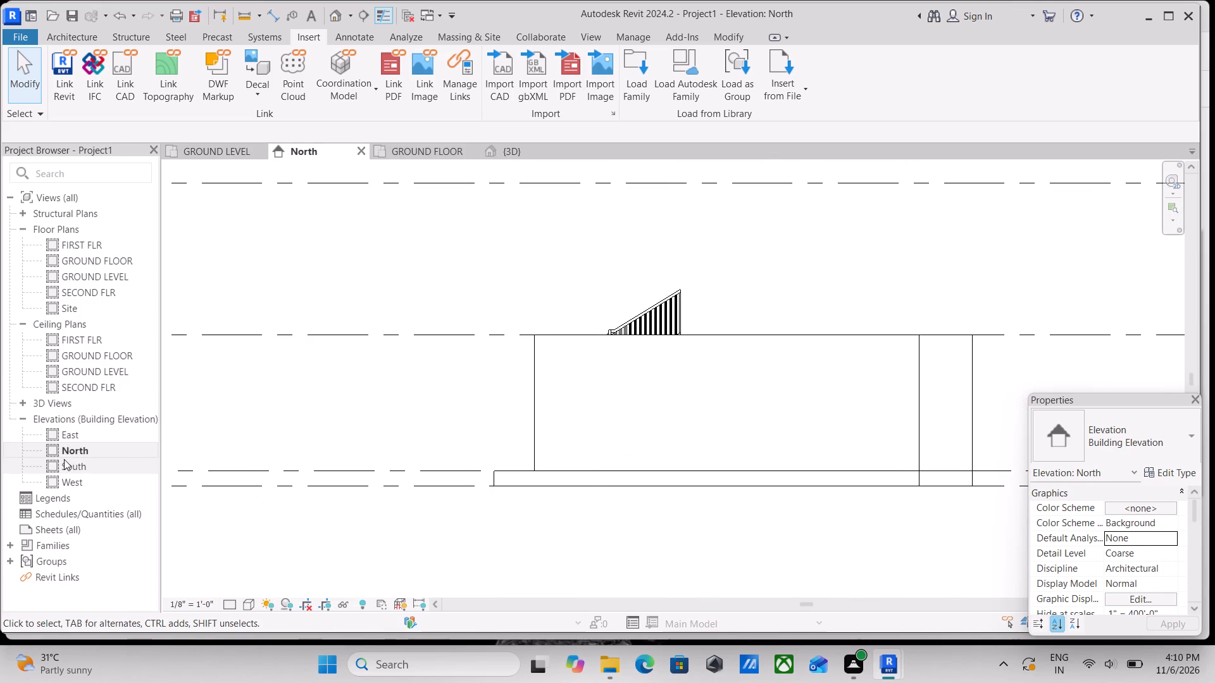
scroll(83, 394, "up", 2)
scroll(637, 387, "up", 1)
middle_click_drag(644, 383, 467, 414)
scroll(624, 386, "down", 2)
middle_click_drag(624, 386, 362, 393)
middle_click_drag(727, 399, 705, 399)
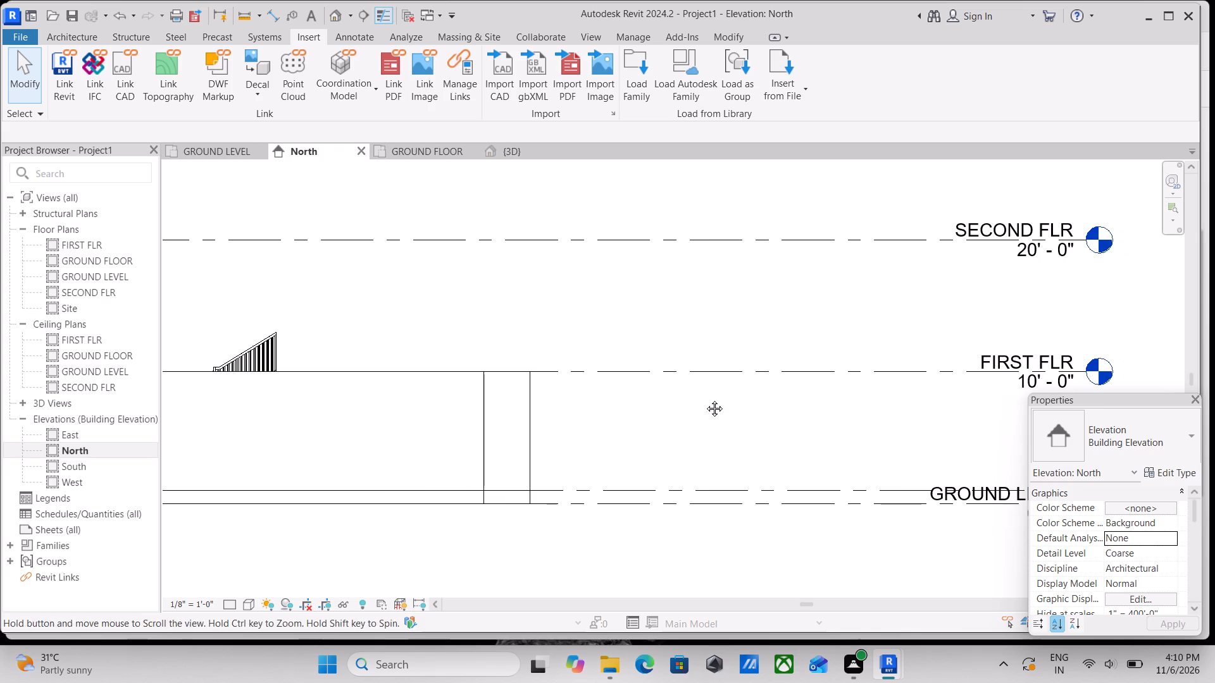
middle_click_drag(705, 399, 659, 400)
middle_click_drag(659, 400, 838, 399)
middle_click_drag(706, 407, 945, 388)
scroll(945, 388, "down", 1)
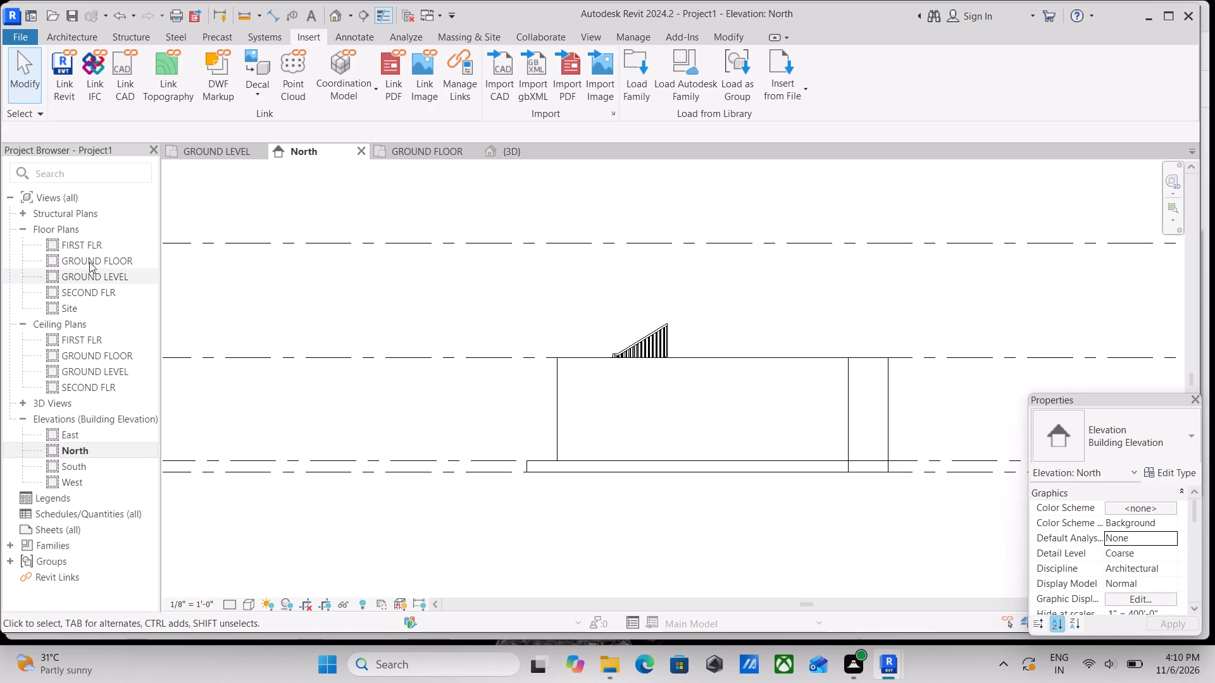
Open the FIRST FLR floor plan with the whole building outline in view.
double_click(102, 242)
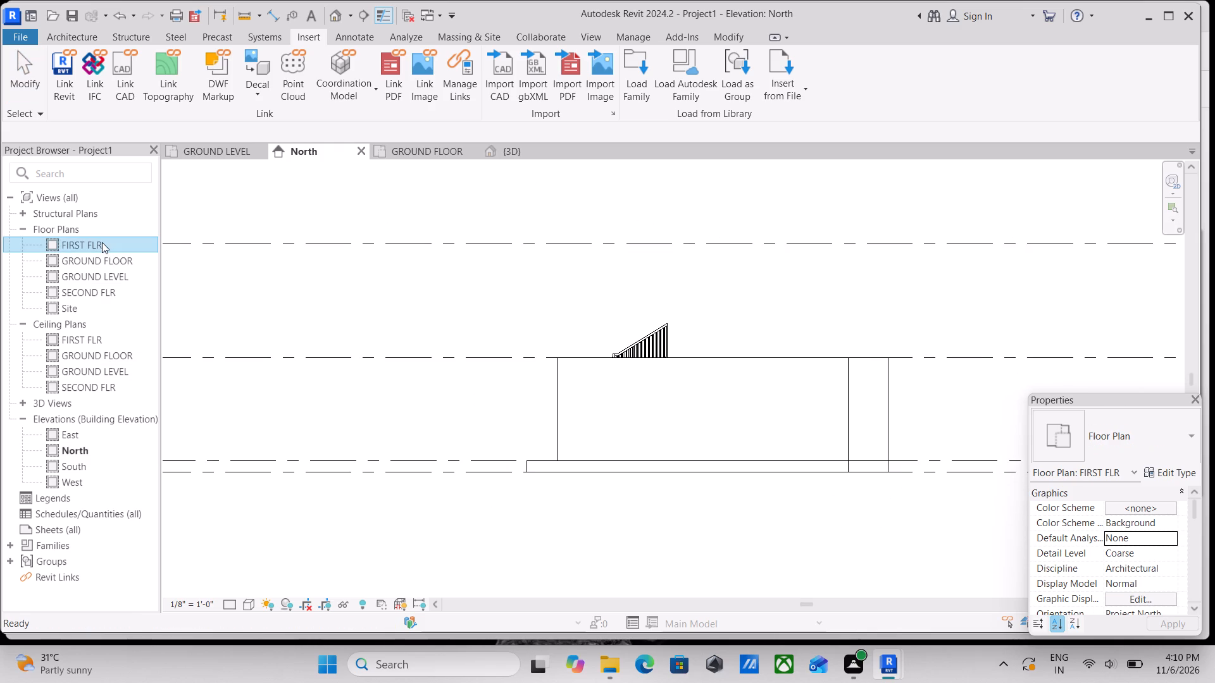
scroll(611, 417, "down", 1)
middle_click_drag(611, 417, 484, 408)
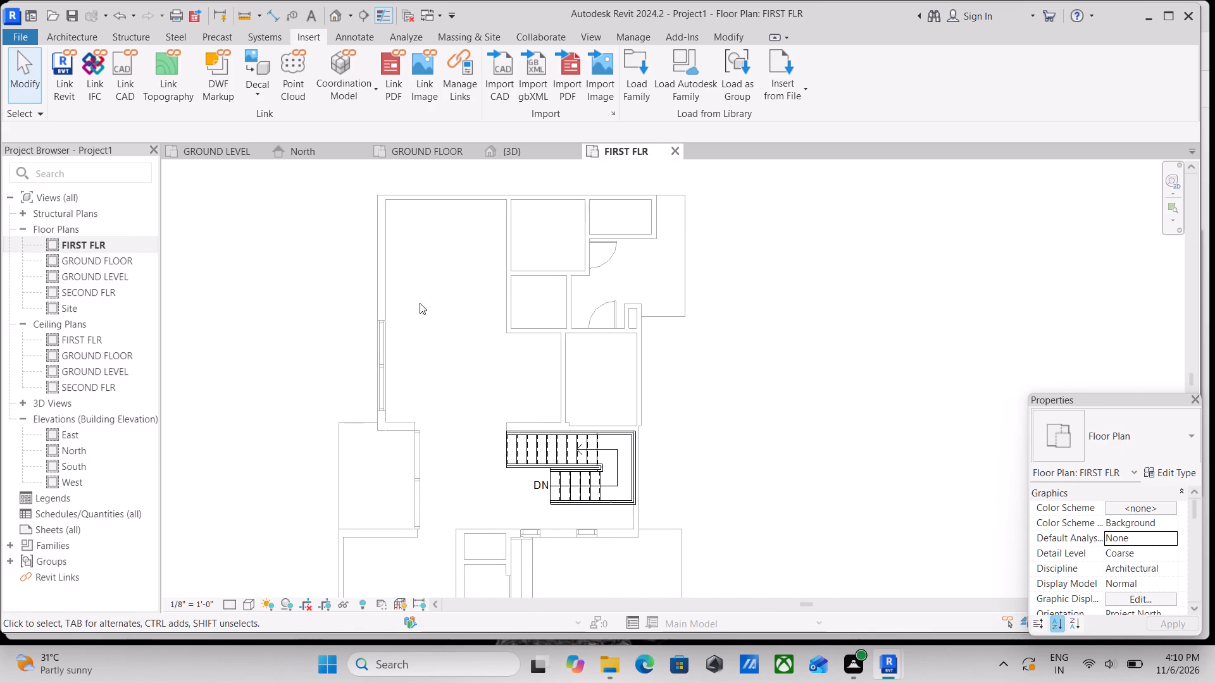
scroll(366, 338, "down", 4)
middle_click(371, 336)
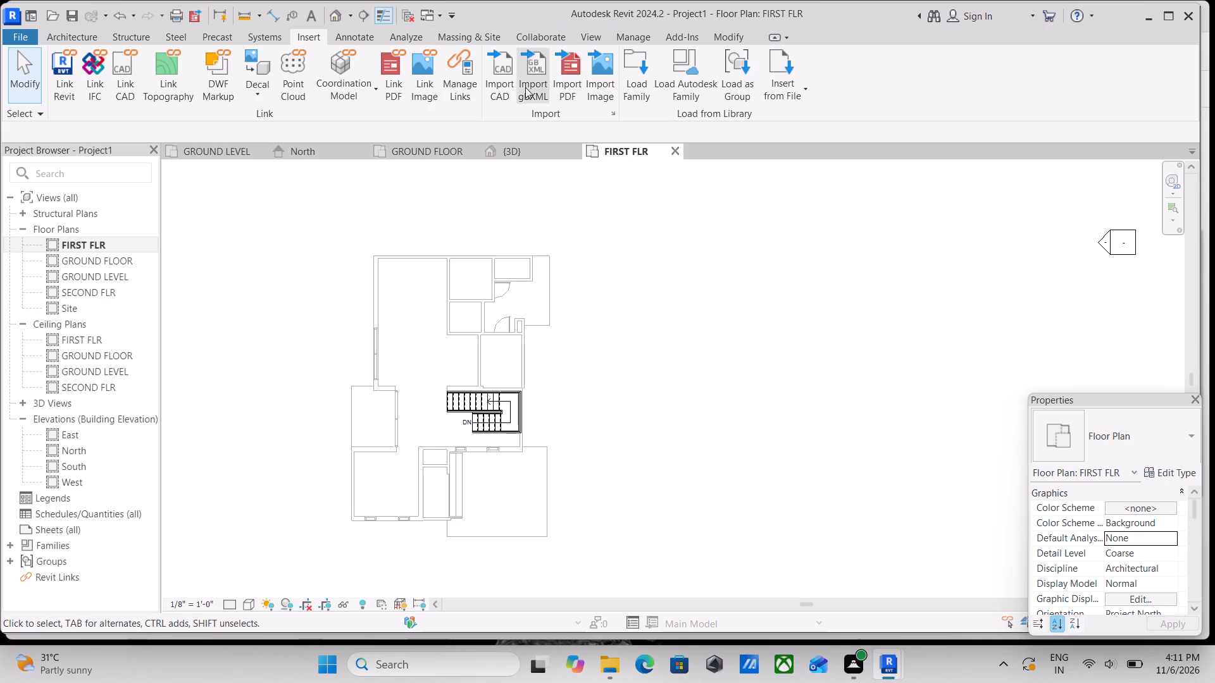
Import the image WhatsApp Image 2026-11-06 at 2.25.23 PM (1) from Downloads and place it over the building outline.
left_click(603, 82)
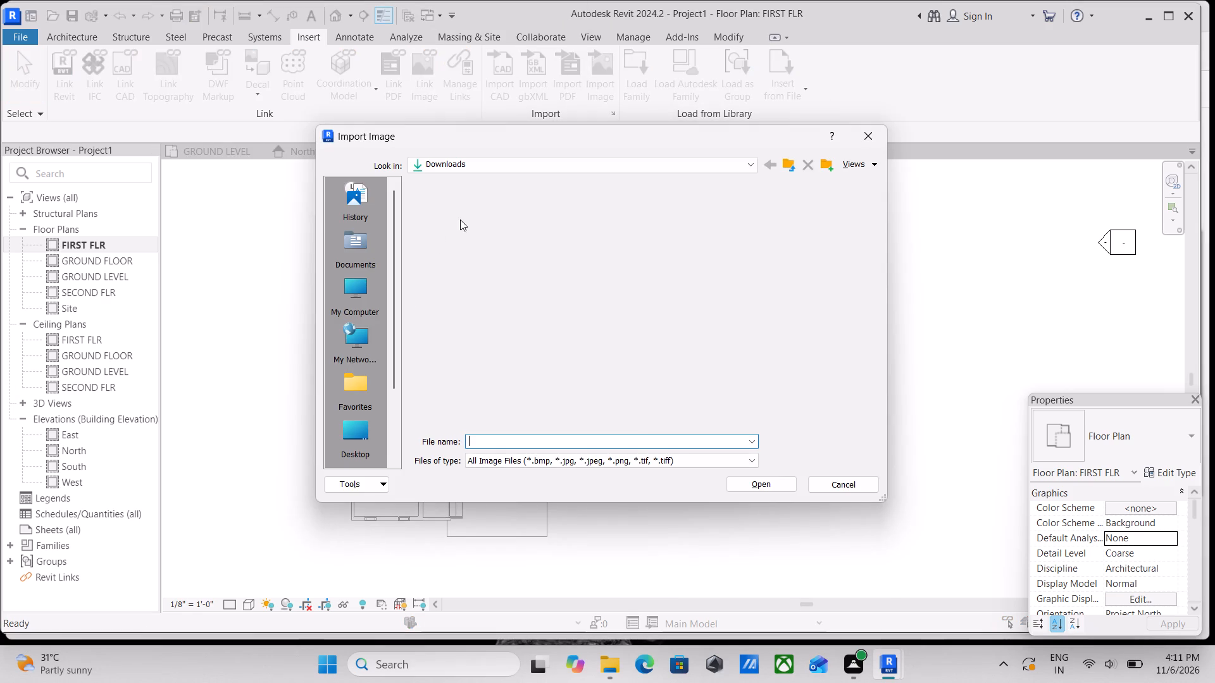
scroll(354, 278, "down", 2)
scroll(380, 310, "up", 3)
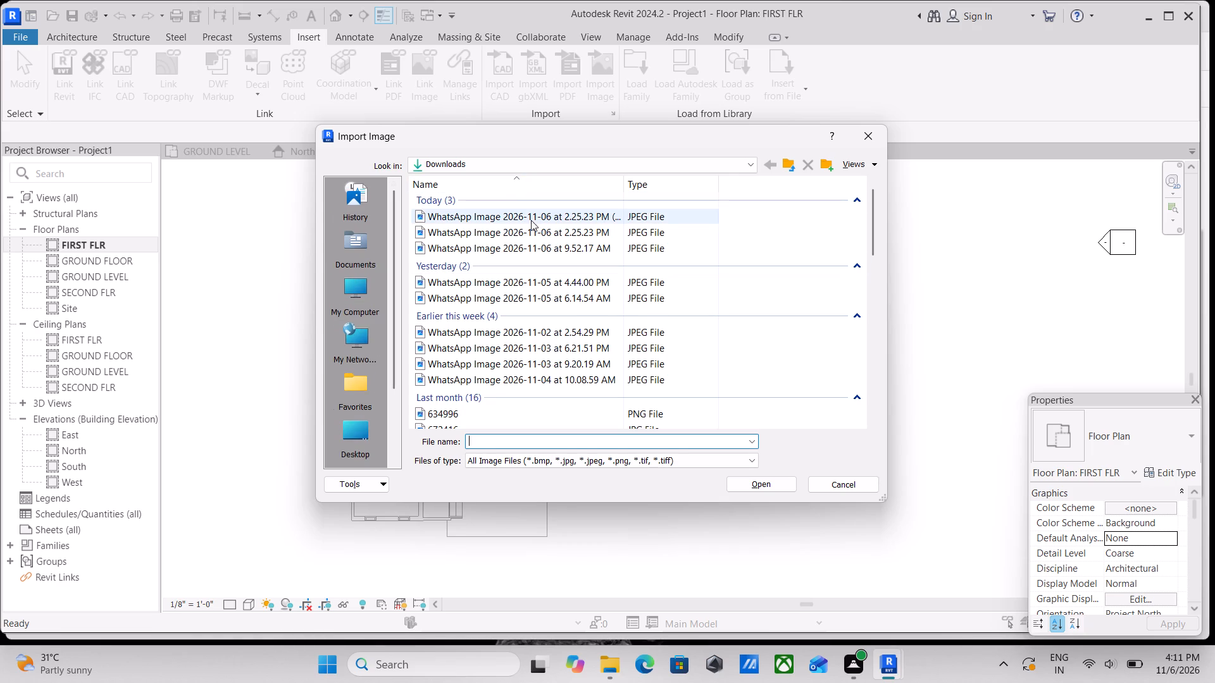
left_click(531, 220)
left_click(765, 485)
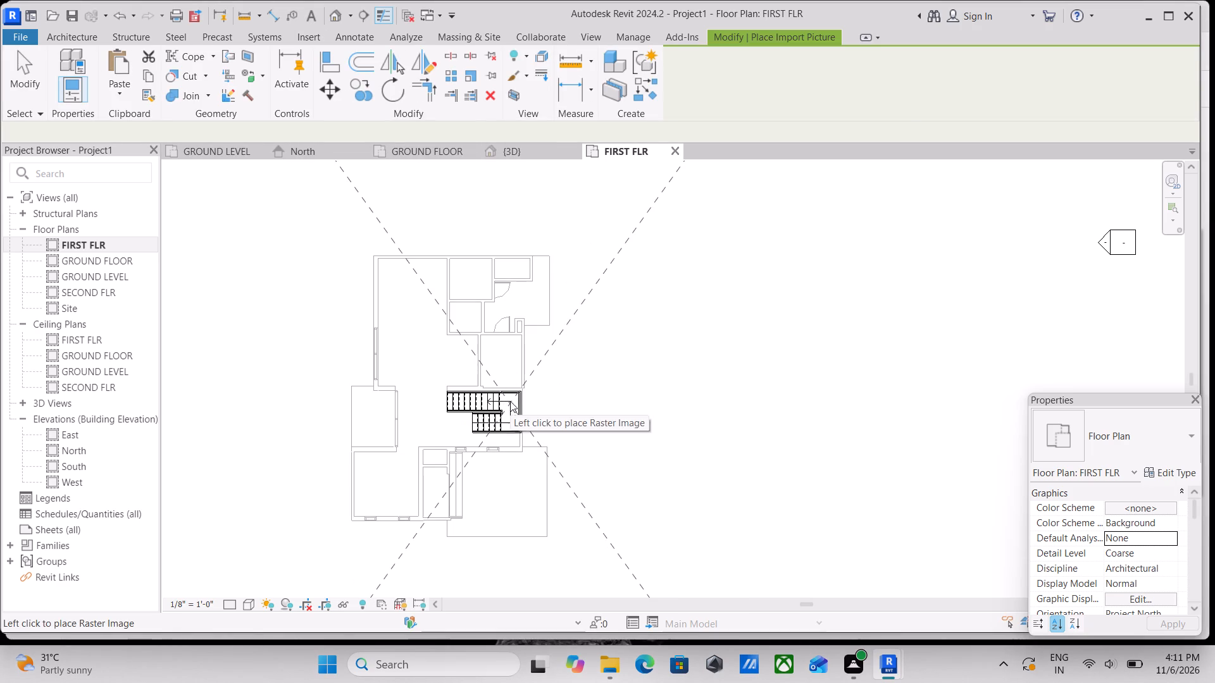
scroll(478, 362, "down", 8)
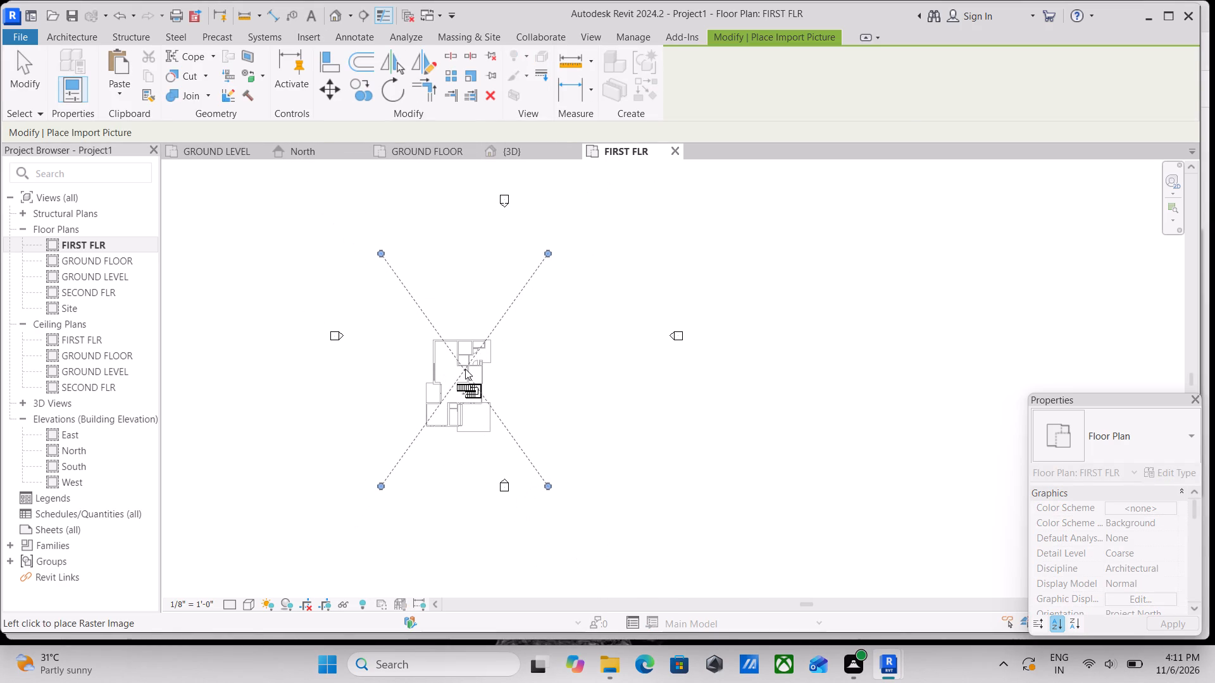
scroll(457, 369, "up", 7)
scroll(457, 376, "down", 4)
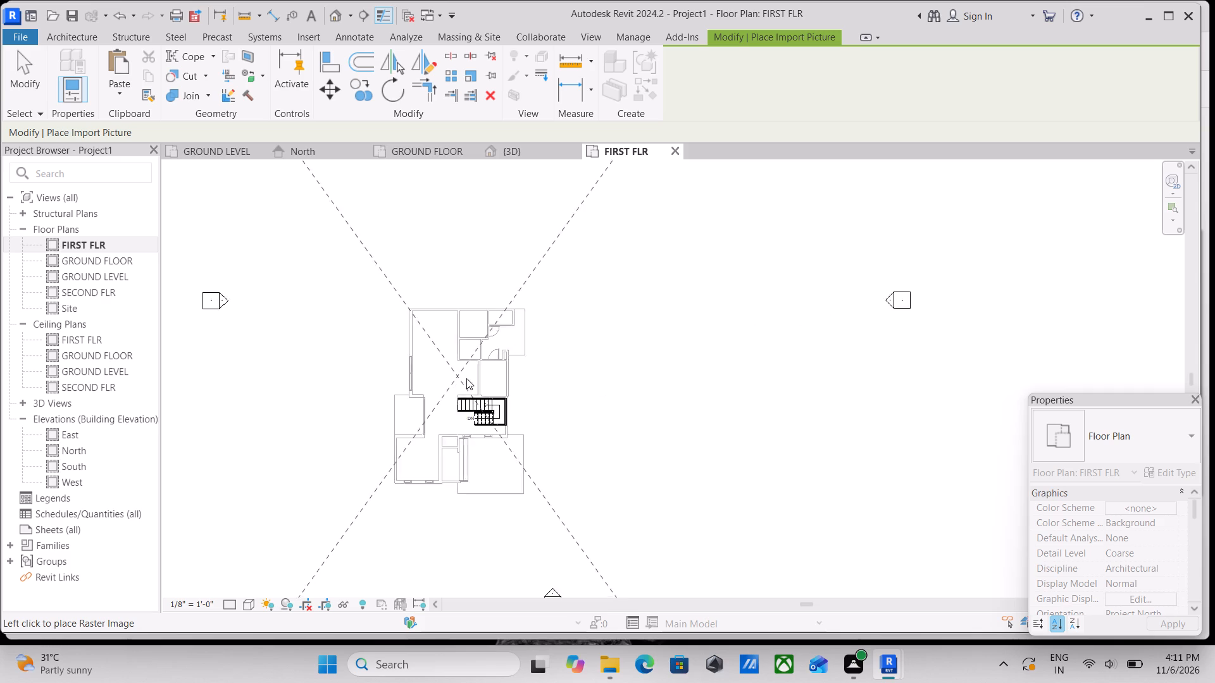
scroll(468, 379, "down", 3)
scroll(457, 381, "up", 3)
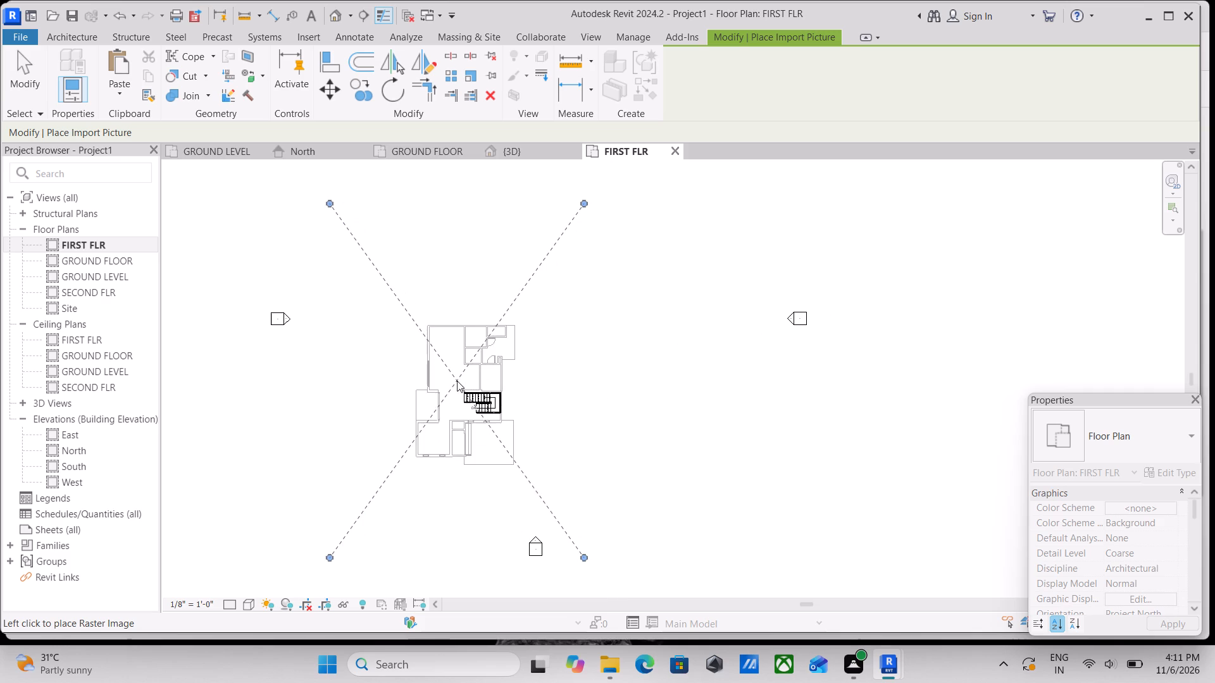
left_click(466, 381)
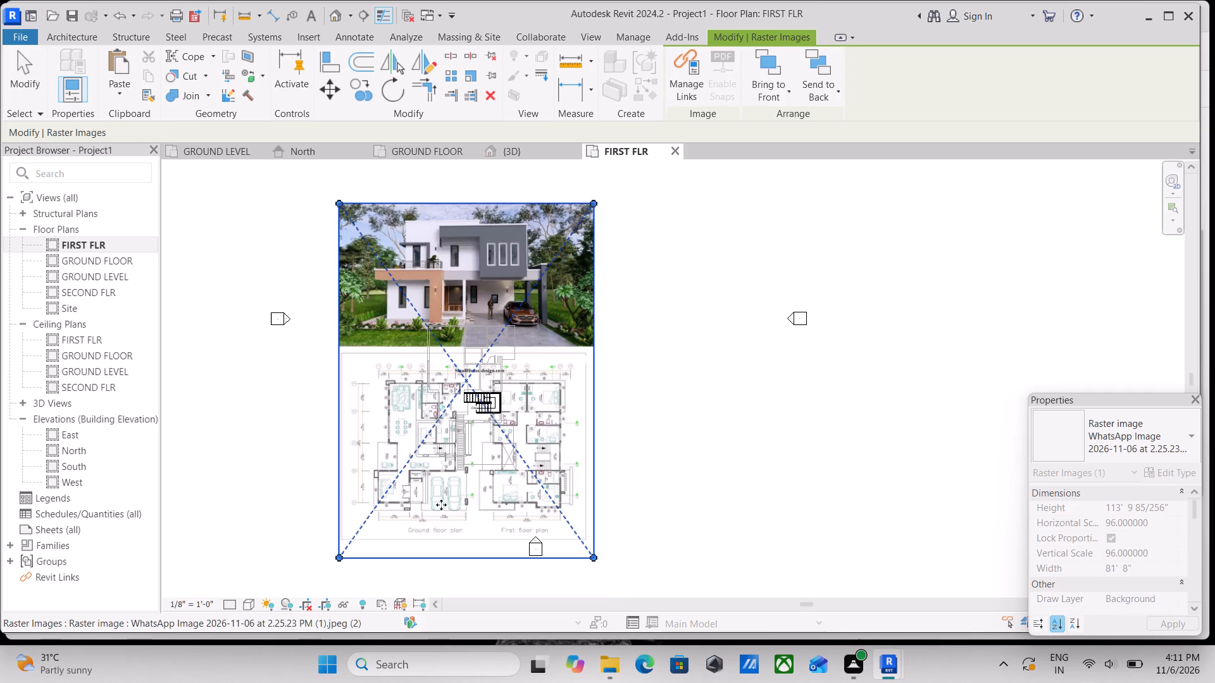
Shift the imported image left so its First floor plan drawing moves towards the existing staircase.
scroll(439, 505, "up", 3)
middle_click_drag(443, 450, 447, 334)
scroll(529, 387, "down", 1)
middle_click_drag(529, 387, 542, 390)
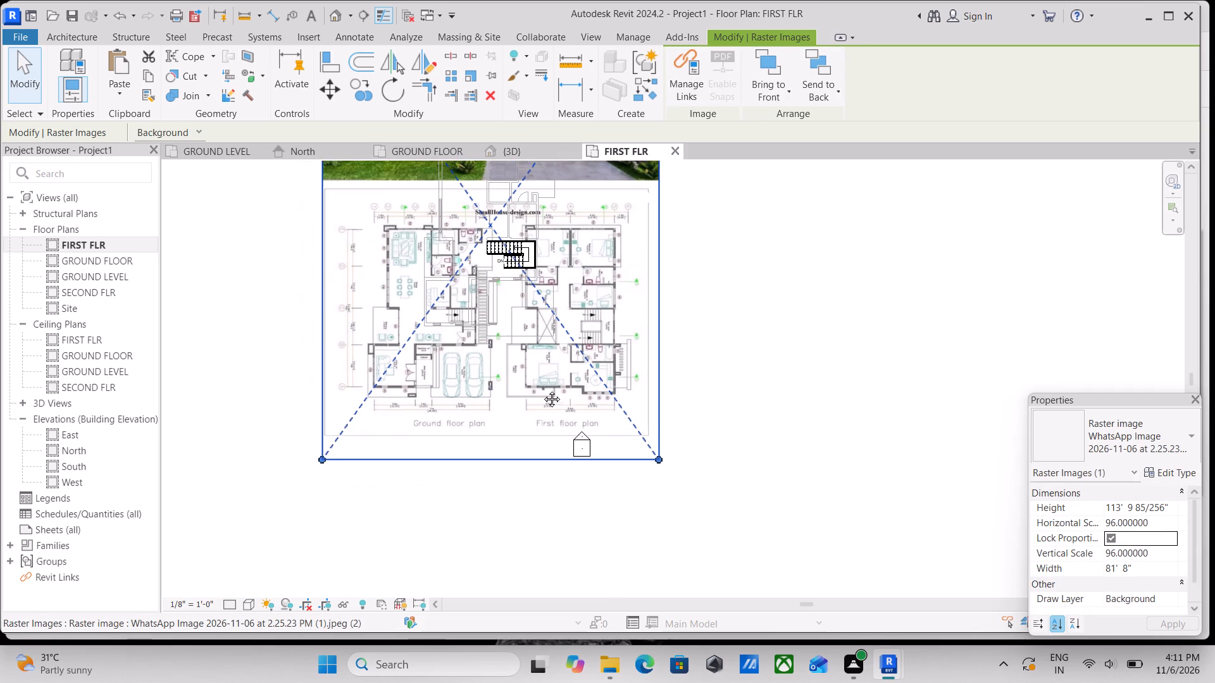
middle_click_drag(542, 390, 566, 384)
key("Left")
key("Left")
key("Left")
key("Left")
key("Left")
key("Left")
key("Left")
key("Left")
key("Left")
key("Left")
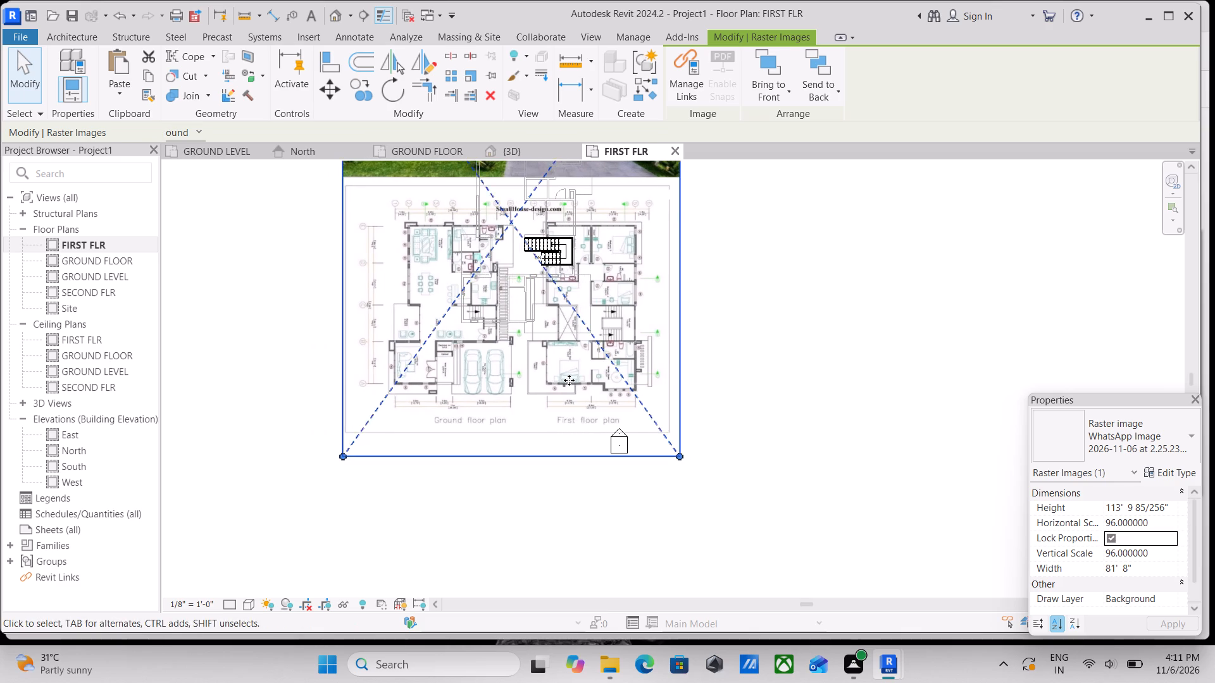
key("Left")
key("Left")
Shift the image up to bring its First floor plan level with the building outline.
key("Up")
key("Up")
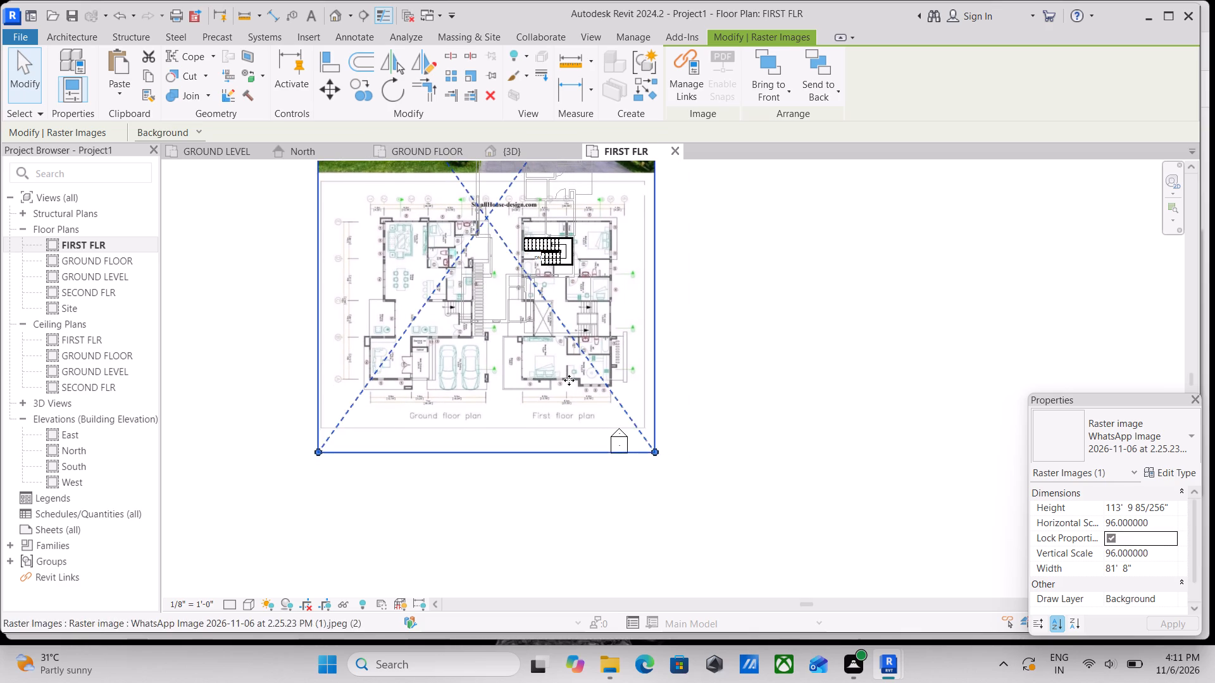
key("Up")
key("Up")
key("Up")
key("Up")
key("Up")
key("Up")
key("Up")
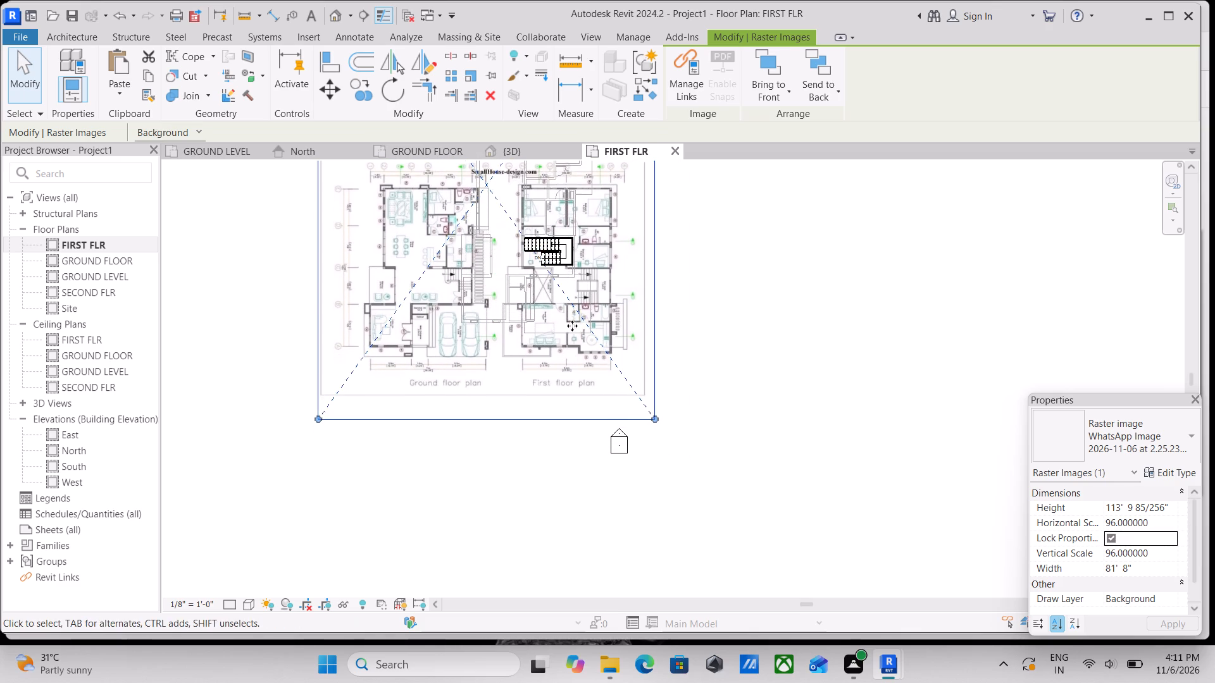
key("Up")
key("Up")
key("Up")
key("Up")
key("Up")
key("Up")
key("Up")
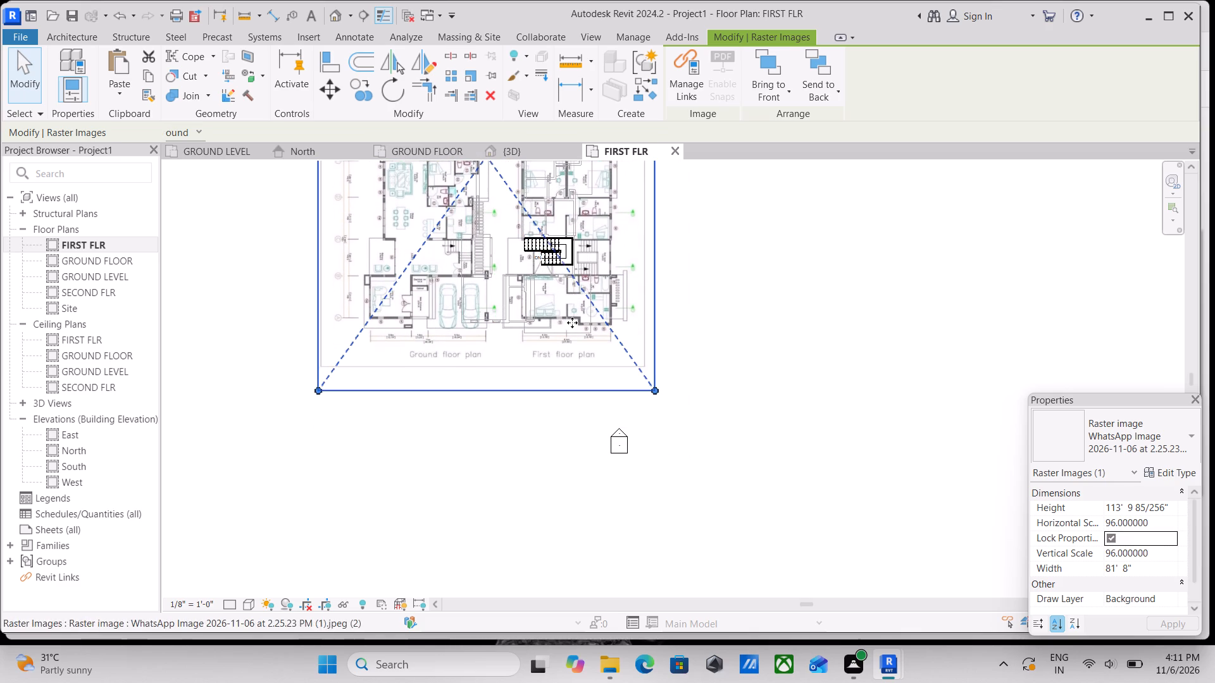
key("Up")
key("Up")
key("Up")
key("Up")
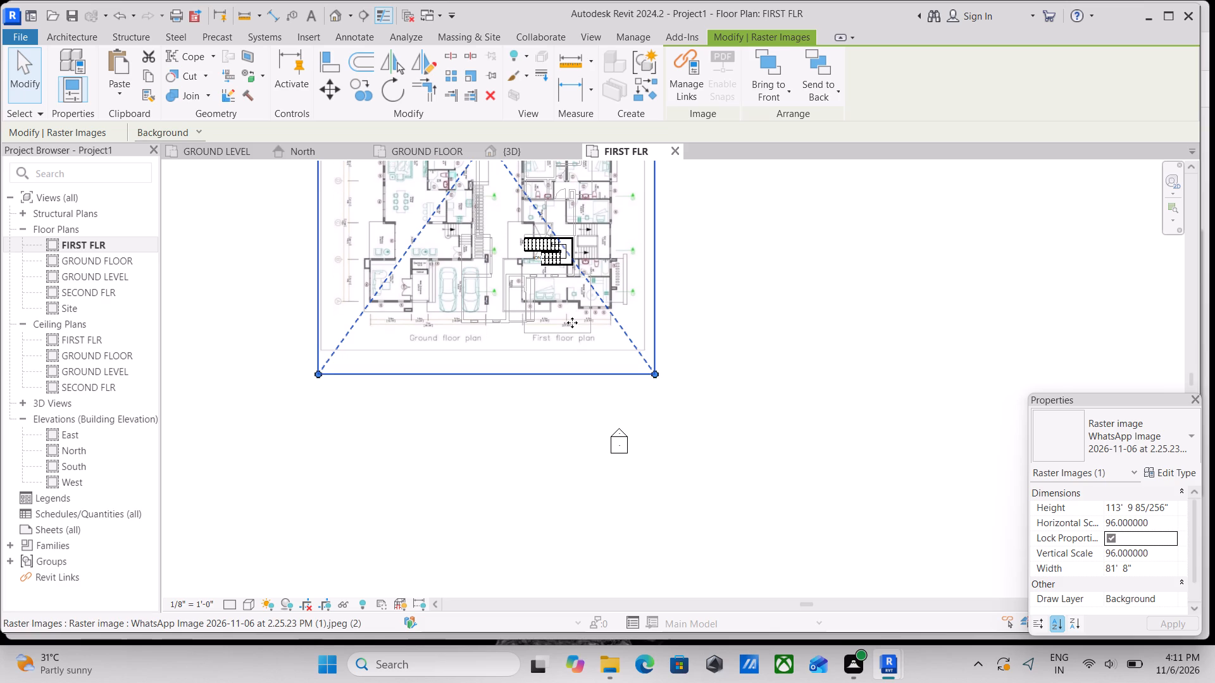
Shift the image further left so its First floor plan walls come closer to the building outline.
key("Left")
key("Left")
key("Left")
key("Left")
key("Left")
key("Left")
key("Left")
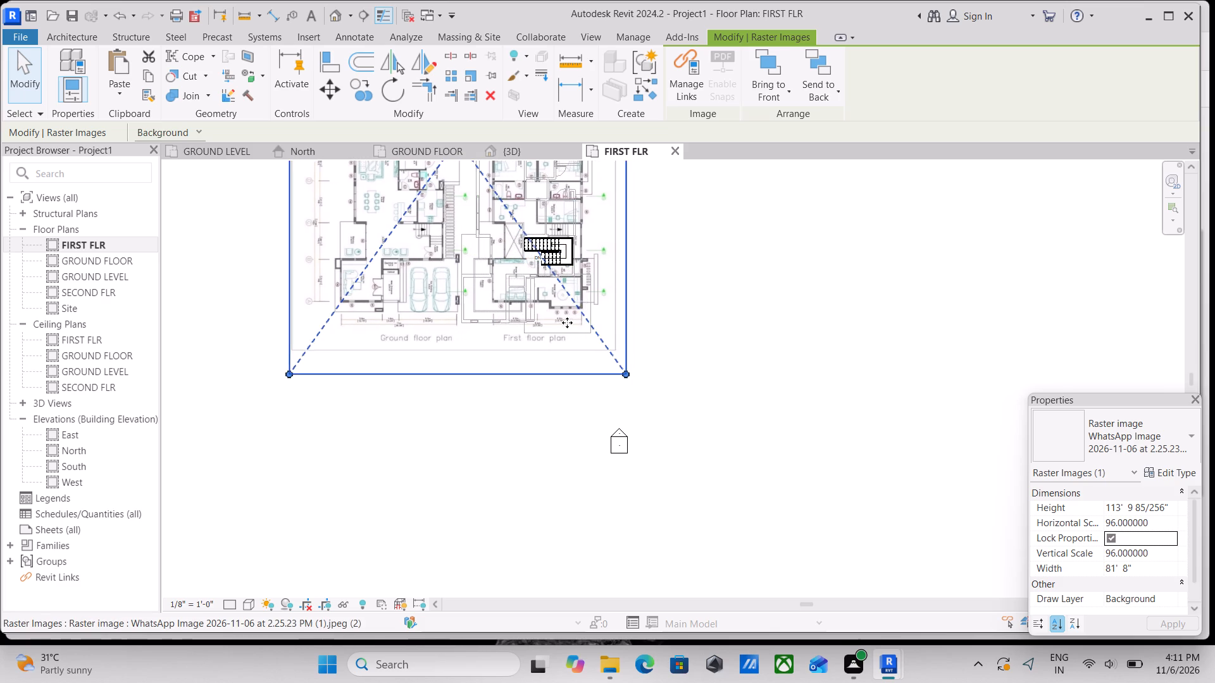
key("Left")
key("Left")
key("Left")
scroll(550, 321, "up", 1)
key("Left")
middle_click_drag(552, 323, 558, 424)
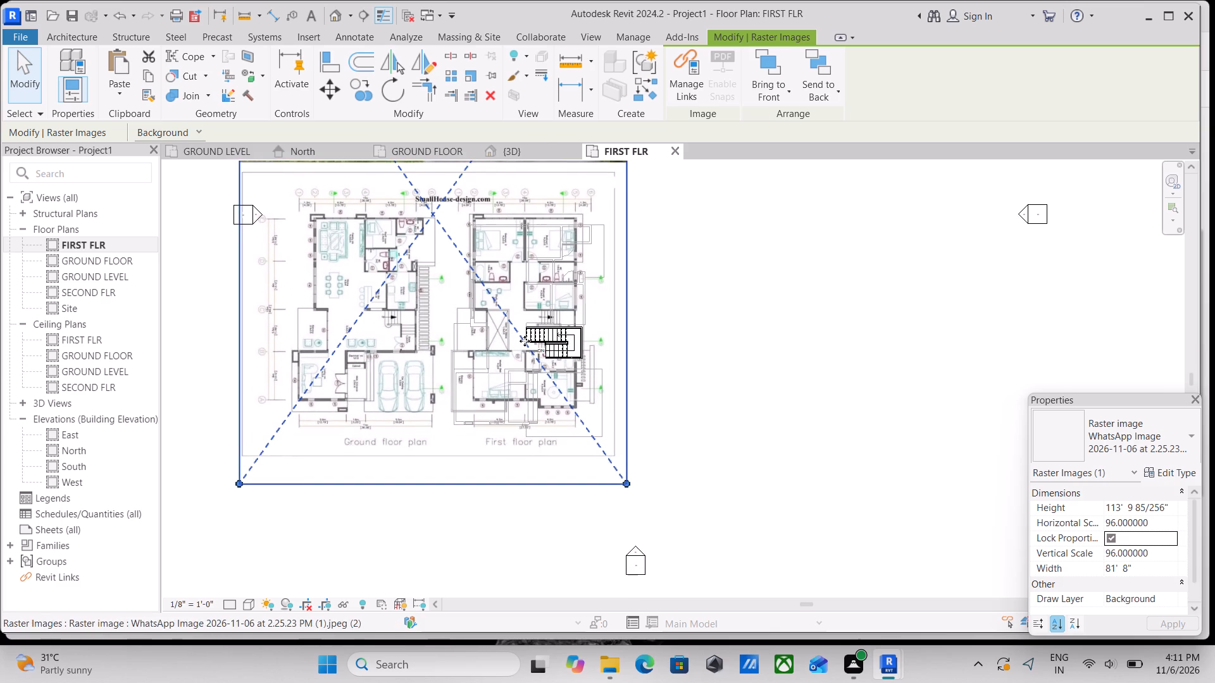
middle_click_drag(525, 349, 530, 397)
scroll(485, 278, "up", 3)
scroll(515, 331, "up", 2)
middle_click_drag(532, 321, 488, 316)
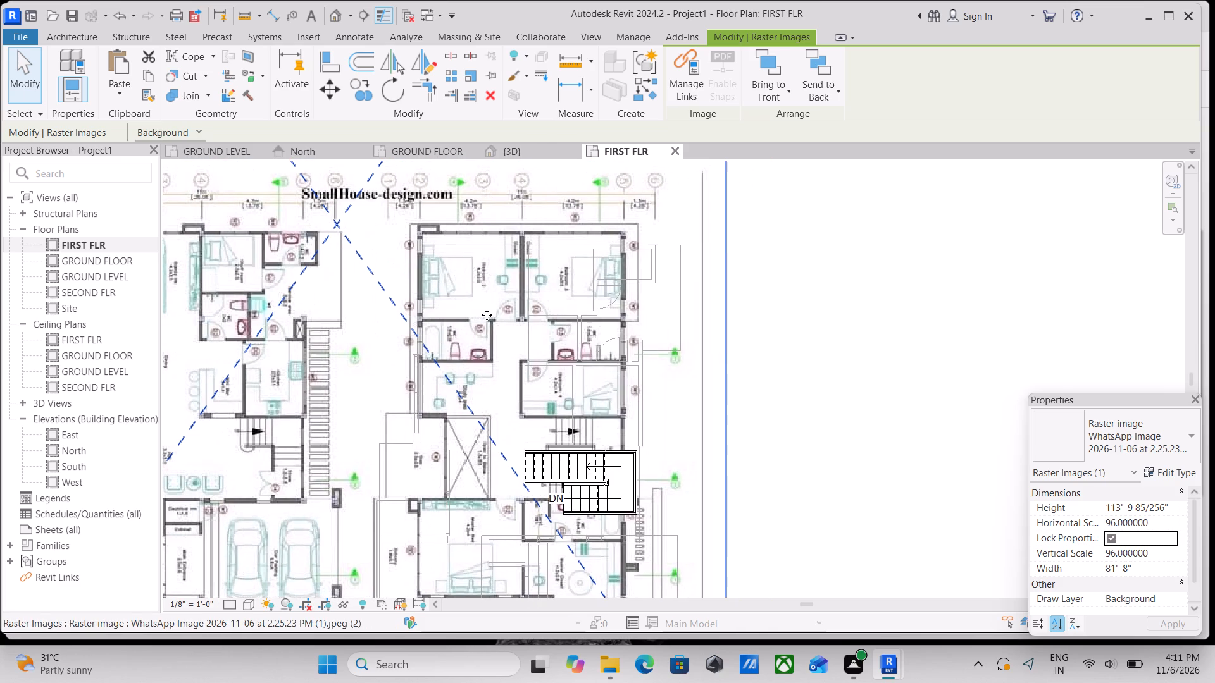
key("Left")
key("Left")
Shift the image slightly down so the master bedroom's front wall sits nearer the building's front outline.
middle_click_drag(497, 326, 537, 259)
scroll(545, 249, "up", 1)
scroll(568, 292, "down", 1)
middle_click_drag(566, 295, 592, 255)
scroll(488, 485, "up", 2)
middle_click_drag(493, 482, 489, 355)
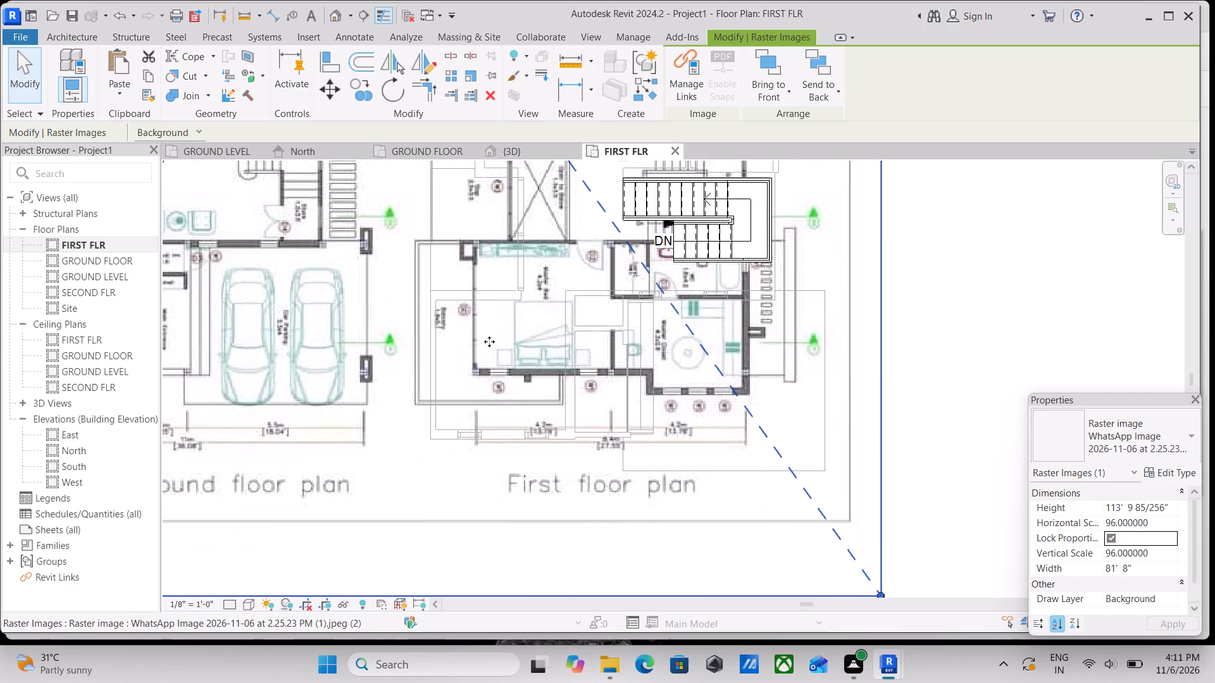
middle_click_drag(532, 362, 532, 408)
scroll(498, 452, "up", 1)
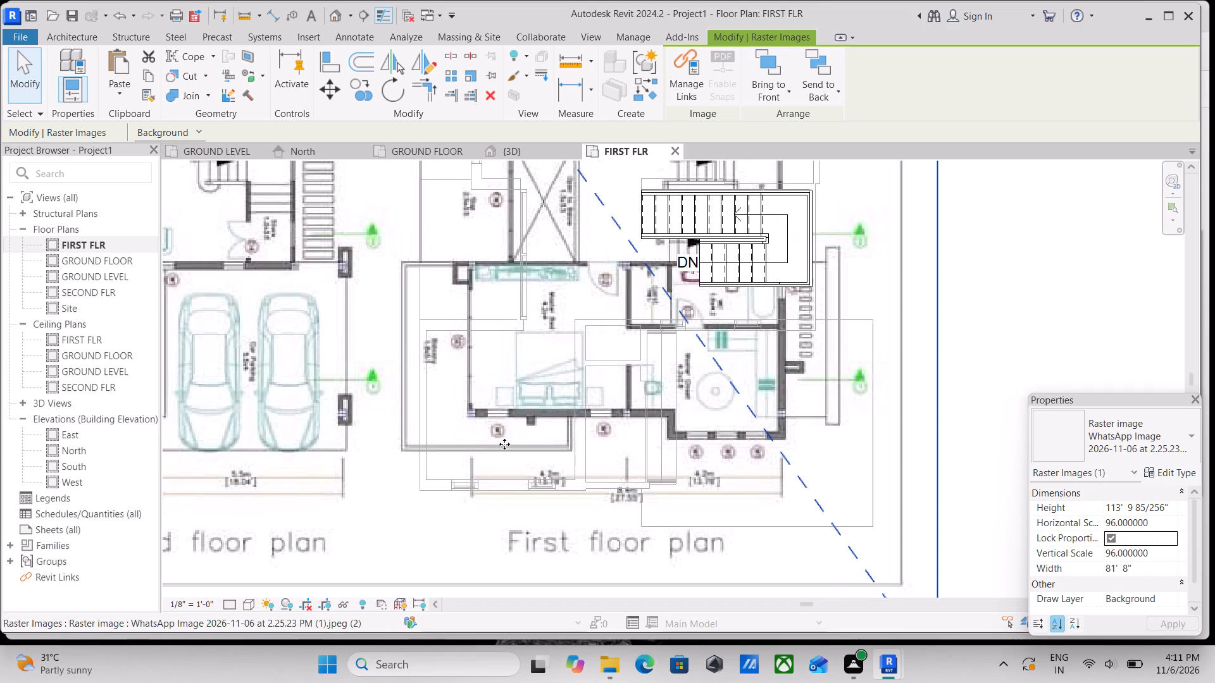
middle_click_drag(504, 444, 520, 370)
scroll(489, 433, "up", 2)
middle_click_drag(473, 424, 478, 457)
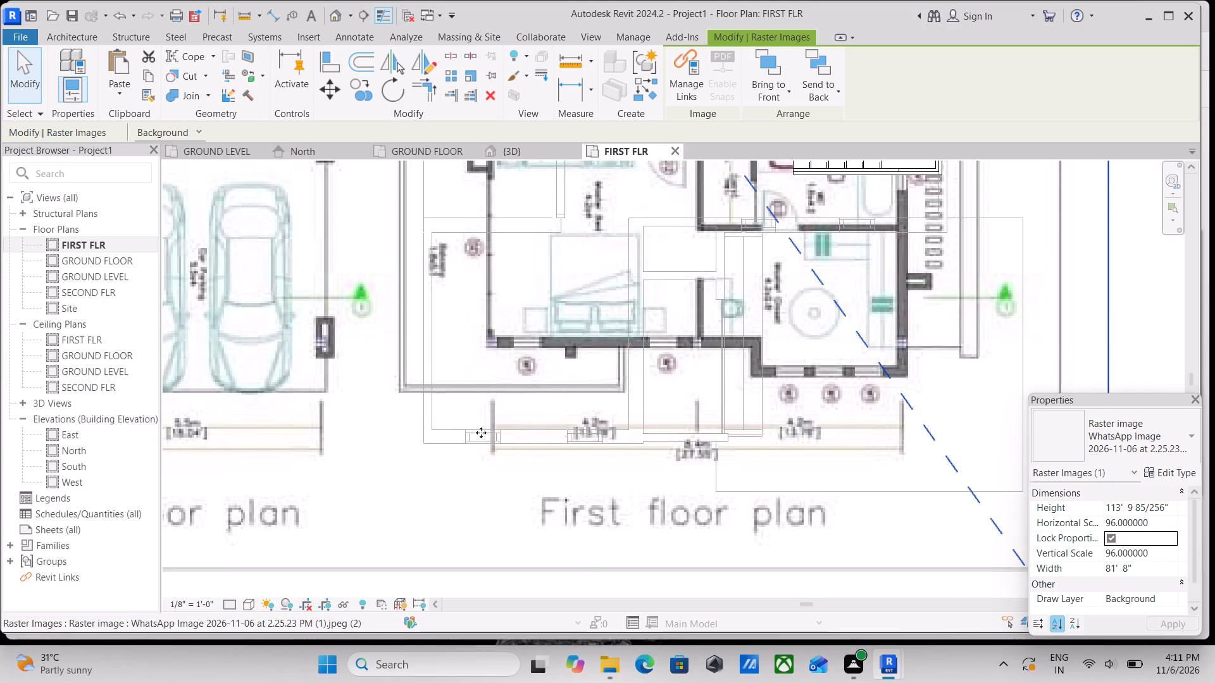
scroll(485, 410, "down", 1)
middle_click_drag(485, 410, 510, 450)
scroll(493, 437, "down", 2)
middle_click_drag(493, 437, 521, 415)
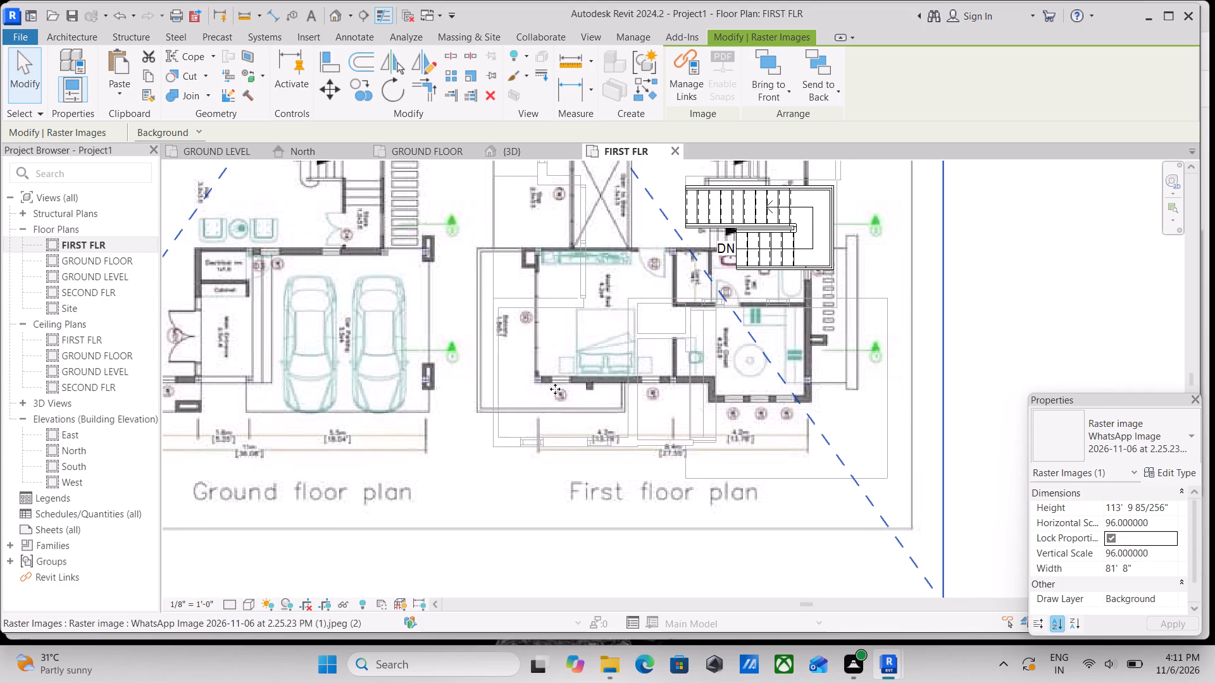
middle_click_drag(545, 386, 564, 353)
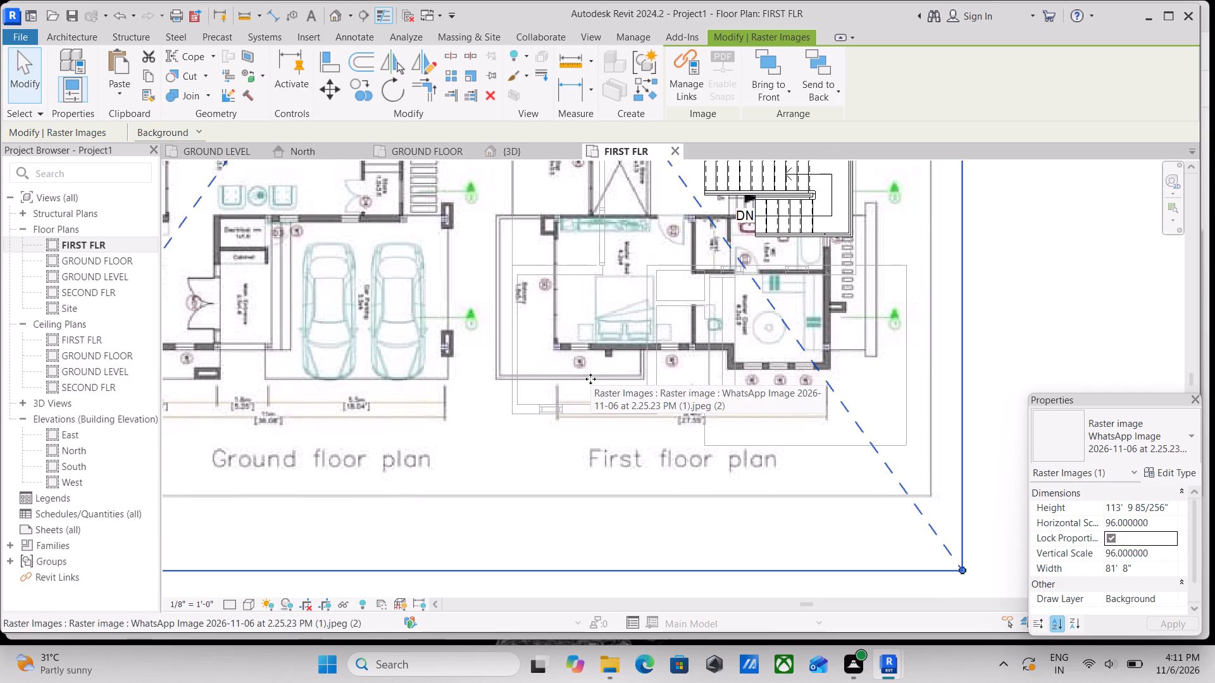
key("Down")
key("Down")
key("Down")
key("Down")
key("Down")
key("Down")
key("Down")
key("Down")
key("Down")
key("Down")
key("Down")
key("Down")
key("Down")
key("Down")
key("Down")
key("Down")
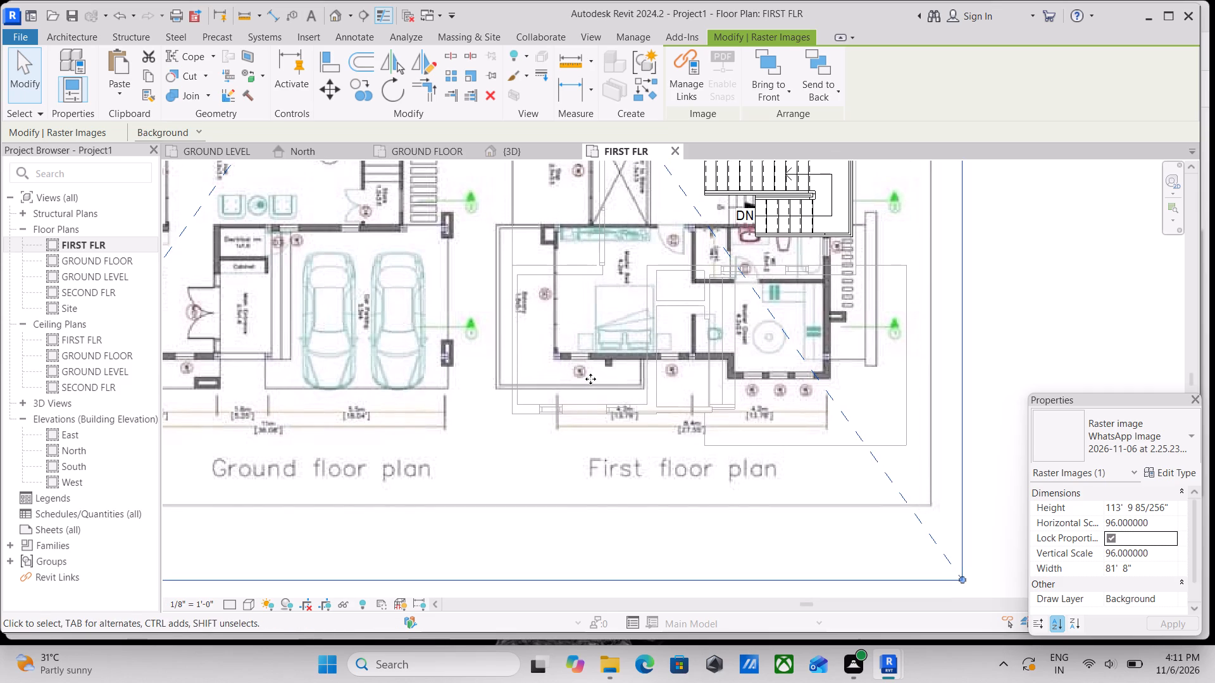
key("Down")
Examine how the image's First floor plan fits the building outline, closing in on the master bedroom's front wall.
scroll(592, 430, "up", 6)
middle_click_drag(613, 431, 624, 476)
scroll(639, 386, "down", 10)
middle_click_drag(616, 405, 642, 469)
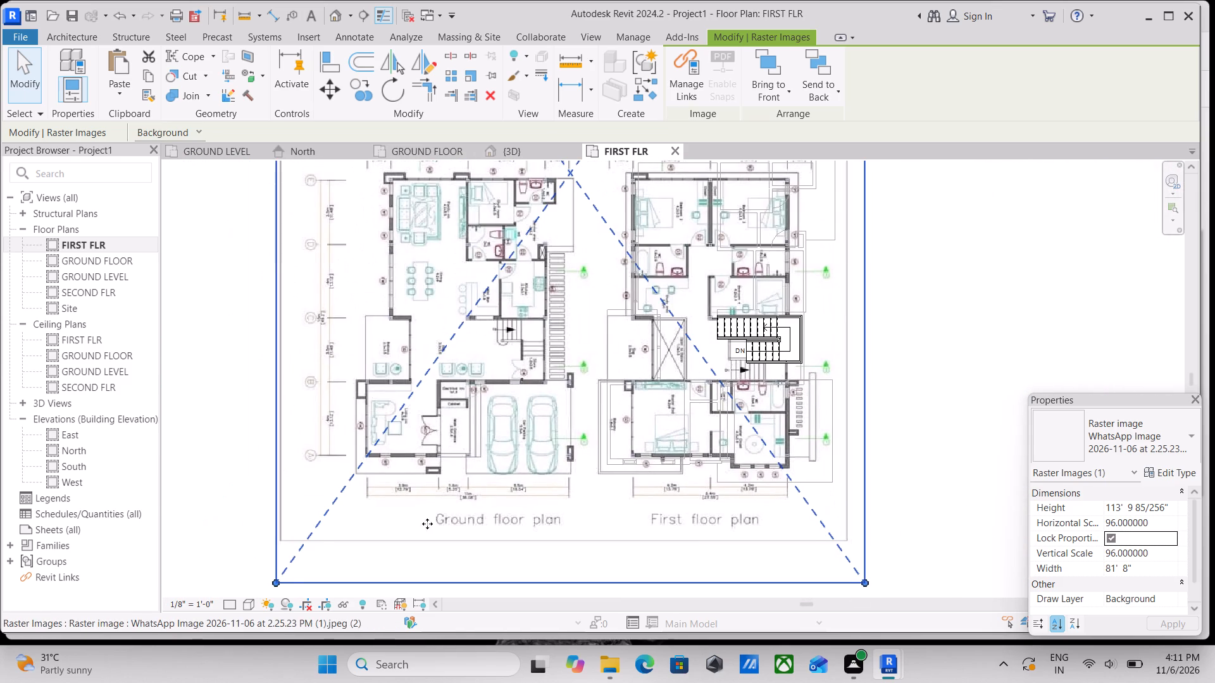
scroll(417, 534, "down", 1)
scroll(768, 582, "up", 2)
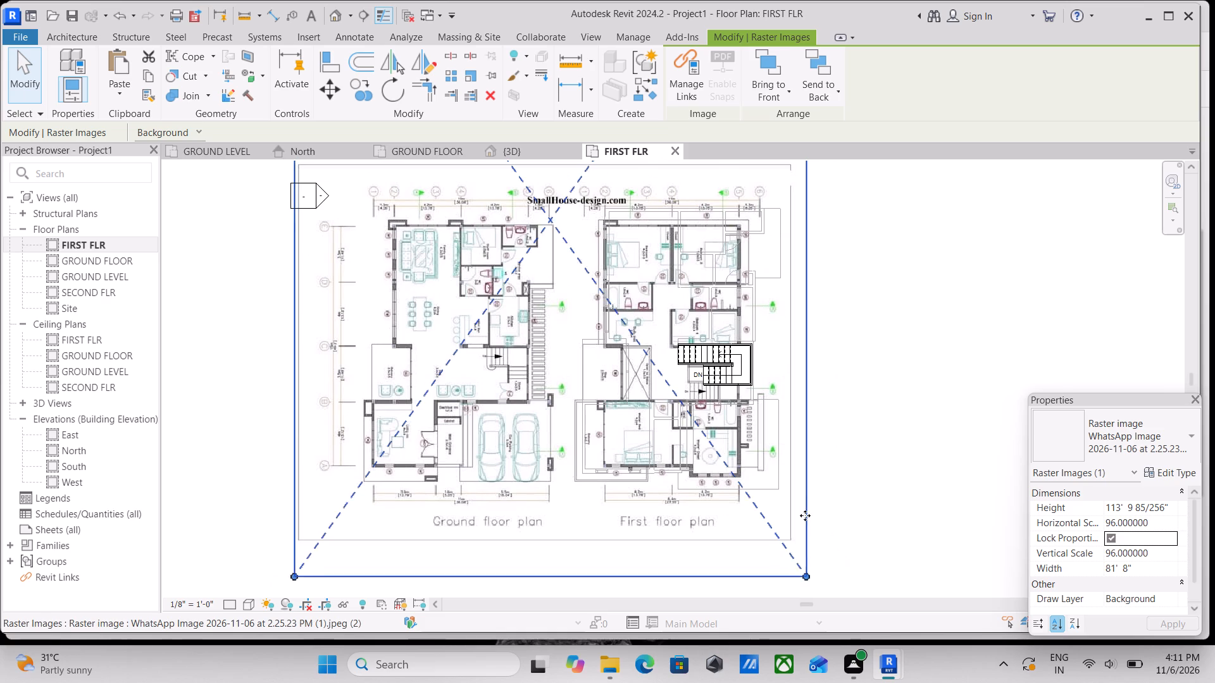
scroll(805, 515, "up", 1)
scroll(586, 448, "up", 3)
scroll(551, 405, "up", 3)
middle_click_drag(524, 419, 532, 461)
scroll(506, 471, "up", 3)
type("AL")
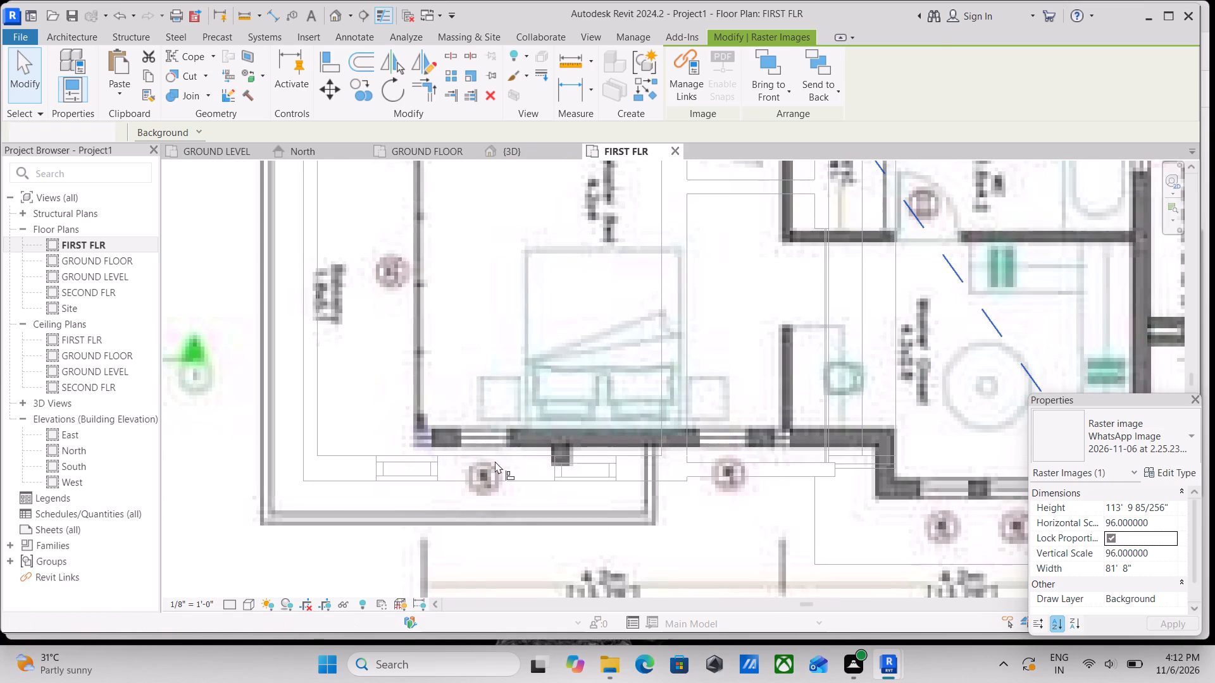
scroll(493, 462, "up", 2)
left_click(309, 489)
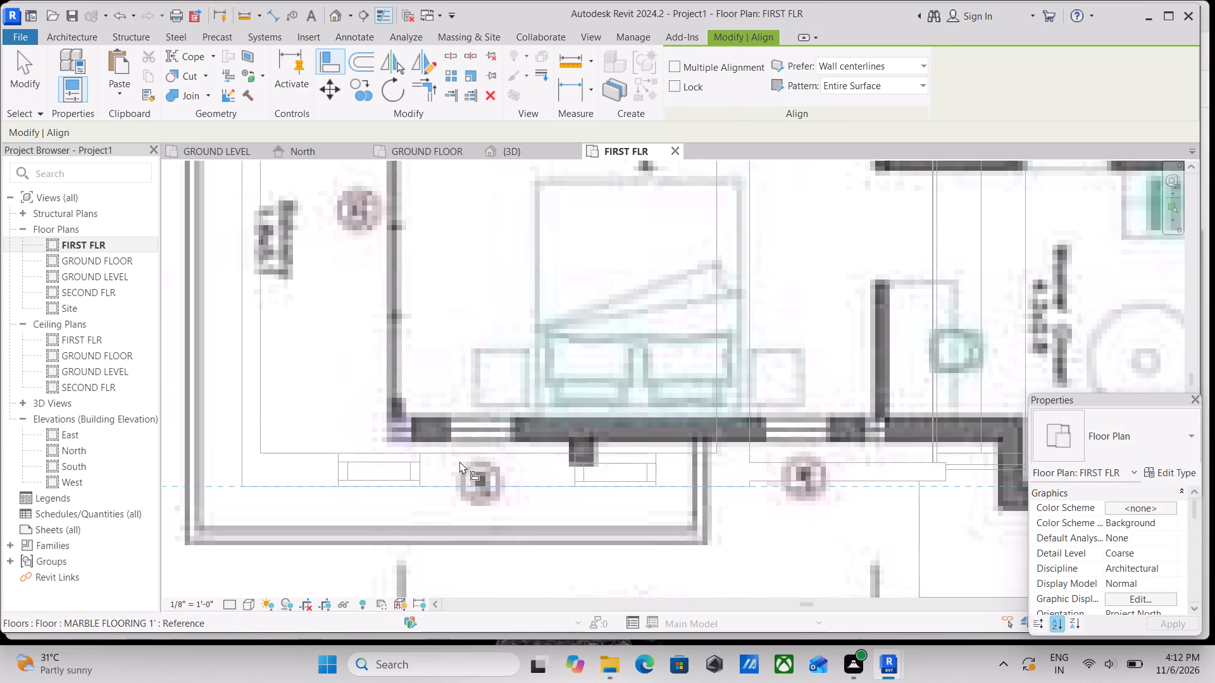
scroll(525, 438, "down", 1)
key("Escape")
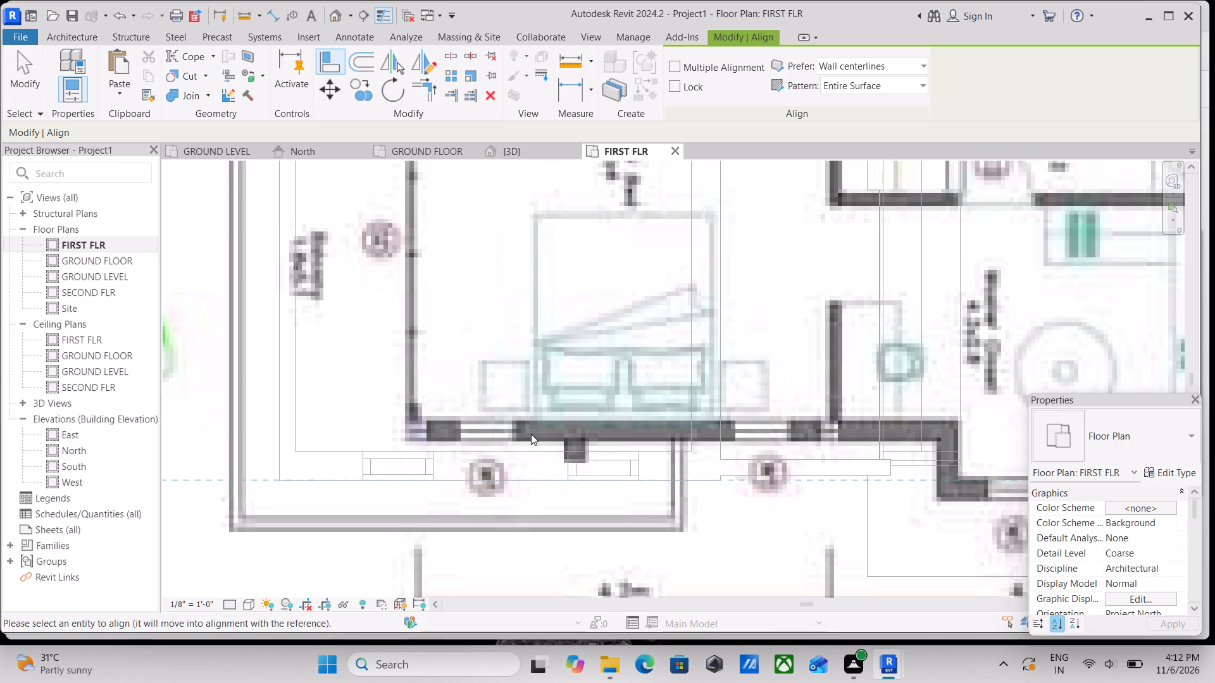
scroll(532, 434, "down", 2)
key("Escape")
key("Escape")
Examine the overlay of the First floor plan drawing on the building outline, around the staircase and the master bedroom walls.
scroll(557, 443, "down", 2)
middle_click_drag(558, 443, 580, 456)
key("Left")
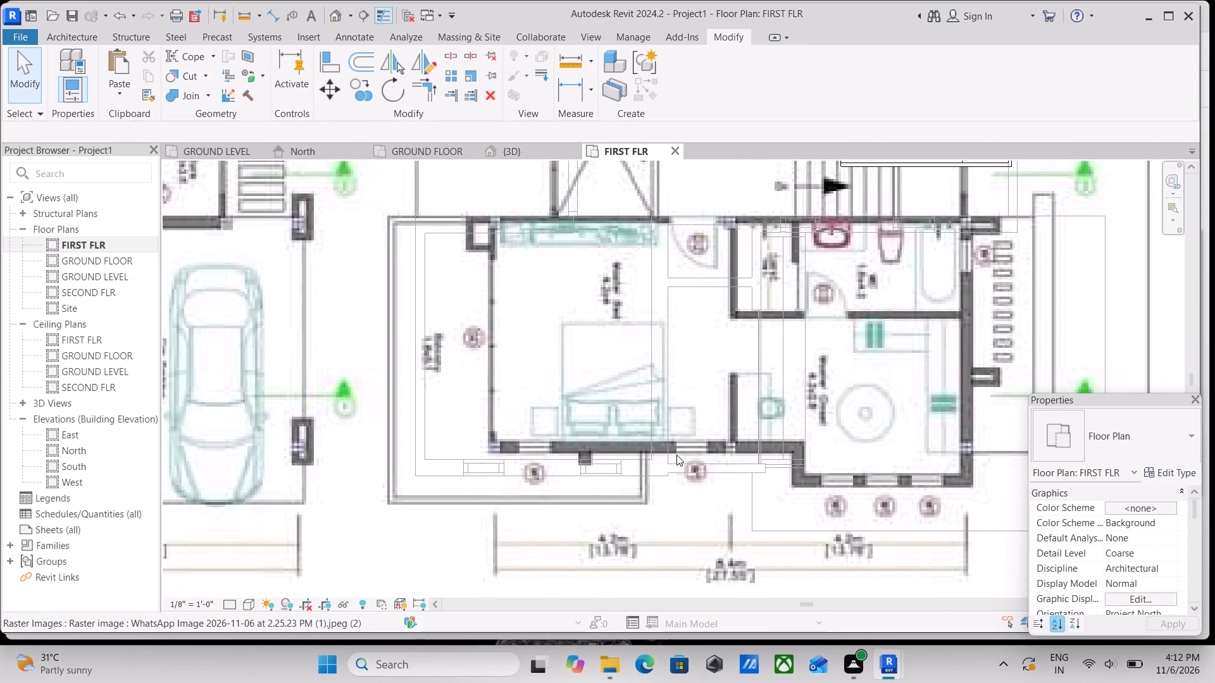
key("Left")
key("Left")
scroll(672, 455, "down", 4)
key("Left")
scroll(751, 443, "down", 3)
scroll(702, 391, "down", 2)
key("Left")
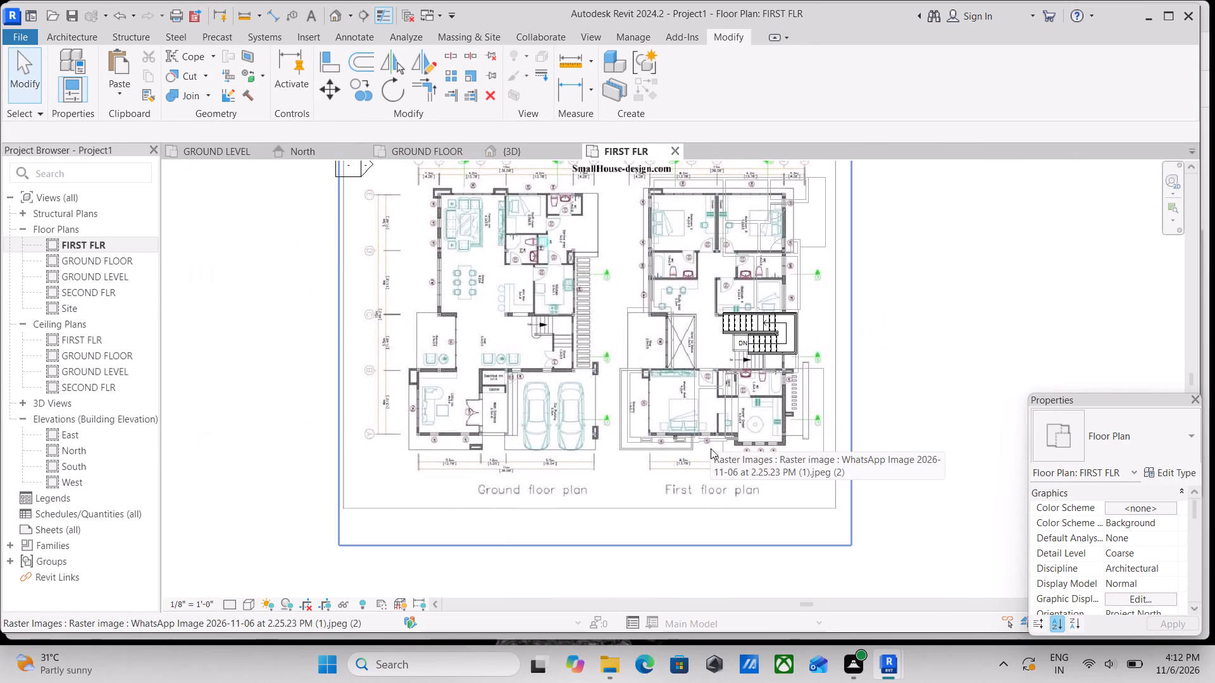
key("Left")
key("Left")
scroll(721, 436, "up", 6)
key("Left")
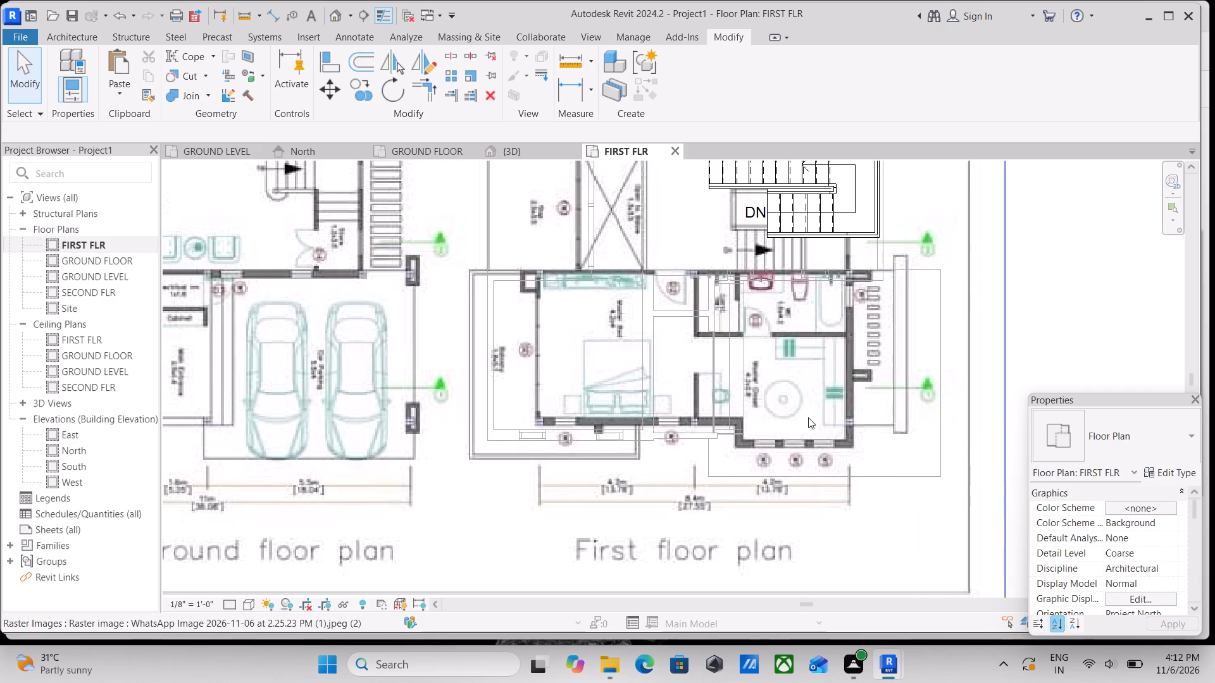
key("Left")
middle_click_drag(816, 415, 771, 487)
scroll(775, 416, "down", 4)
scroll(716, 416, "down", 1)
middle_click_drag(713, 429, 701, 464)
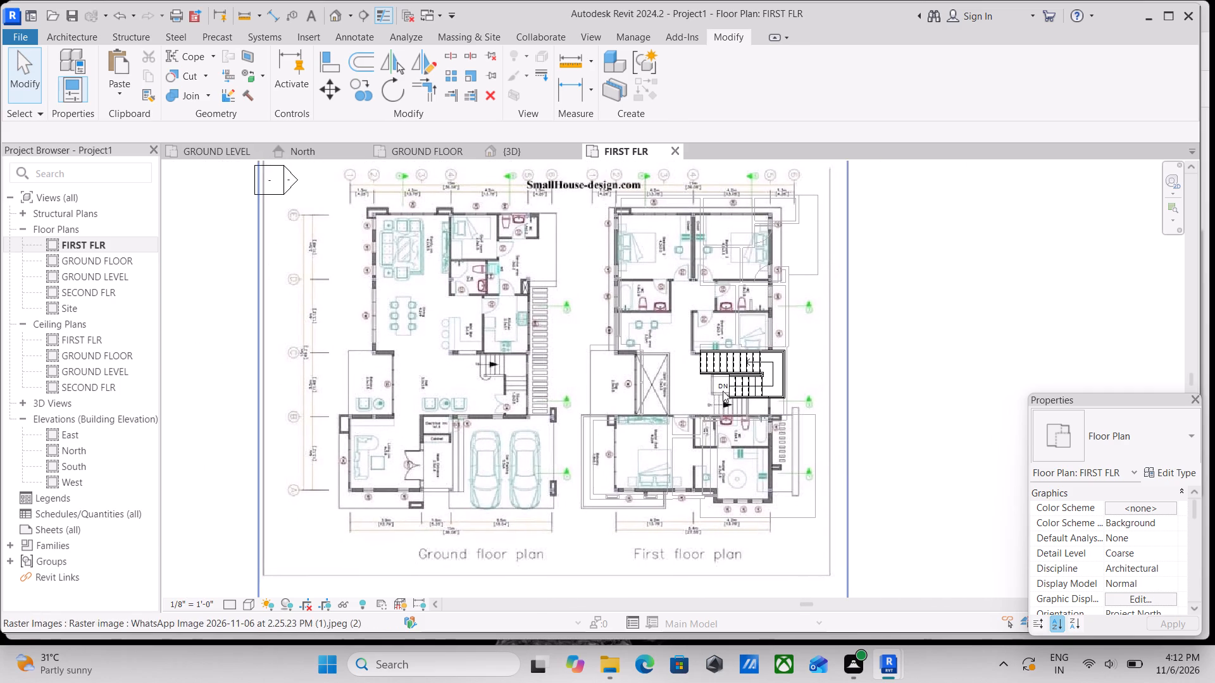
middle_click_drag(725, 391, 716, 455)
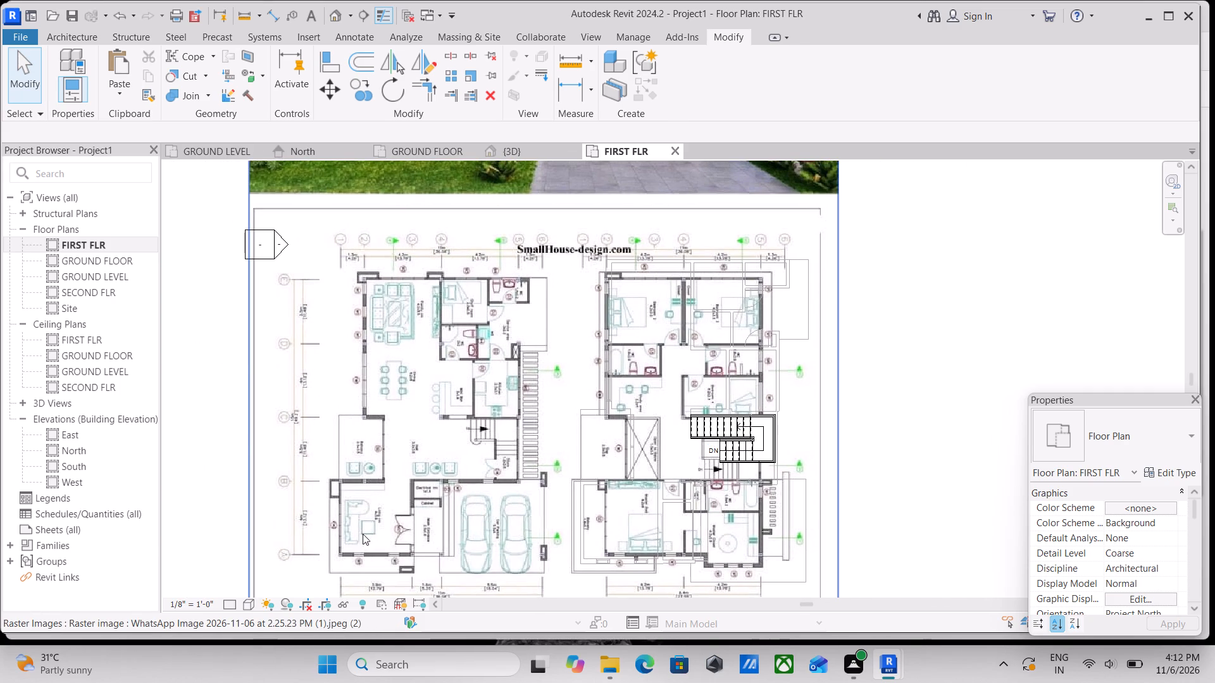
scroll(758, 525, "up", 2)
middle_click_drag(699, 510, 695, 385)
scroll(633, 481, "up", 7)
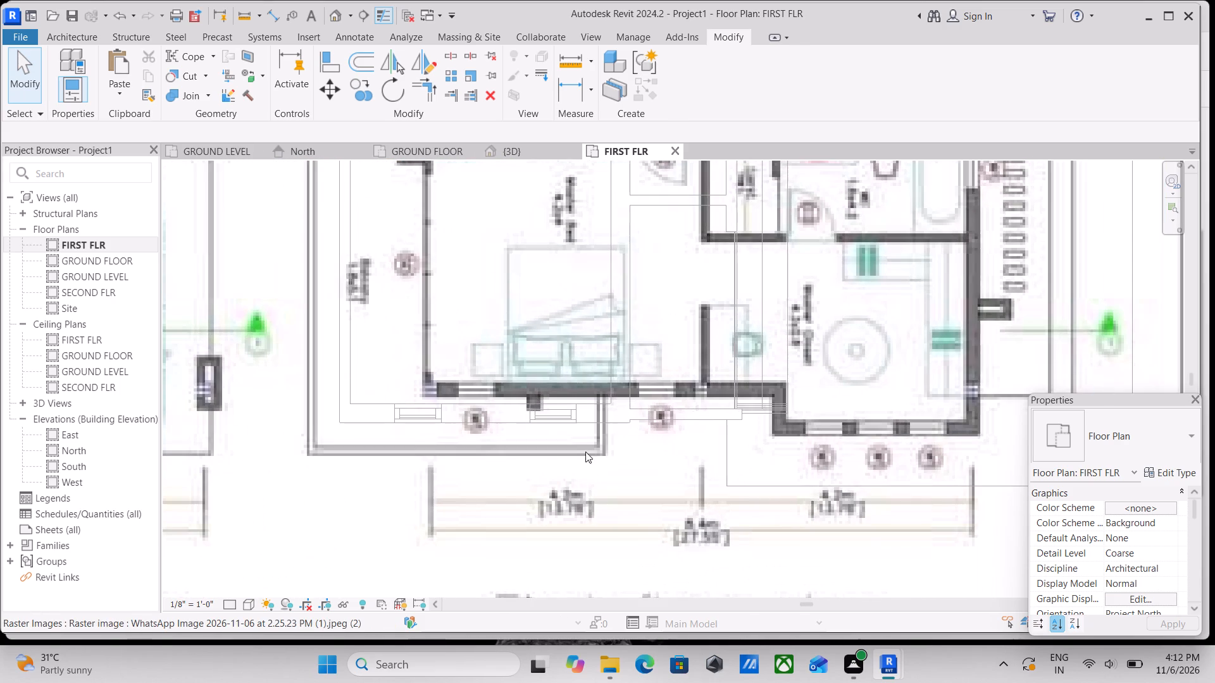
middle_click_drag(489, 469, 502, 480)
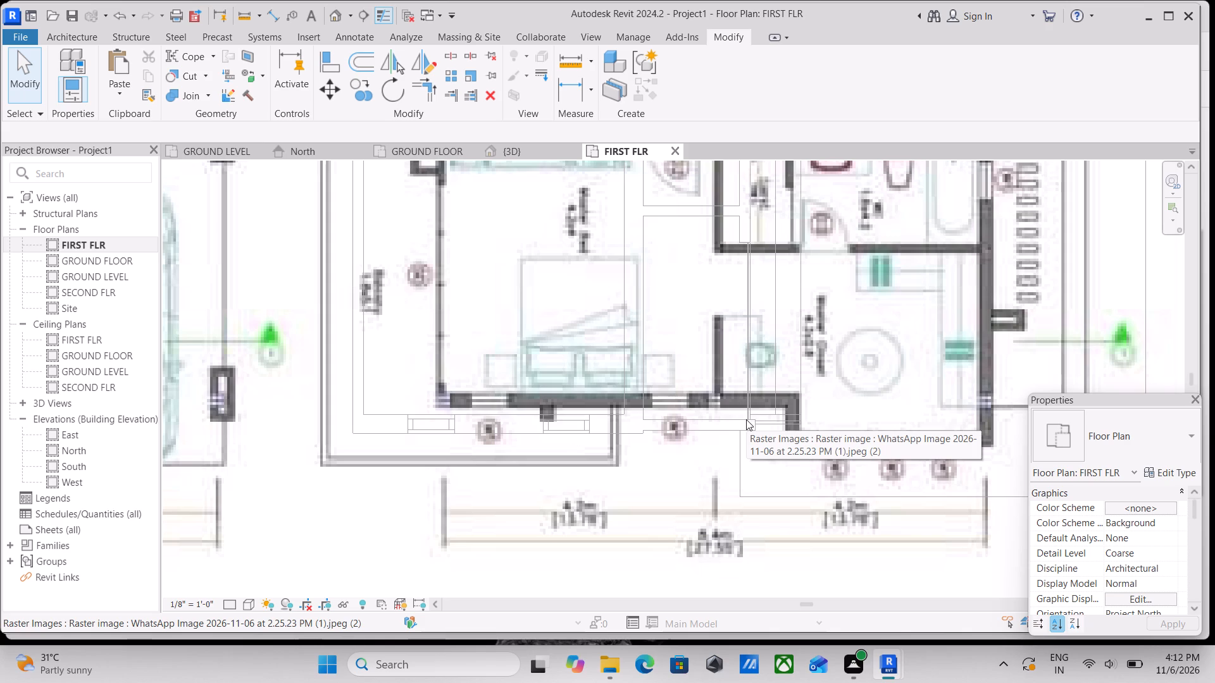
key("Down")
key("Down")
key("Down")
key("Down")
scroll(698, 440, "down", 4)
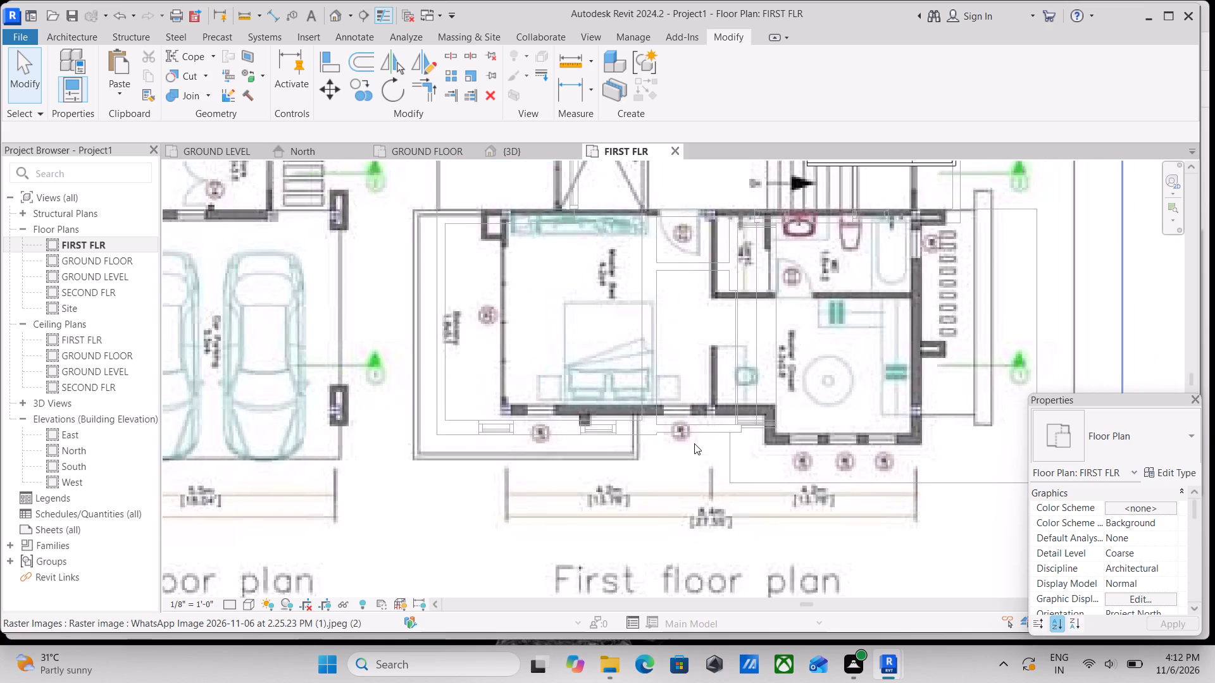
scroll(694, 443, "down", 5)
middle_click_drag(692, 427, 685, 347)
Nudge the floor plan image slightly down so the master bedroom's front wall meets the building's front outline.
left_click(706, 474)
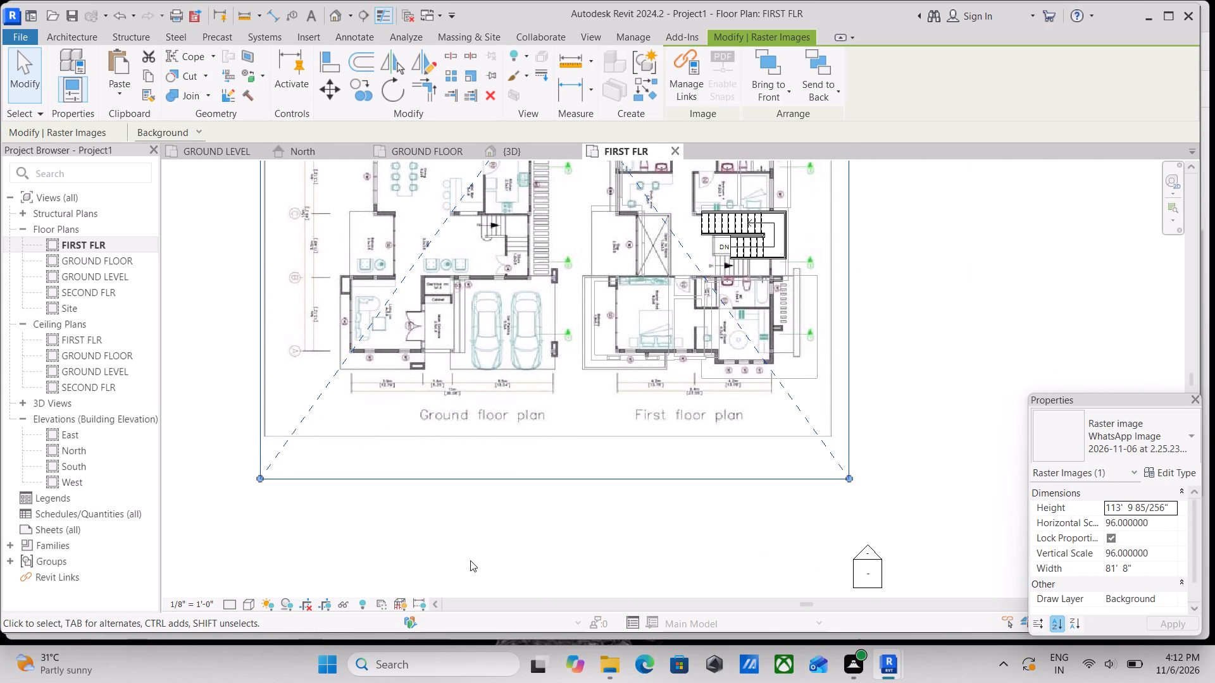
key("Down")
key("Down")
Shift the image left to bring the master bedroom's balcony-side wall closer to the corner of the building outline.
scroll(699, 410, "up", 3)
scroll(564, 362, "up", 4)
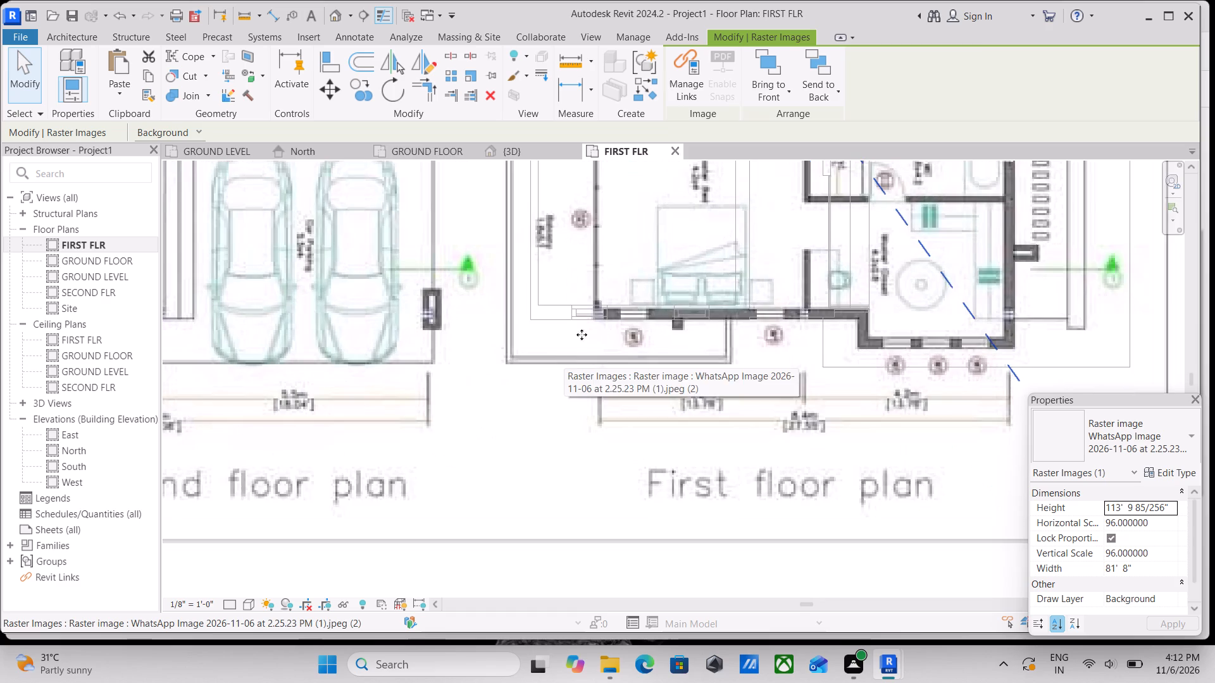
scroll(602, 312, "up", 2)
key("Left")
key("Left")
key("Left")
key("Left")
key("Left")
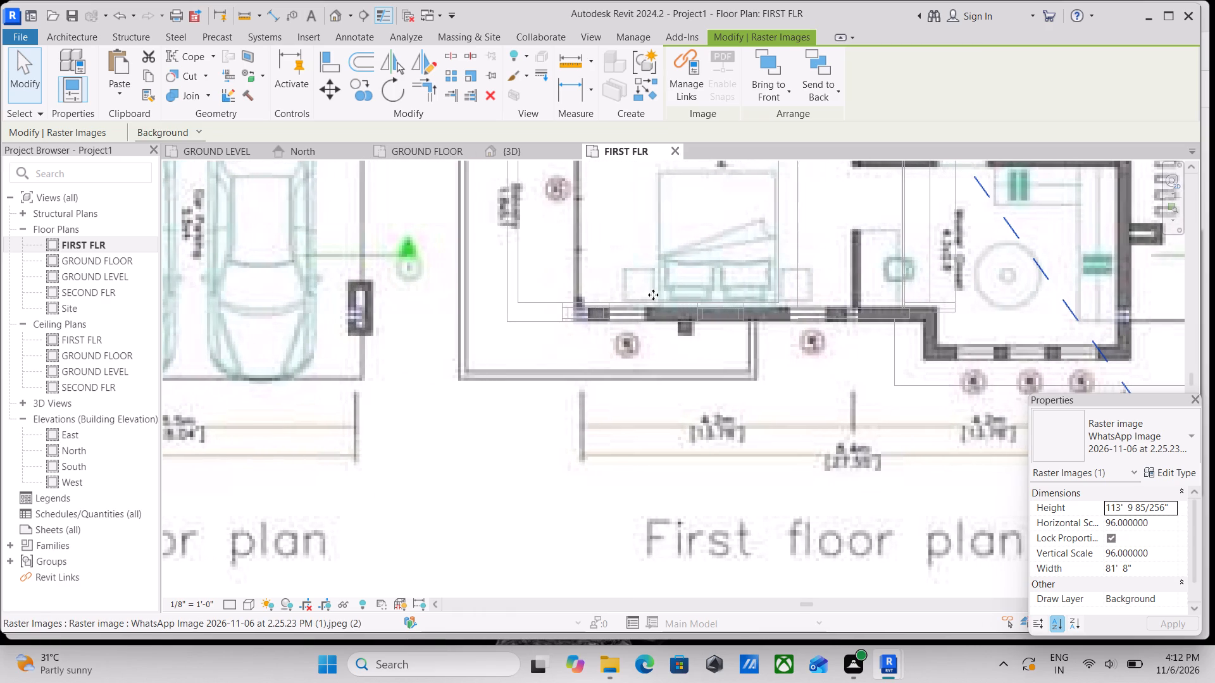
key("Left")
key("Left")
key("Left")
key("Left")
key("Left")
key("Left")
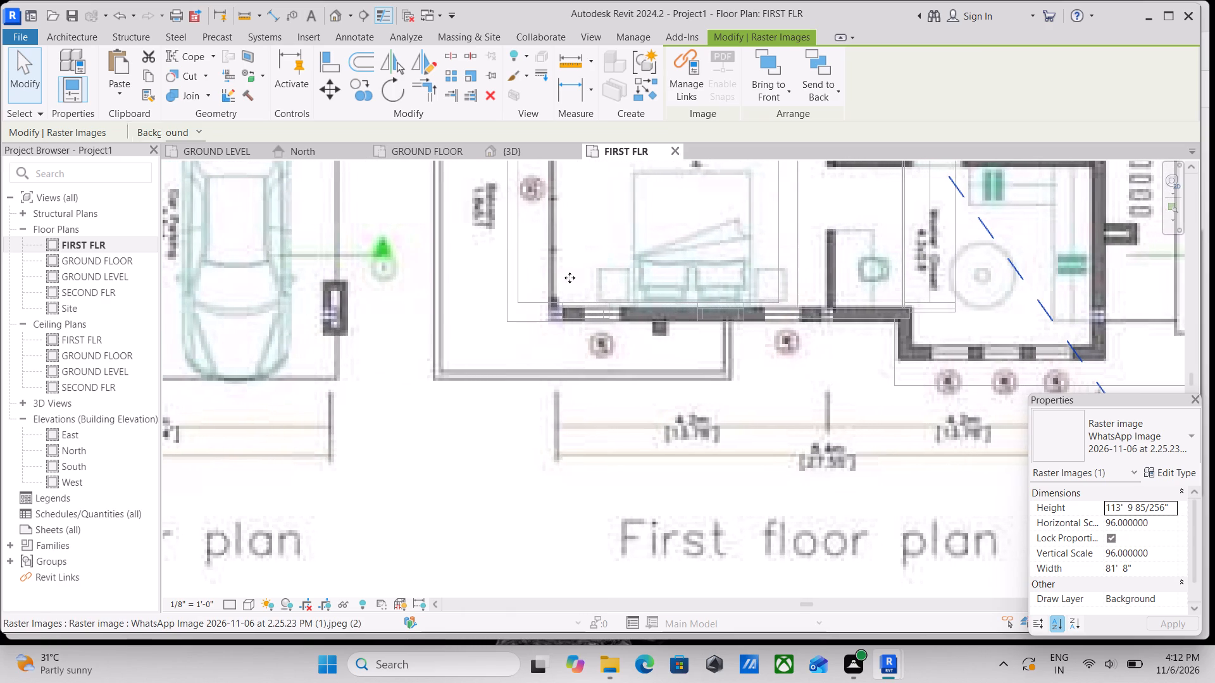
key("Left")
key("Left")
Nudge the image further left until the master bedroom's balcony-side wall sits on the outline's front corner.
scroll(569, 263, "up", 2)
middle_click_drag(585, 297, 663, 438)
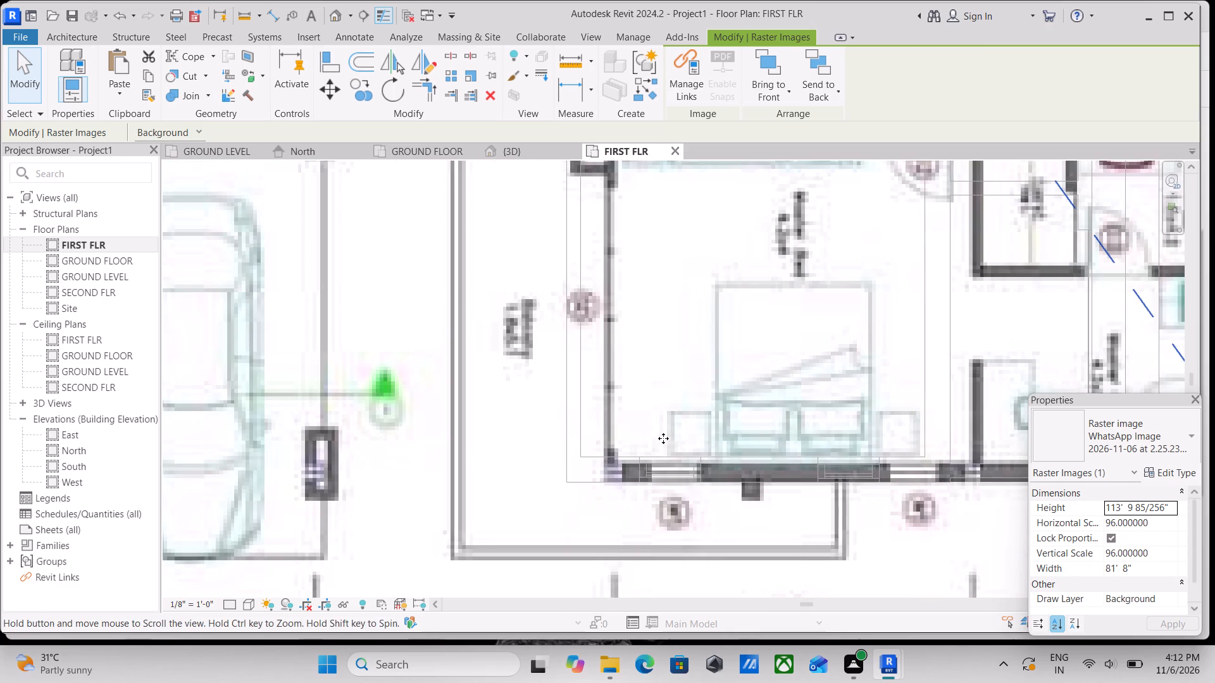
key("Left")
key("Left")
key("Left")
key("Left")
key("Left")
key("Left")
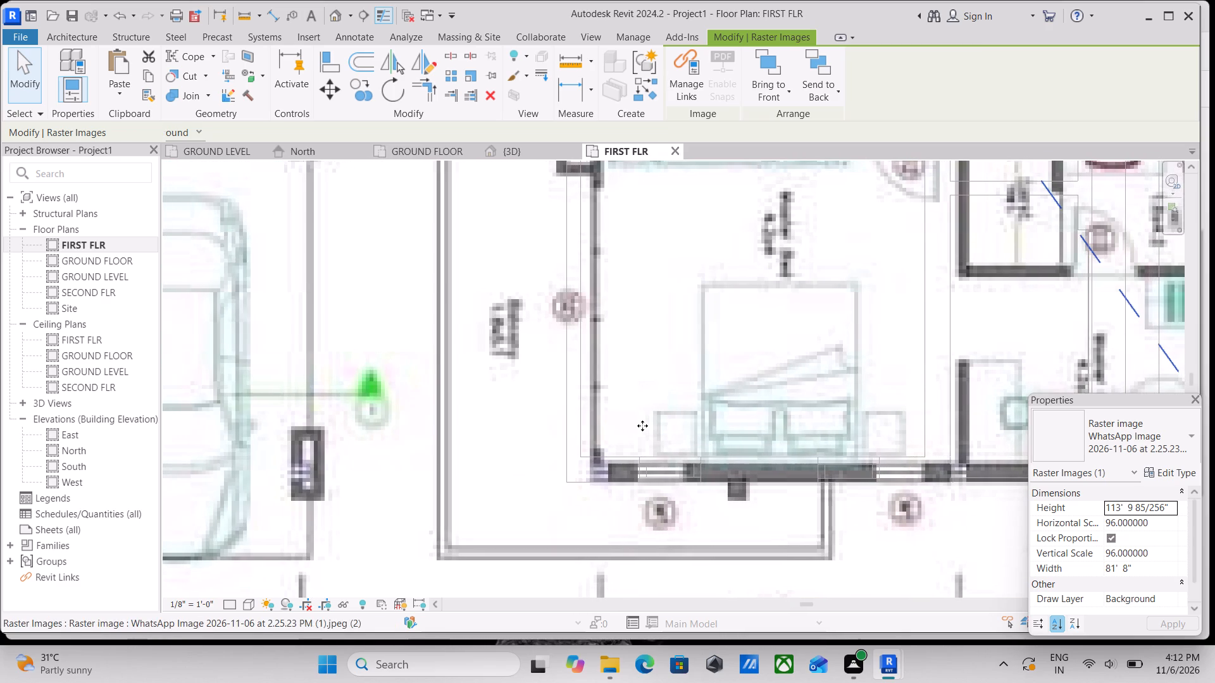
key("Left")
key("Left")
key("Left")
key("Left")
key("Left")
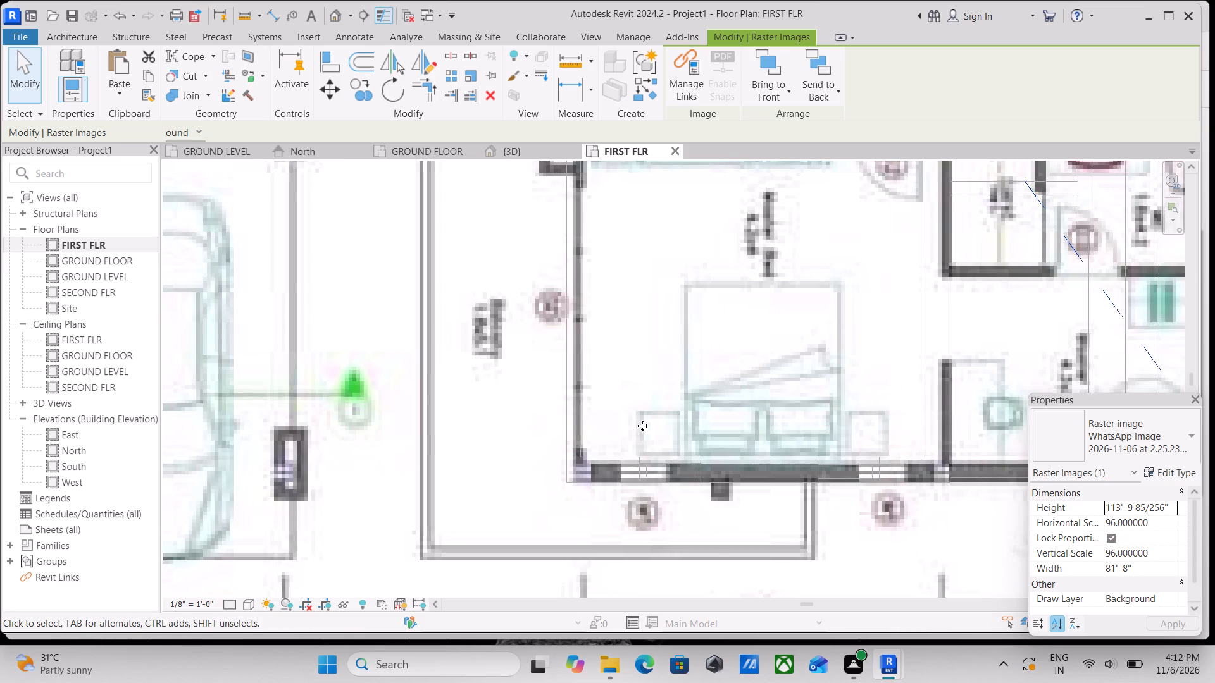
Fine-tune the image's sideways position so the master bedroom's balcony-side wall coincides with the building outline.
scroll(642, 426, "down", 5)
middle_click_drag(633, 415, 566, 433)
scroll(587, 419, "down", 1)
middle_click_drag(587, 419, 556, 464)
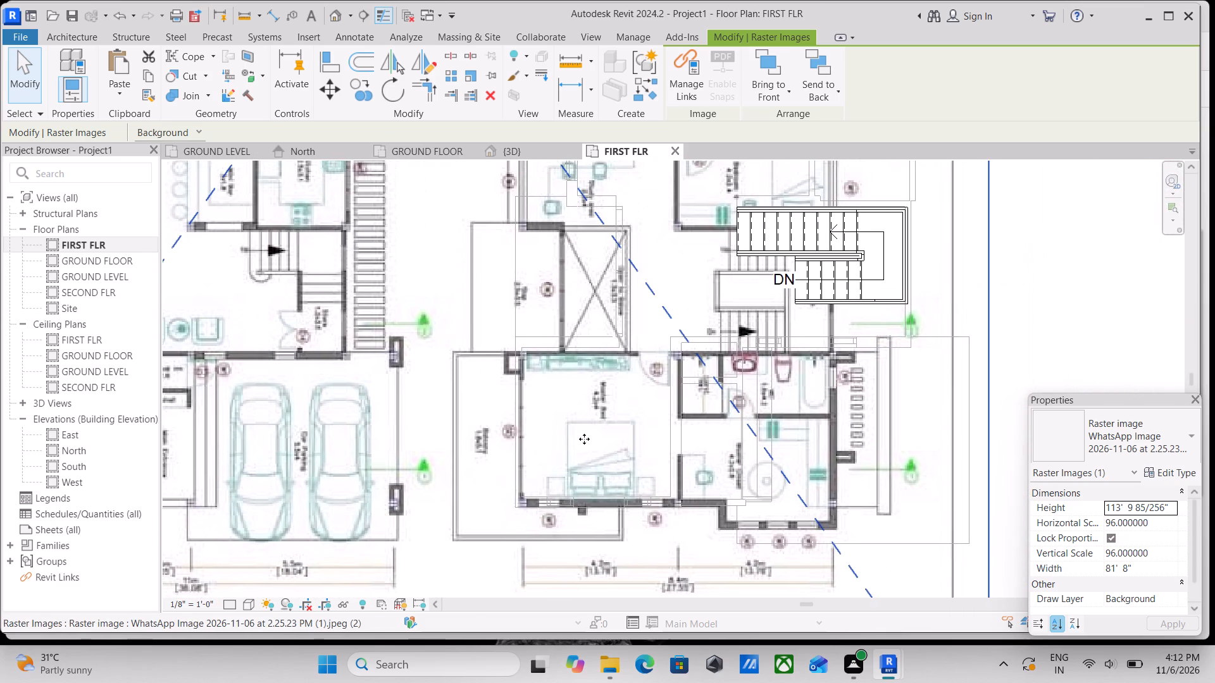
middle_click_drag(583, 443, 571, 472)
scroll(652, 458, "down", 1)
middle_click_drag(652, 458, 620, 412)
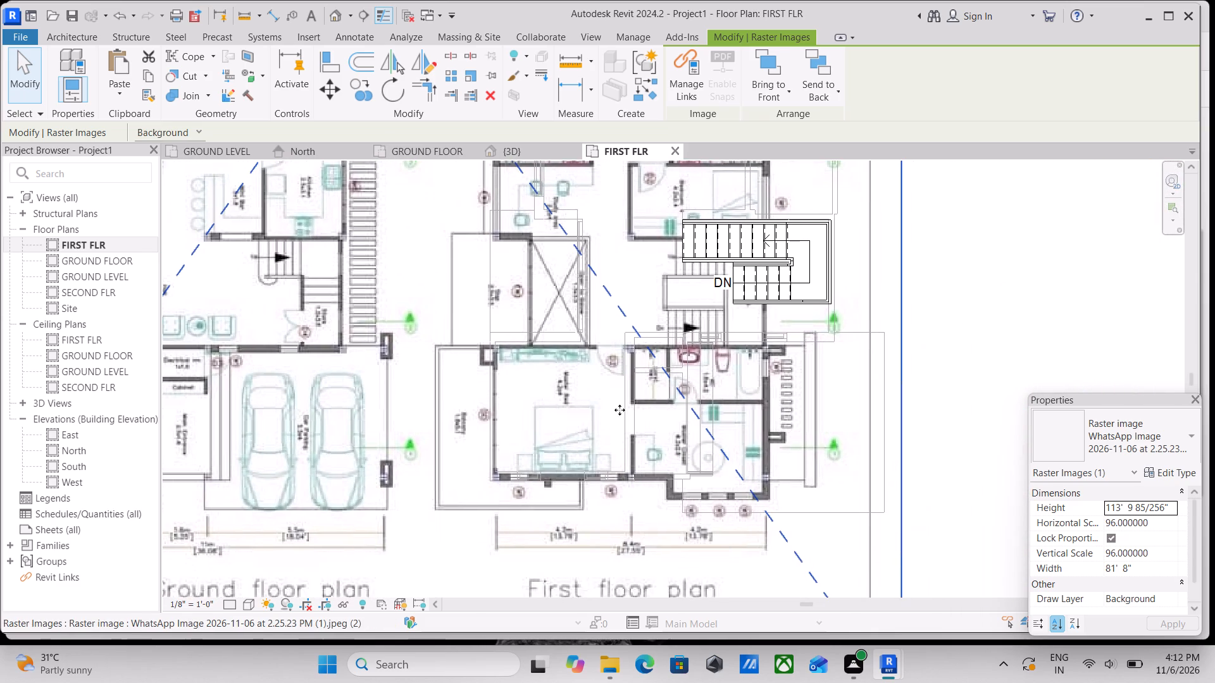
scroll(522, 385, "up", 6)
key("Left")
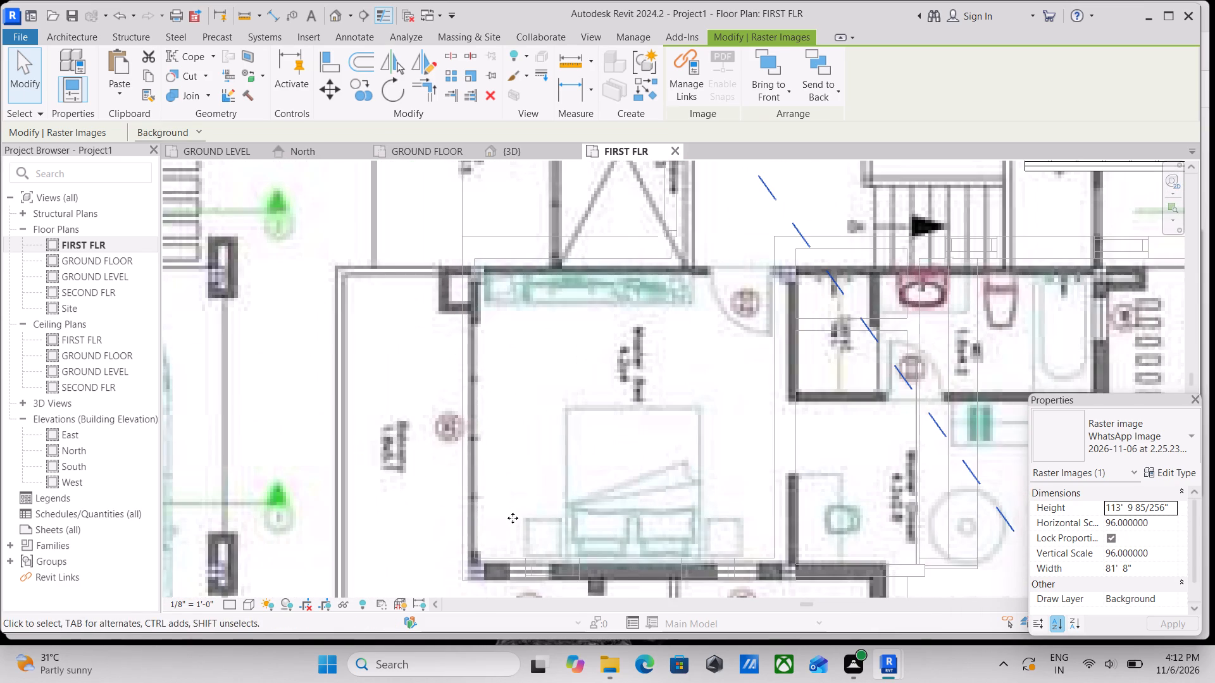
key("Left")
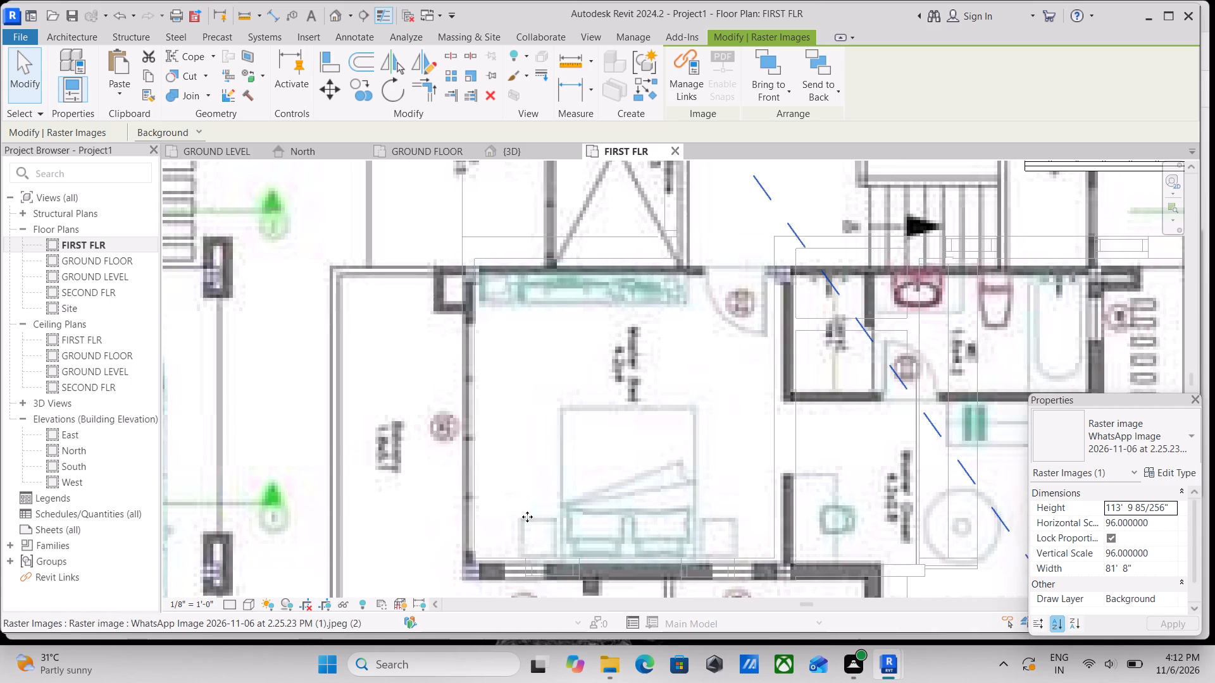
key("Right")
middle_click_drag(562, 469, 563, 395)
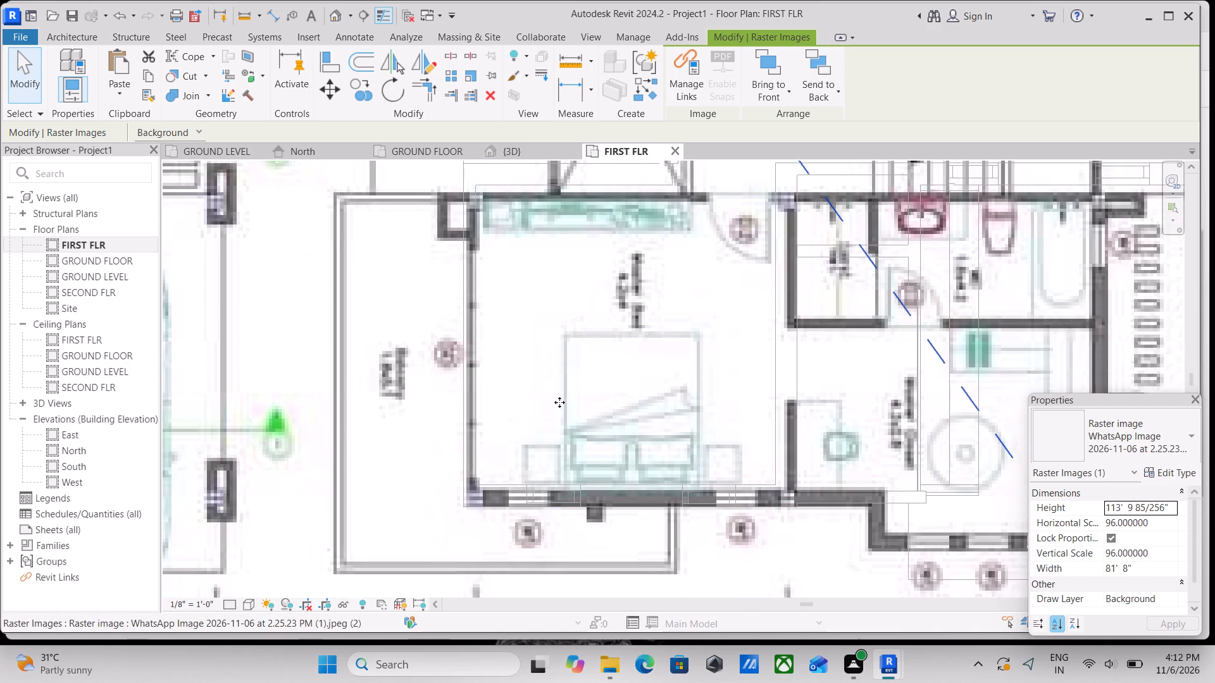
scroll(490, 491, "up", 7)
key("Left")
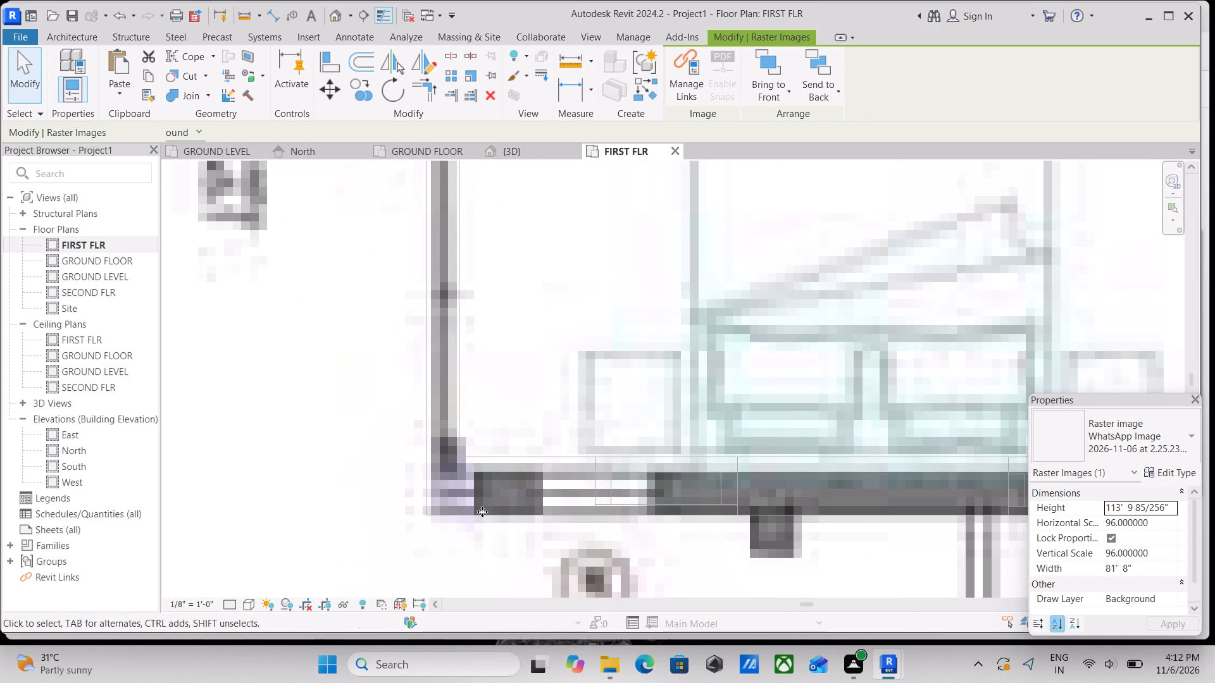
Nudge the image one step up to refine the master bedroom's front wall against the building outline.
scroll(520, 485, "down", 1)
middle_click_drag(522, 484, 397, 452)
scroll(522, 404, "down", 3)
middle_click_drag(522, 404, 497, 438)
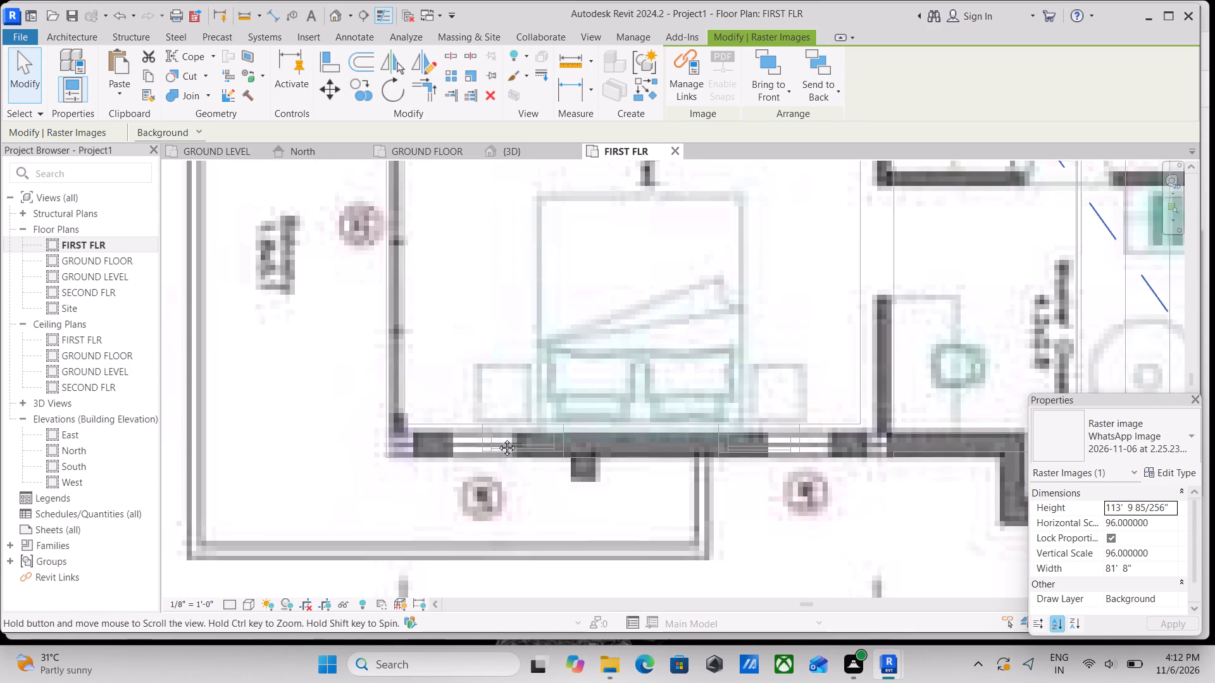
middle_click_drag(497, 438, 491, 440)
scroll(540, 414, "down", 2)
middle_click_drag(540, 414, 542, 464)
scroll(647, 512, "up", 5)
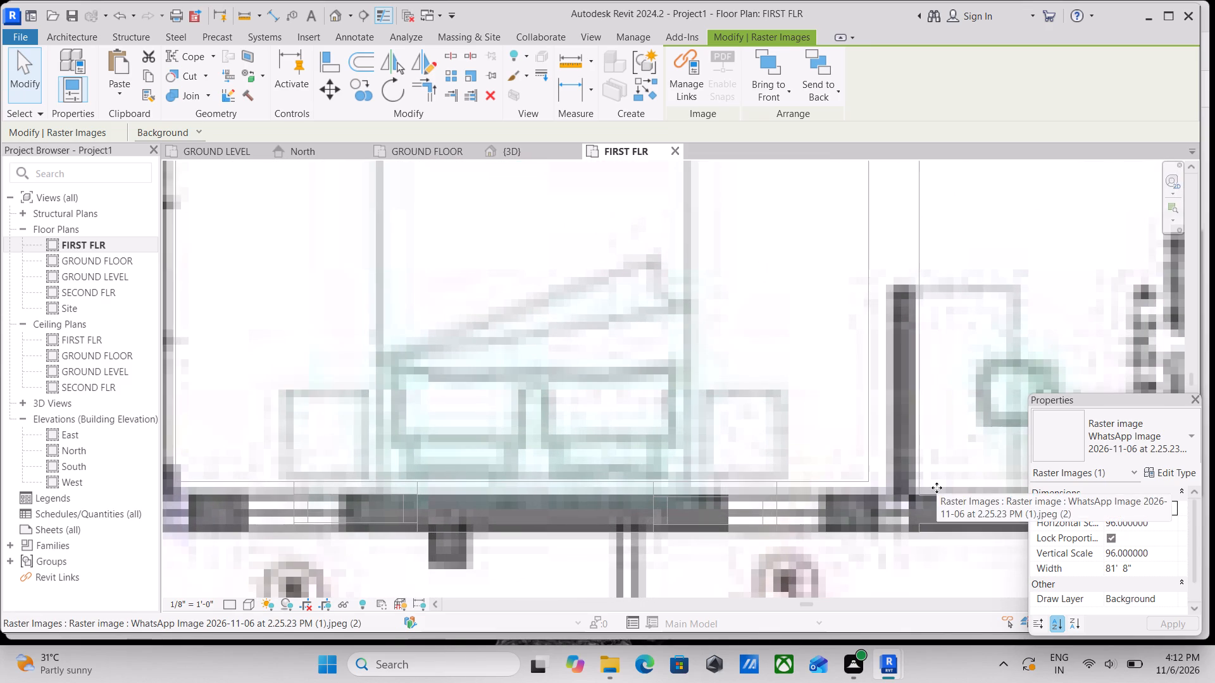
key("Up")
Examine the overlay from the master bedroom through the void and study area to Bedrooms 2 and 3.
scroll(675, 535, "down", 2)
middle_click_drag(594, 473, 656, 554)
scroll(556, 400, "down", 6)
middle_click_drag(557, 402, 563, 481)
middle_click_drag(509, 412, 530, 493)
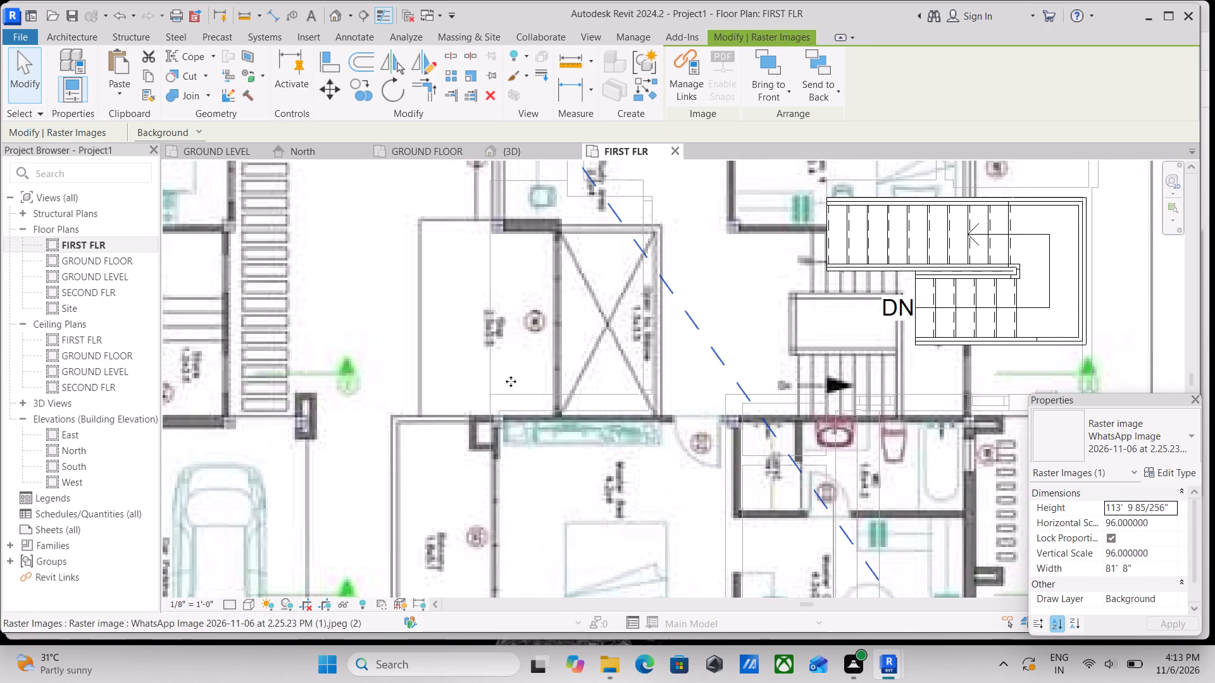
middle_click_drag(520, 425, 529, 471)
middle_click_drag(680, 380, 676, 486)
middle_click_drag(663, 385, 661, 424)
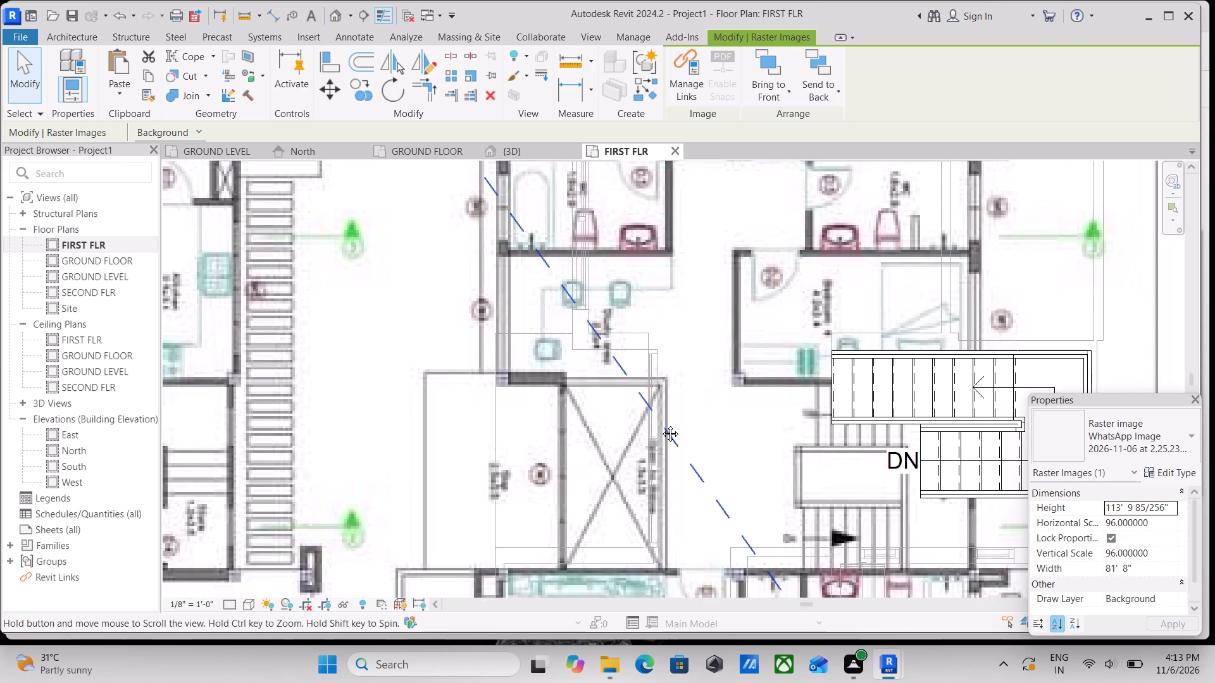
middle_click_drag(661, 424, 660, 465)
scroll(670, 400, "down", 2)
middle_click_drag(670, 400, 642, 488)
middle_click_drag(607, 391, 583, 474)
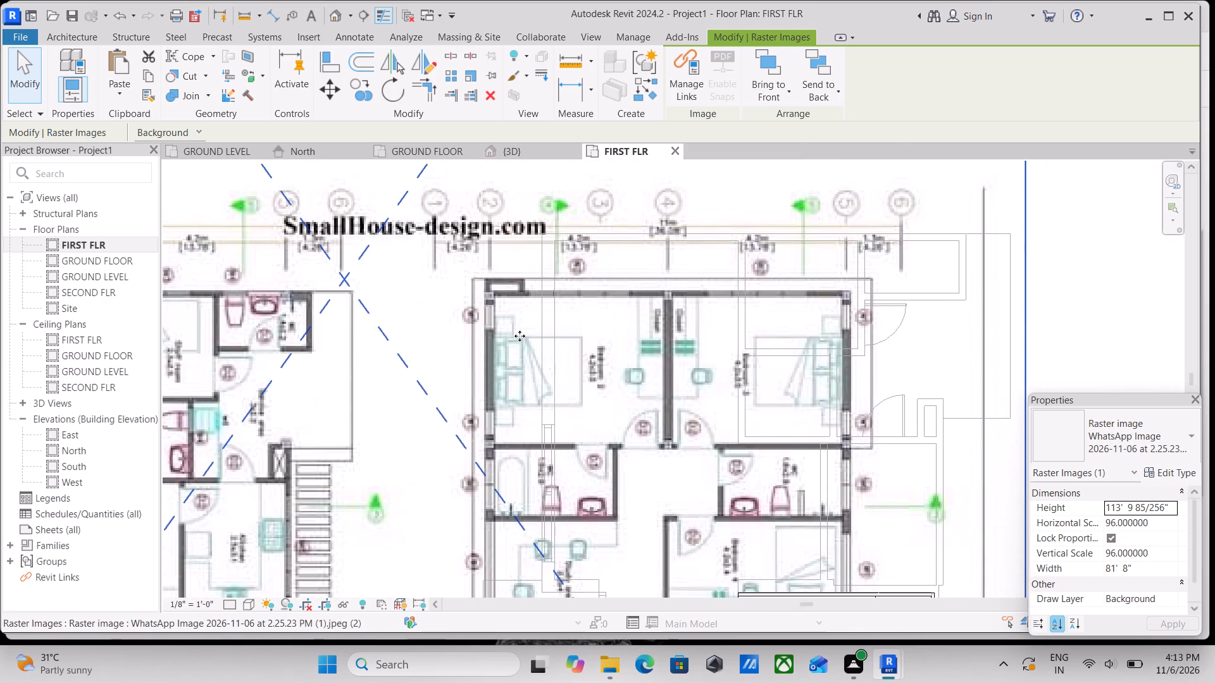
scroll(502, 336, "up", 1)
scroll(451, 328, "up", 2)
middle_click_drag(497, 300, 500, 343)
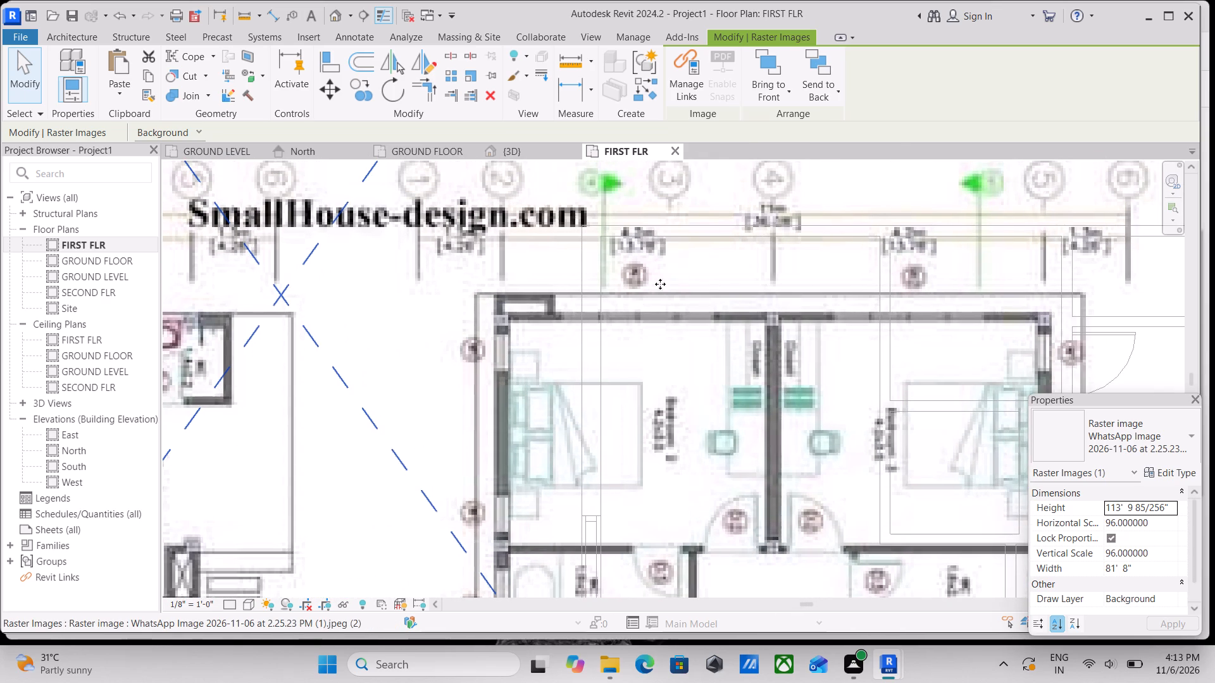
middle_click_drag(833, 336, 620, 352)
scroll(799, 369, "down", 2)
middle_click_drag(789, 380, 732, 306)
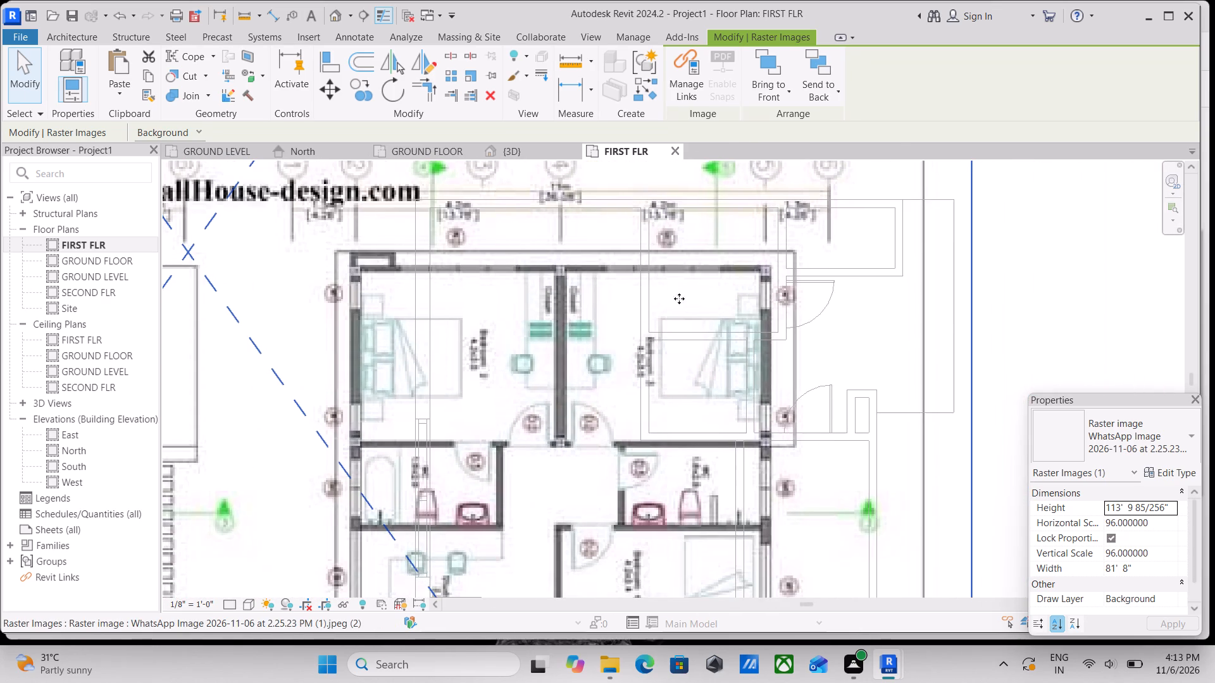
middle_click_drag(690, 477, 663, 343)
middle_click_drag(709, 442, 703, 410)
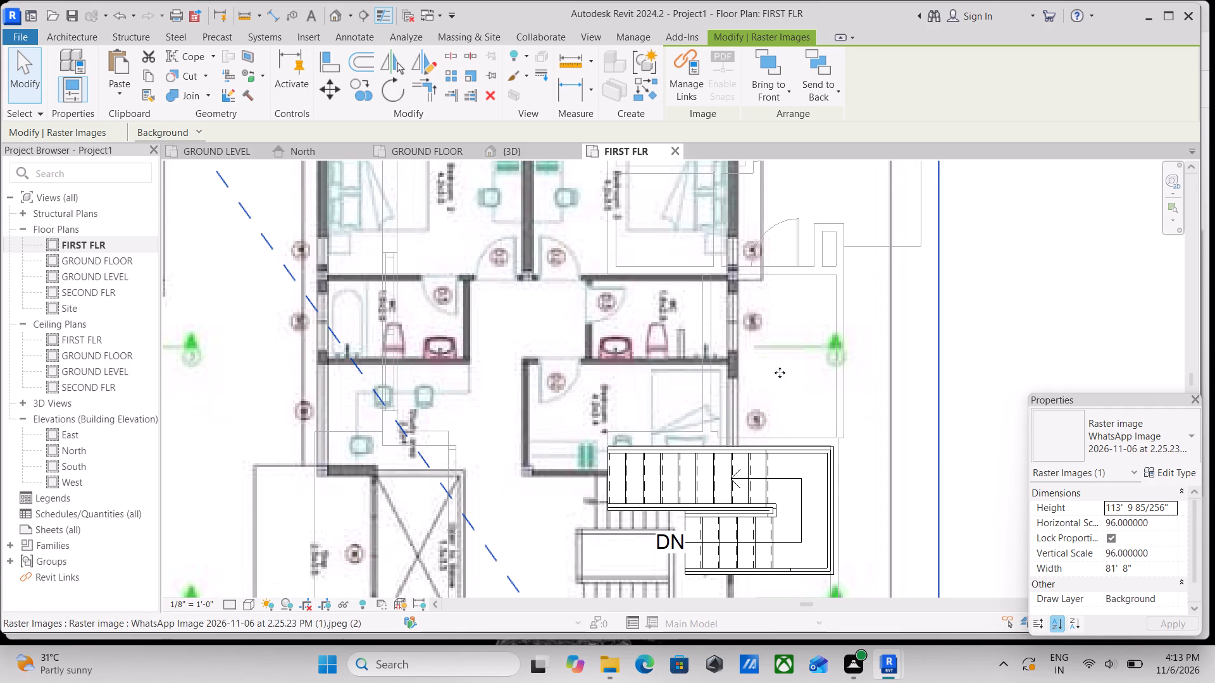
middle_click_drag(741, 369, 749, 397)
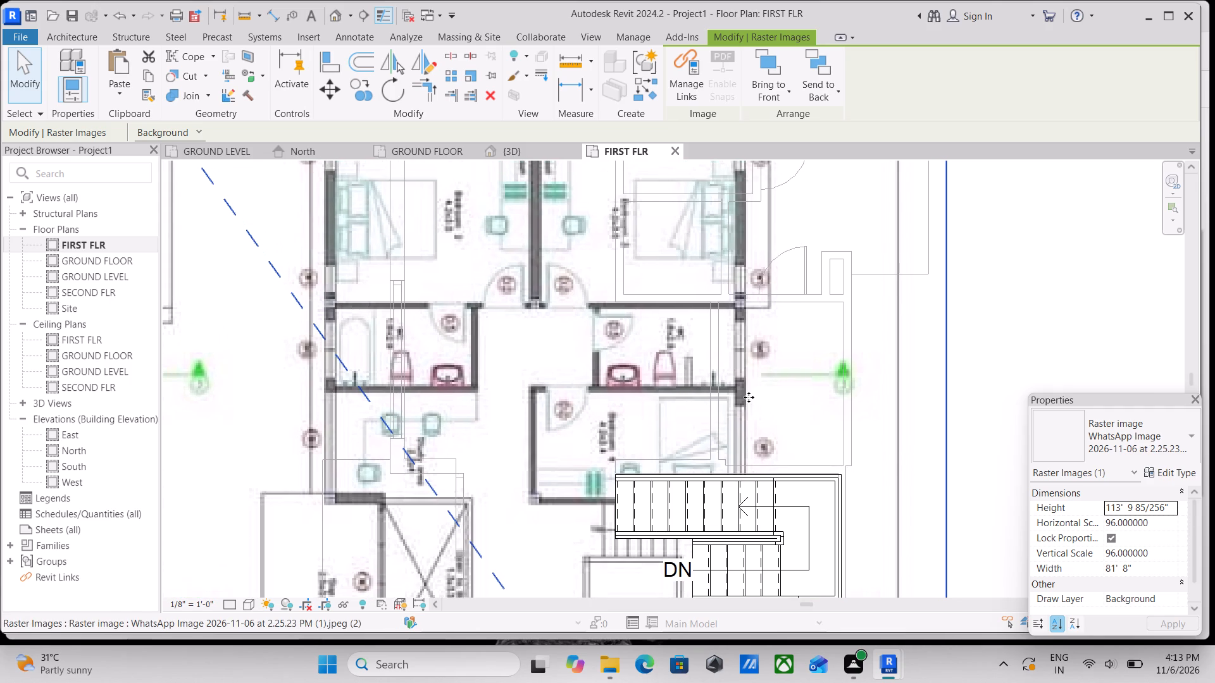
Examine how the staircase area and the outer wall of the rear bedrooms fit the building outline.
scroll(621, 336, "down", 1)
middle_click_drag(549, 429, 585, 340)
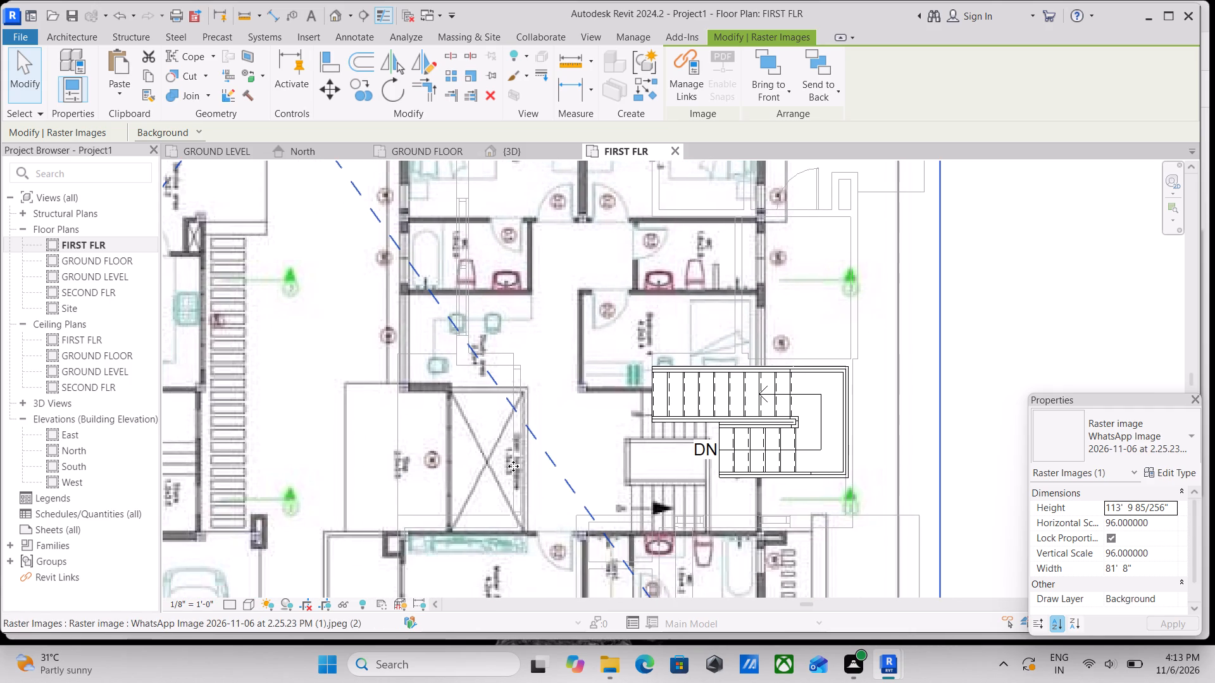
middle_click_drag(513, 466, 548, 347)
middle_click_drag(520, 493, 526, 403)
scroll(547, 429, "down", 1)
middle_click_drag(547, 429, 554, 473)
scroll(590, 443, "down", 1)
middle_click_drag(590, 443, 575, 548)
middle_click_drag(637, 422, 623, 533)
scroll(657, 366, "down", 1)
middle_click_drag(657, 367, 652, 432)
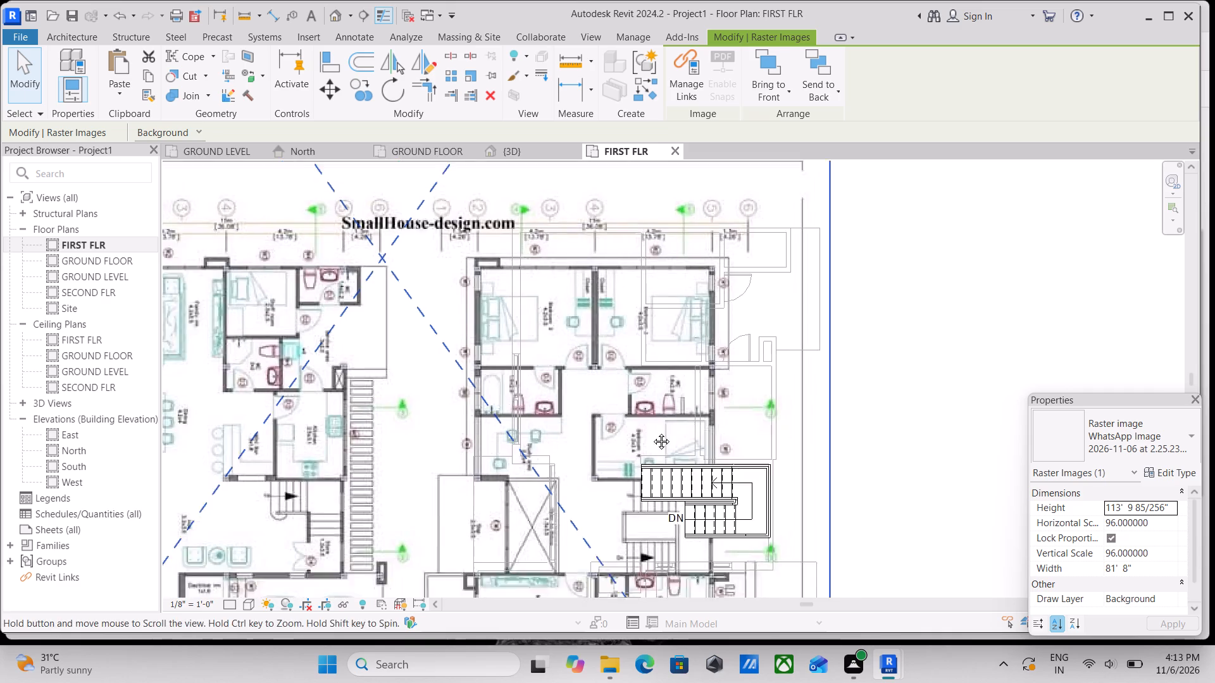
middle_click_drag(652, 432, 640, 460)
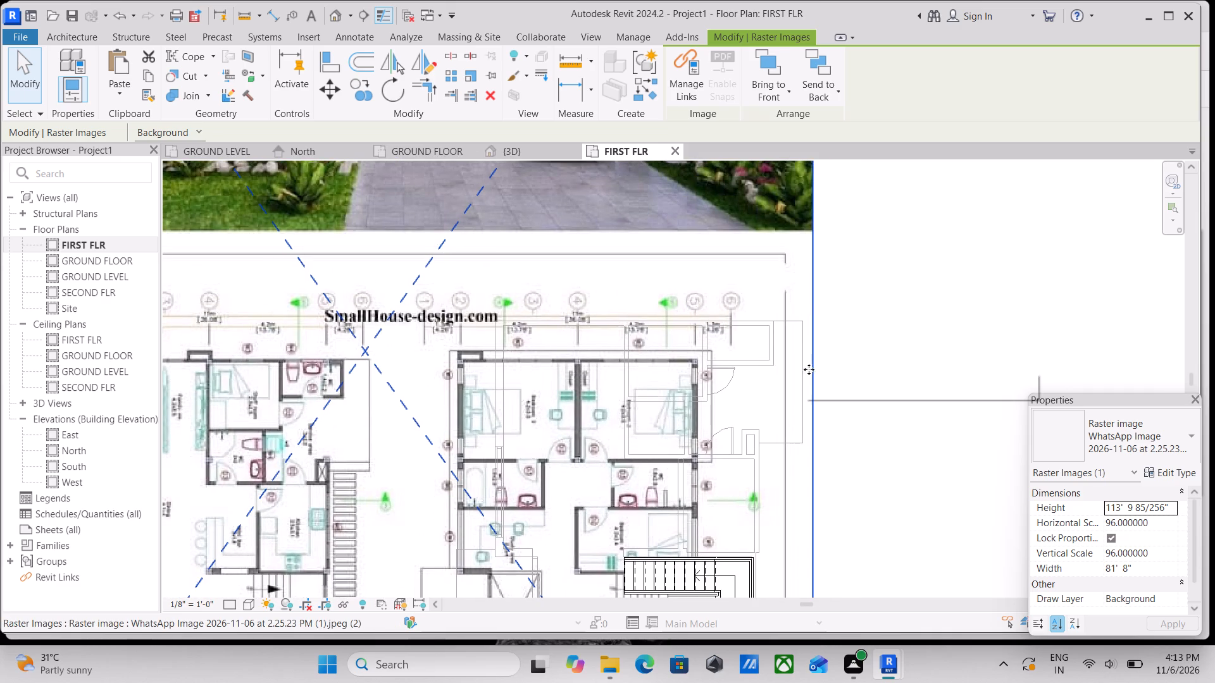
scroll(497, 366, "up", 7)
middle_click_drag(784, 402, 432, 336)
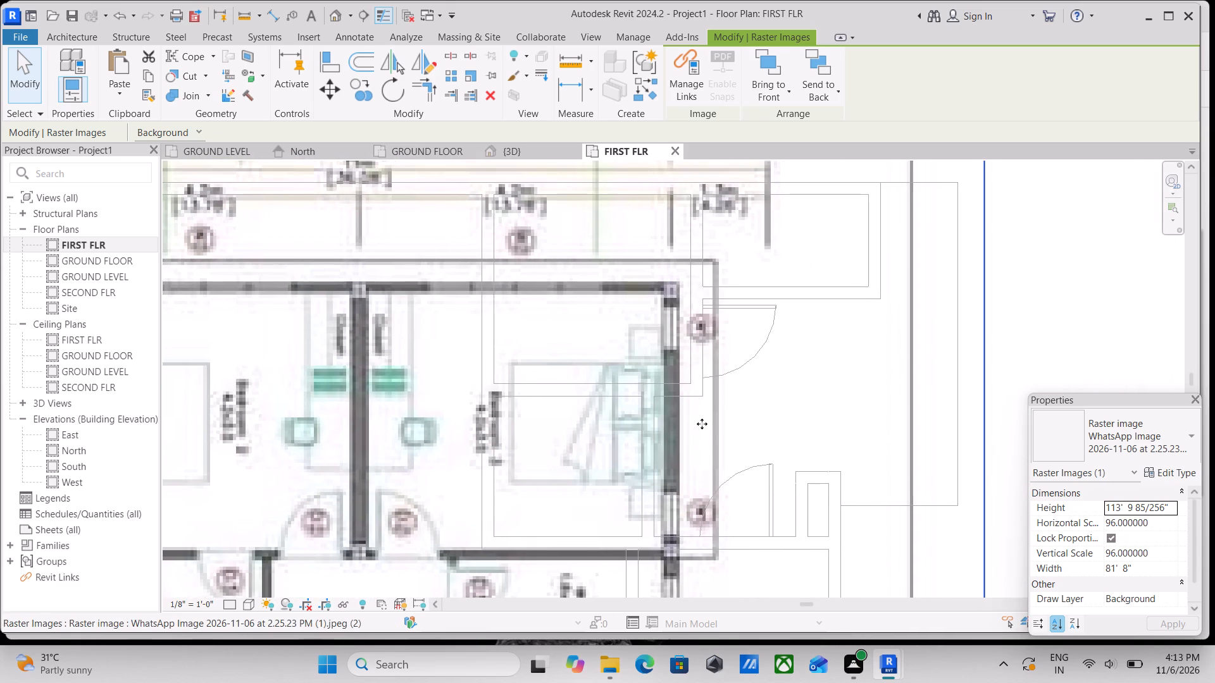
middle_click_drag(695, 420, 709, 441)
scroll(609, 335, "down", 2)
middle_click_drag(606, 336, 816, 358)
scroll(494, 340, "down", 2)
middle_click_drag(498, 344, 606, 364)
scroll(456, 351, "down", 2)
middle_click_drag(473, 433, 565, 376)
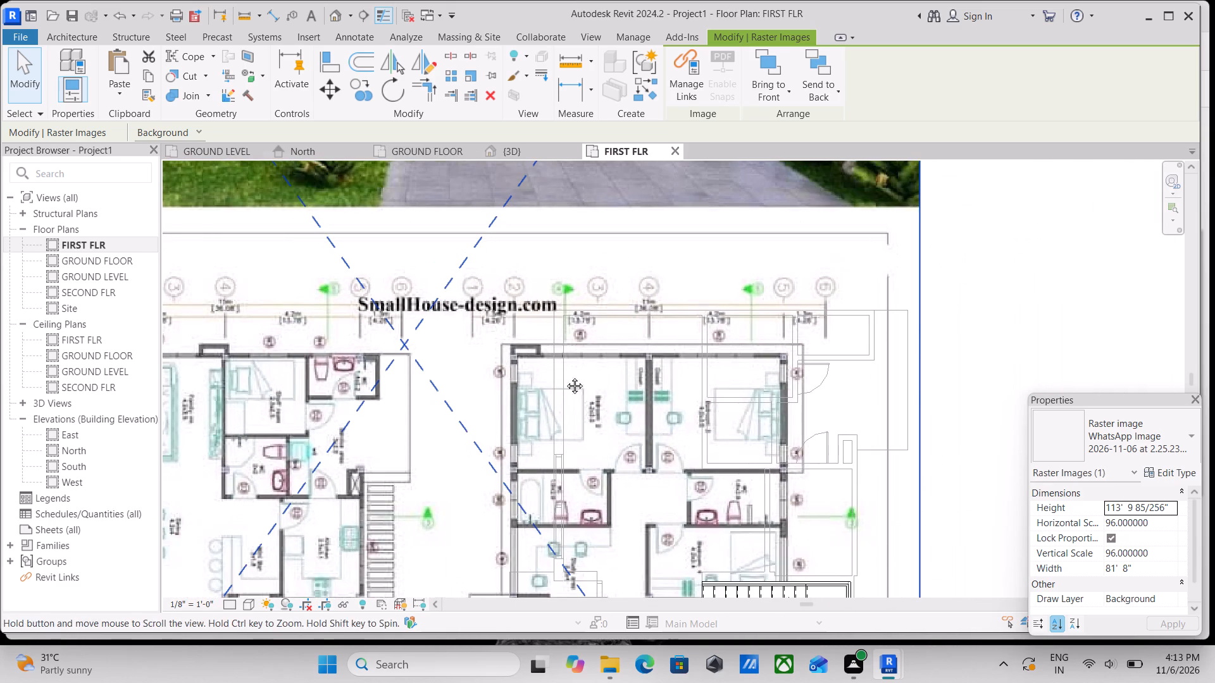
middle_click_drag(565, 376, 620, 331)
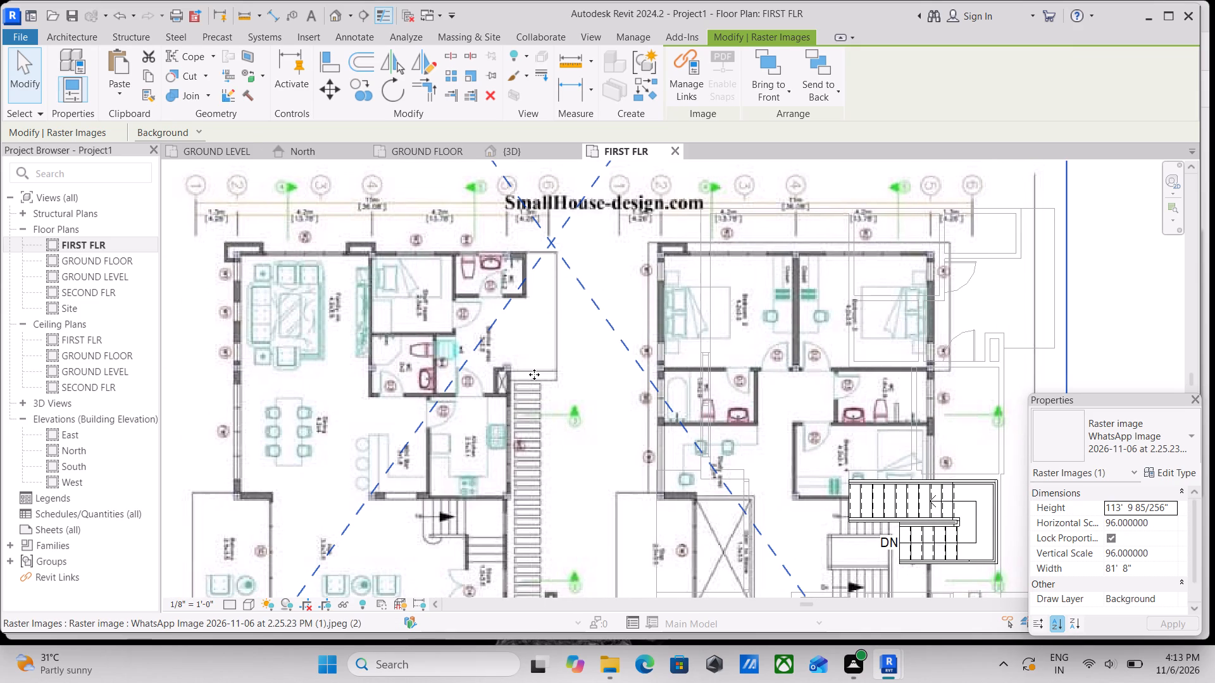
Examine the overlay at the master bedroom and closet front walls, continuing to the staircase and Bedroom 4.
scroll(534, 374, "down", 1)
middle_click_drag(618, 443, 623, 277)
middle_click_drag(683, 459, 658, 349)
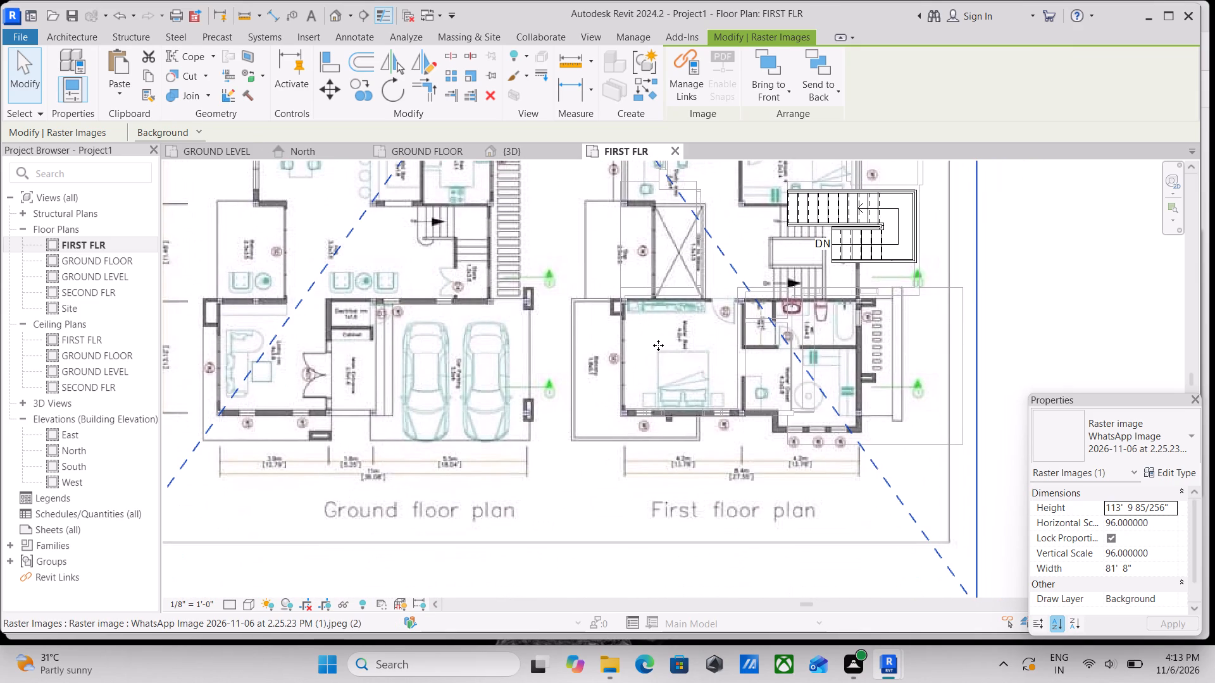
scroll(683, 437, "up", 3)
scroll(635, 405, "up", 5)
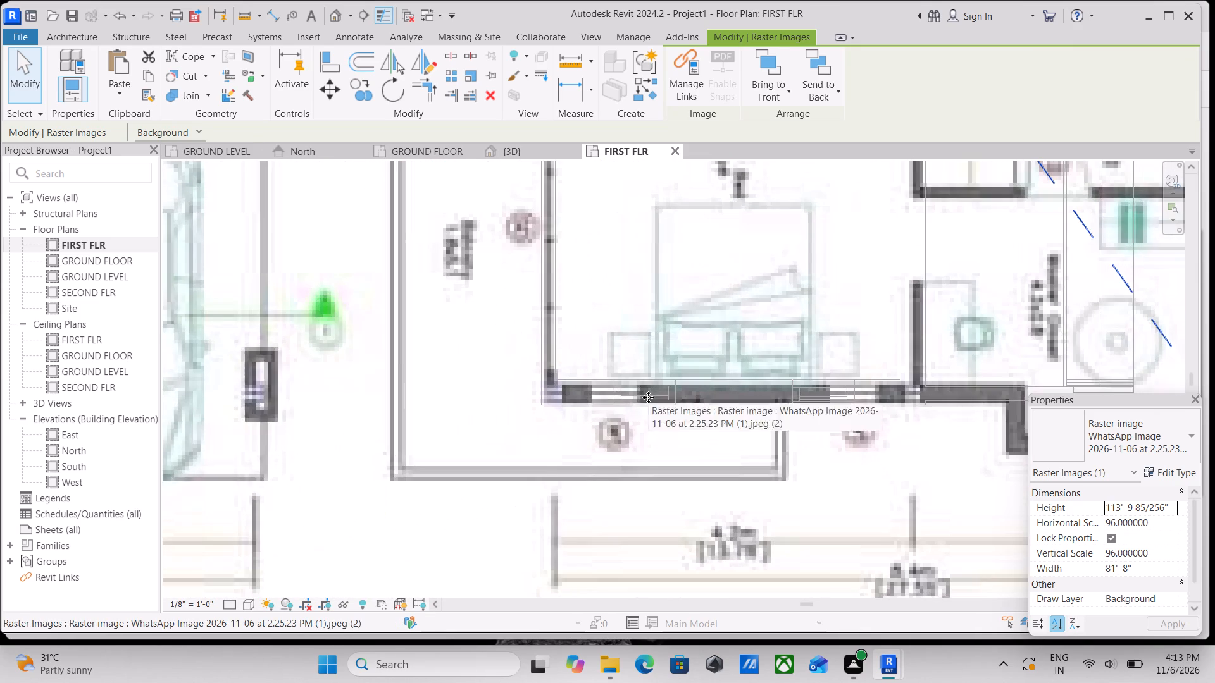
middle_click_drag(648, 397, 456, 402)
scroll(453, 402, "up", 1)
scroll(641, 395, "down", 4)
scroll(778, 404, "down", 3)
middle_click_drag(778, 404, 711, 370)
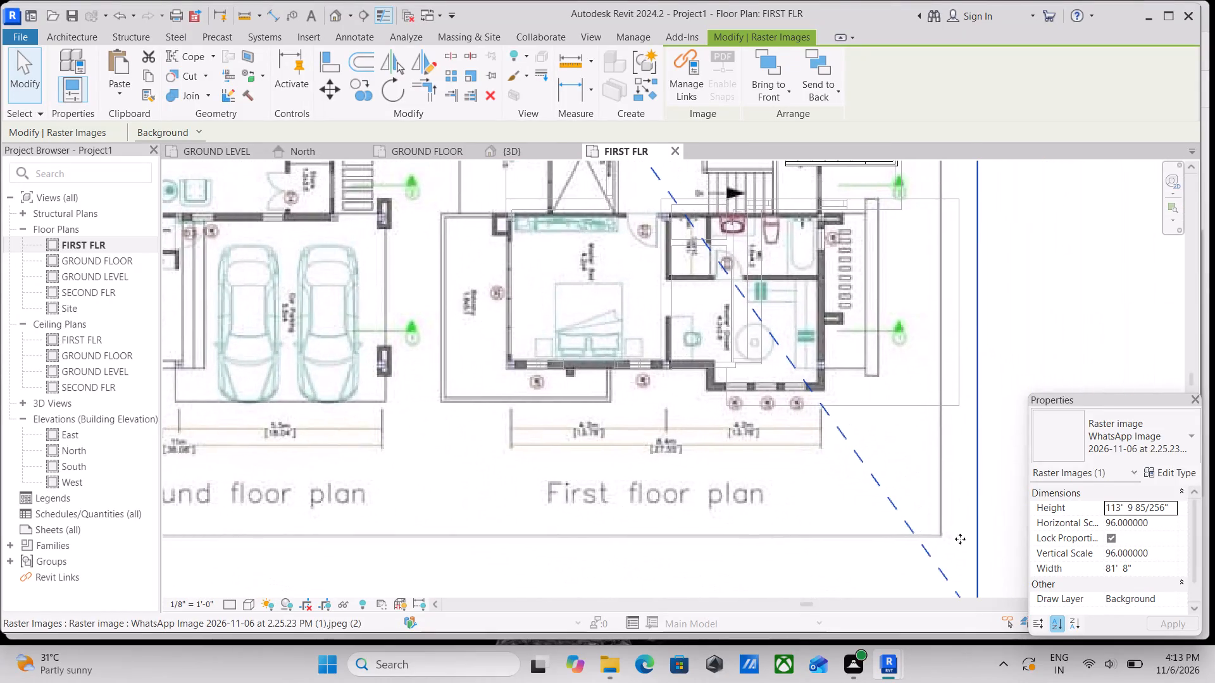
scroll(999, 550, "down", 3)
middle_click_drag(985, 539, 944, 471)
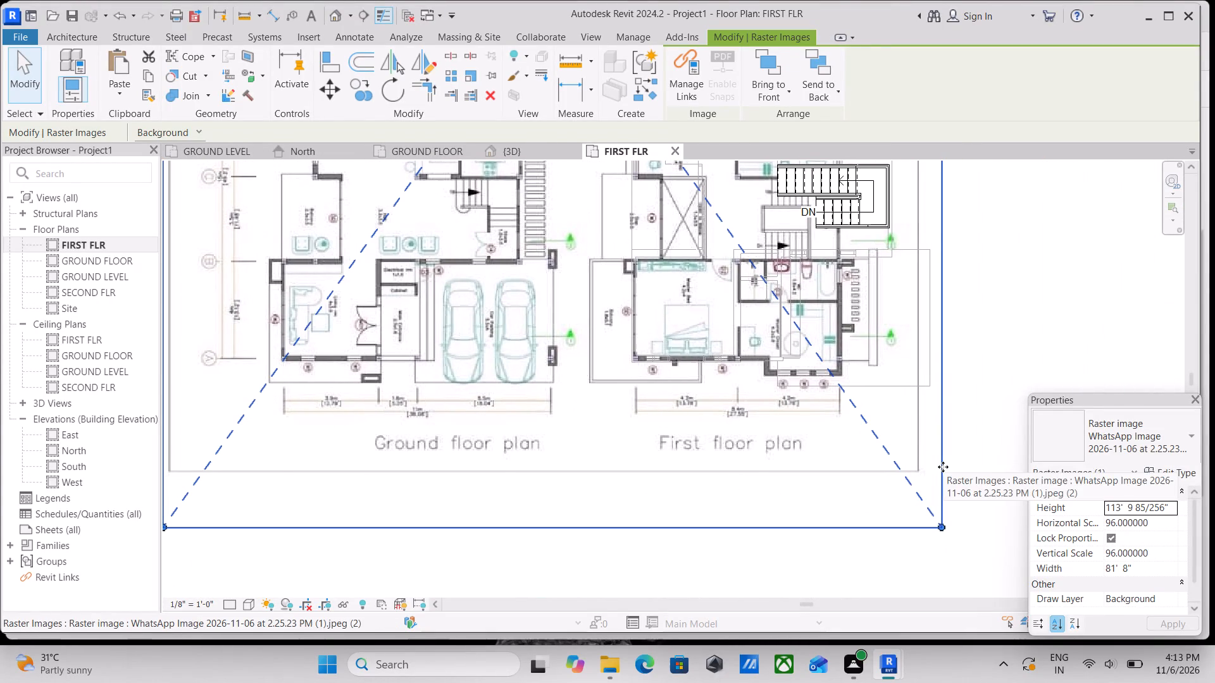
middle_click_drag(910, 425, 928, 515)
scroll(842, 489, "up", 6)
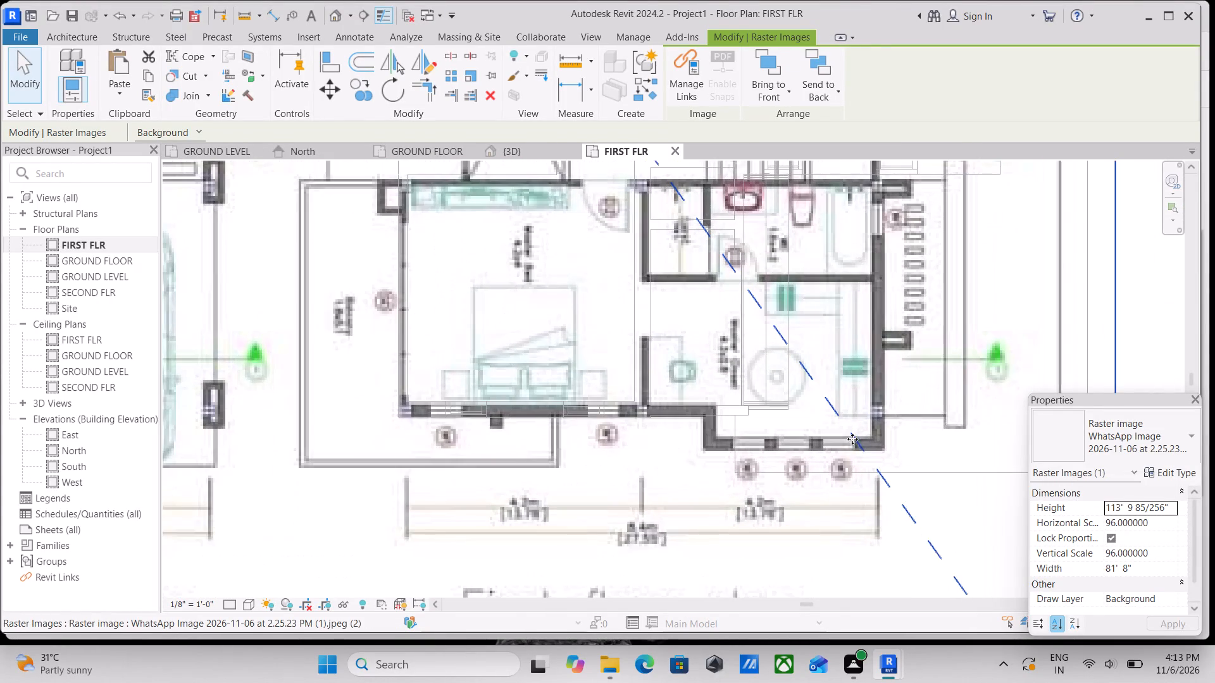
middle_click_drag(852, 439, 860, 501)
middle_click_drag(828, 486, 848, 517)
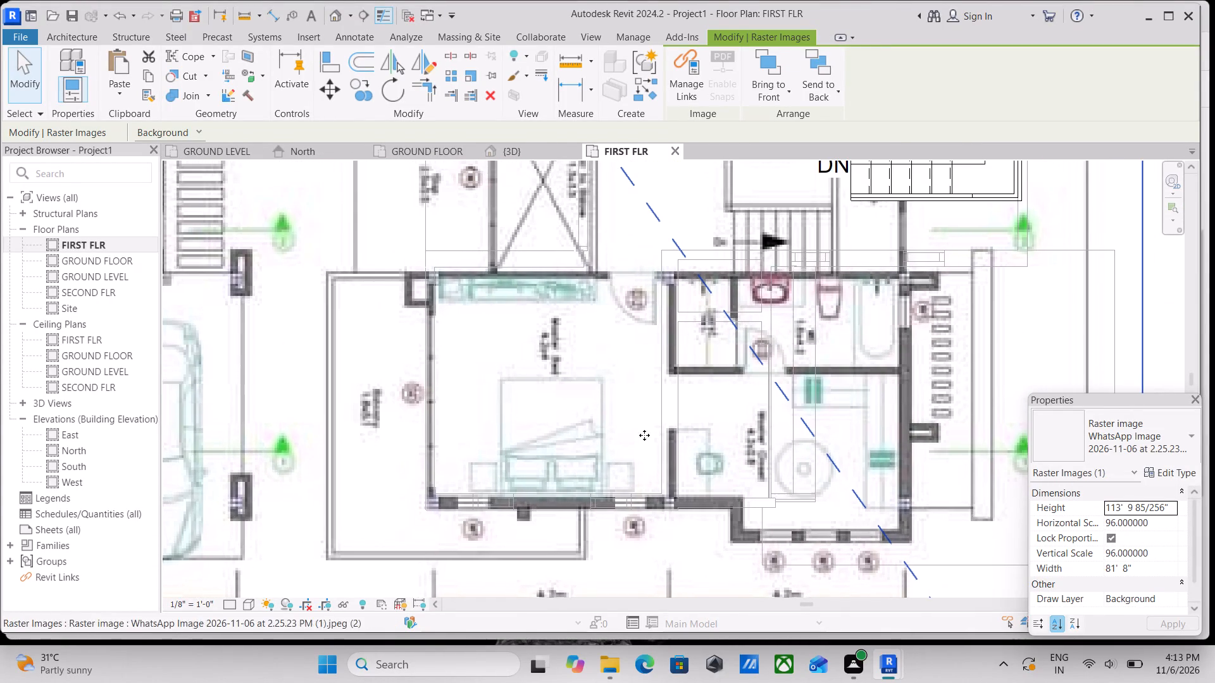
middle_click_drag(648, 445, 665, 548)
middle_click_drag(756, 439, 748, 520)
middle_click_drag(839, 392, 830, 488)
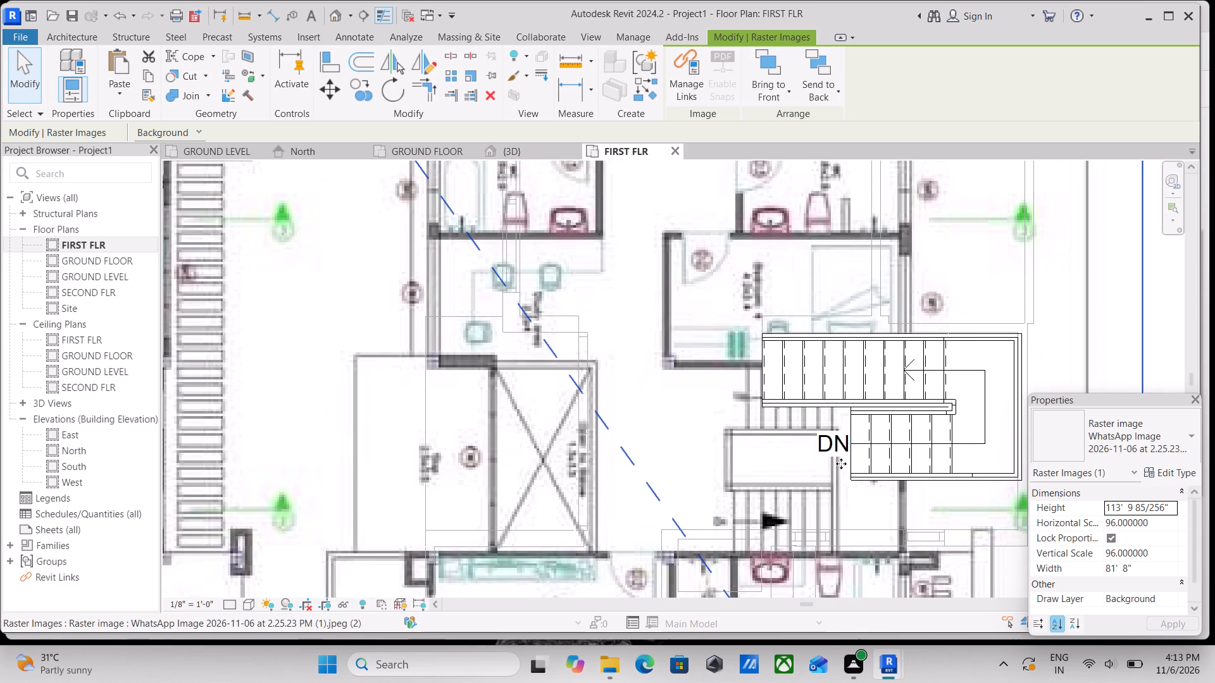
Enlarge the first floor plan image proportionally from its bottom-right corner to about 83' 4" wide.
middle_click_drag(855, 452, 798, 412)
scroll(802, 404, "down", 2)
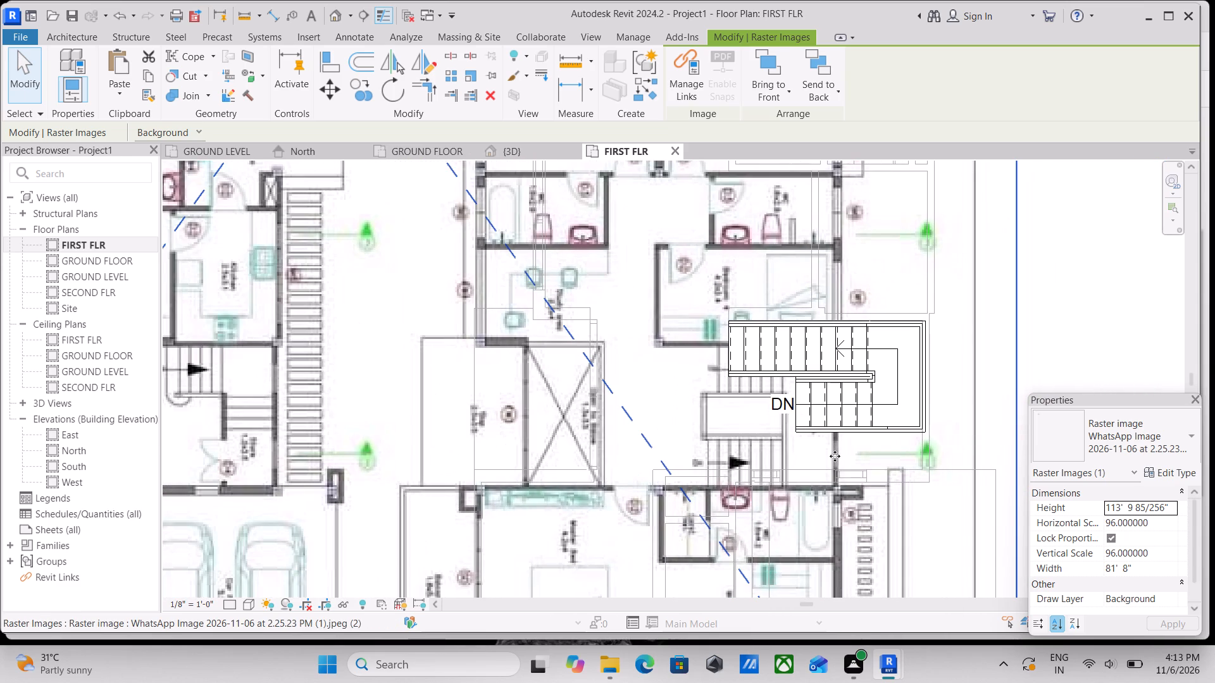
middle_click(826, 452)
scroll(825, 453, "down", 4)
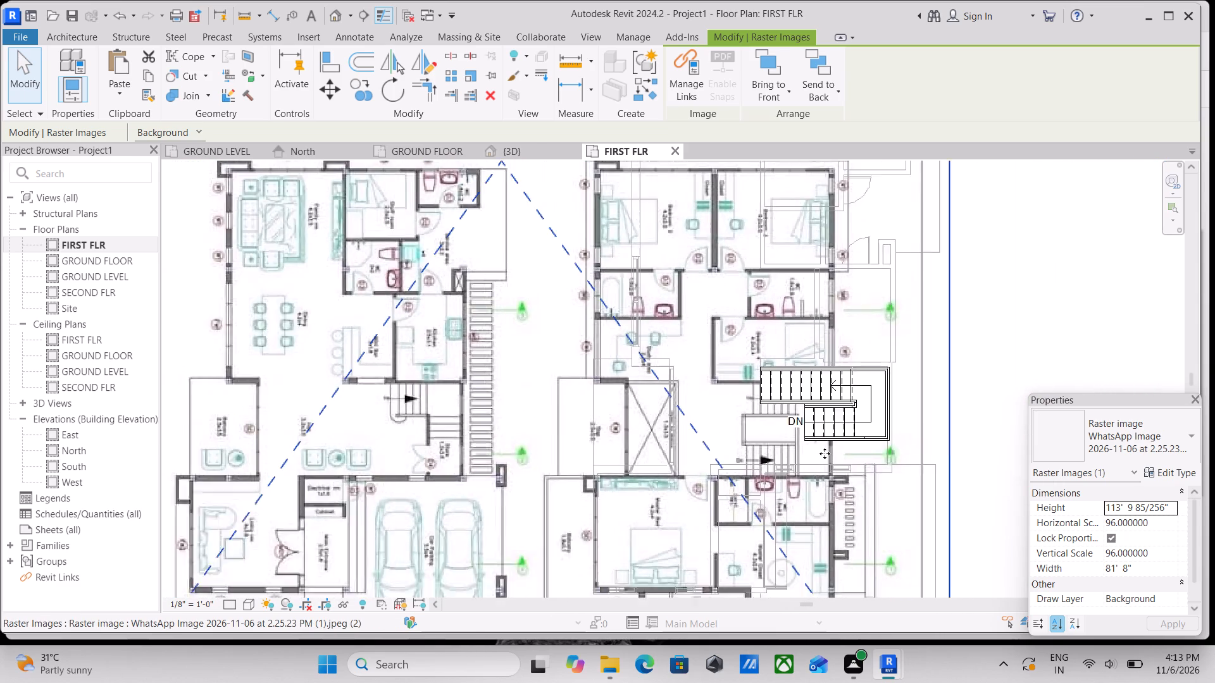
scroll(825, 453, "down", 1)
middle_click_drag(825, 453, 814, 404)
scroll(884, 492, "down", 1)
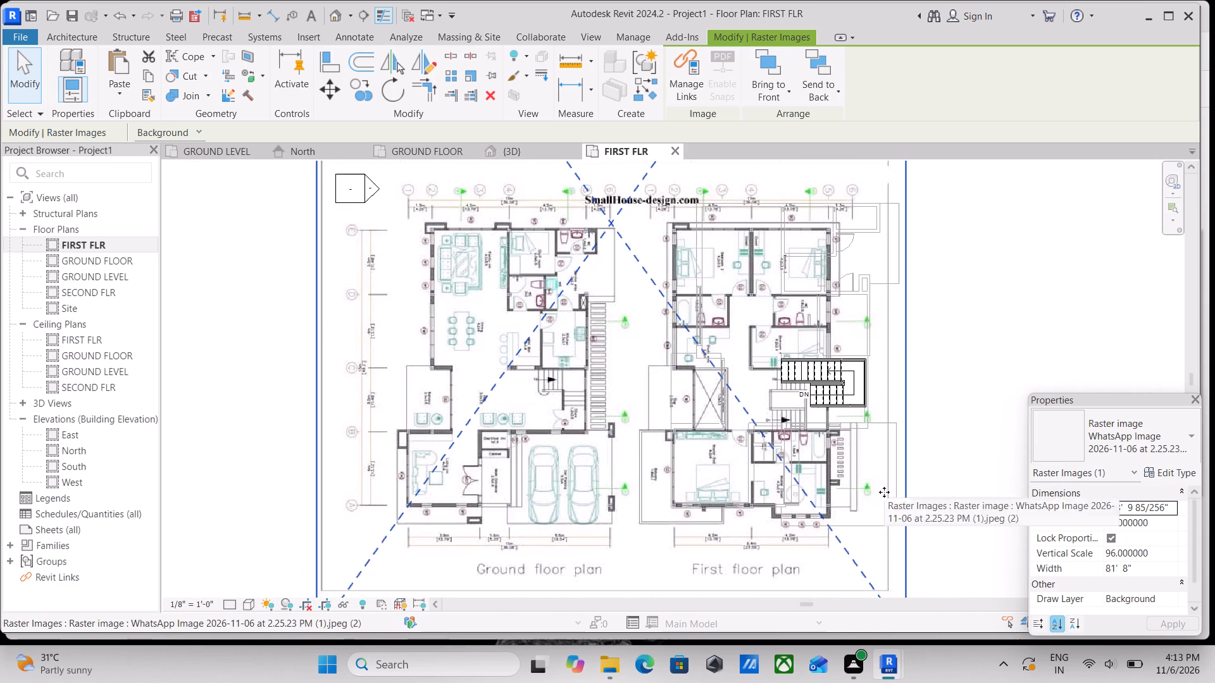
middle_click_drag(884, 492, 883, 555)
middle_click_drag(894, 457, 897, 496)
scroll(896, 495, "down", 3)
middle_click_drag(892, 505, 869, 398)
scroll(870, 421, "up", 1)
scroll(869, 394, "down", 1)
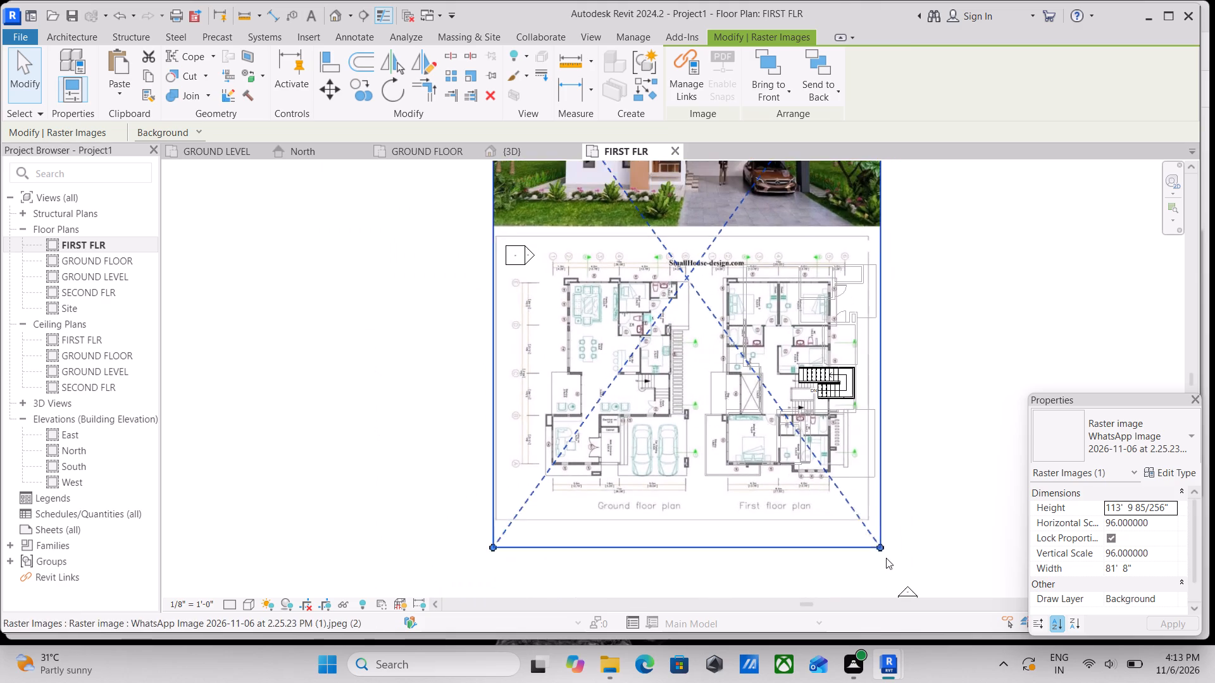
middle_click_drag(883, 557, 845, 484)
scroll(840, 481, "up", 5)
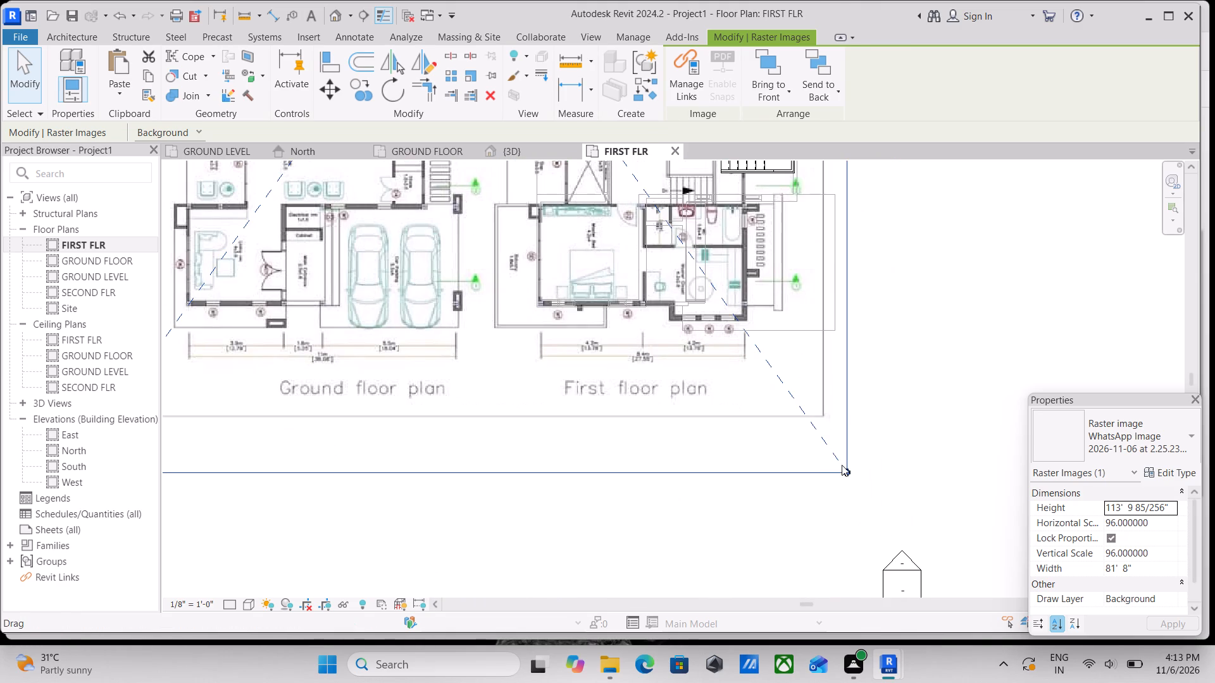
left_click_drag(845, 468, 857, 472)
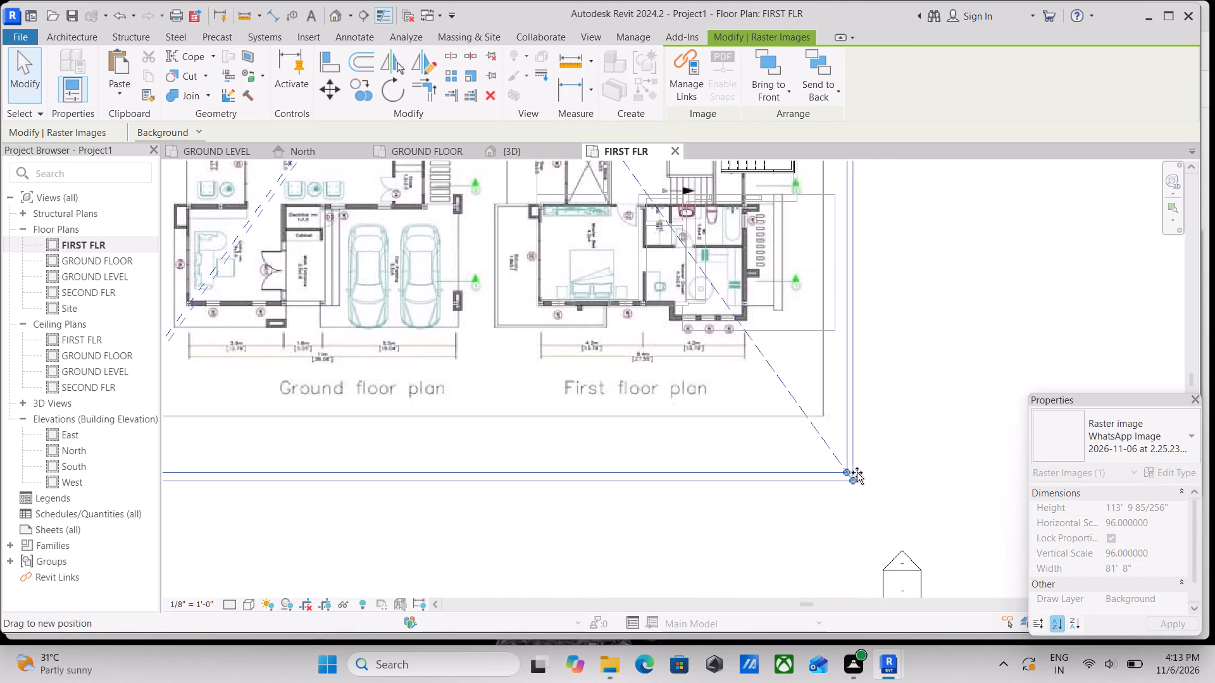
left_click_drag(857, 472, 875, 481)
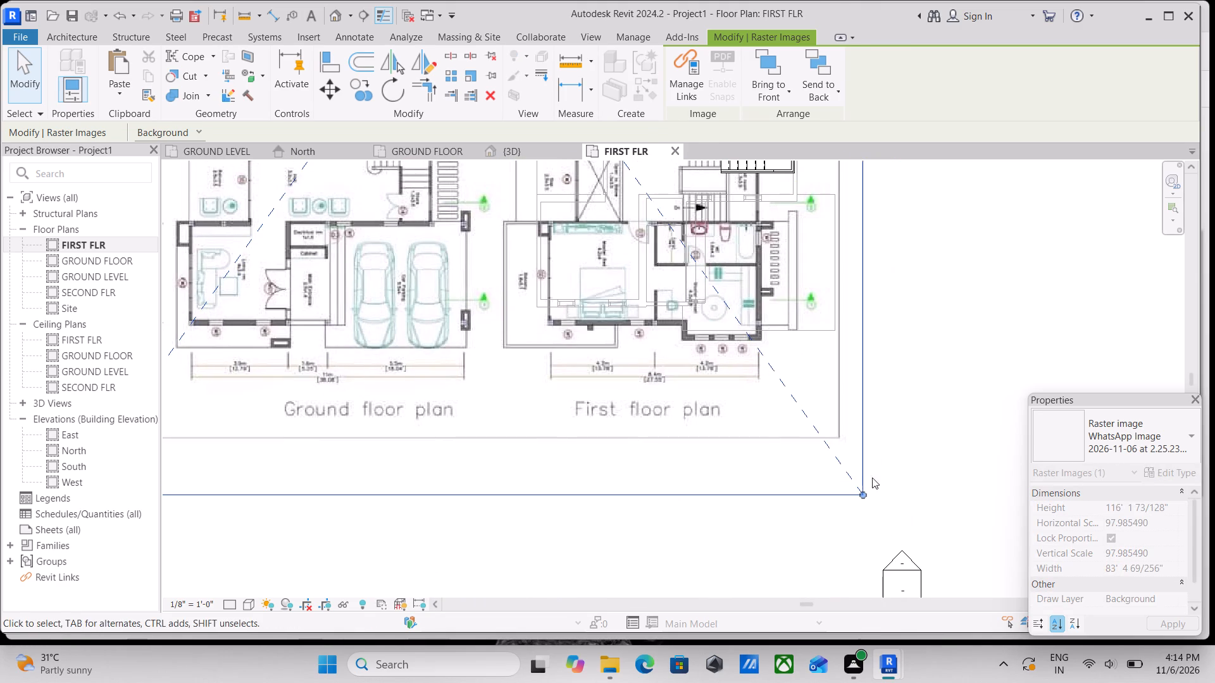
Enlarge the plan image proportionally from its top-right corner to about 85' 6" wide.
scroll(863, 489, "down", 3)
middle_click_drag(863, 489, 876, 625)
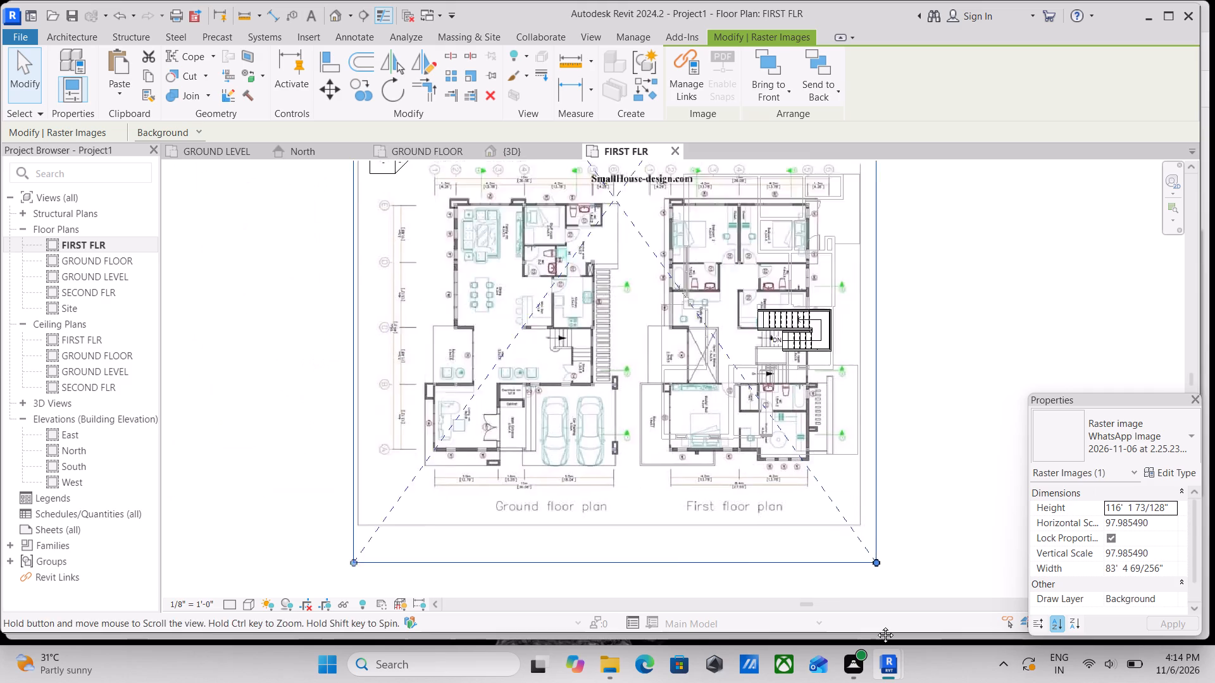
middle_click_drag(876, 625, 876, 624)
scroll(873, 431, "down", 1)
middle_click_drag(873, 431, 829, 474)
scroll(802, 403, "down", 2)
middle_click_drag(802, 403, 759, 446)
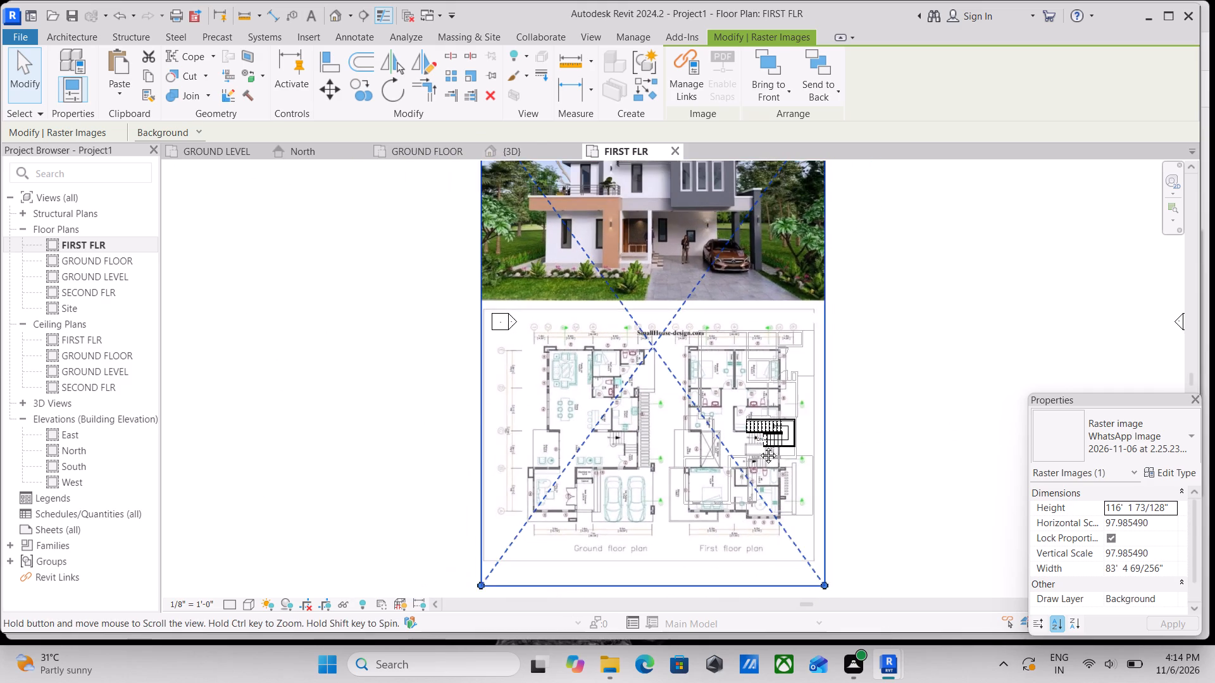
middle_click_drag(759, 446, 691, 520)
left_click_drag(713, 225, 723, 214)
Nudge the enlarged image five steps left and three steps up, bringing the master bedroom's front wall towards the building outline.
middle_click_drag(733, 343, 735, 243)
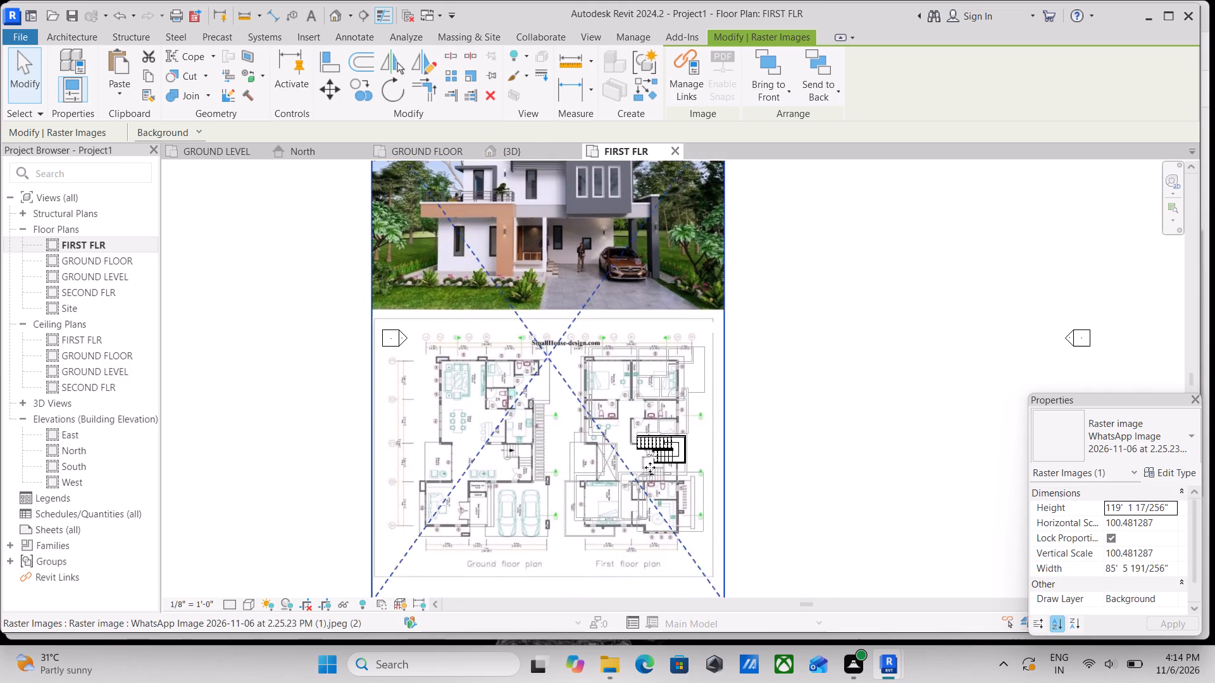
scroll(603, 506, "up", 13)
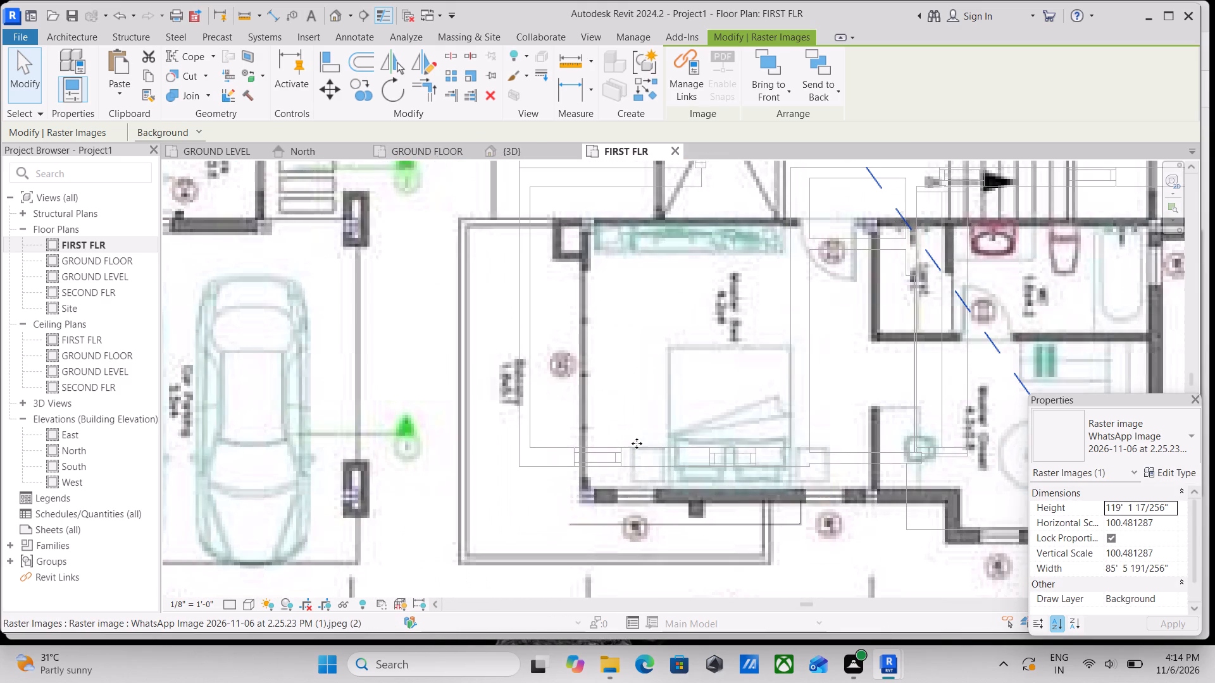
scroll(654, 428, "down", 12)
key("Left")
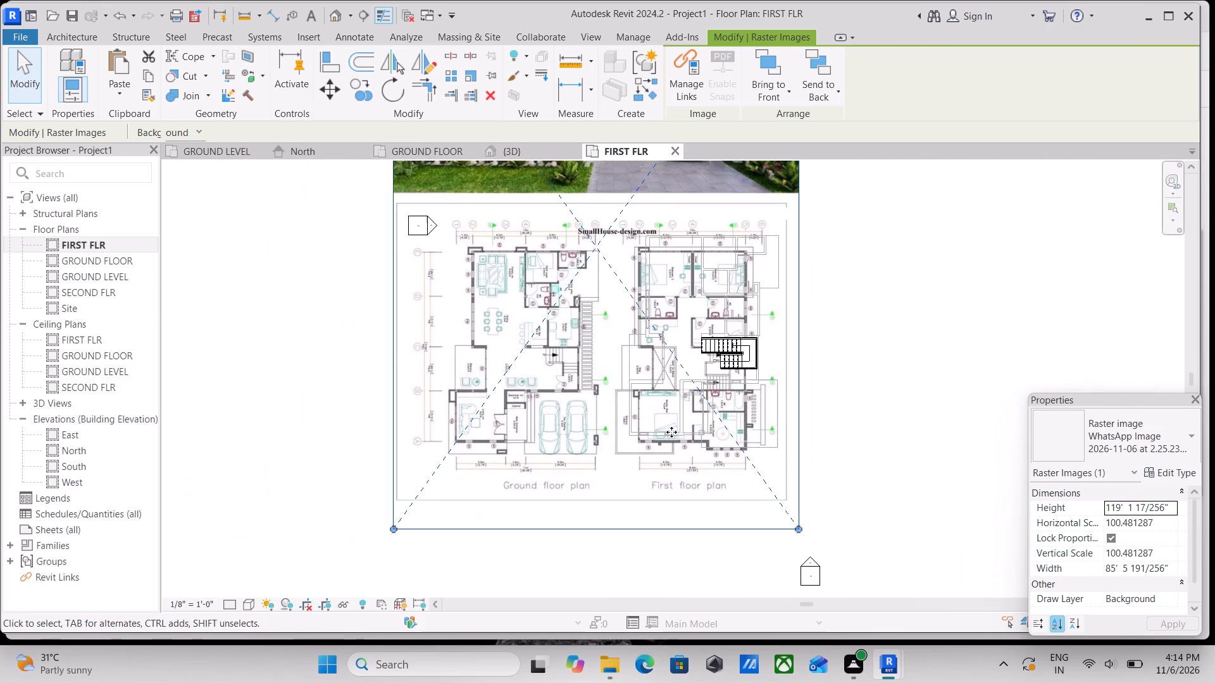
key("Left")
key("Left")
key("Left")
scroll(655, 433, "up", 4)
key("Left")
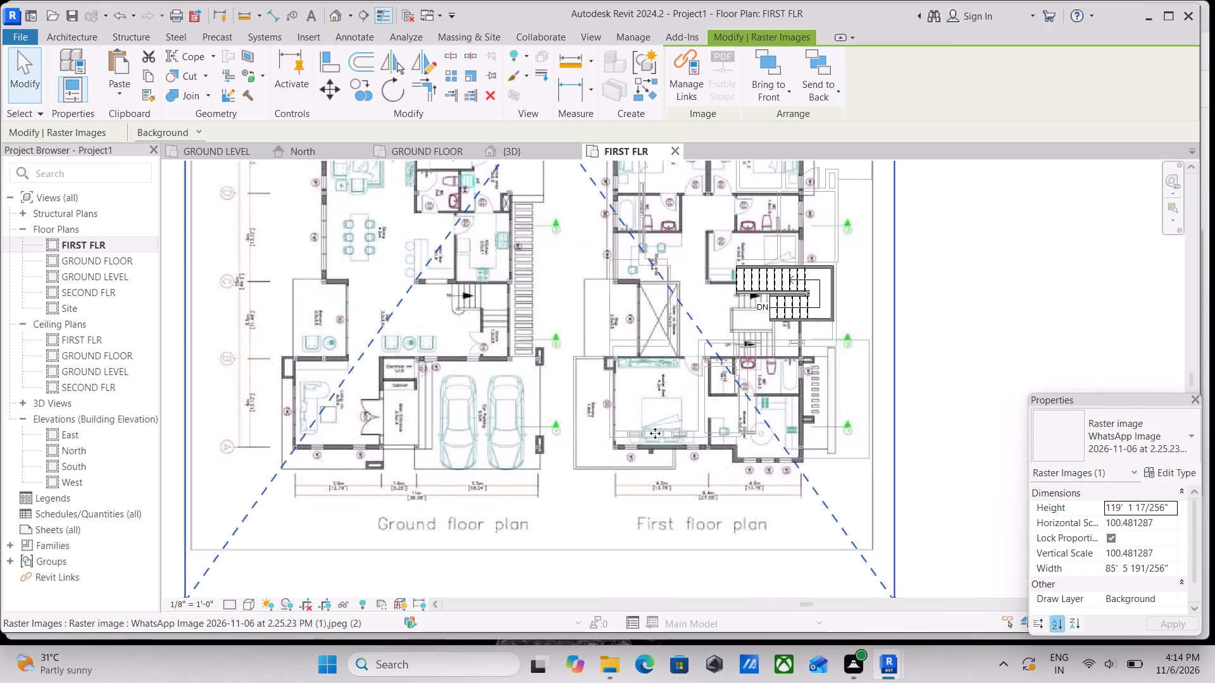
key("Up")
key("Up")
key("Up")
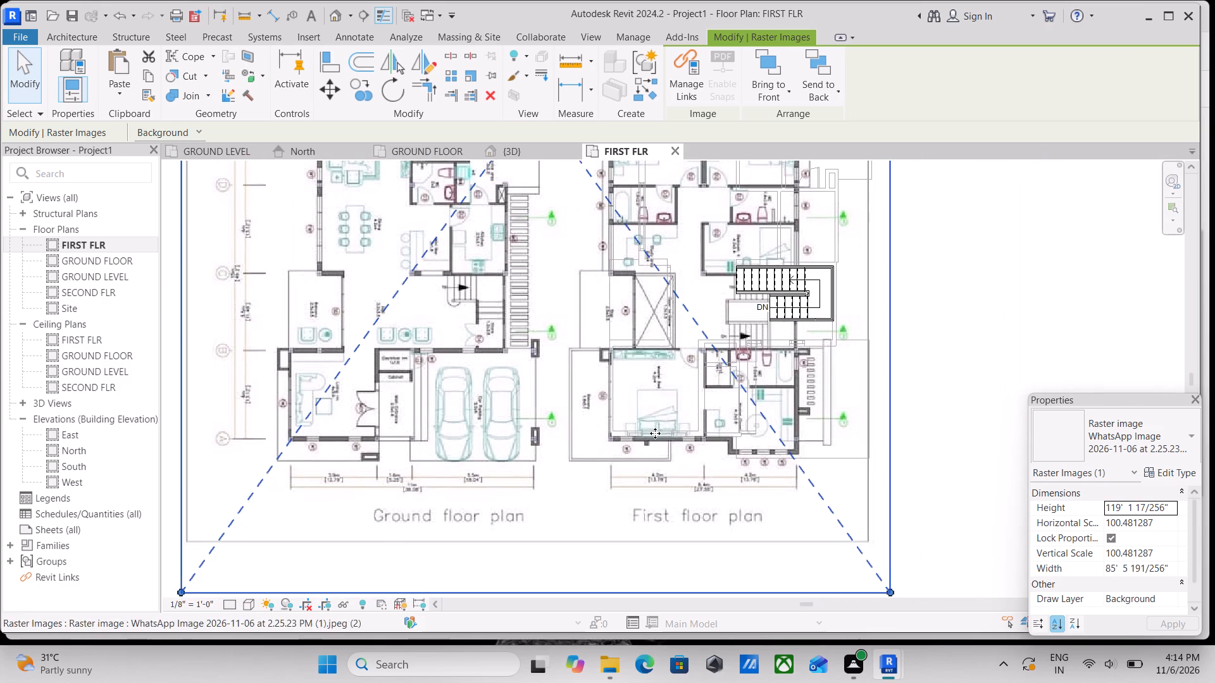
Fine-nudge the image vertically and three steps right to fit the master bedroom's front-left corner to the building outline.
scroll(639, 446, "up", 7)
key("Up")
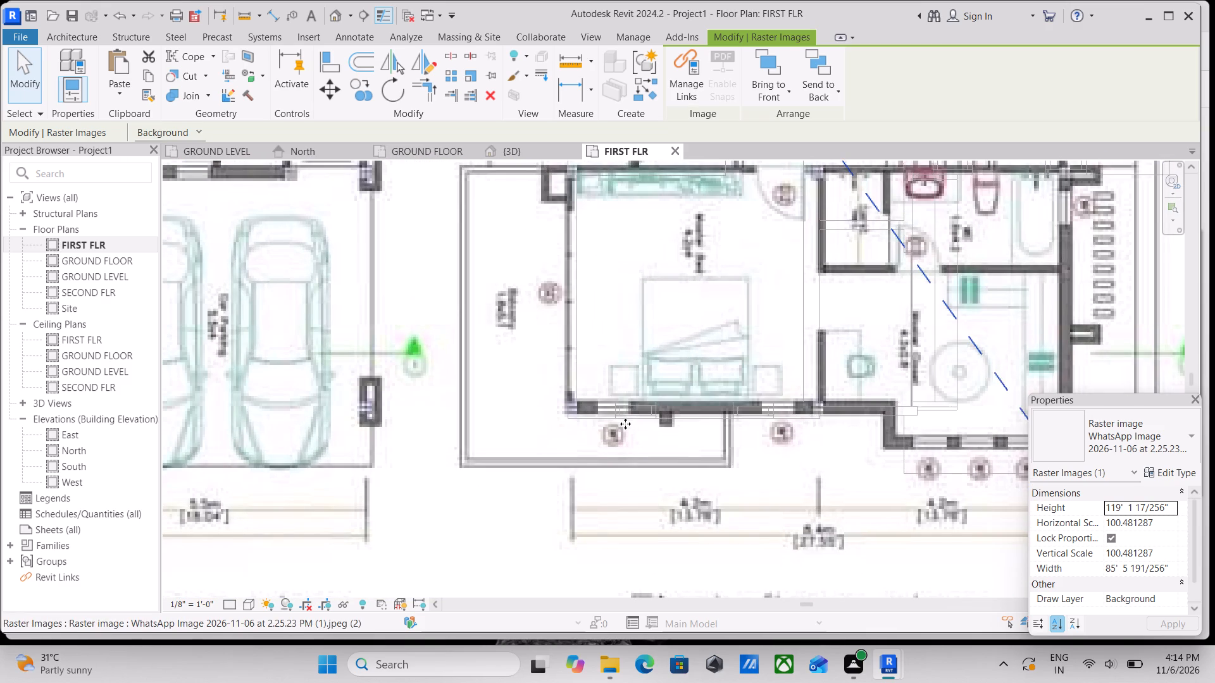
scroll(656, 439, "up", 2)
key("Down")
scroll(657, 440, "up", 2)
key("Up")
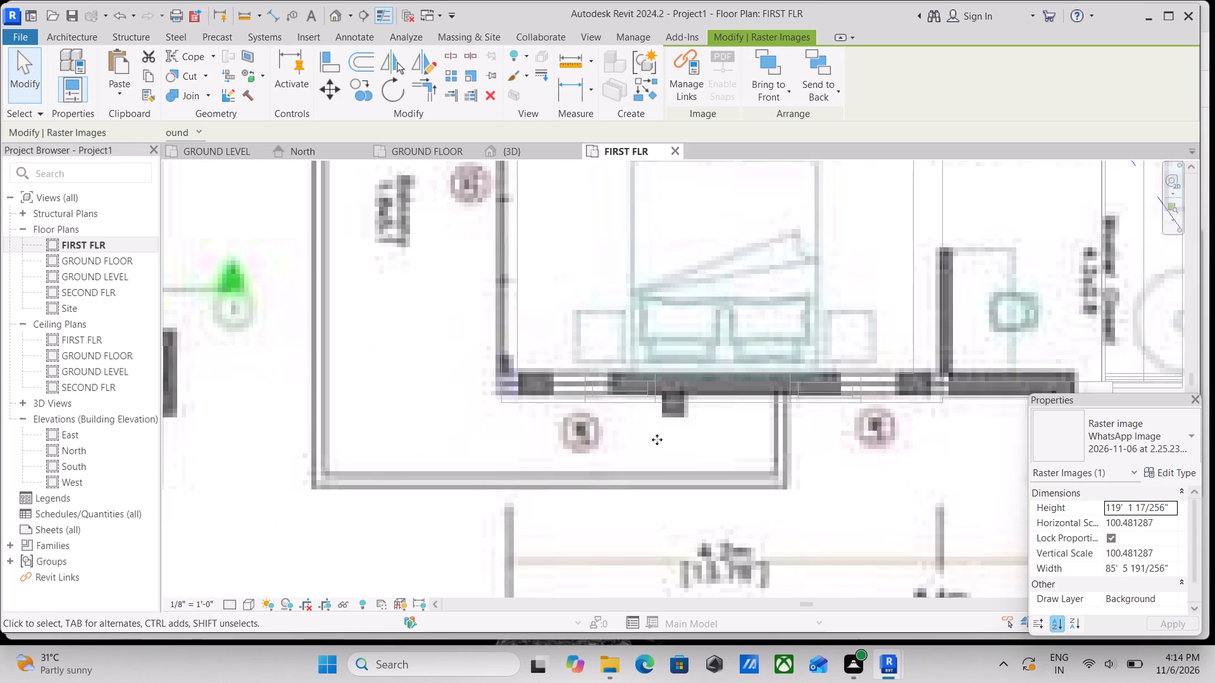
key("Right")
key("Right")
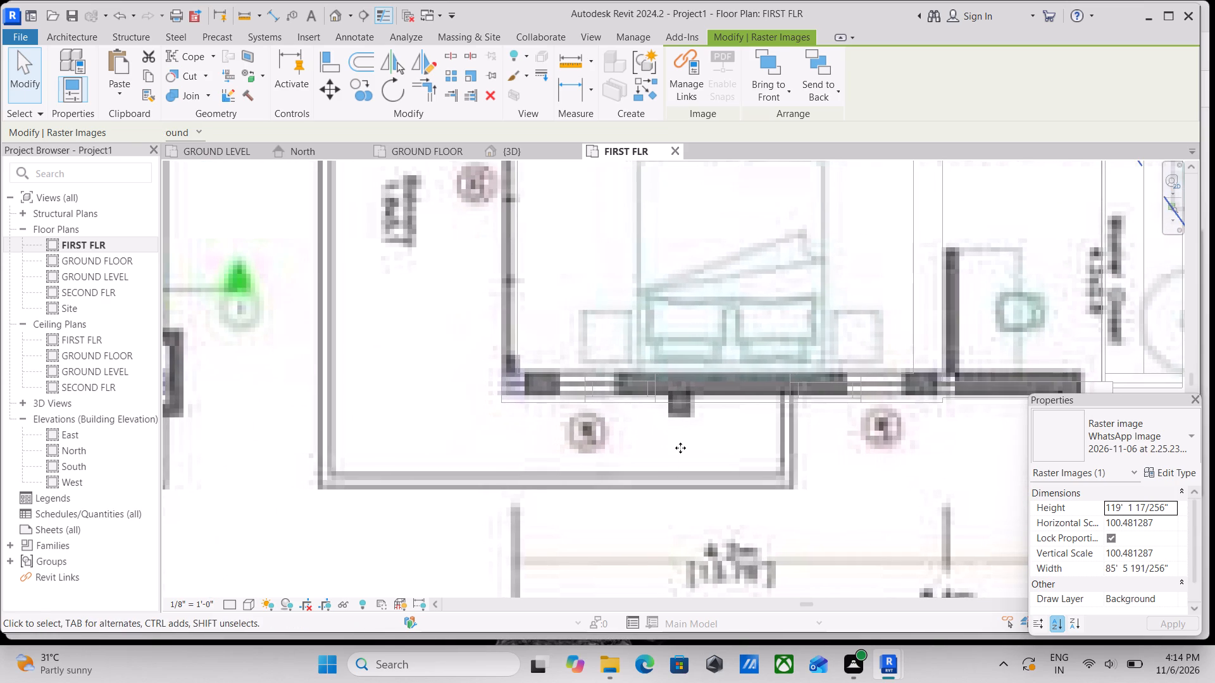
key("Right")
key("Down")
key("Down")
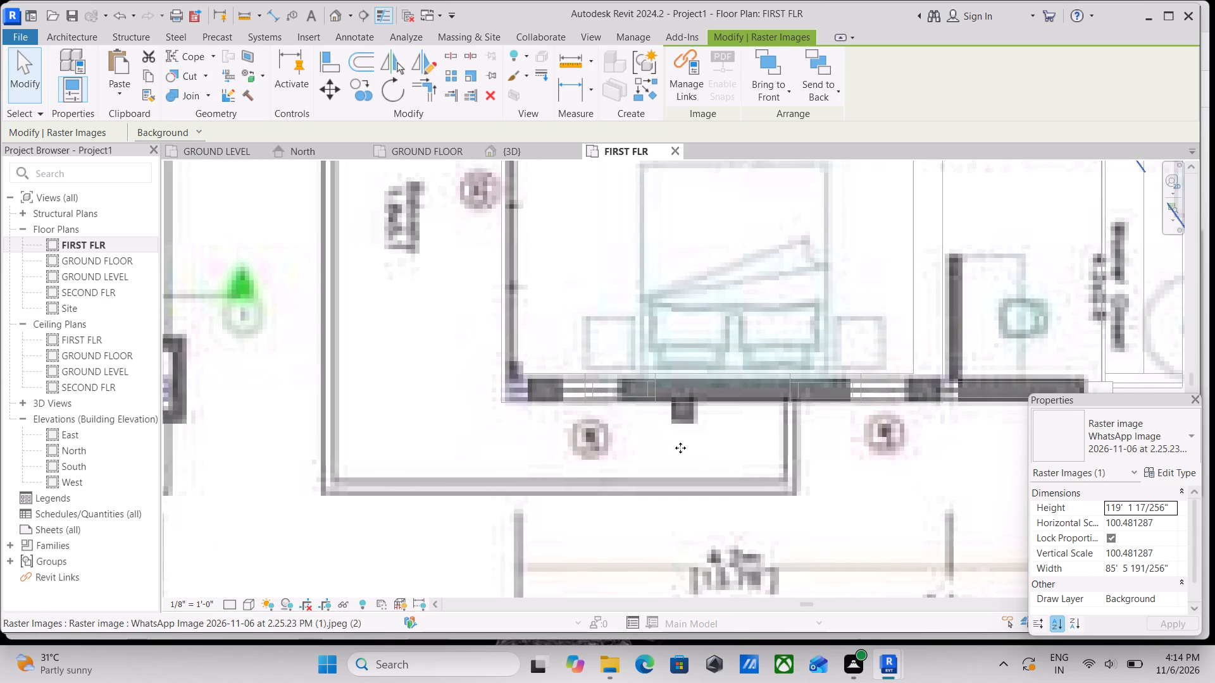
Examine how the image fits the building outline from the master bedroom and closet to the void and staircase.
scroll(680, 448, "down", 1)
middle_click_drag(680, 448, 660, 482)
middle_click_drag(632, 417, 606, 434)
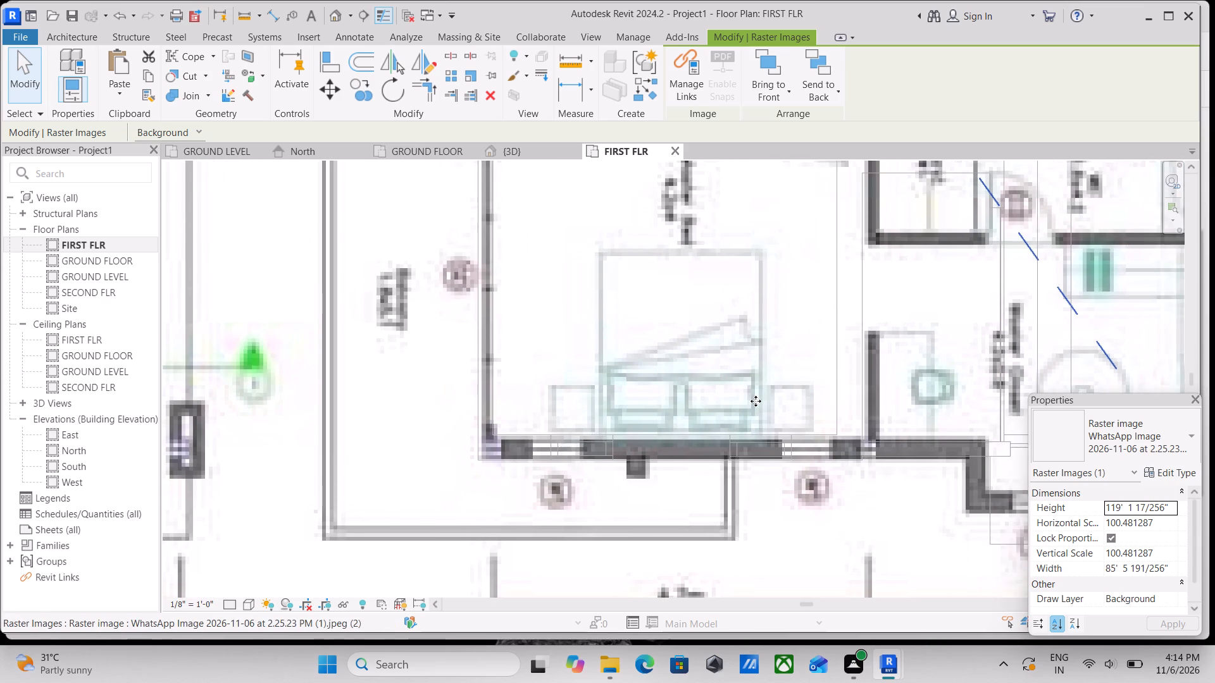
scroll(756, 401, "down", 1)
middle_click_drag(755, 401, 564, 398)
scroll(806, 445, "down", 1)
middle_click_drag(806, 445, 793, 479)
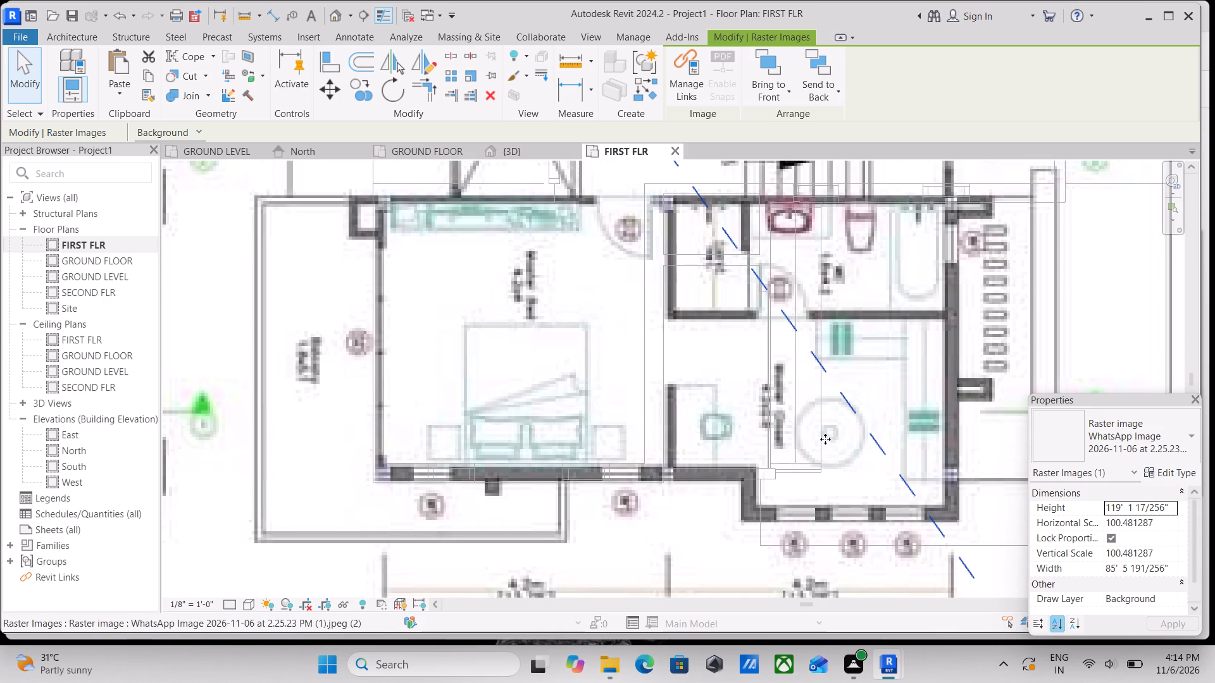
scroll(857, 443, "down", 1)
middle_click_drag(857, 443, 876, 520)
middle_click_drag(840, 453, 848, 491)
middle_click_drag(853, 465, 828, 527)
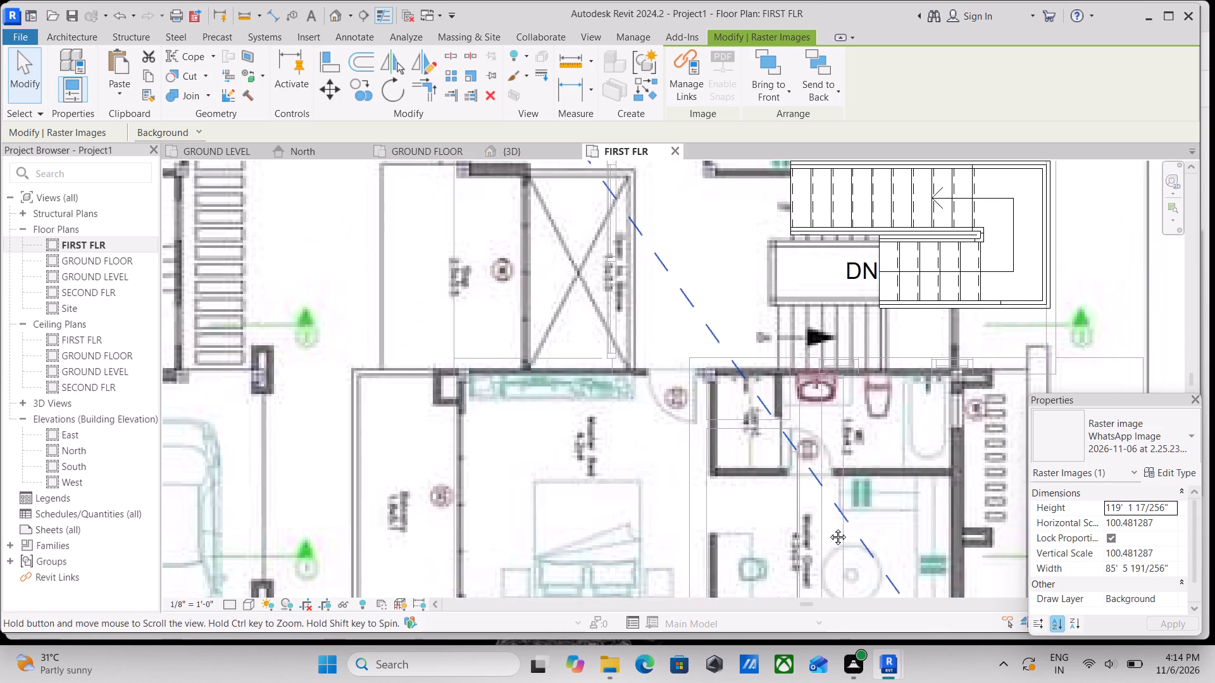
middle_click_drag(828, 527, 804, 566)
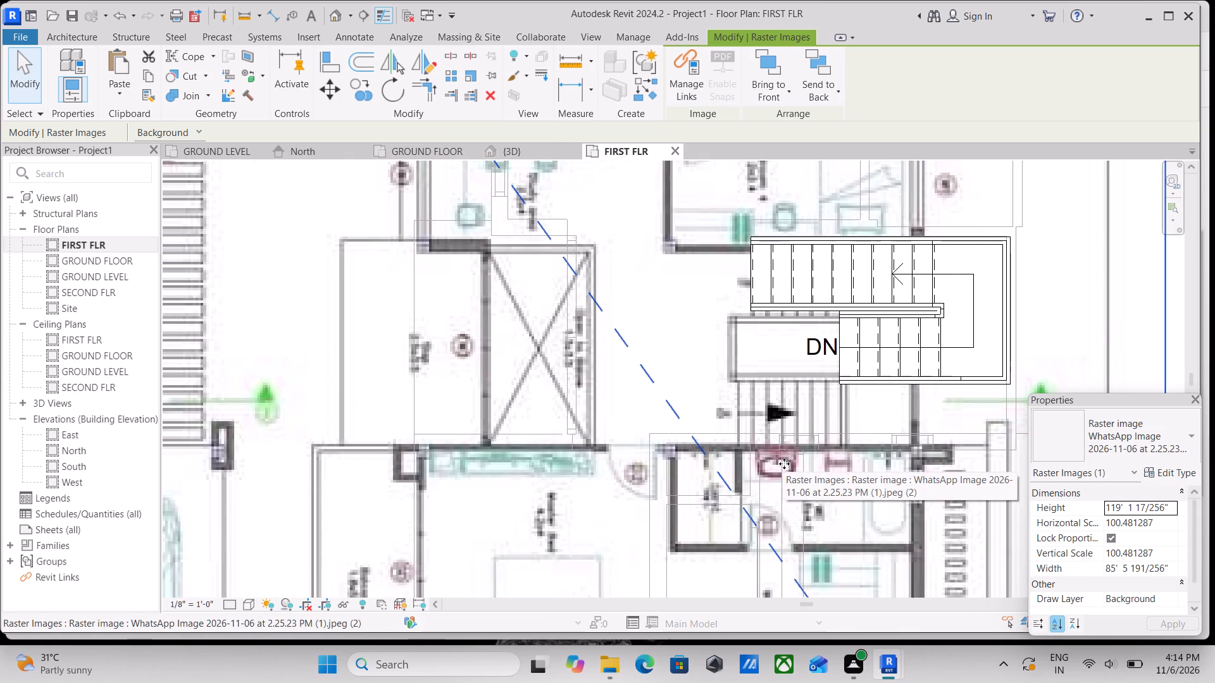
Examine the overlay at Bedrooms 2, 3 and 4, and recheck the master bedroom's front corner.
scroll(784, 464, "down", 1)
middle_click_drag(784, 464, 769, 555)
middle_click_drag(807, 436, 795, 546)
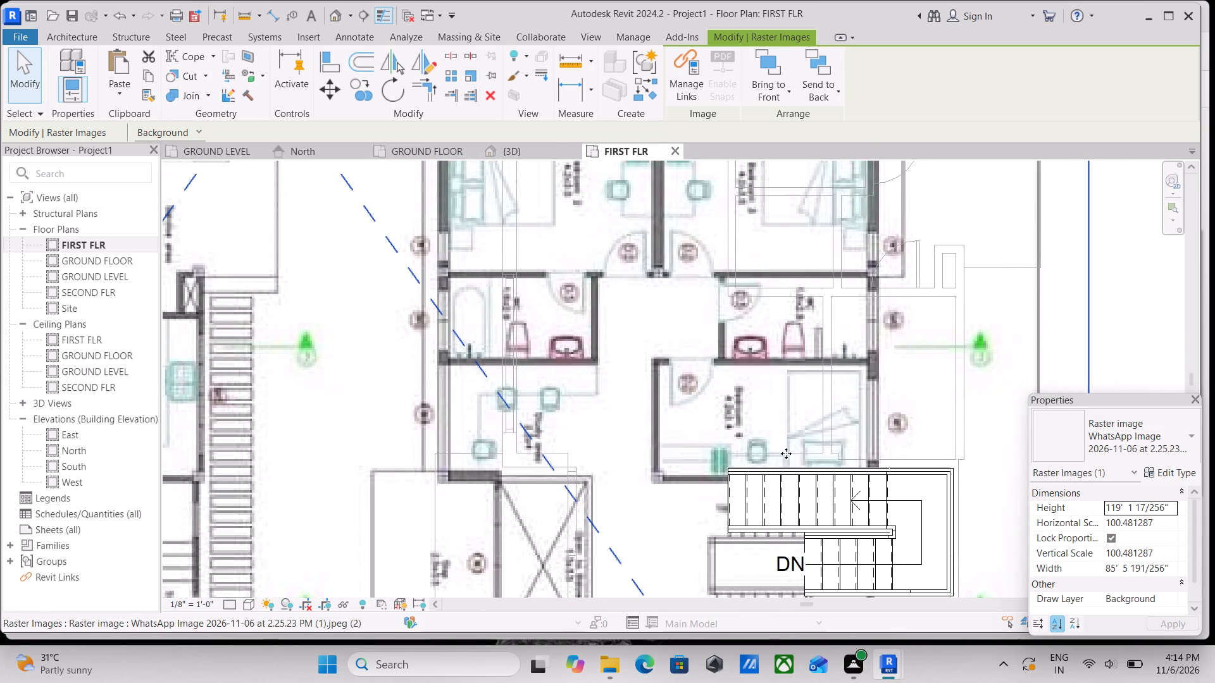
scroll(786, 453, "down", 1)
middle_click_drag(786, 453, 788, 436)
middle_click_drag(787, 436, 782, 588)
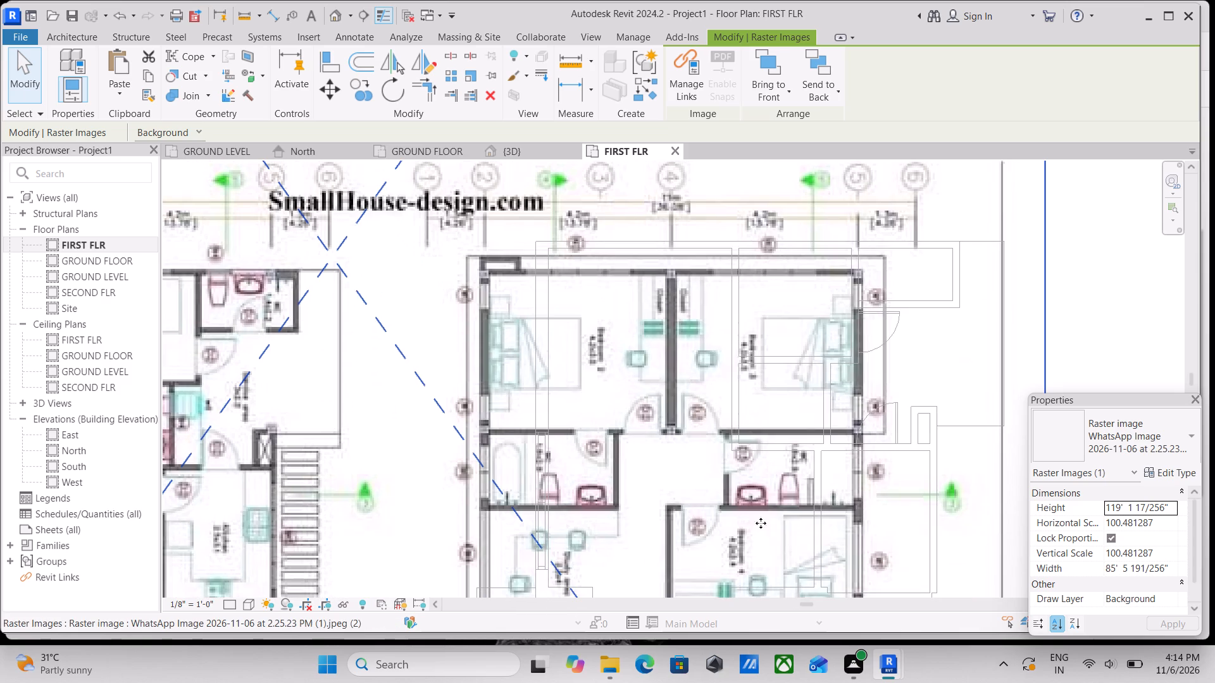
middle_click_drag(828, 360, 825, 388)
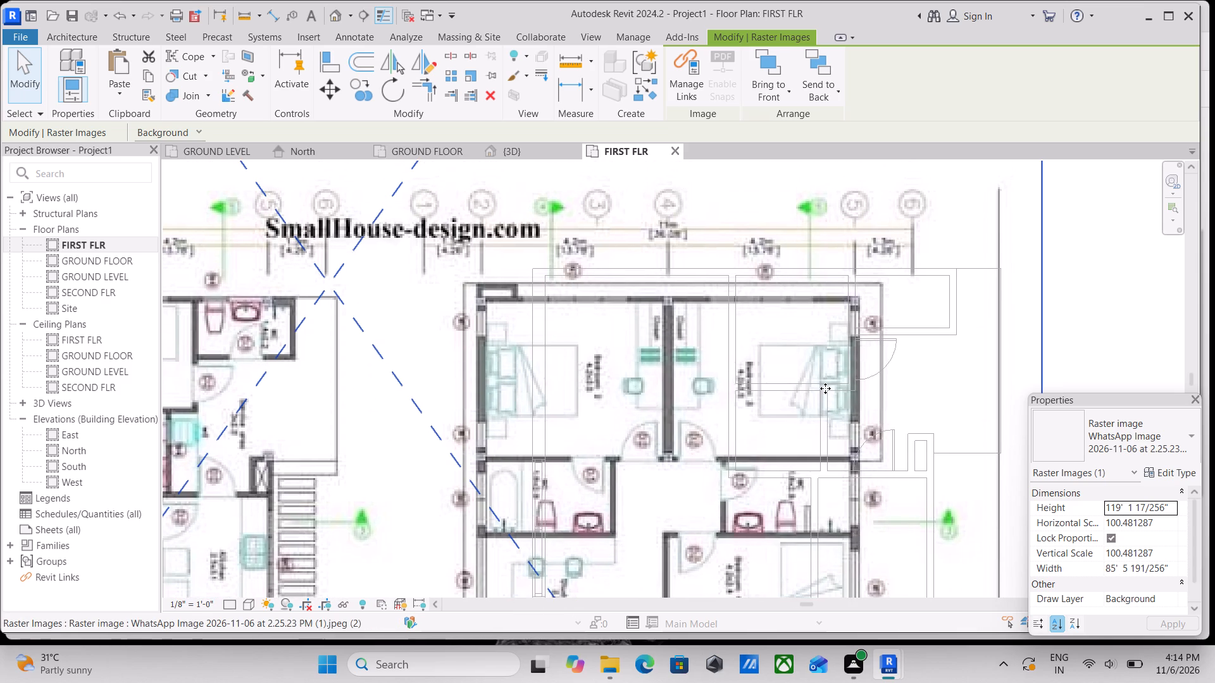
scroll(751, 290, "down", 5)
middle_click_drag(807, 303, 761, 382)
scroll(807, 303, "down", 1)
scroll(823, 228, "down", 1)
middle_click_drag(799, 377, 782, 304)
scroll(605, 612, "up", 2)
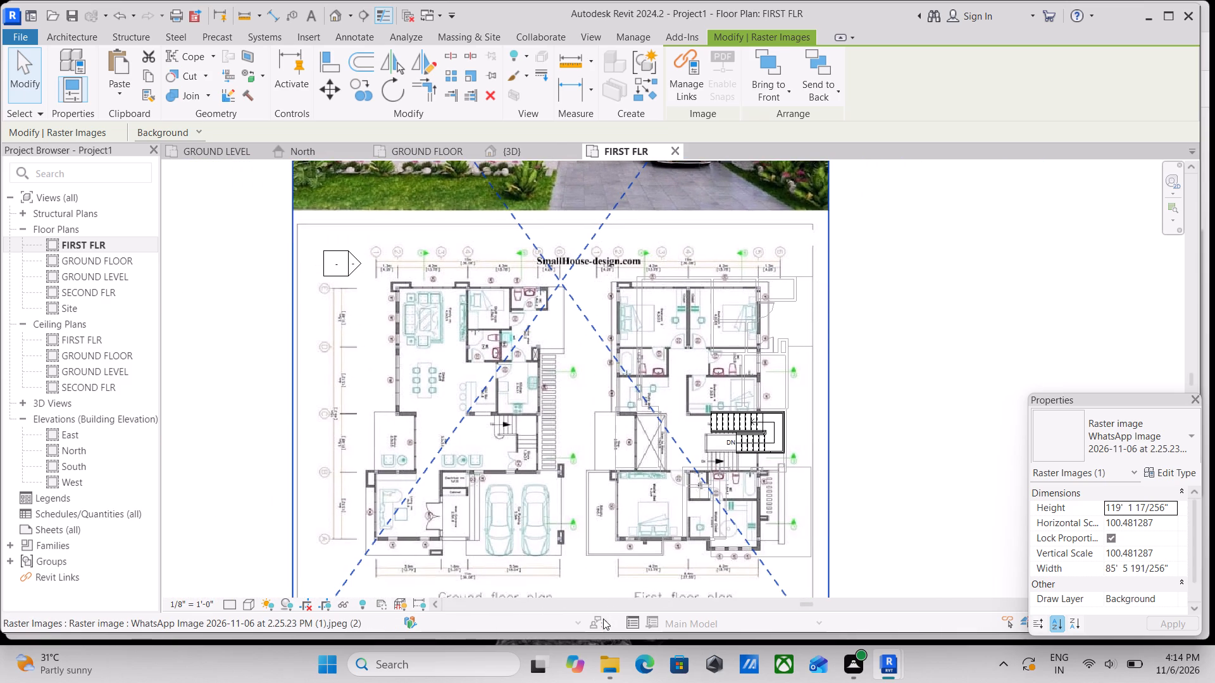
scroll(603, 618, "up", 2)
scroll(621, 498, "up", 13)
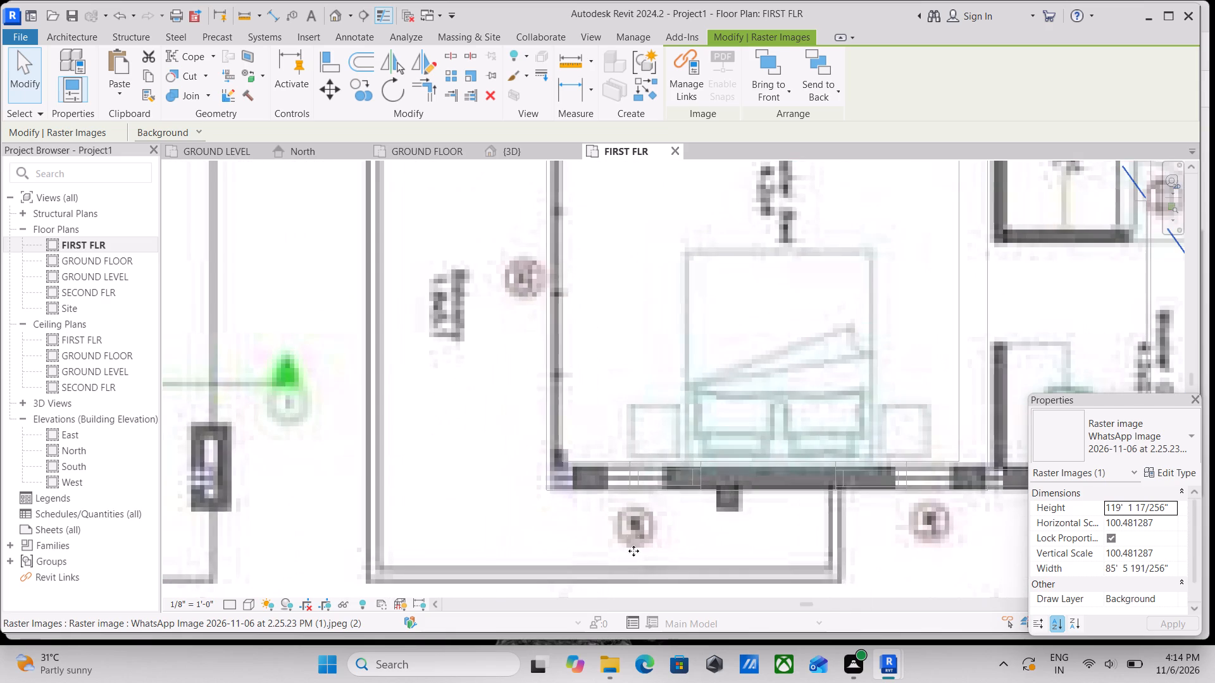
Enlarge the plan image proportionally from its top-right corner to about 87' 6" wide.
scroll(625, 452, "down", 13)
middle_click_drag(639, 446, 621, 591)
middle_click_drag(680, 397, 675, 476)
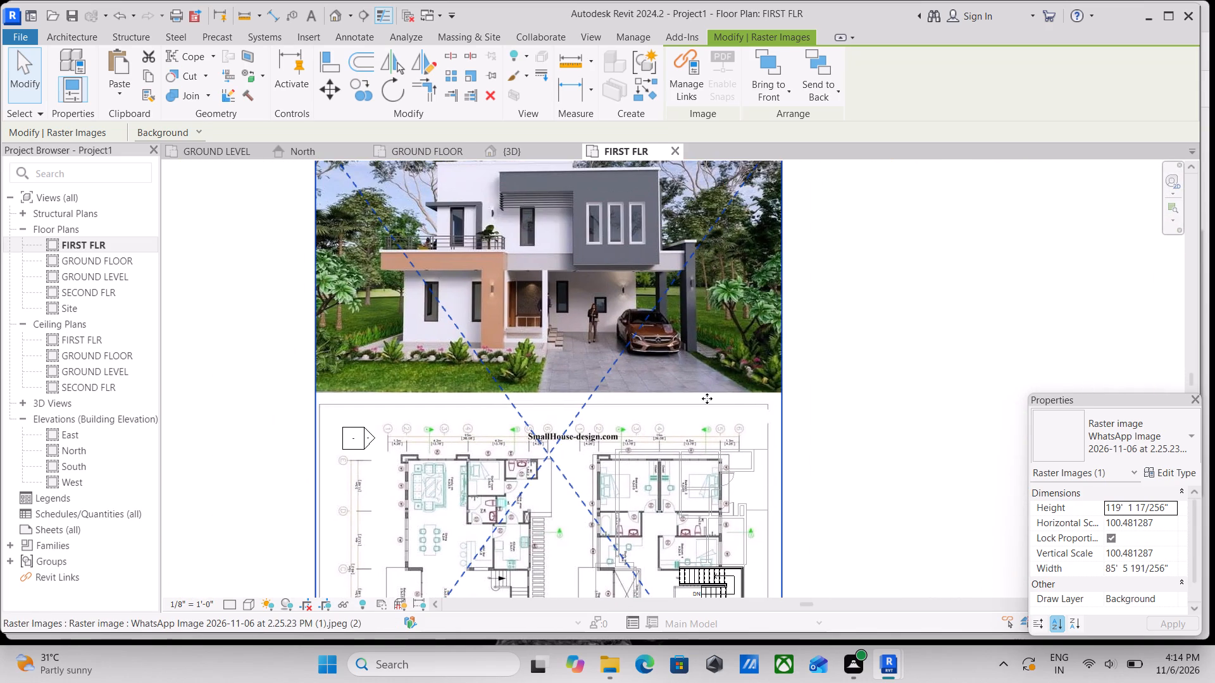
scroll(754, 319, "down", 2)
middle_click_drag(754, 319, 759, 395)
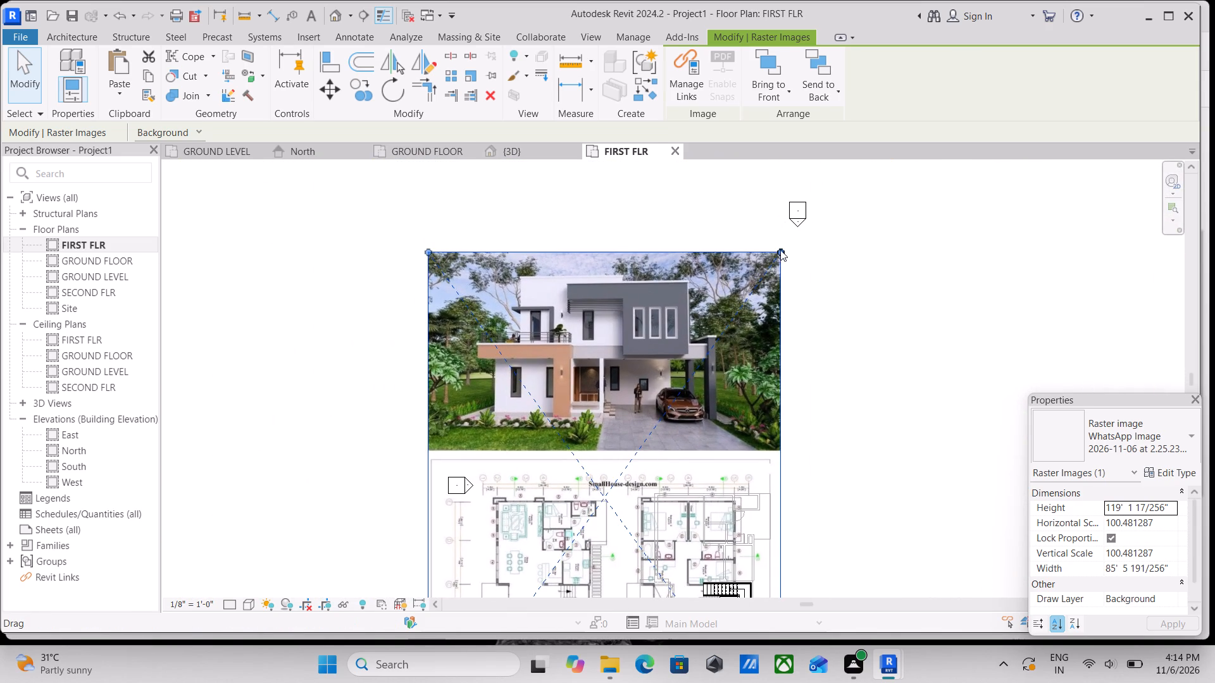
left_click_drag(780, 252, 796, 245)
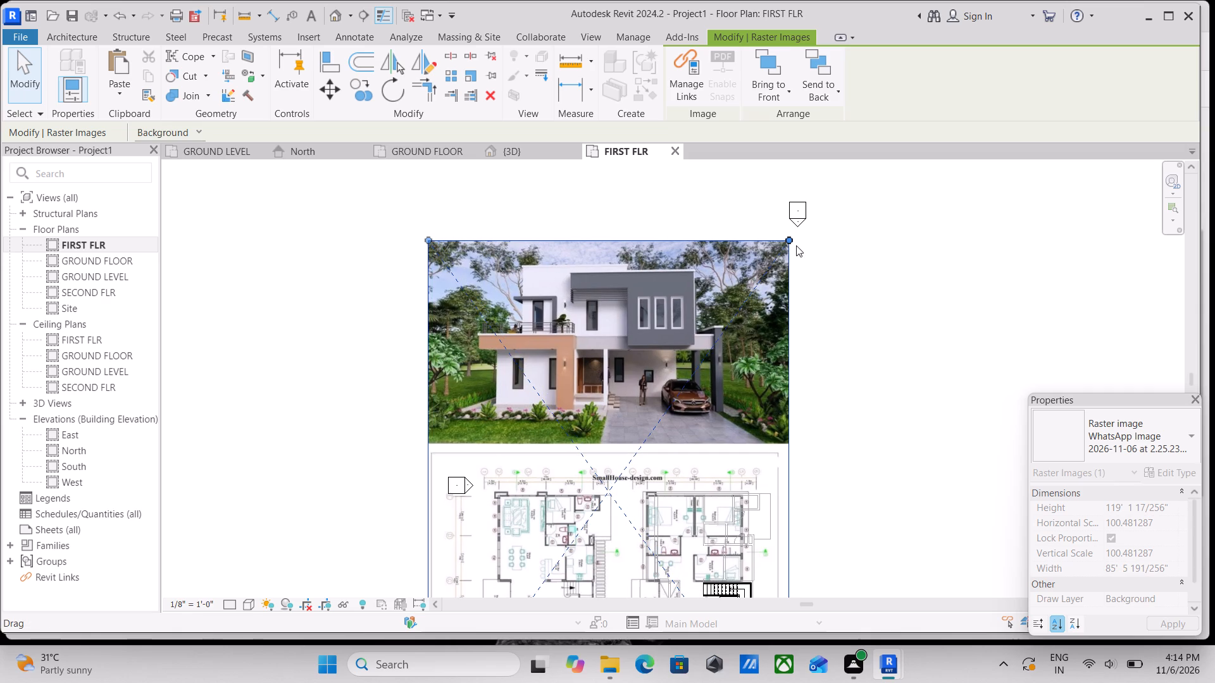
Examine how the enlarged image fits the building outline at the staircase, Bedrooms 2 to 4 and the study area.
middle_click_drag(751, 532, 737, 412)
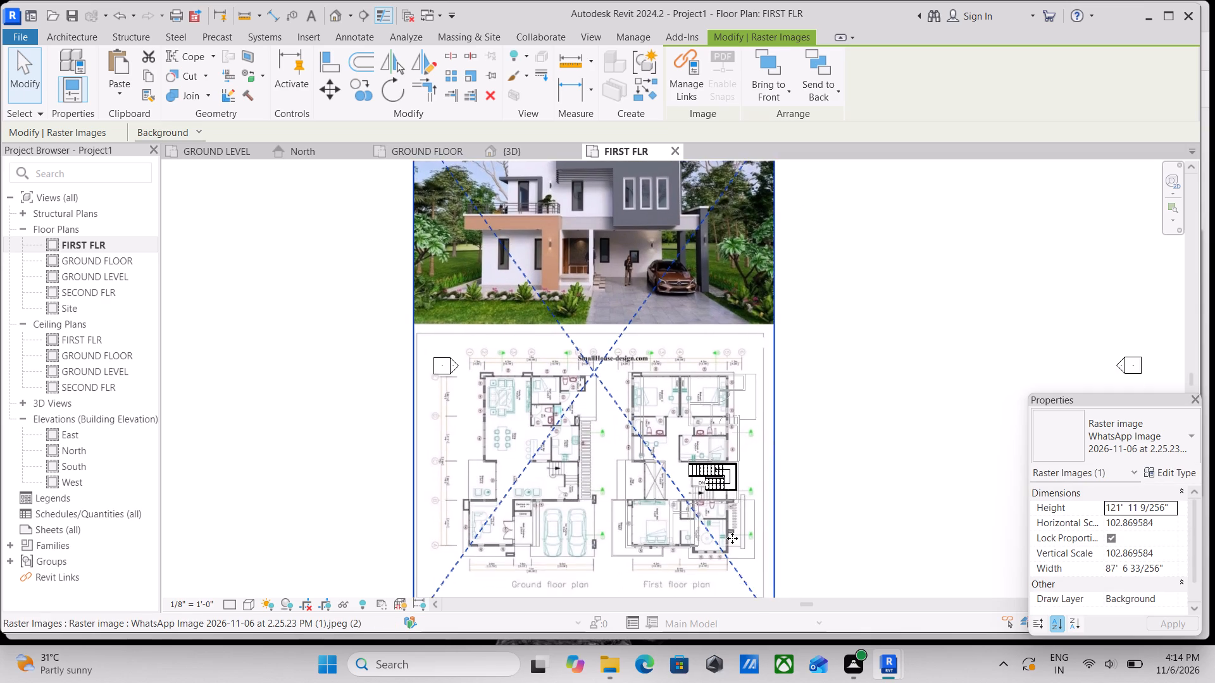
scroll(727, 536, "up", 9)
scroll(766, 421, "up", 3)
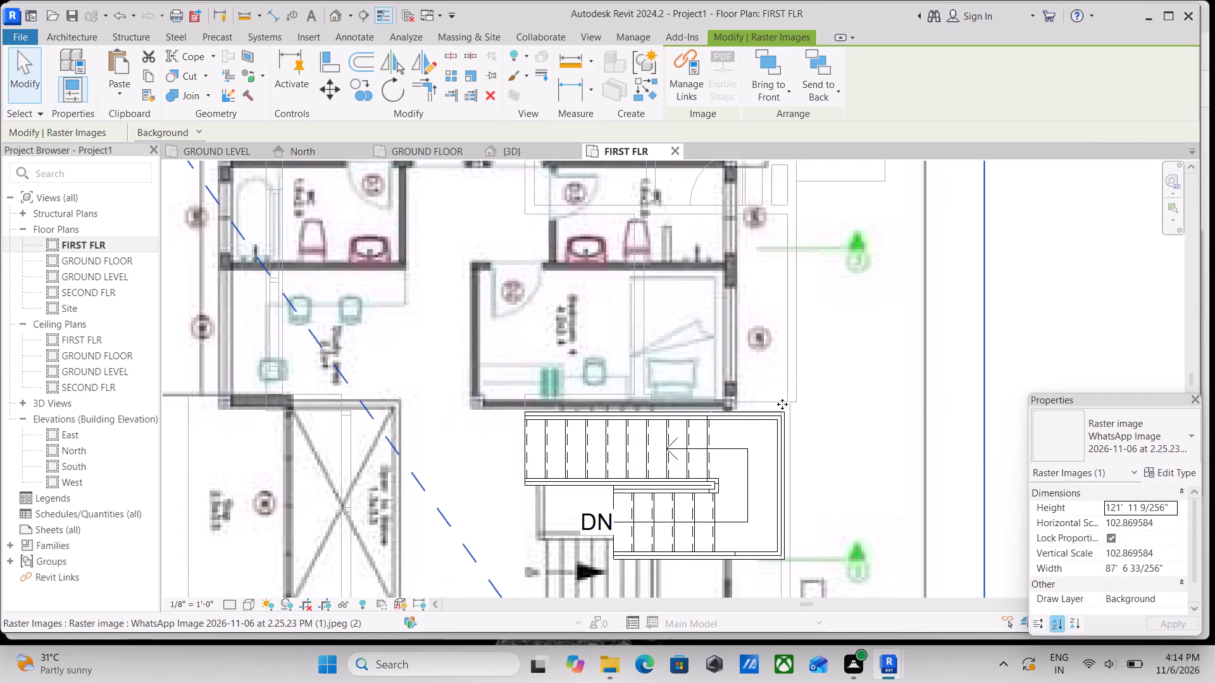
scroll(782, 404, "down", 2)
middle_click_drag(796, 395, 806, 522)
middle_click_drag(814, 401, 821, 495)
middle_click_drag(819, 410, 826, 465)
scroll(656, 393, "down", 1)
middle_click_drag(656, 393, 663, 388)
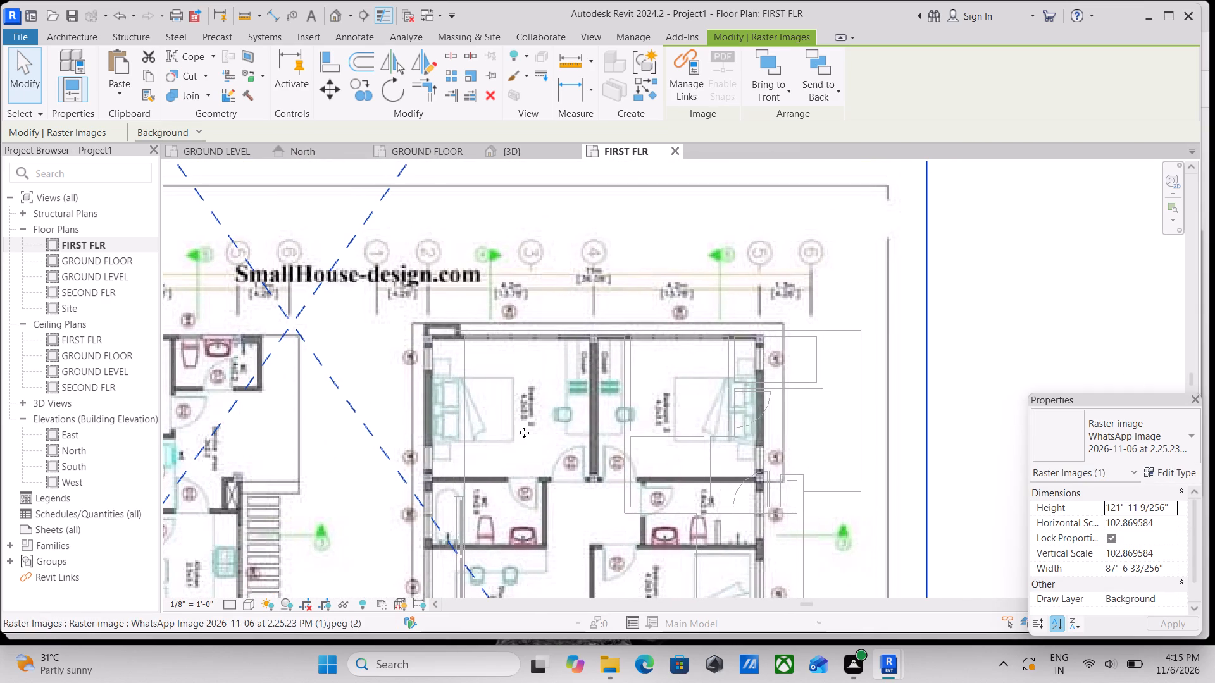
middle_click_drag(524, 430, 561, 328)
scroll(578, 378, "down", 1)
middle_click_drag(578, 378, 606, 322)
middle_click_drag(582, 470, 605, 462)
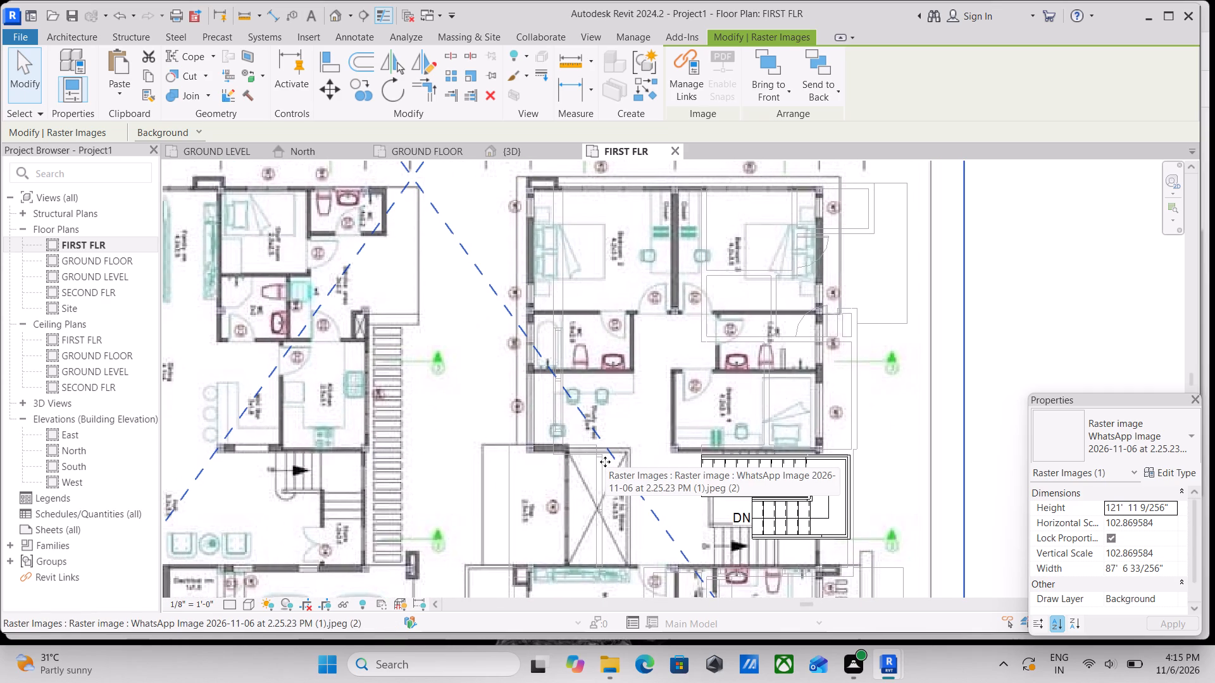
scroll(621, 416, "down", 7)
middle_click_drag(769, 389, 764, 350)
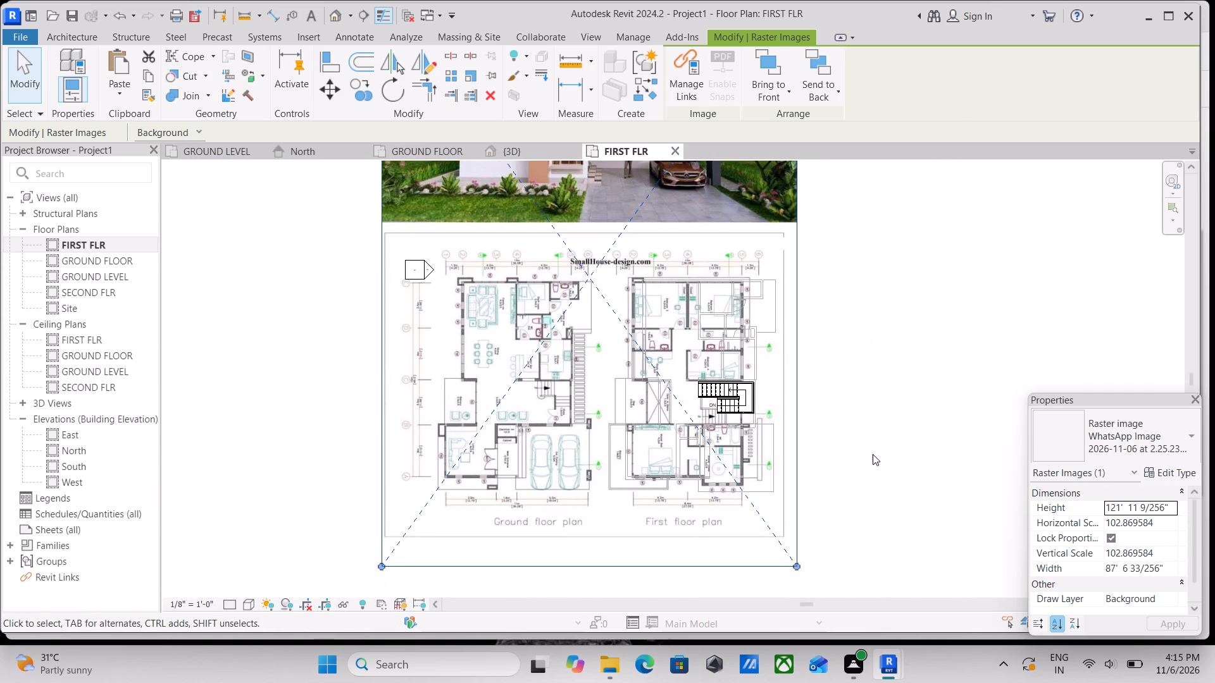
Shift the plan image right in small increments until its ground floor plan lies over the building outline and modelled staircase.
key("Right")
key("Right")
key("Right")
key("Right")
key("Right")
key("Right")
key("Right")
key("Right")
key("Right")
key("Right")
key("Right")
key("Right")
key("Right")
key("Right")
key("Right")
key("Right")
key("Right")
key("Right")
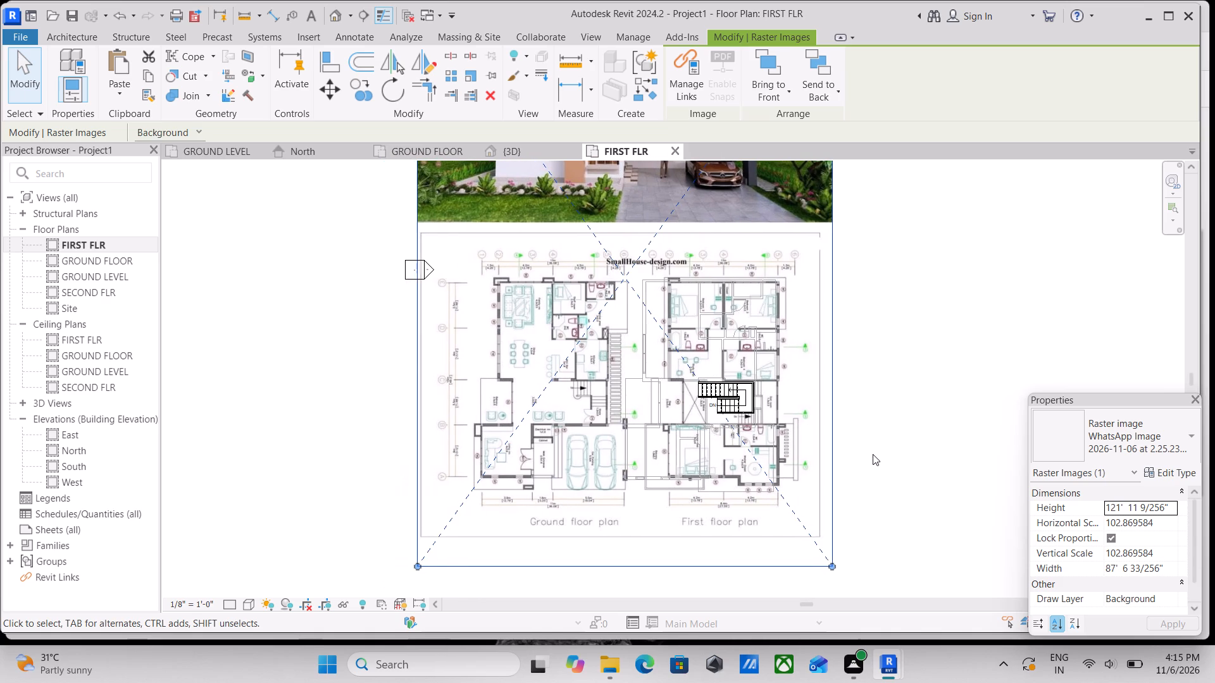
key("Right")
key("Right")
key("Right")
key("Right")
key("Right")
key("Right")
key("Right")
key("Right")
key("Right")
key("Right")
key("Right")
key("Right")
key("Right")
key("Right")
key("Right")
key("Right")
key("Right")
key("Right")
key("Right")
key("Right")
key("Right")
key("Right")
key("Right")
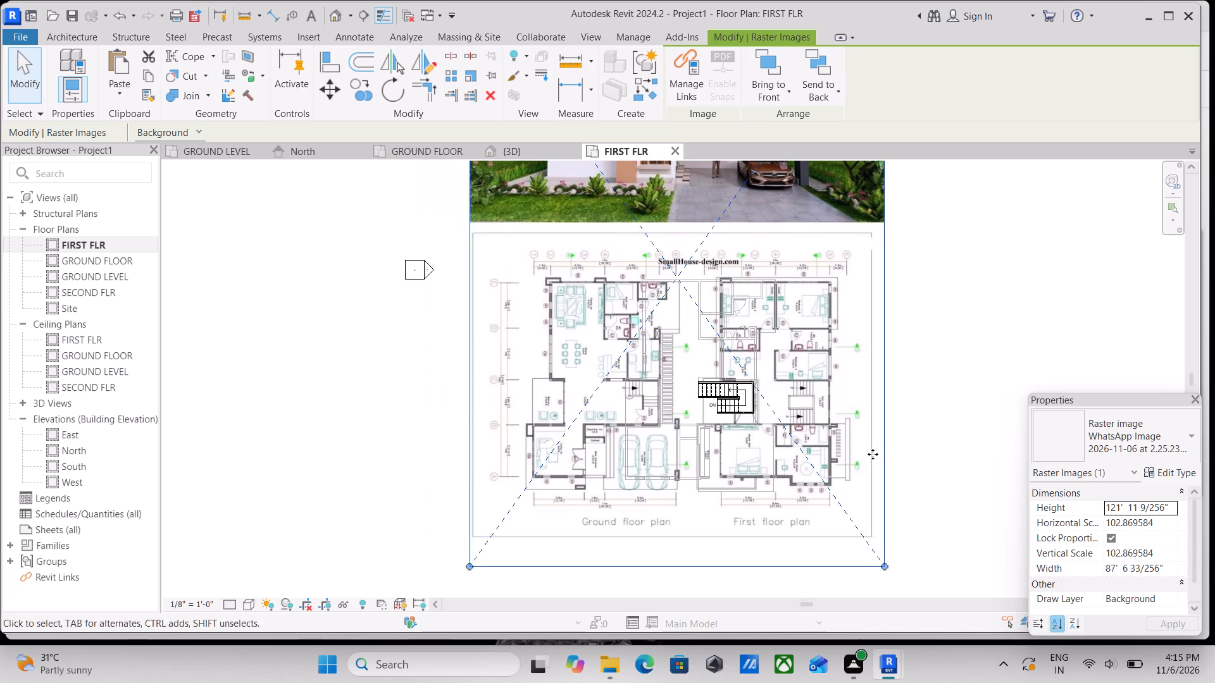
key("Right")
key("Right")
key("Right")
key("Right")
key("Right")
key("Right")
key("Right")
key("Right")
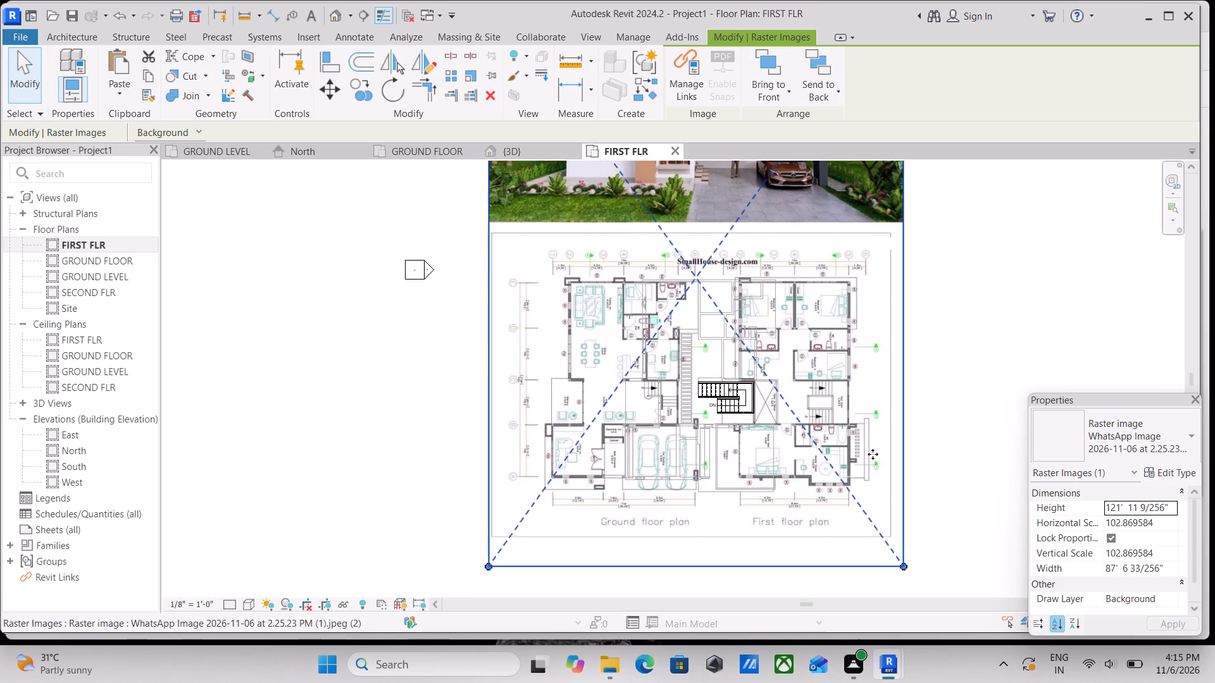
key("Right")
key("Right")
key("Right")
key("Right")
key("Right")
key("Right")
scroll(731, 469, "up", 2)
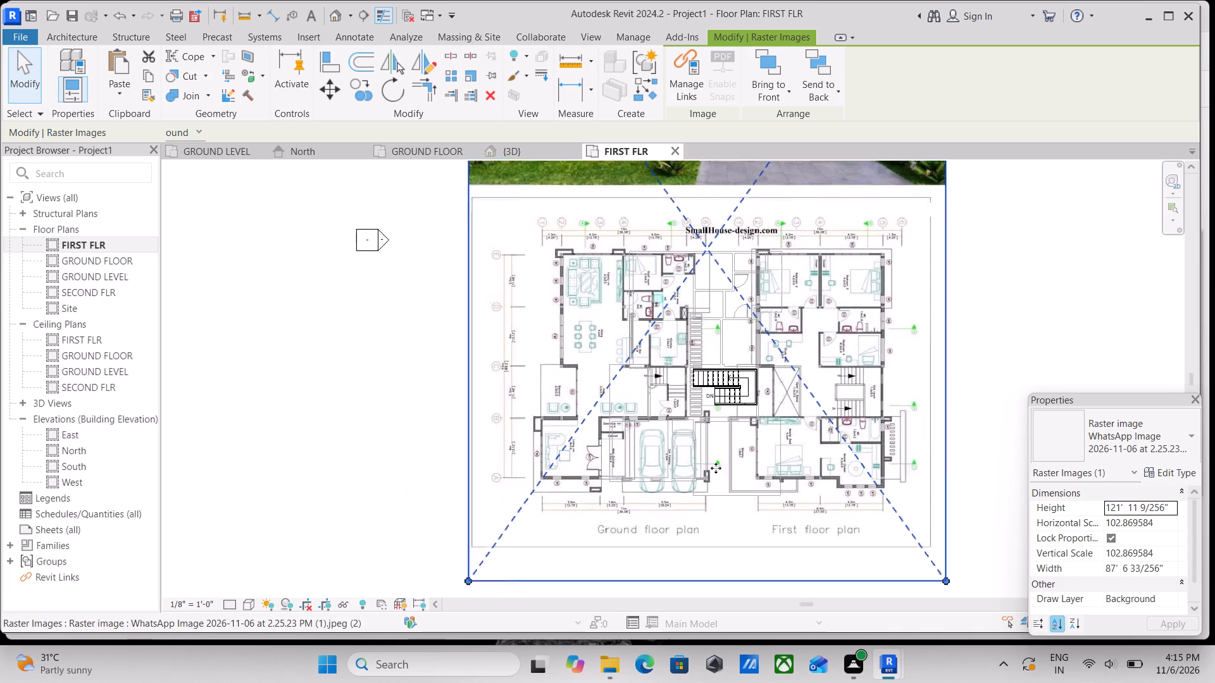
key("Right")
scroll(663, 426, "up", 3)
key("Right")
key("Right")
key("Right")
key("Right")
key("Right")
scroll(741, 429, "down", 2)
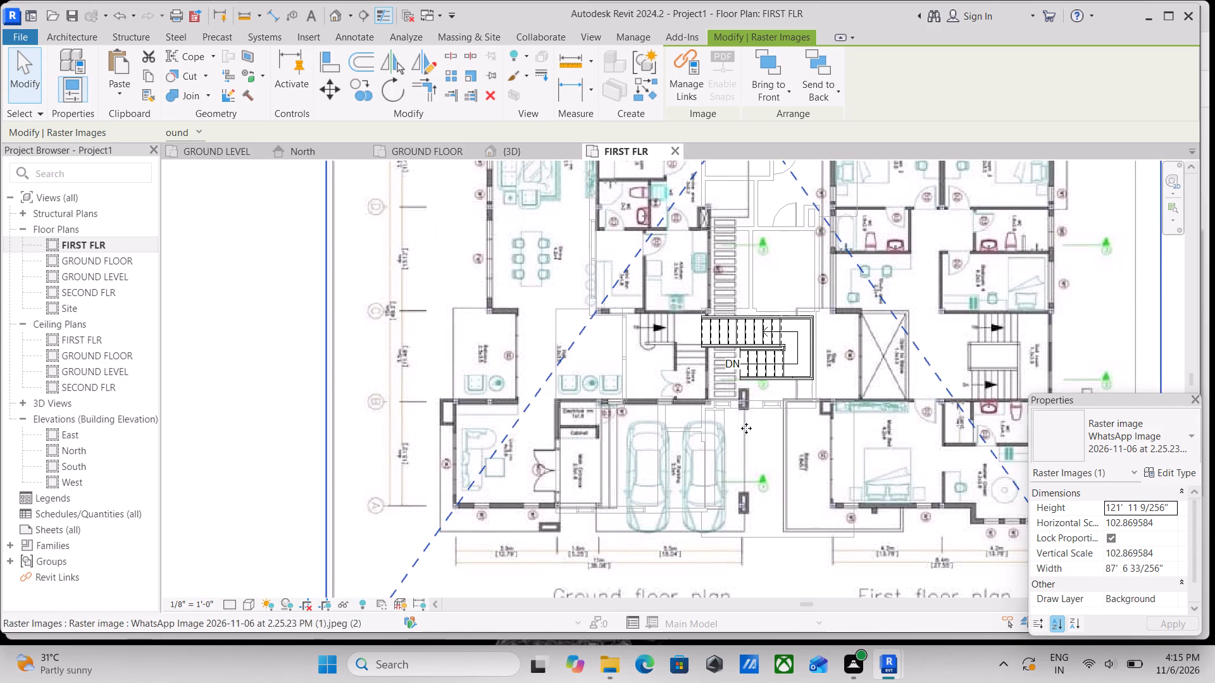
key("Right")
key("Right")
key("Right")
key("Right")
scroll(897, 432, "down", 4)
key("Right")
key("Right")
key("Right")
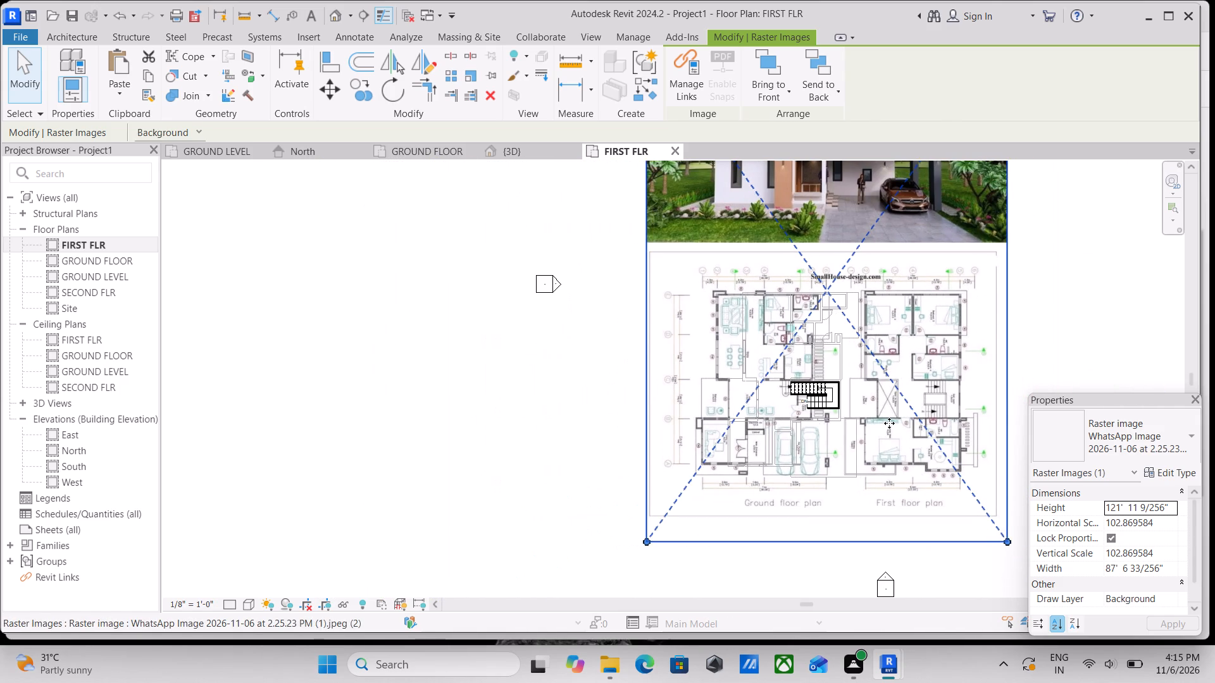
key("Right")
key("Right")
key("Right")
key("Right")
key("Right")
key("Right")
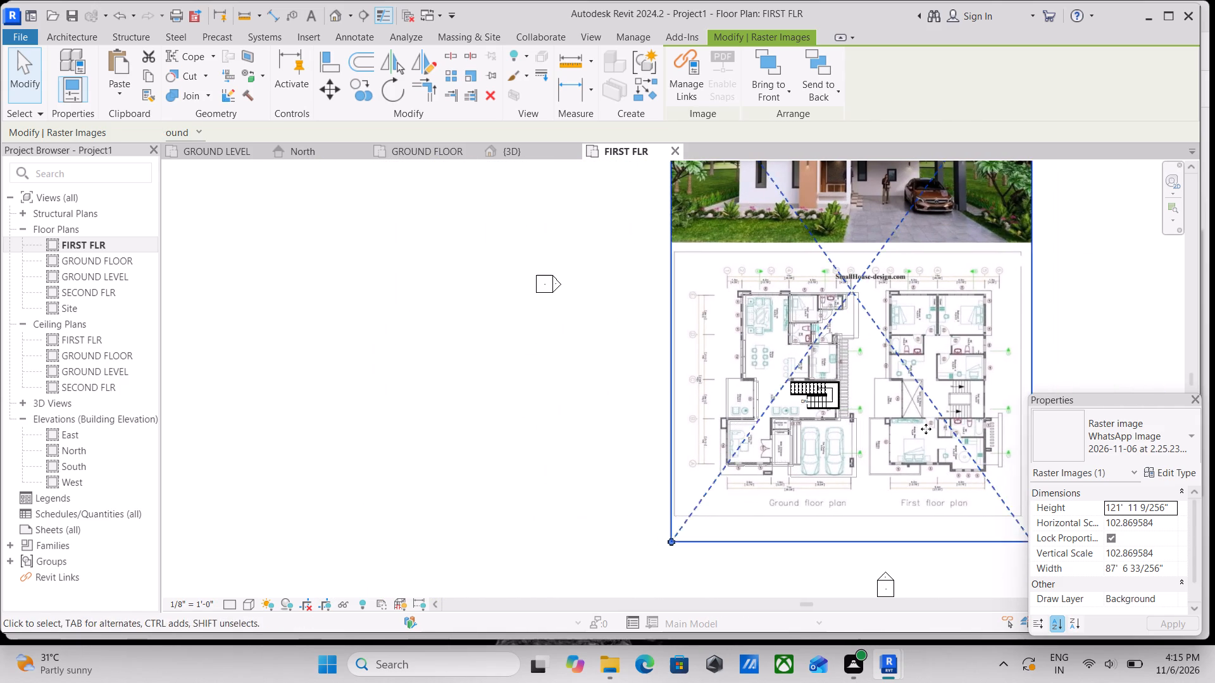
key("Right")
key("Right")
key("Right")
scroll(849, 417, "up", 3)
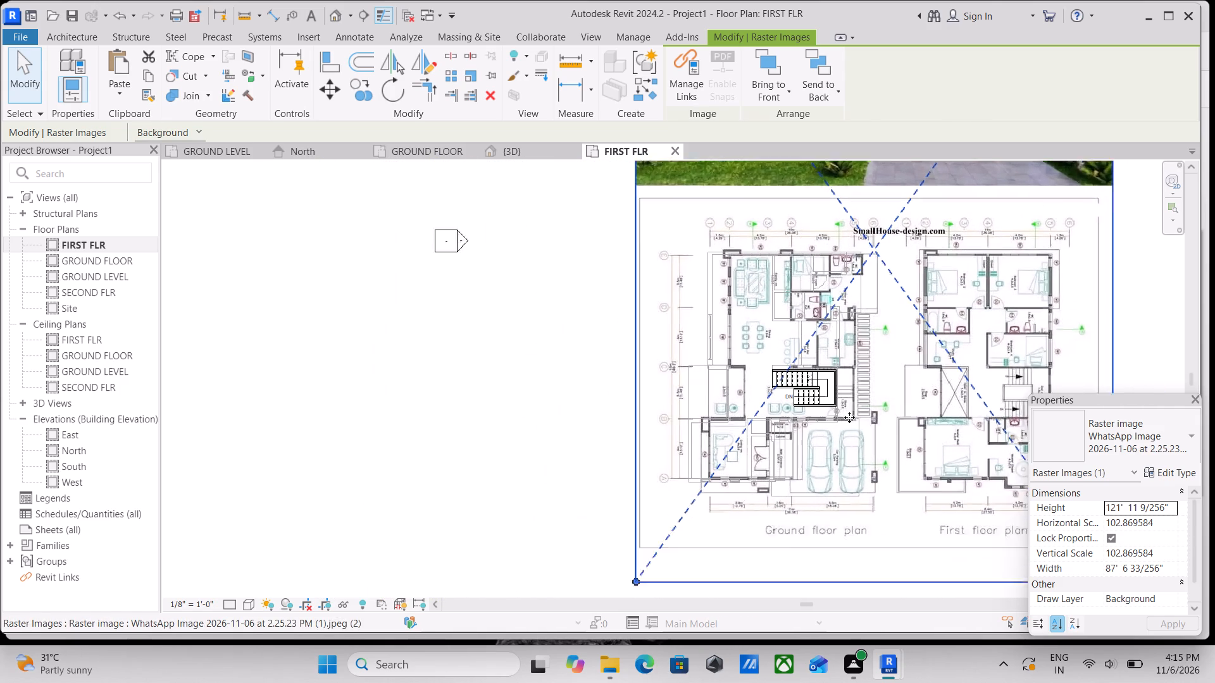
Nudge the image slightly back left and down to match its ground floor walls with the building outline.
middle_click_drag(769, 426, 753, 437)
scroll(714, 463, "up", 1)
middle_click_drag(720, 472, 649, 483)
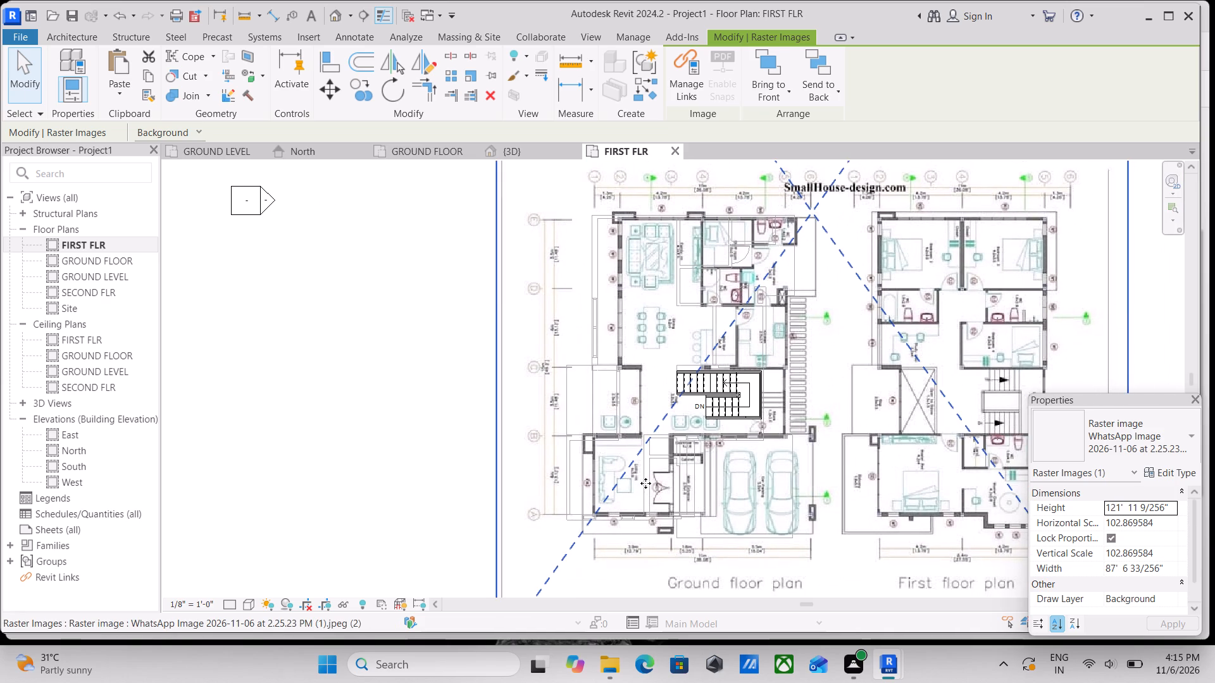
key("Left")
key("Left")
key("Left")
key("Left")
key("Left")
scroll(635, 496, "down", 2)
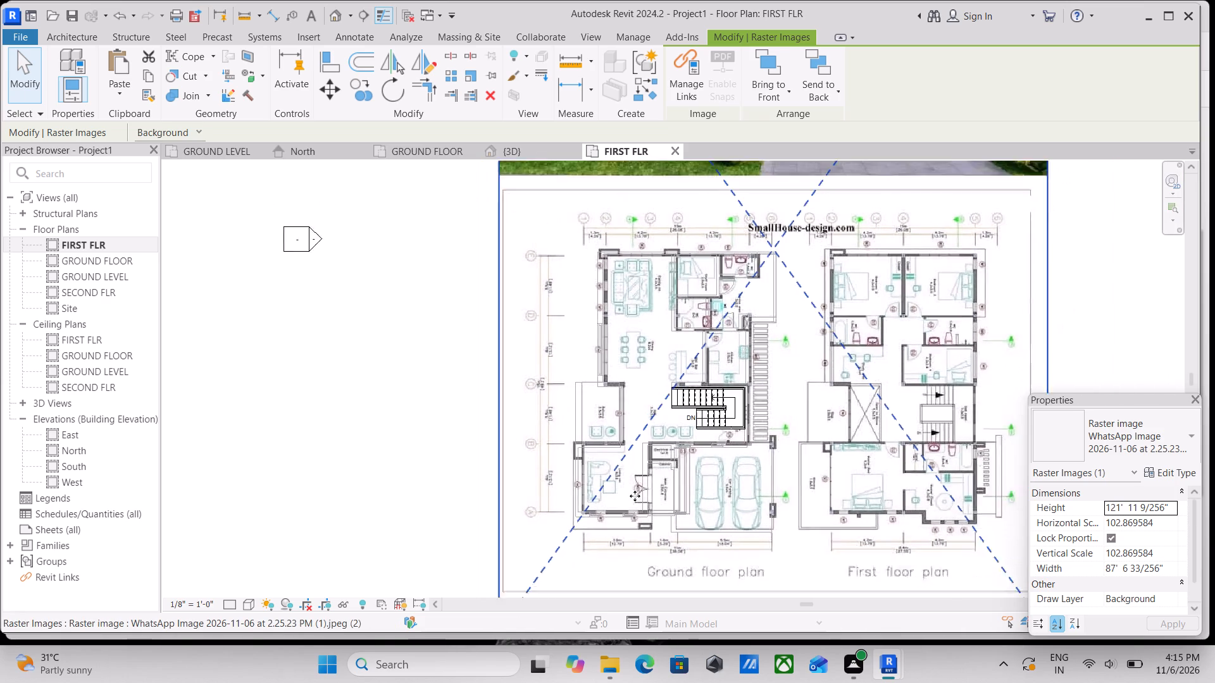
scroll(635, 496, "down", 1)
scroll(714, 436, "down", 1)
middle_click_drag(714, 439, 722, 504)
scroll(692, 520, "up", 3)
middle_click_drag(659, 527, 661, 428)
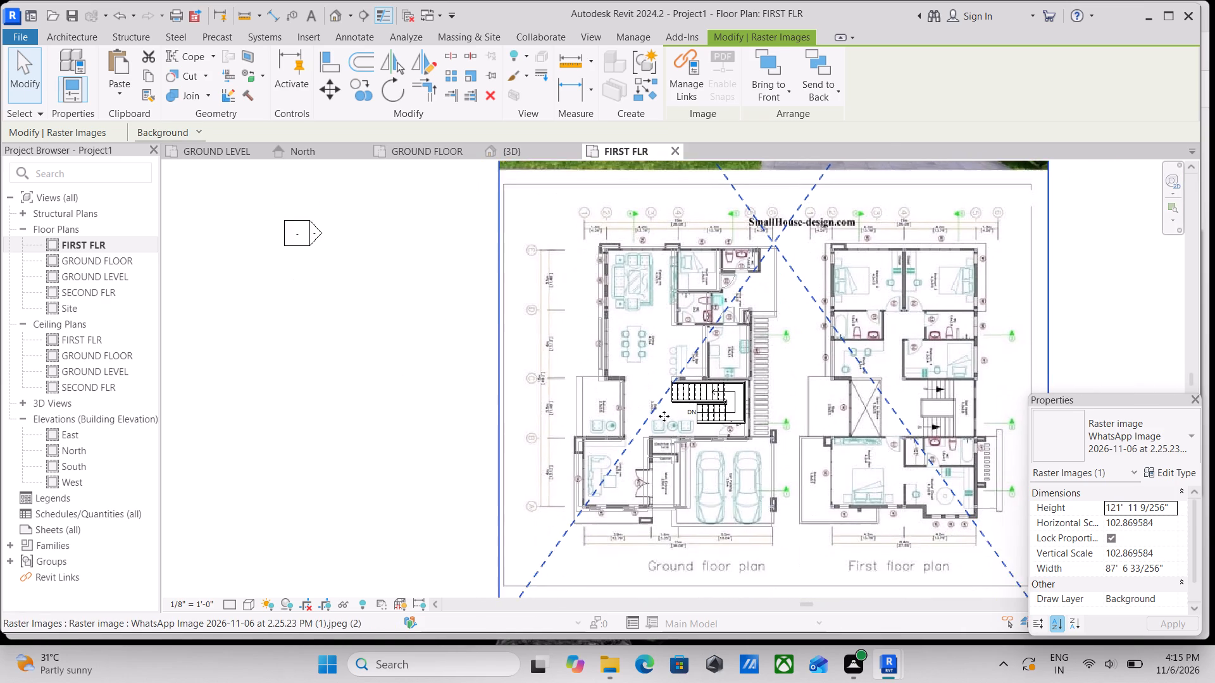
scroll(595, 471, "up", 3)
key("Left")
key("Left")
key("Left")
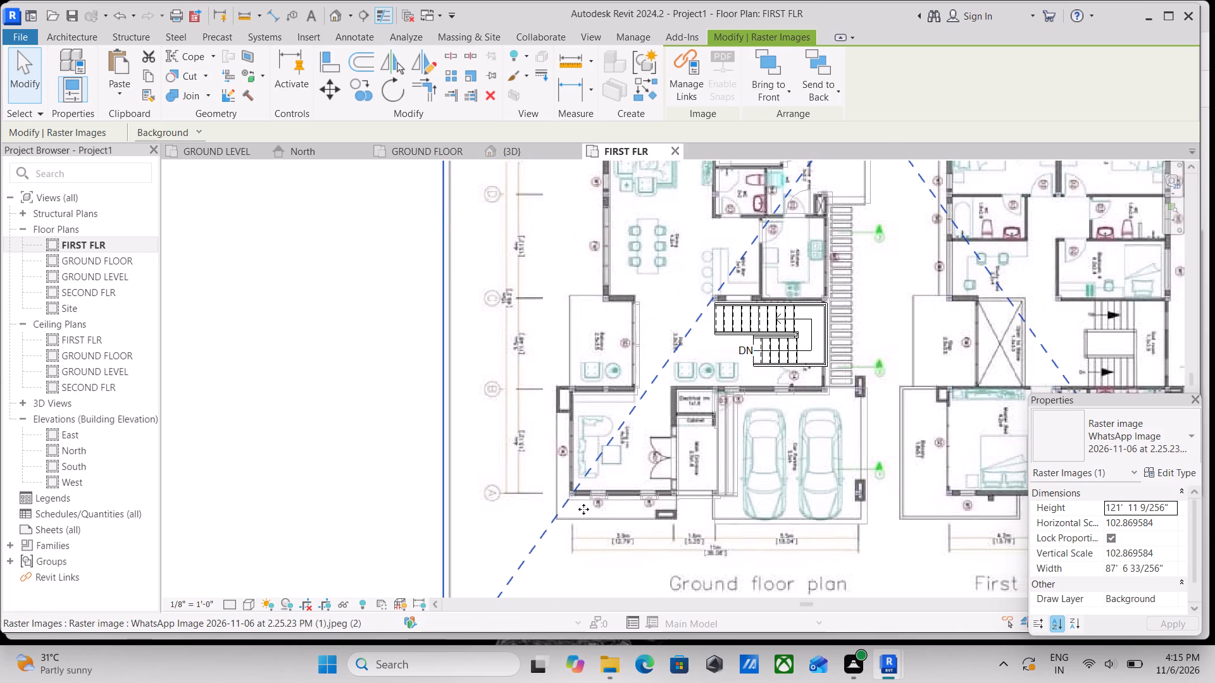
key("Left")
key("Right")
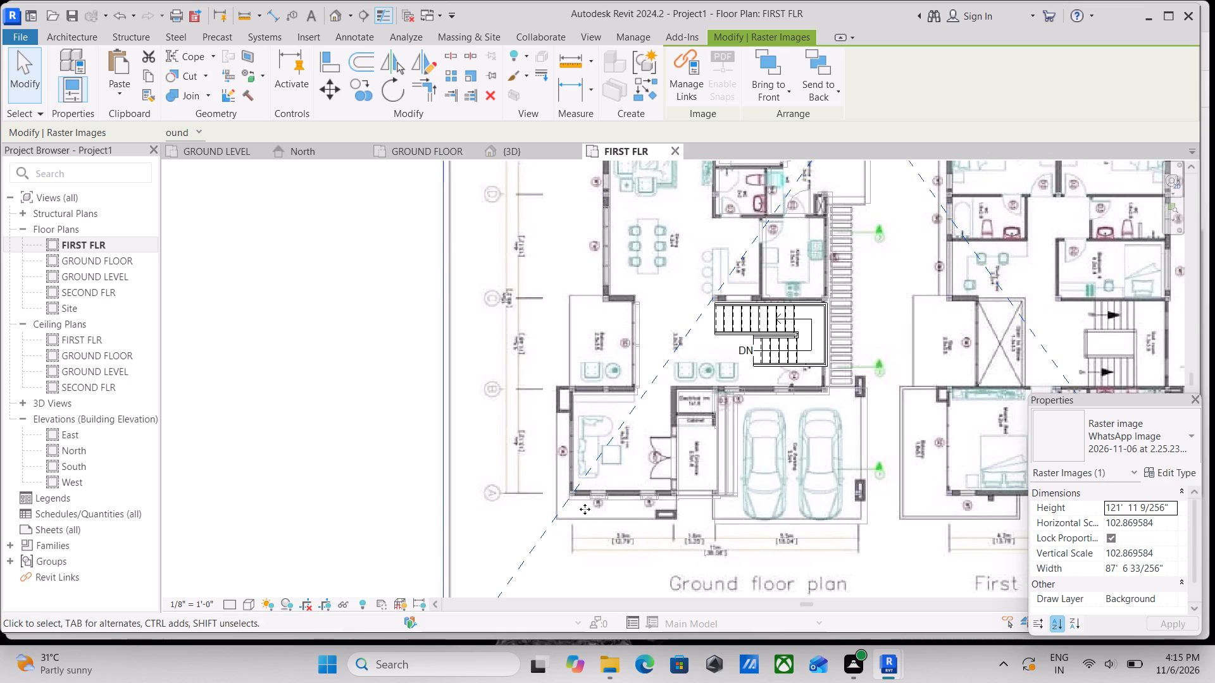
scroll(594, 501, "up", 4)
key("Down")
key("Down")
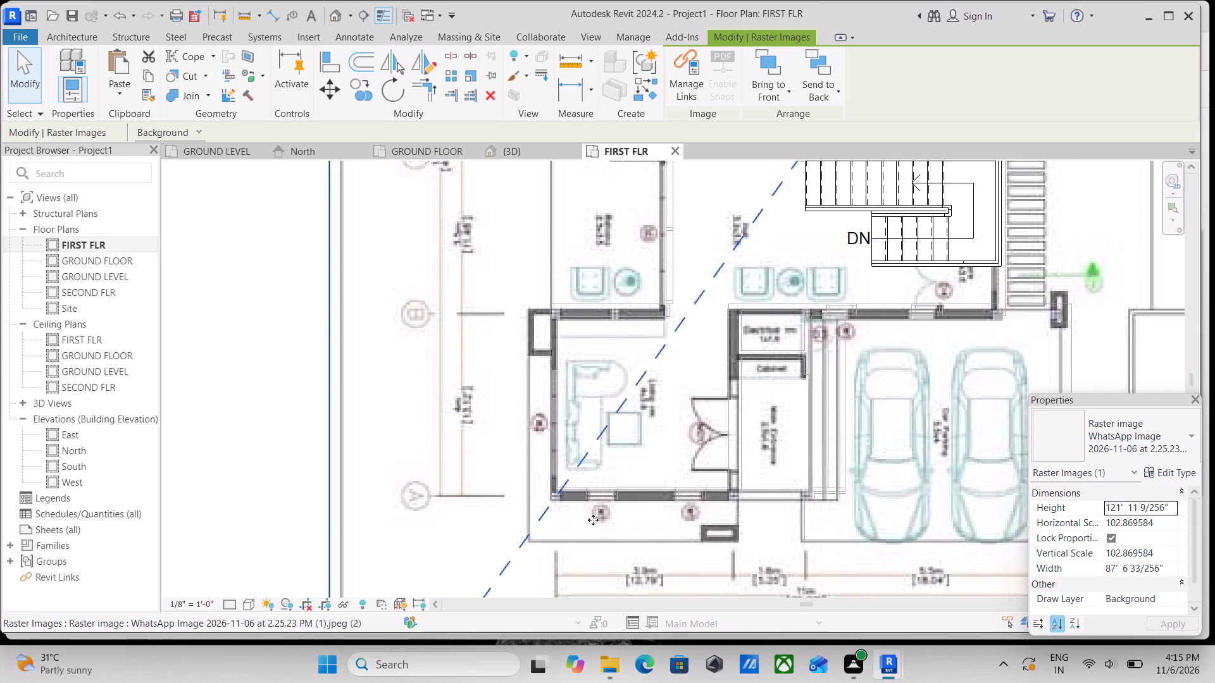
Examine how the ground floor plan fits the building outline from the living room to the family room, kitchen, staircase and car parking.
scroll(595, 515, "up", 1)
middle_click_drag(612, 543, 601, 607)
scroll(602, 591, "down", 1)
scroll(654, 441, "down", 1)
middle_click_drag(652, 451, 652, 520)
middle_click_drag(663, 397, 662, 477)
middle_click_drag(664, 451, 669, 541)
middle_click_drag(668, 467, 642, 550)
middle_click_drag(713, 454, 614, 471)
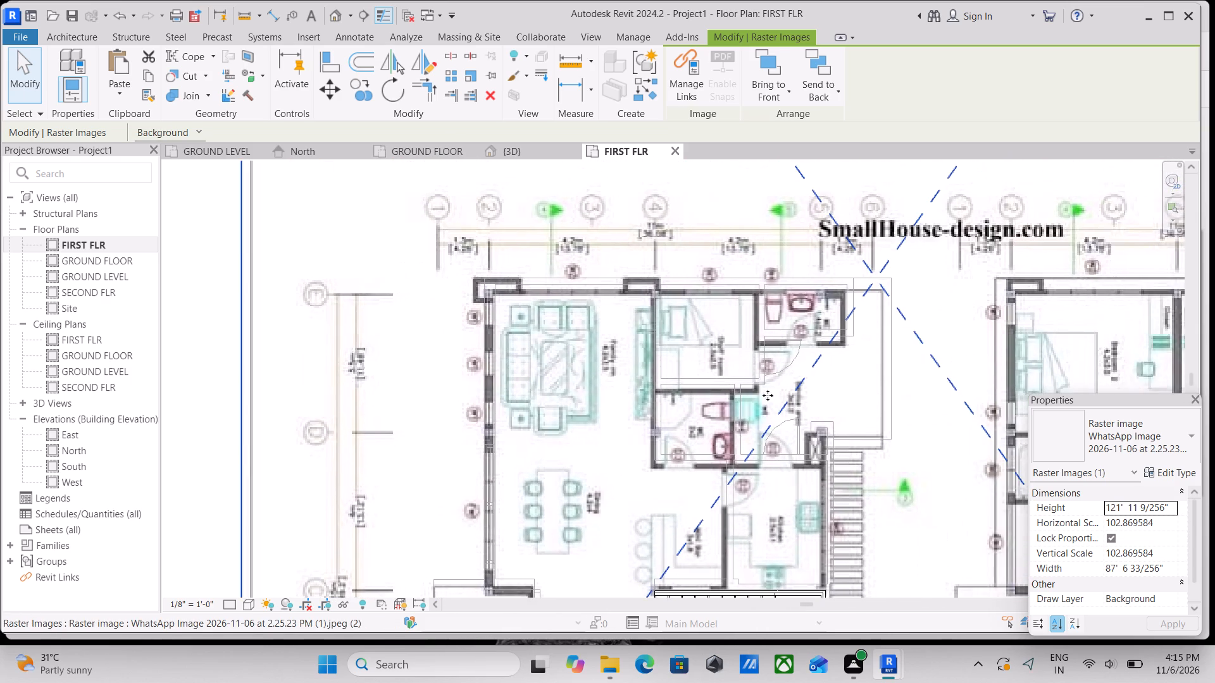
scroll(832, 356, "up", 2)
middle_click_drag(846, 347, 678, 405)
scroll(680, 407, "down", 1)
middle_click_drag(680, 407, 663, 335)
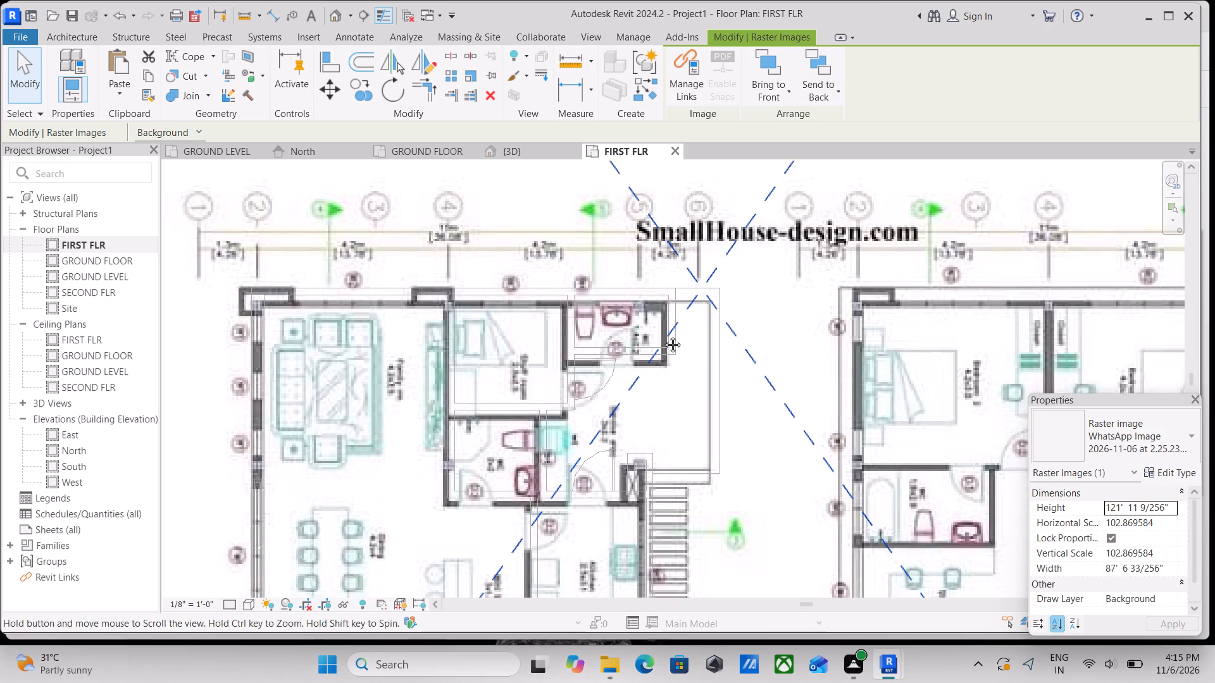
middle_click_drag(663, 335, 663, 336)
middle_click_drag(657, 493, 627, 377)
middle_click_drag(566, 491, 577, 459)
scroll(451, 499, "up", 4)
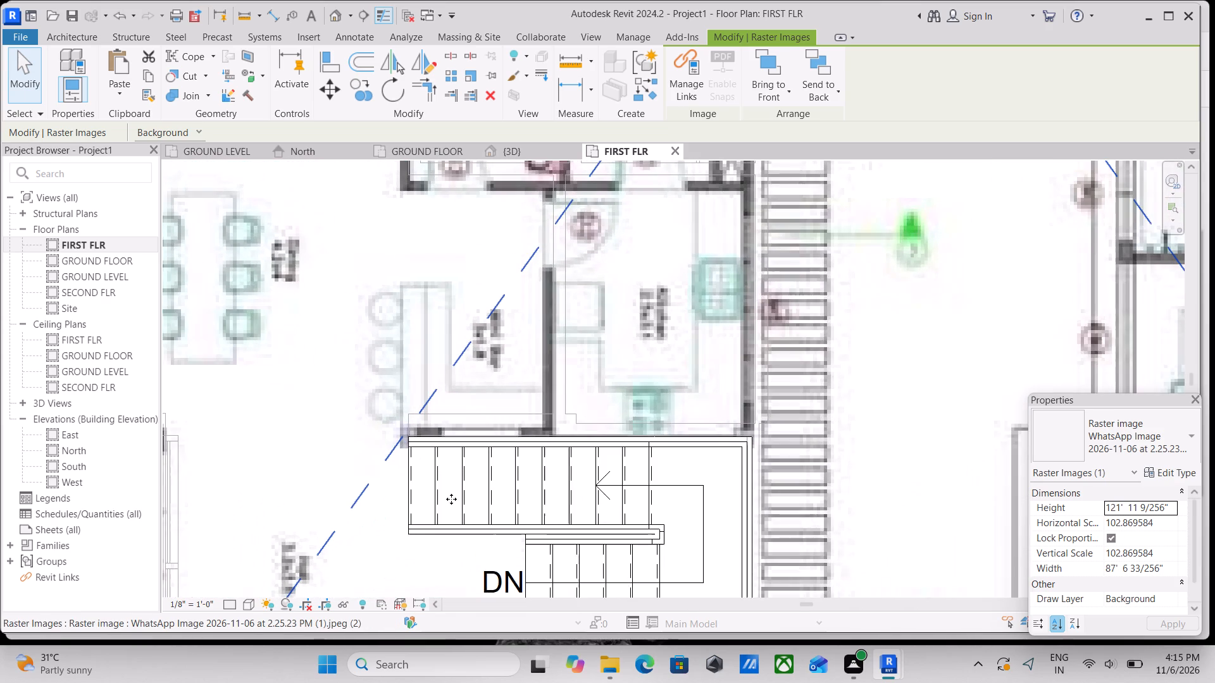
scroll(533, 428, "down", 5)
middle_click_drag(515, 509, 535, 411)
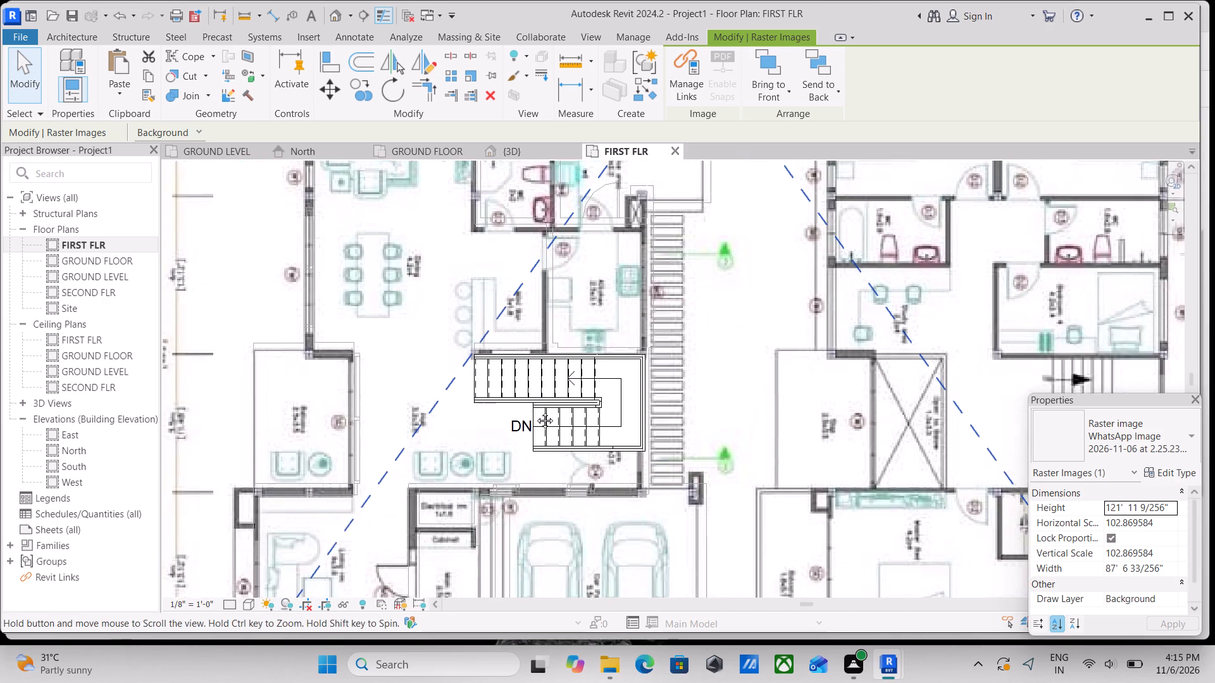
middle_click_drag(535, 411, 535, 411)
middle_click_drag(535, 521, 594, 405)
scroll(544, 471, "down", 2)
middle_click_drag(575, 452, 601, 383)
scroll(456, 450, "up", 2)
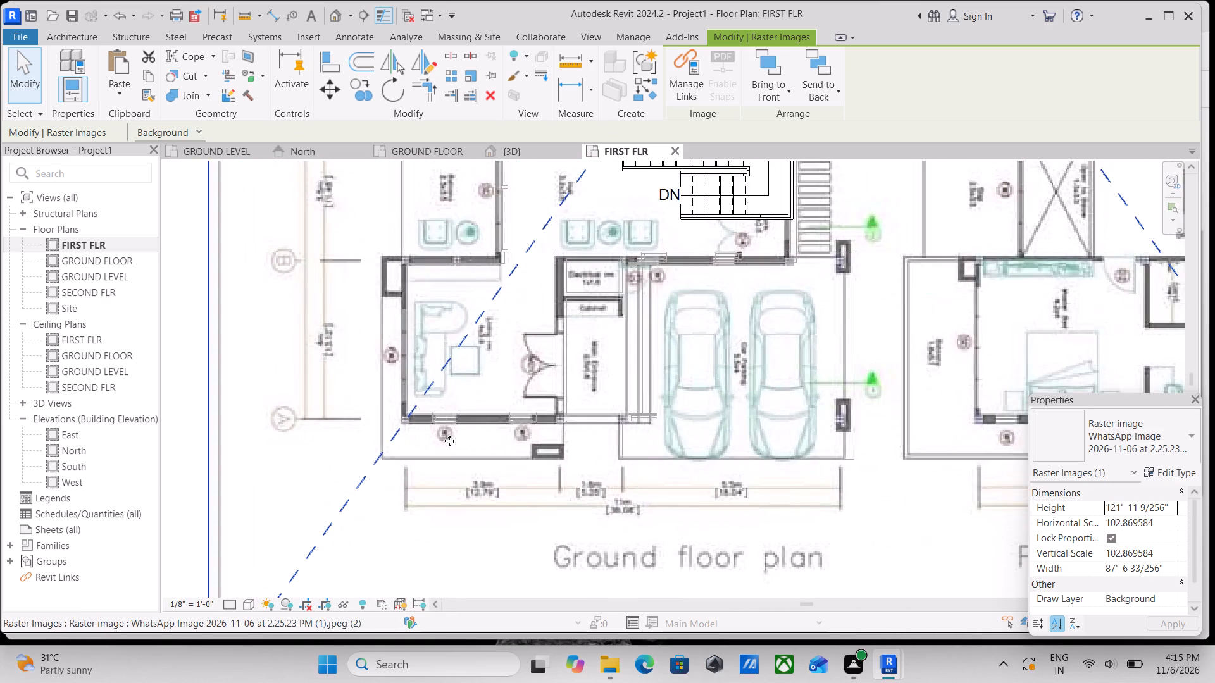
Fine-tune the image with single up, down and right nudges, aligning the living room's front corner with the building outline.
scroll(429, 433, "up", 3)
middle_click_drag(432, 431, 485, 503)
scroll(460, 475, "up", 8)
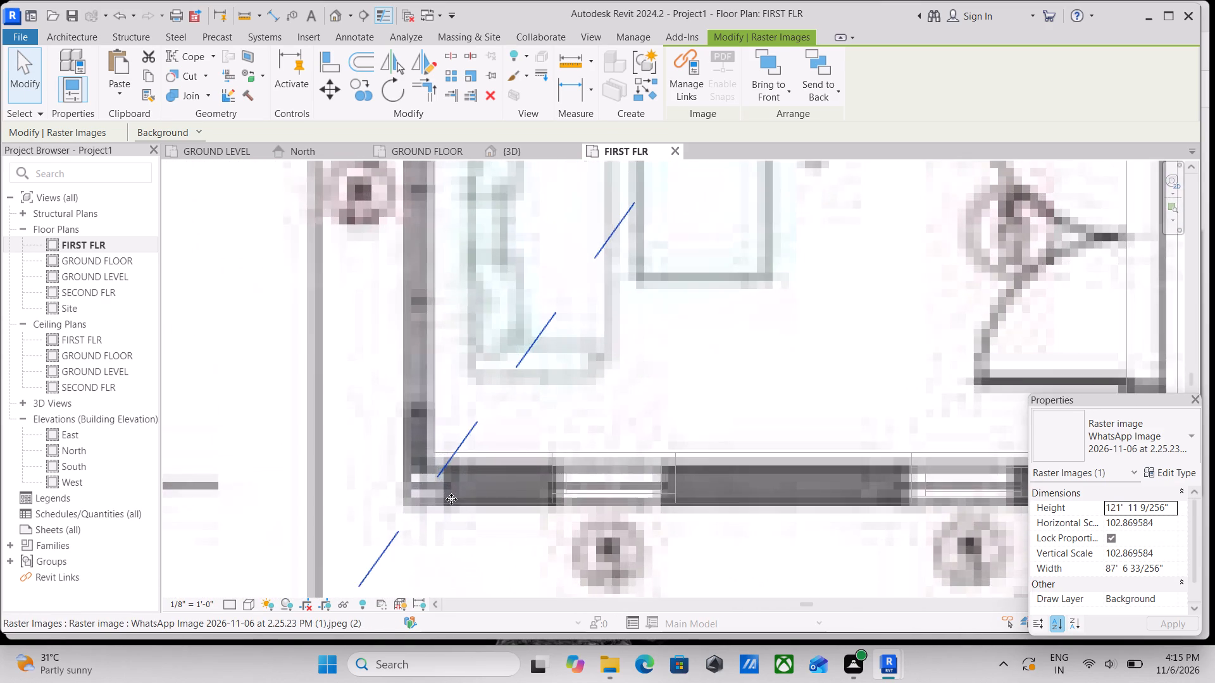
scroll(451, 499, "down", 6)
middle_click_drag(654, 480, 616, 491)
scroll(500, 519, "up", 4)
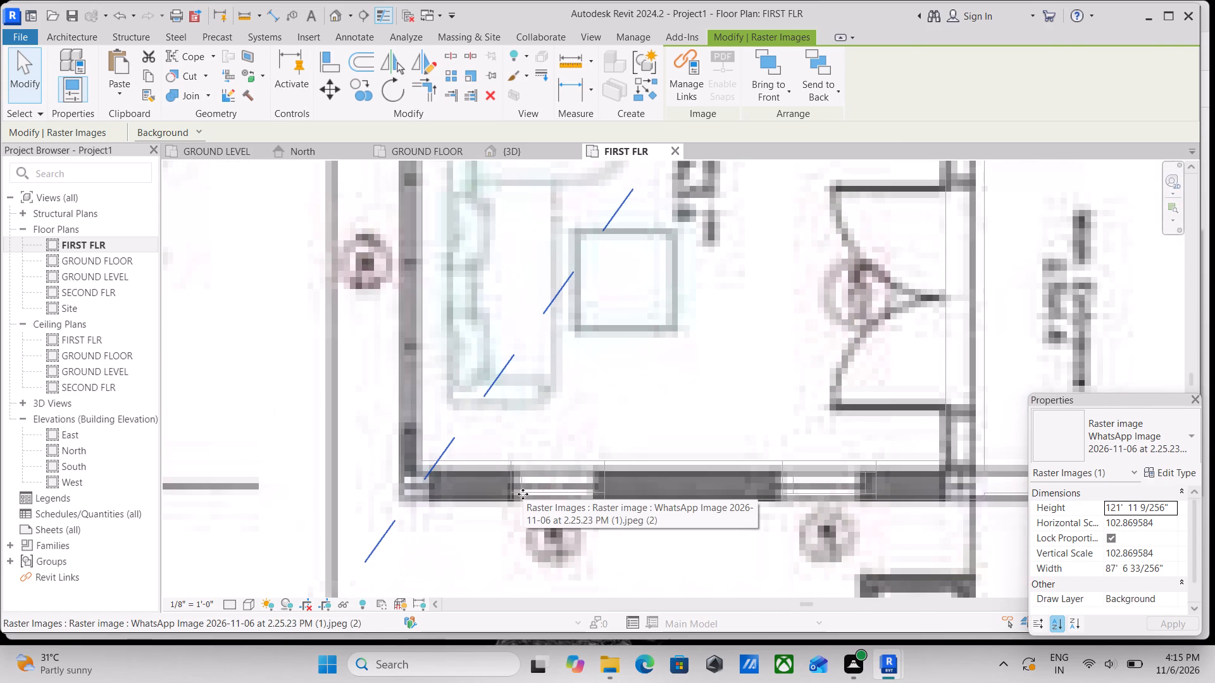
key("Up")
key("Up")
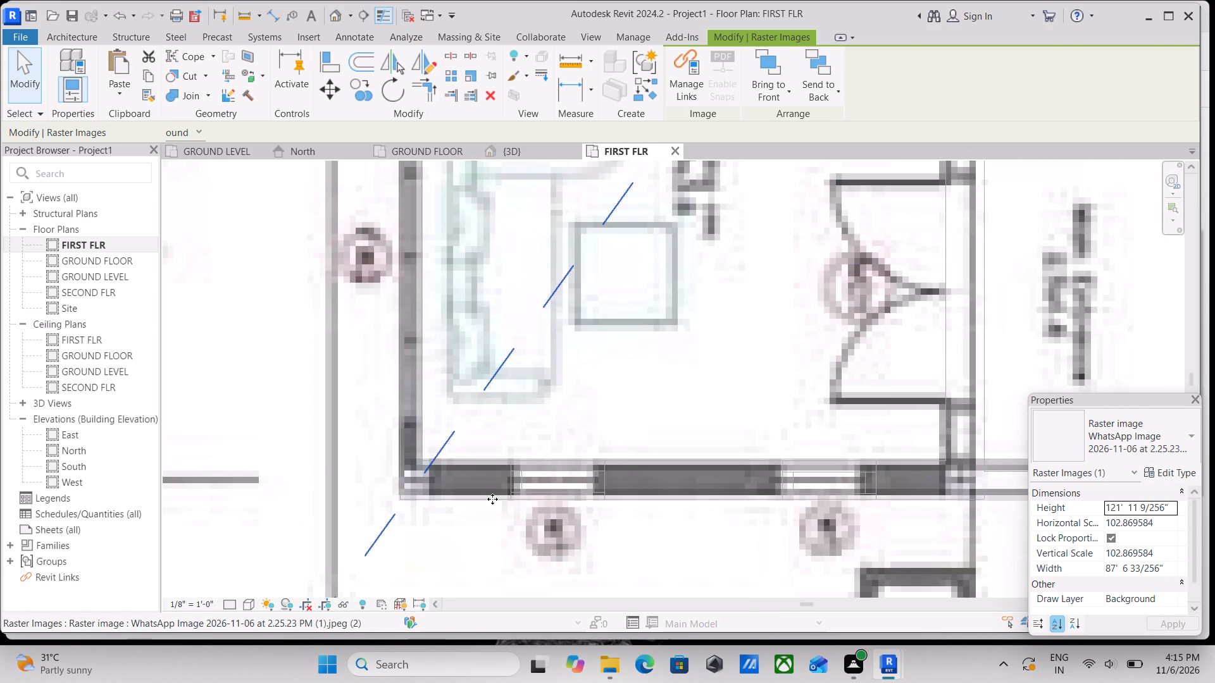
key("Down")
key("Down")
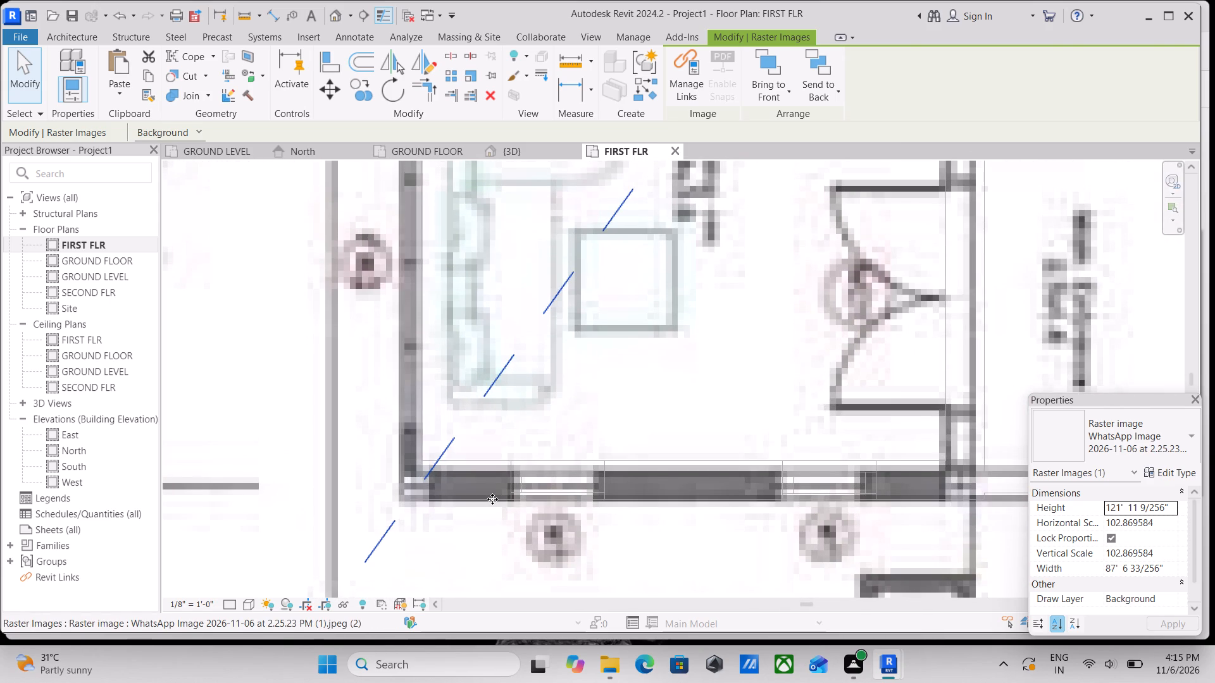
key("Right")
key("Up")
Examine the overlay again from the living room and main entrance past the staircase to the family room, staff room and rear WC.
scroll(499, 496, "down", 4)
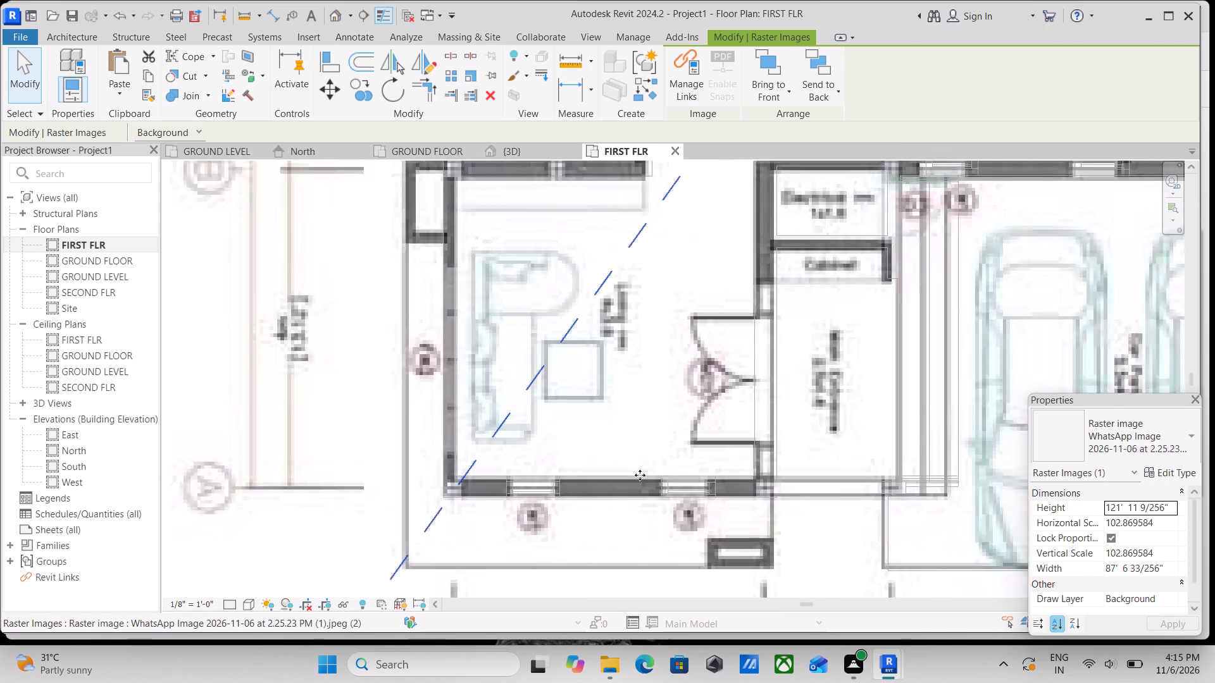
scroll(640, 475, "down", 2)
middle_click_drag(640, 475, 504, 463)
middle_click_drag(686, 454, 687, 556)
middle_click_drag(764, 441, 755, 509)
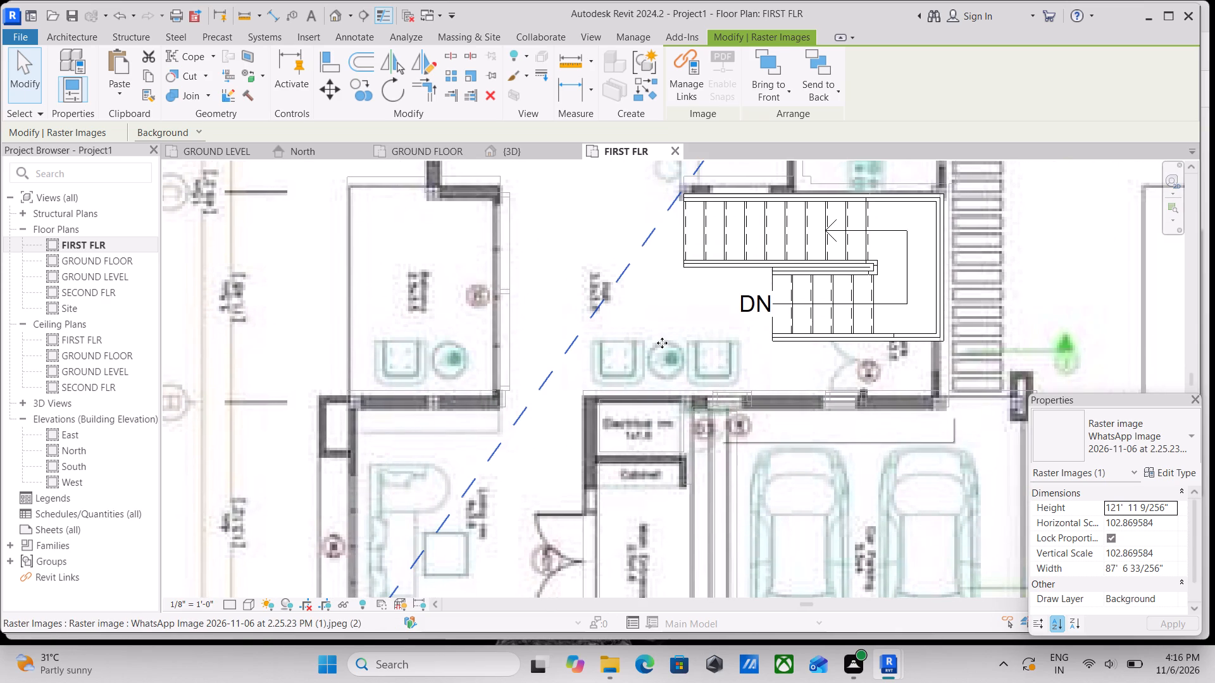
middle_click_drag(662, 343, 666, 457)
scroll(666, 456, "down", 1)
middle_click_drag(712, 380, 711, 414)
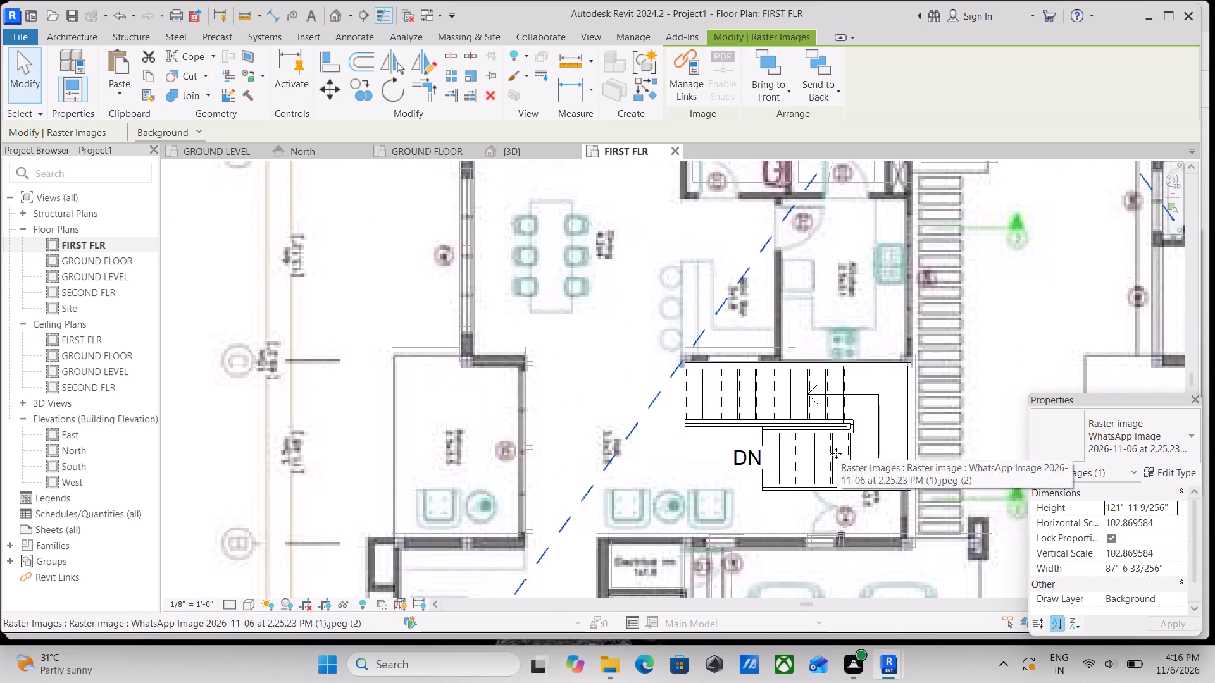
middle_click_drag(836, 453, 840, 545)
middle_click_drag(842, 428, 784, 567)
middle_click_drag(609, 318, 601, 437)
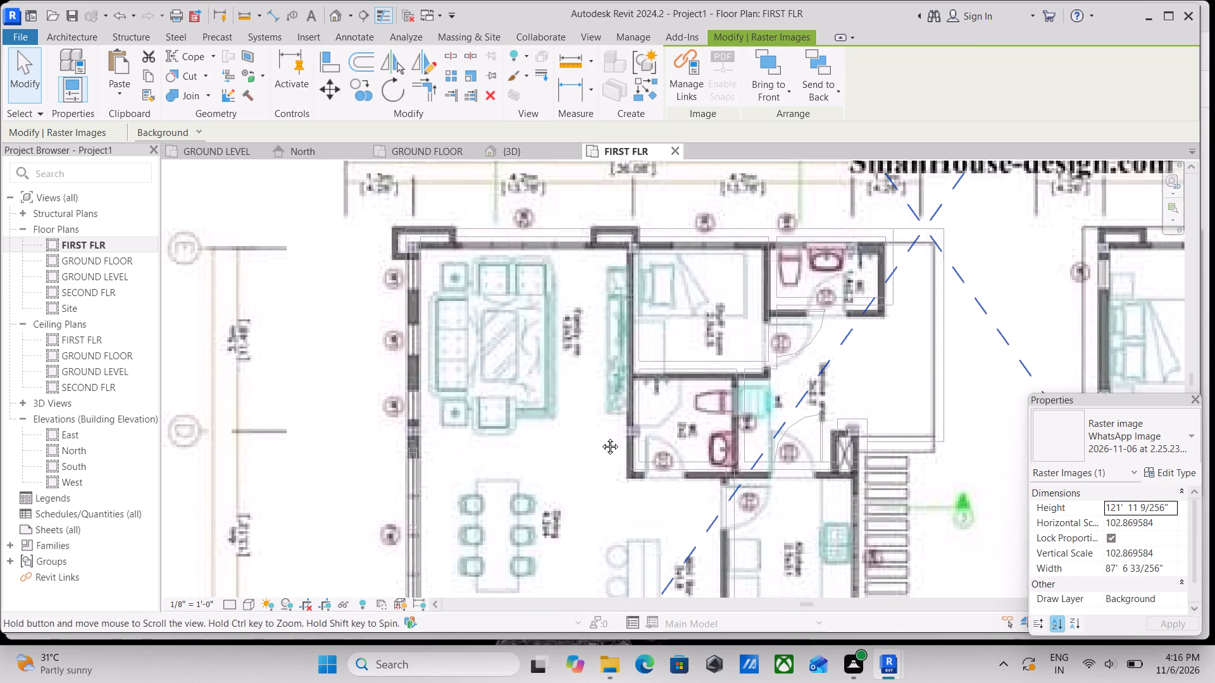
middle_click_drag(601, 437, 600, 439)
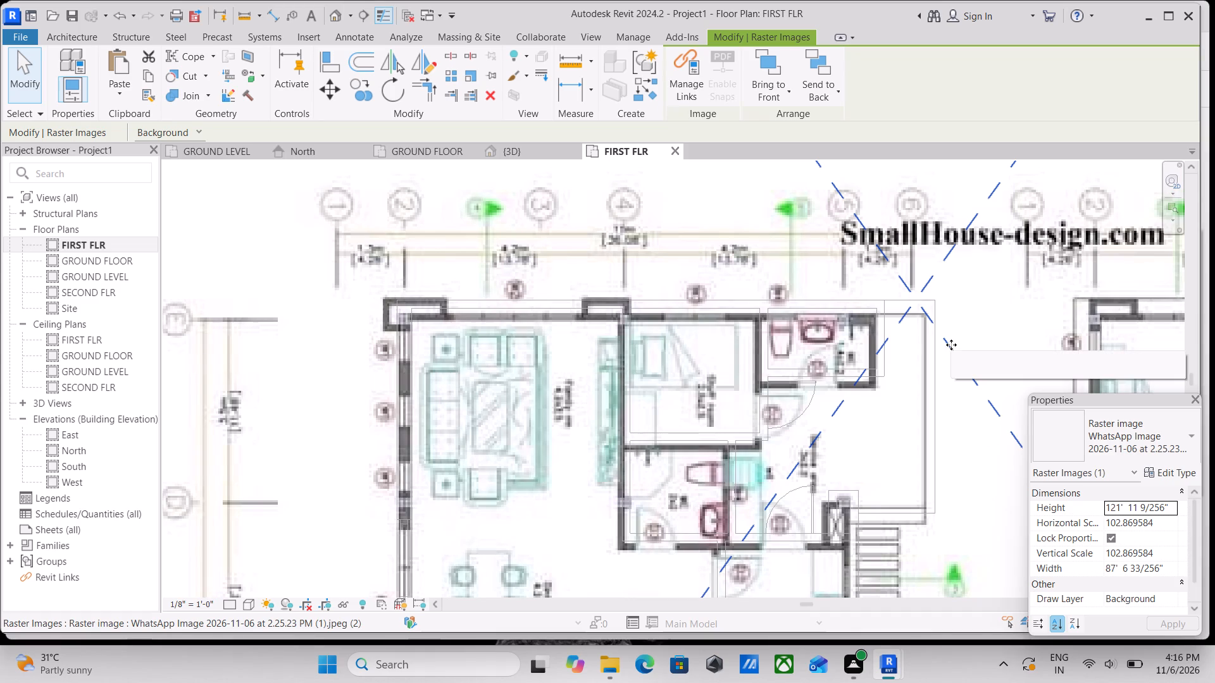
scroll(775, 319, "down", 4)
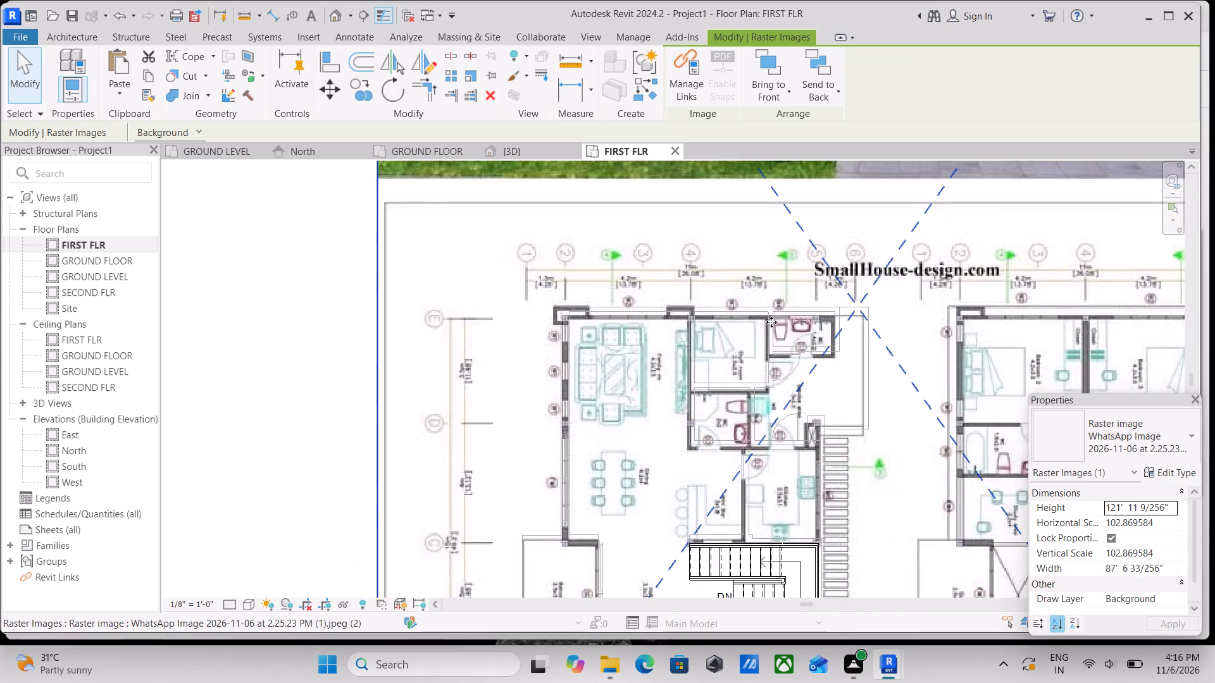
Enlarge the plan image proportionally from its upper-left corner to about 123 ft 4 in high and 88 ft 6 in wide.
scroll(630, 314, "down", 1)
middle_click_drag(677, 390, 748, 512)
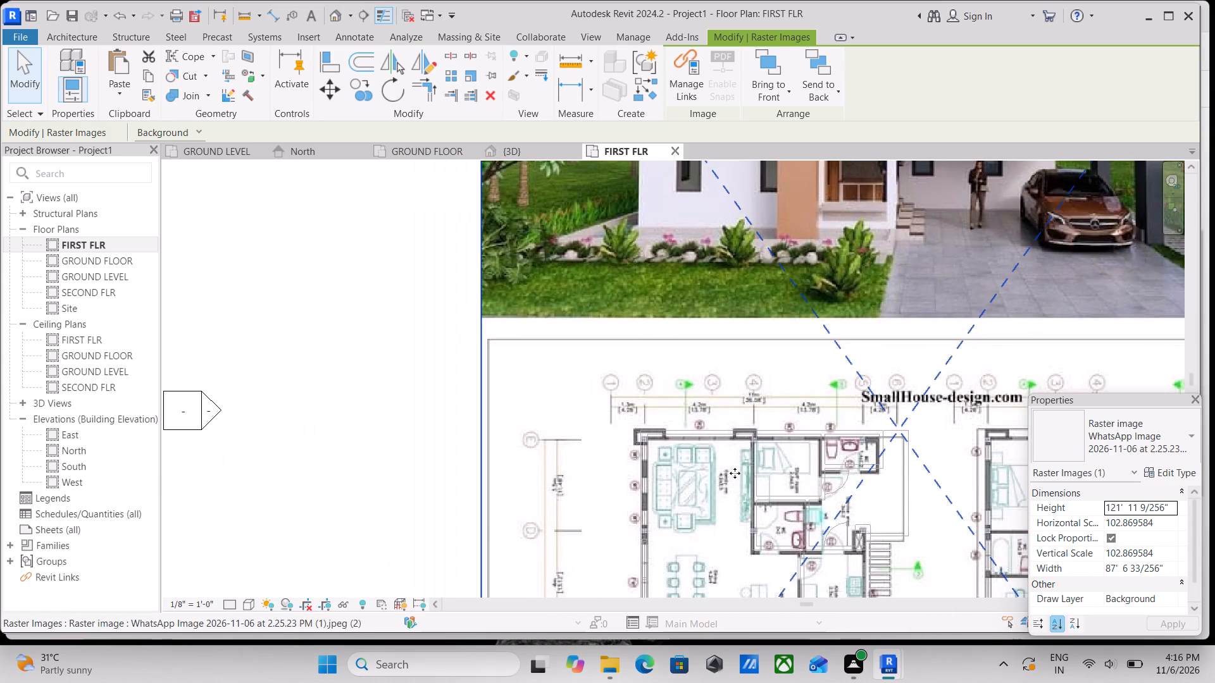
scroll(753, 500, "up", 5)
scroll(593, 393, "down", 3)
middle_click_drag(610, 419, 659, 516)
scroll(623, 350, "down", 2)
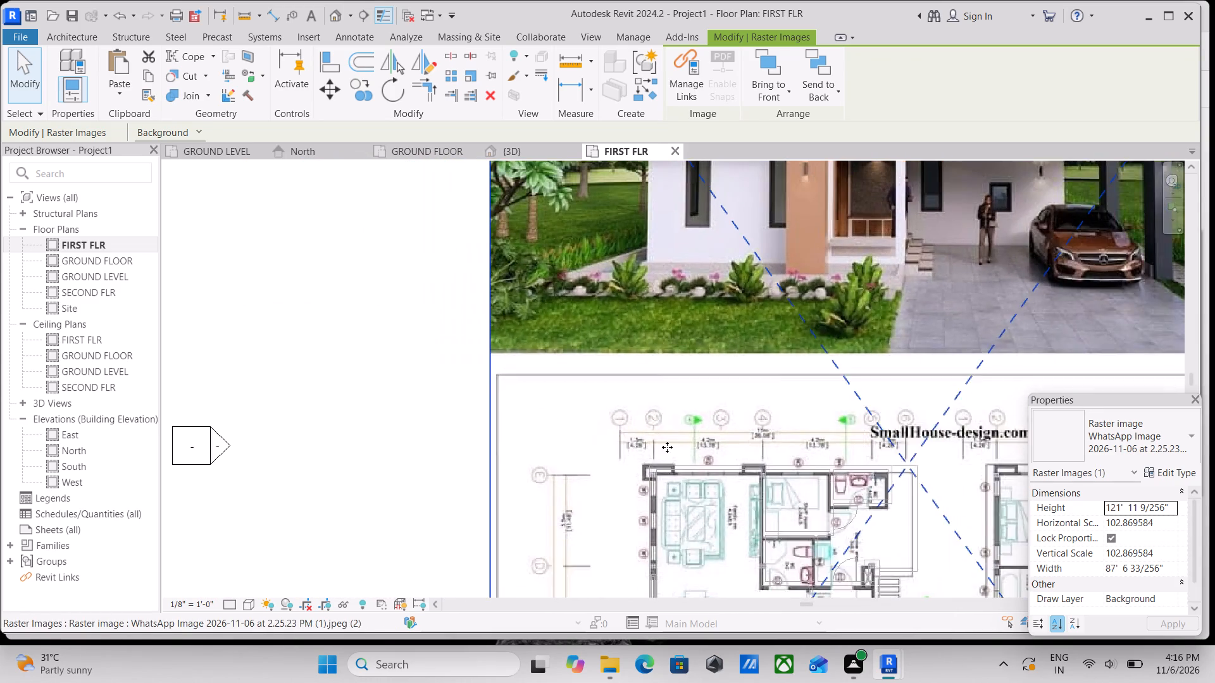
middle_click_drag(683, 484, 700, 541)
middle_click_drag(639, 371, 675, 434)
scroll(644, 385, "down", 1)
middle_click_drag(649, 409, 676, 474)
scroll(651, 311, "down", 3)
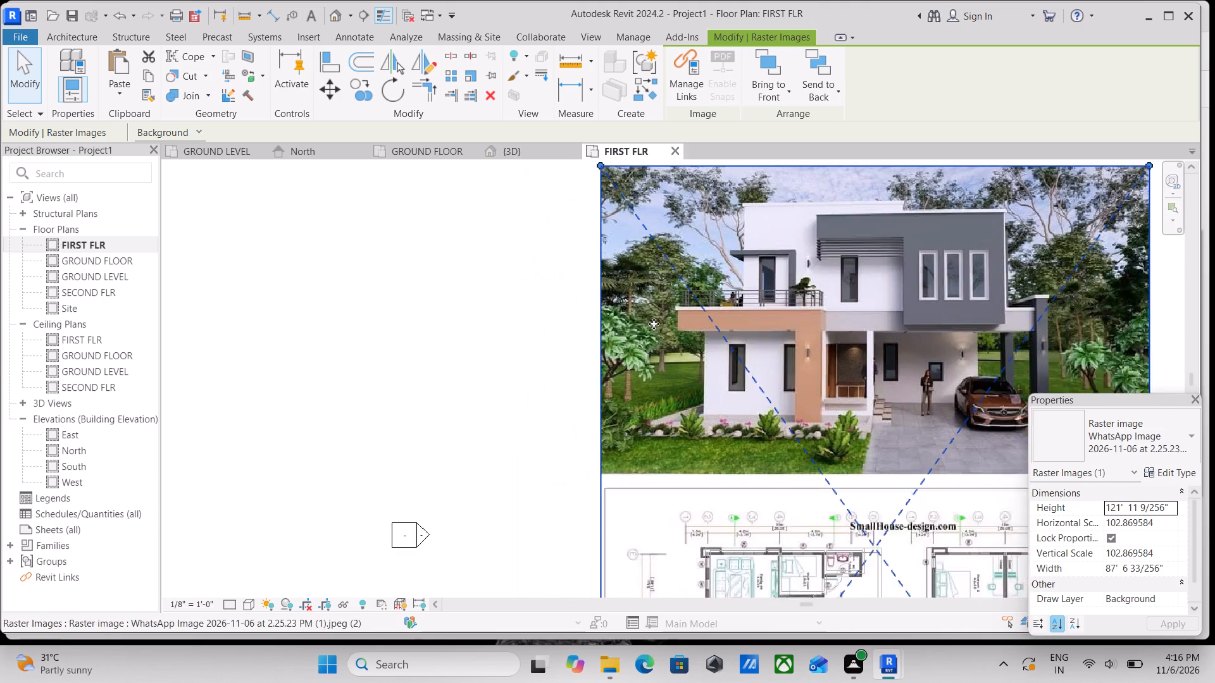
middle_click_drag(654, 324, 649, 372)
scroll(621, 231, "up", 1)
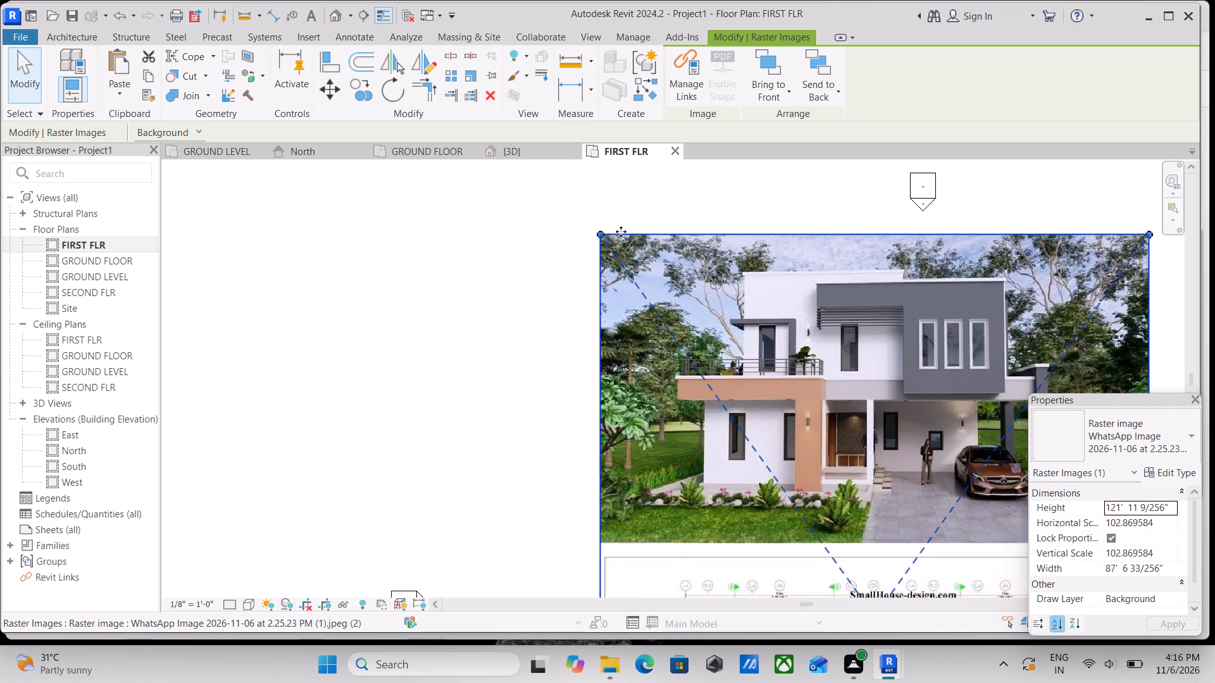
left_click_drag(597, 233, 589, 226)
Examine how the enlarged ground floor plan fits the building outline from the family room past the staircase to the living room and car parking.
middle_click_drag(666, 378, 645, 267)
scroll(690, 483, "up", 4)
scroll(736, 539, "up", 1)
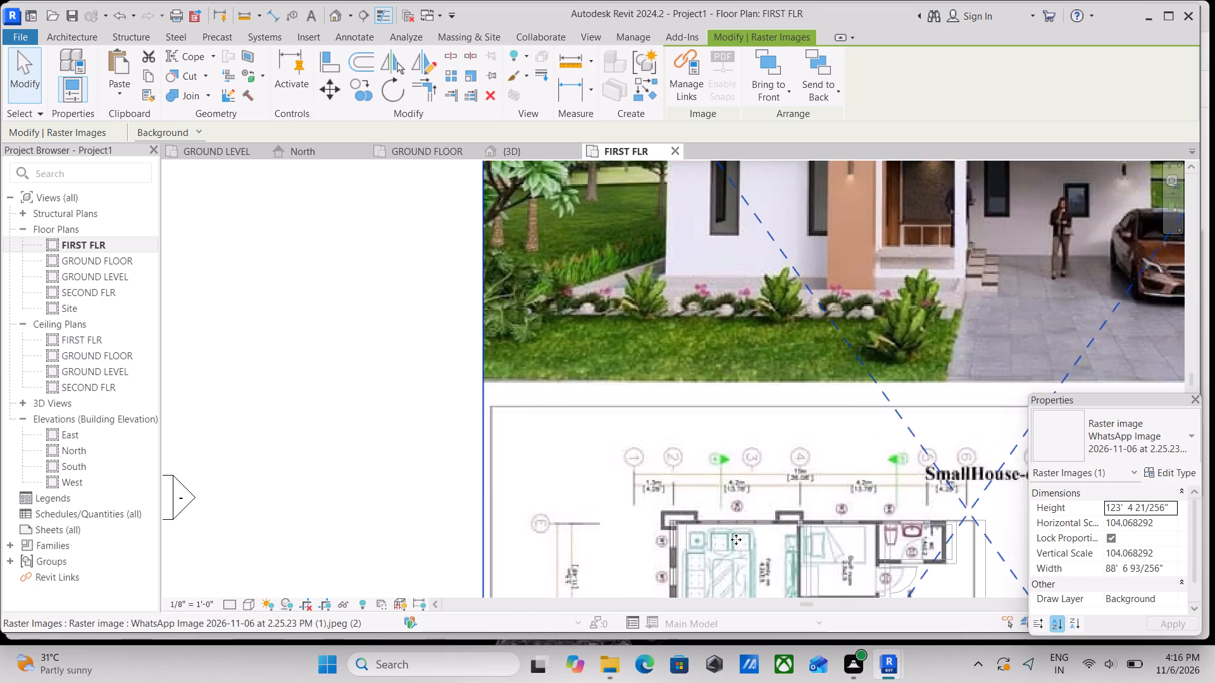
scroll(736, 539, "up", 6)
scroll(657, 534, "up", 3)
middle_click_drag(802, 473, 725, 475)
middle_click_drag(893, 465, 804, 482)
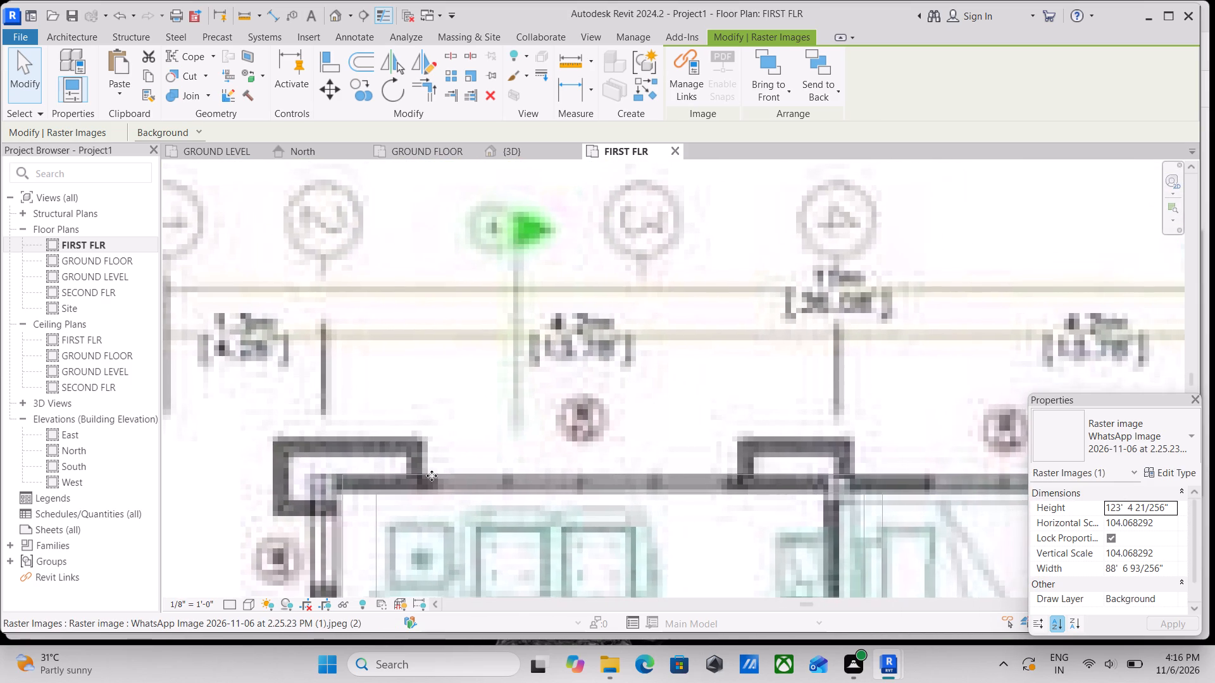
scroll(414, 478, "up", 4)
scroll(296, 497, "down", 3)
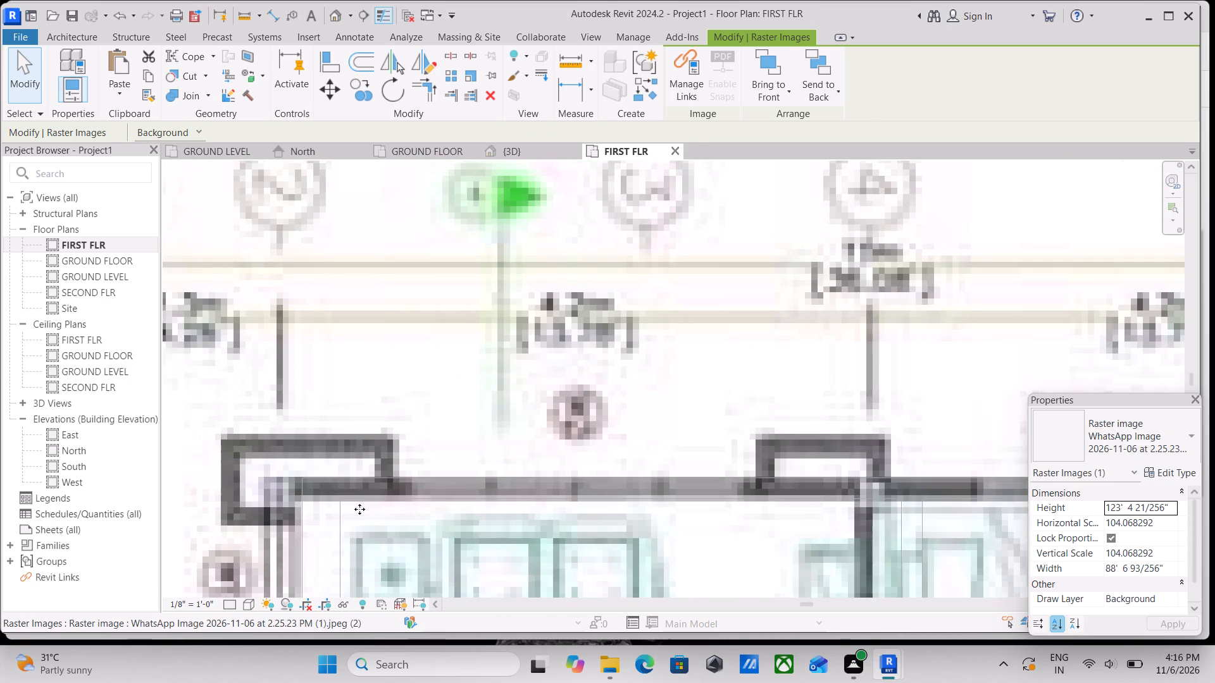
middle_click_drag(610, 531, 716, 329)
scroll(678, 385, "down", 1)
scroll(594, 455, "down", 2)
middle_click_drag(593, 455, 625, 313)
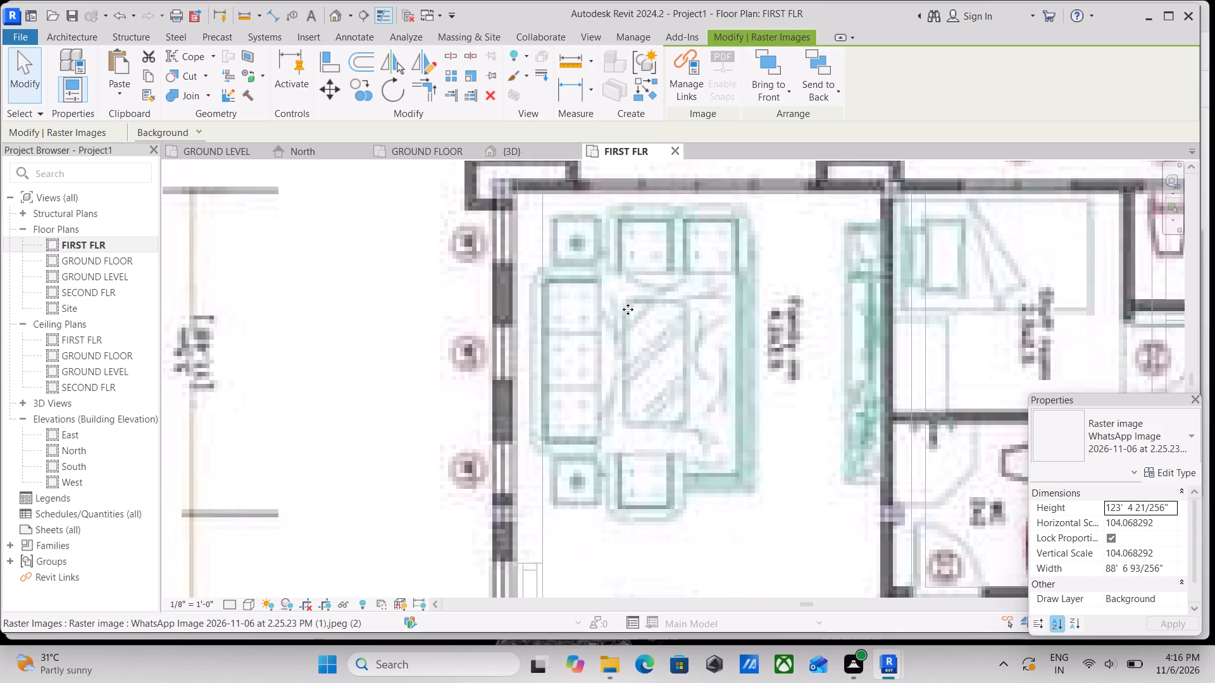
scroll(628, 309, "down", 2)
middle_click_drag(593, 476, 628, 321)
scroll(680, 407, "down", 2)
middle_click_drag(680, 407, 694, 358)
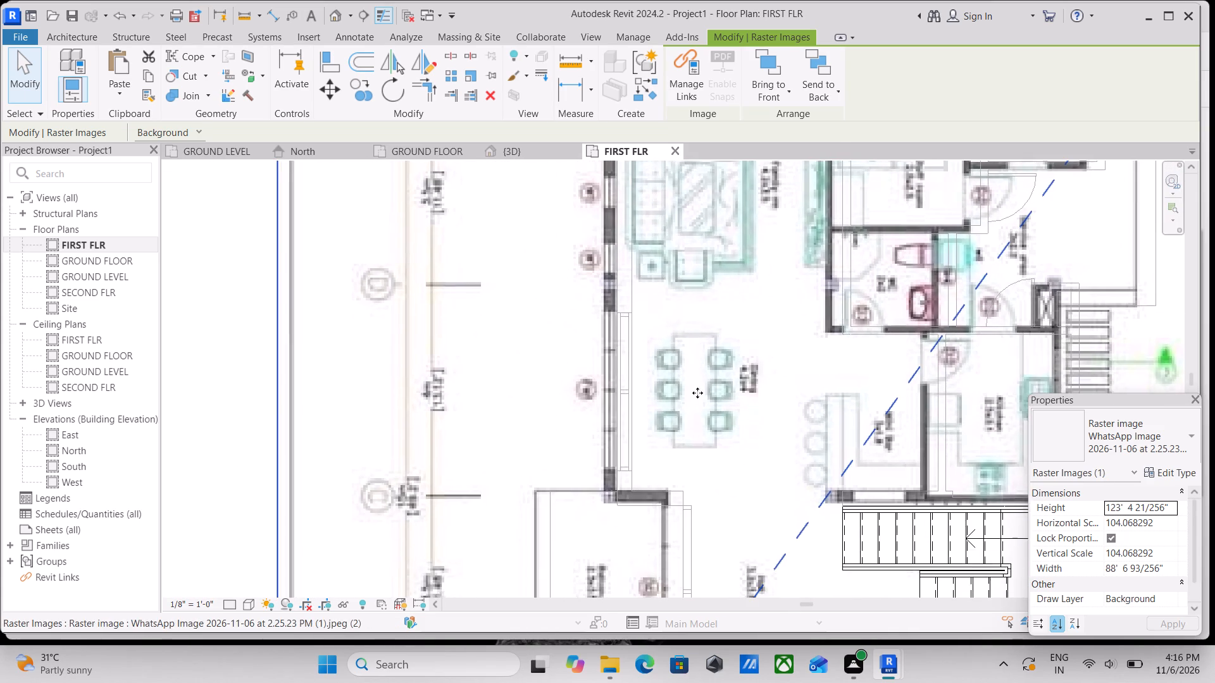
scroll(696, 419, "down", 1)
middle_click_drag(695, 420, 711, 276)
middle_click_drag(718, 464, 684, 330)
scroll(713, 464, "down", 1)
middle_click_drag(712, 464, 717, 447)
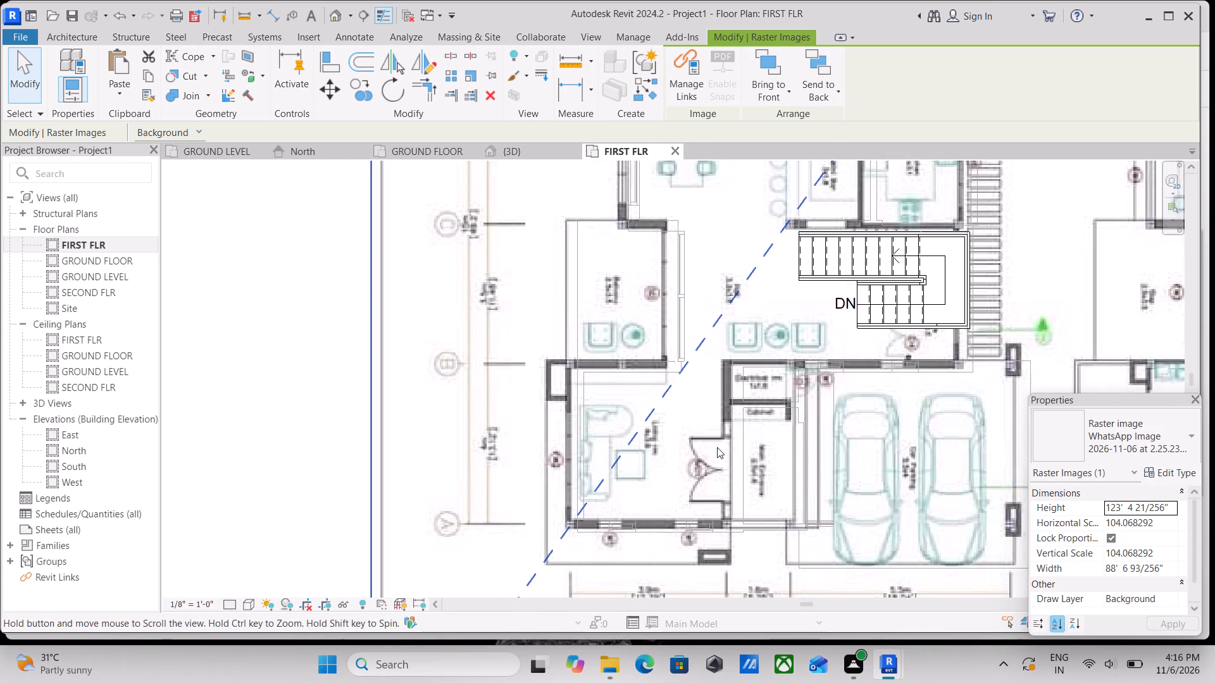
scroll(748, 451, "down", 1)
middle_click_drag(742, 448, 553, 414)
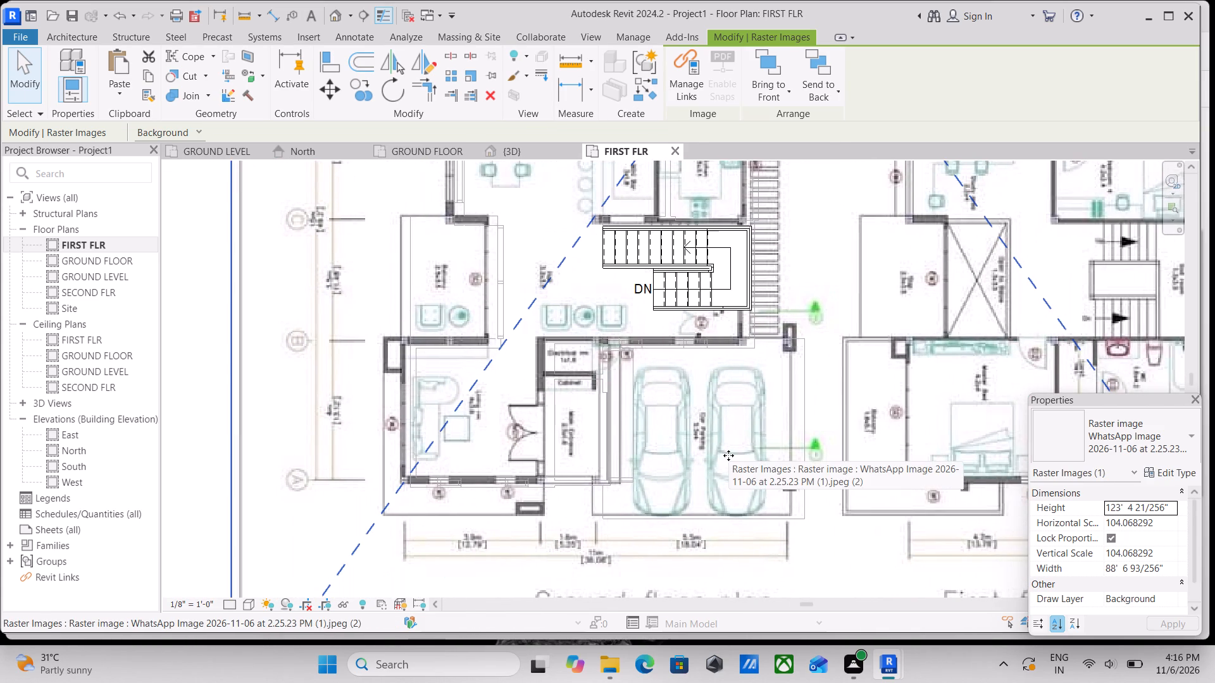
scroll(728, 455, "down", 2)
middle_click_drag(720, 457, 653, 474)
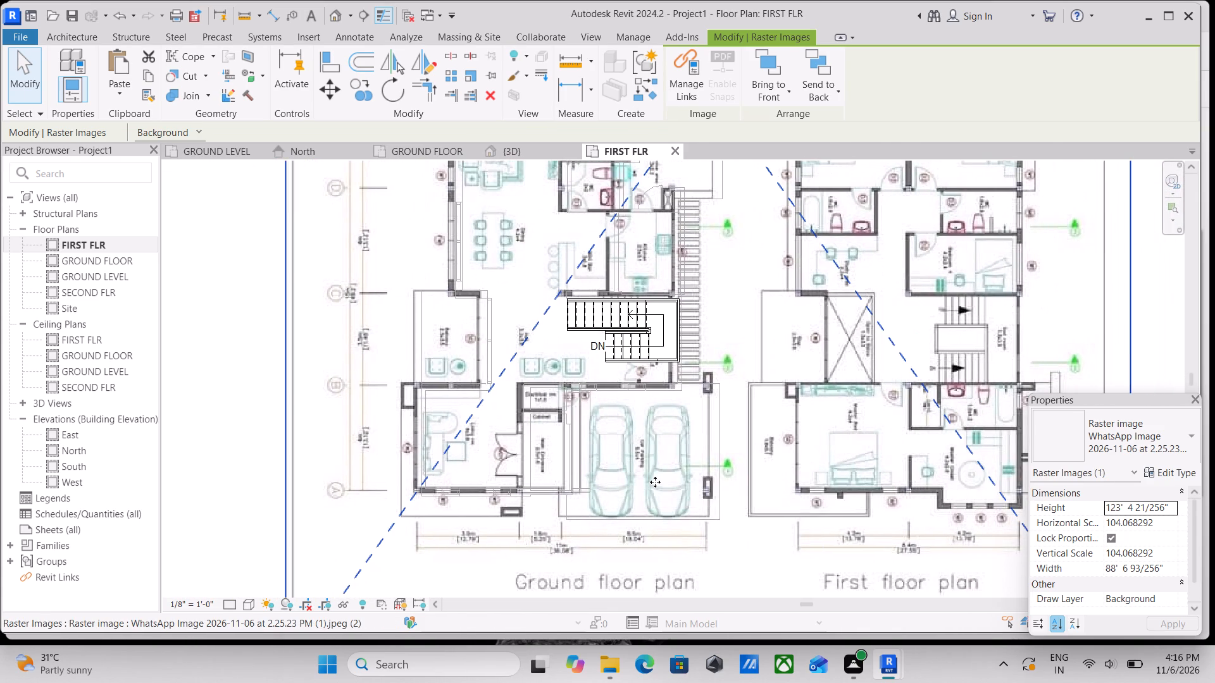
Nudge the image right, slightly back left and down once to align the ground floor plan's living room walls with the building outline.
key("Right")
key("Right")
key("Right")
scroll(447, 502, "up", 2)
key("Right")
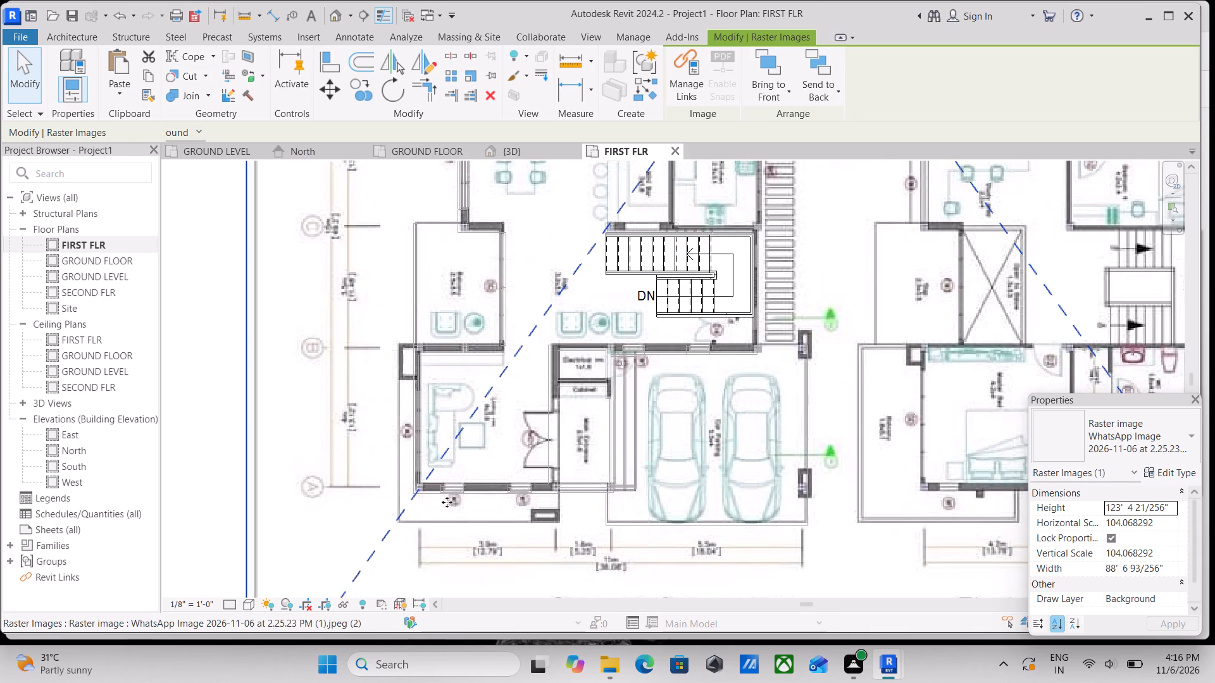
scroll(447, 502, "up", 2)
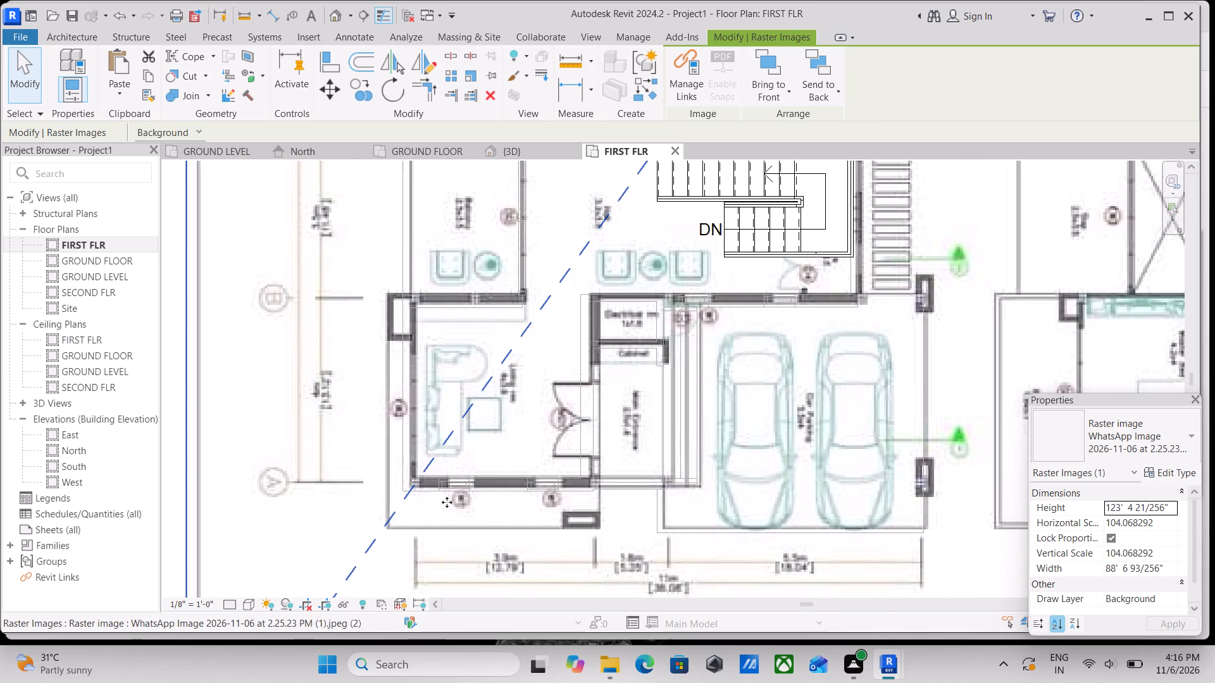
key("Left")
scroll(447, 502, "up", 2)
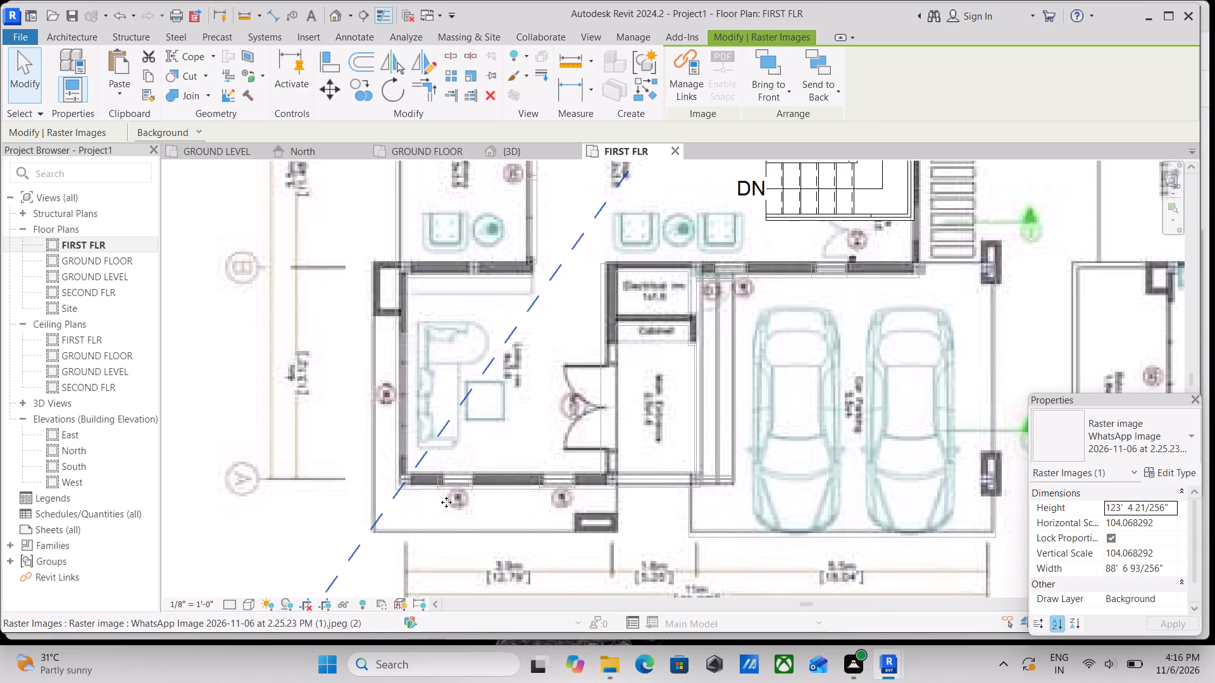
key("Left")
key("Down")
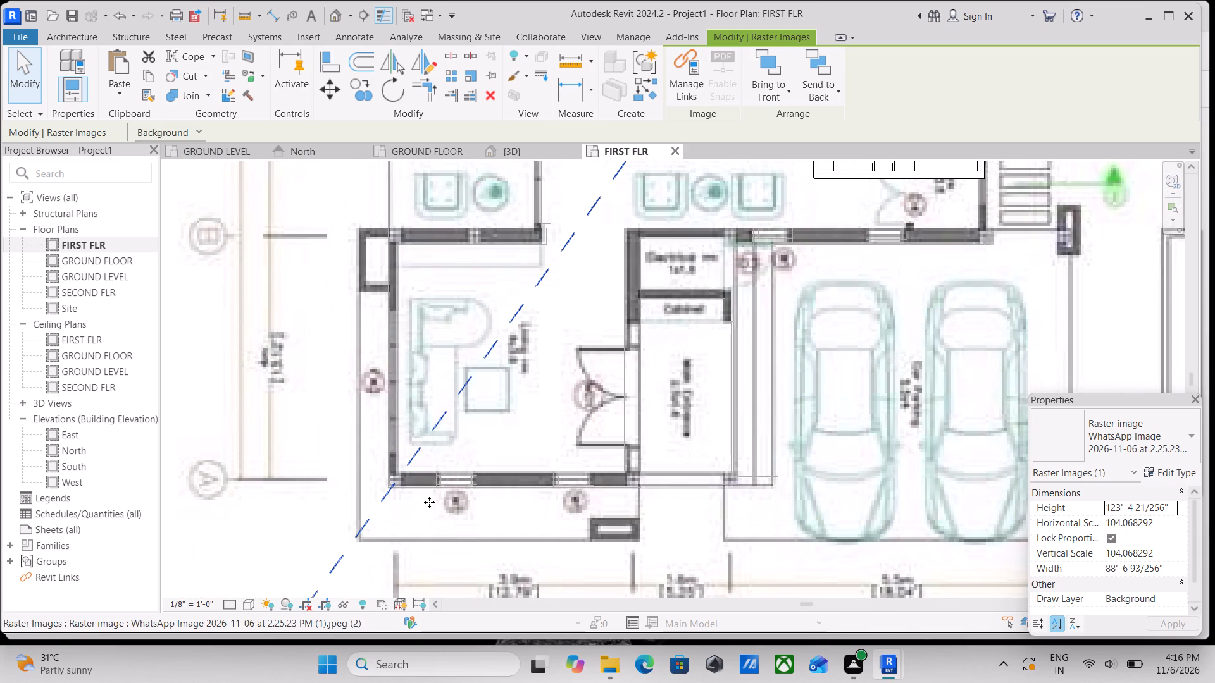
Examine the overlay from the living room past the dining area, family room, service area and kitchen, and back to the living room's front corner.
scroll(439, 489, "up", 2)
scroll(532, 455, "down", 2)
middle_click_drag(534, 457, 542, 530)
middle_click_drag(589, 466, 587, 513)
middle_click_drag(582, 463, 604, 576)
middle_click_drag(597, 457, 607, 558)
middle_click_drag(594, 462, 599, 572)
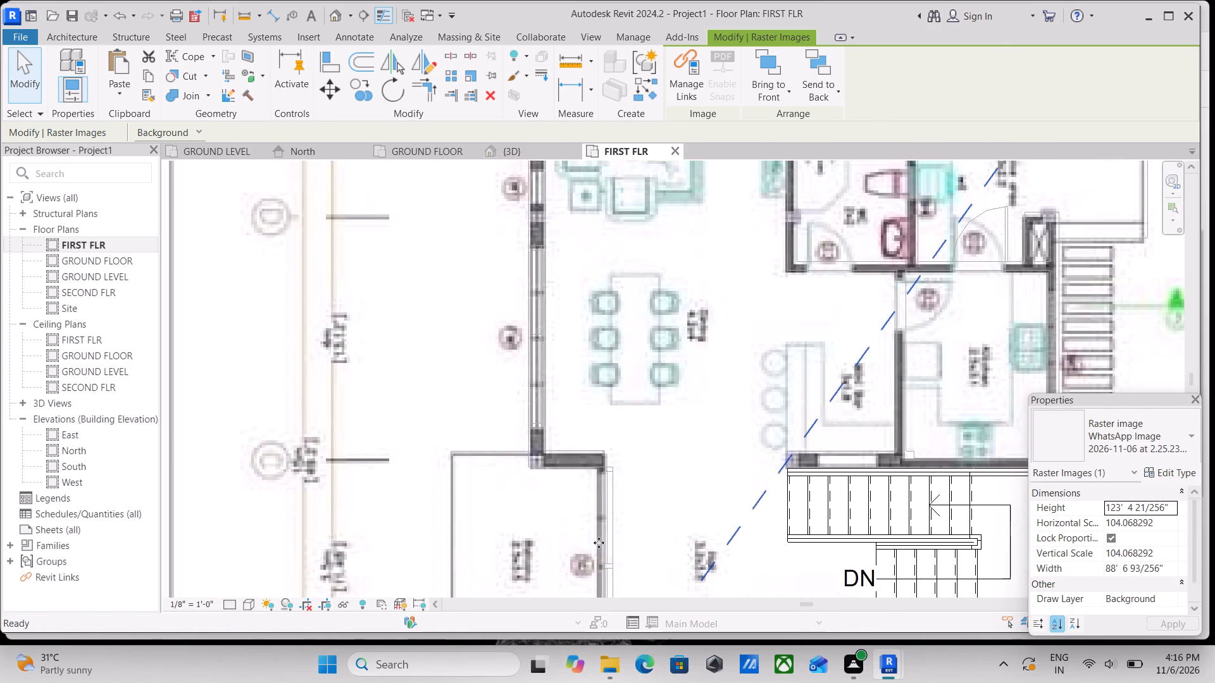
middle_click_drag(599, 455, 598, 548)
scroll(541, 431, "down", 2)
middle_click_drag(535, 439, 516, 514)
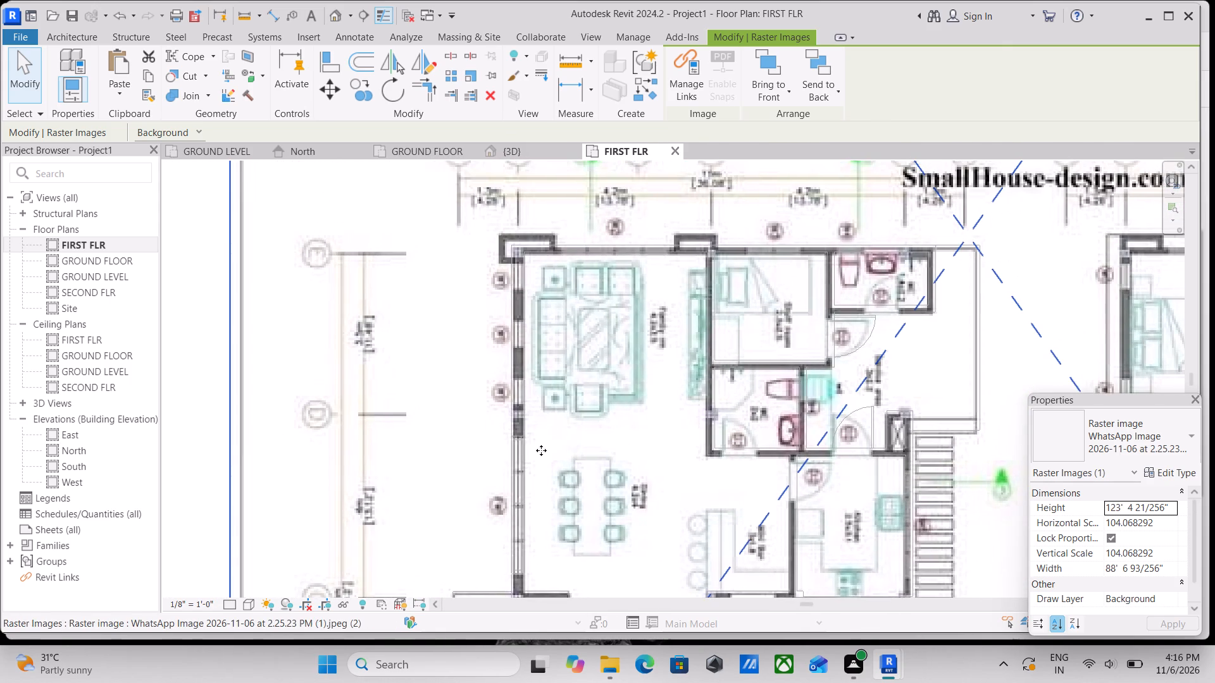
middle_click_drag(668, 405, 537, 391)
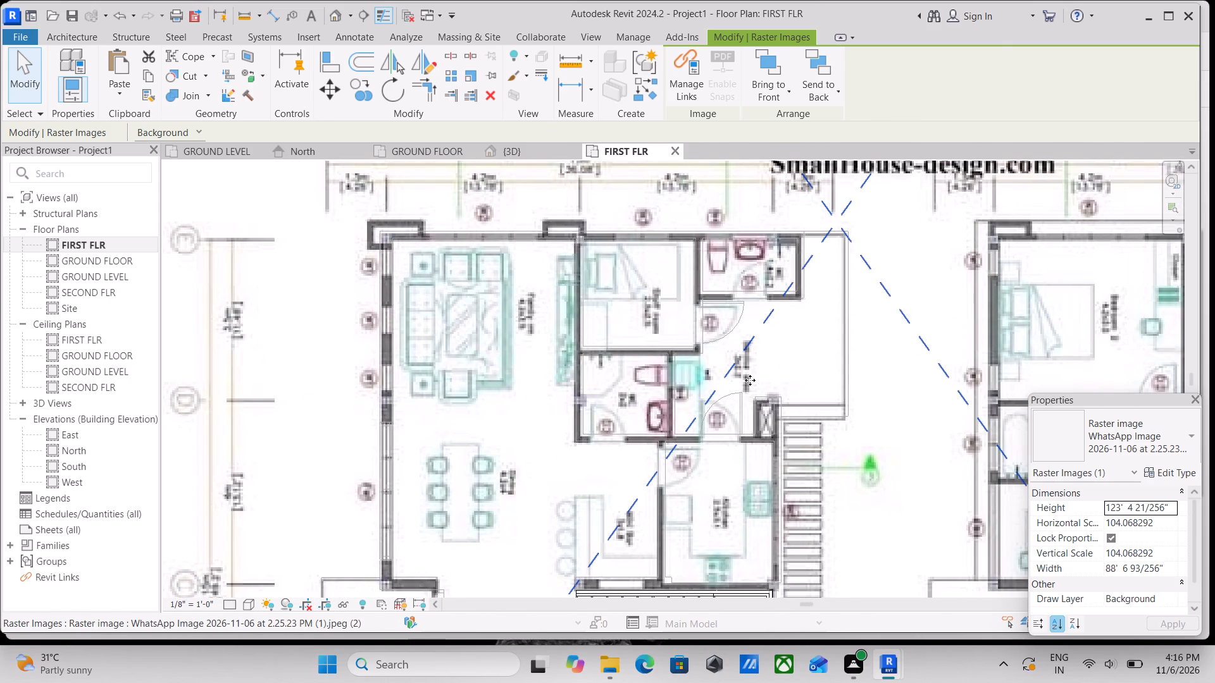
scroll(859, 393, "up", 2)
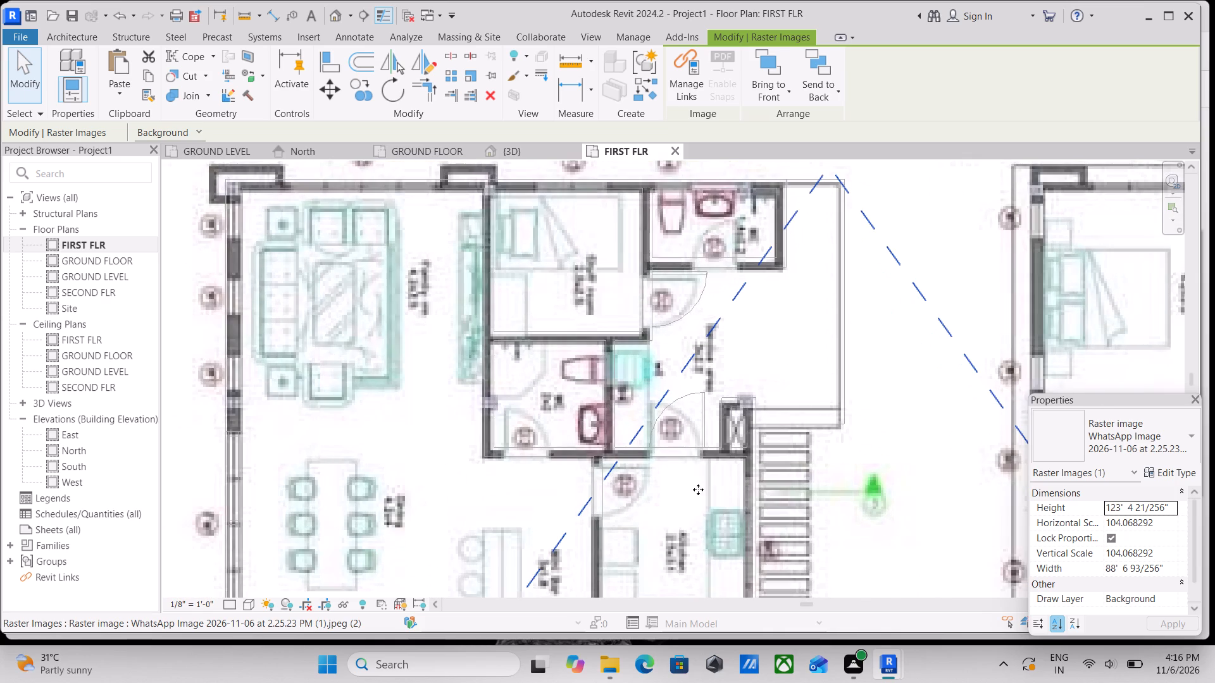
scroll(692, 492, "up", 2)
scroll(577, 492, "up", 1)
scroll(544, 486, "down", 3)
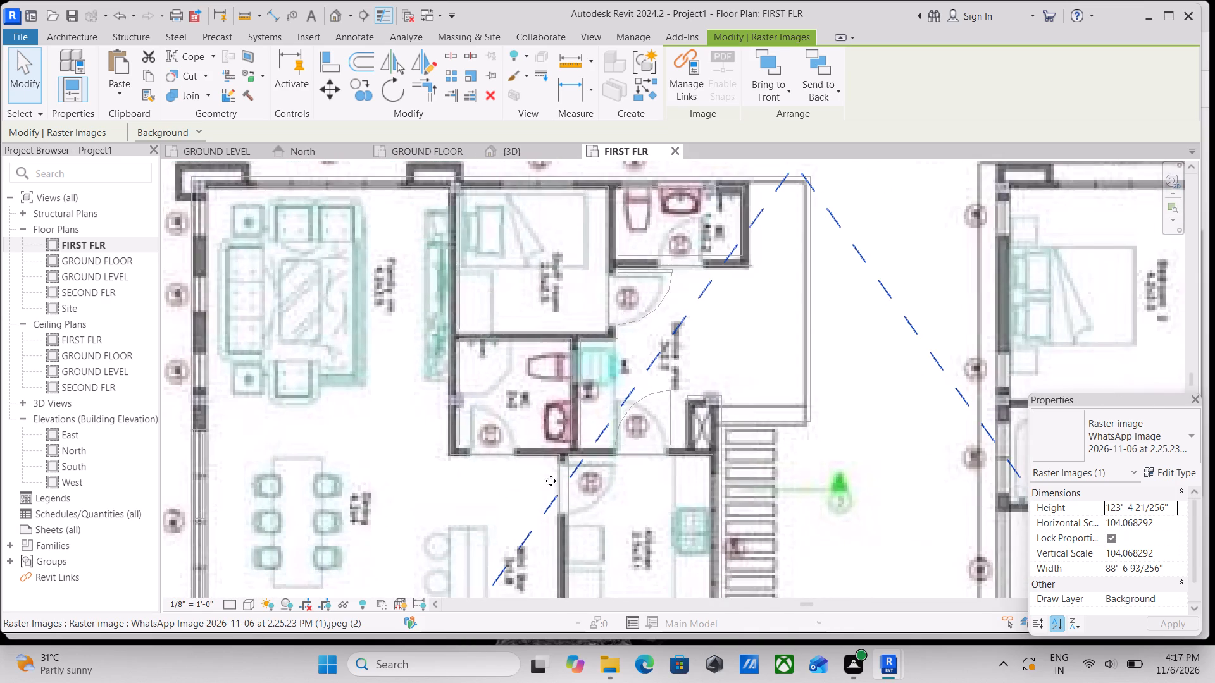
scroll(599, 471, "down", 6)
middle_click_drag(782, 454, 776, 341)
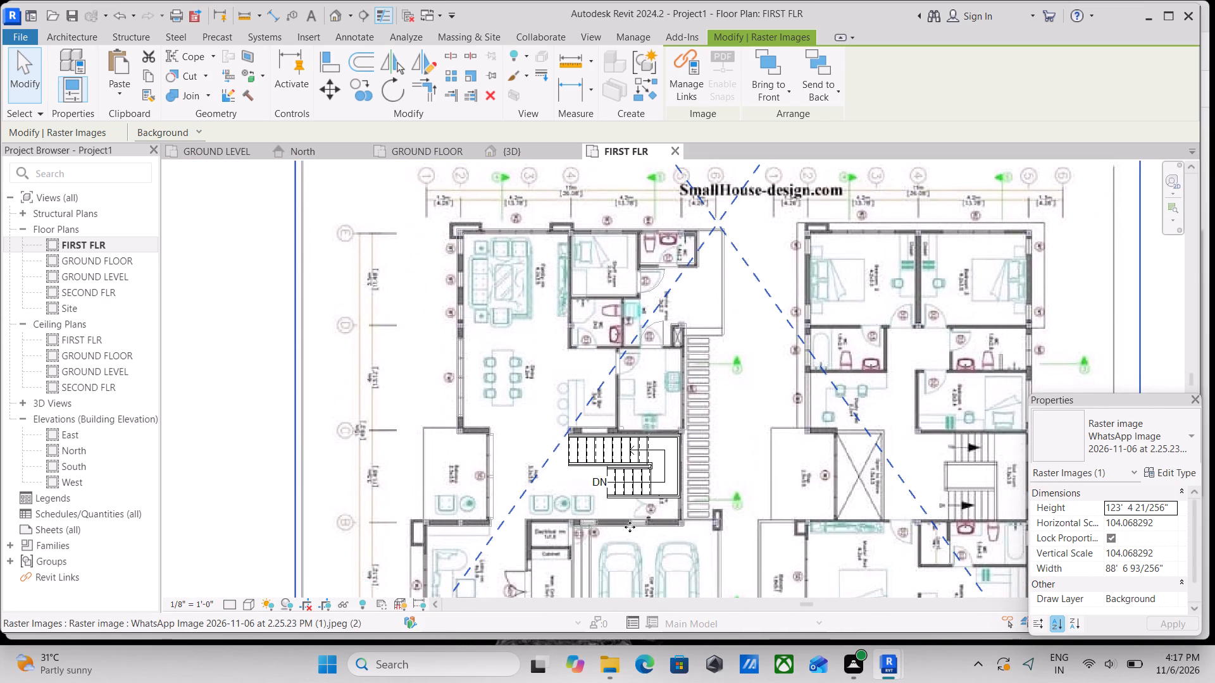
middle_click_drag(626, 525, 628, 450)
middle_click_drag(635, 543, 651, 487)
scroll(387, 504, "up", 3)
scroll(540, 505, "up", 12)
scroll(462, 505, "up", 2)
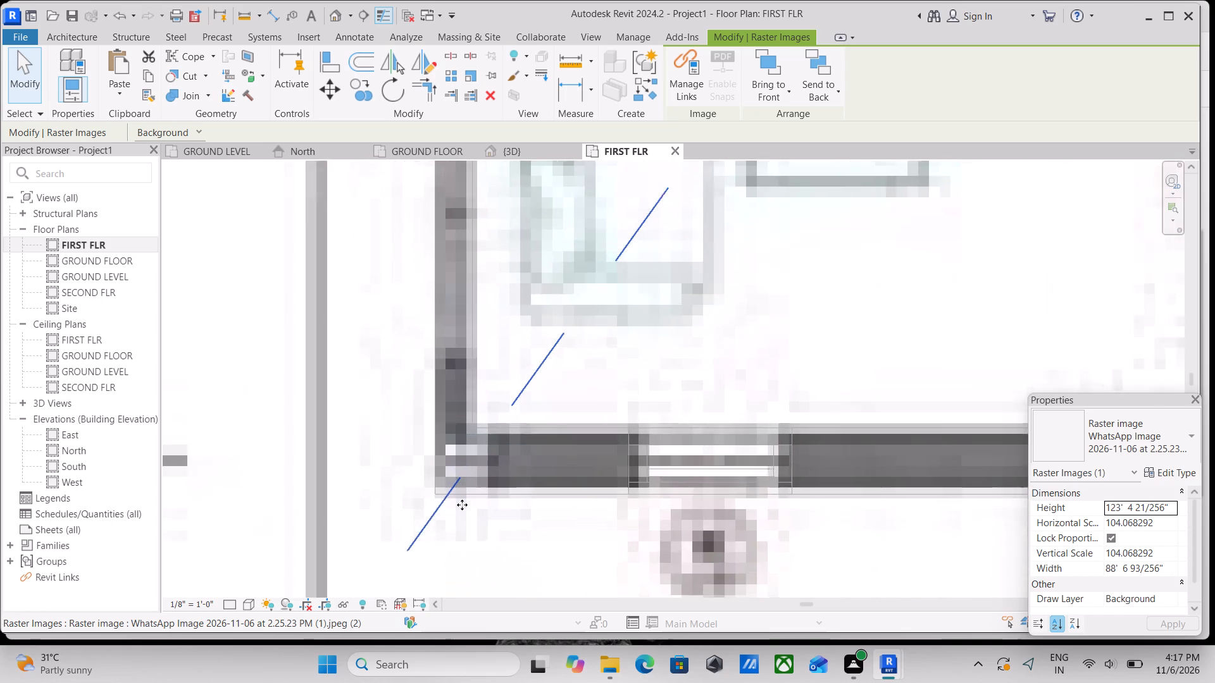
scroll(462, 505, "up", 6)
scroll(468, 484, "down", 11)
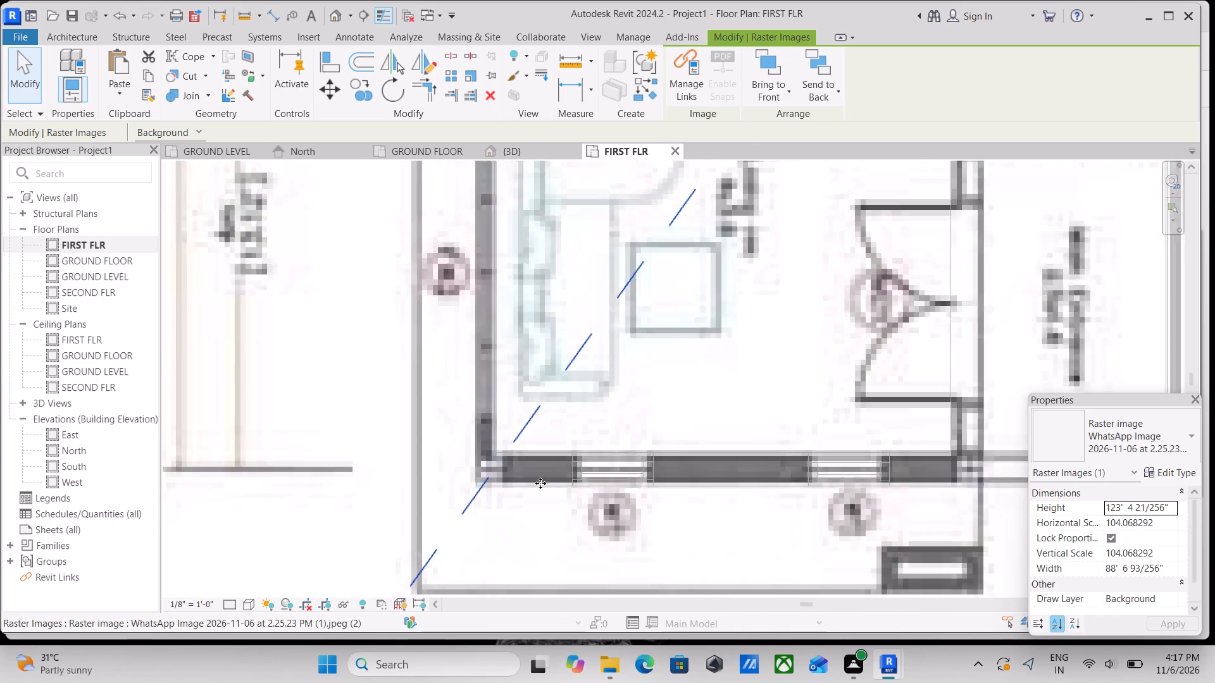
Nudge the plan image left until its first floor plan replaces the ground floor plan over the building, ending slightly left of the modelled staircase's outer edge.
scroll(540, 483, "down", 16)
middle_click_drag(775, 405, 723, 423)
scroll(720, 424, "up", 3)
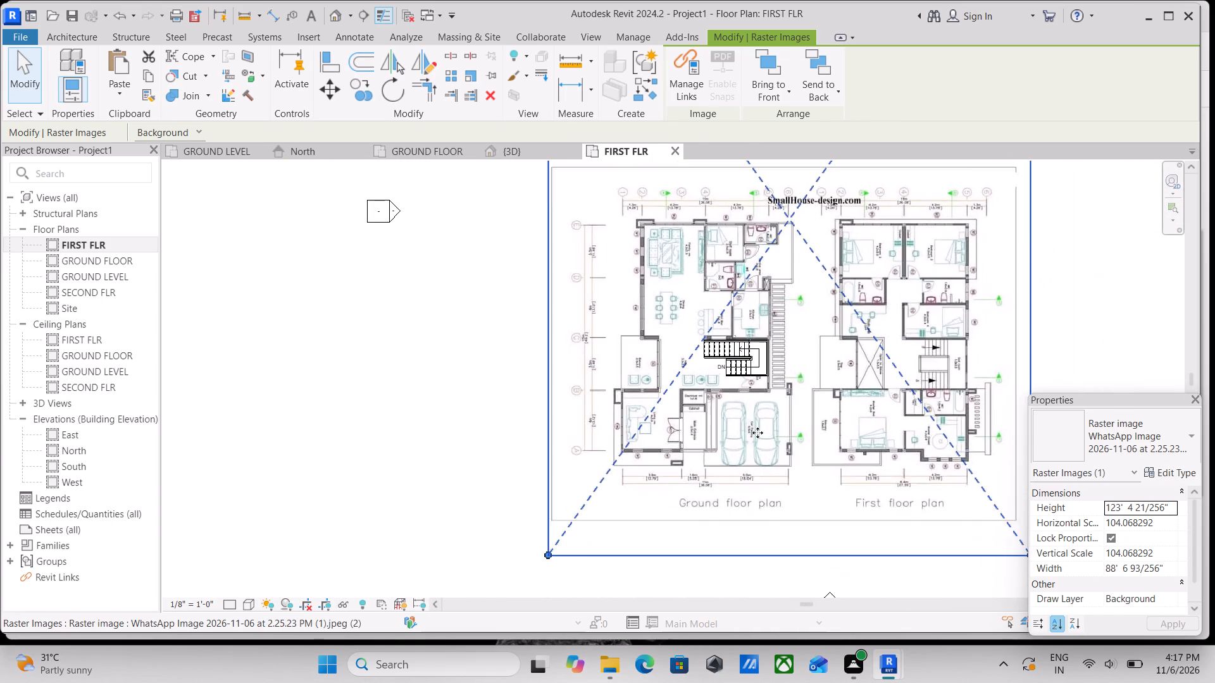
scroll(757, 433, "up", 3)
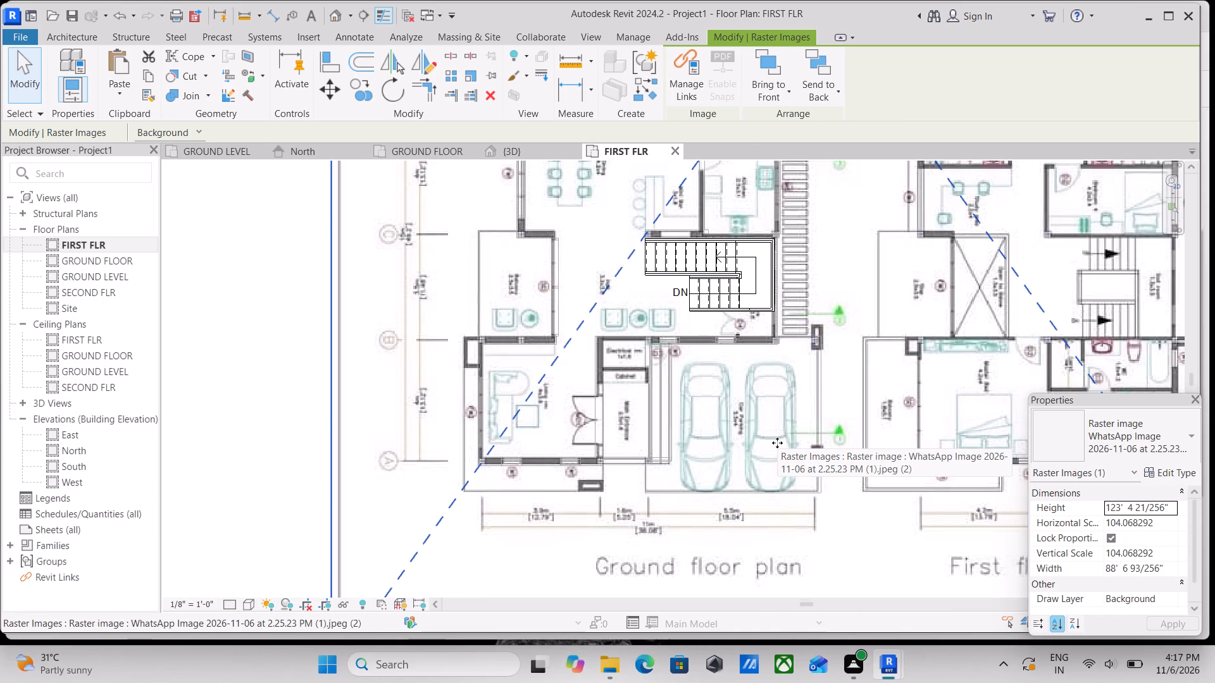
key("Left")
key("Left")
key("Left")
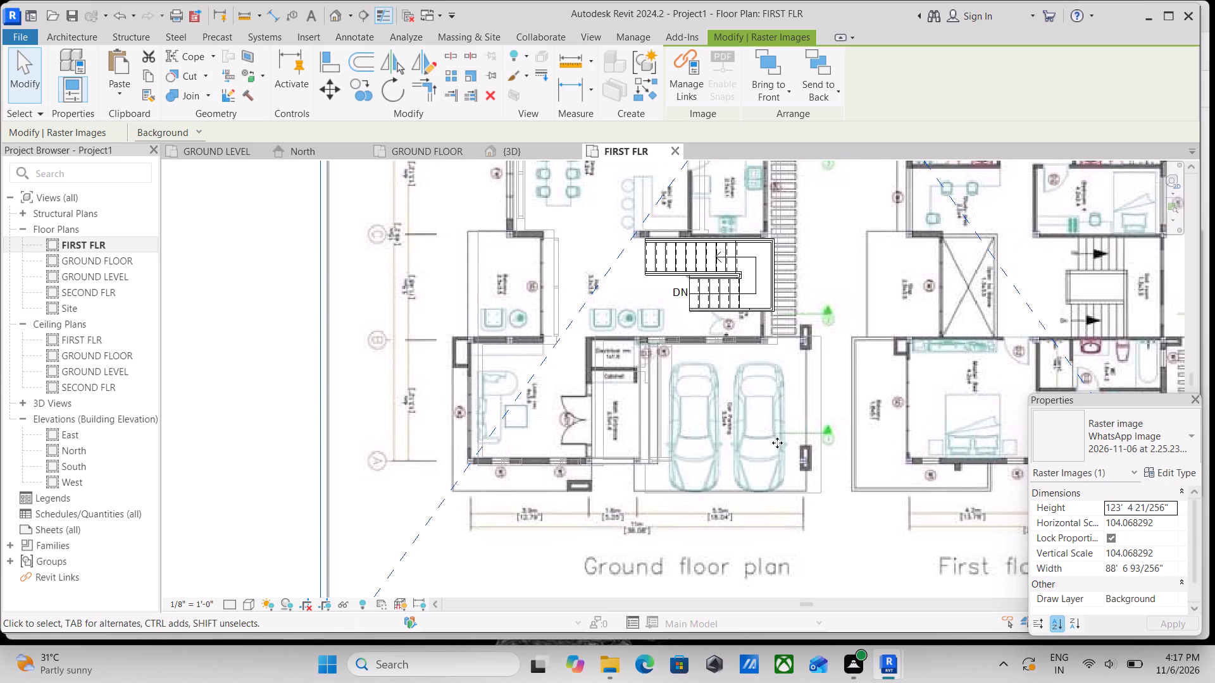
key("Left")
key("Left")
key("Left")
key("Left")
key("Left")
key("Left")
key("Left")
key("Left")
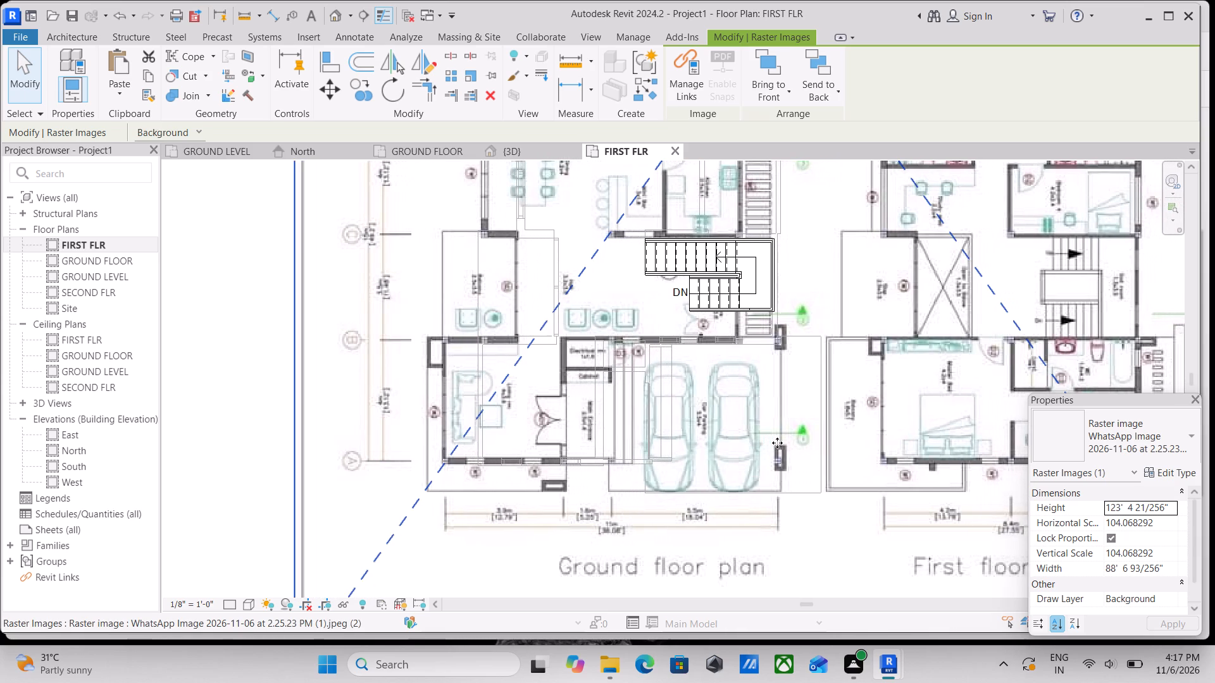
key("Left")
key("Left")
key("Left")
key("Left")
key("Left")
key("Left")
key("Left")
key("Left")
key("Left")
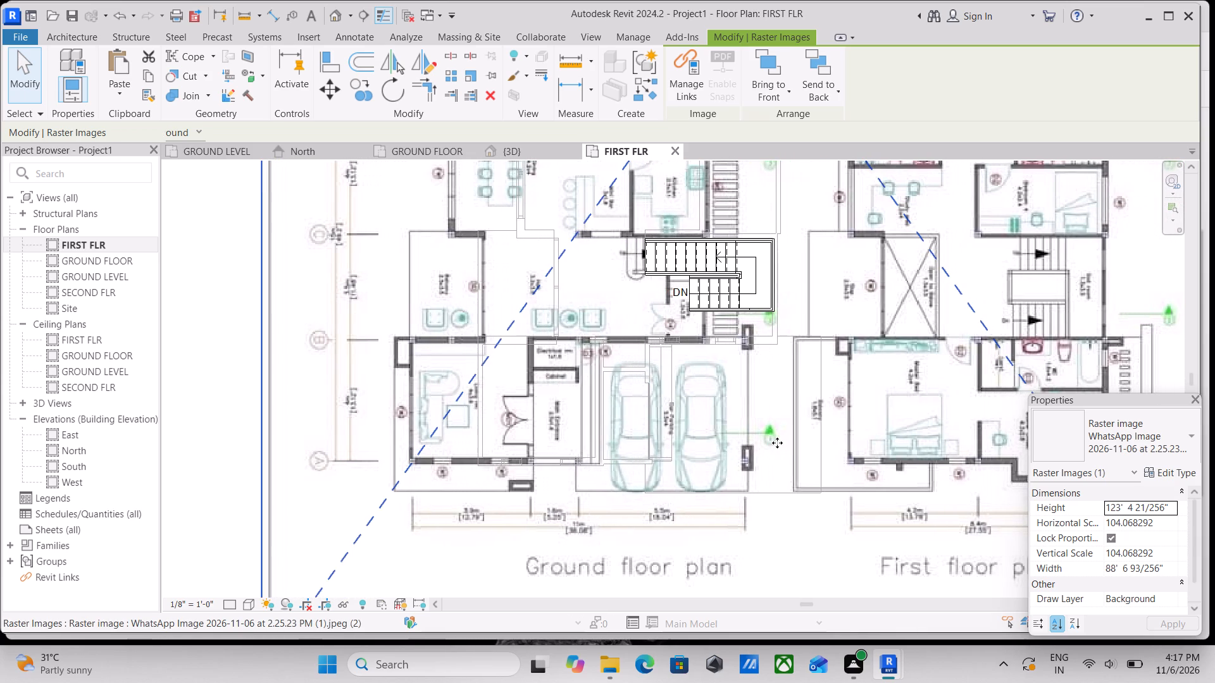
key("Left")
key("Left")
key("Left")
key("Left")
key("Left")
key("Left")
key("Left")
key("Left")
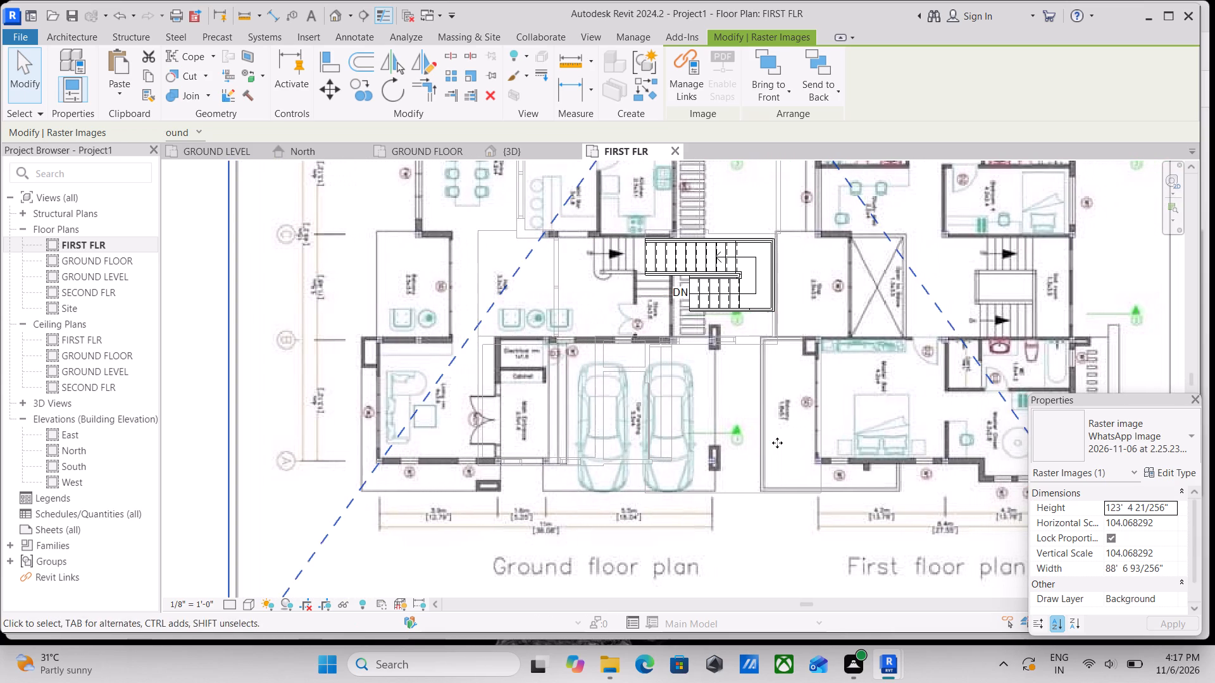
key("Left")
key("Left")
key("Left")
key("Left")
key("Left")
key("Left")
key("Left")
key("Left")
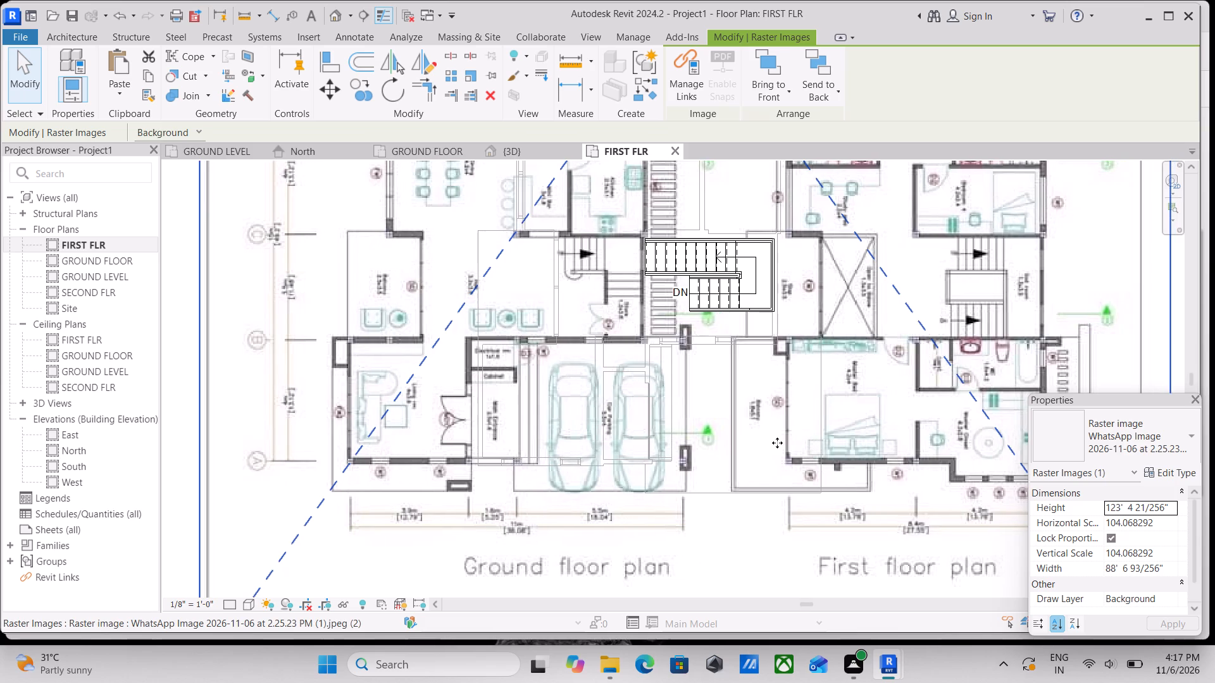
key("Left")
key("Left")
key("Left")
key("Left")
key("Left")
key("Left")
key("Left")
key("Left")
key("Left")
key("Left")
key("Left")
key("Left")
key("Left")
key("Left")
key("Left")
key("Left")
key("Left")
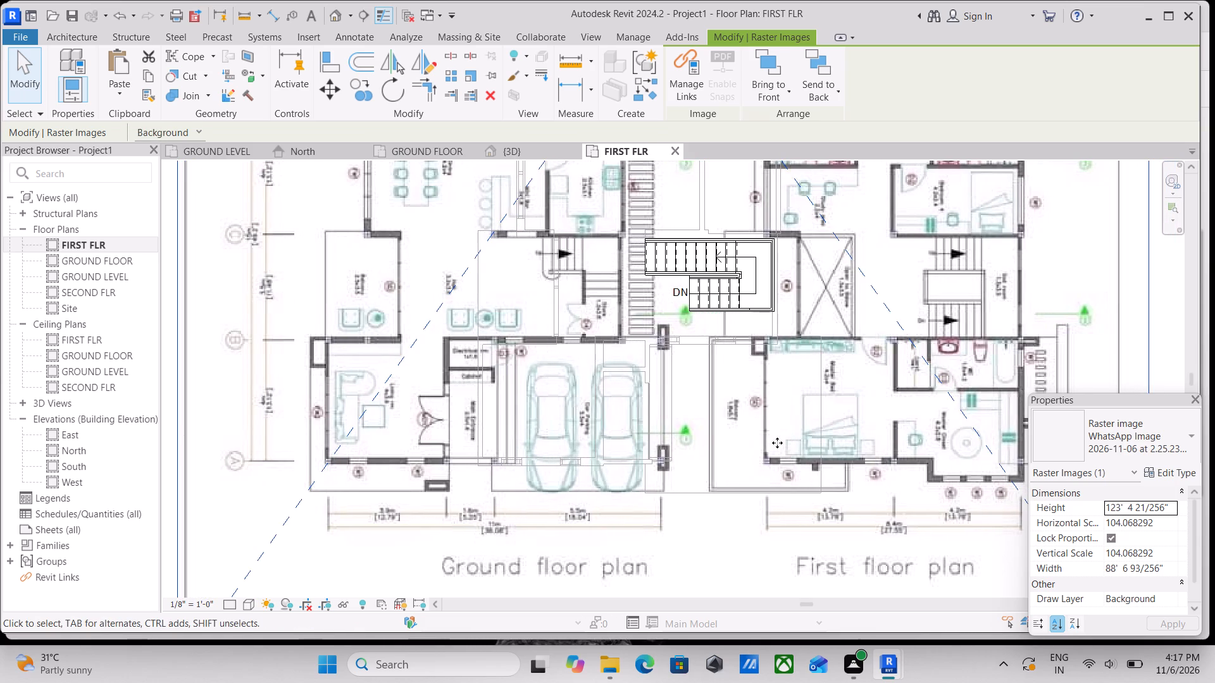
key("Left")
key("Left")
key("Left")
key("Left")
key("Left")
key("Left")
key("Left")
key("Left")
key("Left")
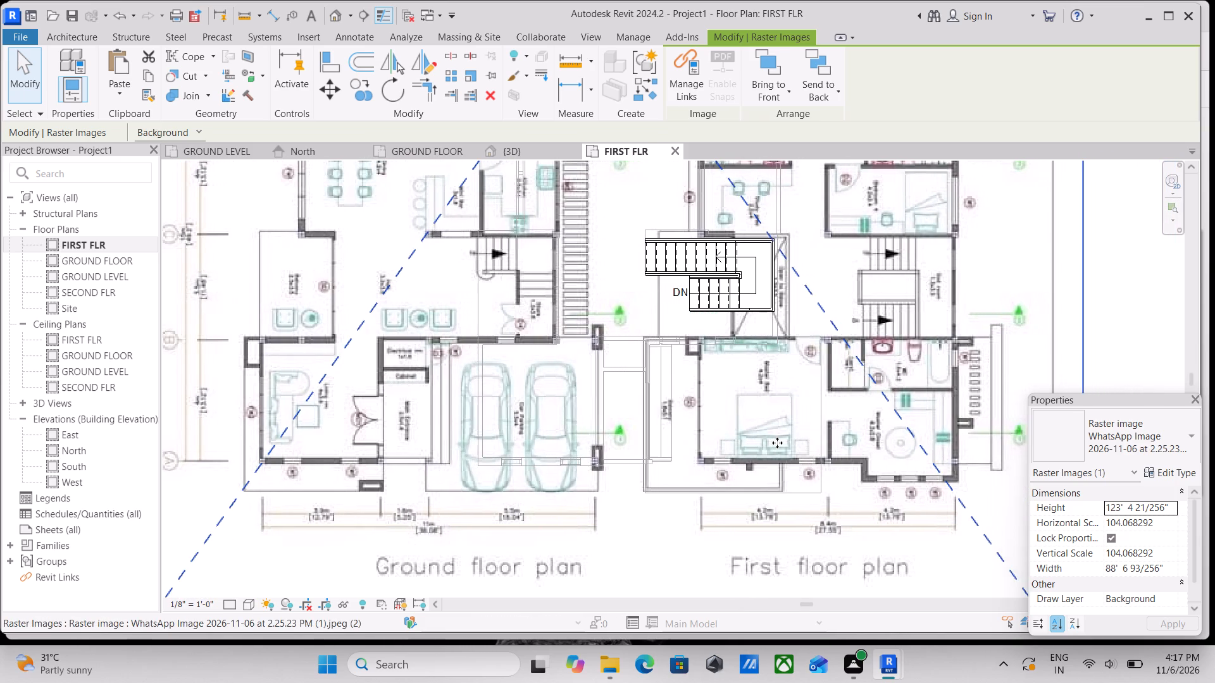
key("Left")
key("Left")
key("Left")
key("Left")
key("Left")
key("Left")
key("Left")
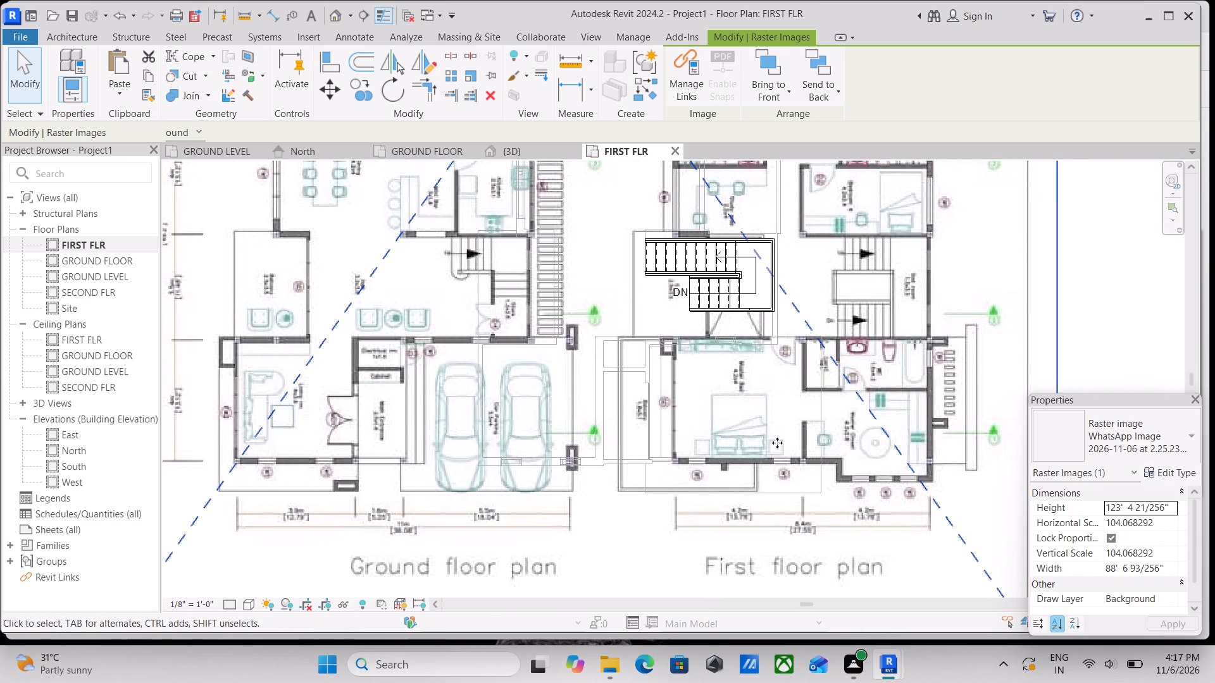
key("Left")
key("Left")
key("Left")
key("Left")
key("Left")
key("Left")
key("Left")
key("Left")
key("Left")
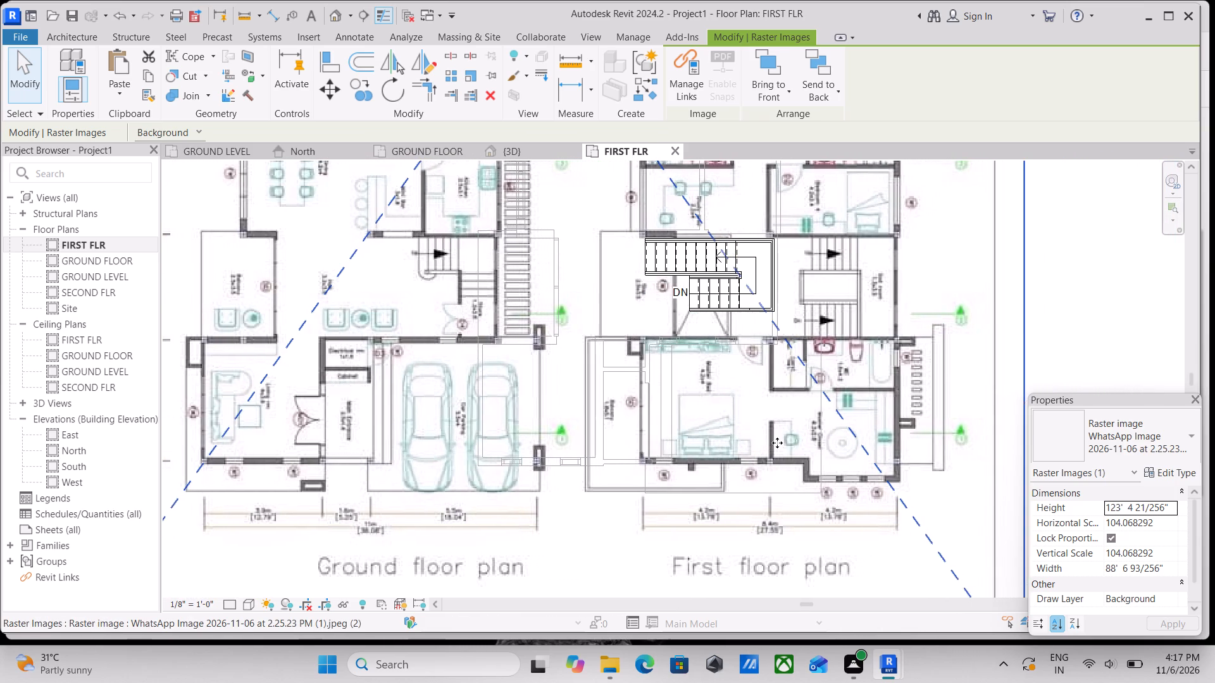
key("Left")
key("Left")
key("Left")
key("Left")
key("Left")
key("Left")
key("Left")
key("Left")
key("Left")
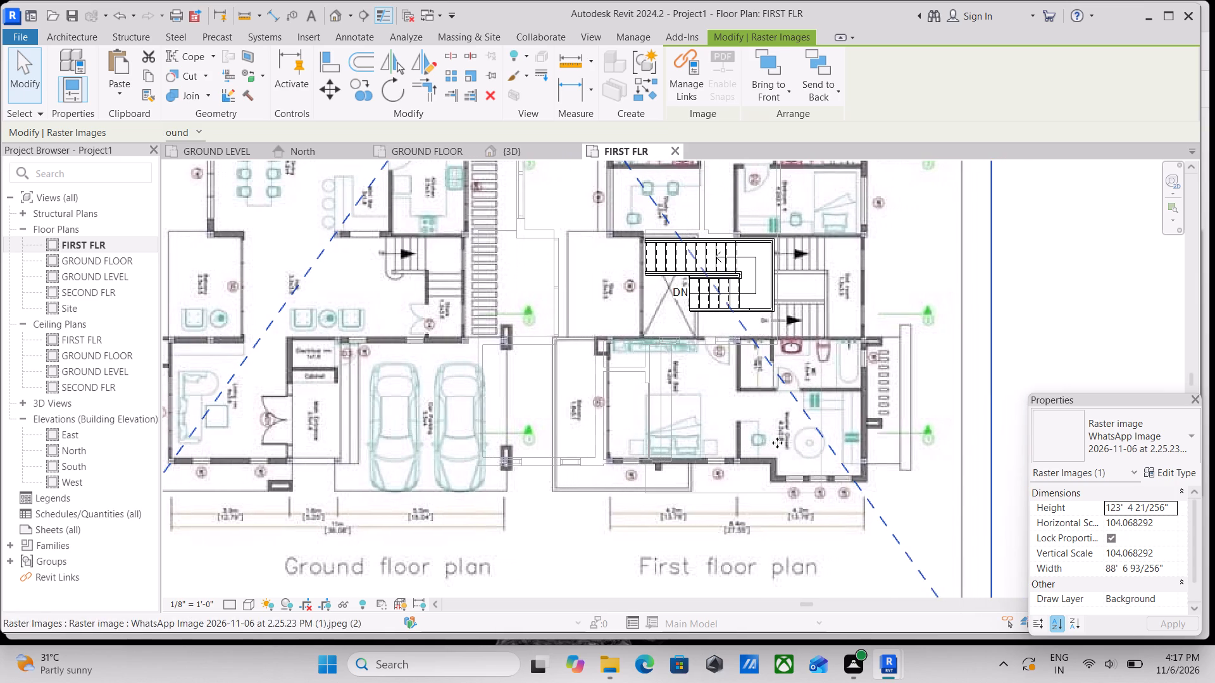
key("Left")
key("Left")
key("Left")
key("Left")
key("Left")
key("Left")
key("Left")
key("Left")
key("Left")
key("Left")
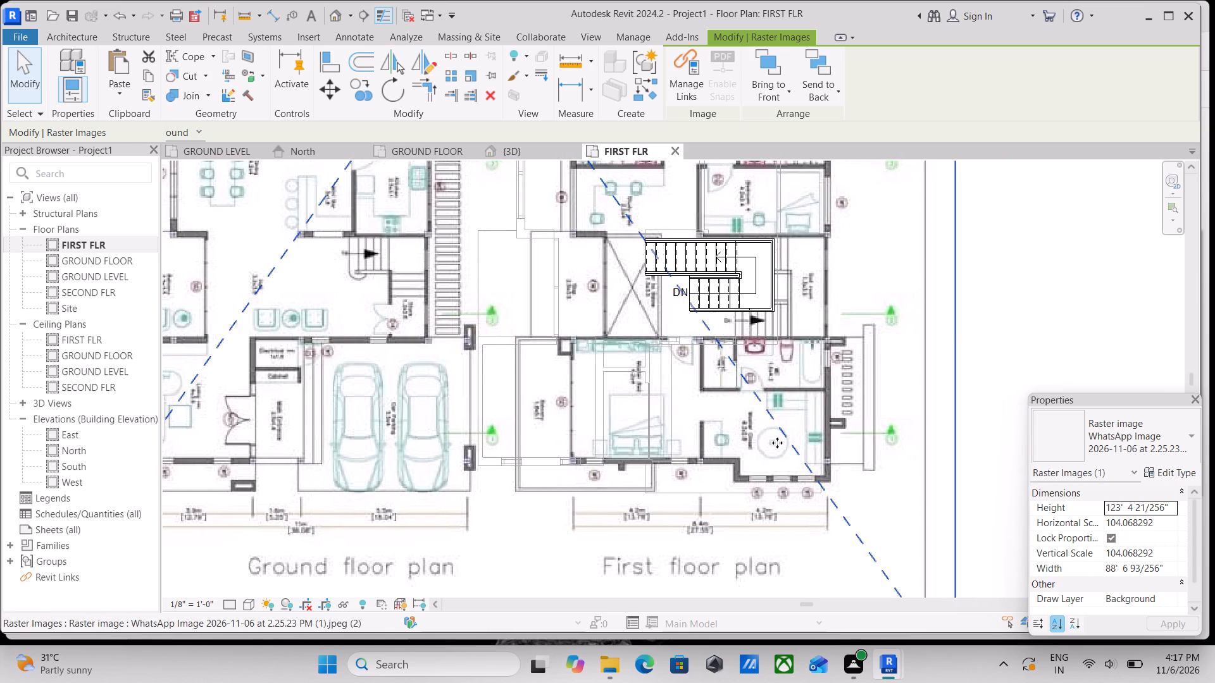
key("Left")
key("Left")
key("Left")
key("Left")
key("Left")
key("Left")
key("Left")
key("Left")
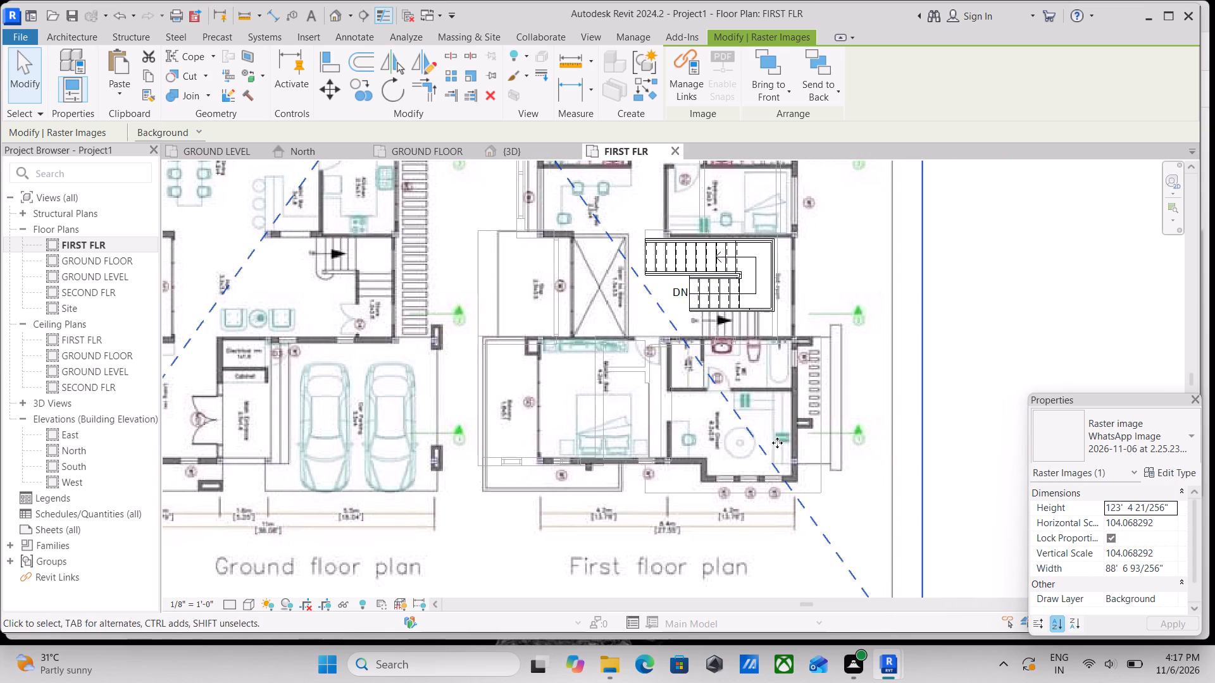
key("Left")
key("Left")
key("Left")
key("Left")
key("Left")
key("Left")
key("Left")
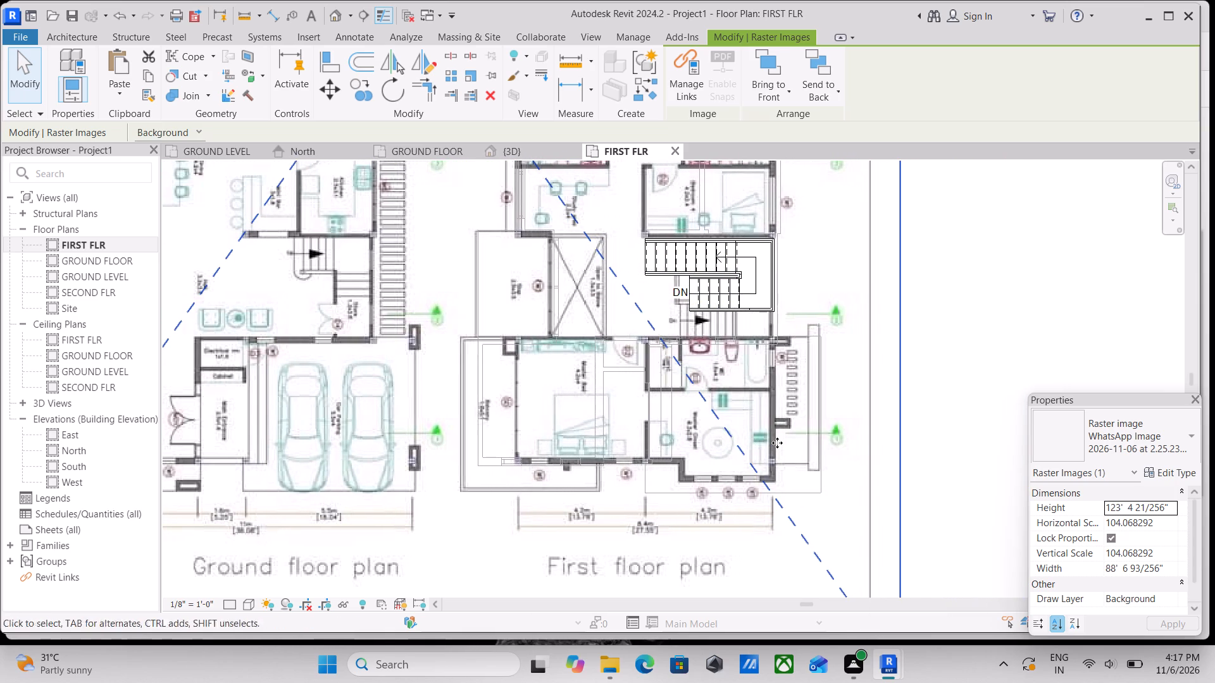
key("Left")
key("Left")
key("Left")
key("Left")
key("Left")
key("Left")
key("Left")
key("Left")
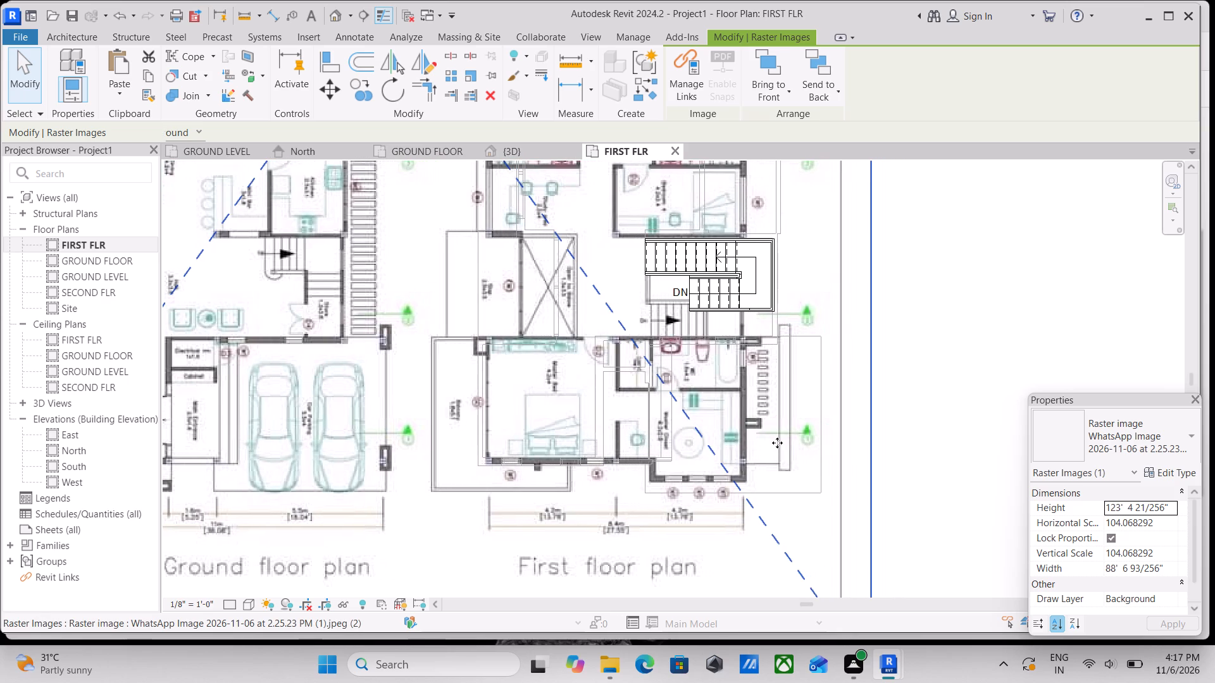
key("Left")
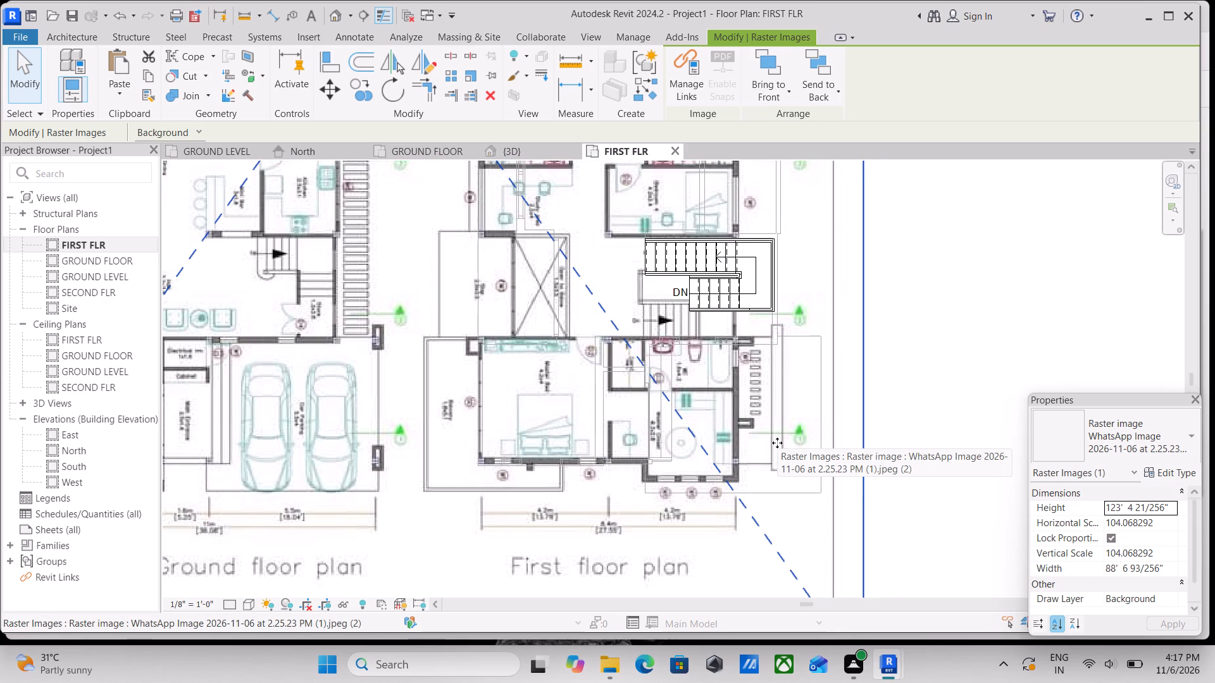
Examine how the first floor plan overlays the building outline from the staircase up to the bedrooms at the rear.
middle_click_drag(724, 448, 720, 571)
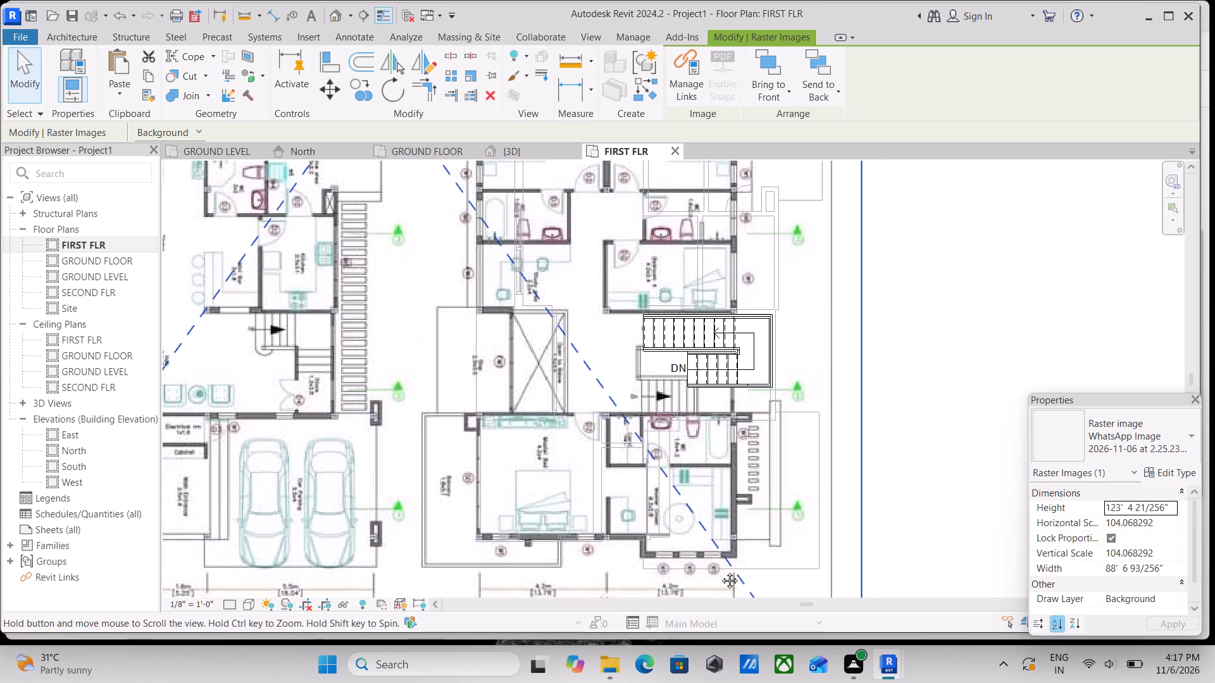
middle_click_drag(720, 571, 720, 574)
scroll(715, 448, "up", 5)
middle_click_drag(702, 404, 726, 503)
scroll(685, 427, "down", 1)
middle_click_drag(685, 427, 694, 463)
scroll(741, 421, "up", 2)
scroll(630, 422, "up", 2)
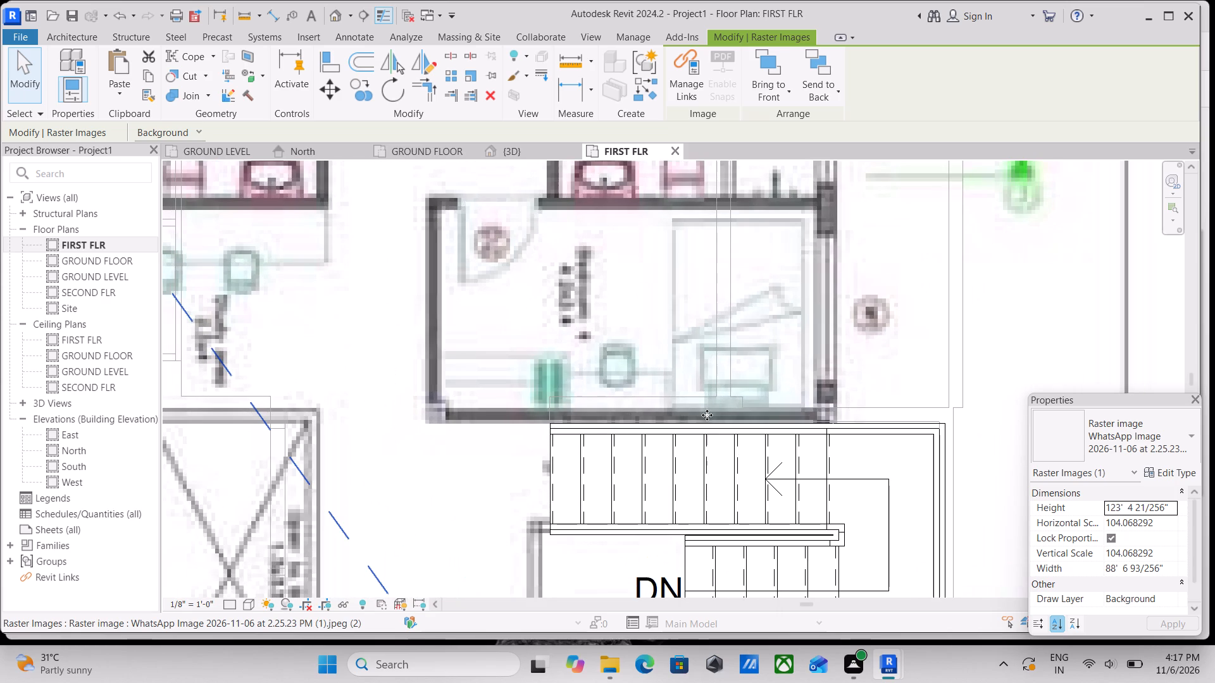
scroll(587, 426, "down", 2)
middle_click_drag(590, 428, 665, 460)
scroll(690, 460, "down", 3)
middle_click_drag(645, 457, 690, 505)
scroll(606, 438, "down", 2)
middle_click_drag(606, 442, 664, 575)
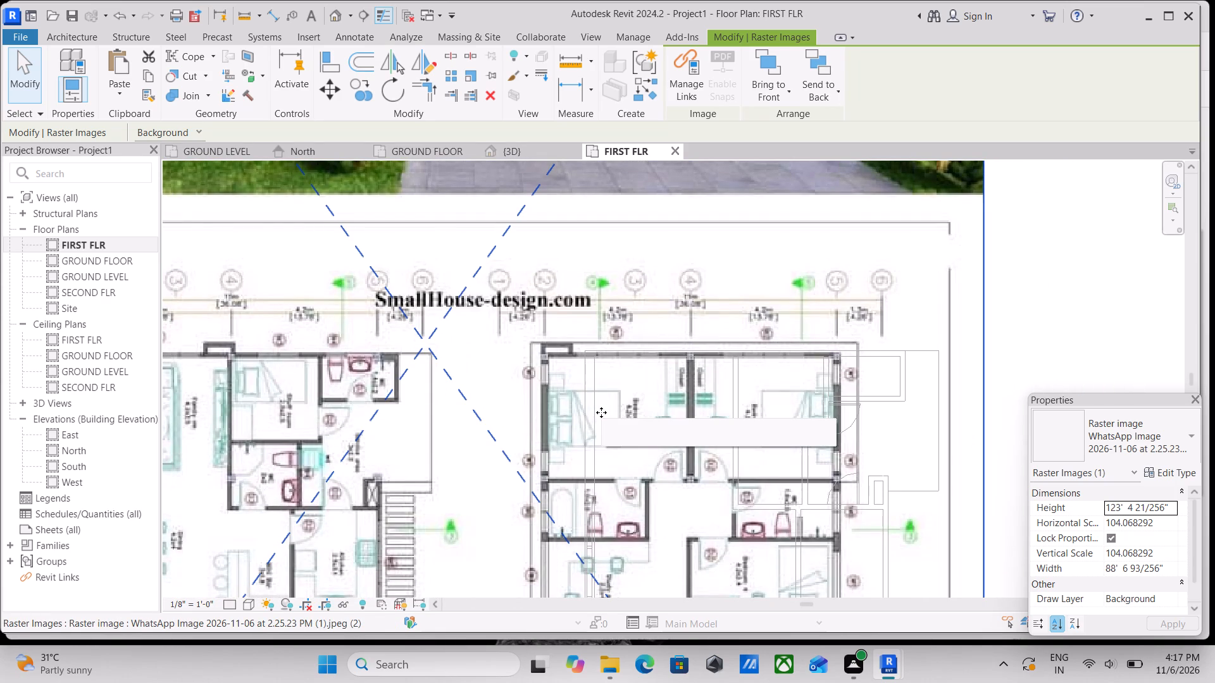
Start a wall on the FIRST FLR level using the basic wall type EXTERIOR WALL 9".
type("WA")
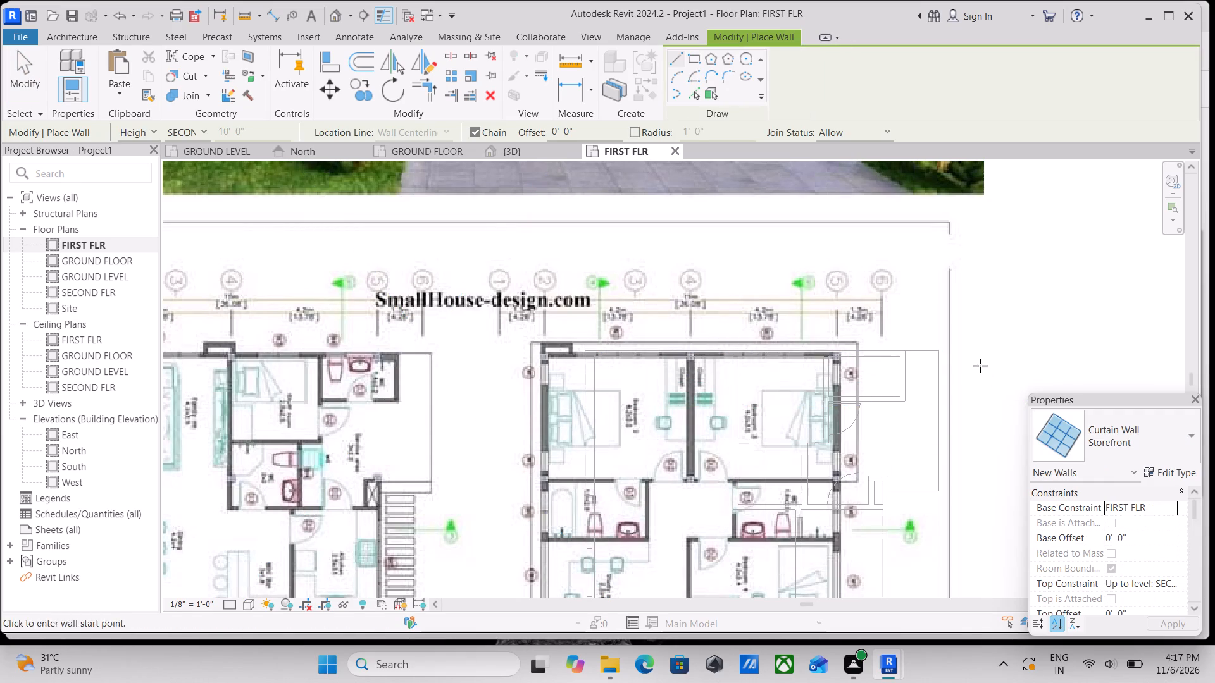
left_click(1164, 426)
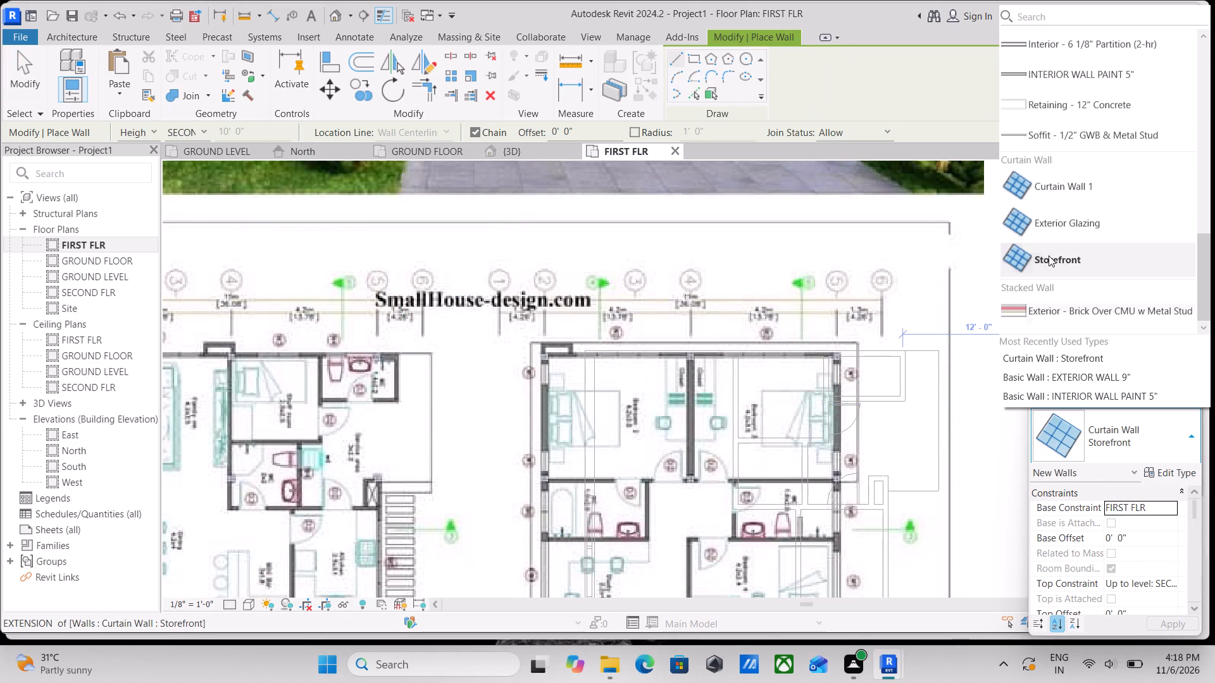
scroll(1107, 180, "up", 4)
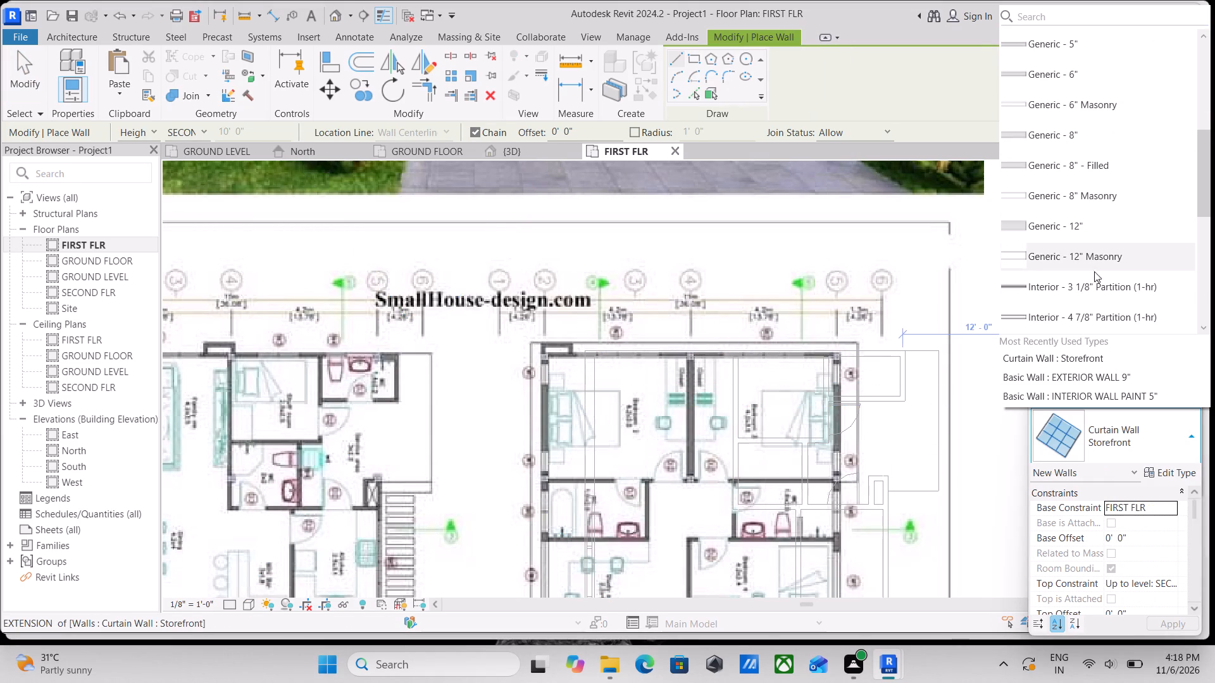
scroll(1077, 308, "up", 2)
scroll(1075, 278, "down", 1)
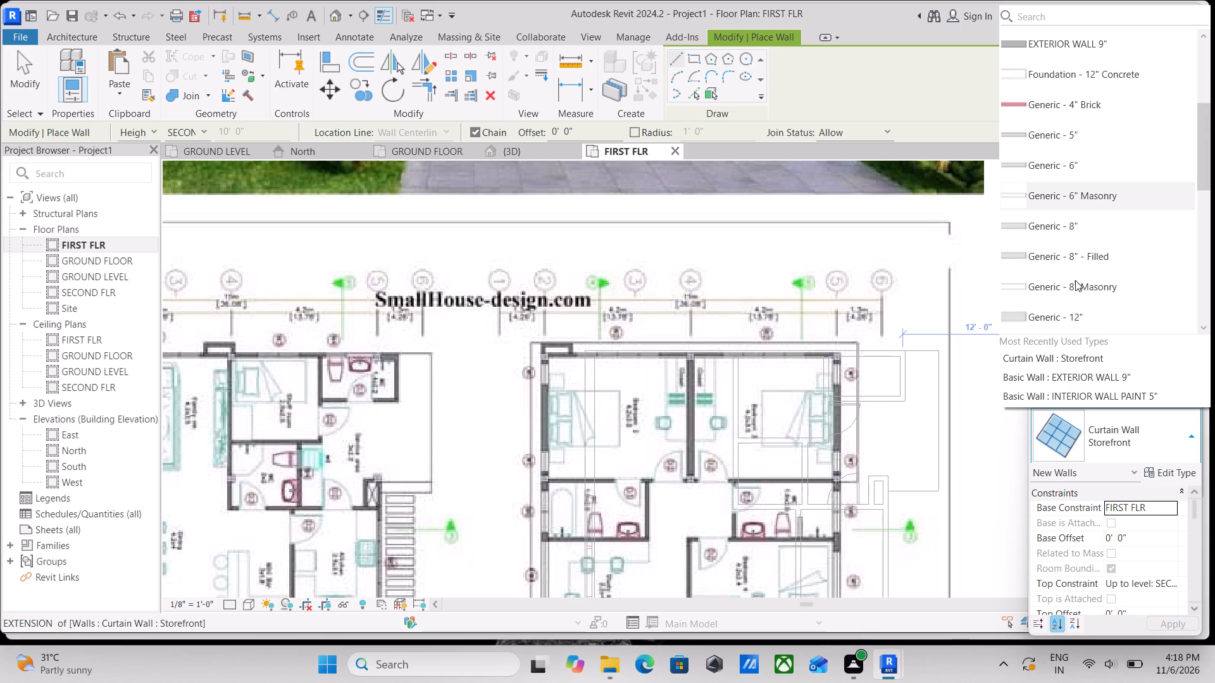
scroll(1090, 282, "down", 4)
scroll(1090, 282, "up", 15)
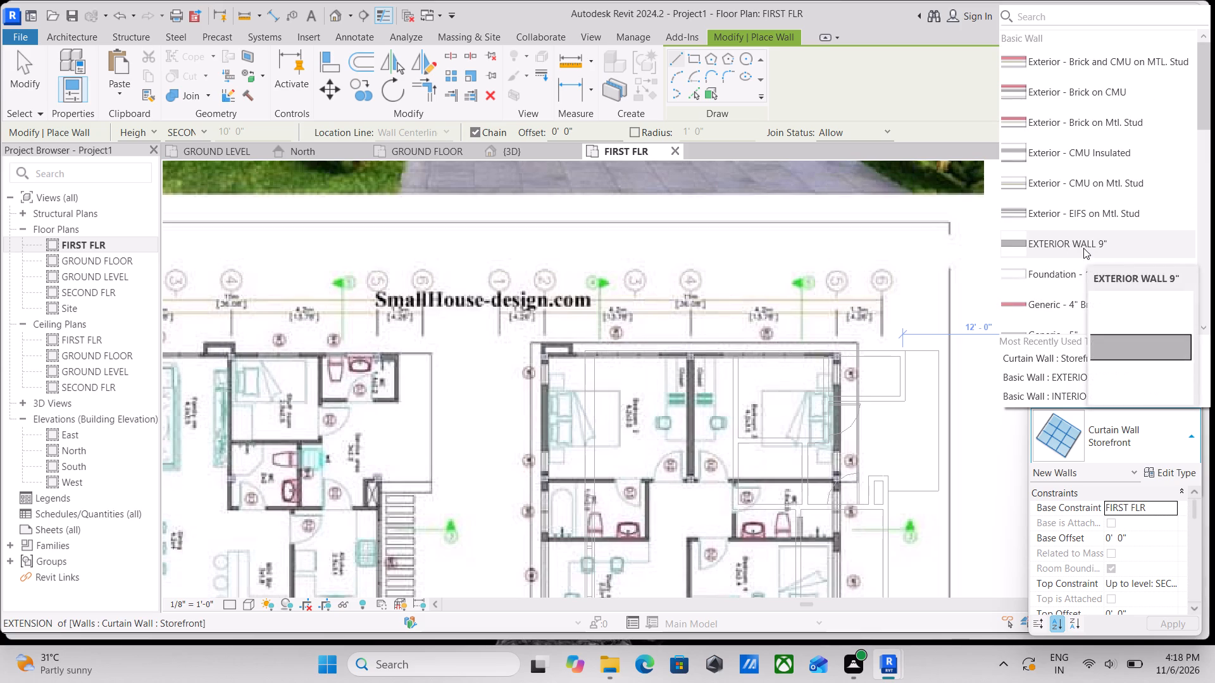
left_click(1081, 242)
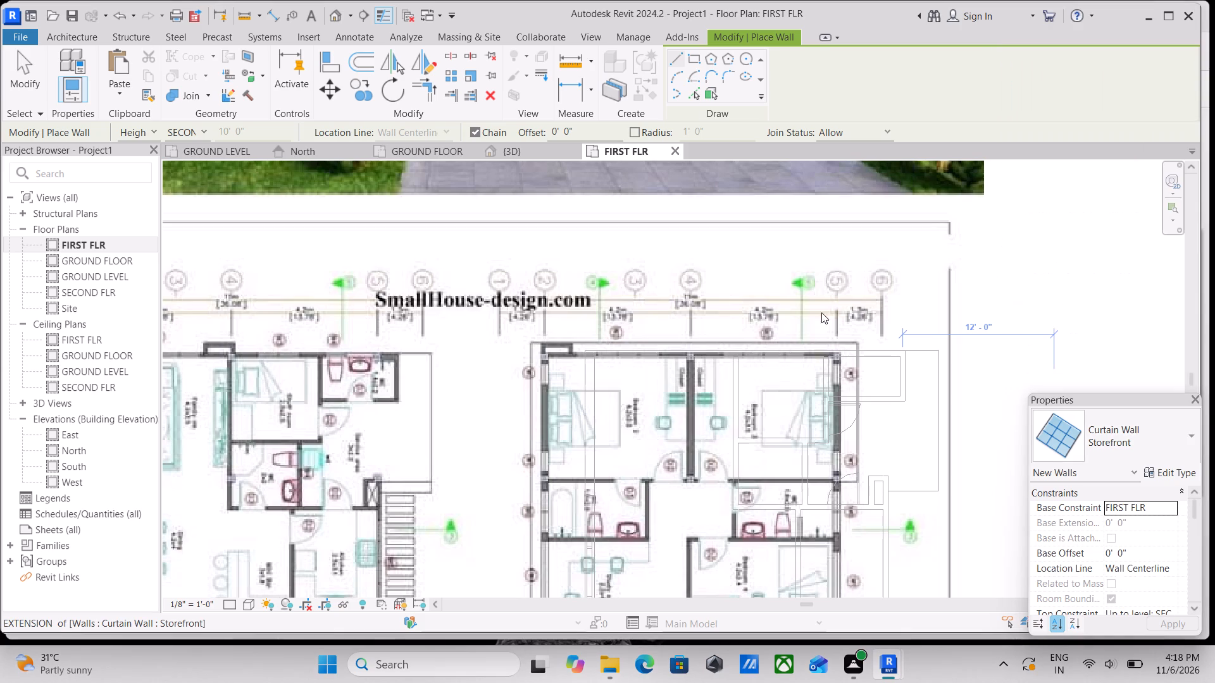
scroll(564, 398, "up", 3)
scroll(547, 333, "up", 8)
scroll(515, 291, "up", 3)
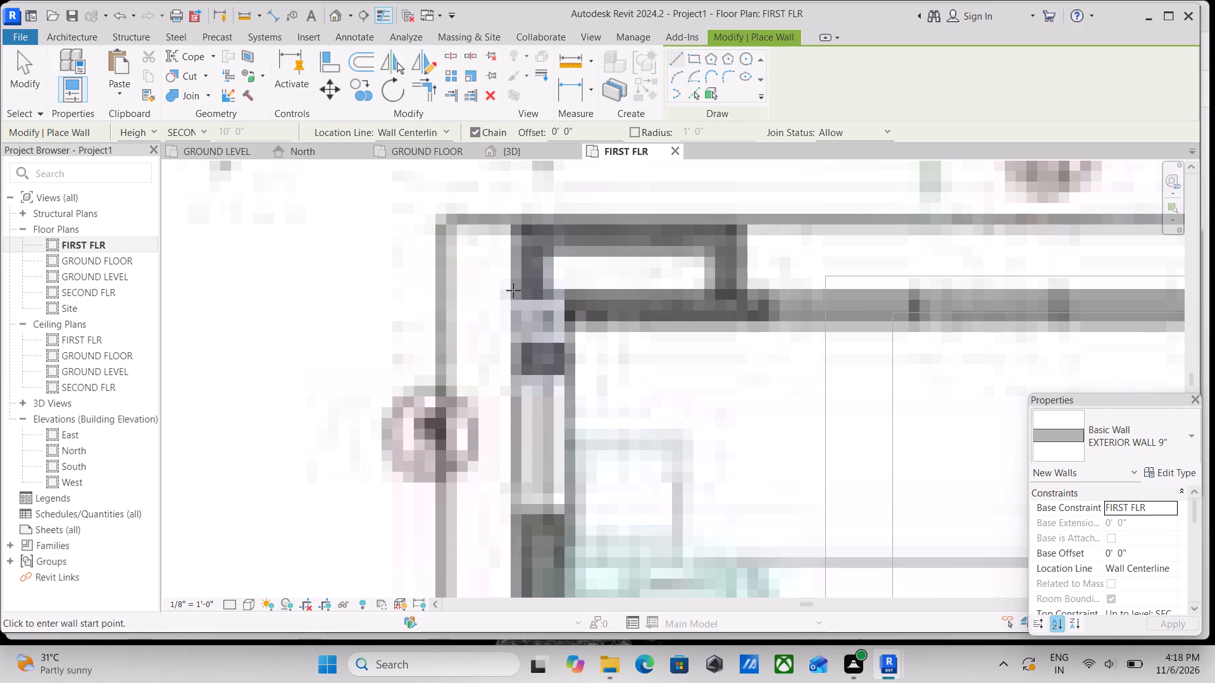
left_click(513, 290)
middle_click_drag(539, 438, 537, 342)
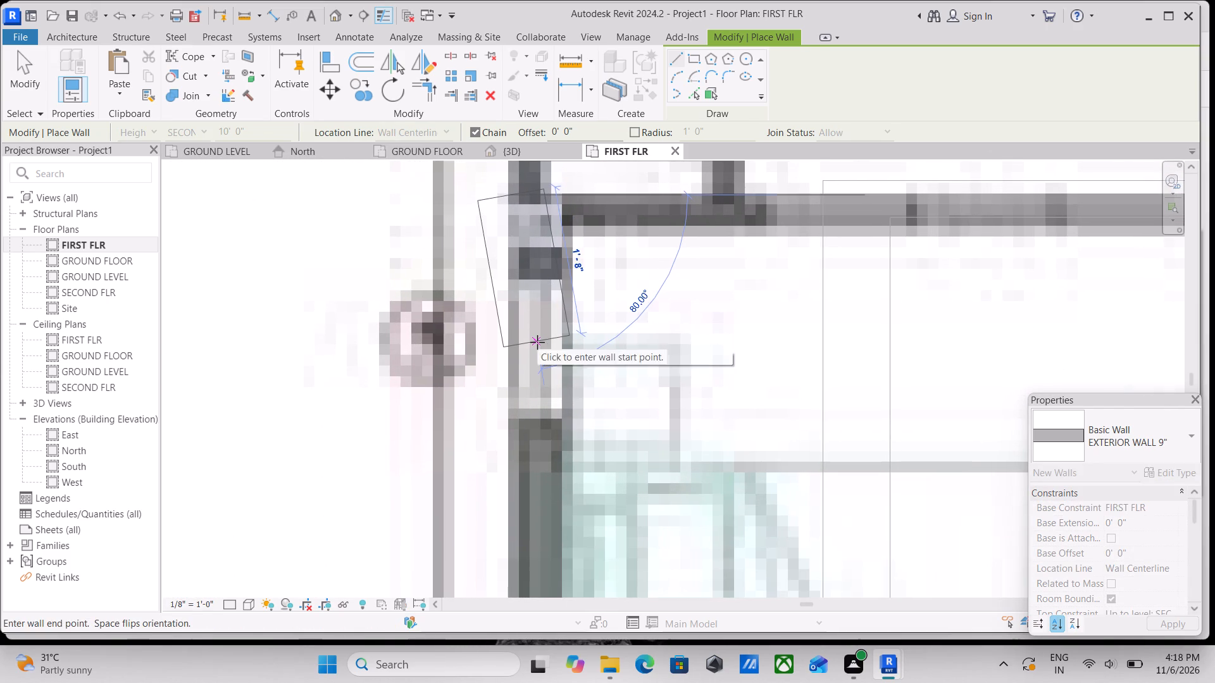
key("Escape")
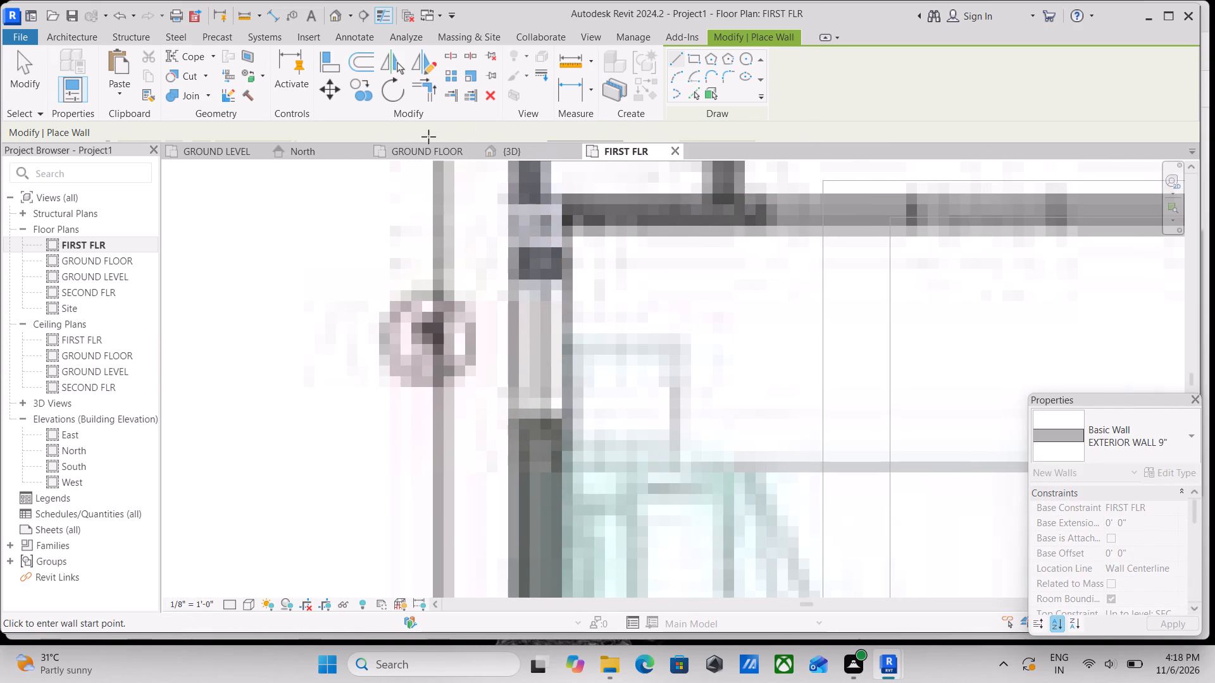
Set the new wall's location line to Finish Face: Interior.
left_click(444, 135)
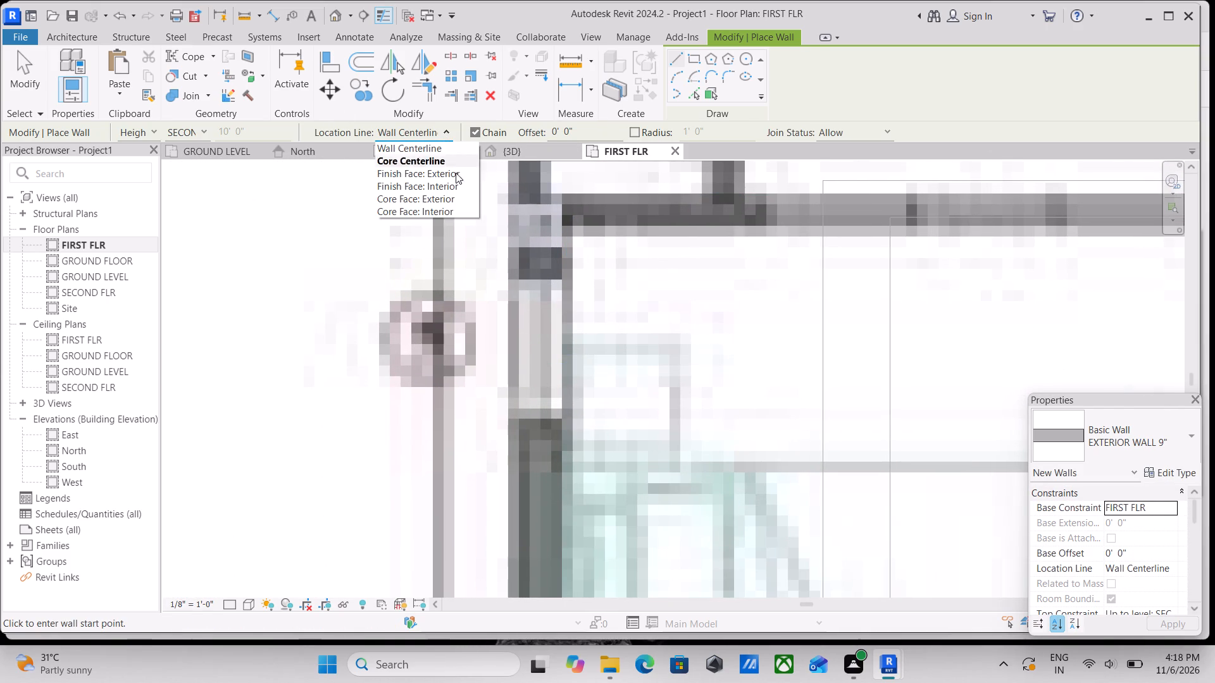
left_click(458, 183)
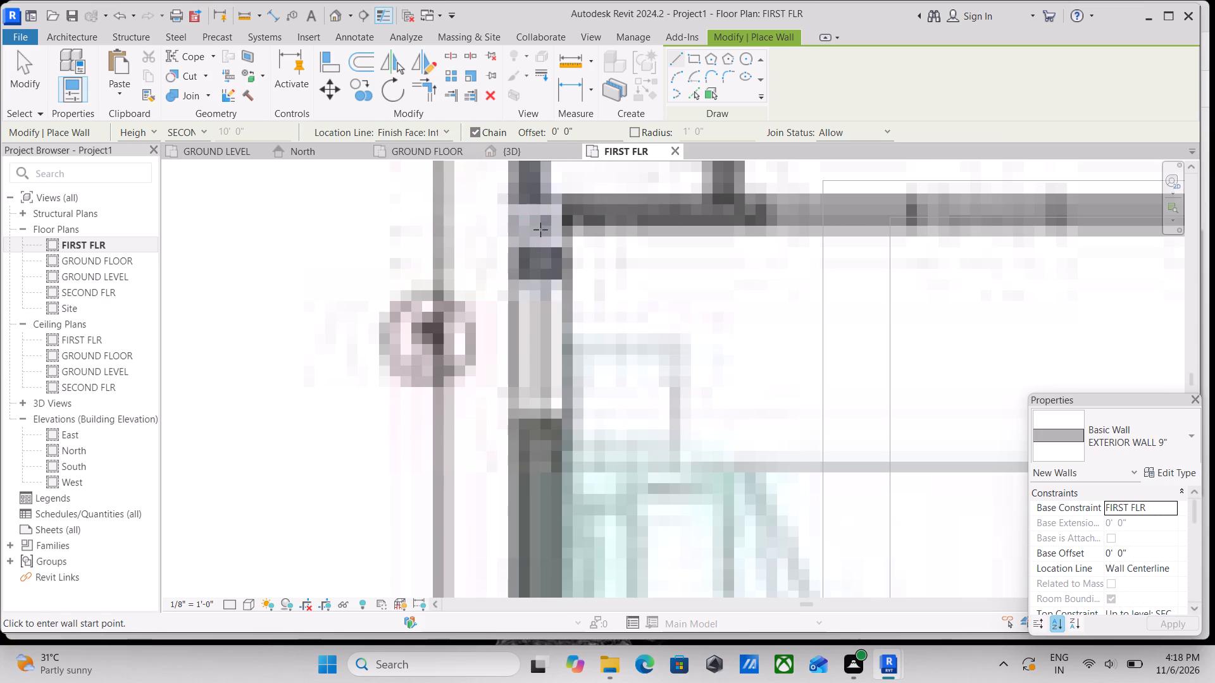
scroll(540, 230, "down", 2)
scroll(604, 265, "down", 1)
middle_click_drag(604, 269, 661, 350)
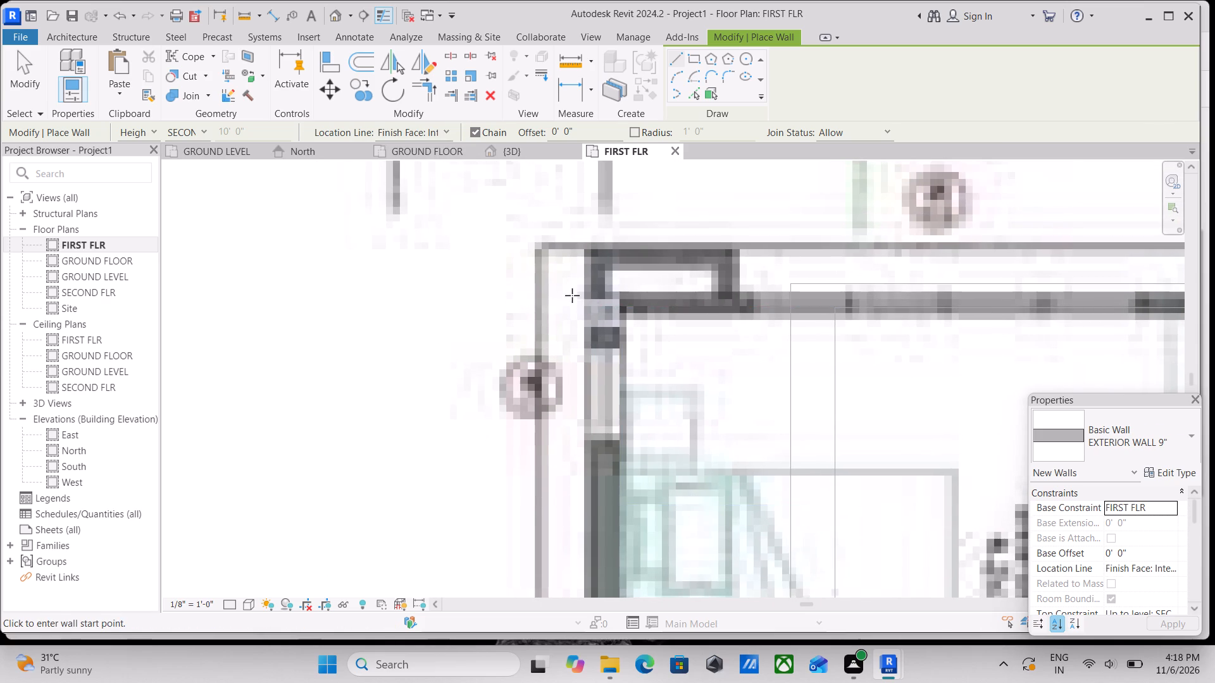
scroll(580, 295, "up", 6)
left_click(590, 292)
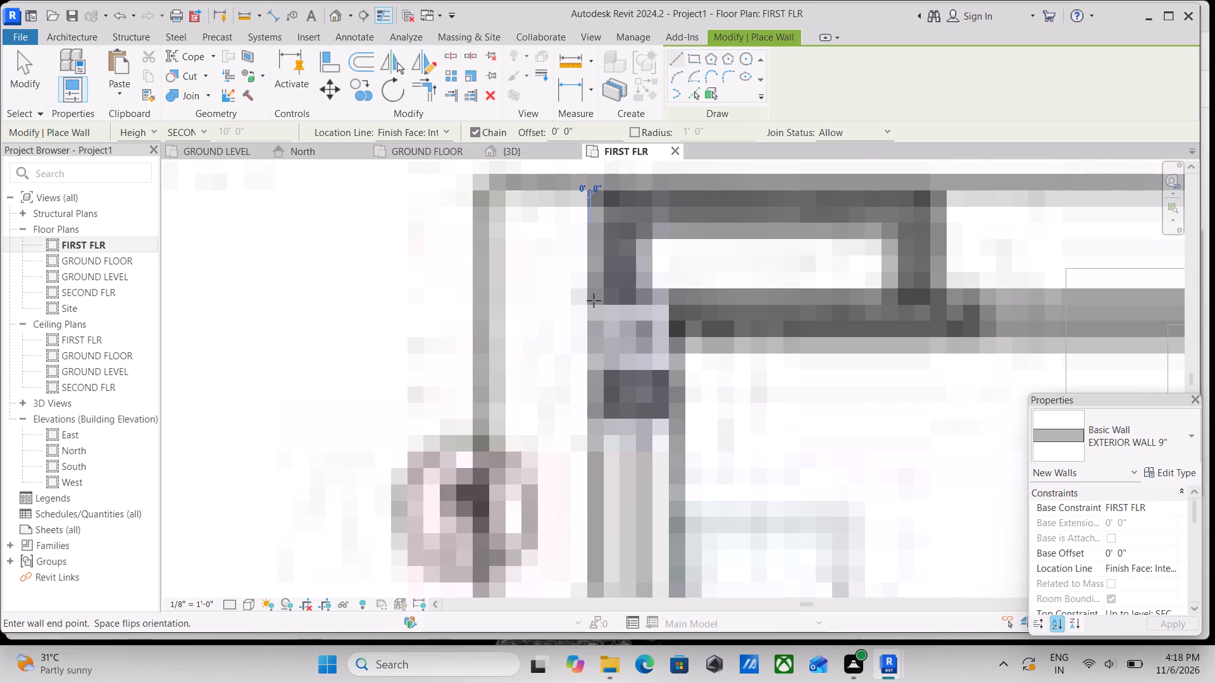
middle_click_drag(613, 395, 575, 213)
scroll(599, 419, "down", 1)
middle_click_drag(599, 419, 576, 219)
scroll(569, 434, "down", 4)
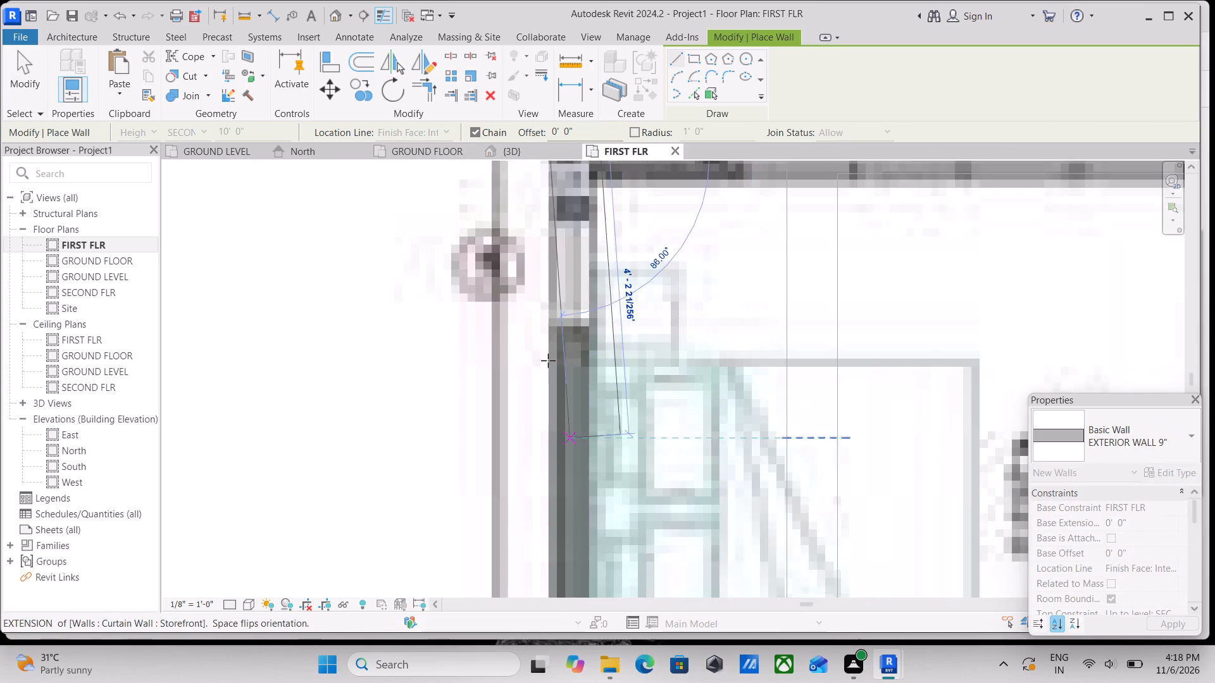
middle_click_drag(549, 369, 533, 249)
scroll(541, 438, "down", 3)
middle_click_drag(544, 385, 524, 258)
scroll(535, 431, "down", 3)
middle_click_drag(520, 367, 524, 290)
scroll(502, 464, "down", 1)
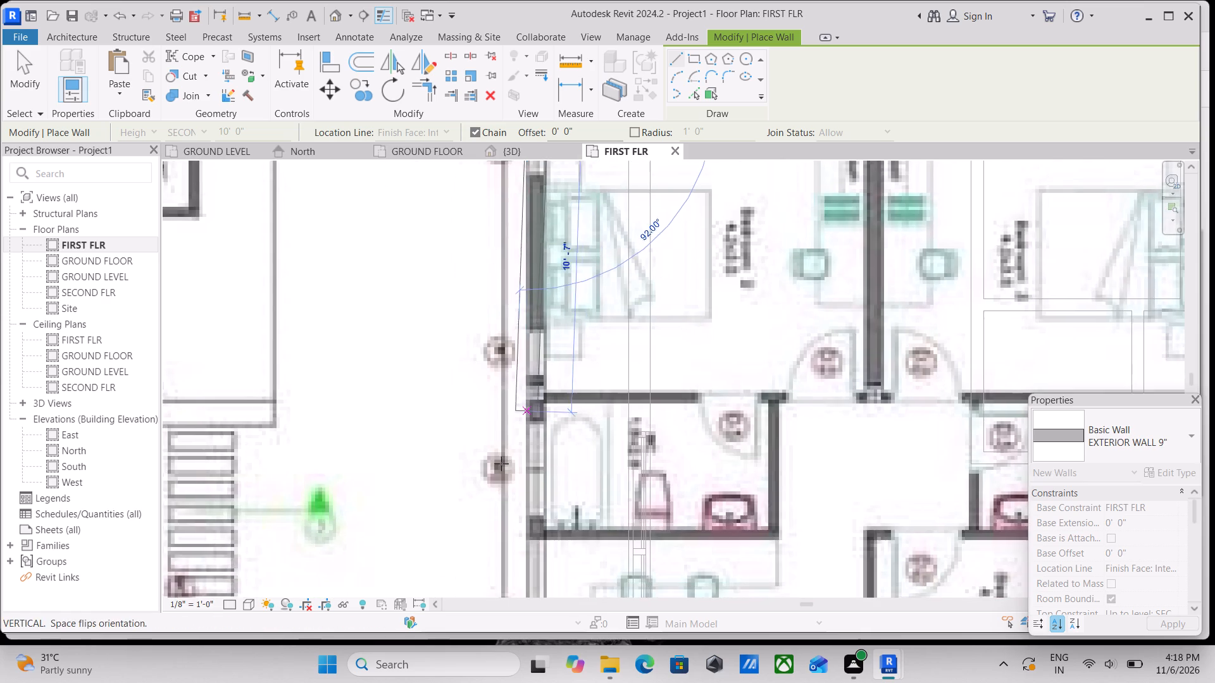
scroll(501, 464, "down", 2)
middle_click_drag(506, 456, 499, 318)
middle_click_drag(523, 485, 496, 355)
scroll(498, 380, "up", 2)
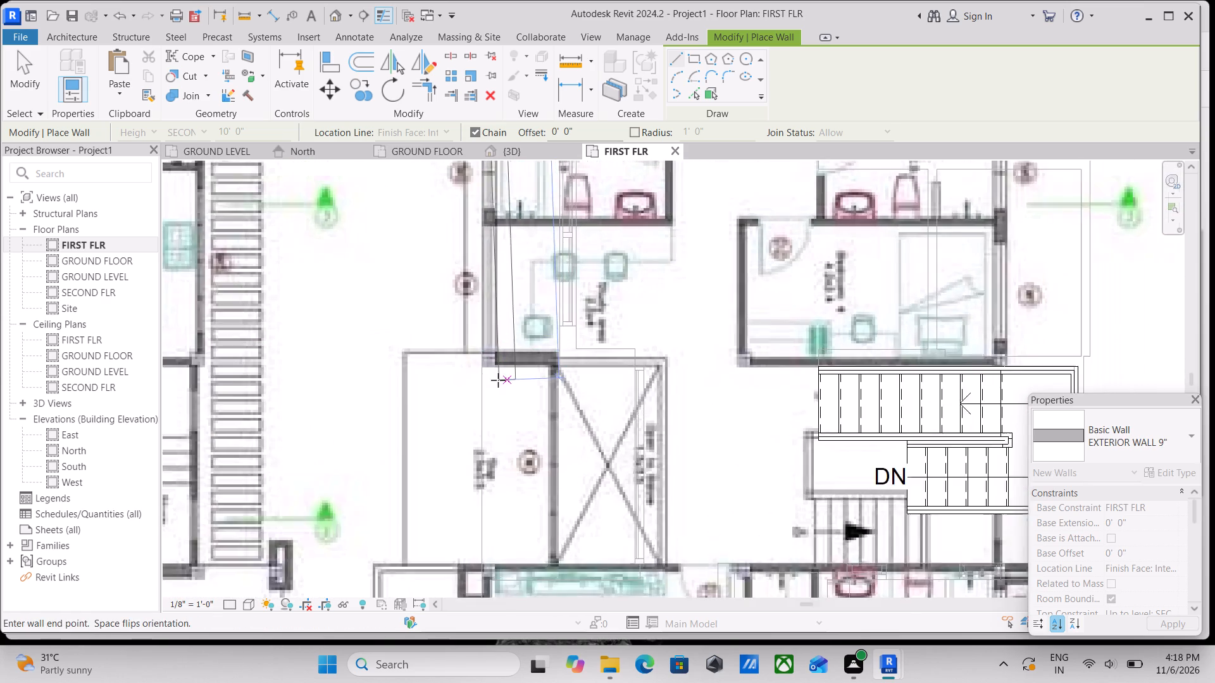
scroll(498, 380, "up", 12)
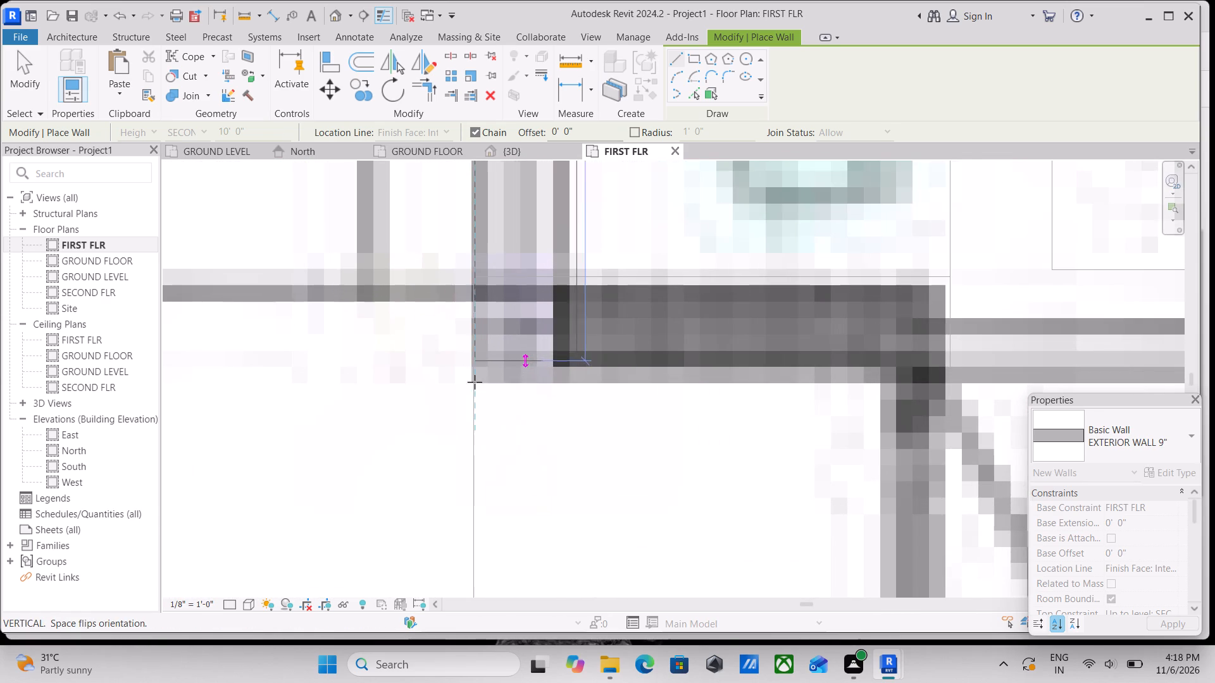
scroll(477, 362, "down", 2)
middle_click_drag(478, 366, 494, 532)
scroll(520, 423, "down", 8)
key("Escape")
Examine how the first floor plan image sits over the model, from the study area and master bedroom back to the rear bedrooms.
scroll(526, 425, "down", 4)
scroll(609, 398, "down", 1)
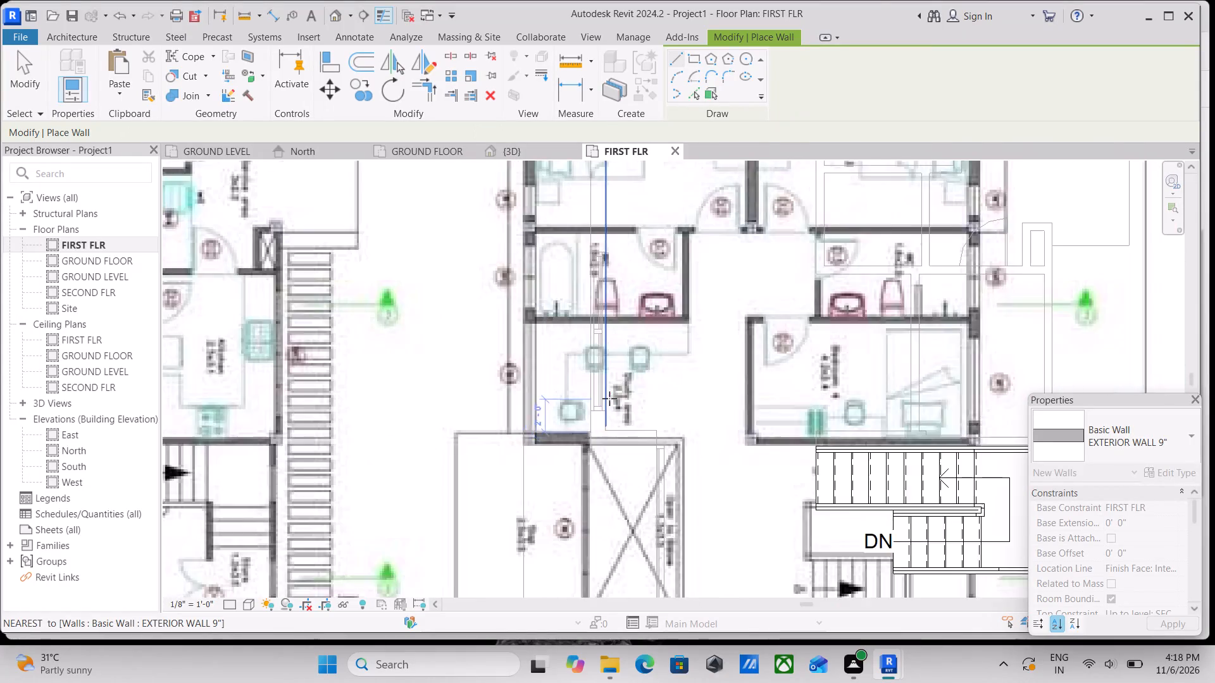
scroll(609, 398, "down", 3)
middle_click_drag(640, 407, 666, 429)
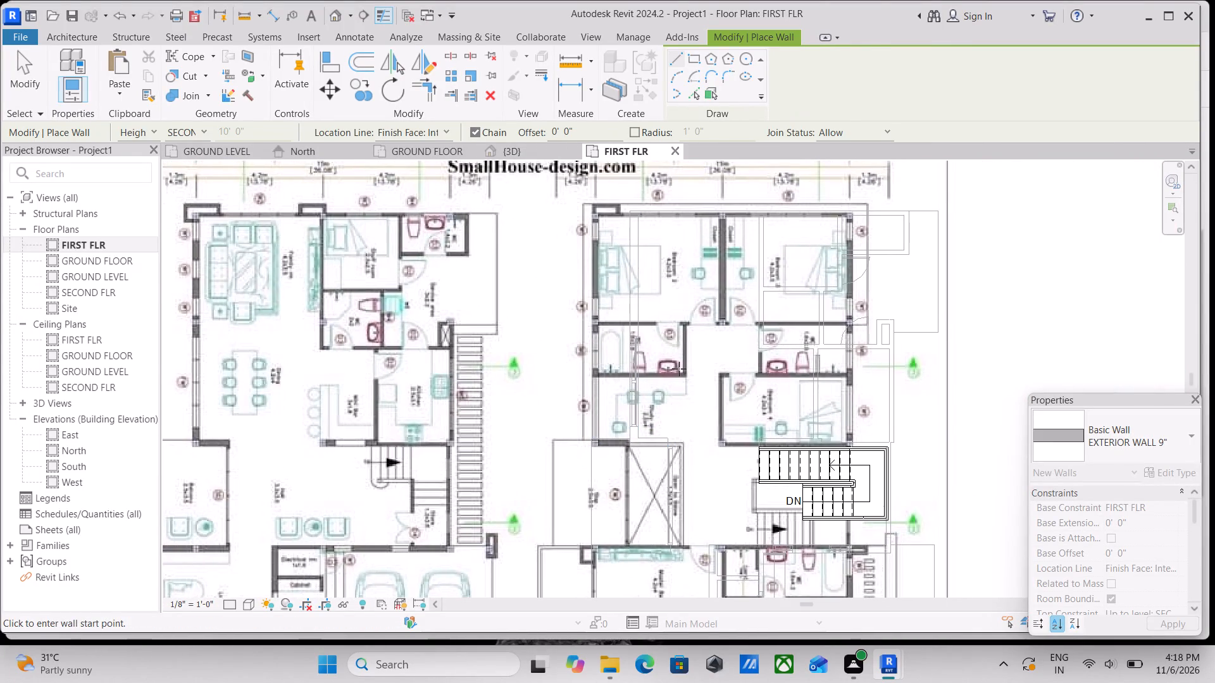
middle_click_drag(636, 428, 654, 336)
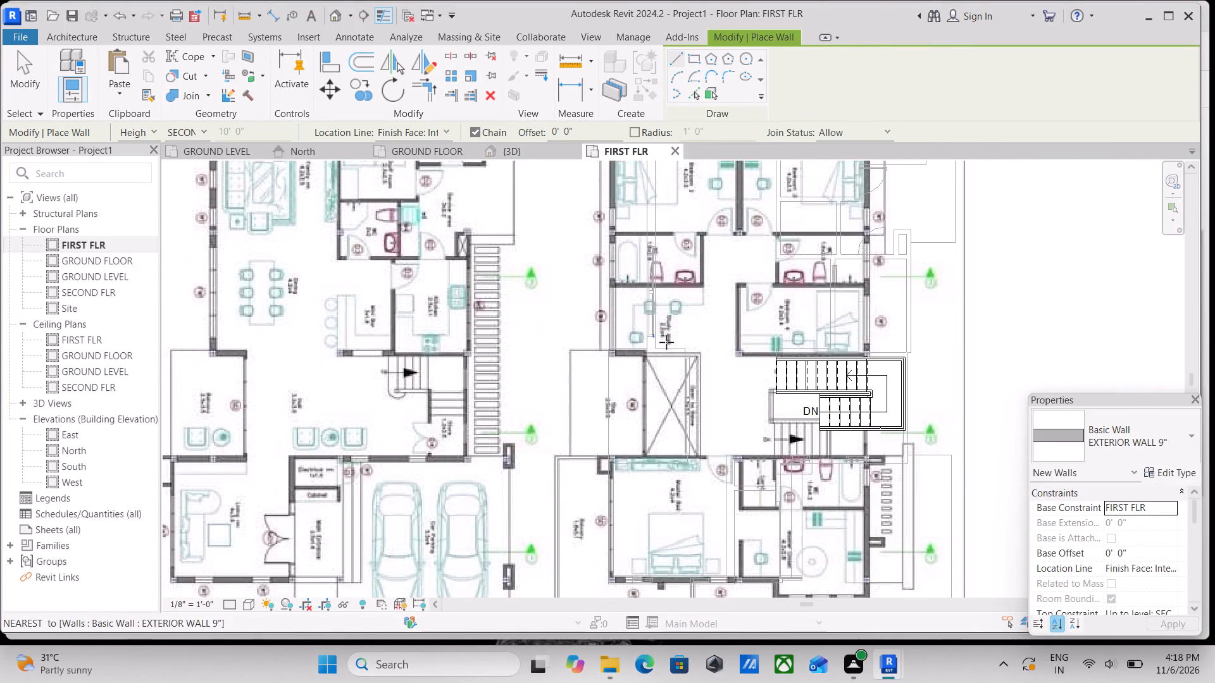
middle_click_drag(671, 452, 677, 363)
scroll(713, 521, "up", 4)
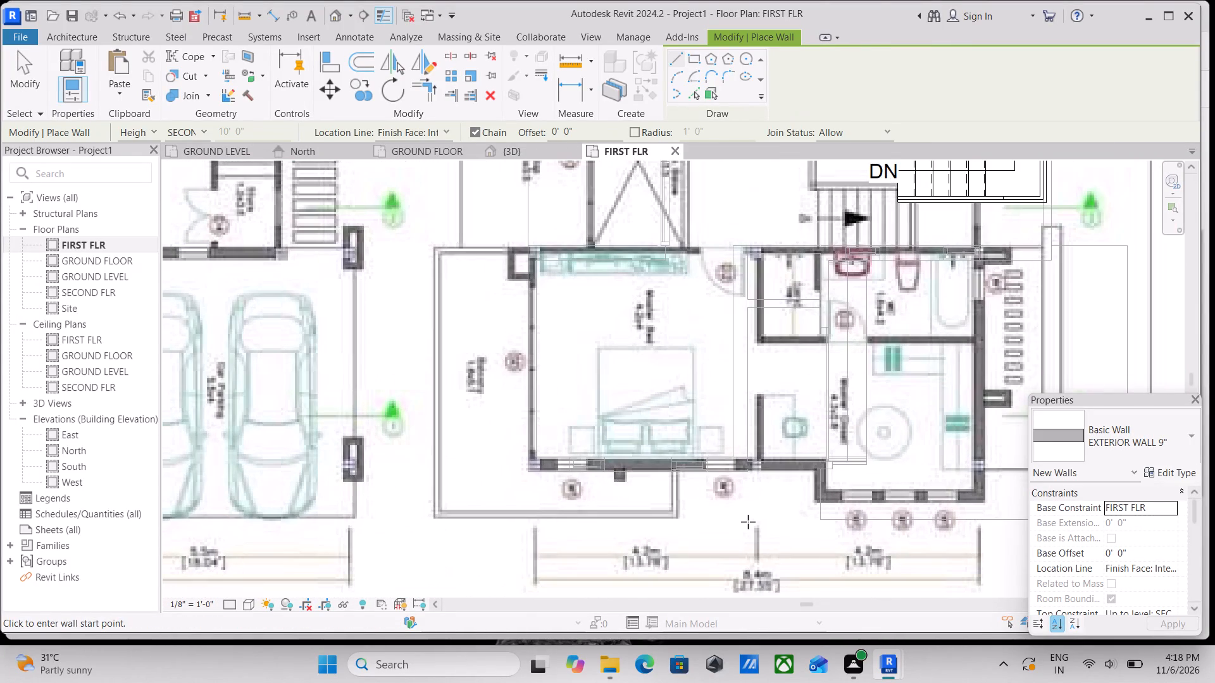
middle_click_drag(788, 515, 657, 503)
middle_click_drag(840, 536, 775, 548)
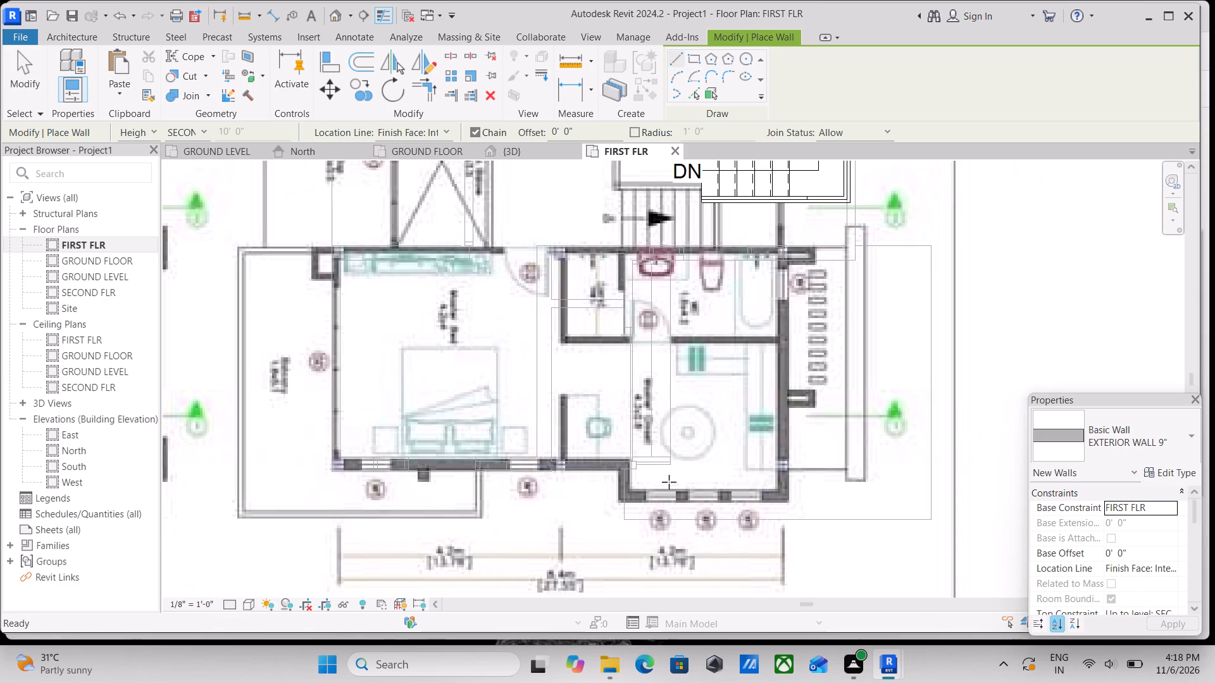
scroll(663, 381, "down", 1)
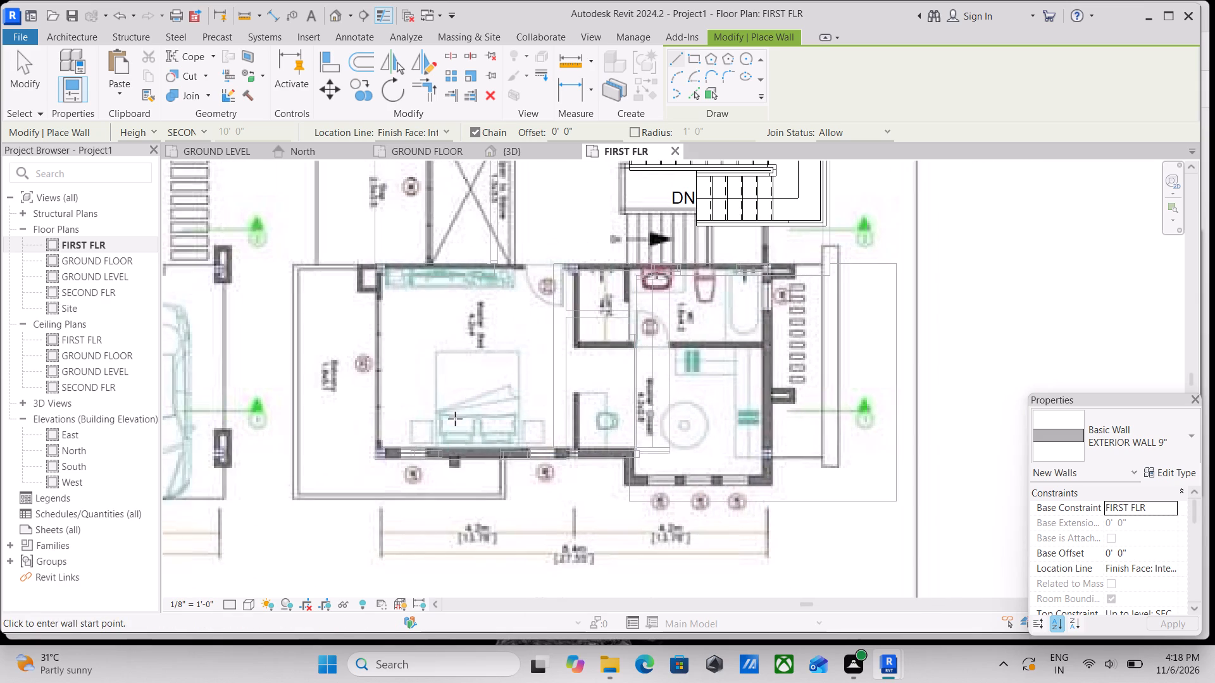
middle_click_drag(467, 429, 548, 536)
middle_click_drag(591, 483, 651, 570)
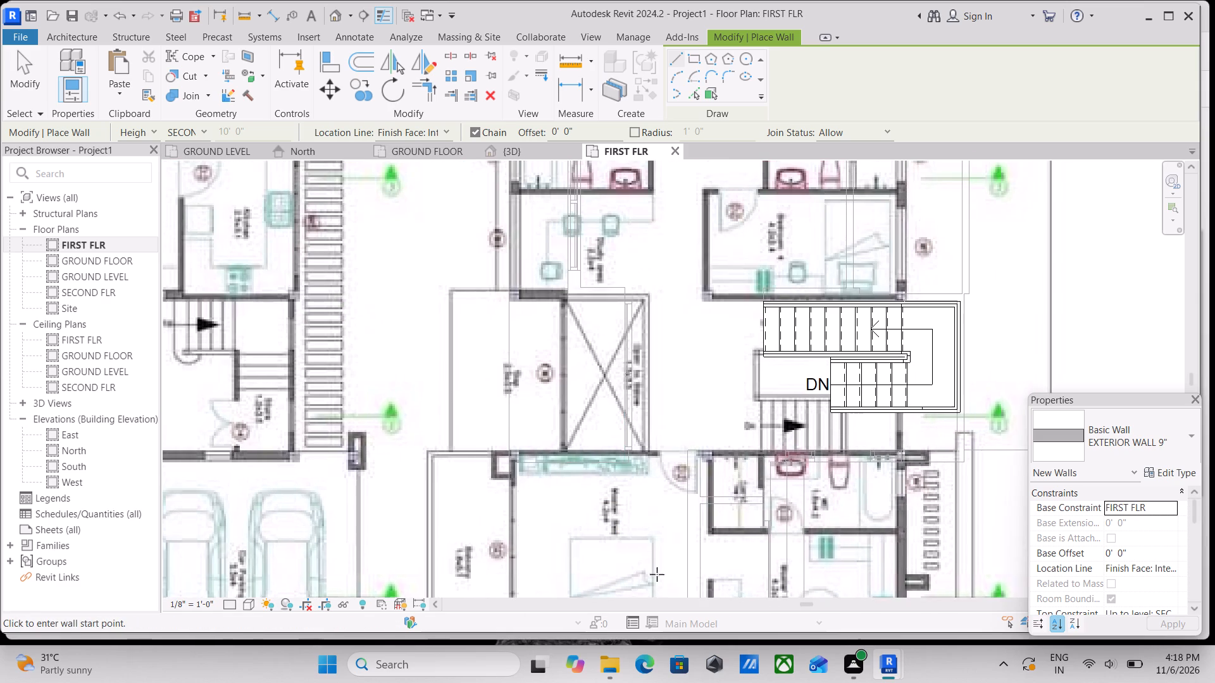
middle_click_drag(613, 399, 630, 427)
middle_click_drag(630, 427, 686, 509)
middle_click_drag(604, 351, 656, 482)
middle_click_drag(636, 398, 654, 453)
scroll(678, 236, "up", 5)
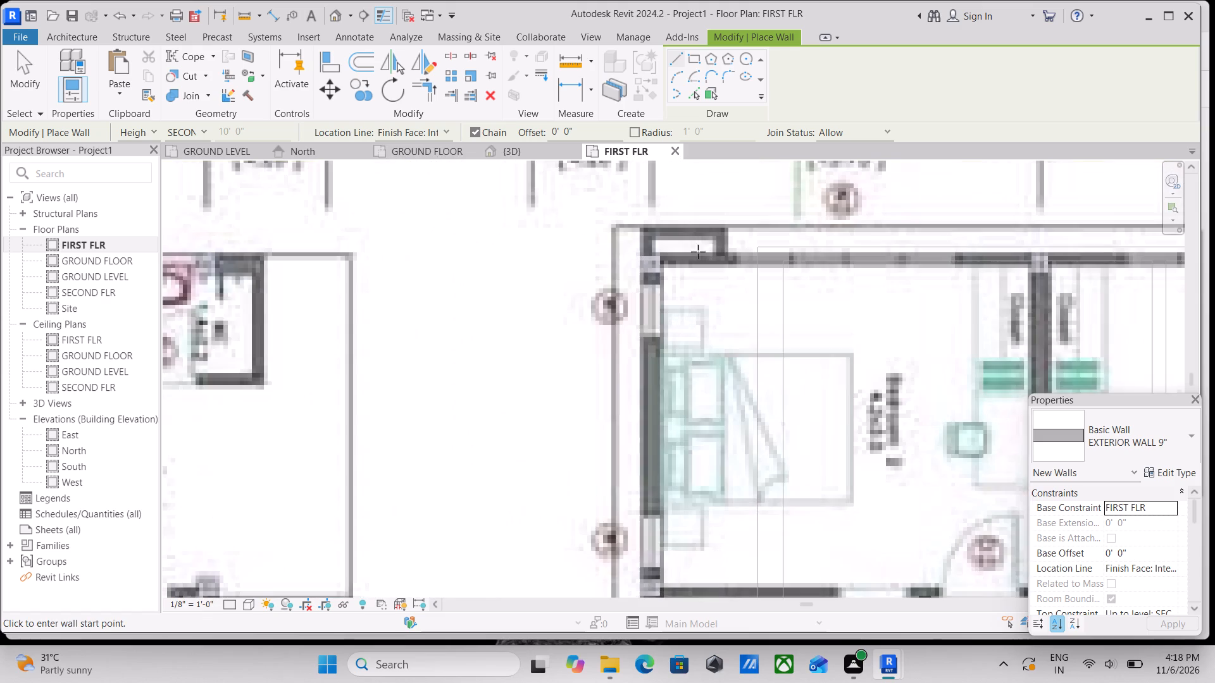
middle_click_drag(709, 252, 500, 278)
middle_click_drag(729, 293, 690, 296)
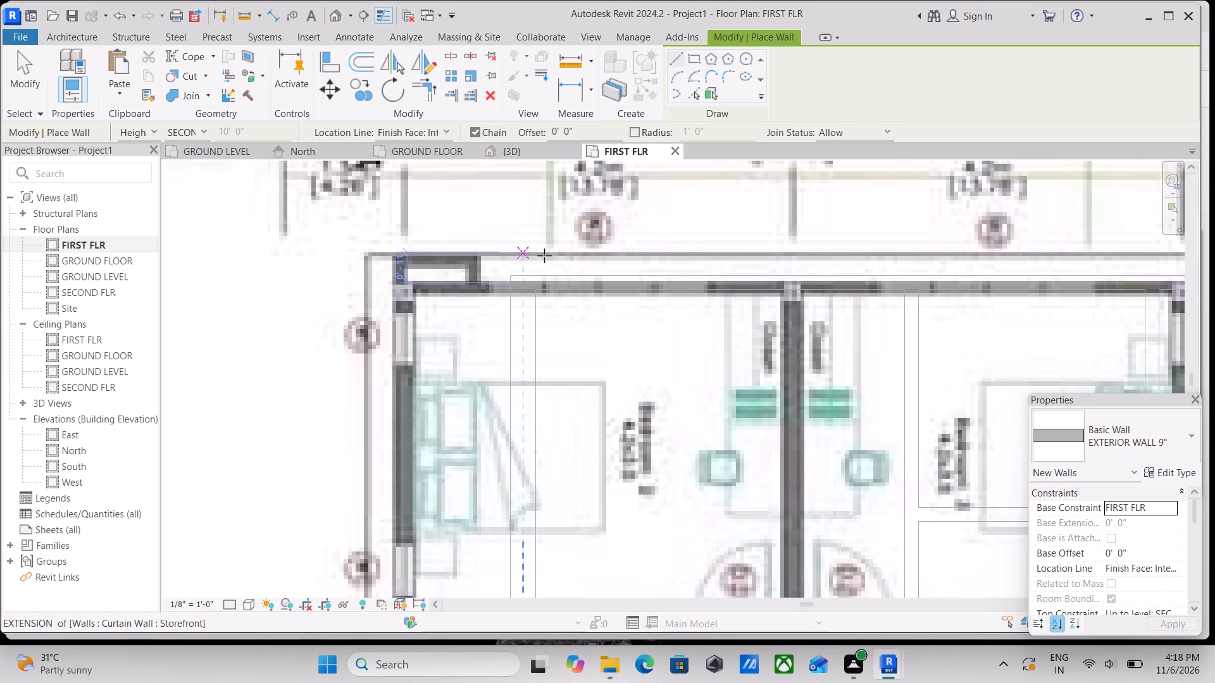
scroll(620, 278, "down", 2)
middle_click_drag(604, 281, 469, 311)
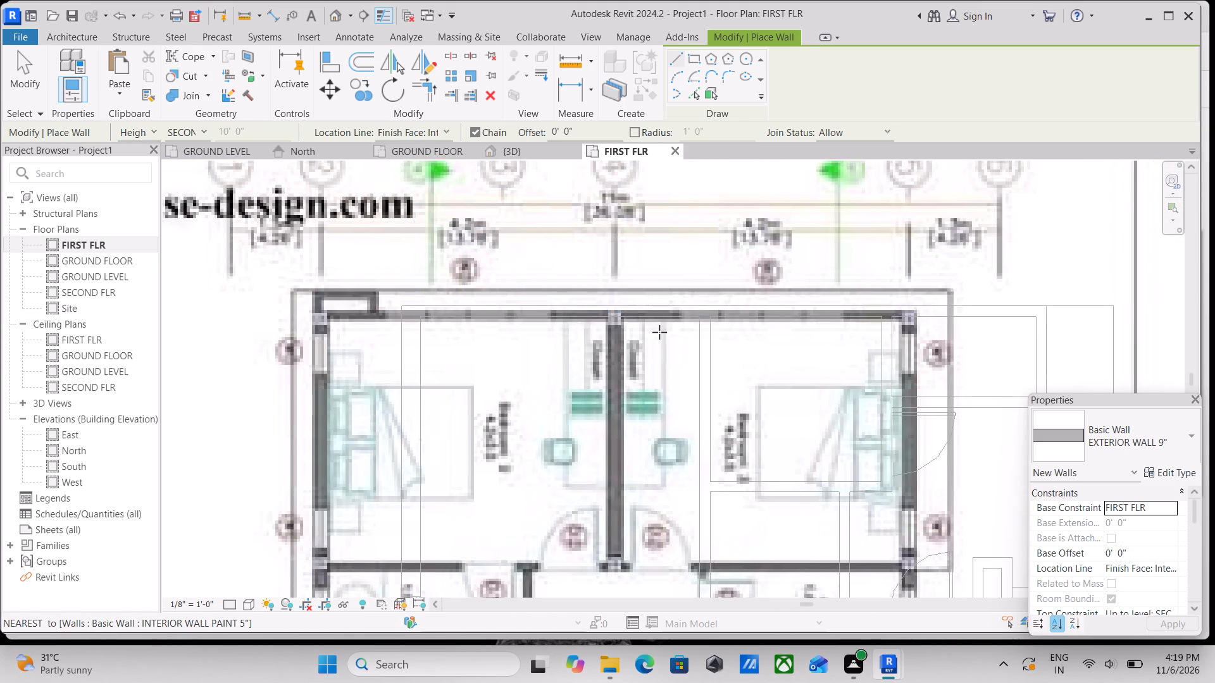
key("Escape")
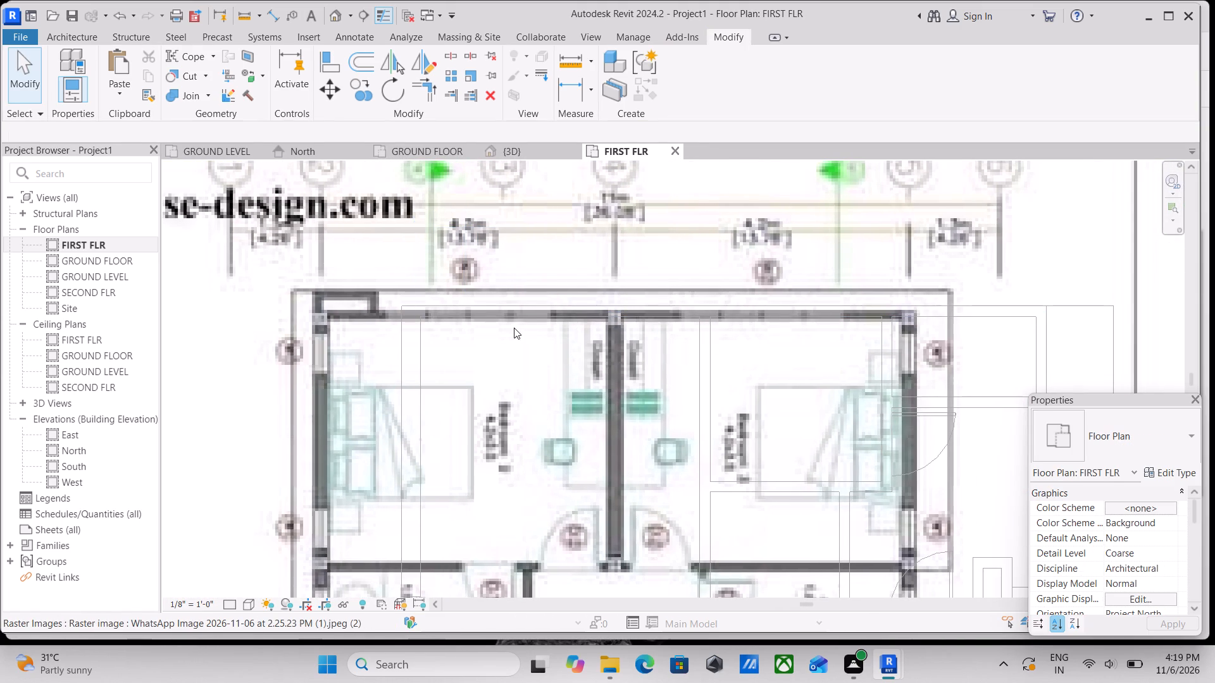
left_click(324, 365)
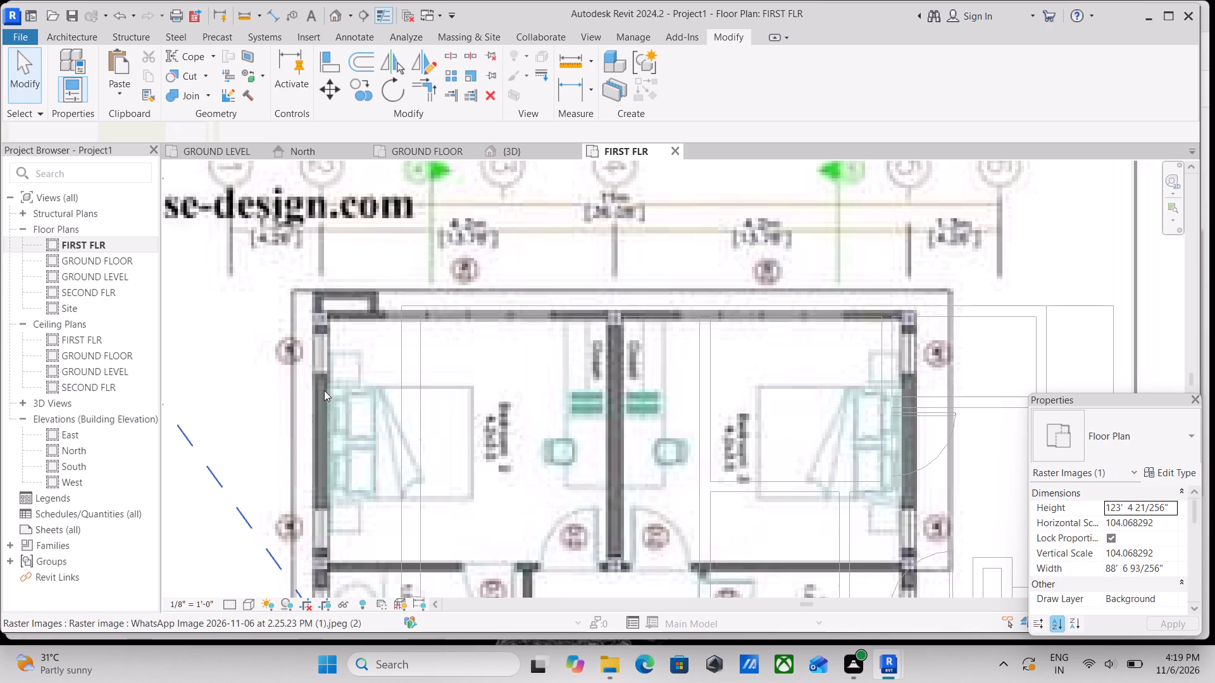
key("Escape")
Compare the plan image's outer walls with the underlying modelled walls along the staircase side, from bedroom 3 to the master closet.
scroll(892, 304, "down", 2)
middle_click_drag(892, 303, 838, 257)
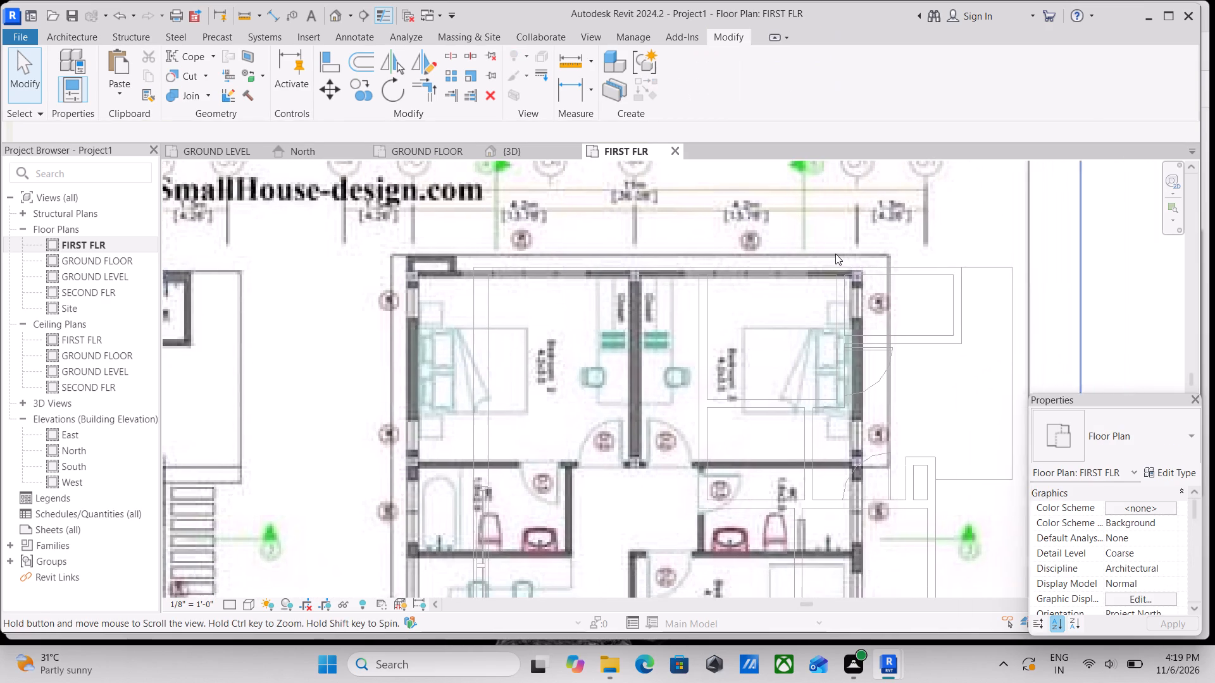
middle_click_drag(851, 320, 822, 257)
scroll(851, 327, "down", 2)
middle_click_drag(843, 323, 828, 262)
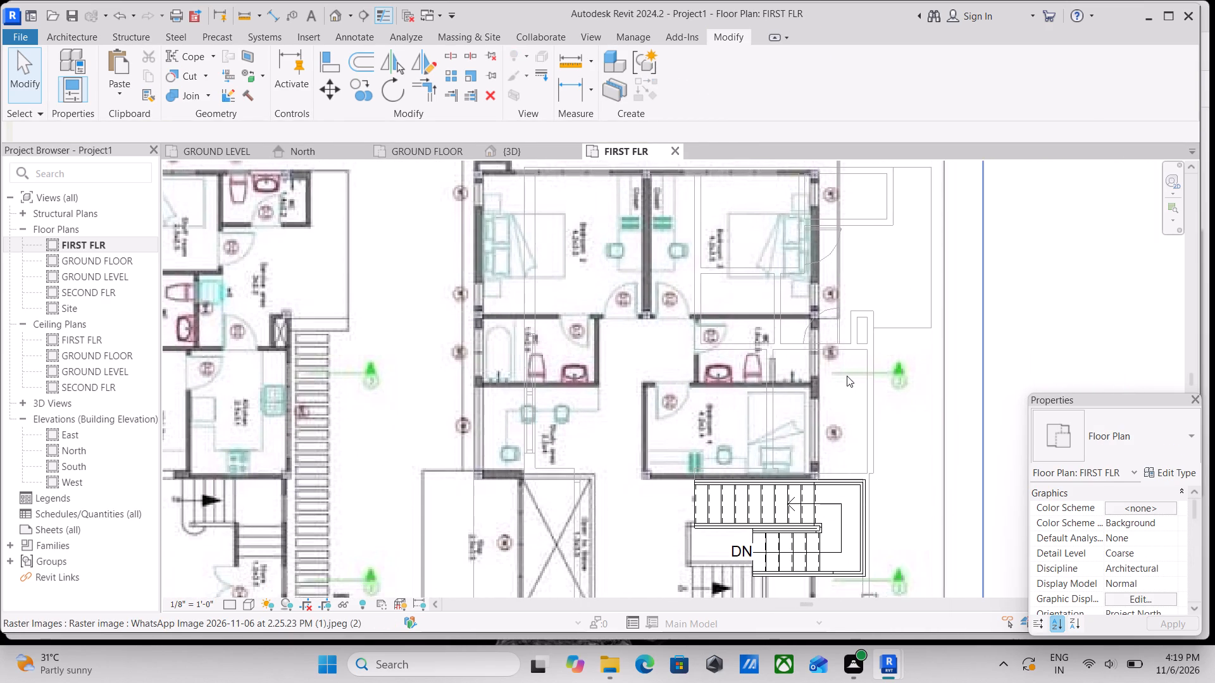
middle_click_drag(839, 373, 819, 295)
scroll(819, 294, "down", 3)
middle_click_drag(828, 376, 814, 287)
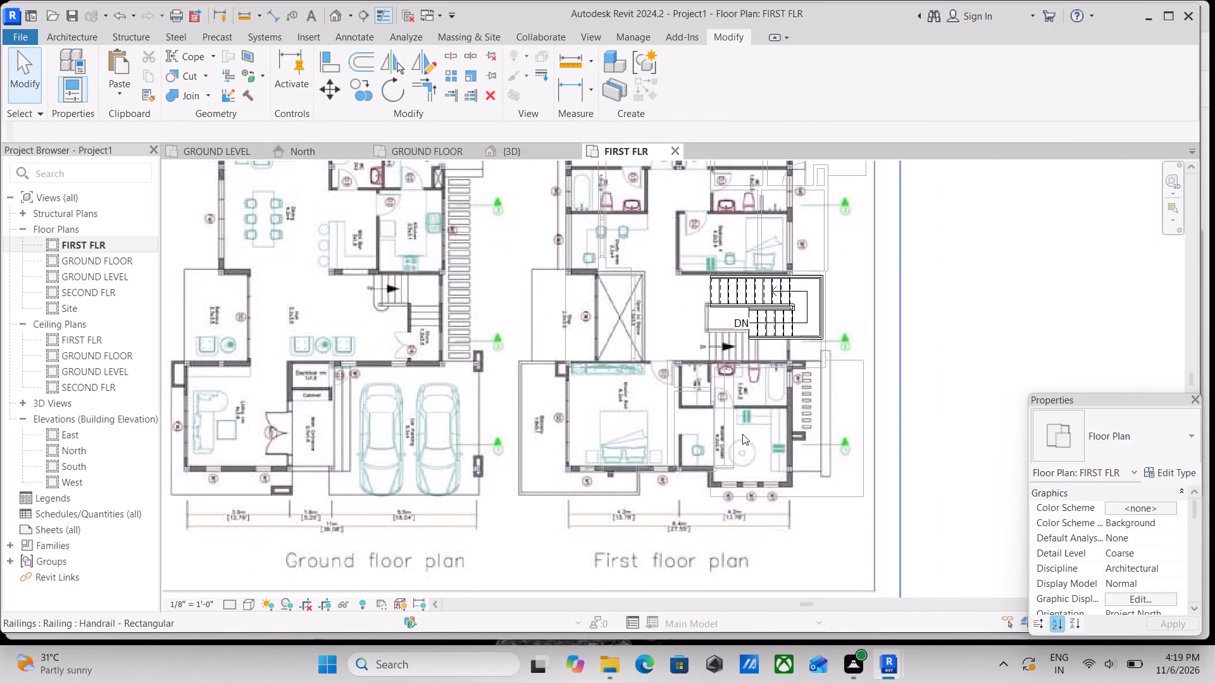
scroll(701, 463, "up", 8)
scroll(807, 429, "down", 3)
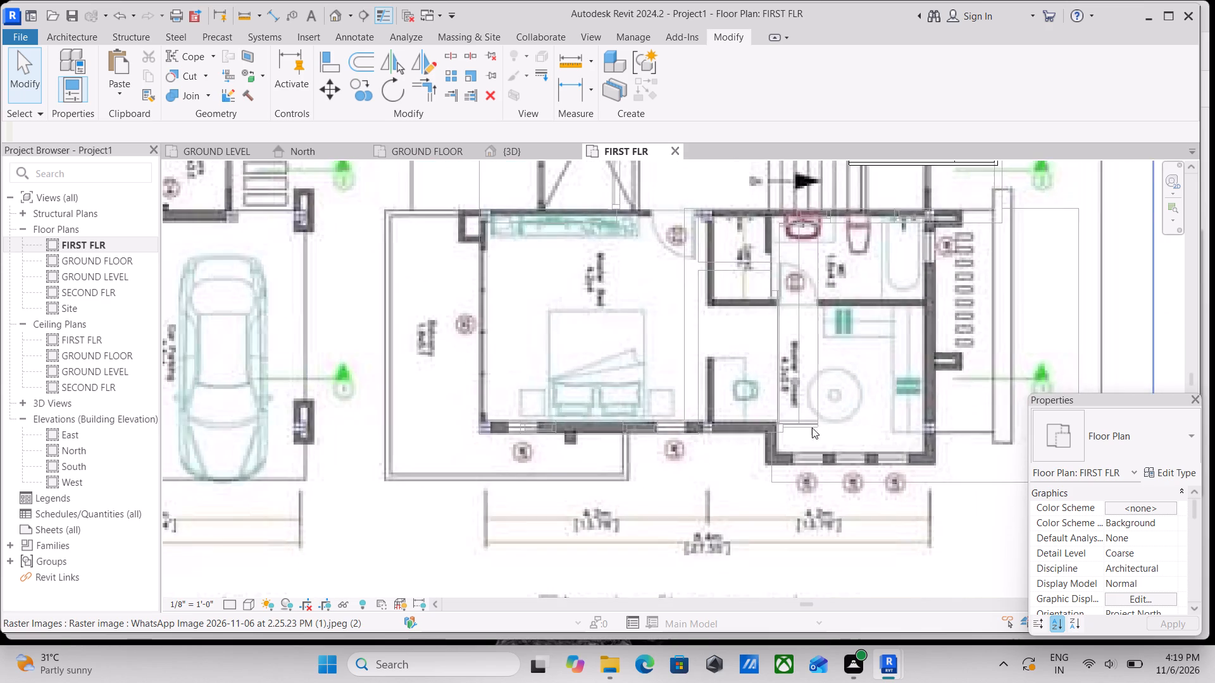
scroll(812, 428, "down", 2)
middle_click_drag(830, 414, 715, 431)
scroll(791, 372, "down", 2)
middle_click_drag(797, 383, 833, 567)
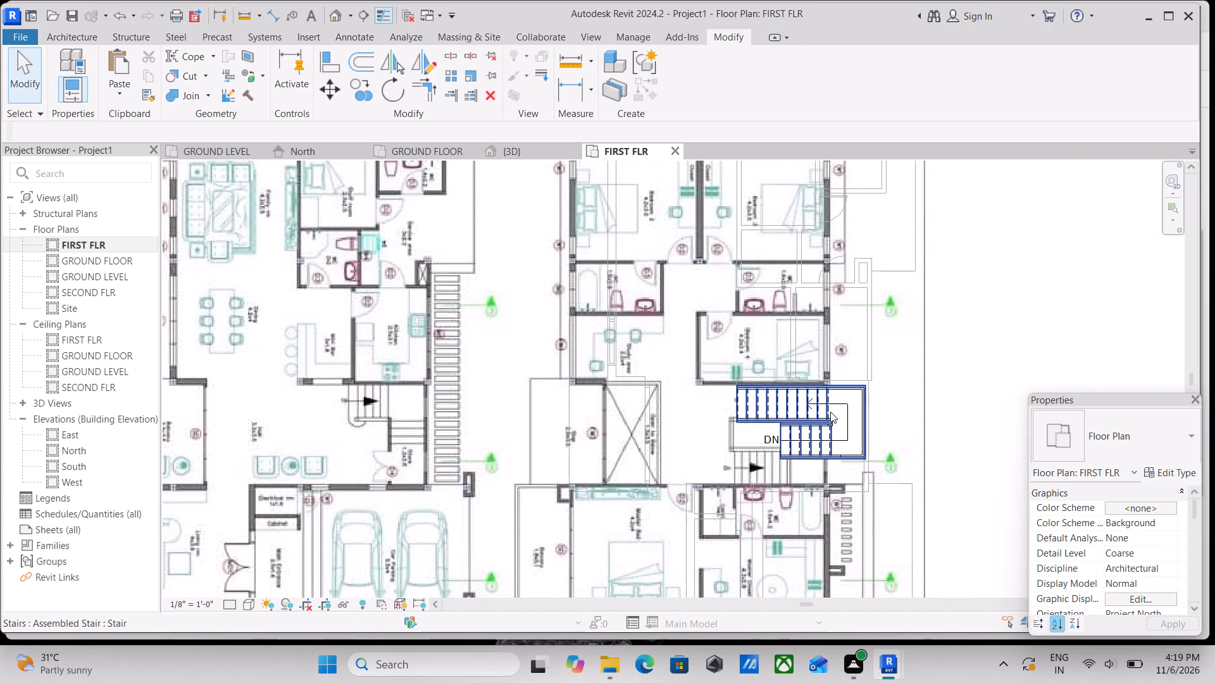
scroll(783, 402, "down", 2)
middle_click_drag(783, 403, 811, 479)
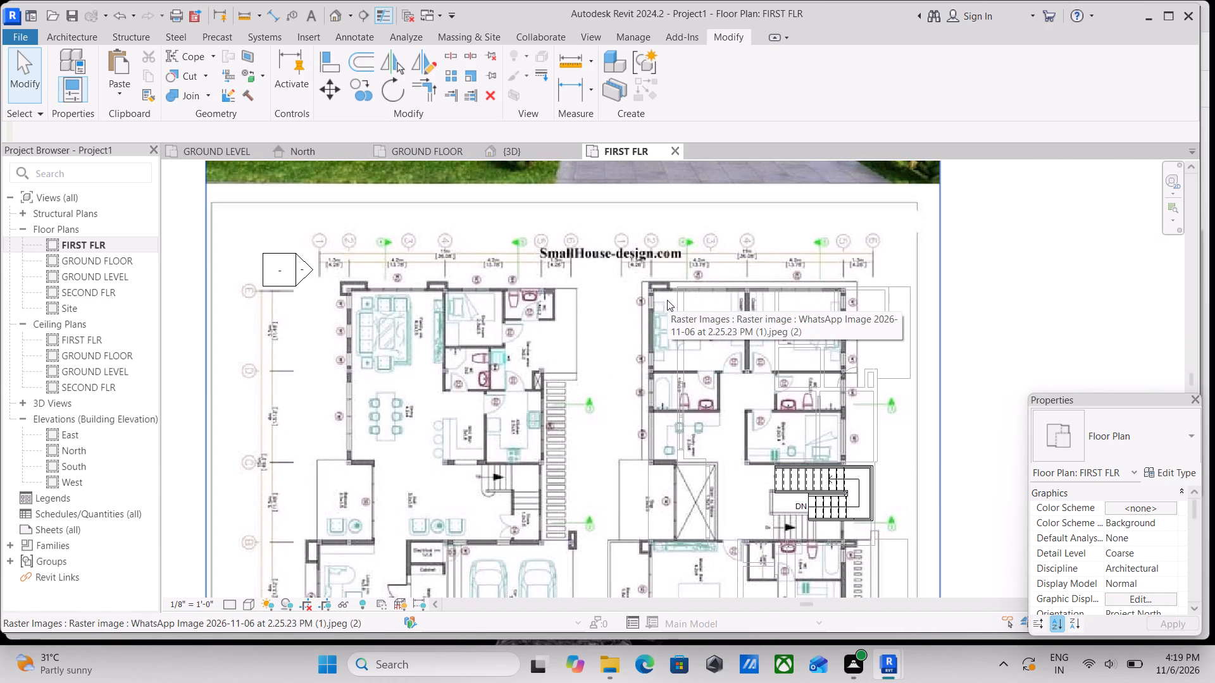
Check the plan image's alignment with the underlying model from the rear bedrooms through the study area and void to the master bedroom.
scroll(770, 293, "up", 4)
scroll(971, 284, "down", 2)
middle_click_drag(974, 303, 948, 310)
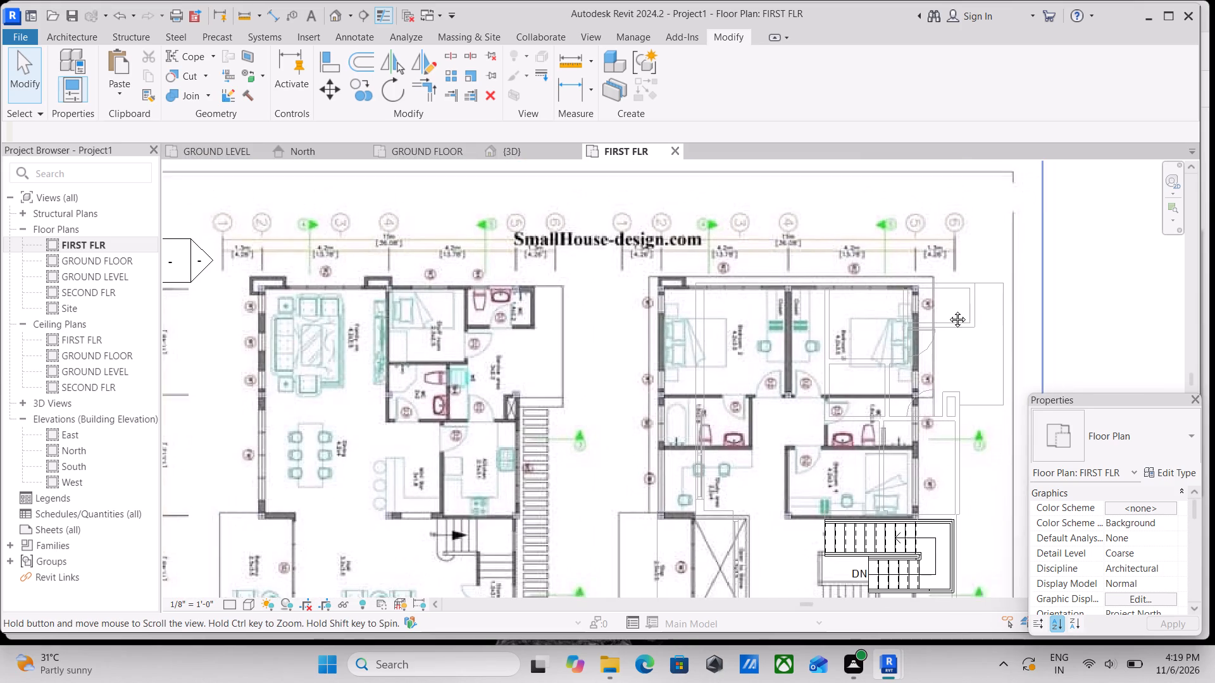
middle_click_drag(948, 310, 902, 311)
middle_click_drag(905, 361, 899, 339)
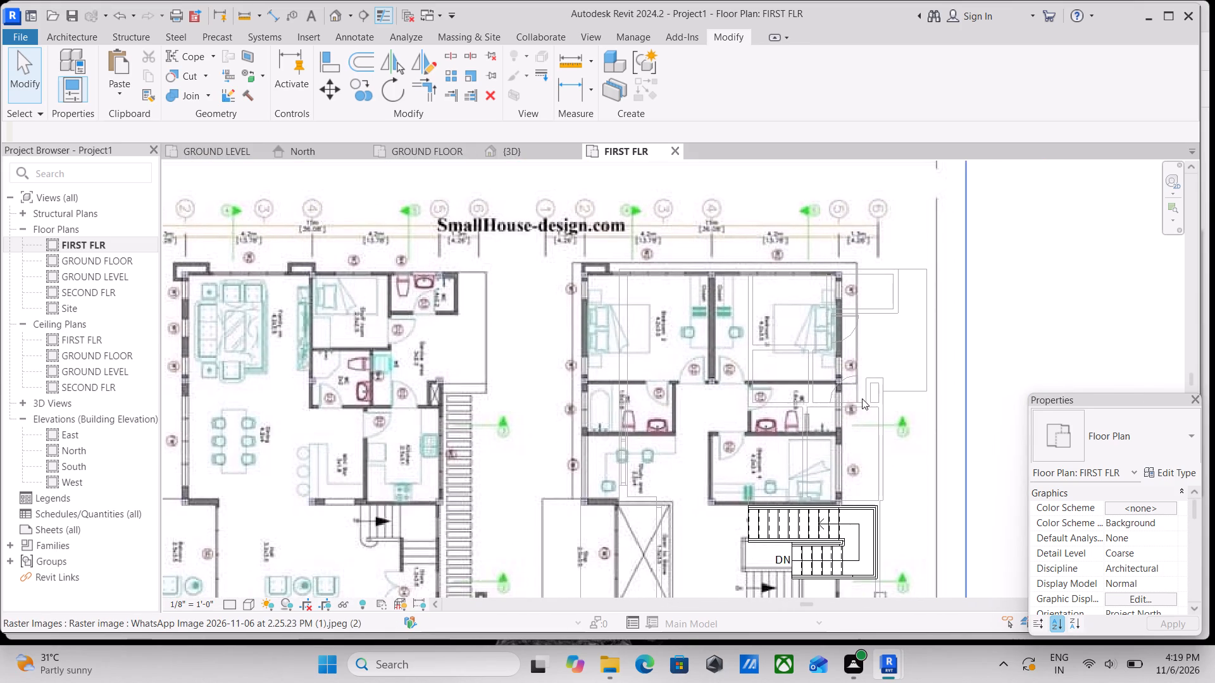
scroll(832, 410, "up", 3)
middle_click(676, 298)
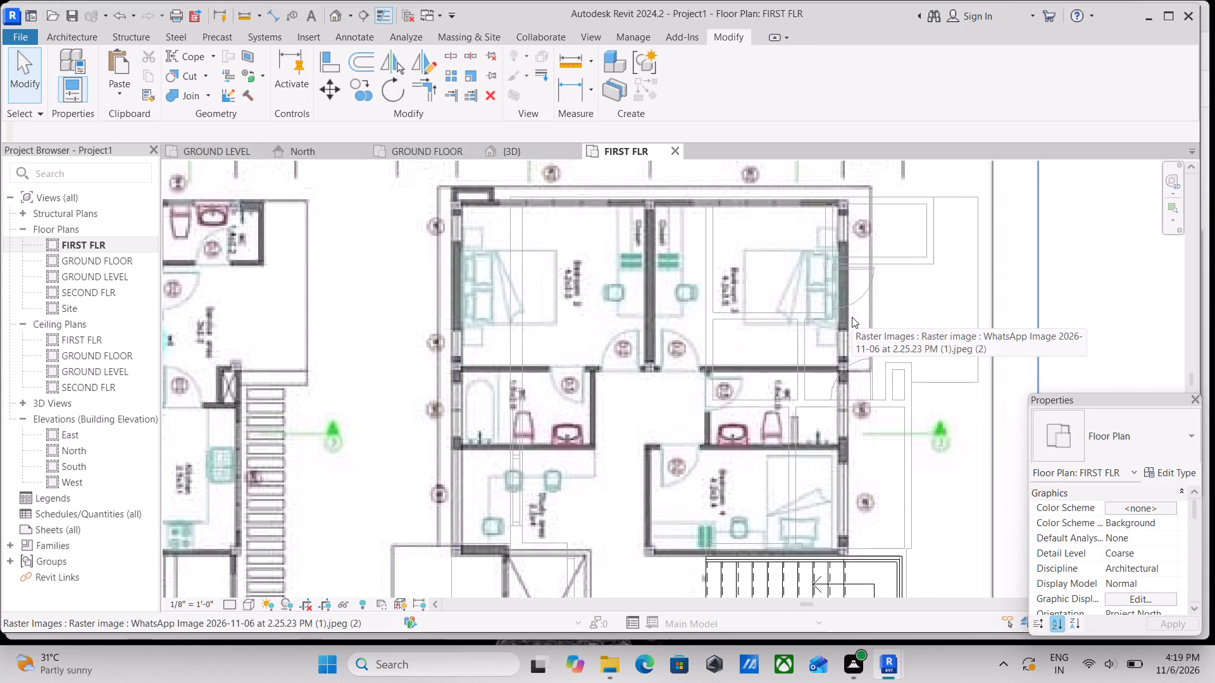
scroll(485, 443, "up", 2)
scroll(476, 333, "down", 1)
middle_click_drag(476, 333, 559, 333)
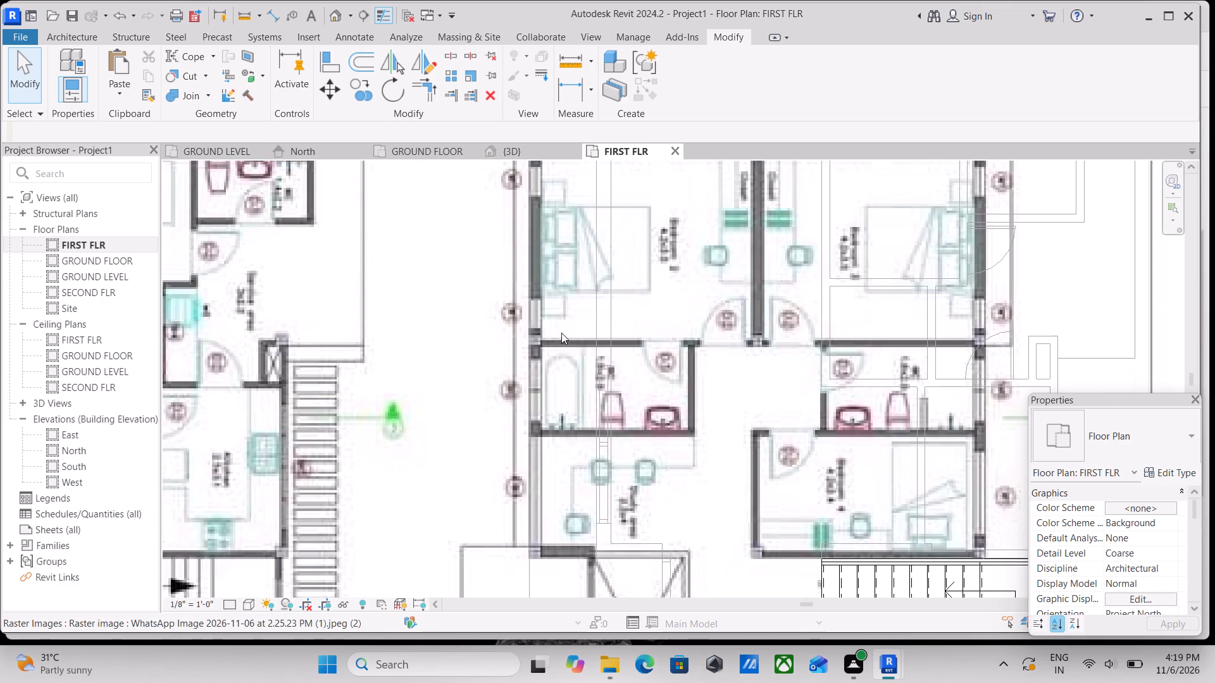
scroll(604, 376, "down", 2)
middle_click_drag(604, 376, 624, 312)
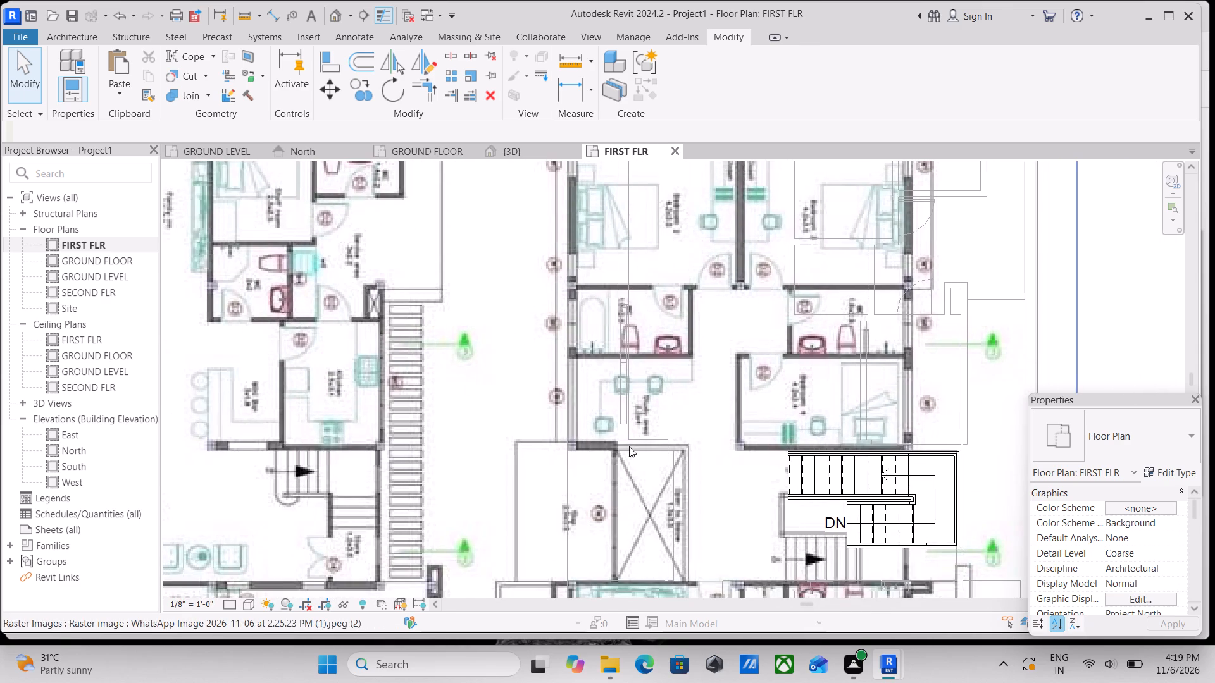
middle_click_drag(629, 446, 645, 338)
middle_click_drag(625, 453, 666, 415)
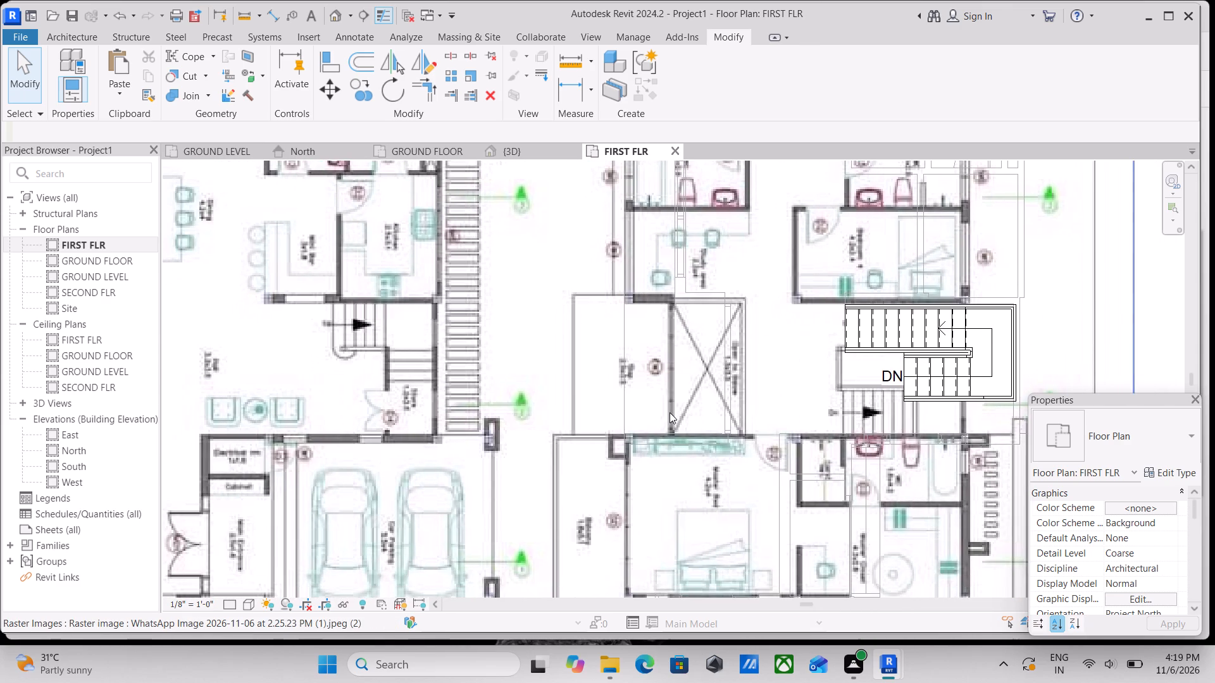
scroll(670, 412, "down", 3)
scroll(648, 482, "up", 2)
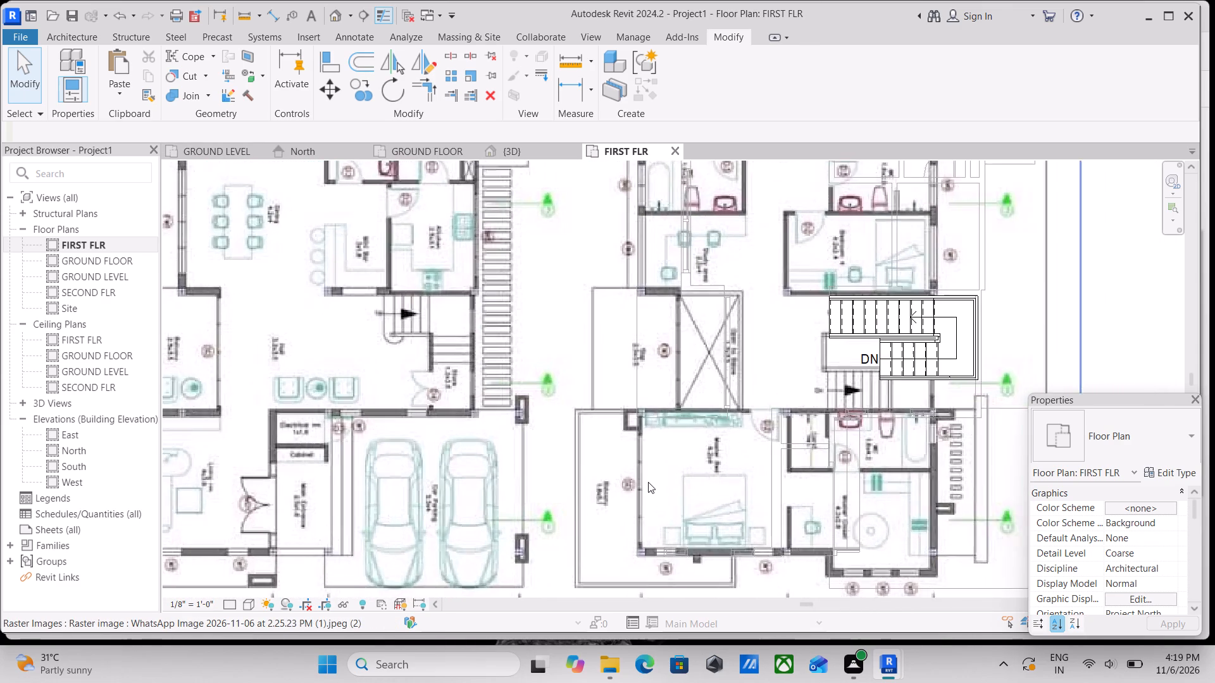
scroll(648, 482, "up", 1)
scroll(671, 397, "down", 2)
middle_click_drag(671, 397, 681, 438)
scroll(681, 438, "up", 2)
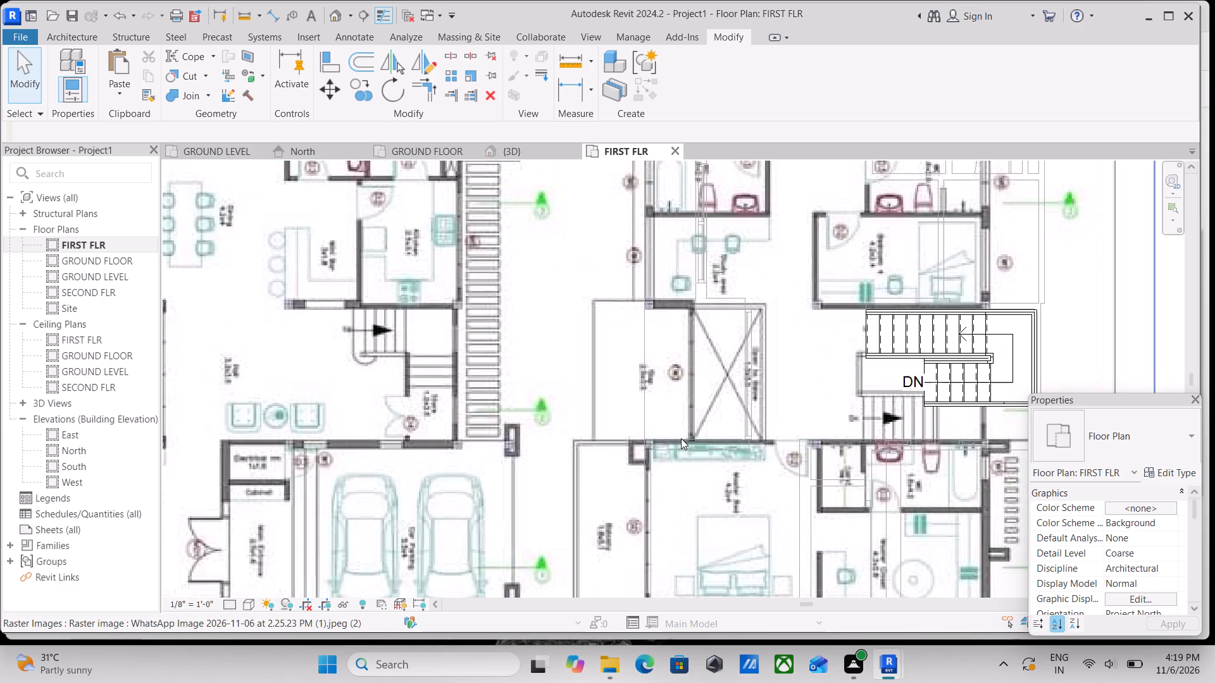
scroll(694, 408, "down", 3)
scroll(702, 468, "down", 1)
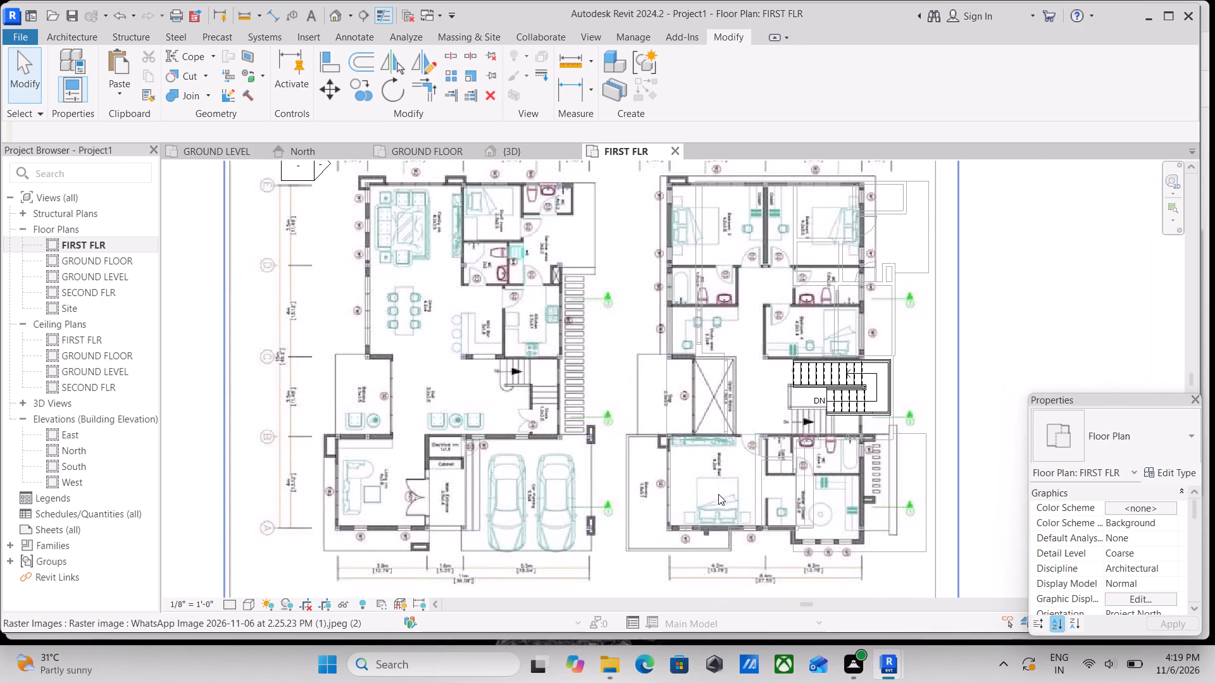
middle_click_drag(721, 494, 701, 438)
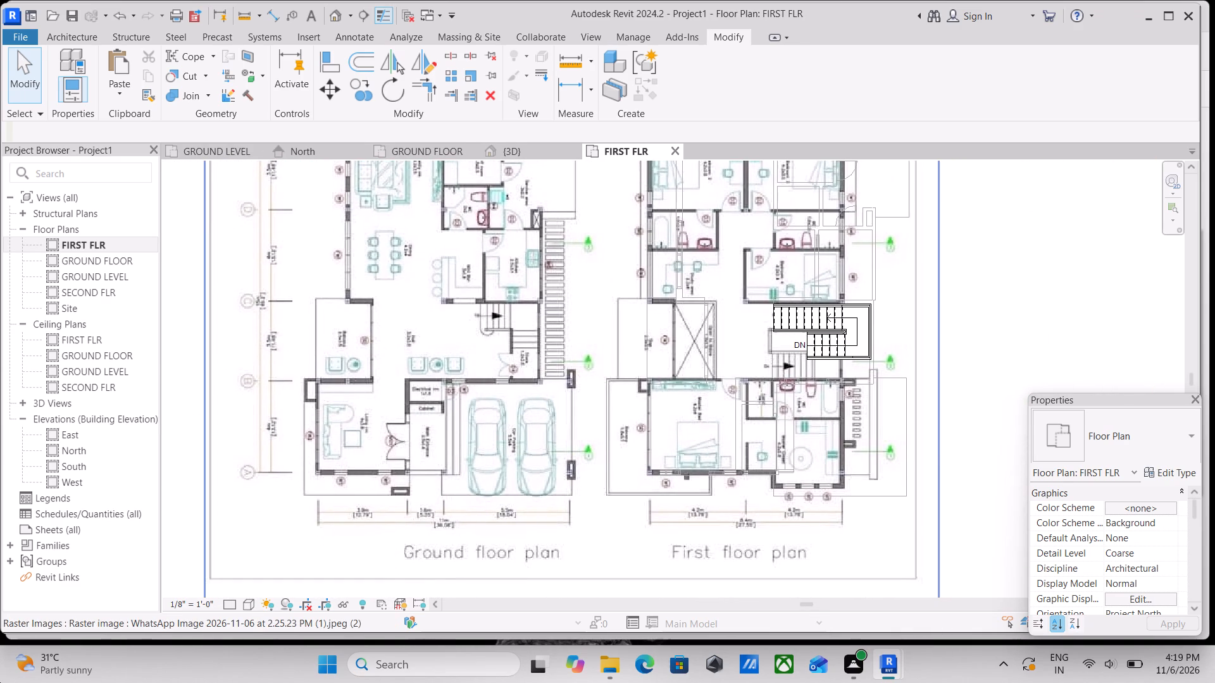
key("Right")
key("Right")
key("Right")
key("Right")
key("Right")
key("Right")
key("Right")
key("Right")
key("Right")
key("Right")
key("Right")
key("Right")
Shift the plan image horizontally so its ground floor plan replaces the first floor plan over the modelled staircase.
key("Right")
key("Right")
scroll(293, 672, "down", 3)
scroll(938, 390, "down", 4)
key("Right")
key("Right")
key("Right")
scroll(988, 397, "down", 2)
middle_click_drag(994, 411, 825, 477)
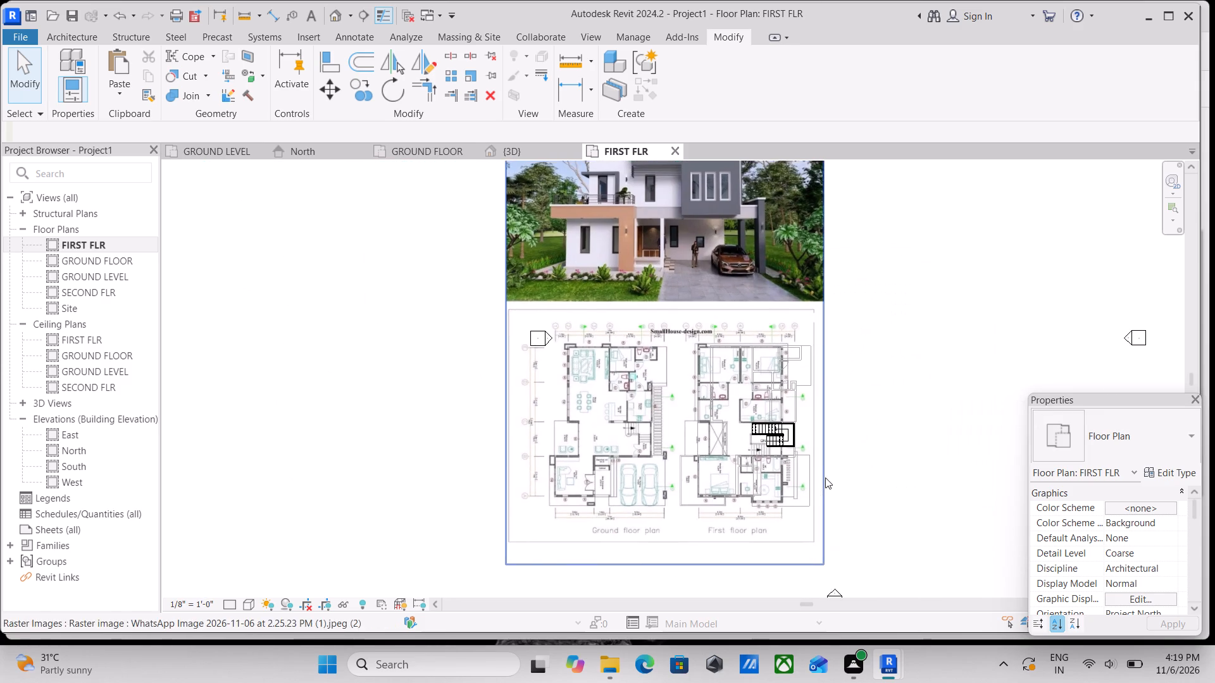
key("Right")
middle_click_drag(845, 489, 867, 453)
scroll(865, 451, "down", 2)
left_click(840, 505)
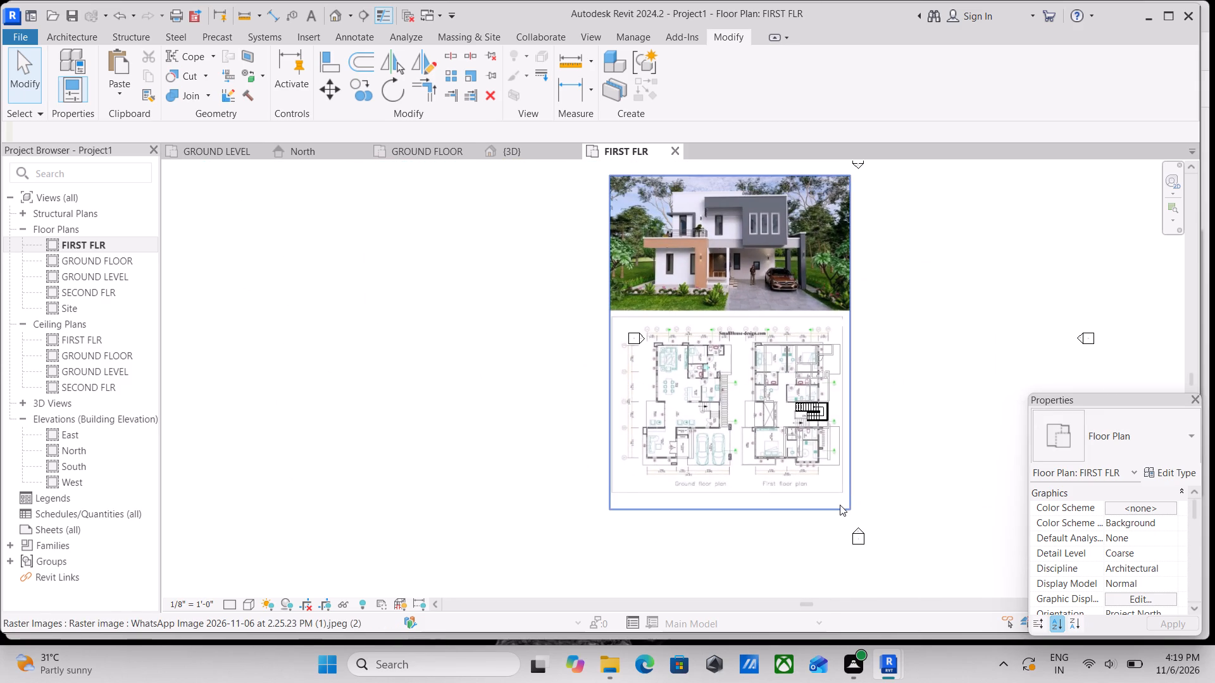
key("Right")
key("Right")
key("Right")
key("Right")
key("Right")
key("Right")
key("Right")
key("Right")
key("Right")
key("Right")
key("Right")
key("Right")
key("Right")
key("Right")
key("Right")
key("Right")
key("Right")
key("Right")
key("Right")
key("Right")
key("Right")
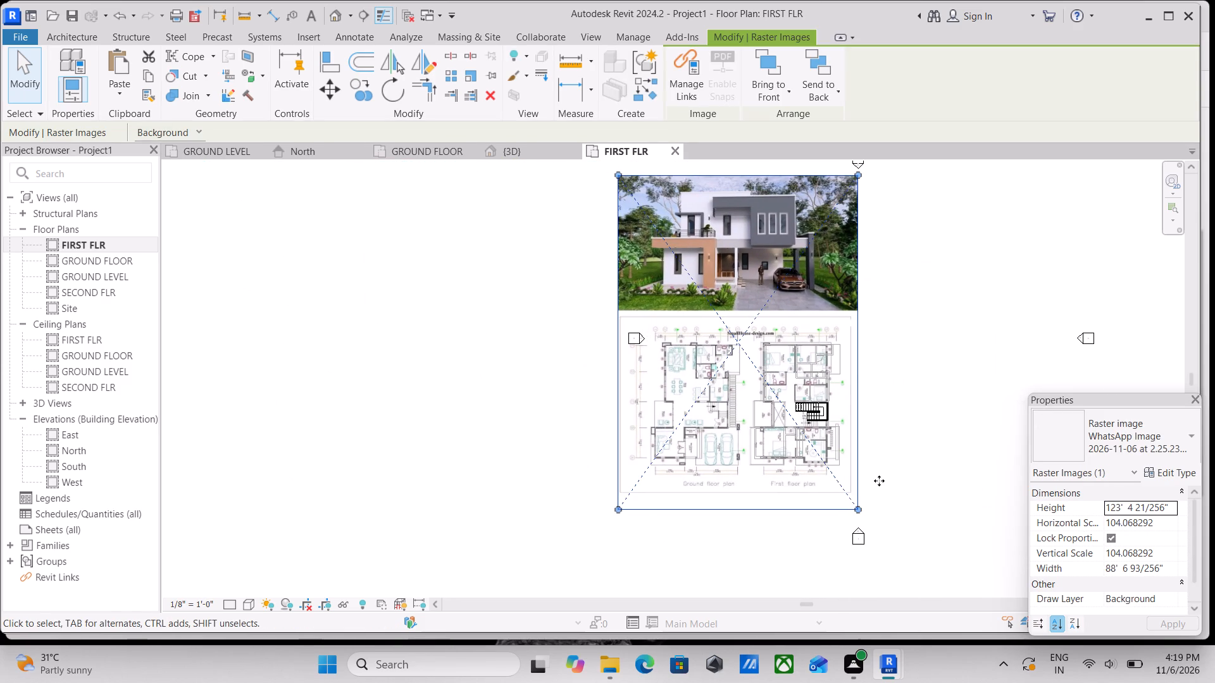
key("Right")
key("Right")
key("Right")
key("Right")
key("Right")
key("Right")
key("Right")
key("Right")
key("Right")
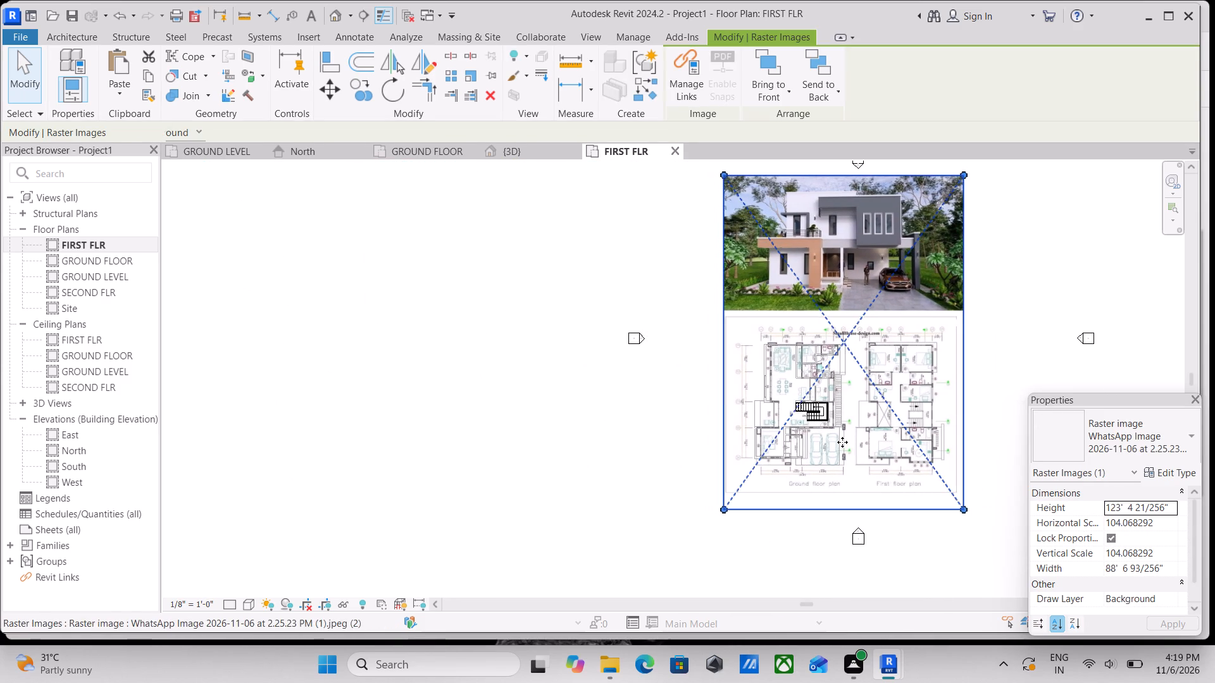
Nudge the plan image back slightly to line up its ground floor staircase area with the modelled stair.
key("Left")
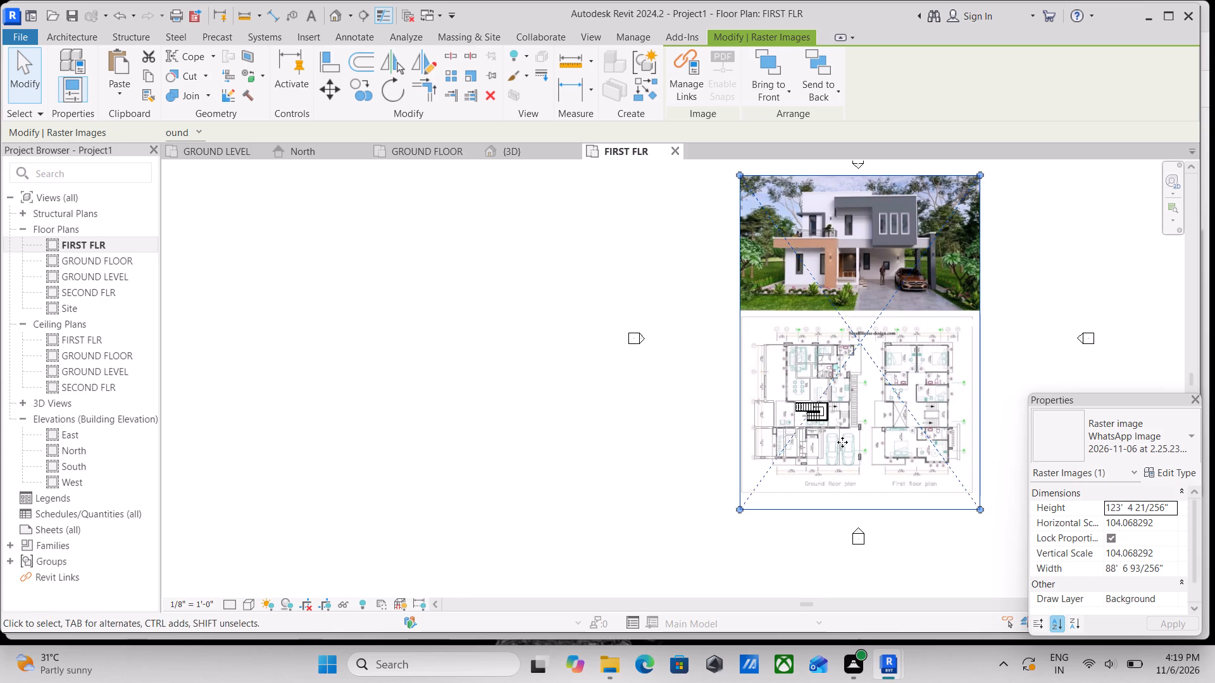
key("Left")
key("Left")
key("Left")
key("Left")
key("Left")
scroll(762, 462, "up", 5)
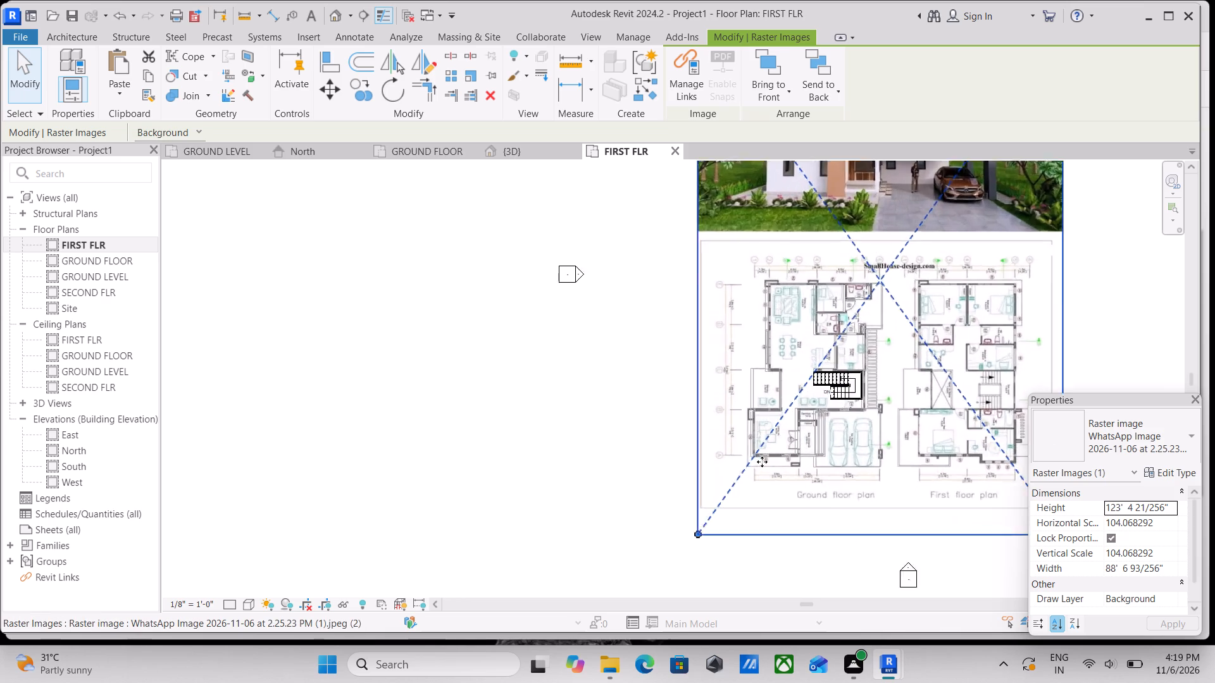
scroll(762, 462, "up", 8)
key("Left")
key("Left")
Check the ground floor plan's alignment with the model from the living room past the staircase and kitchen to the rear rooms.
scroll(762, 462, "down", 1)
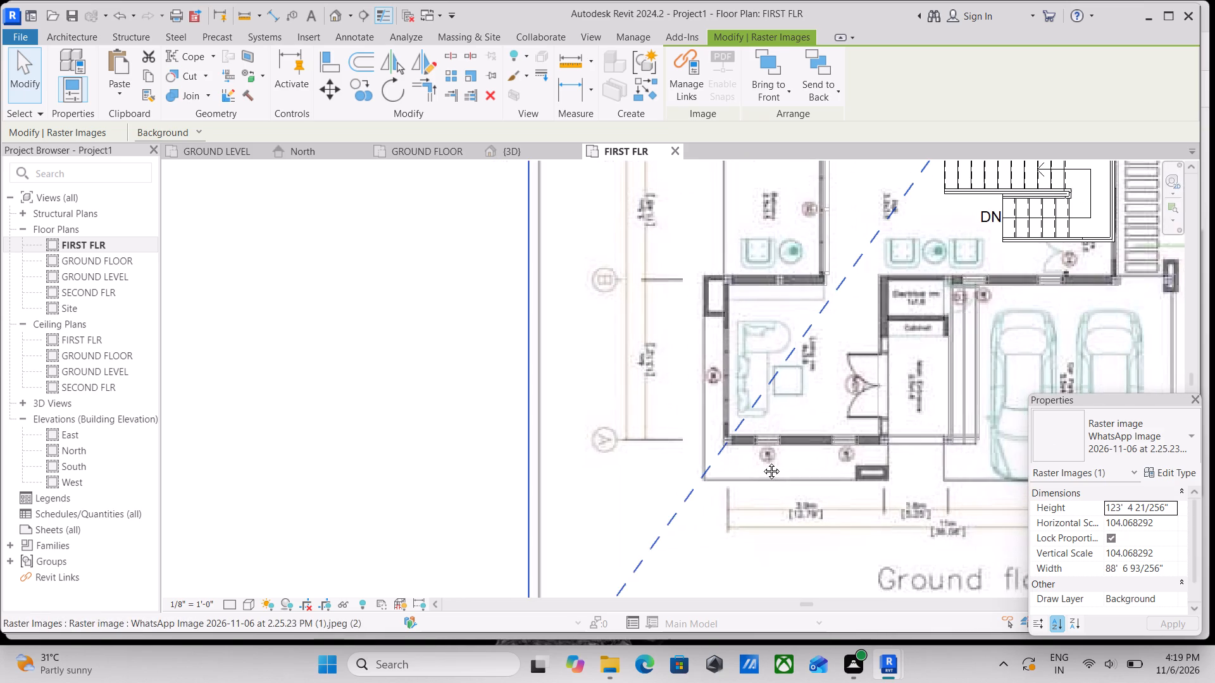
middle_click_drag(762, 462, 673, 496)
middle_click_drag(759, 446, 719, 488)
middle_click_drag(820, 466, 790, 526)
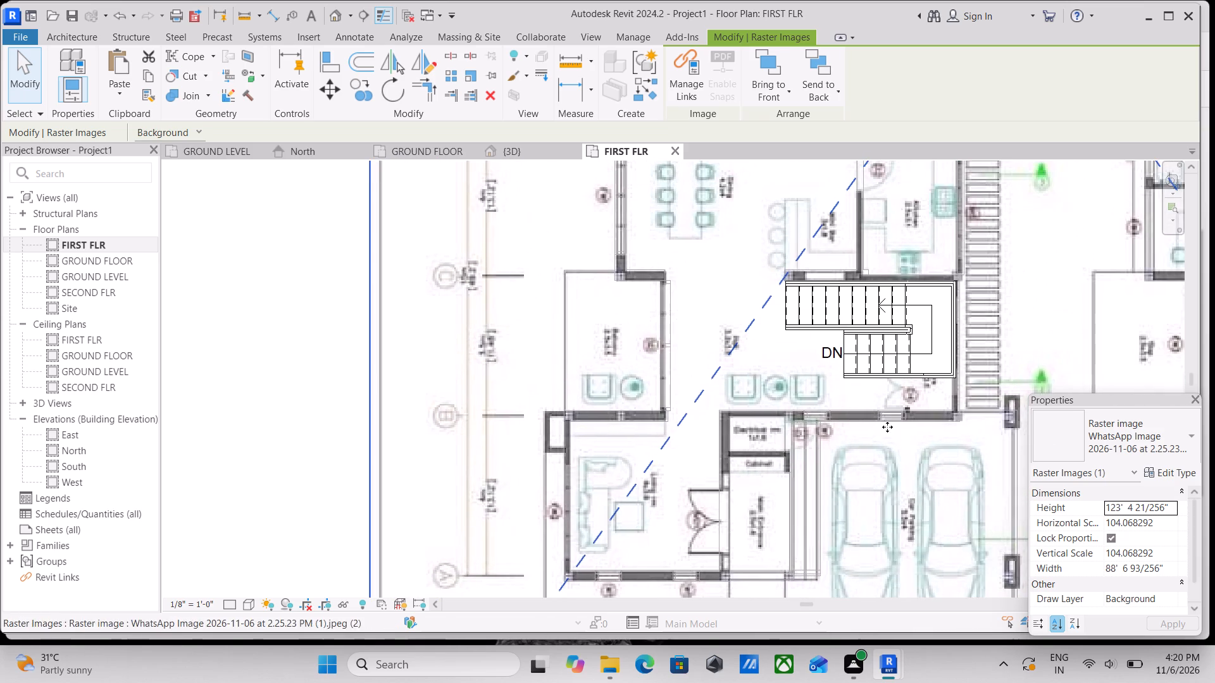
middle_click_drag(887, 427, 850, 481)
middle_click_drag(871, 443, 842, 527)
middle_click_drag(864, 438, 852, 491)
middle_click_drag(862, 424, 859, 463)
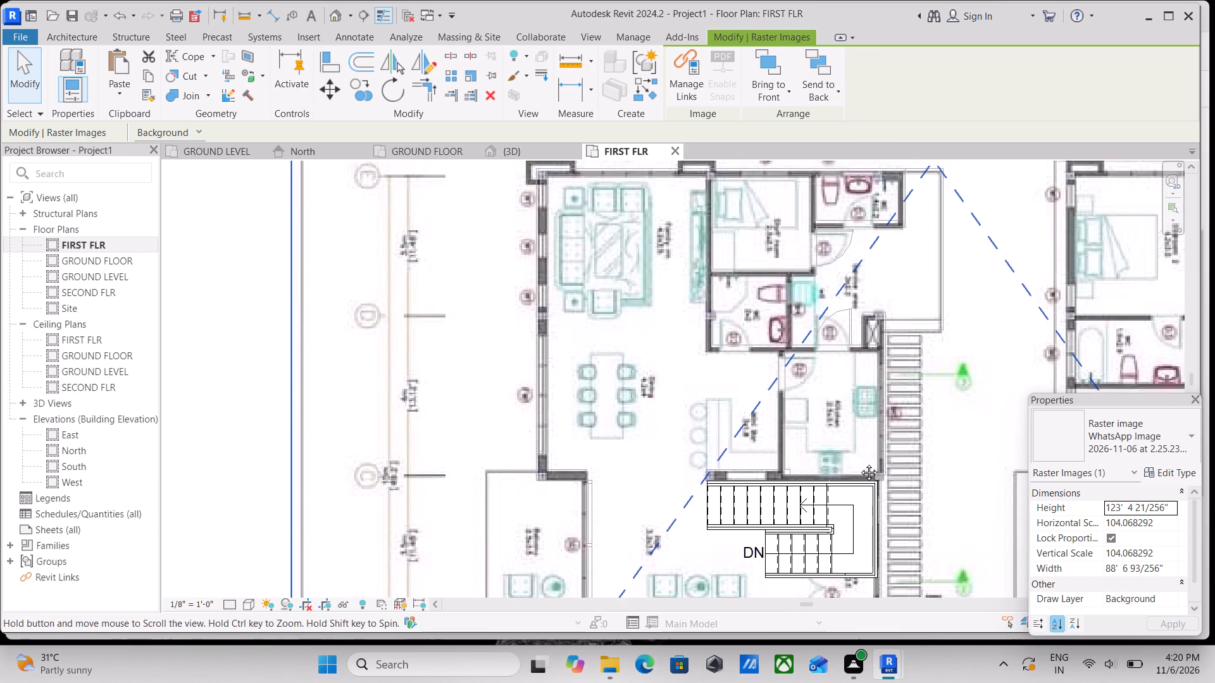
middle_click_drag(859, 463, 857, 468)
scroll(880, 393, "up", 10)
scroll(835, 345, "down", 3)
middle_click_drag(824, 358, 820, 395)
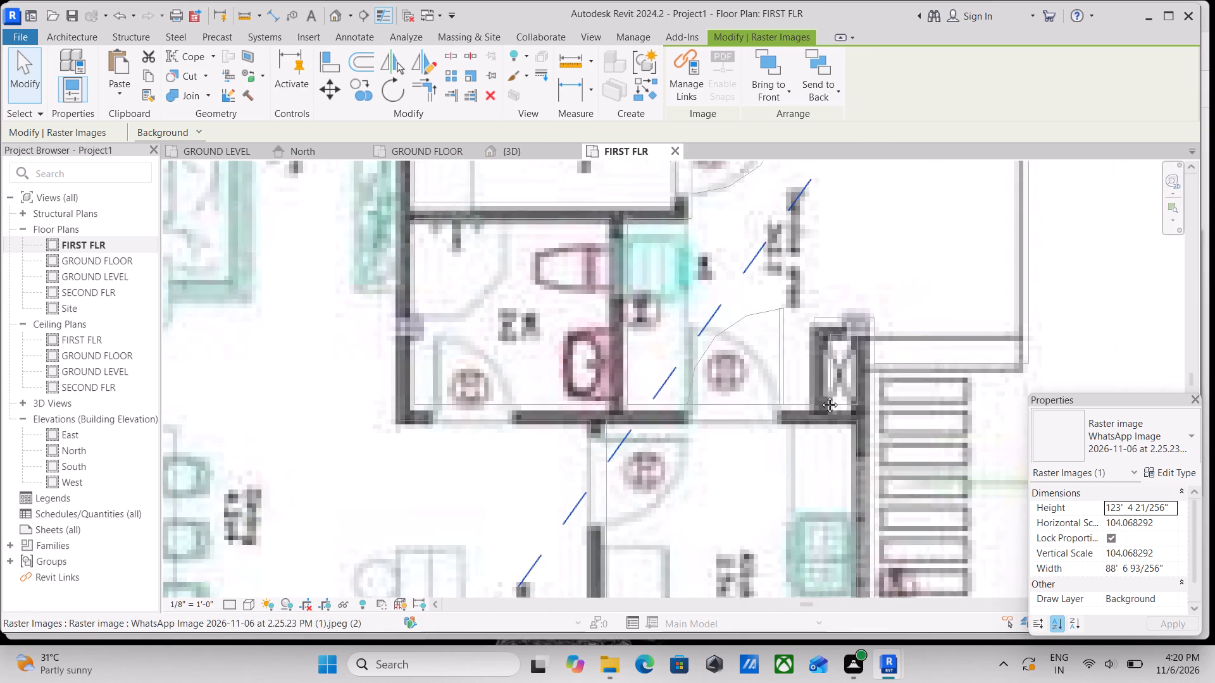
middle_click_drag(820, 395, 811, 462)
scroll(823, 428, "down", 5)
middle_click_drag(817, 418, 822, 489)
scroll(656, 310, "up", 3)
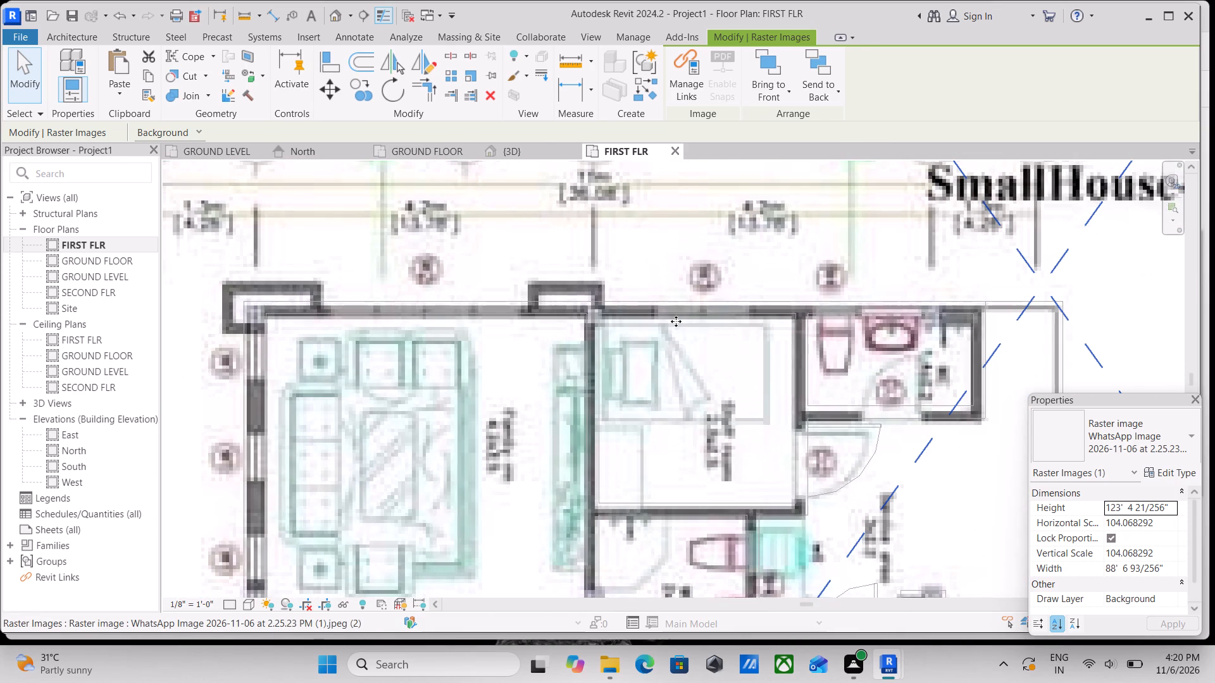
scroll(692, 340, "down", 3)
Examine the ground floor plan's outer walls from the family room and dining area to the living room's front corner.
middle_click_drag(711, 349, 809, 250)
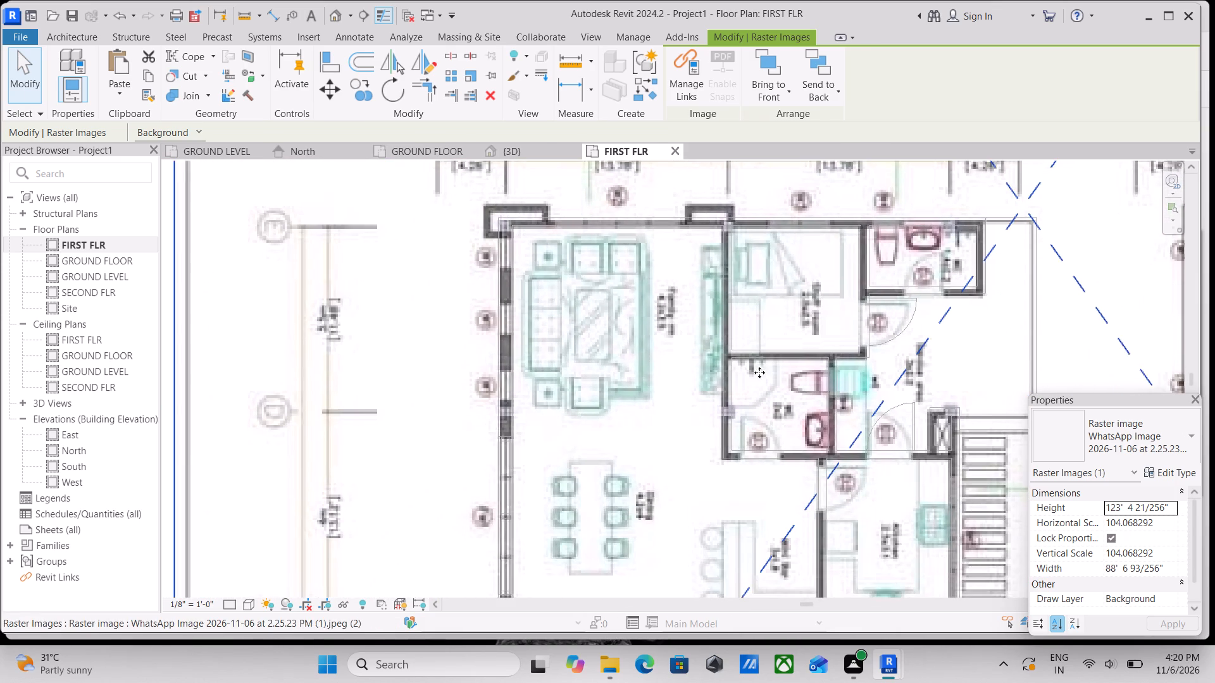
middle_click_drag(639, 464, 689, 306)
middle_click_drag(617, 447, 691, 271)
middle_click_drag(669, 462, 702, 322)
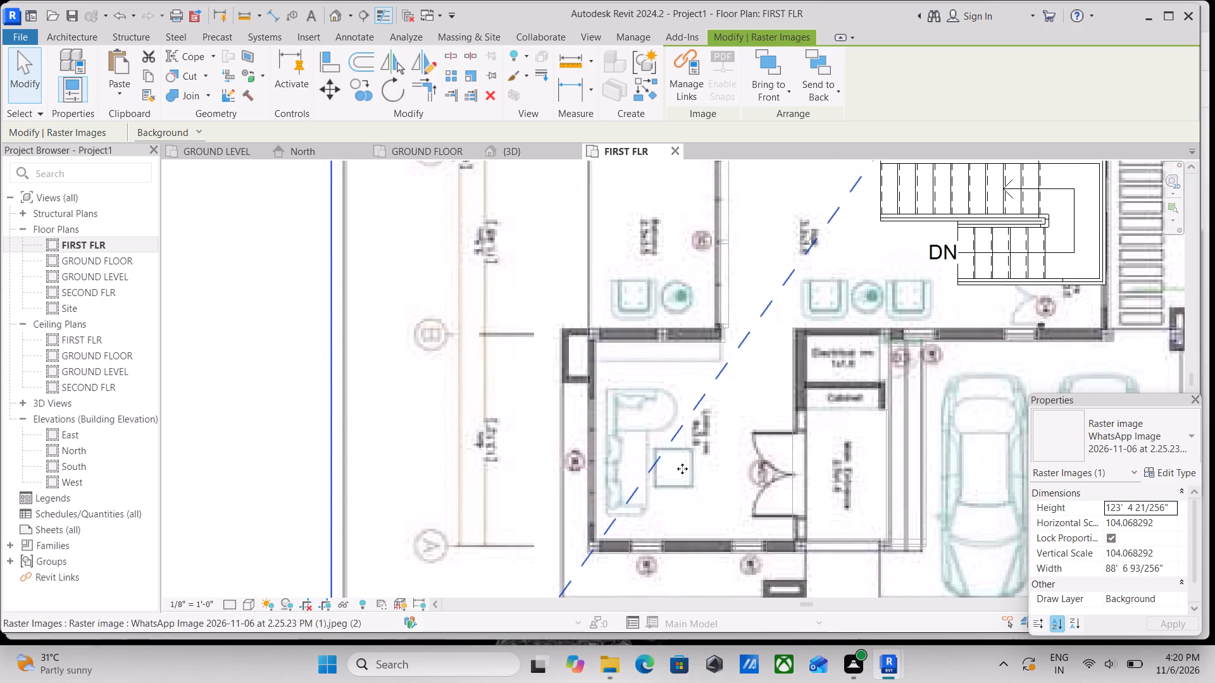
middle_click_drag(682, 469, 711, 340)
scroll(645, 467, "up", 7)
scroll(615, 410, "down", 3)
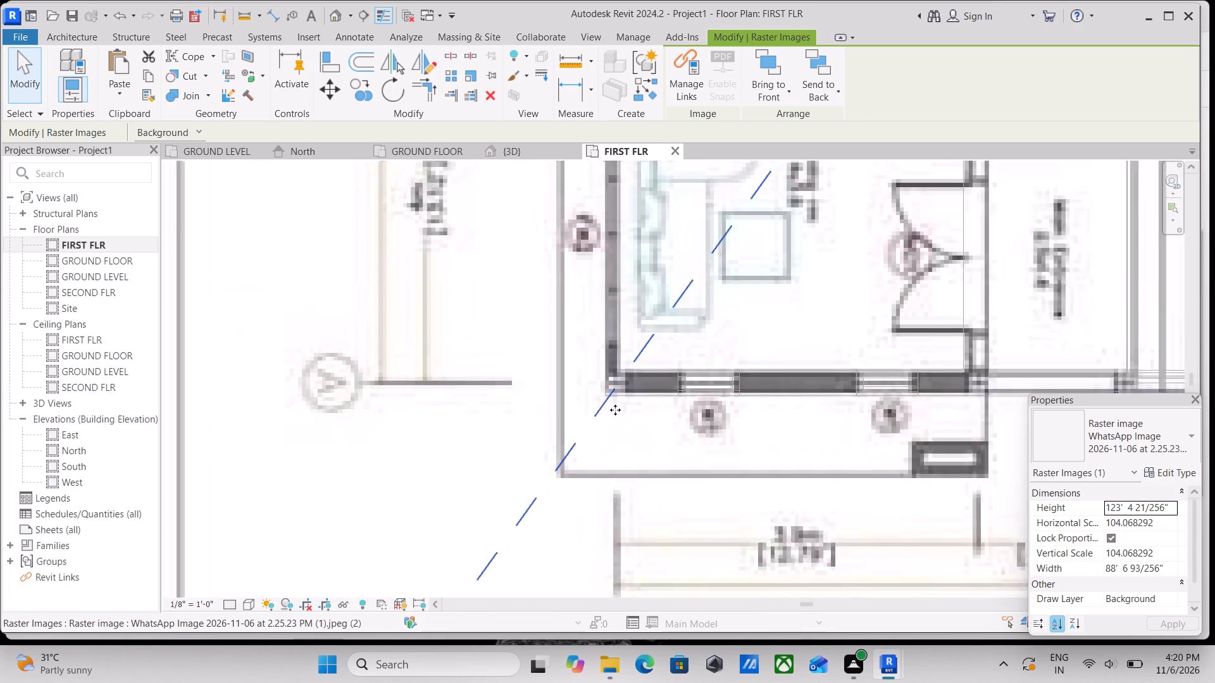
scroll(615, 410, "down", 3)
middle_click_drag(638, 399, 592, 534)
scroll(703, 383, "down", 3)
scroll(694, 446, "up", 1)
scroll(718, 414, "down", 2)
middle_click_drag(718, 414, 641, 499)
scroll(692, 433, "down", 2)
middle_click_drag(692, 433, 639, 481)
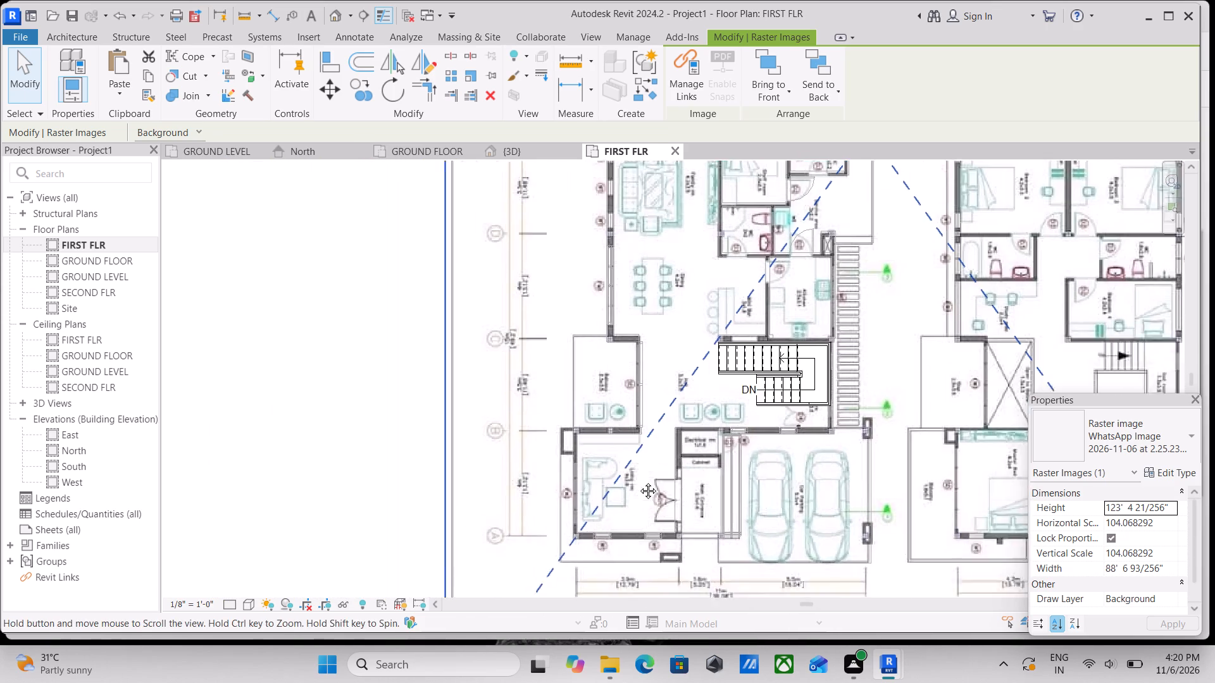
middle_click_drag(639, 481, 638, 483)
Compare the ground floor plan with the adjacent first floor plan, from the kitchen and rear bedrooms to the staircase and bedroom 4.
scroll(690, 450, "down", 3)
middle_click_drag(738, 451, 652, 414)
scroll(562, 333, "up", 4)
scroll(493, 147, "up", 4)
scroll(526, 297, "up", 1)
scroll(628, 273, "down", 1)
middle_click_drag(651, 274, 538, 304)
scroll(637, 297, "up", 2)
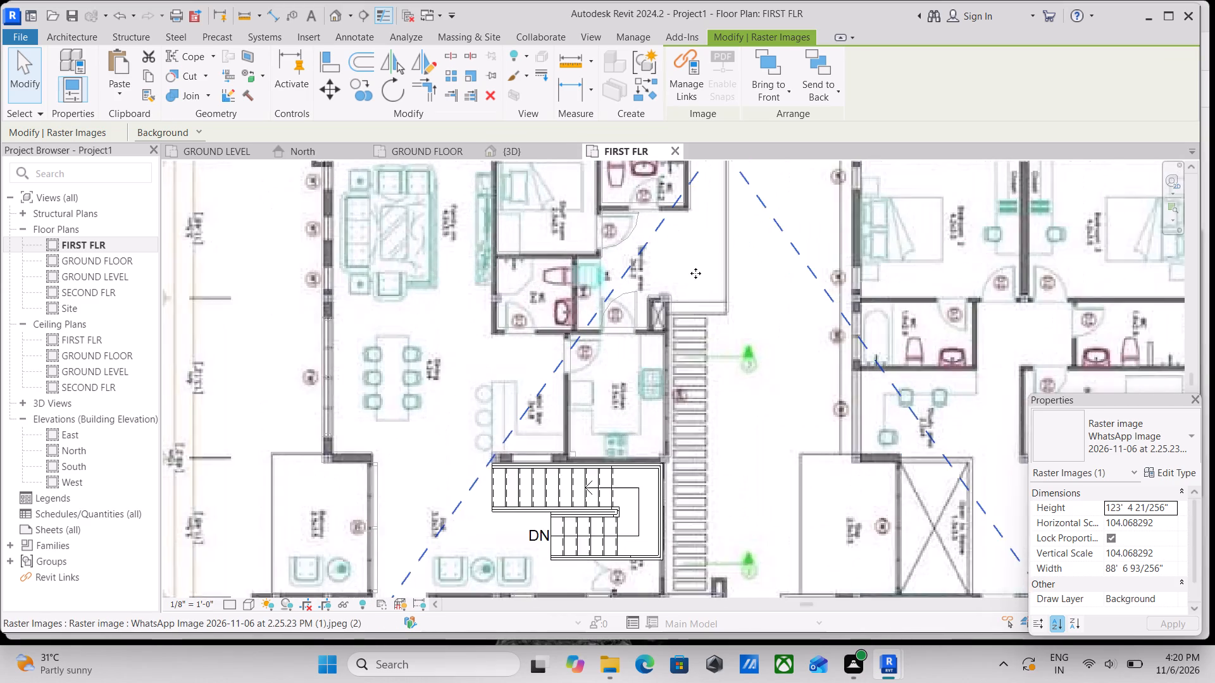
scroll(695, 273, "up", 1)
scroll(742, 281, "down", 5)
middle_click_drag(764, 281, 571, 259)
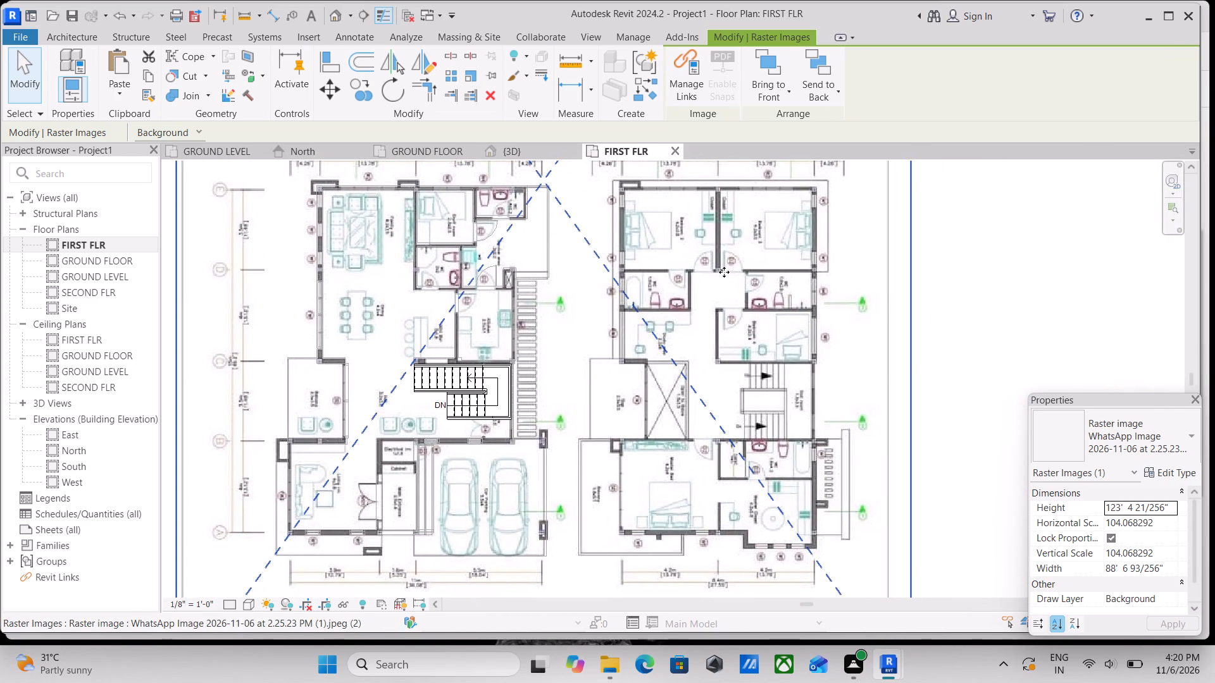
scroll(724, 272, "down", 2)
scroll(797, 291, "up", 5)
scroll(785, 312, "down", 2)
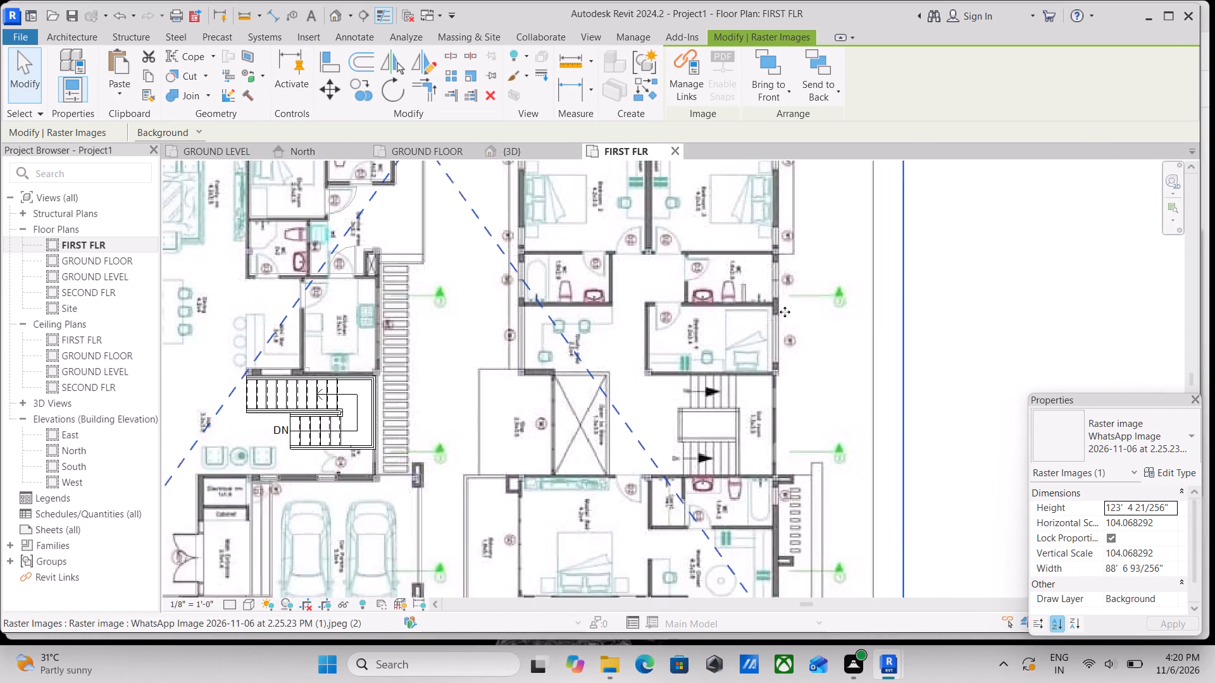
scroll(775, 343, "up", 2)
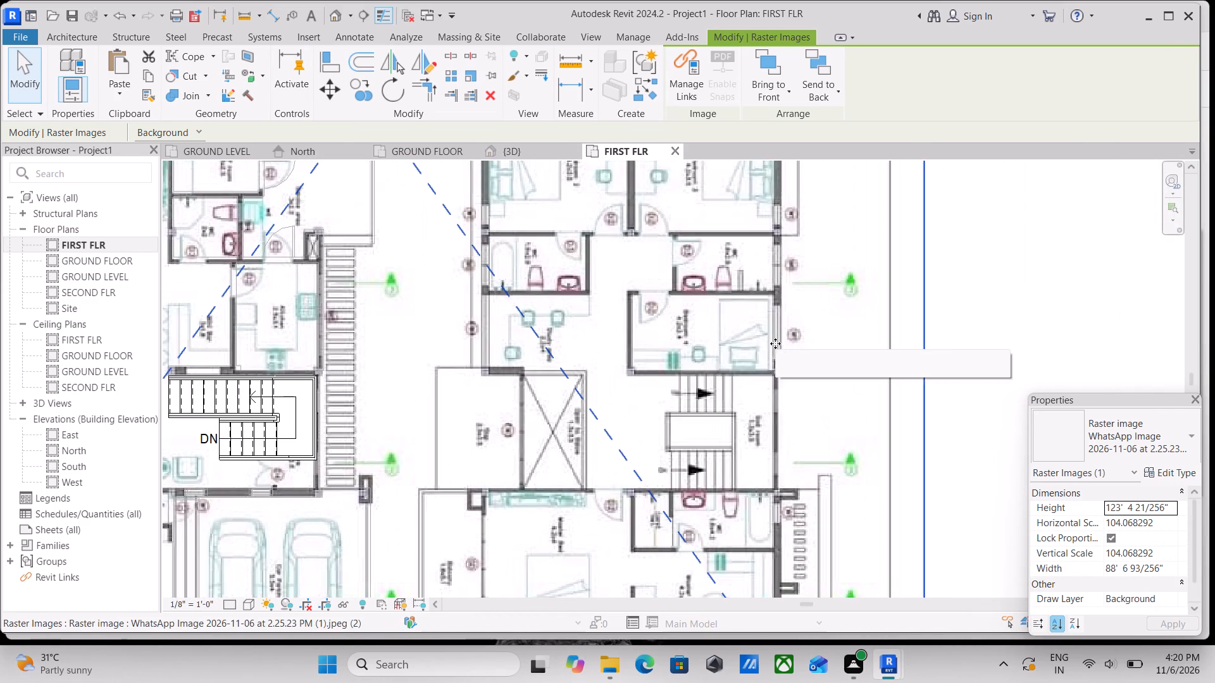
scroll(775, 343, "down", 2)
middle_click_drag(775, 344, 780, 323)
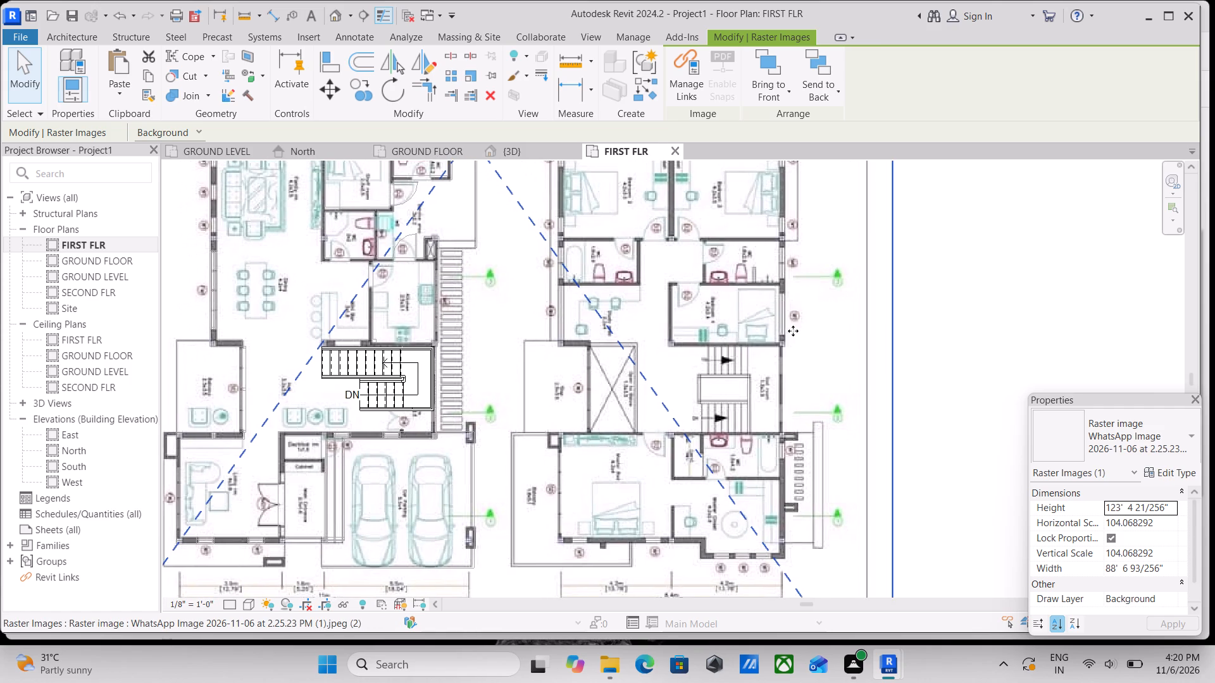
scroll(796, 334, "down", 3)
middle_click_drag(830, 328, 798, 351)
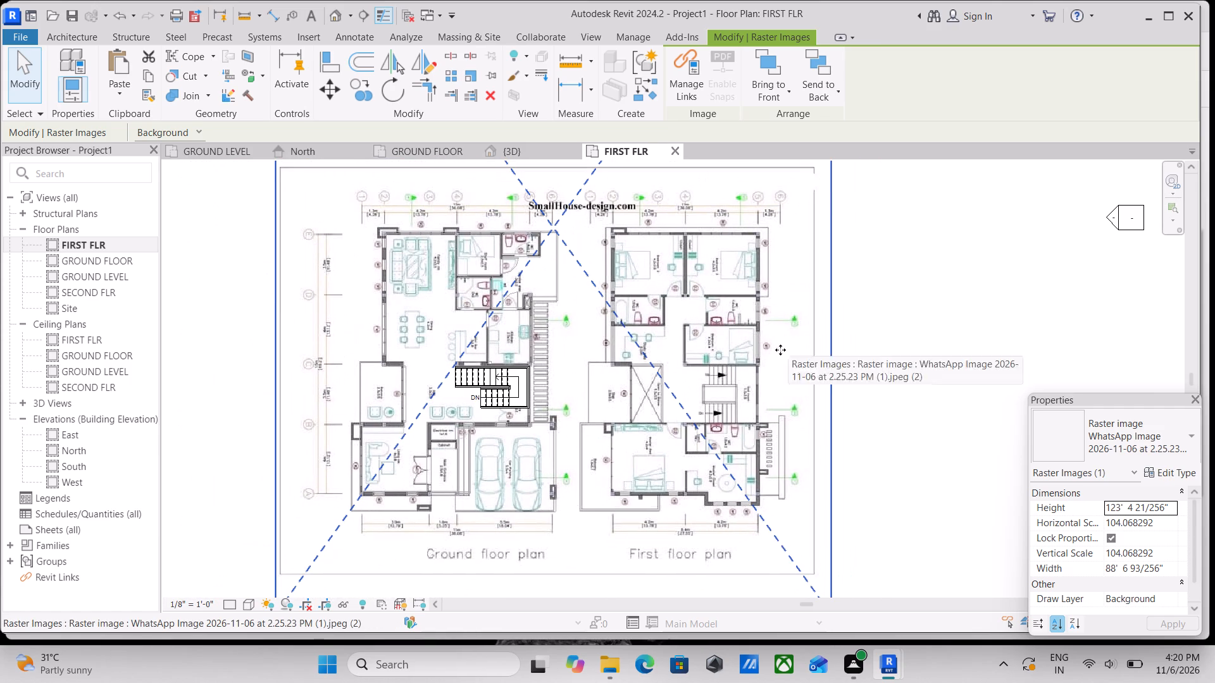
Shift the plan image sideways until its first floor plan, instead of the ground floor plan, overlaps the modelled staircase.
key("Left")
key("Left")
key("Left")
key("Left")
key("Left")
key("Left")
key("Left")
key("Left")
key("Left")
key("Left")
key("Left")
key("Left")
key("Left")
key("Left")
key("Left")
key("Left")
key("Left")
key("Left")
key("Left")
key("Left")
key("Left")
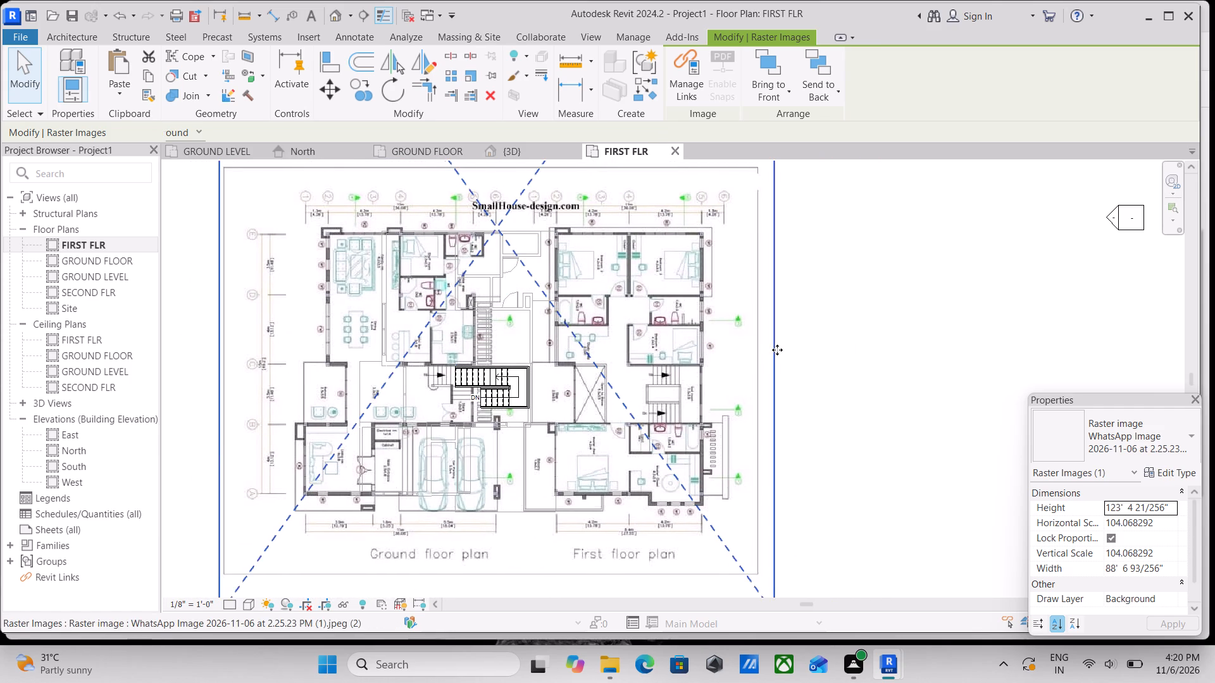
key("Left")
key("Left")
key("Left")
key("Left")
key("Left")
key("Left")
key("Left")
key("Left")
key("Left")
key("Left")
key("Left")
key("Left")
key("Left")
key("Left")
key("Left")
key("Left")
key("Left")
key("Left")
key("Left")
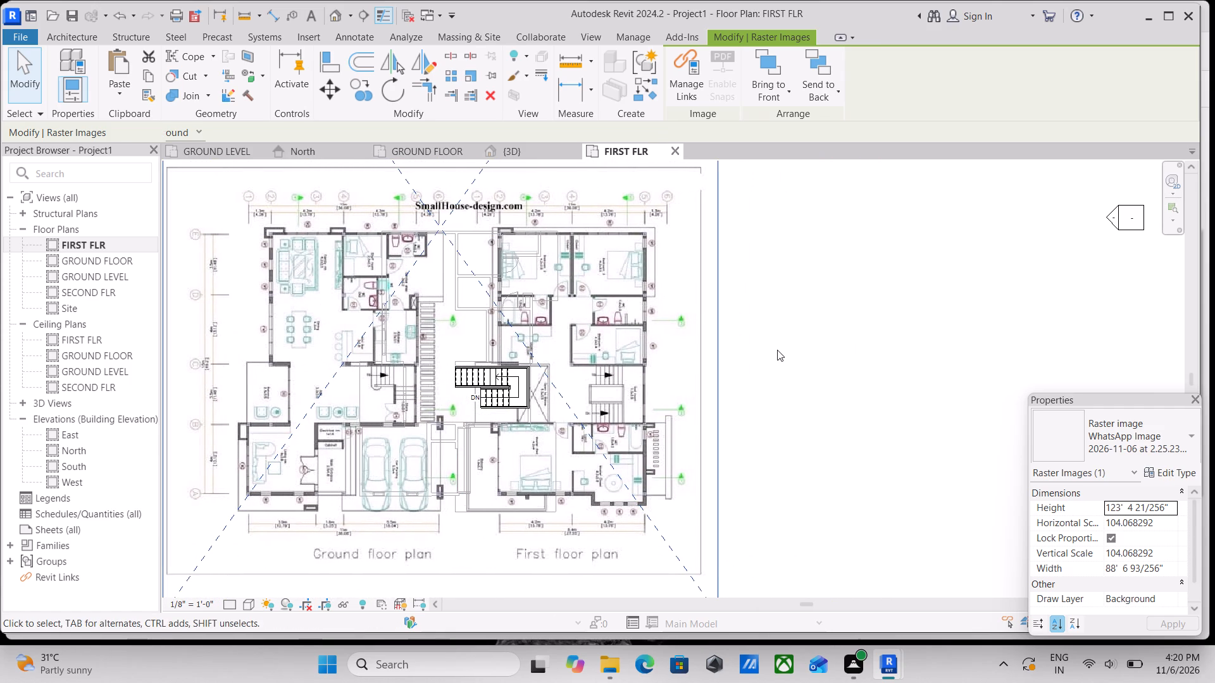
key("Left")
key("Left")
key("Left")
key("Left")
key("Left")
scroll(706, 376, "up", 1)
key("Left")
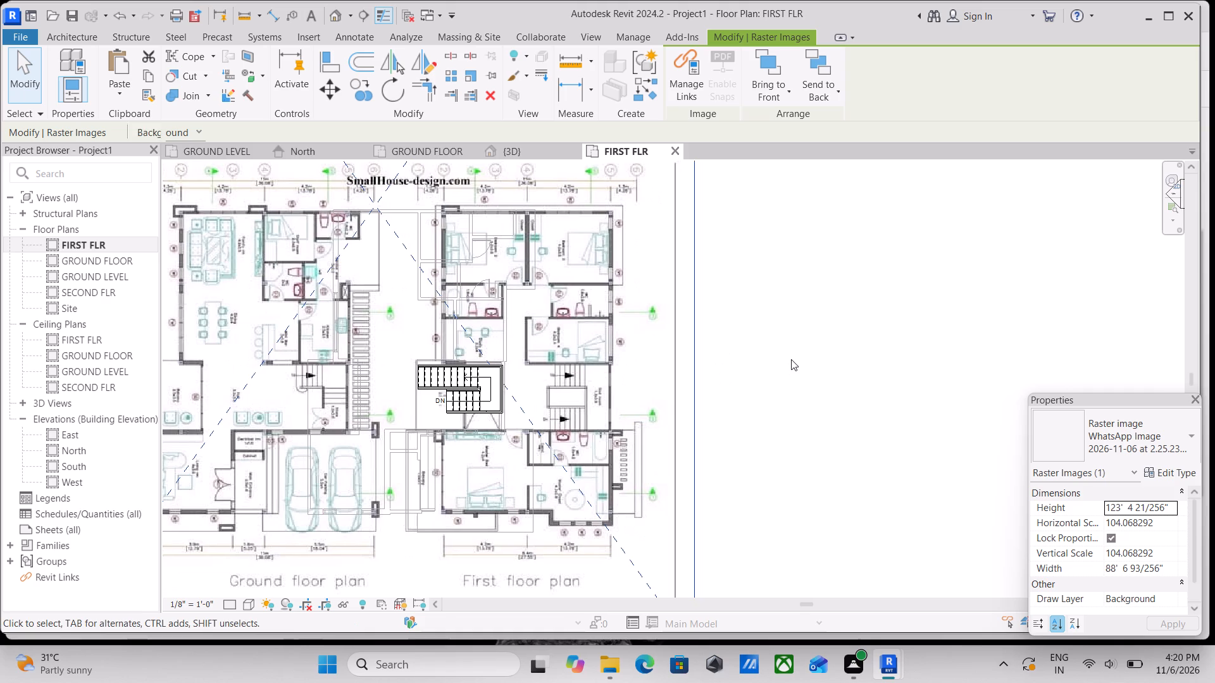
middle_click_drag(802, 359, 945, 335)
key("Left")
key("Left")
key("Left")
key("Left")
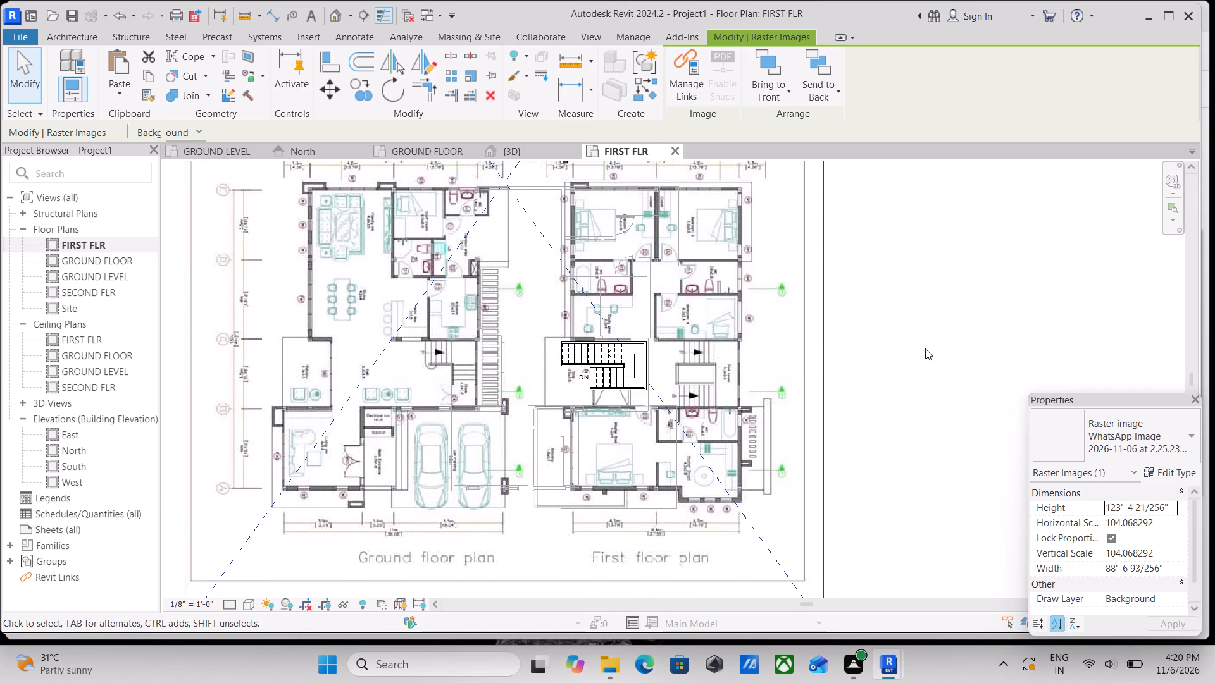
key("Left")
key("Left")
key("Left")
key("Left")
key("Left")
key("Left")
key("Left")
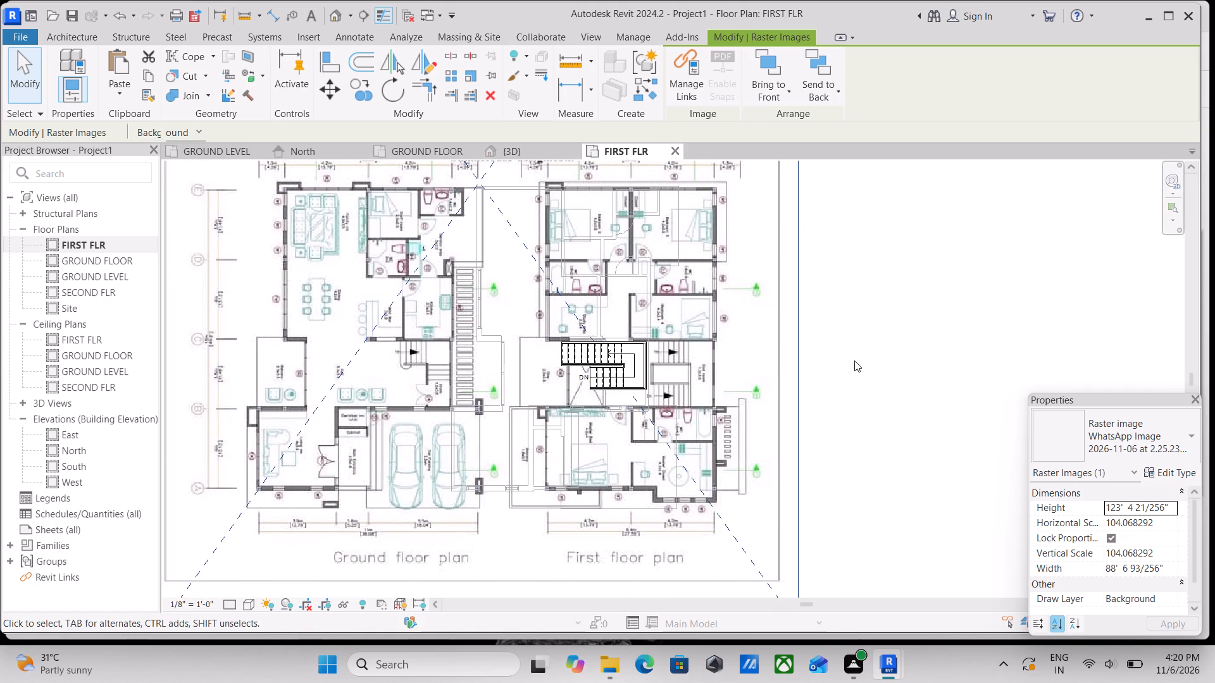
key("Left")
key("Left")
key("Left")
key("Left")
scroll(833, 372, "up", 3)
key("Left")
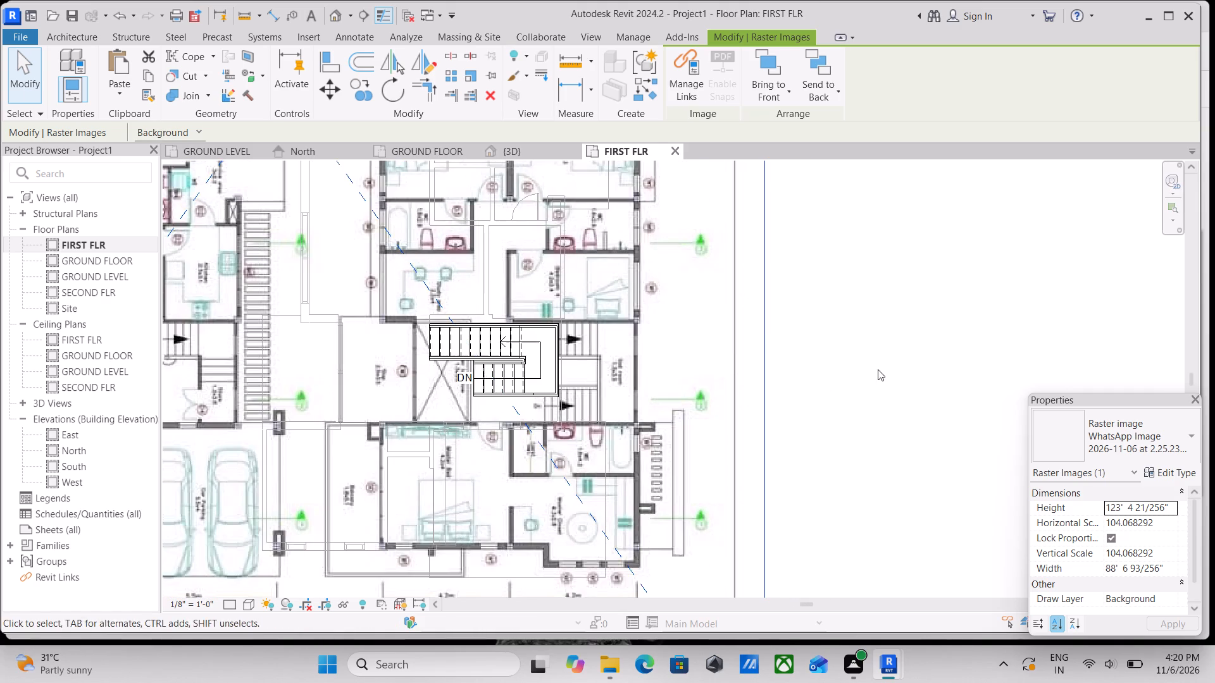
middle_click_drag(878, 369, 1093, 321)
scroll(942, 356, "down", 3)
key("Left")
key("Left")
key("Left")
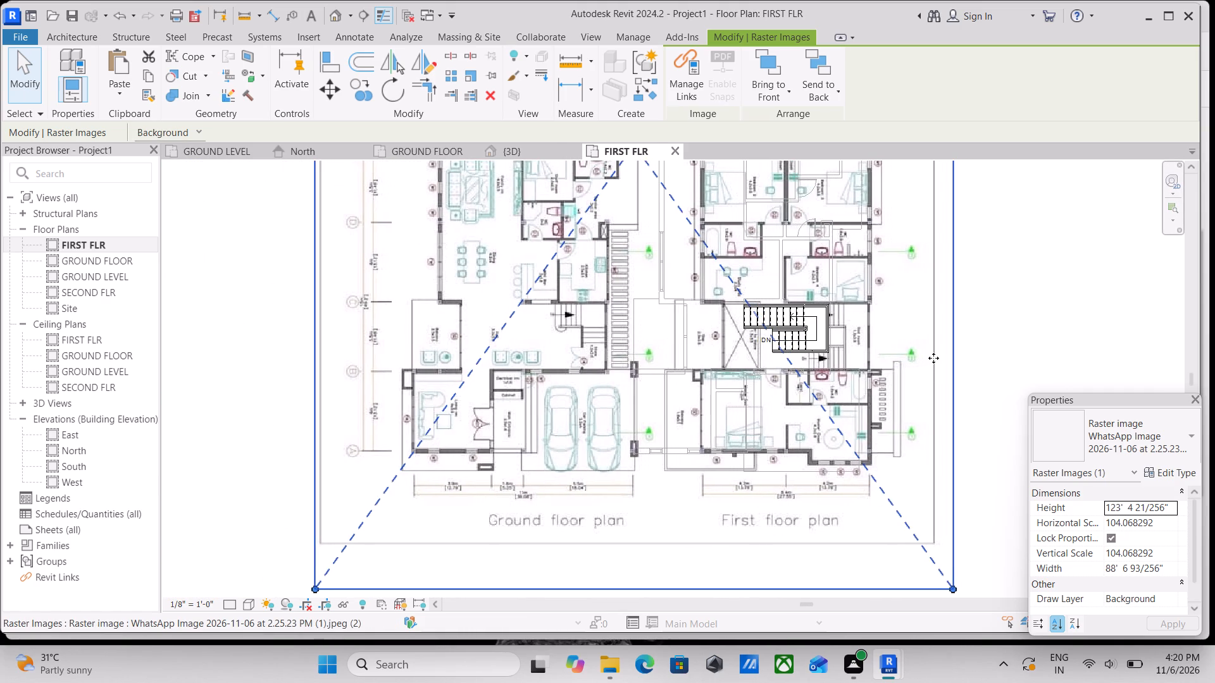
key("Left")
key("Left")
key("Left")
key("Left")
key("Left")
key("Left")
key("Left")
key("Left")
key("Left")
key("Left")
key("Left")
key("Left")
key("Left")
key("Left")
key("Left")
key("Left")
key("Left")
key("Left")
key("Left")
key("Left")
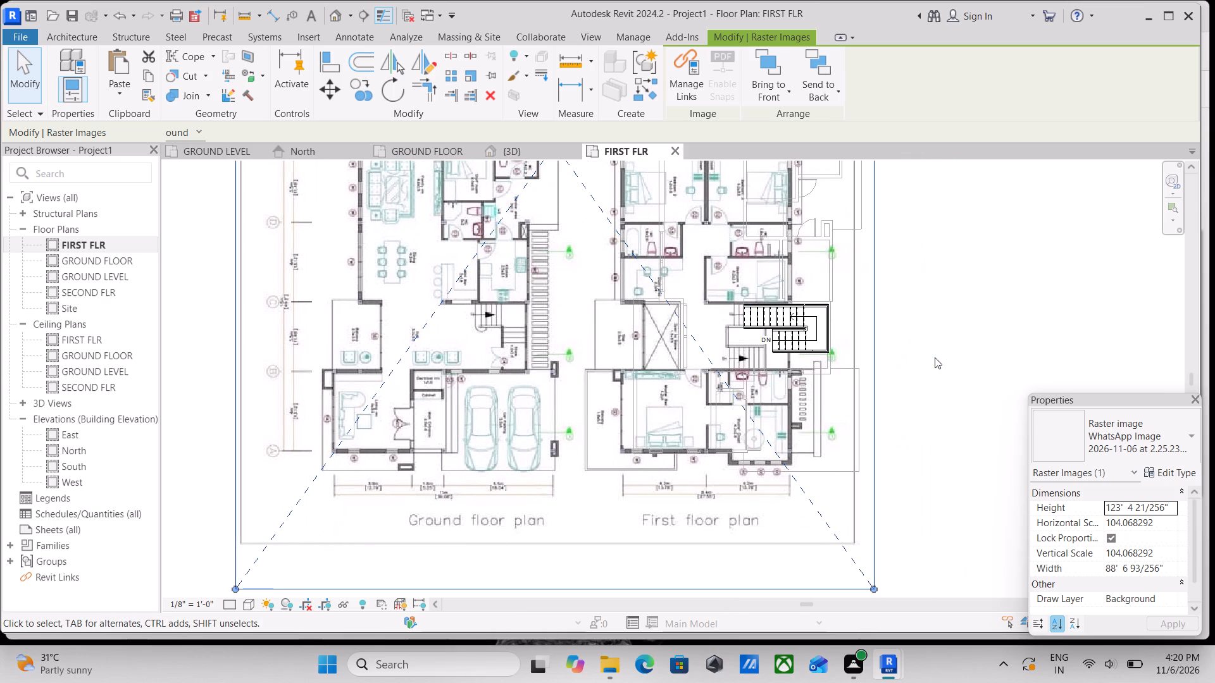
scroll(921, 363, "up", 1)
scroll(921, 363, "down", 2)
middle_click_drag(921, 363, 985, 353)
key("Left")
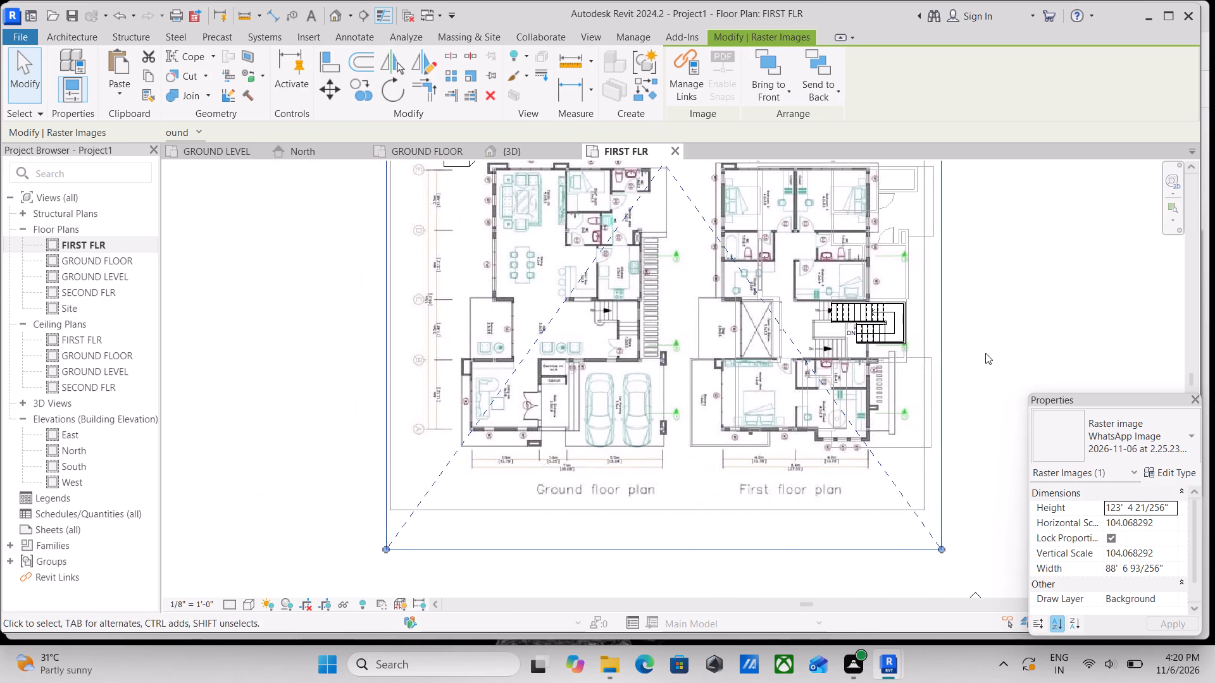
key("Left")
key("Left")
key("Left")
Nudge the plan image slightly back and forth to fine-tune the first floor plan's position against the modelled stair and walls.
key("Right")
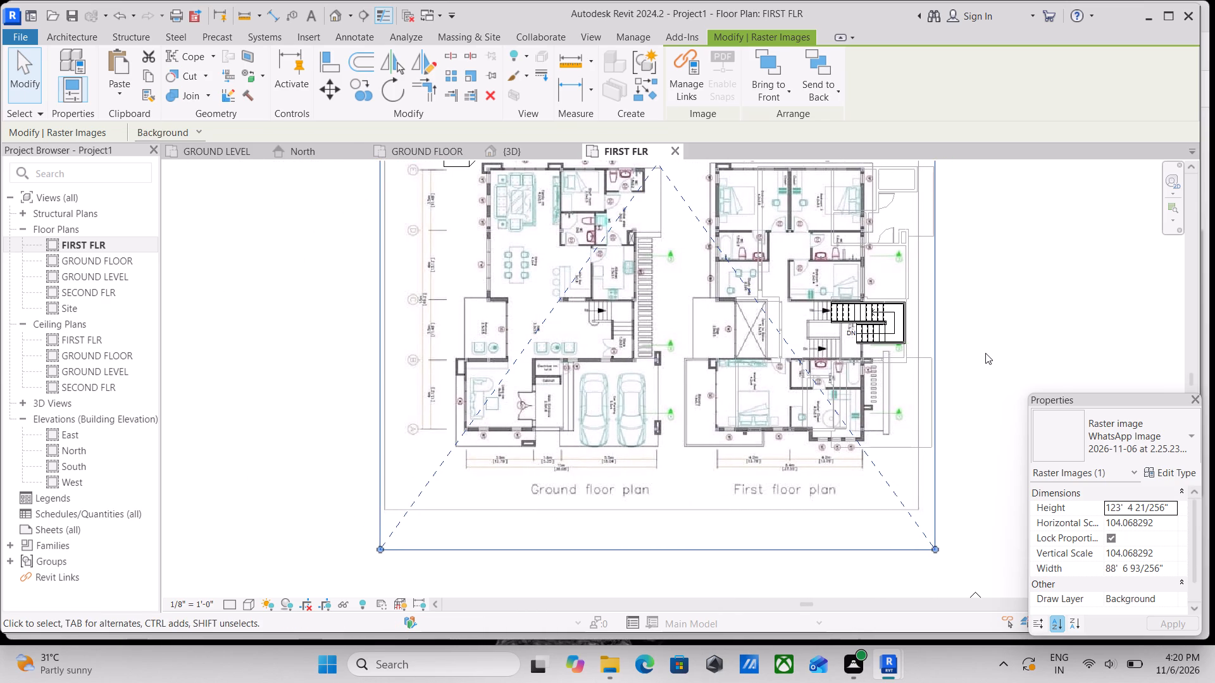
key("Right")
key("Right")
key("Right")
key("Right")
key("Right")
scroll(985, 353, "up", 2)
key("Right")
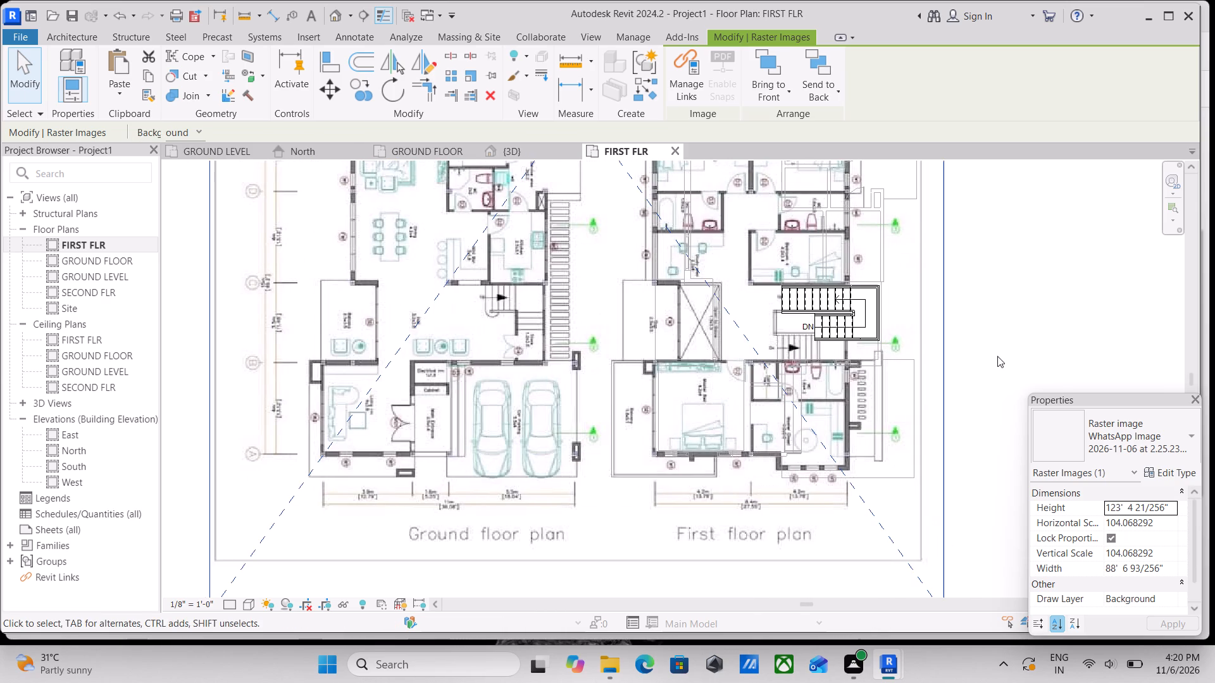
key("Right")
key("Right")
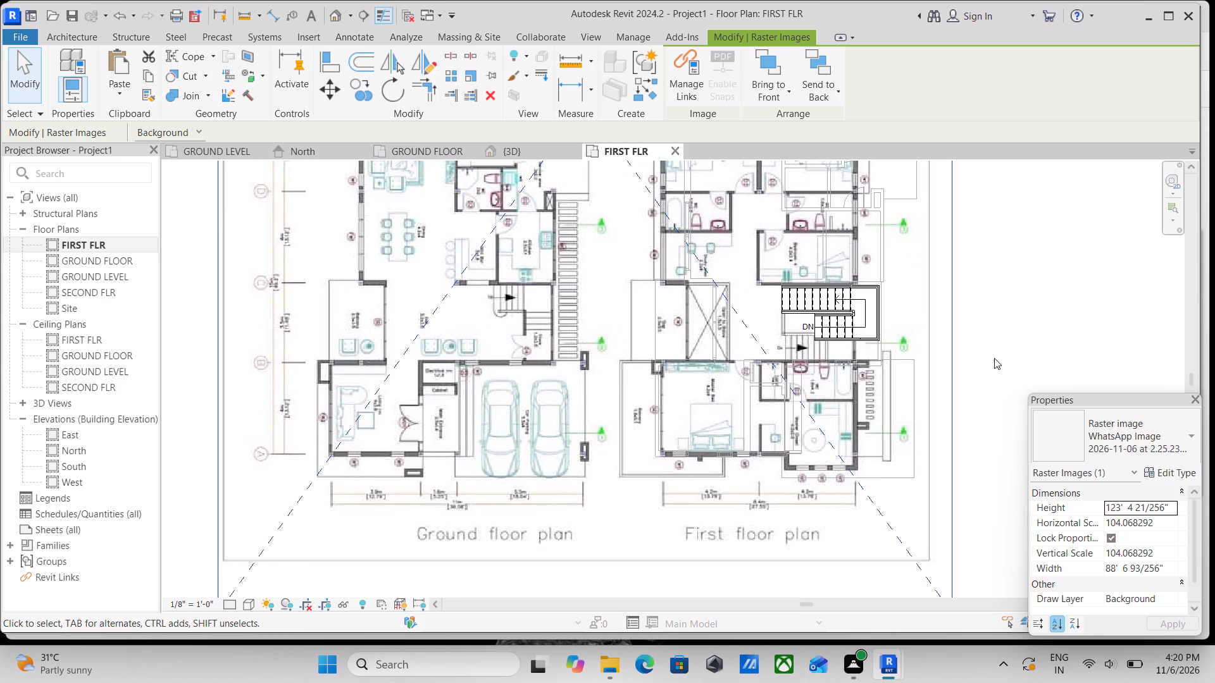
key("Left")
key("Left")
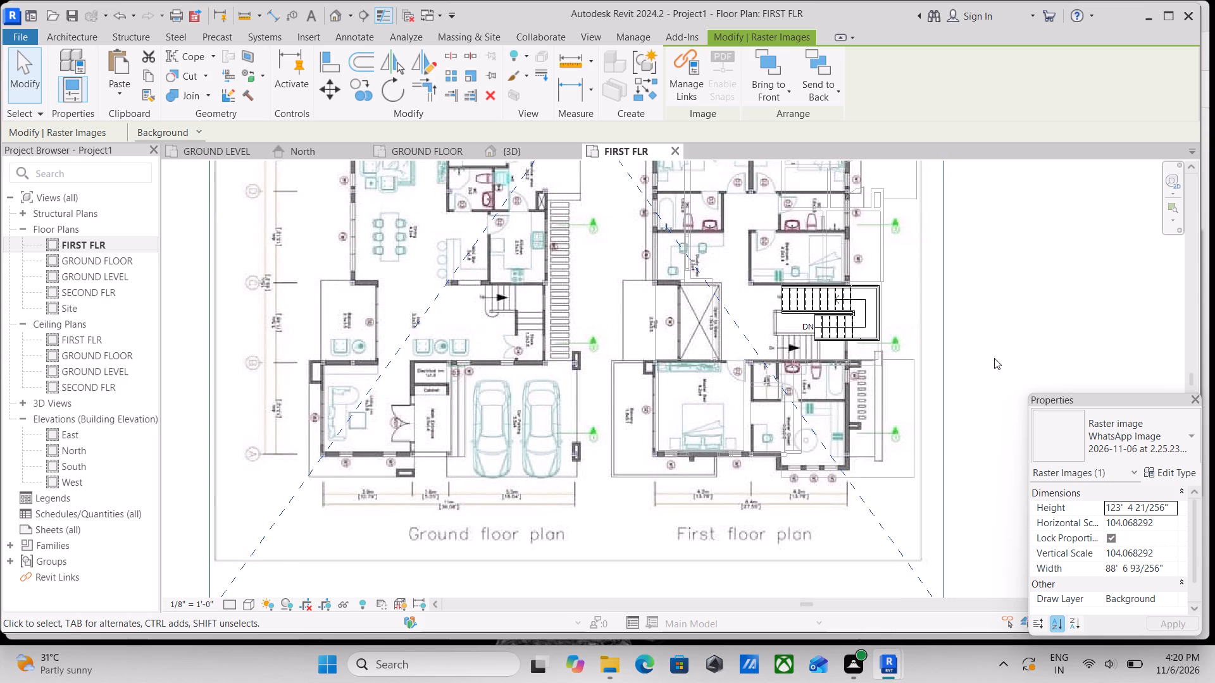
key("Right")
scroll(931, 398, "up", 3)
scroll(606, 493, "up", 2)
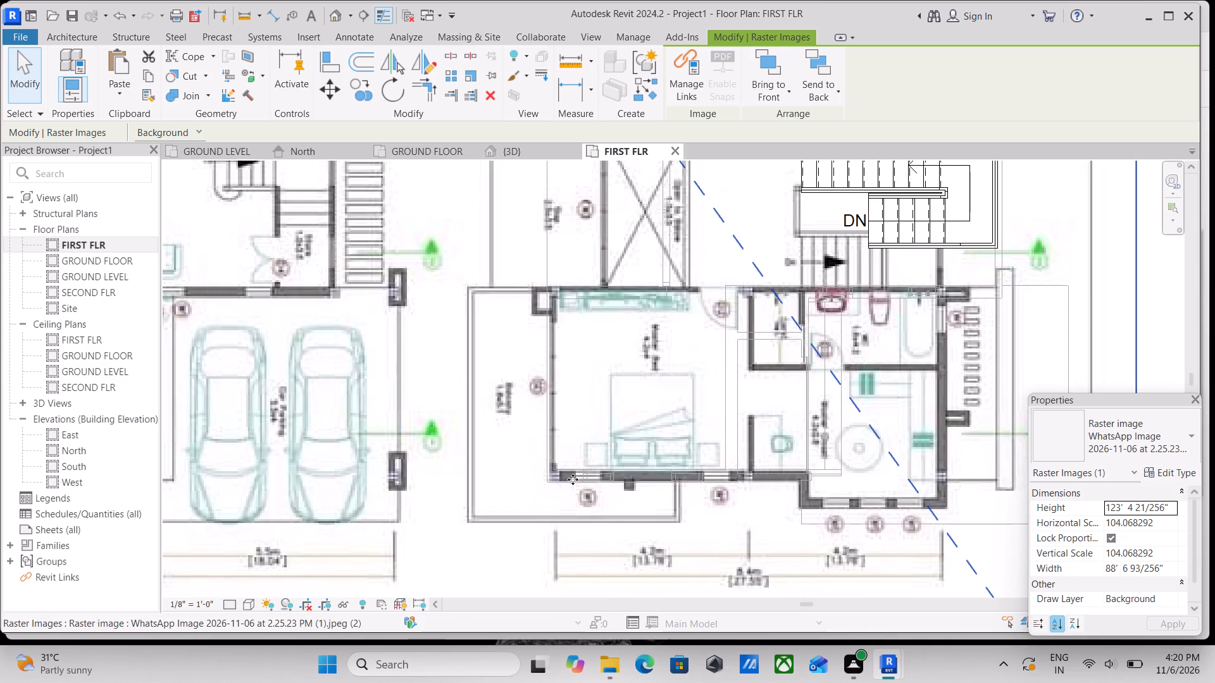
key("Left")
Check the first floor plan's alignment with the model from the master bedroom past the staircase to the rear bedrooms.
scroll(615, 469, "up", 3)
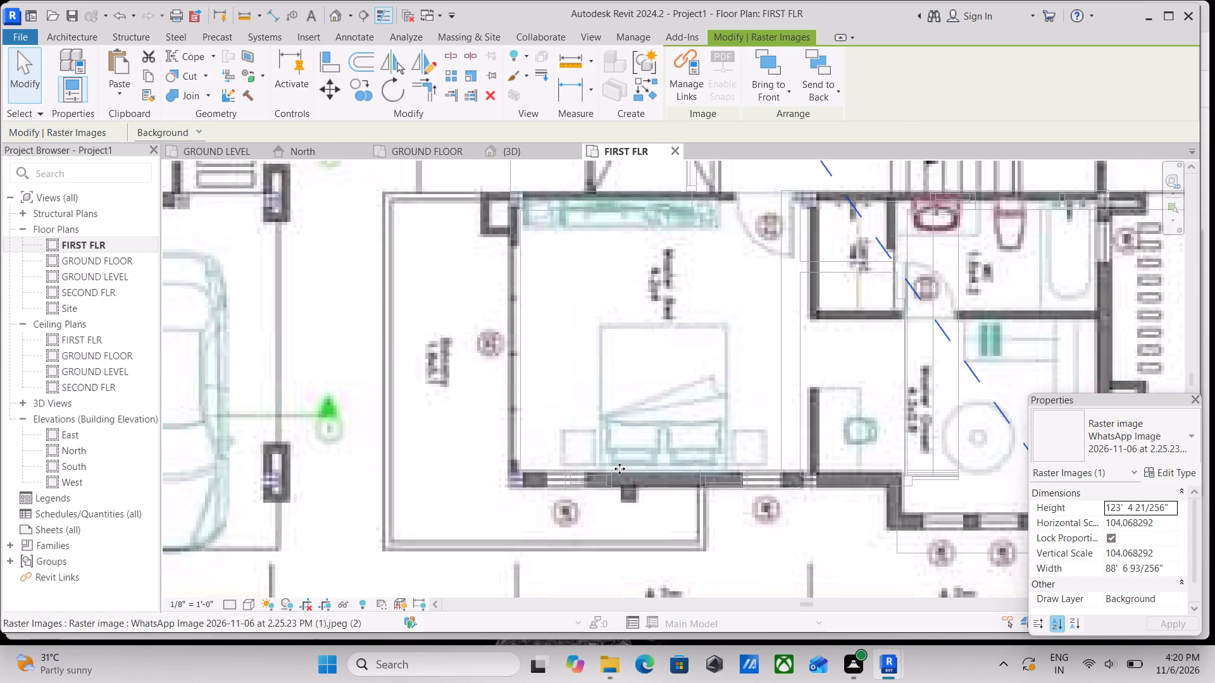
scroll(651, 455, "down", 1)
middle_click_drag(651, 455, 652, 465)
middle_click_drag(682, 434, 693, 490)
scroll(686, 437, "down", 1)
middle_click_drag(709, 445, 704, 517)
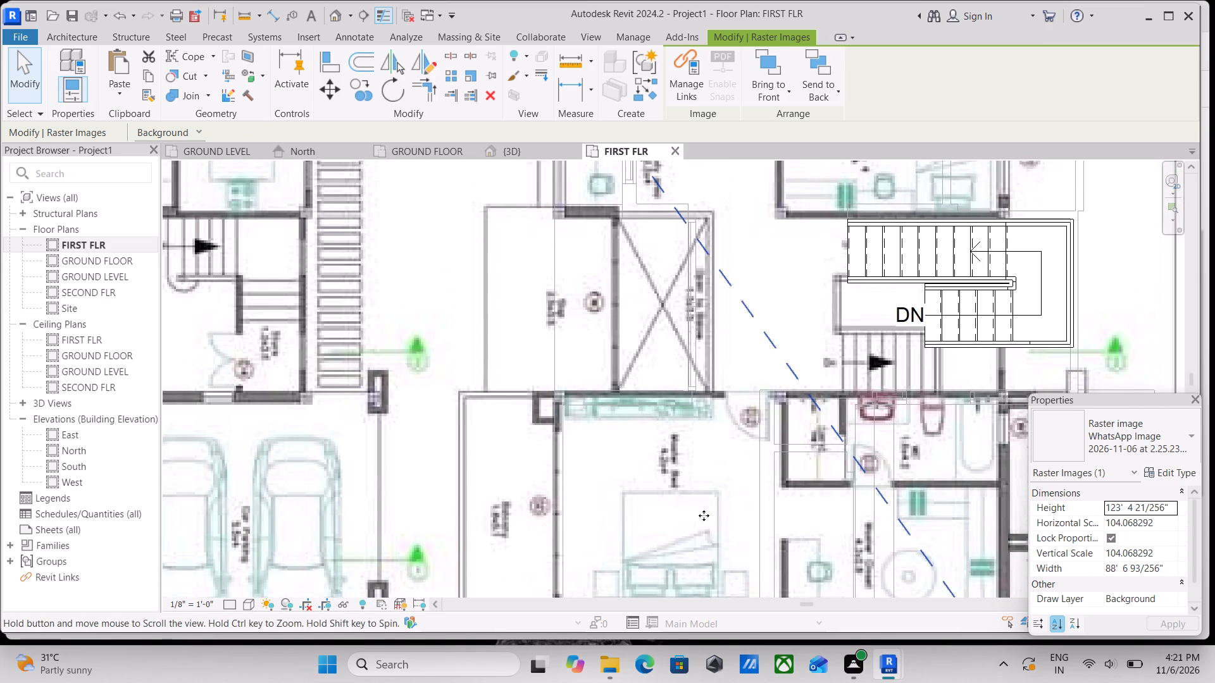
middle_click_drag(686, 409, 686, 479)
middle_click_drag(661, 340, 661, 453)
middle_click_drag(623, 335, 620, 441)
middle_click_drag(560, 271, 523, 428)
middle_click_drag(599, 303, 561, 382)
Draw an EXTERIOR WALL 9" along the first floor plan's side, from the rear bedroom's outer corner to the study area's end corner.
scroll(808, 369, "up", 3)
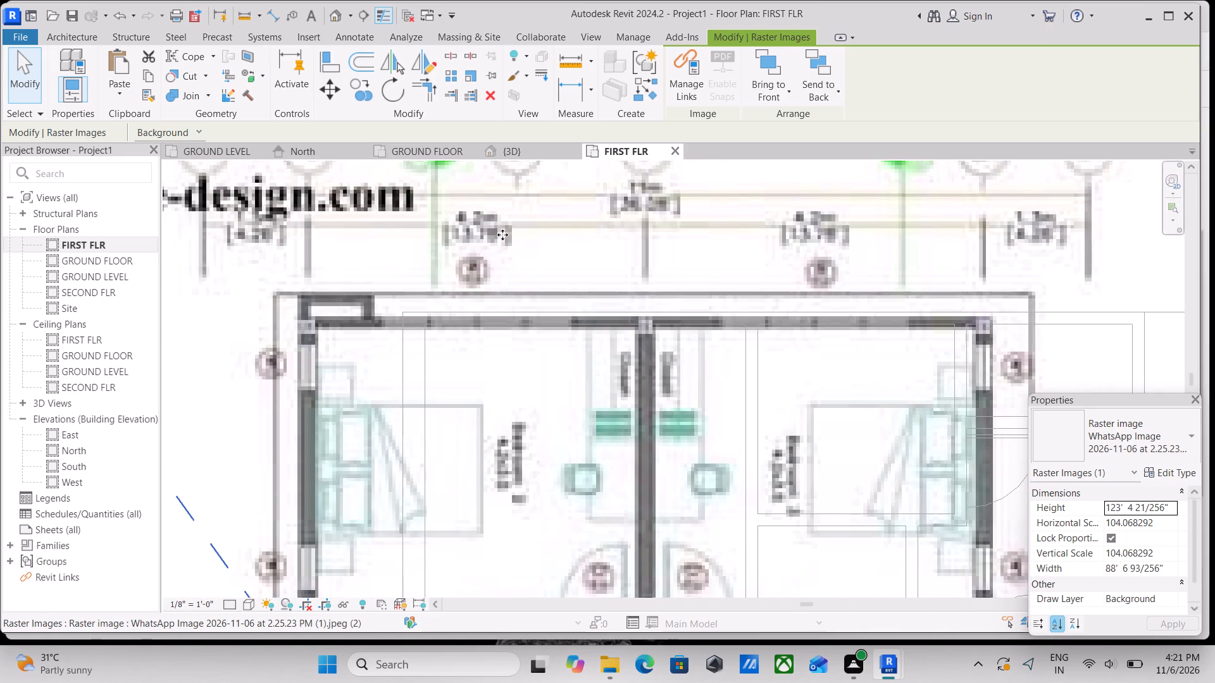
type("WA")
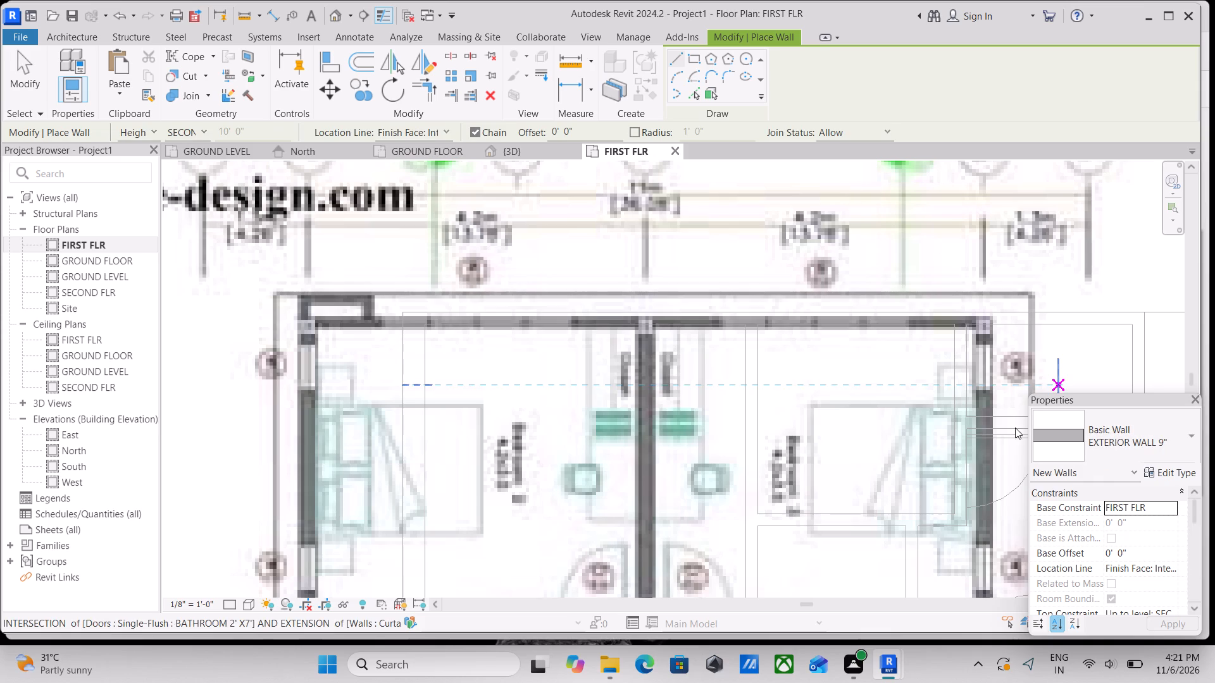
scroll(341, 338, "up", 8)
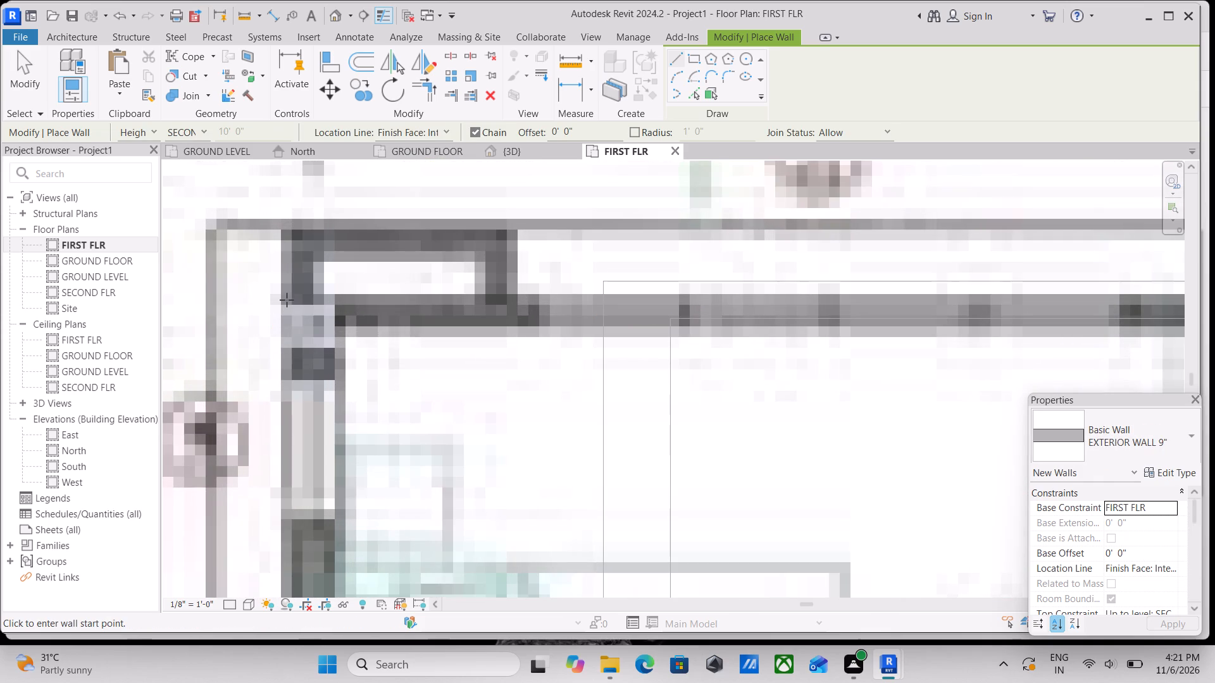
left_click(280, 294)
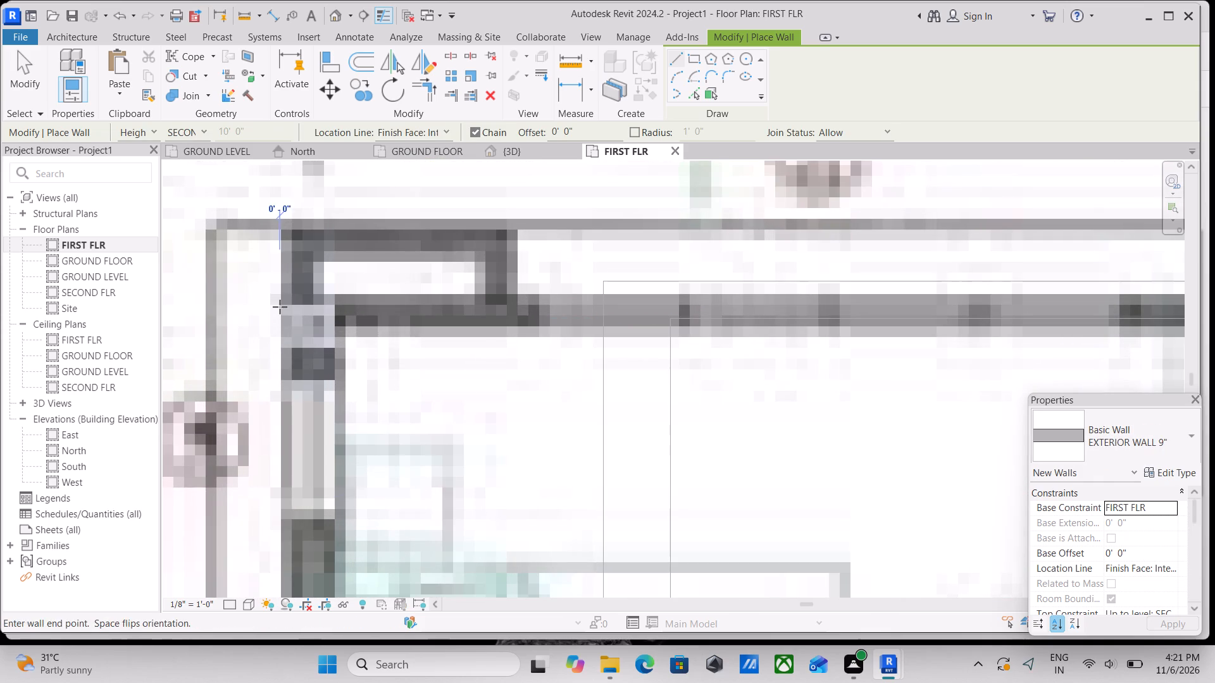
middle_click_drag(281, 405, 311, 173)
scroll(344, 413, "down", 1)
middle_click_drag(342, 412, 355, 196)
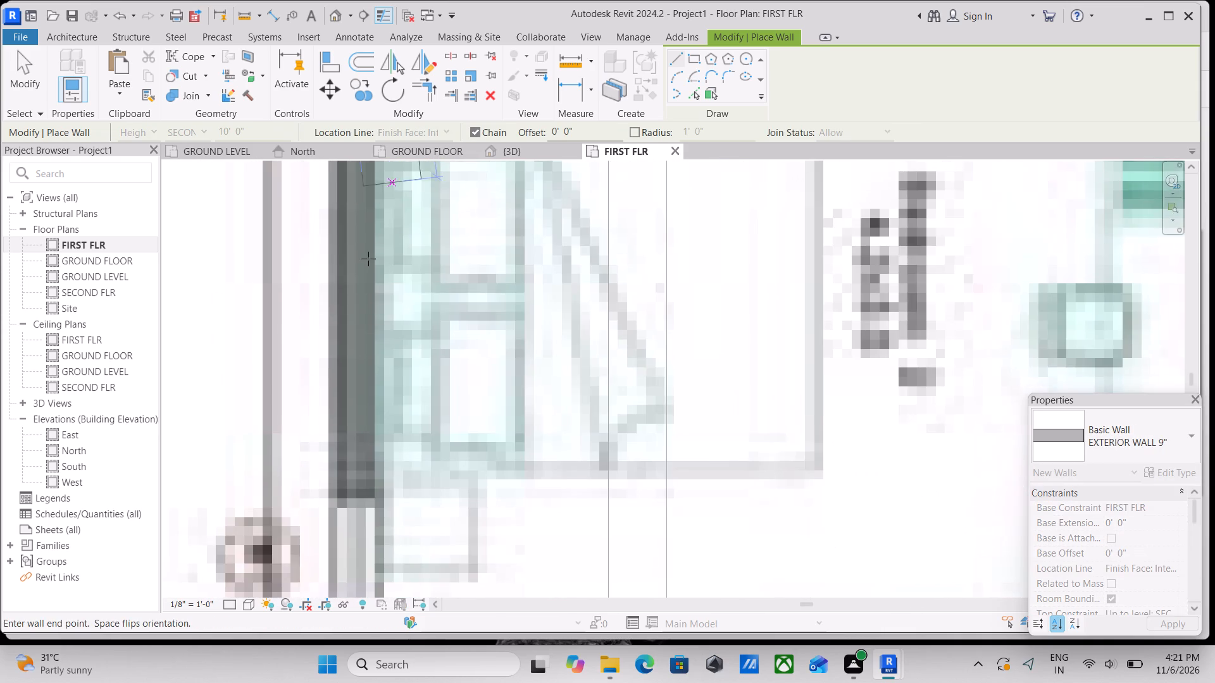
scroll(364, 319, "down", 3)
middle_click_drag(352, 311, 356, 189)
scroll(346, 367, "down", 2)
middle_click_drag(345, 369, 337, 259)
scroll(339, 367, "down", 3)
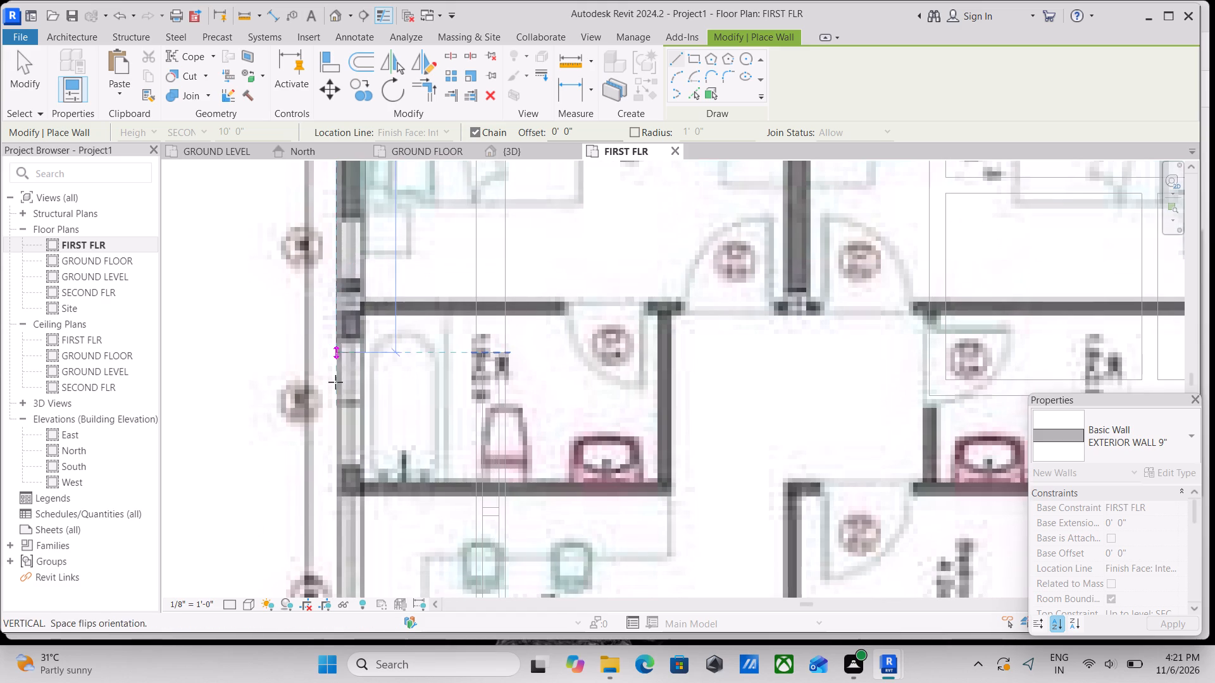
middle_click_drag(335, 382, 339, 233)
scroll(370, 330, "down", 4)
middle_click_drag(367, 309, 361, 233)
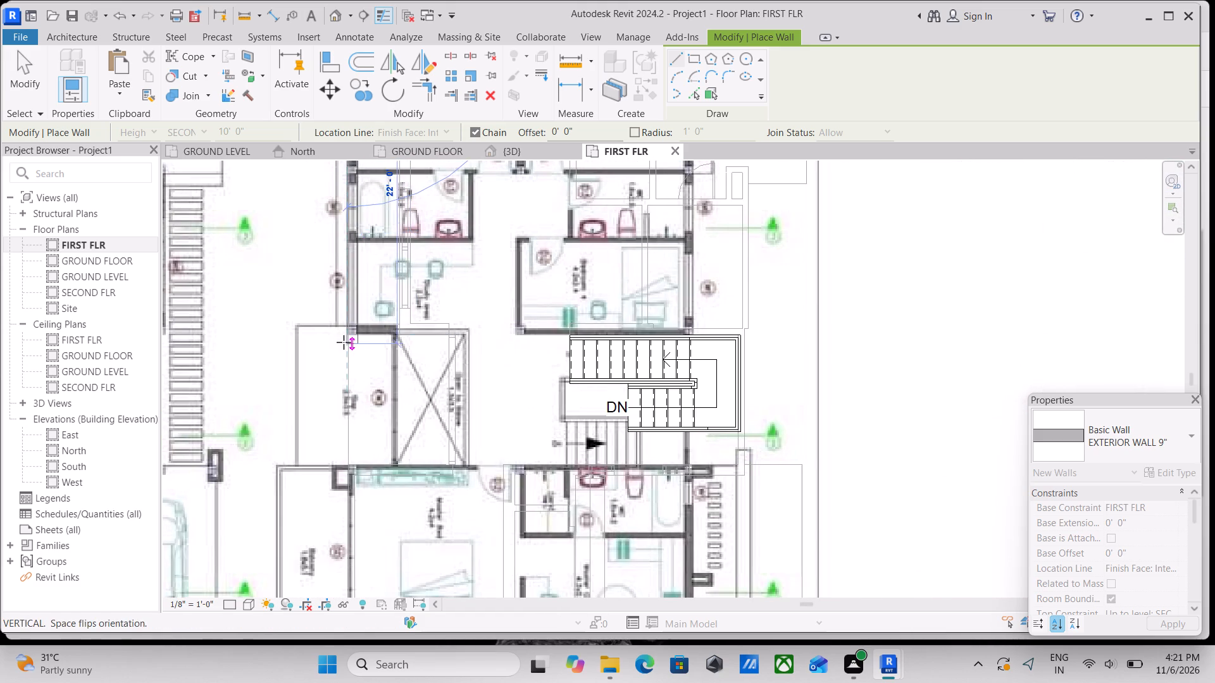
scroll(344, 341, "up", 15)
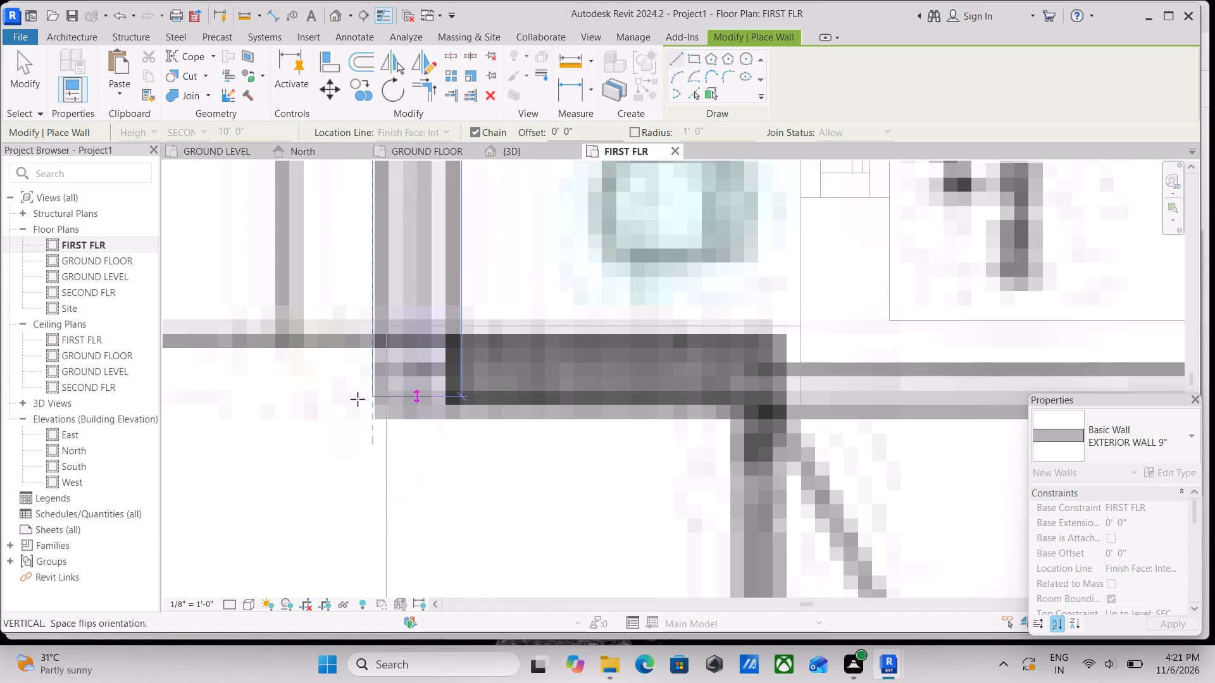
left_click(378, 419)
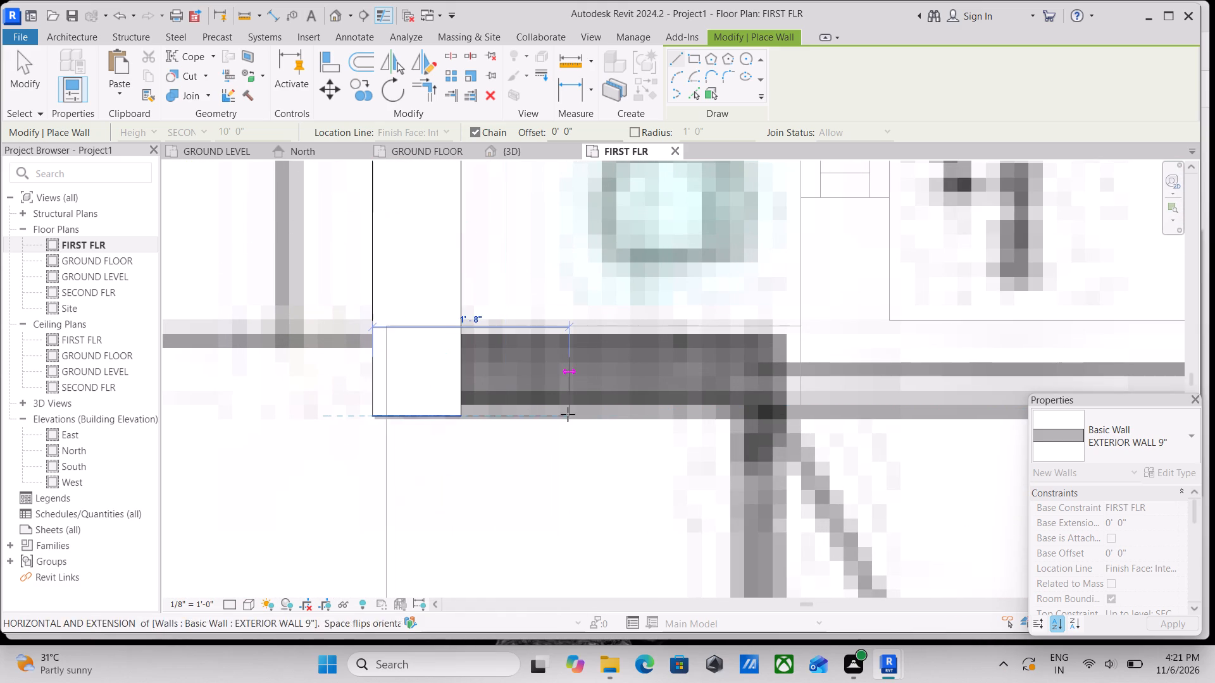
Continue the wall with a return about 3'-6" long from the study area's corner to the open-to-below void, ending the chain.
middle_click_drag(568, 414, 425, 354)
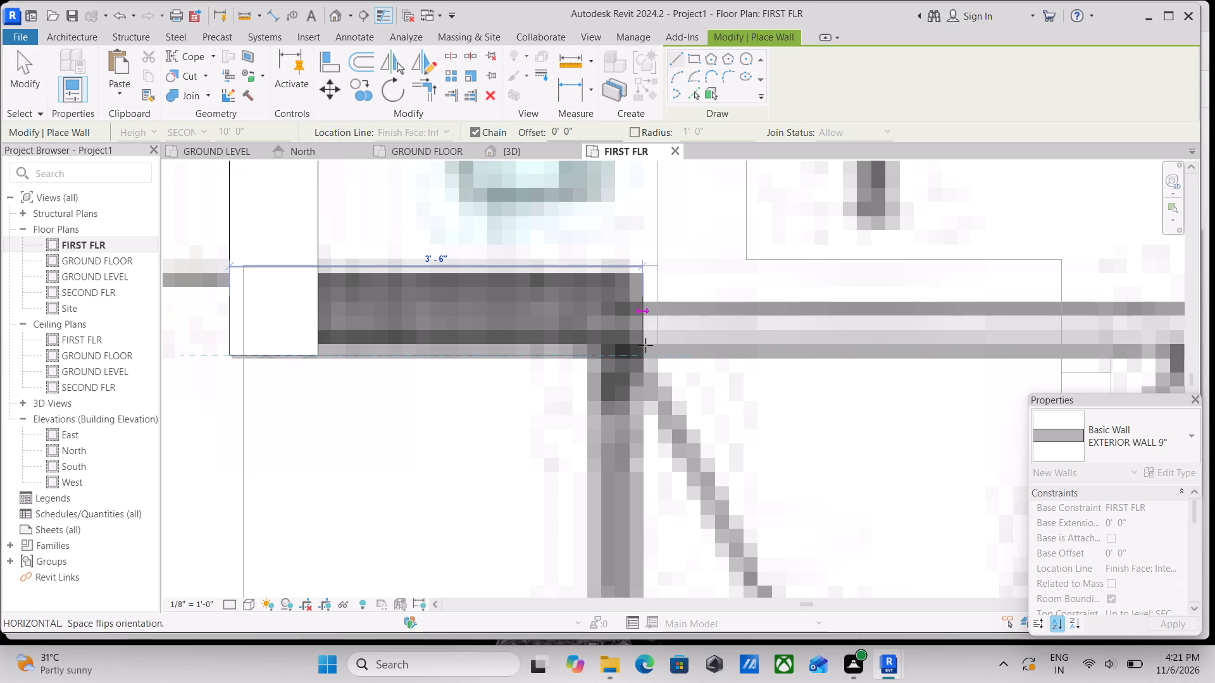
left_click(645, 345)
key("Escape")
Draw an EXTERIOR WALL 9" about 14'-10" long along the master bedroom's outer side, from its balcony corner to the closet projection.
scroll(653, 353, "down", 2)
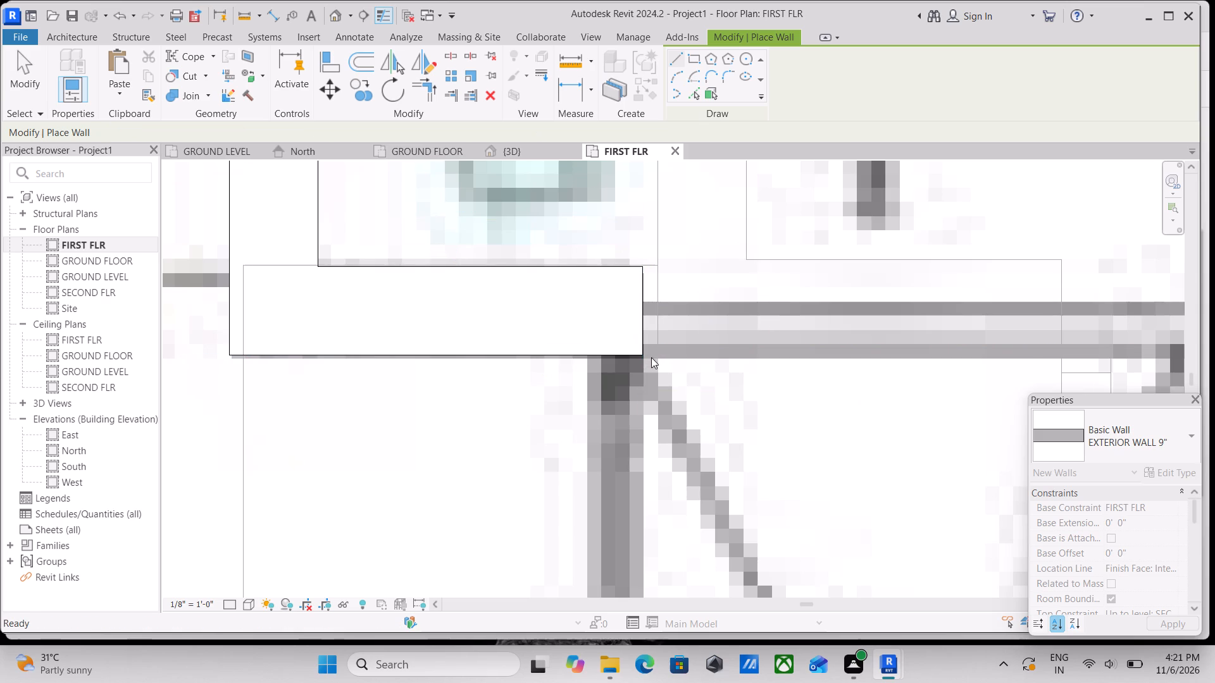
scroll(651, 357, "down", 10)
middle_click_drag(662, 383, 688, 283)
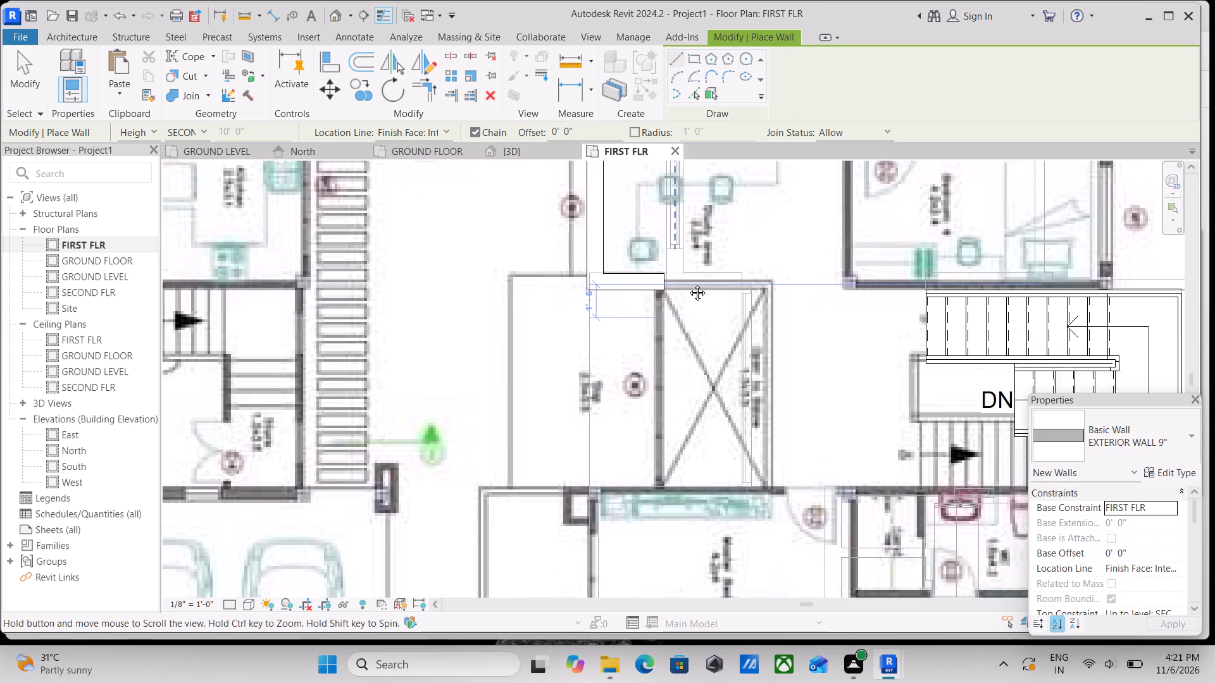
middle_click_drag(688, 283, 699, 261)
middle_click_drag(665, 383, 701, 266)
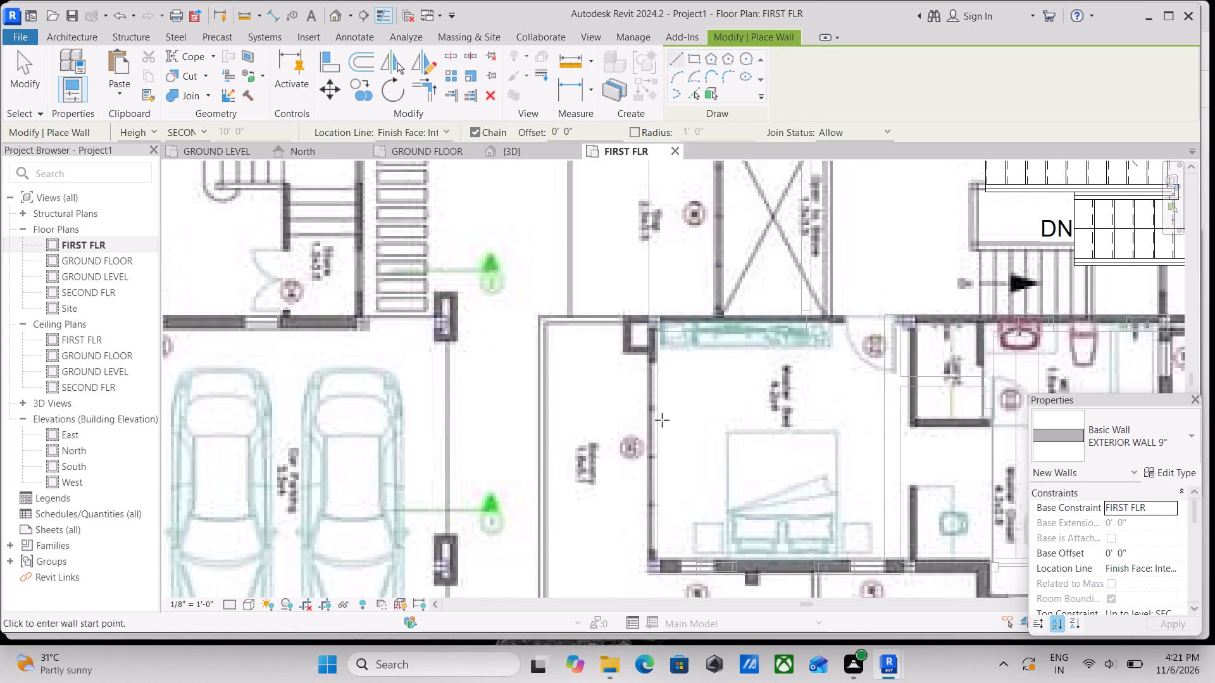
middle_click_drag(661, 405, 687, 308)
middle_click_drag(716, 385, 670, 550)
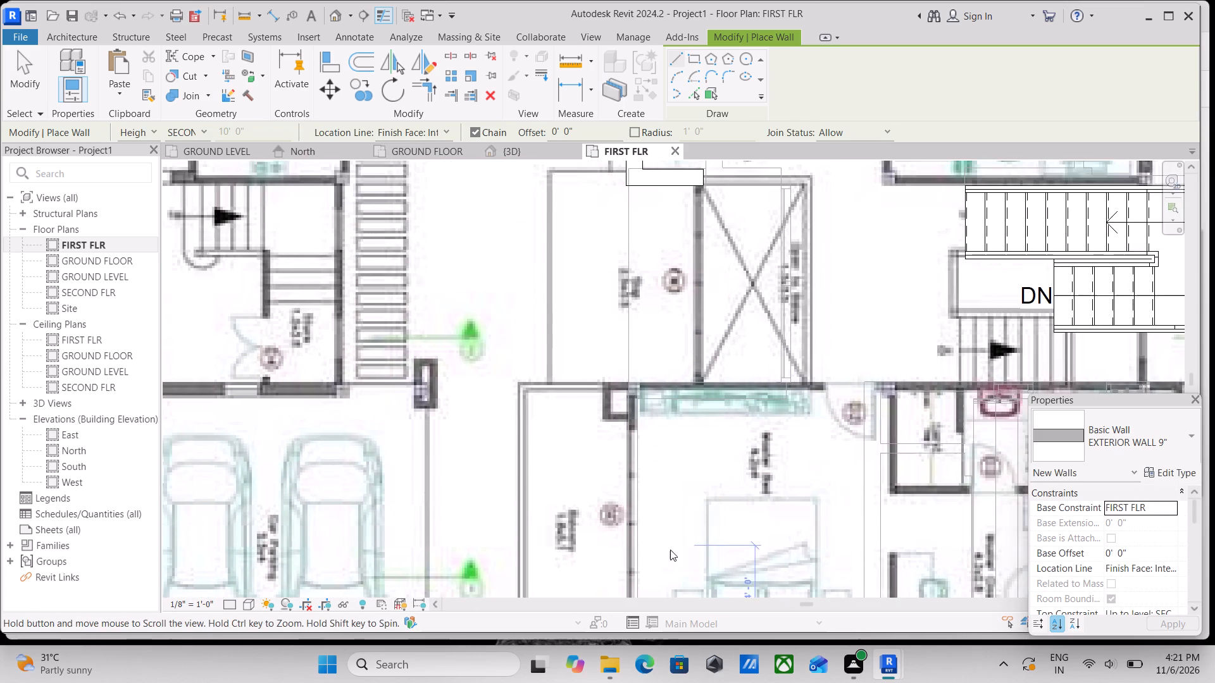
scroll(706, 428, "up", 1)
scroll(737, 386, "down", 3)
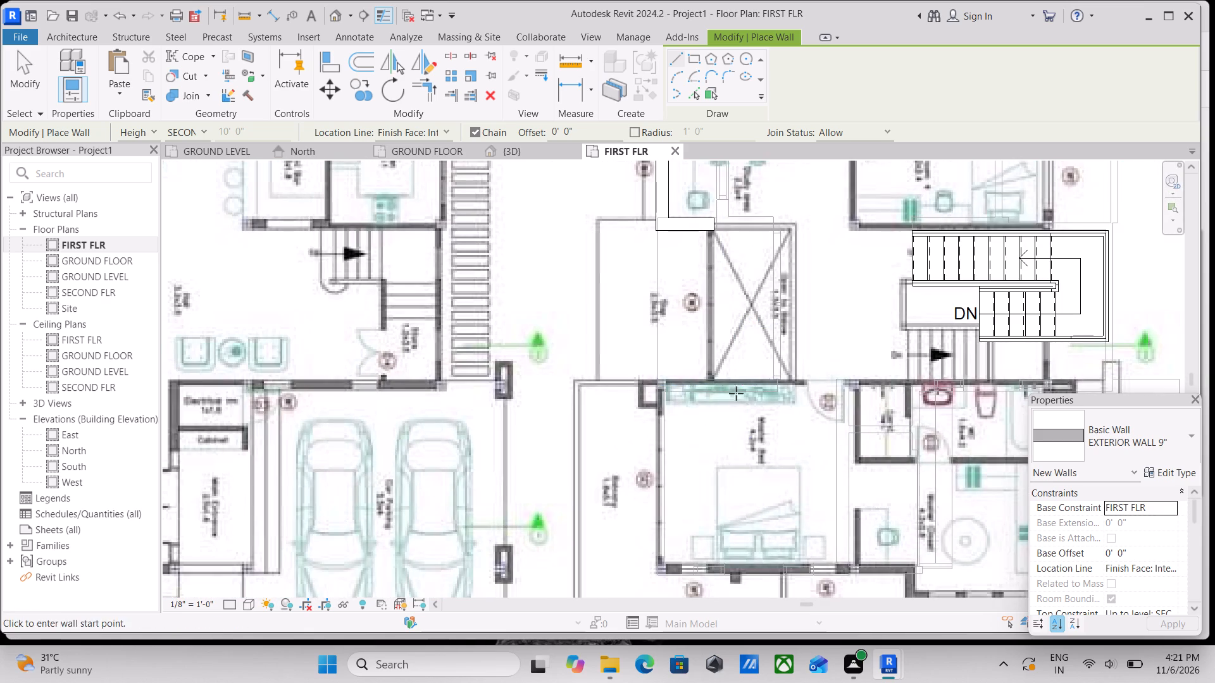
middle_click_drag(735, 458, 711, 315)
scroll(639, 446, "up", 1)
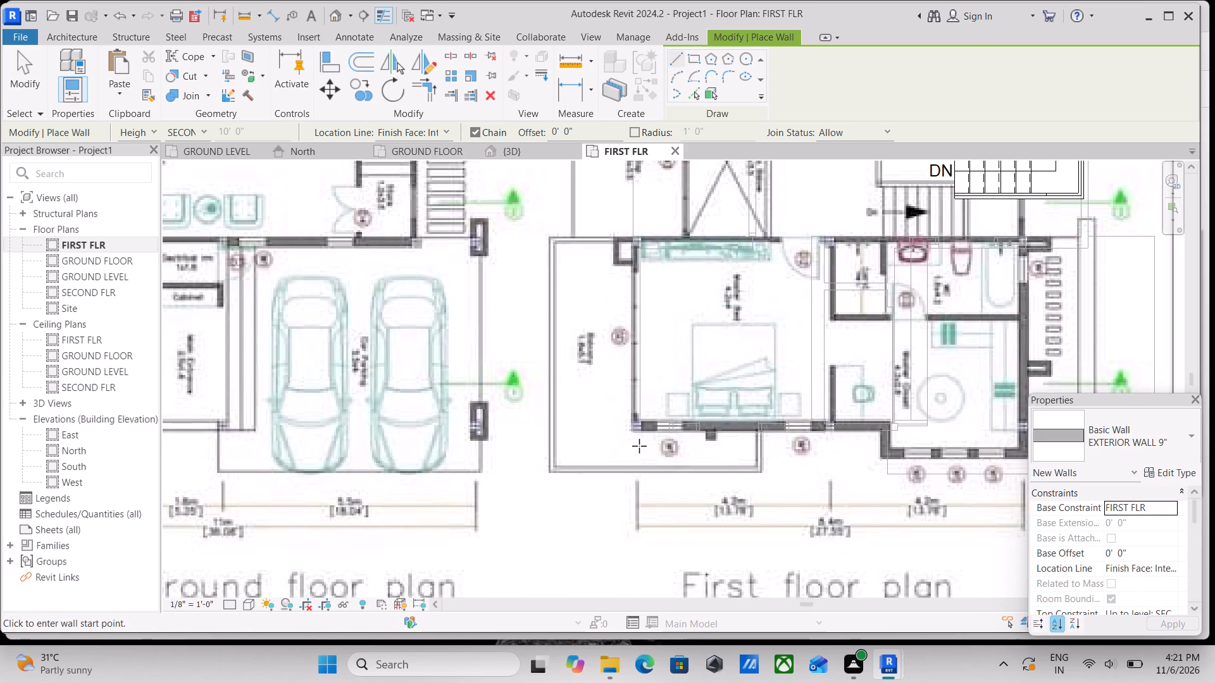
scroll(639, 446, "up", 6)
left_click(625, 422)
middle_click_drag(816, 418, 684, 413)
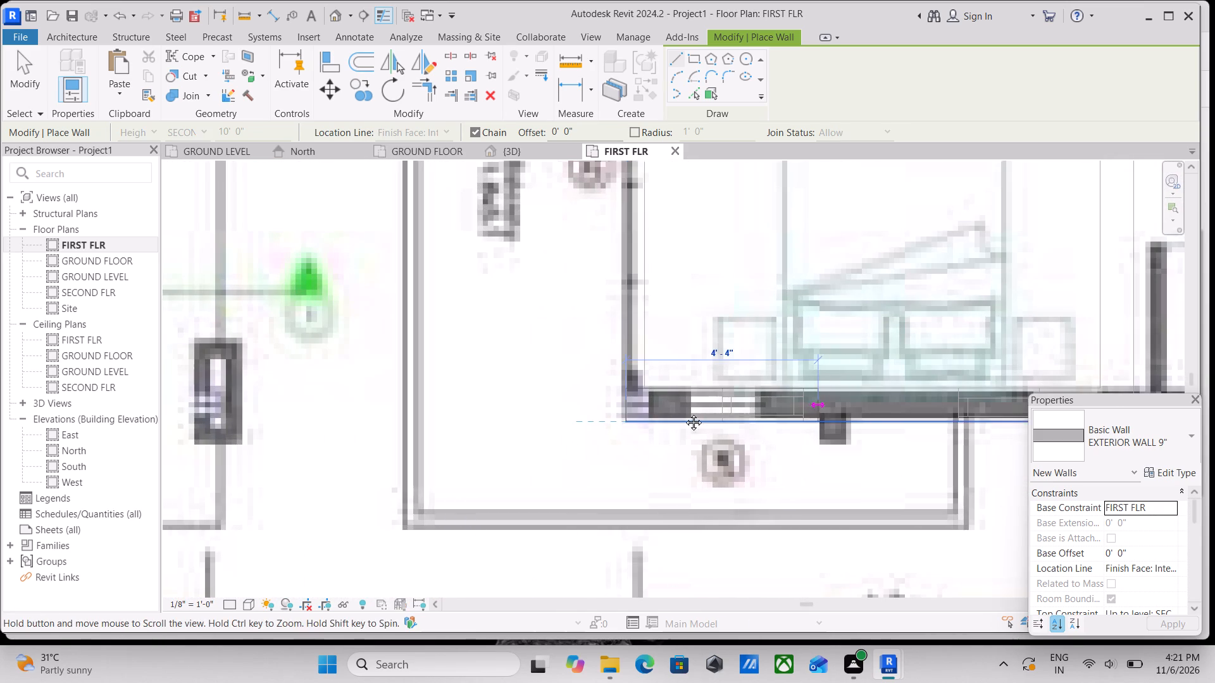
middle_click_drag(684, 413, 353, 380)
middle_click_drag(768, 372, 683, 374)
scroll(735, 377, "up", 2)
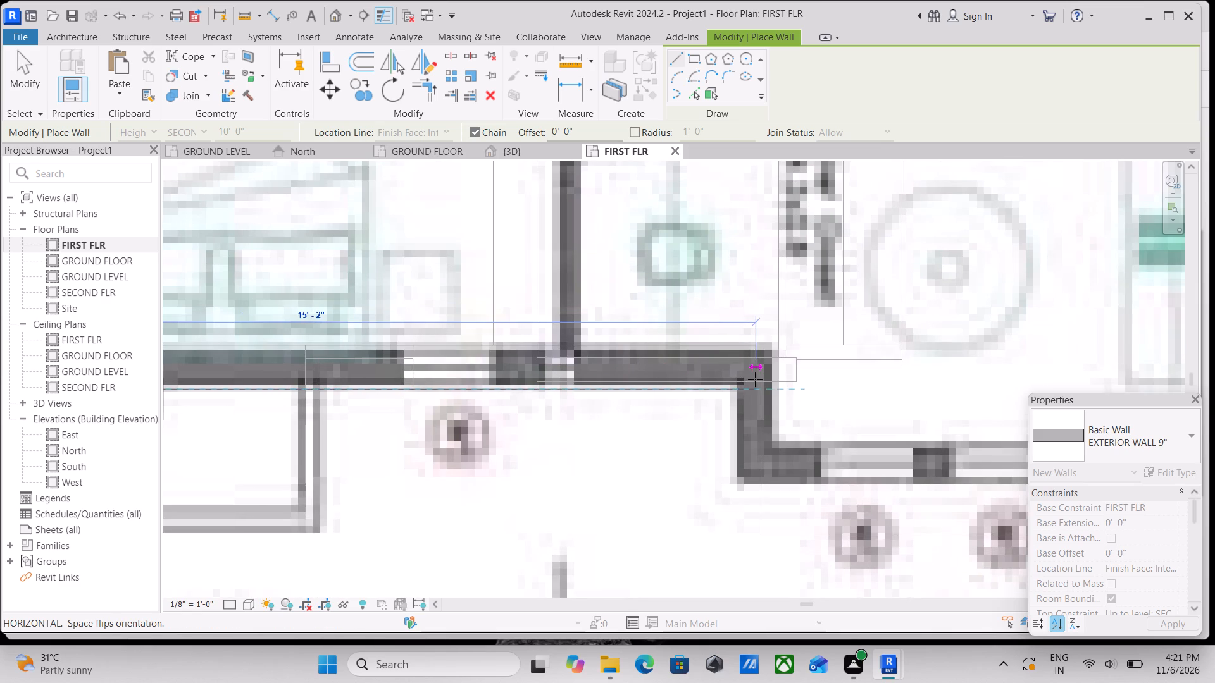
left_click(738, 376)
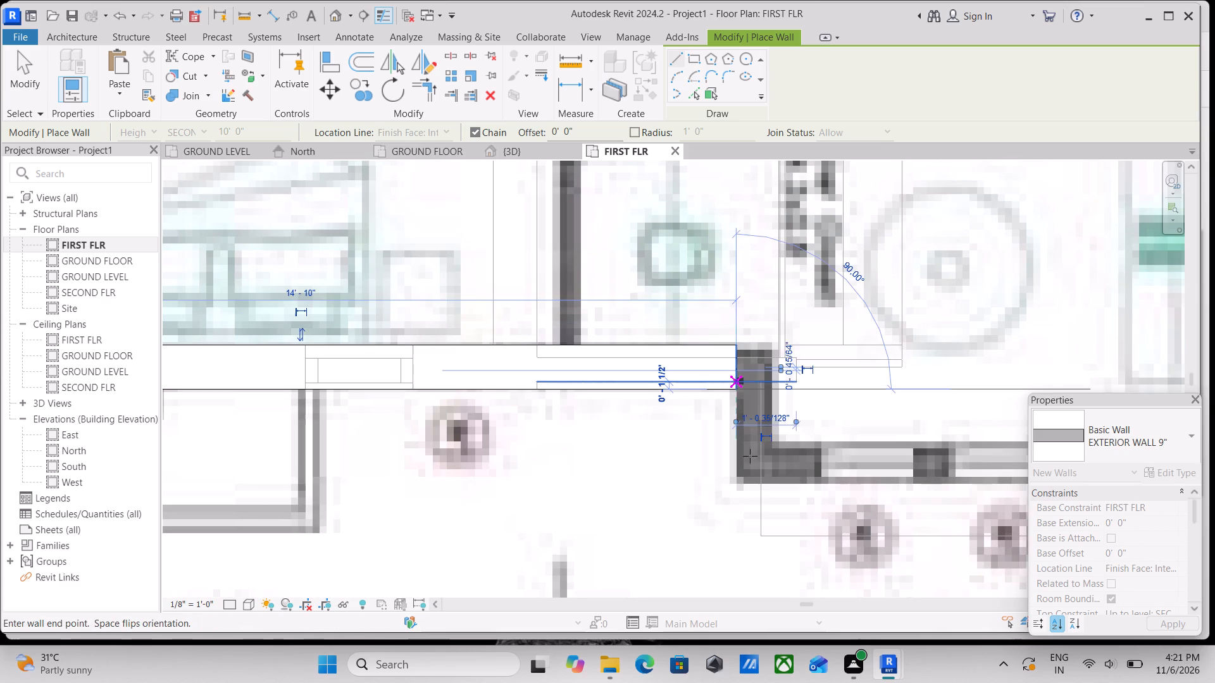
Continue the wall around the master closet projection with a short return and a run along its three windows to the outer corner.
left_click(737, 485)
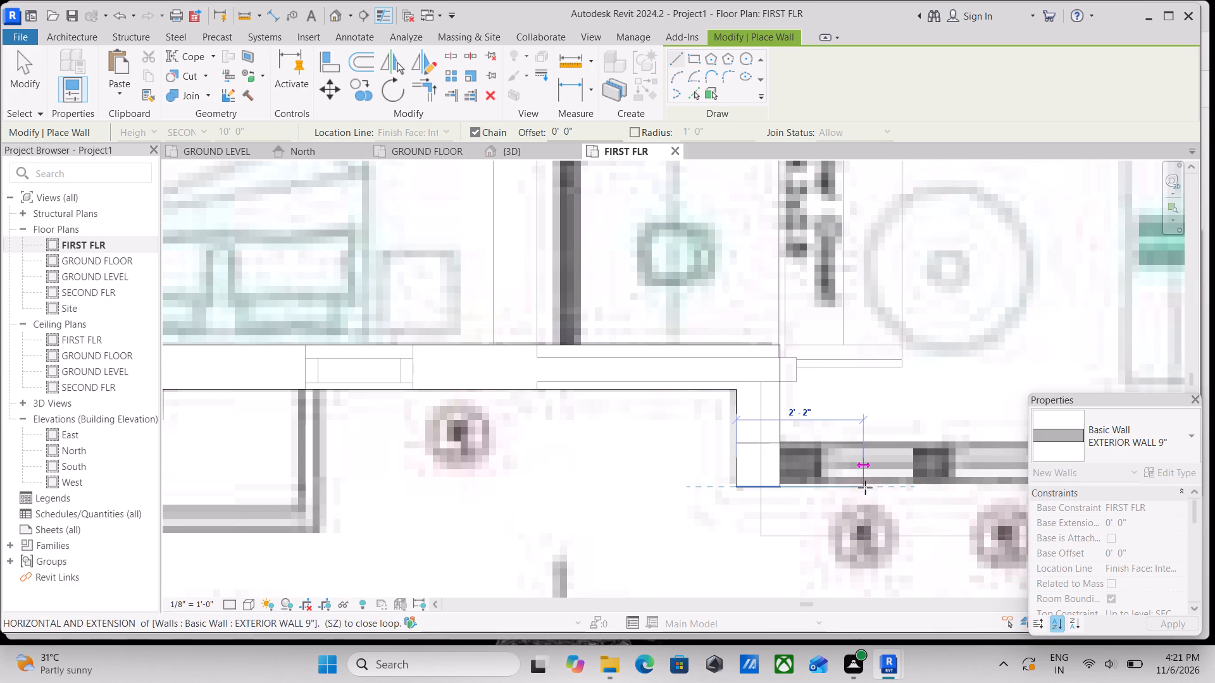
middle_click_drag(862, 486, 525, 435)
middle_click_drag(798, 415, 680, 457)
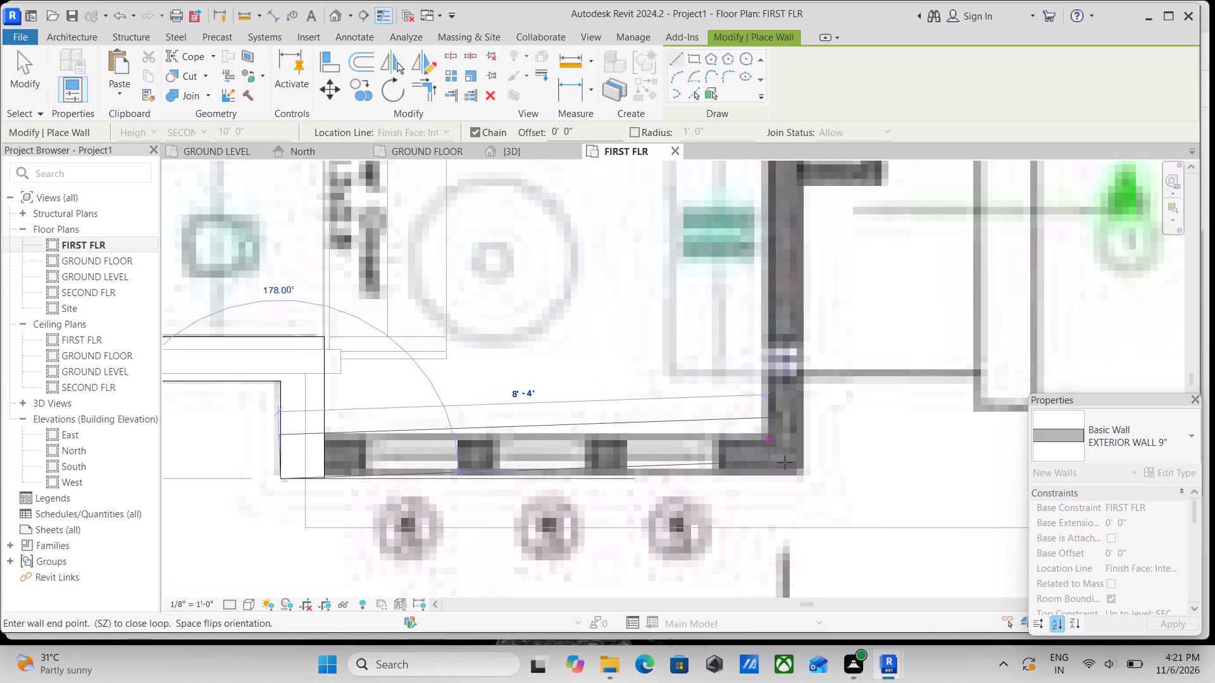
left_click(806, 477)
Continue the exterior wall from the master closet's outer corner along the bathroom to the bathroom's corner beside the staircase.
middle_click_drag(793, 368, 812, 571)
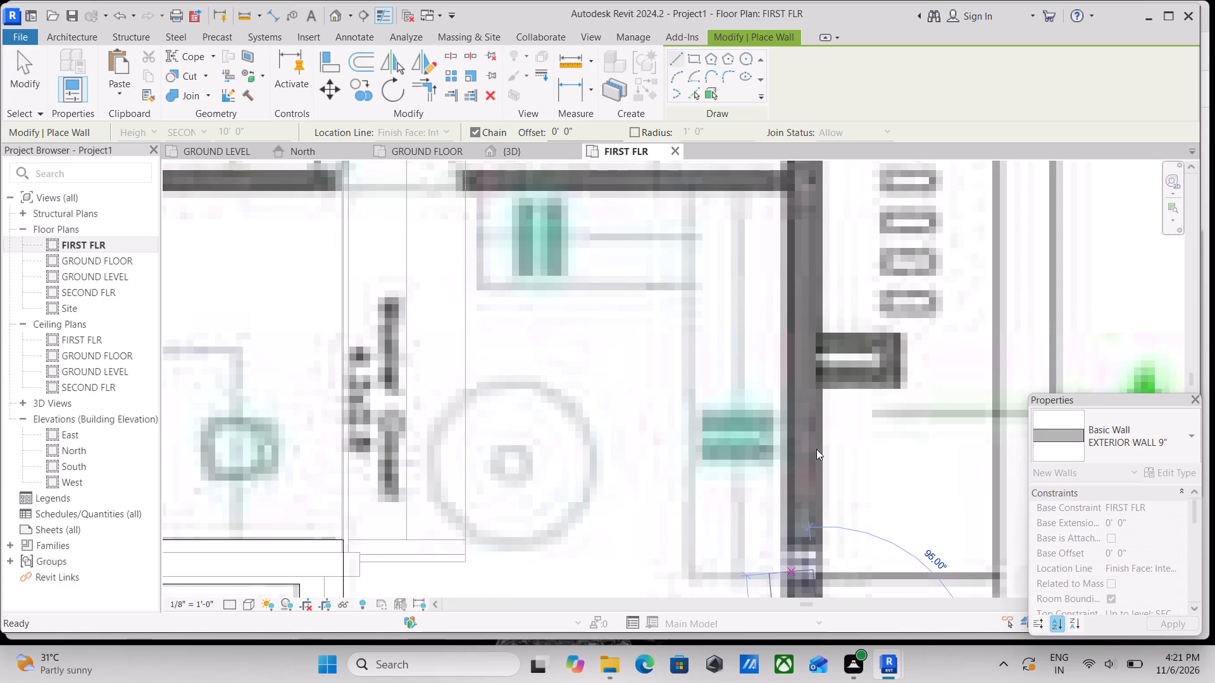
scroll(816, 376, "down", 2)
middle_click_drag(816, 376, 825, 514)
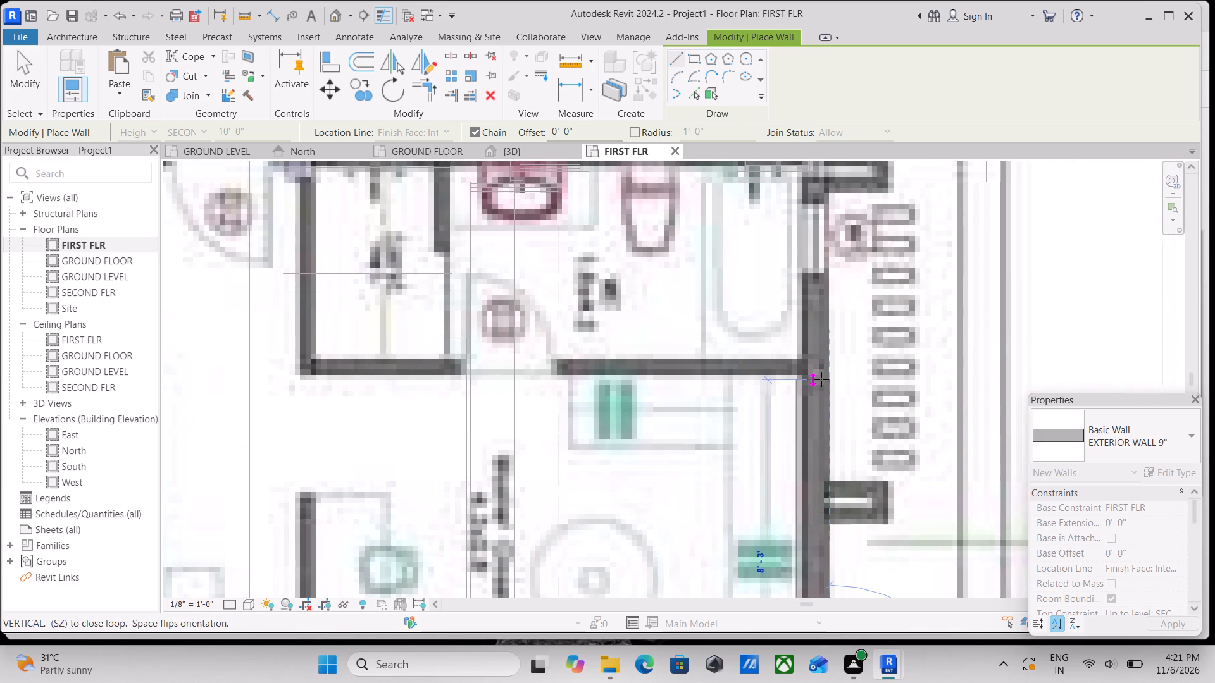
scroll(821, 379, "down", 1)
middle_click_drag(821, 379, 838, 436)
scroll(838, 369, "down", 1)
middle_click_drag(840, 381, 844, 504)
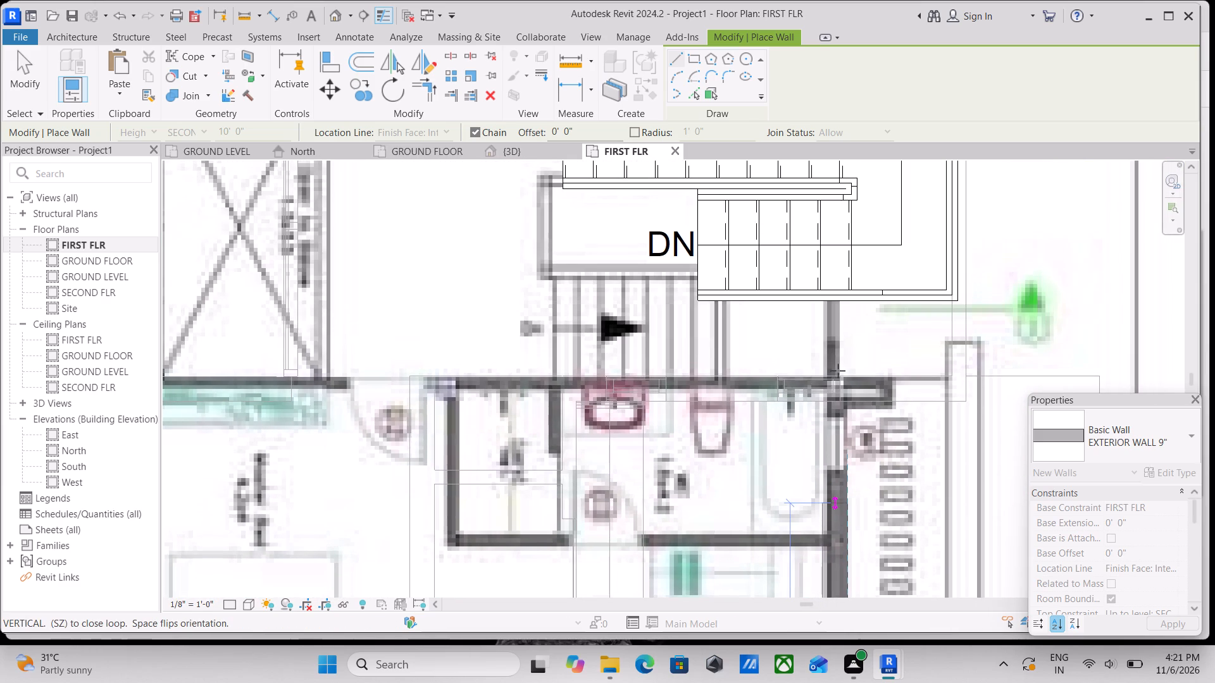
scroll(852, 385, "up", 2)
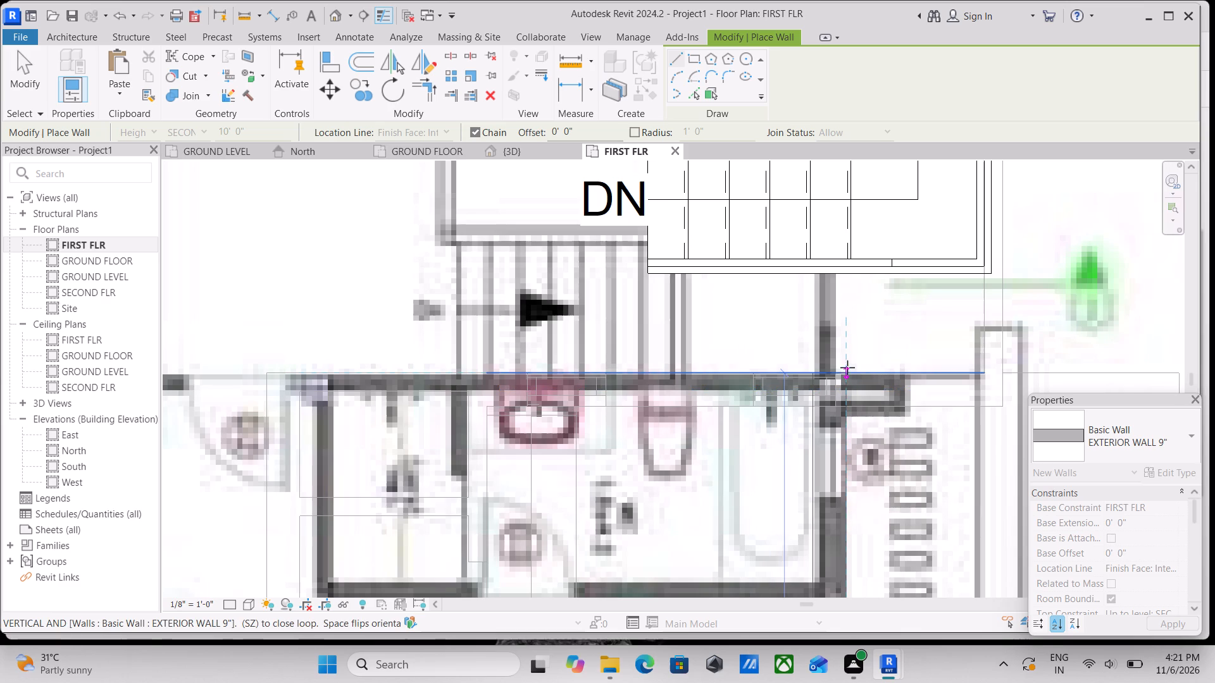
scroll(844, 371, "down", 3)
middle_click_drag(844, 371, 854, 416)
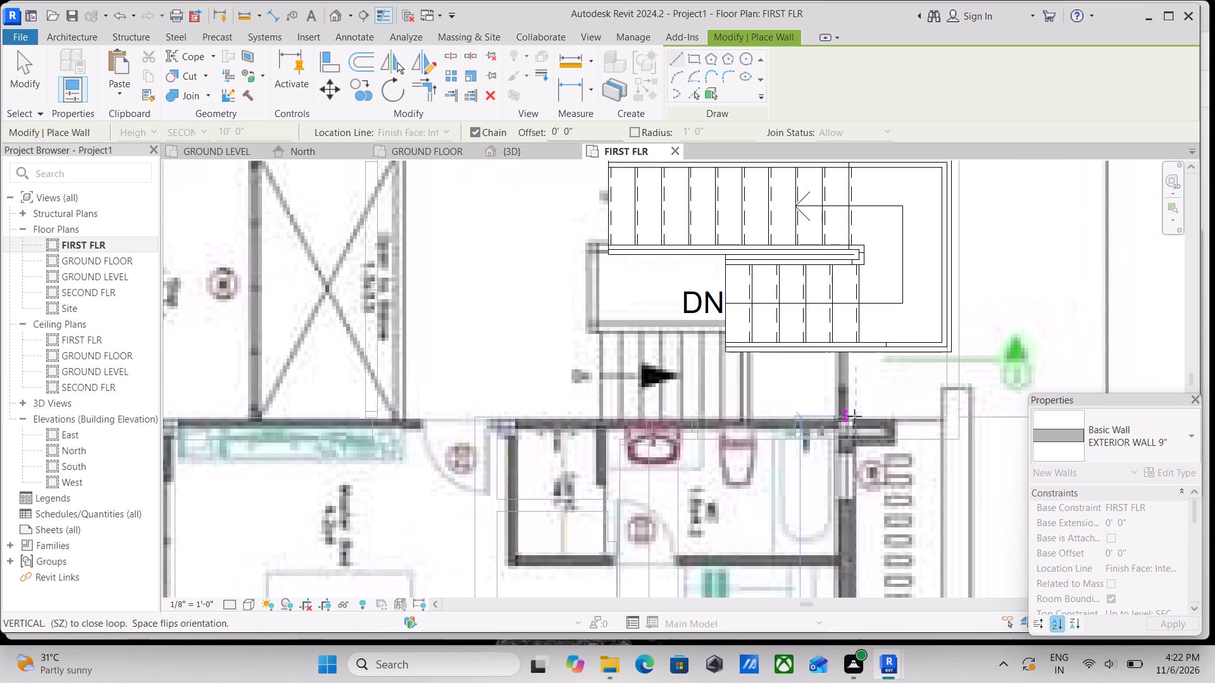
scroll(854, 416, "down", 3)
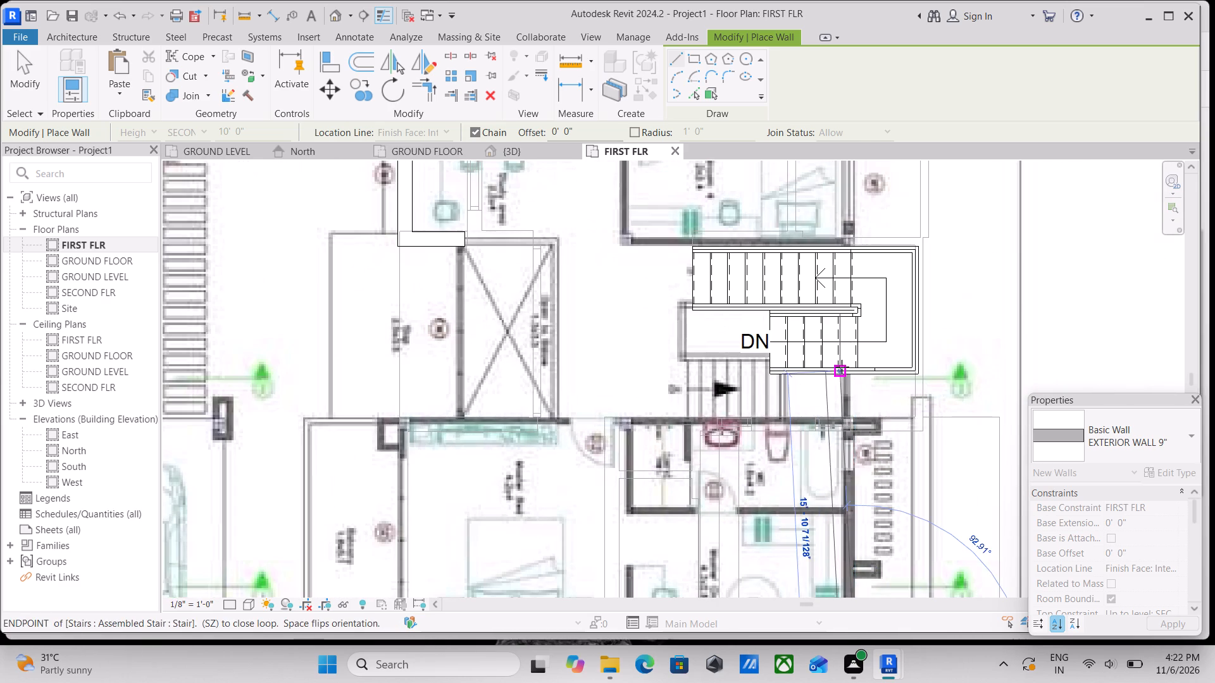
scroll(858, 410, "up", 7)
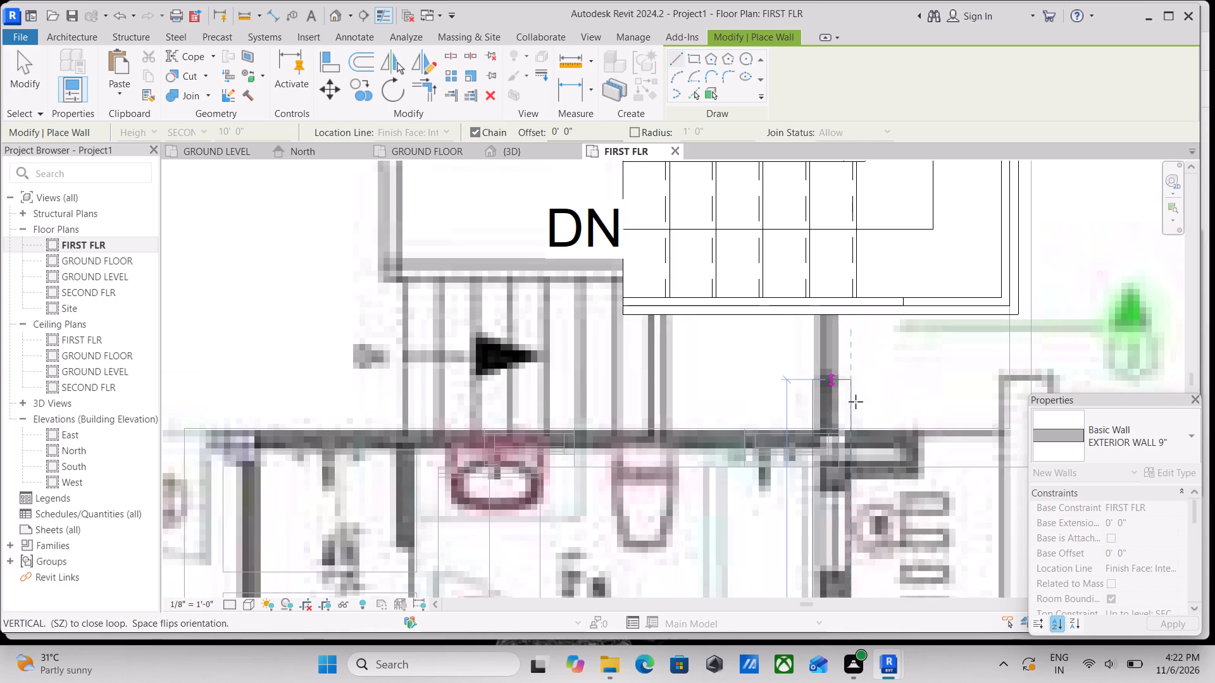
left_click(850, 429)
Continue the exterior wall from the bathroom corner across the staircase to Bedroom 4's outer corner.
scroll(850, 429, "down", 4)
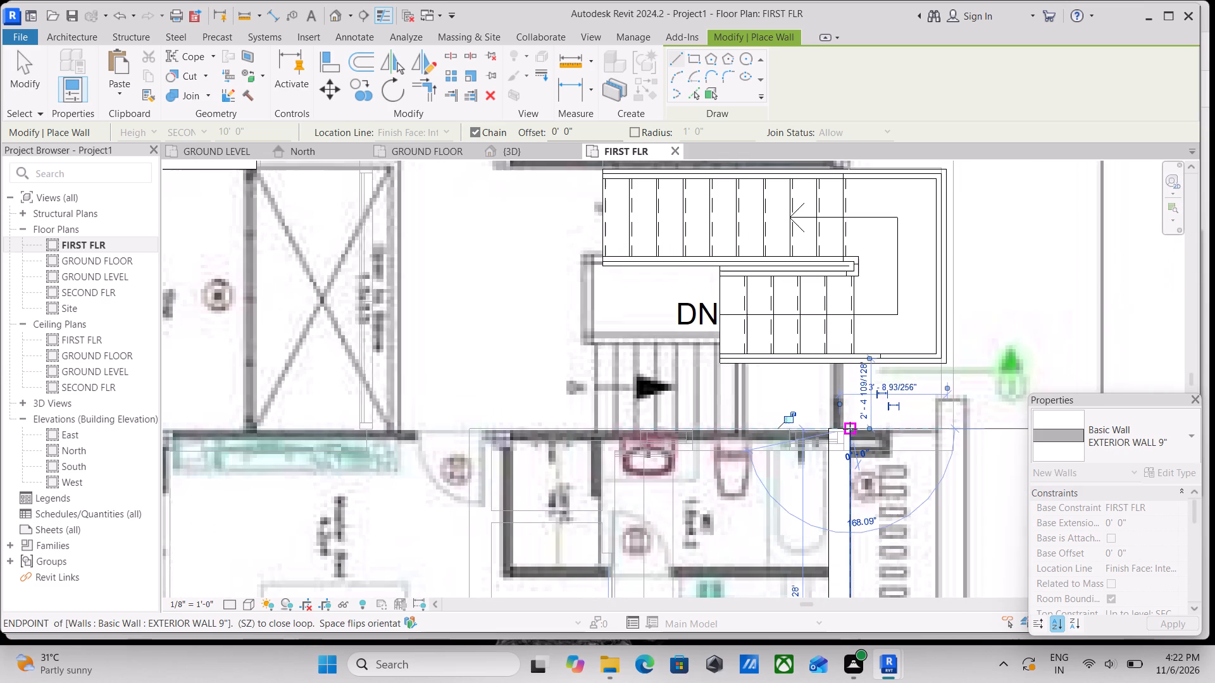
scroll(850, 429, "down", 5)
middle_click_drag(858, 419, 863, 499)
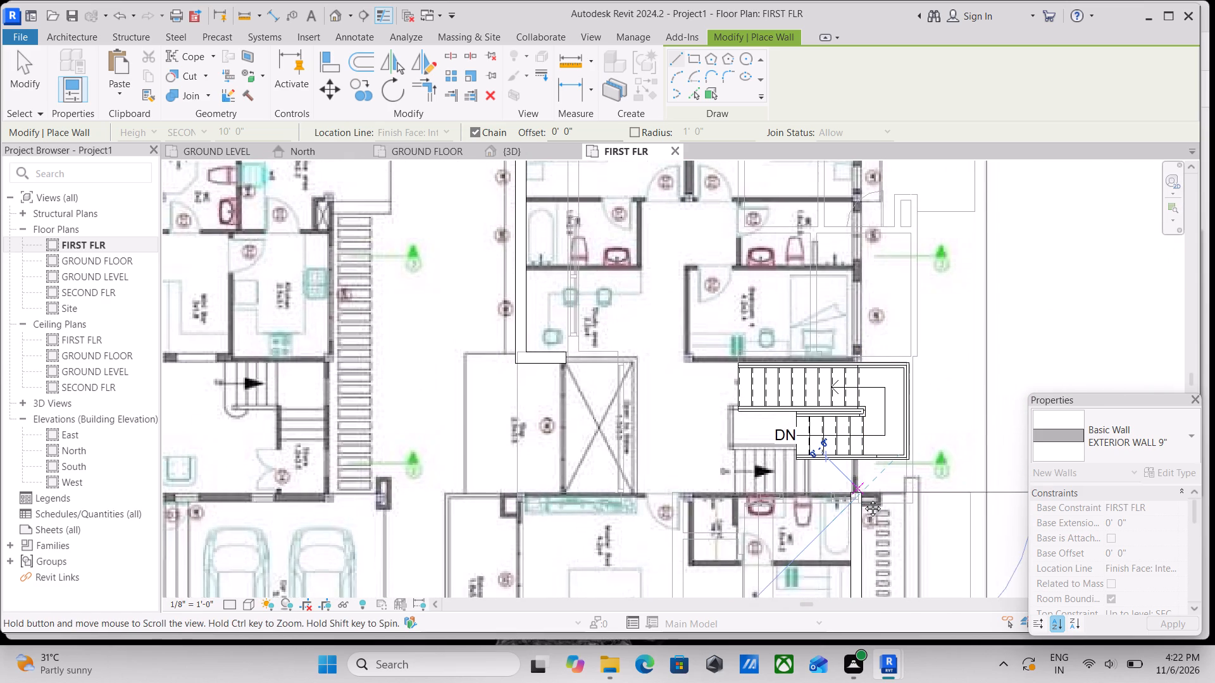
middle_click_drag(863, 499, 863, 507)
scroll(866, 380, "up", 2)
scroll(866, 380, "down", 2)
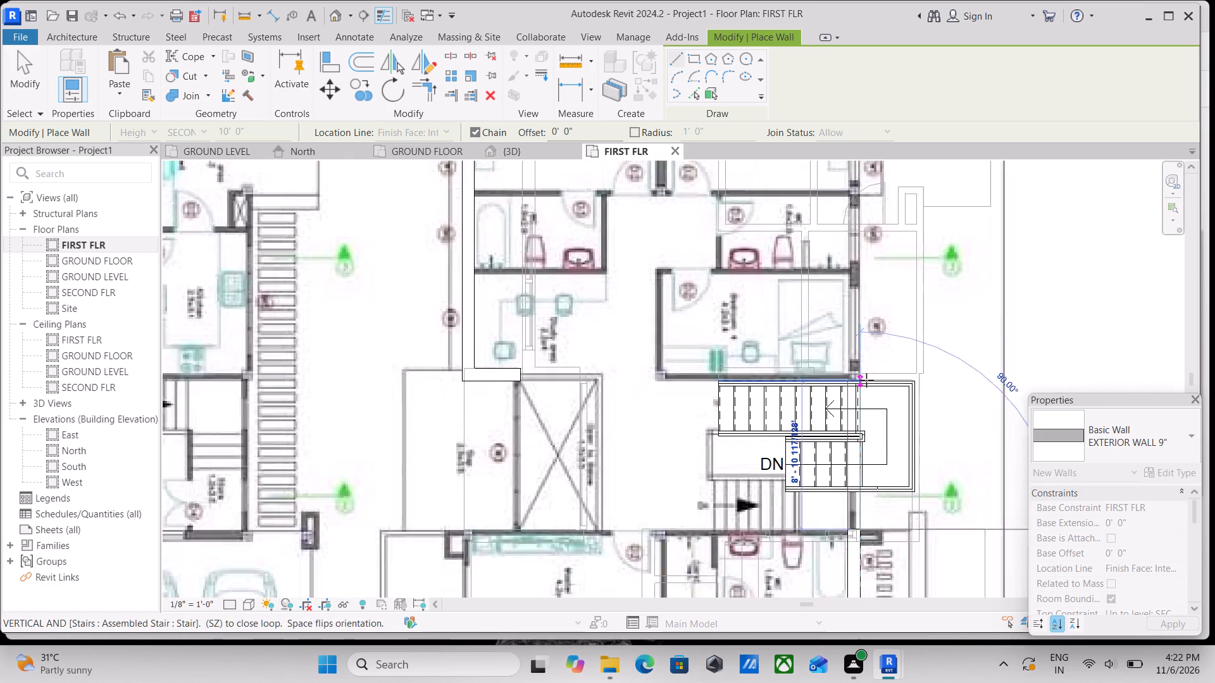
middle_click_drag(866, 380, 857, 508)
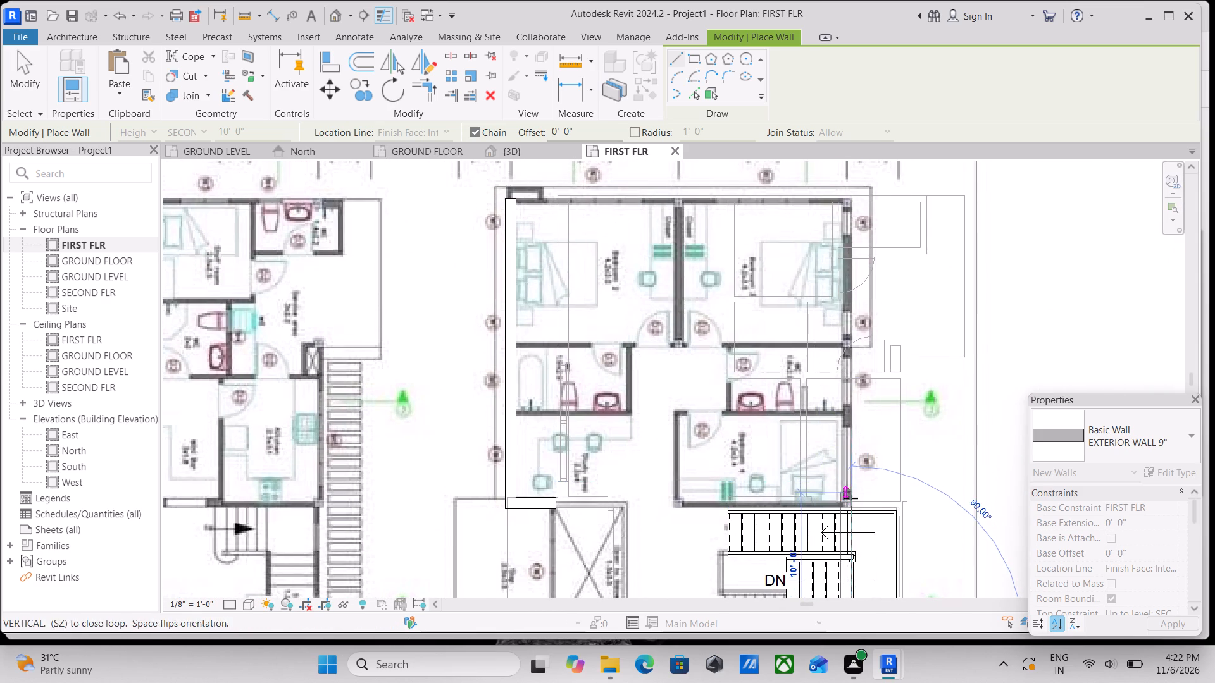
scroll(851, 510, "up", 13)
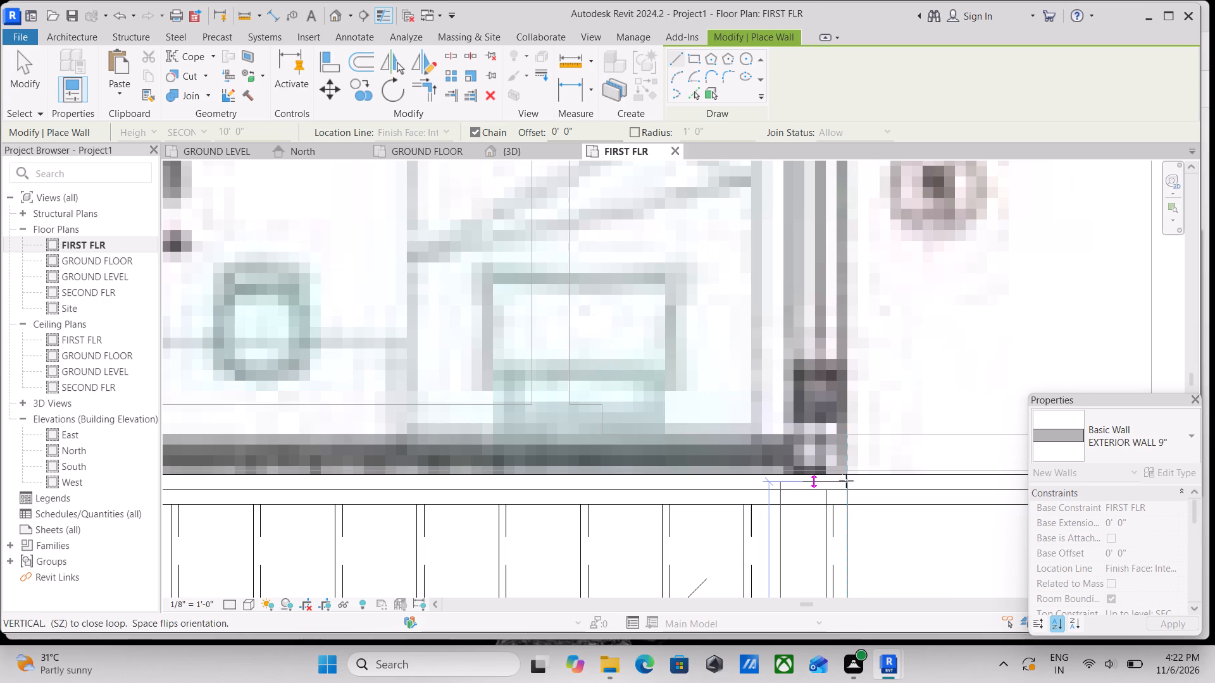
left_click(849, 472)
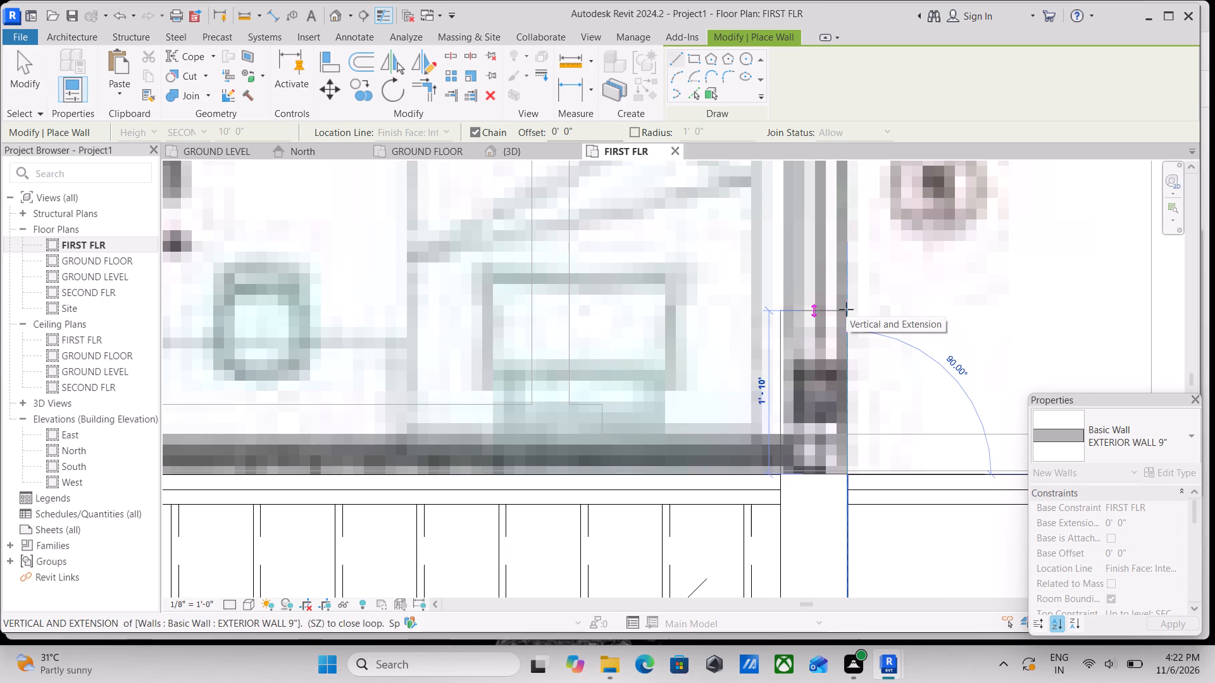
Continue the exterior wall from Bedroom 4's corner to the rear bedroom's outer corner and end the chain.
scroll(846, 309, "down", 7)
middle_click_drag(846, 309, 876, 572)
scroll(875, 572, "up", 1)
scroll(882, 346, "down", 4)
middle_click_drag(882, 346, 904, 502)
middle_click_drag(890, 328, 907, 436)
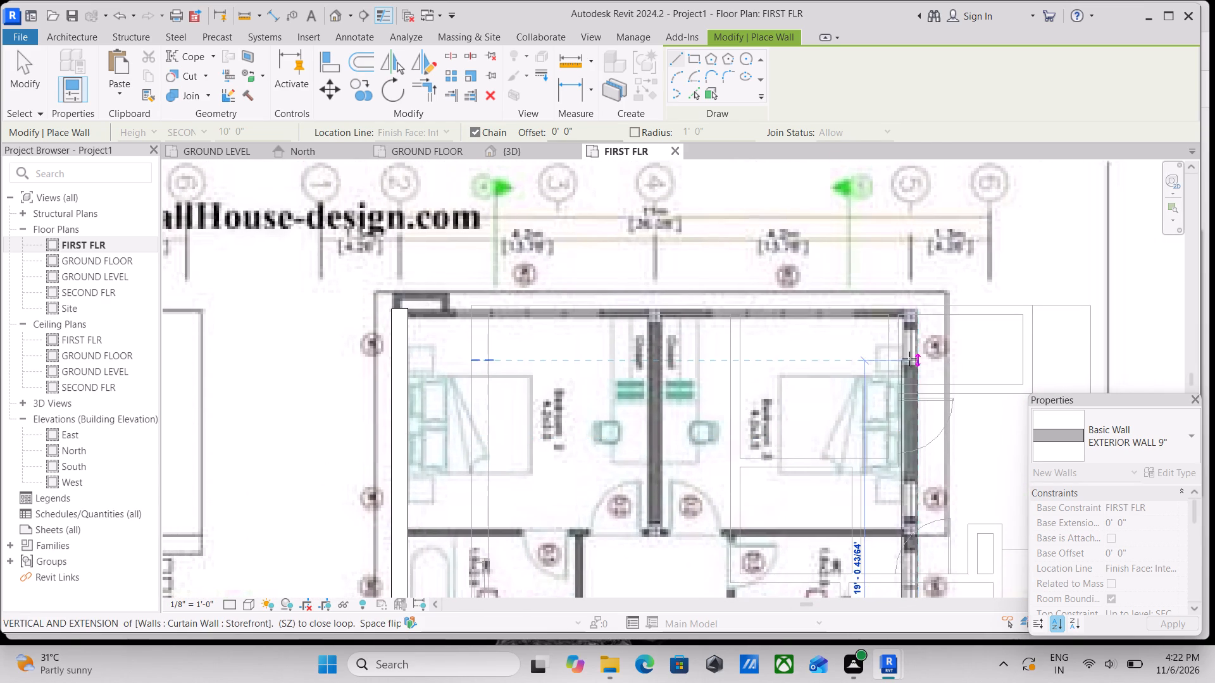
scroll(906, 343, "up", 6)
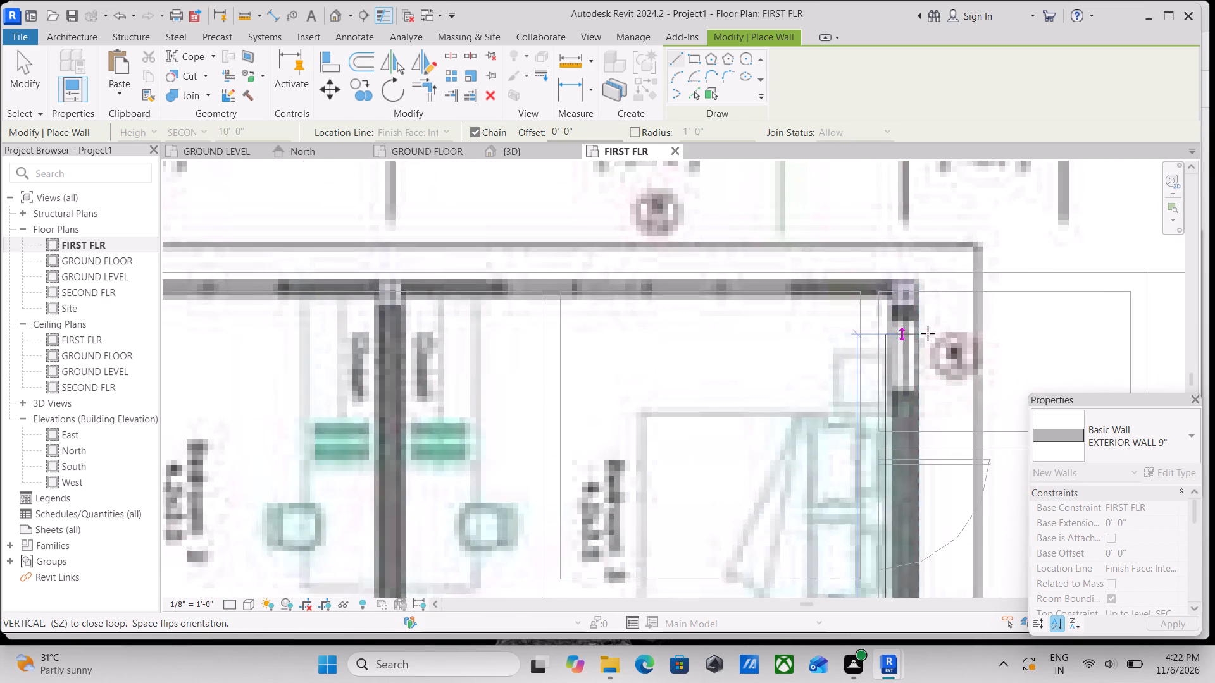
middle_click_drag(928, 333, 942, 388)
scroll(929, 360, "up", 2)
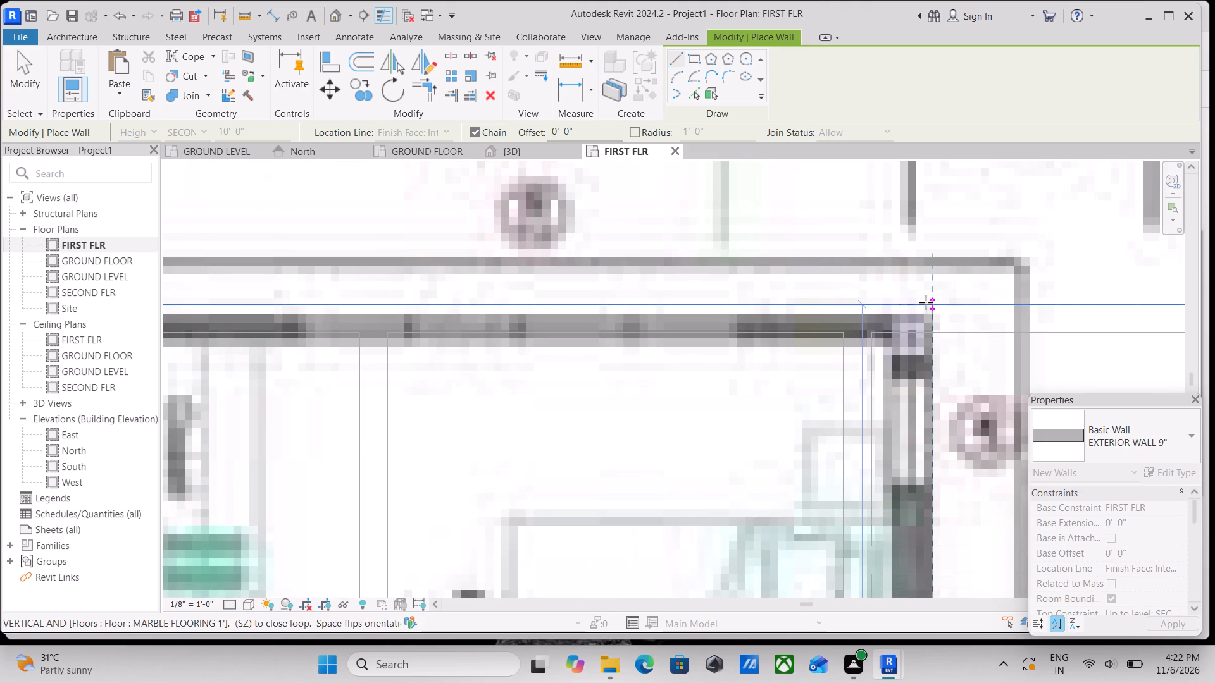
scroll(929, 311, "up", 5)
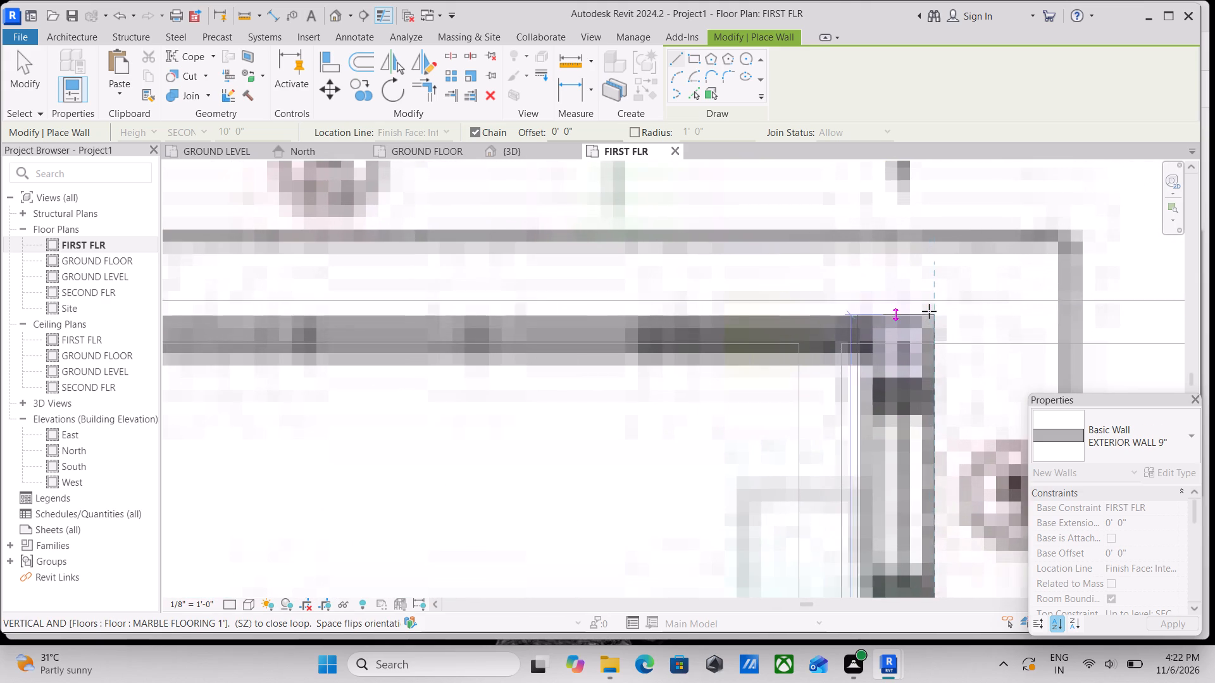
scroll(929, 311, "up", 1)
left_click(930, 316)
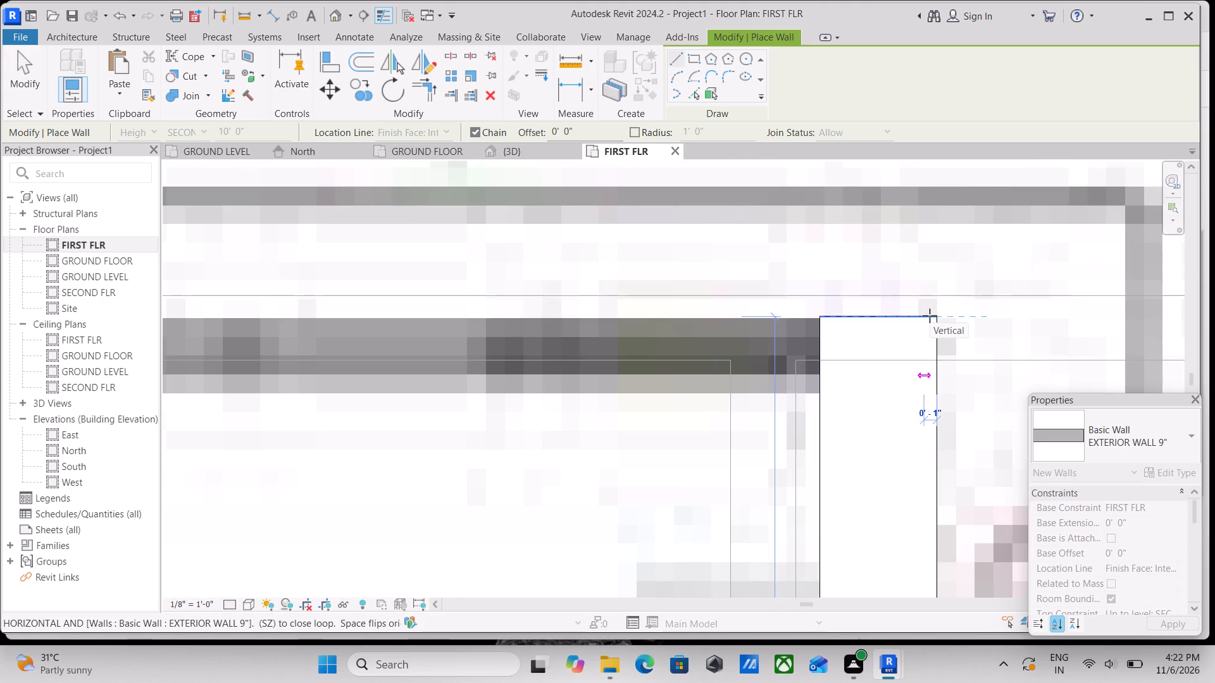
key("Escape")
Examine the rear wall line of the two rear bedrooms, including its corners and junction with the dividing wall.
scroll(933, 317, "down", 2)
scroll(606, 377, "down", 5)
scroll(342, 371, "down", 5)
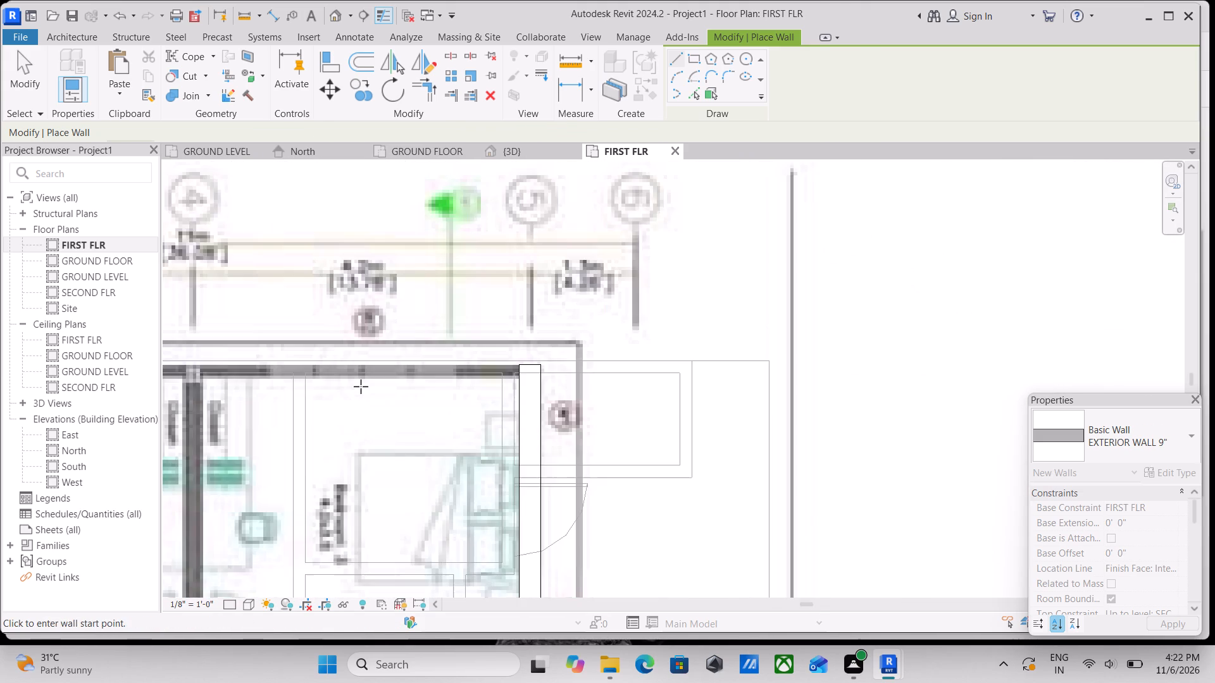
scroll(361, 386, "down", 2)
middle_click_drag(364, 385, 563, 266)
middle_click_drag(406, 379, 513, 321)
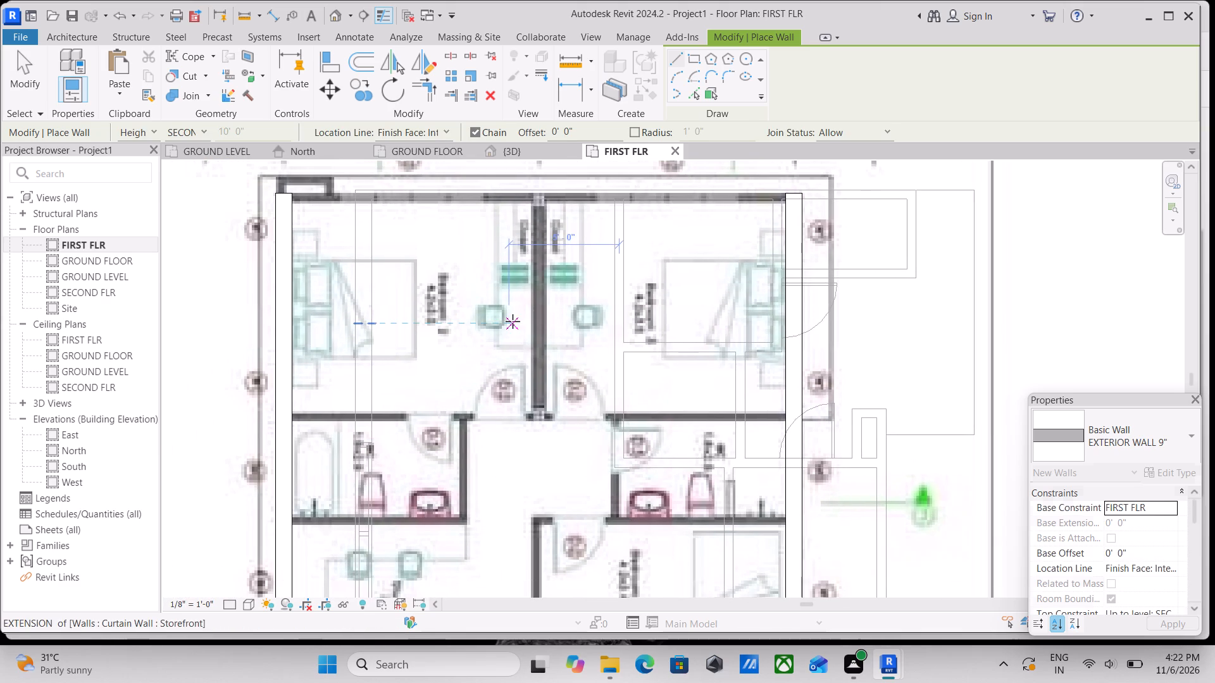
middle_click_drag(526, 314, 609, 329)
middle_click_drag(546, 271, 571, 311)
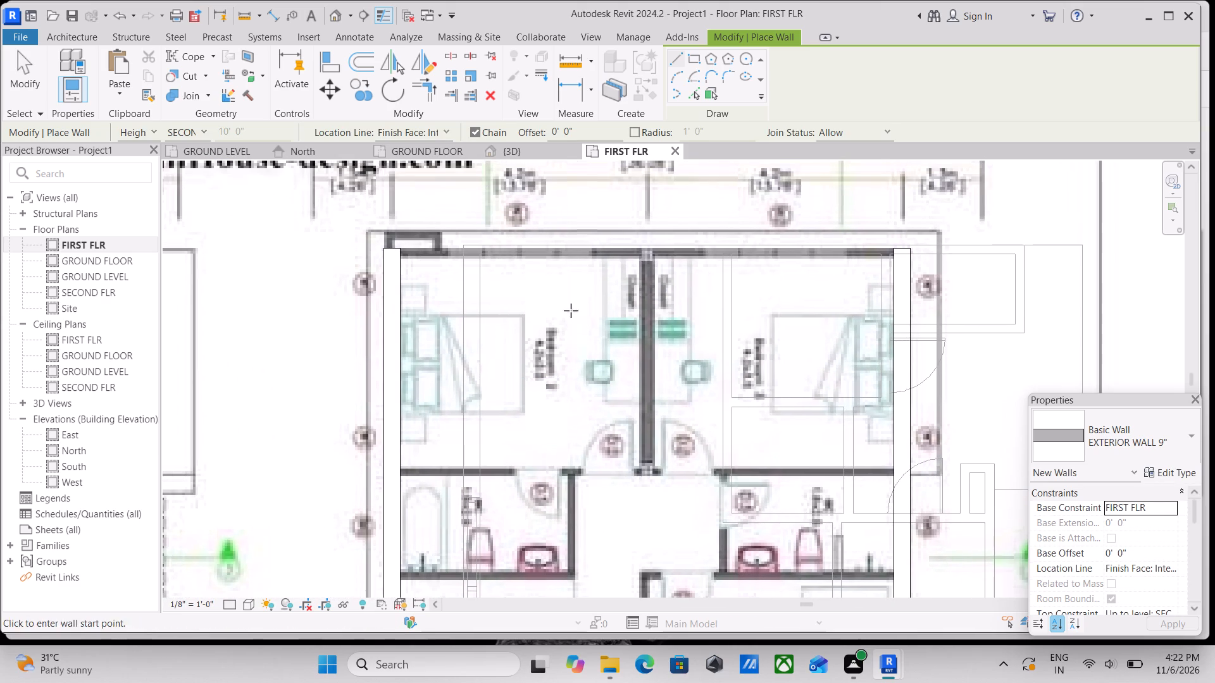
scroll(437, 248, "up", 3)
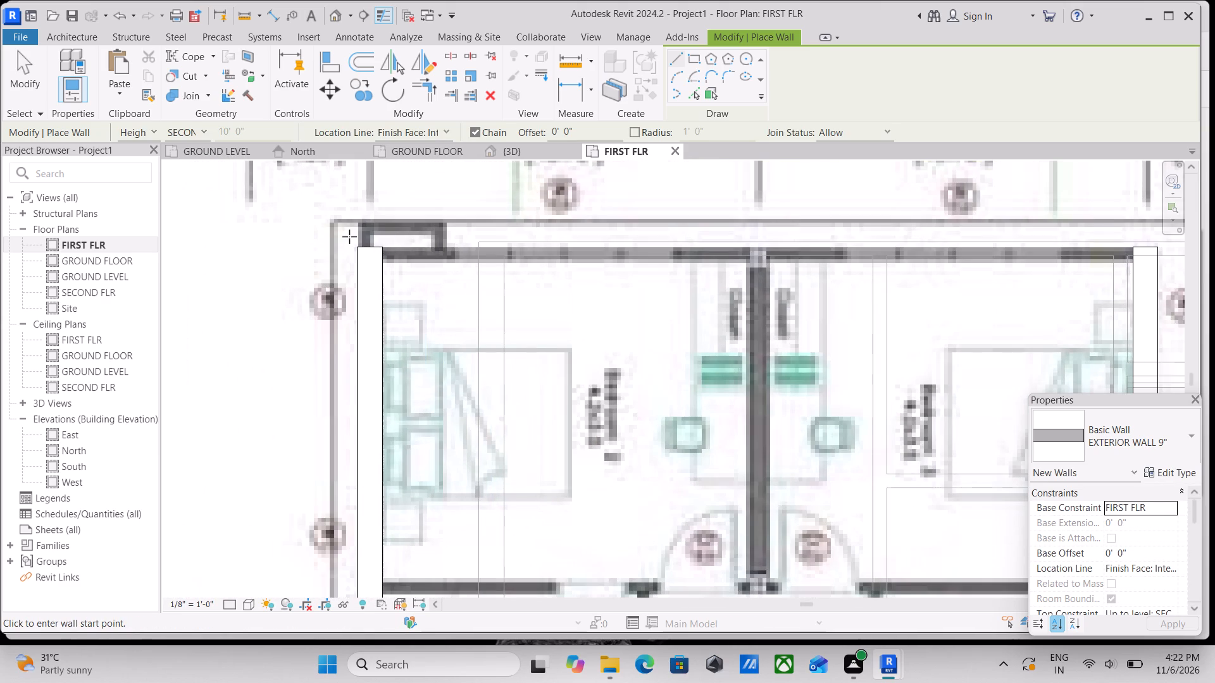
scroll(628, 294, "down", 3)
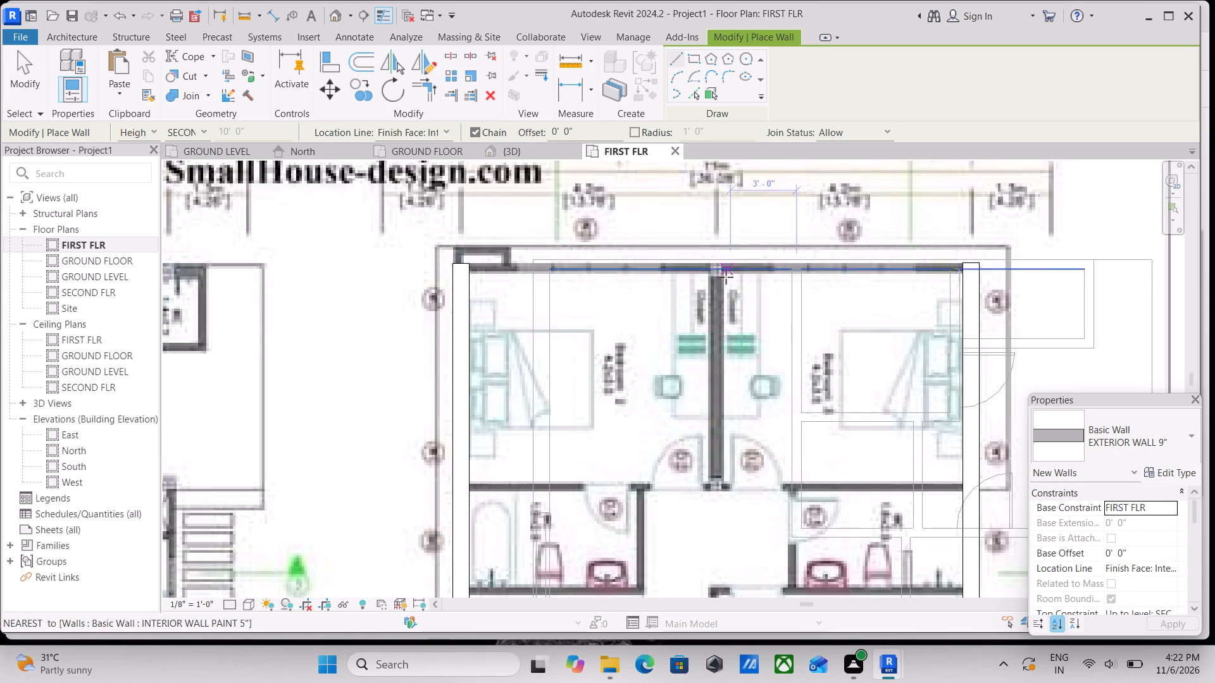
scroll(716, 285, "up", 9)
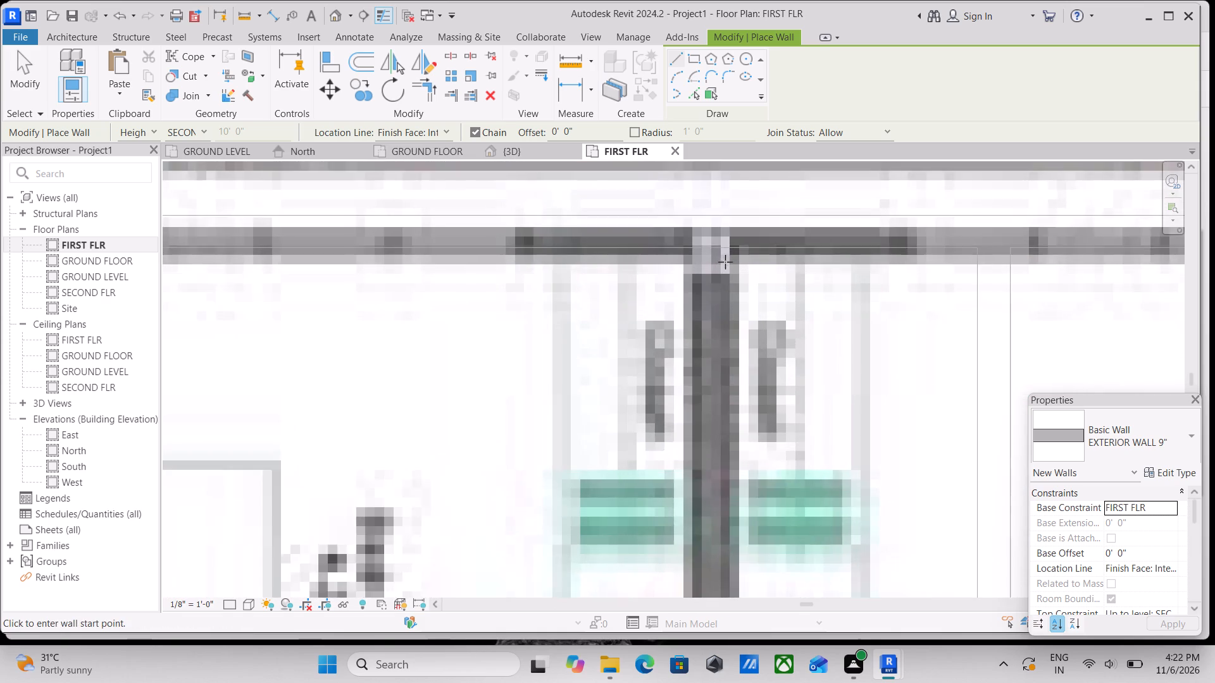
Draw the EXTERIOR WALL 9" dividing wall between the two rear bedrooms, about 10' long, from the rear wall line to the corridor junction.
scroll(725, 262, "up", 2)
left_click(746, 242)
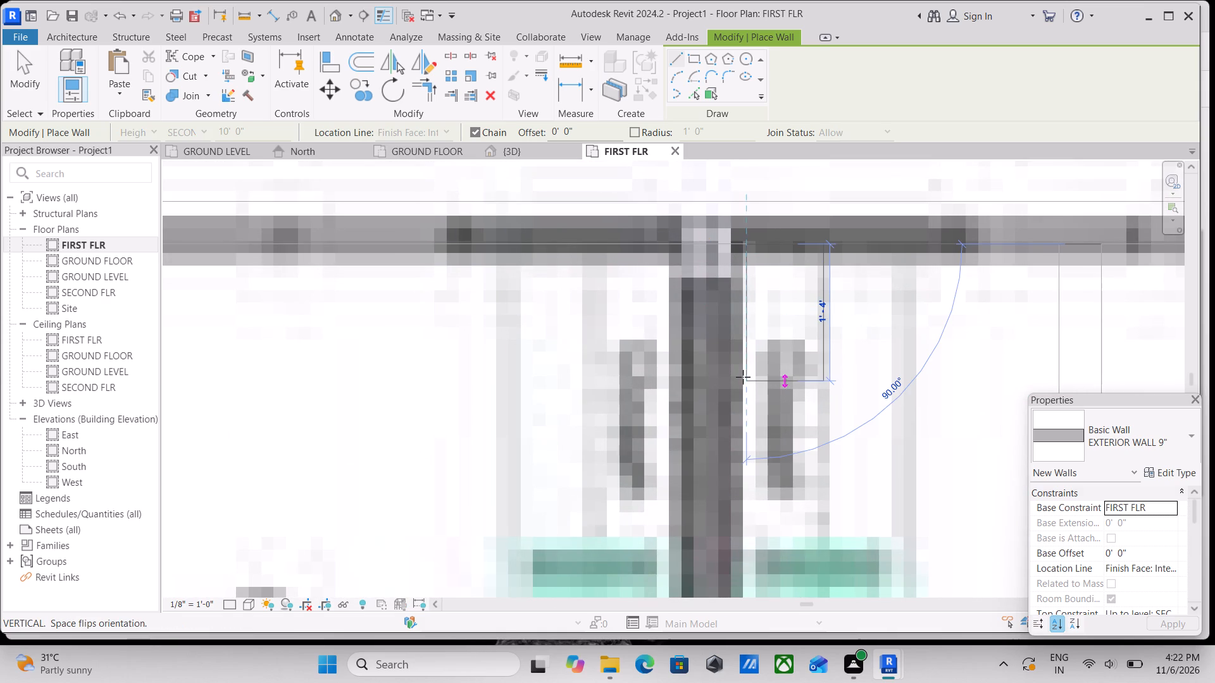
key("space")
scroll(743, 377, "down", 2)
middle_click_drag(743, 377, 725, 257)
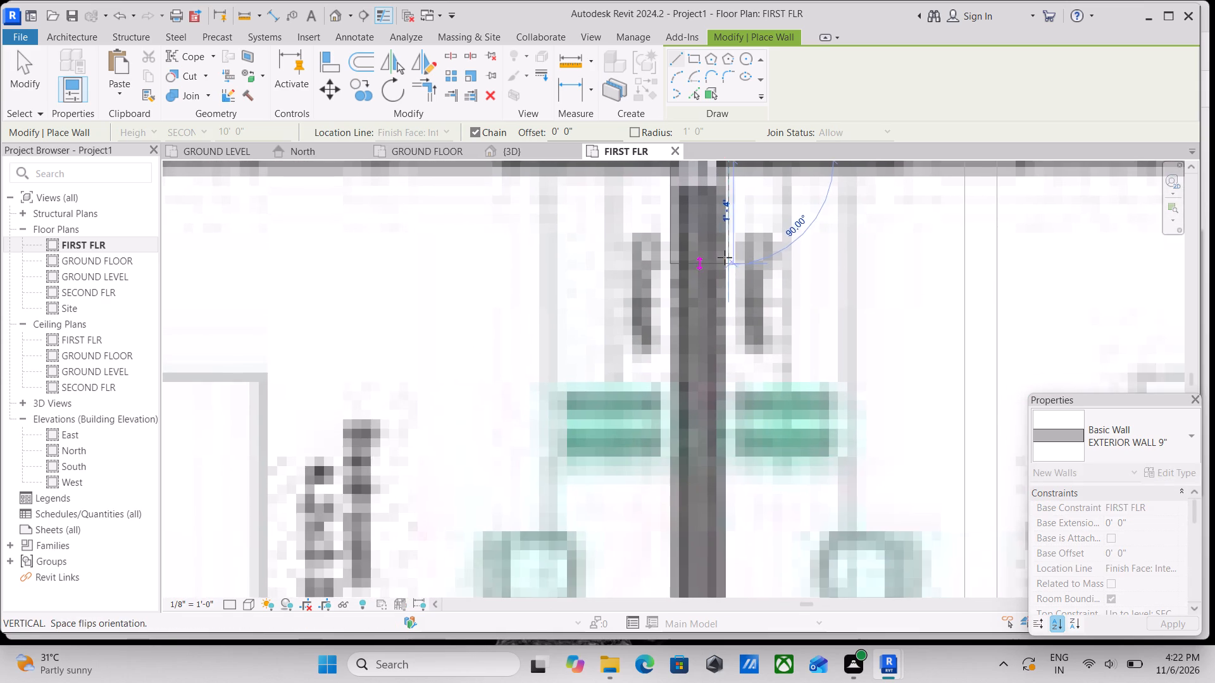
scroll(725, 385, "down", 2)
middle_click_drag(725, 385, 702, 271)
scroll(723, 405, "down", 3)
middle_click_drag(723, 405, 689, 267)
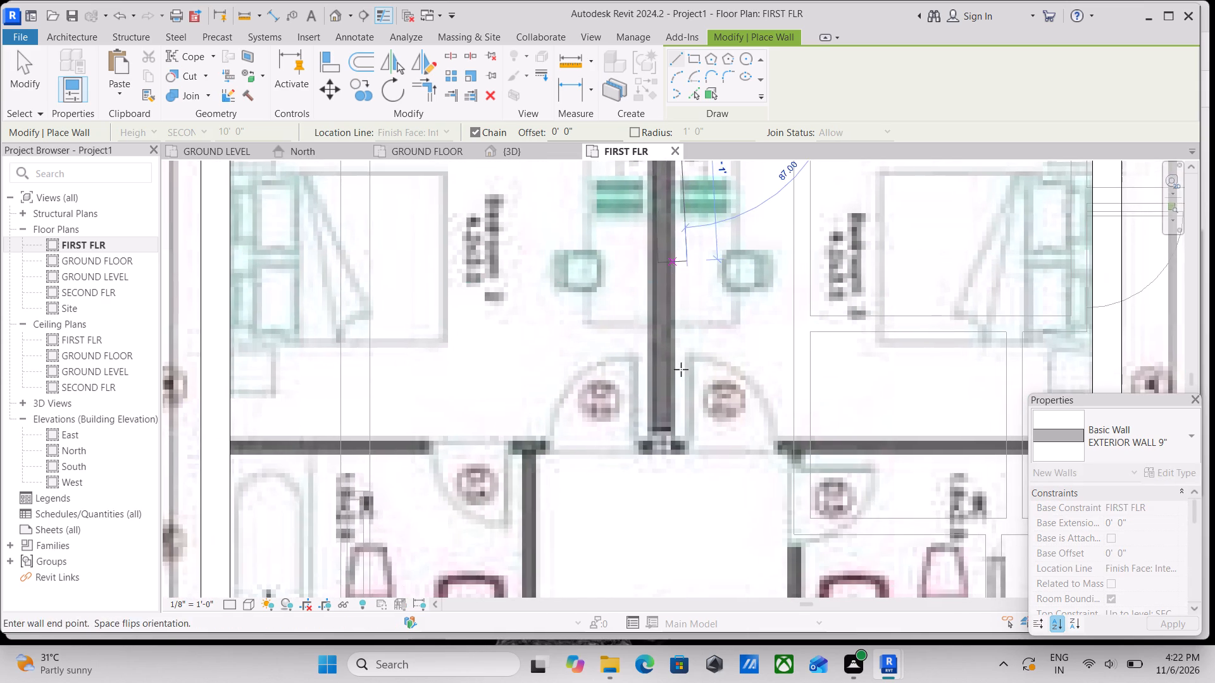
scroll(680, 409, "down", 3)
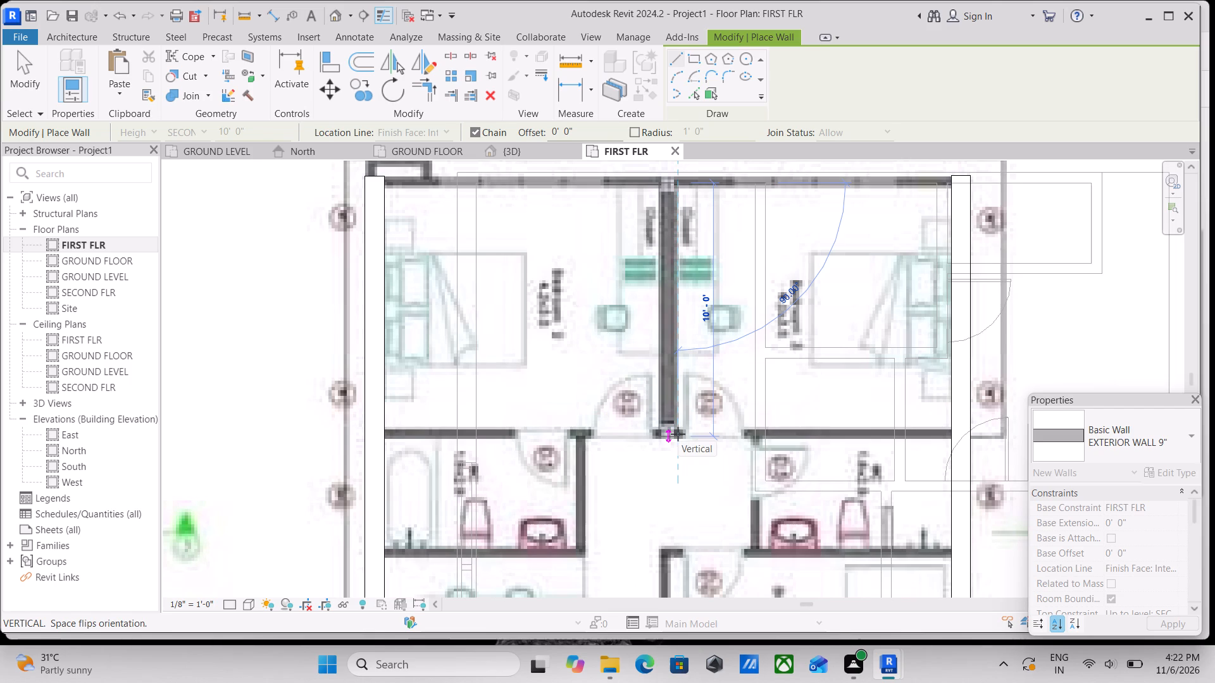
left_click(680, 434)
key("Escape")
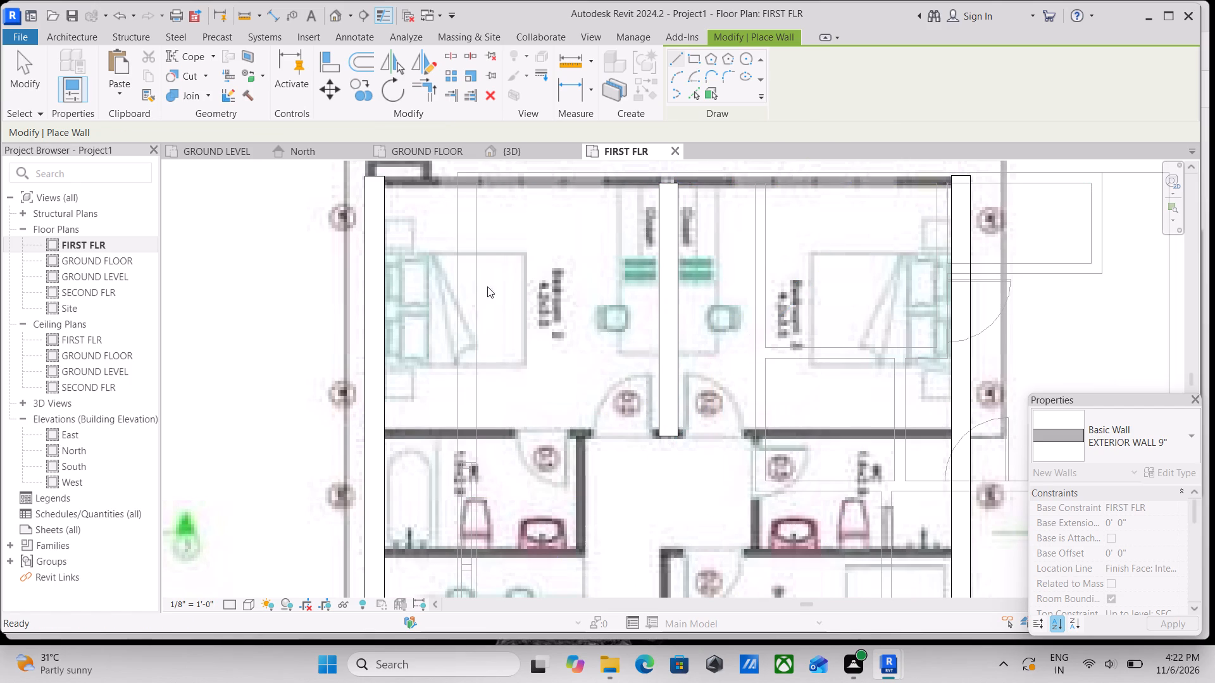
middle_click_drag(459, 276, 546, 421)
key("Escape")
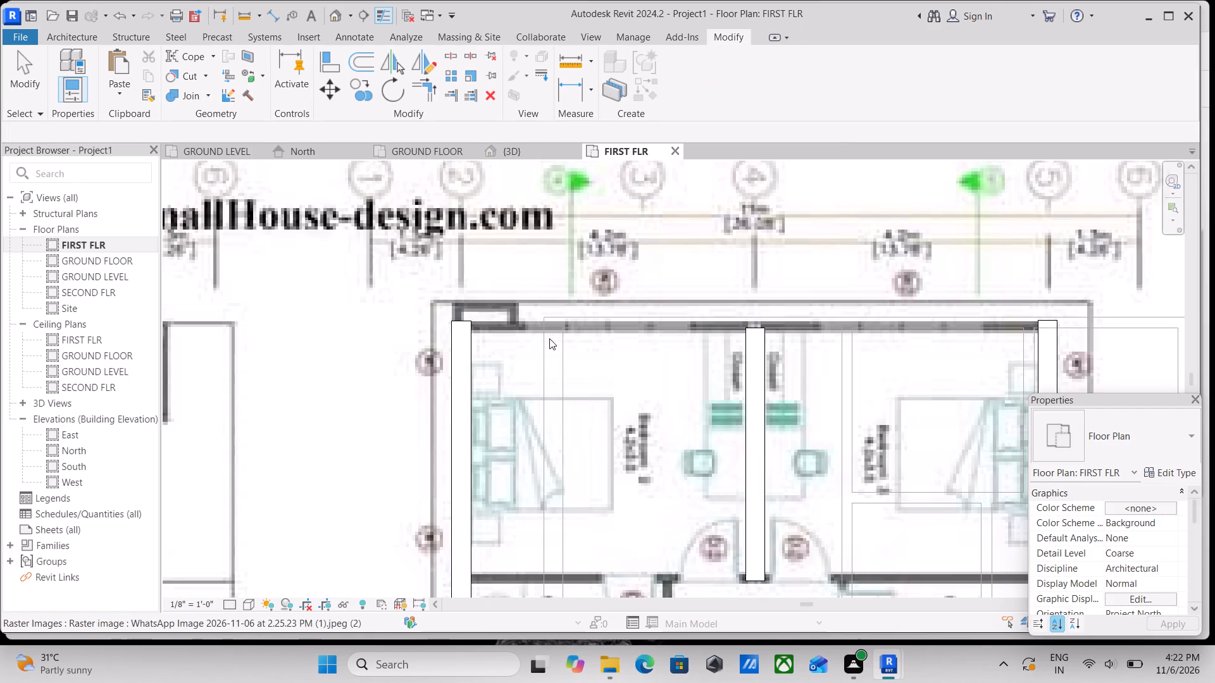
Start a new wall and set its type to INTERIOR WALL PAINT 5".
type("WA")
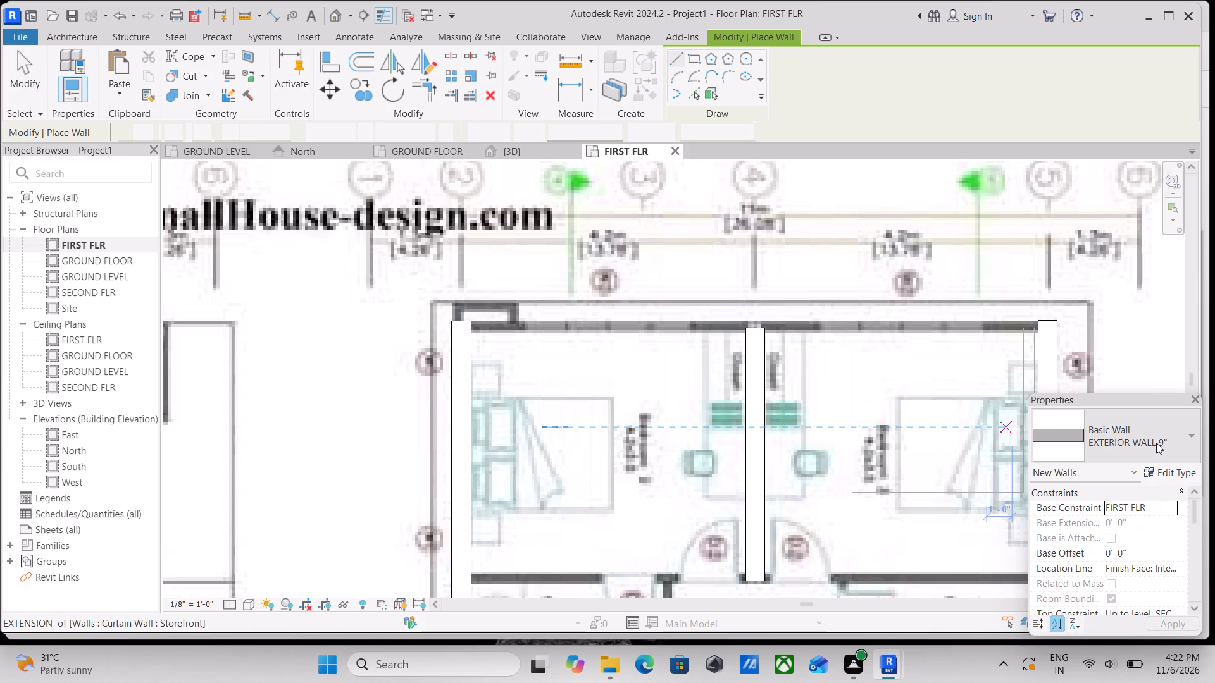
left_click(1156, 443)
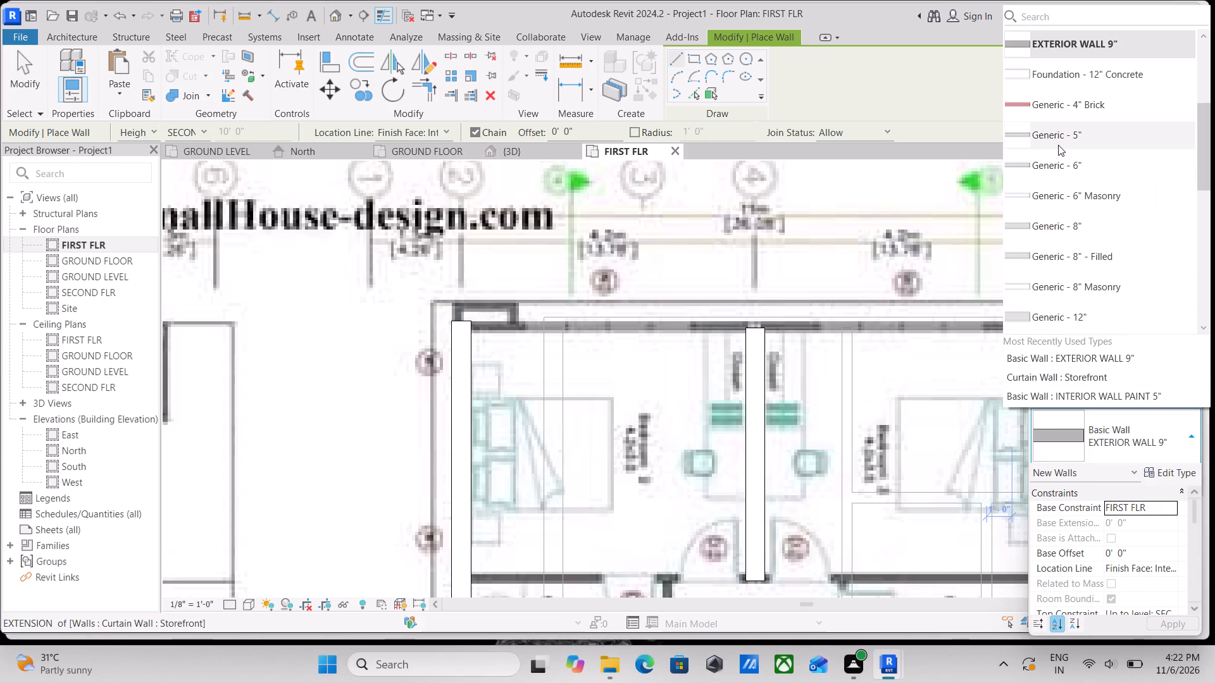
scroll(1058, 145, "up", 5)
scroll(1058, 145, "down", 2)
scroll(1093, 188, "down", 3)
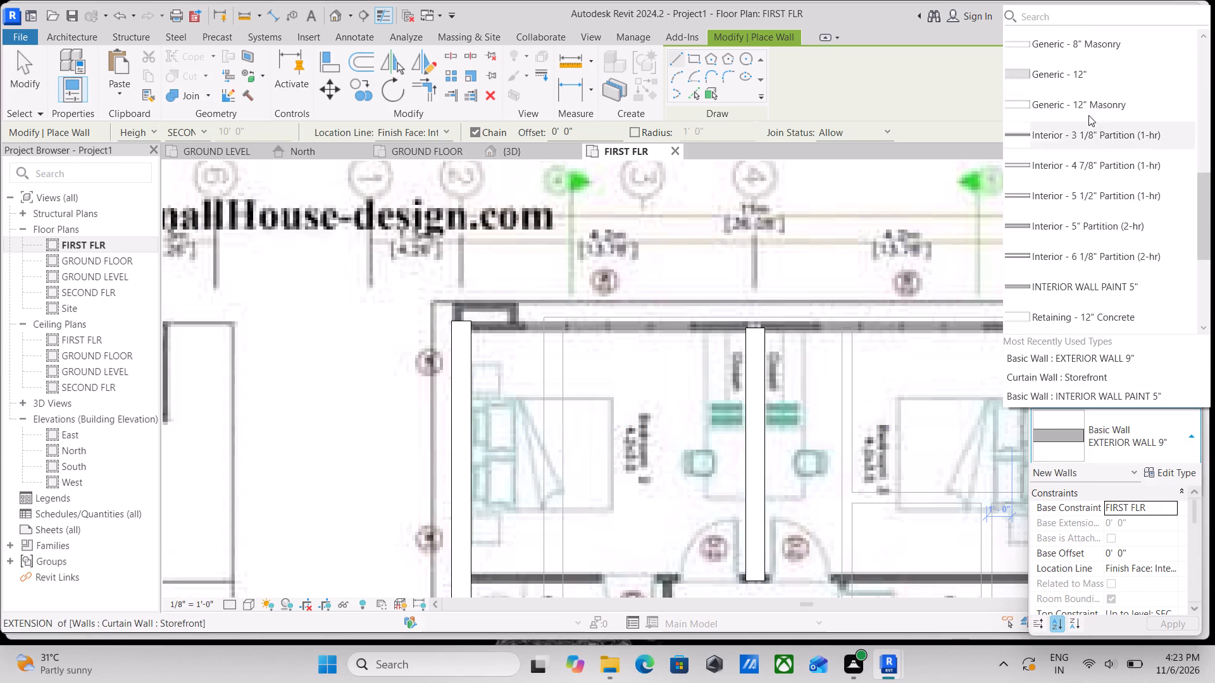
scroll(1087, 136, "down", 3)
scroll(1096, 223, "up", 3)
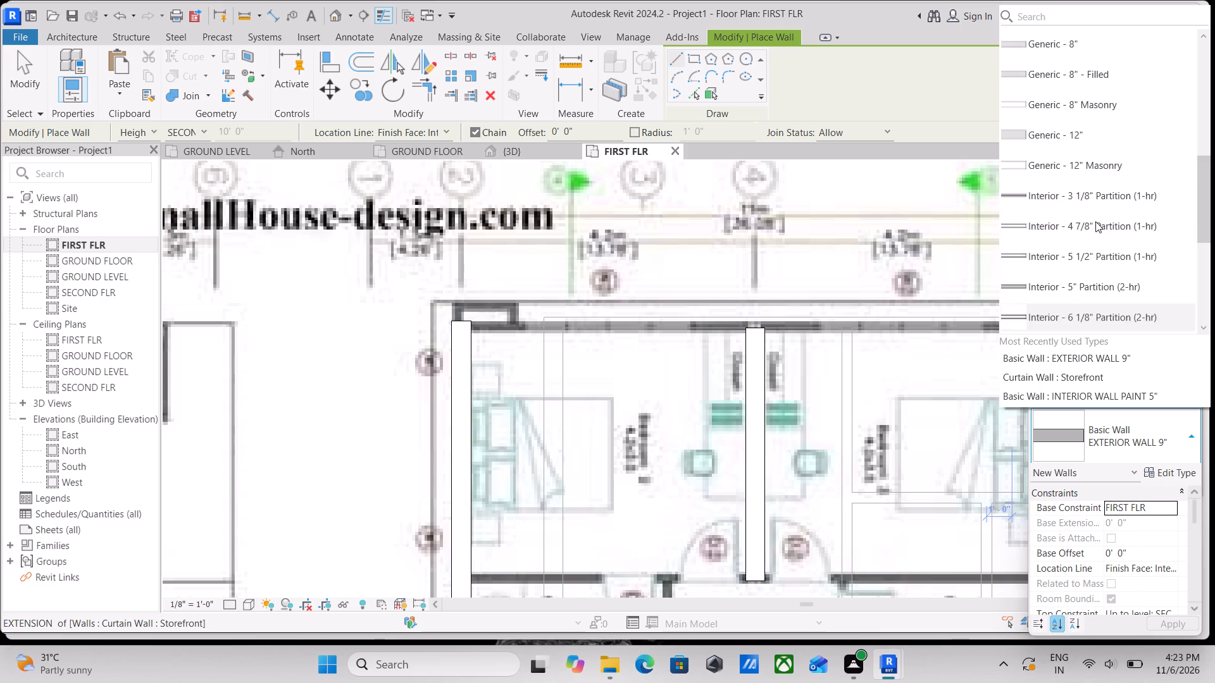
scroll(1095, 221, "up", 1)
scroll(1076, 154, "up", 2)
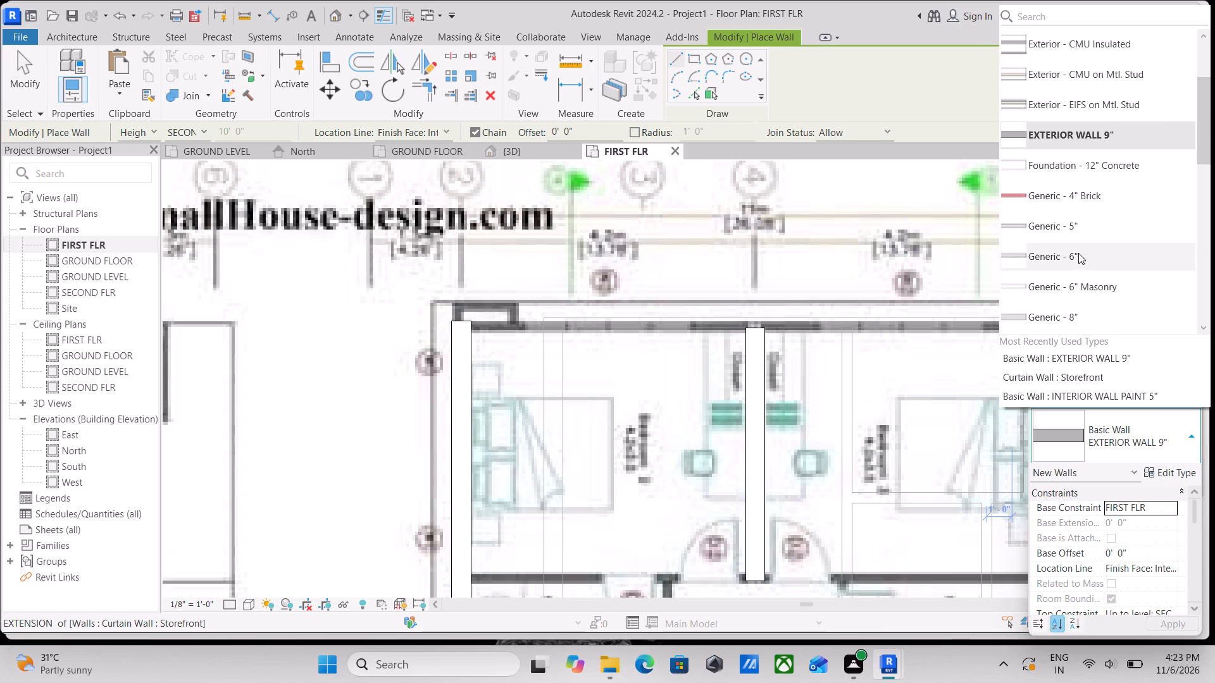
scroll(1076, 123, "up", 3)
scroll(1076, 122, "down", 2)
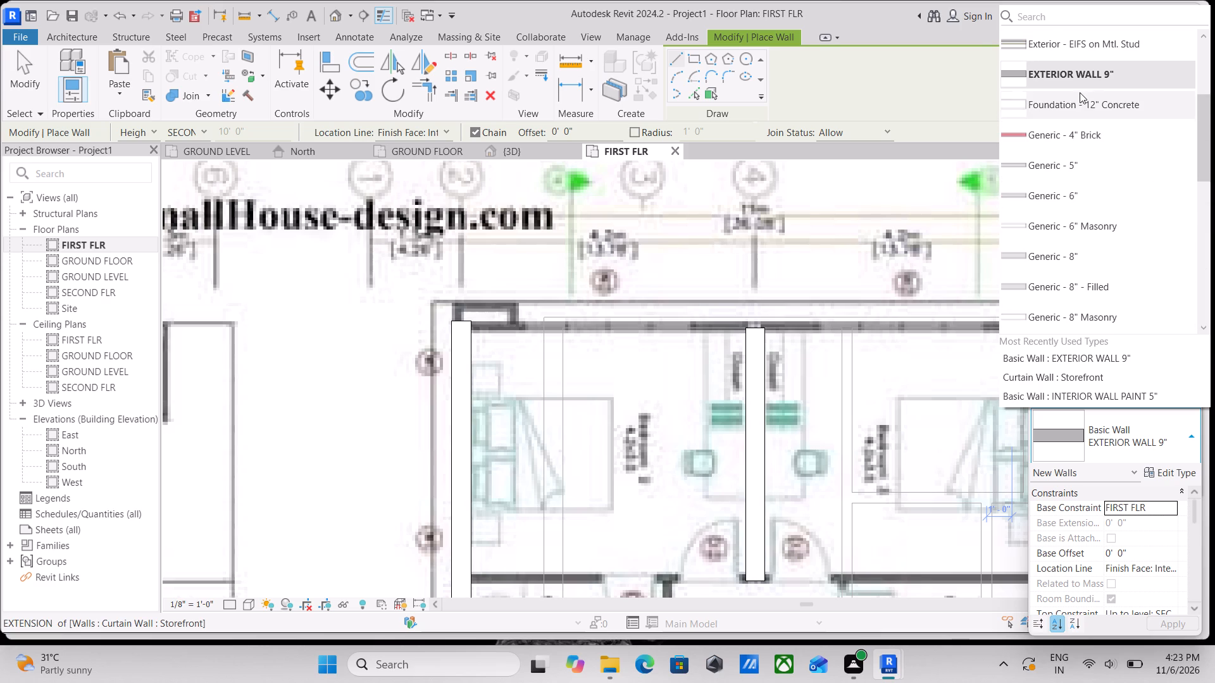
scroll(1084, 193, "down", 2)
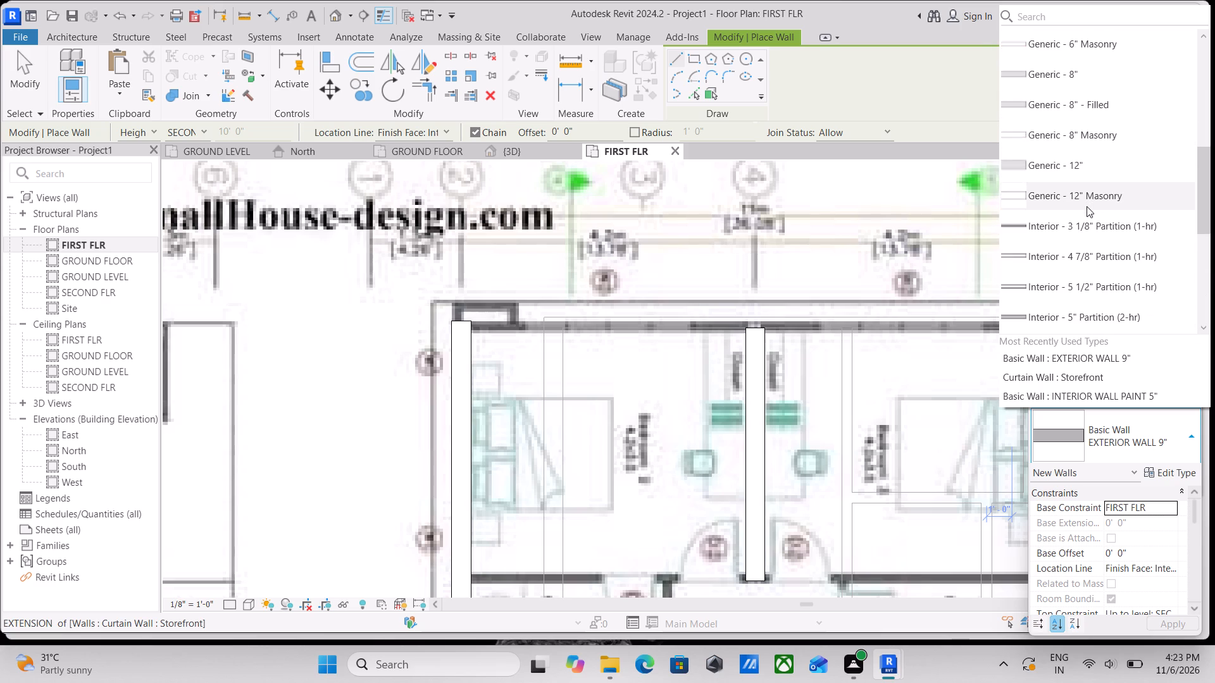
scroll(1087, 206, "down", 3)
scroll(1087, 207, "up", 2)
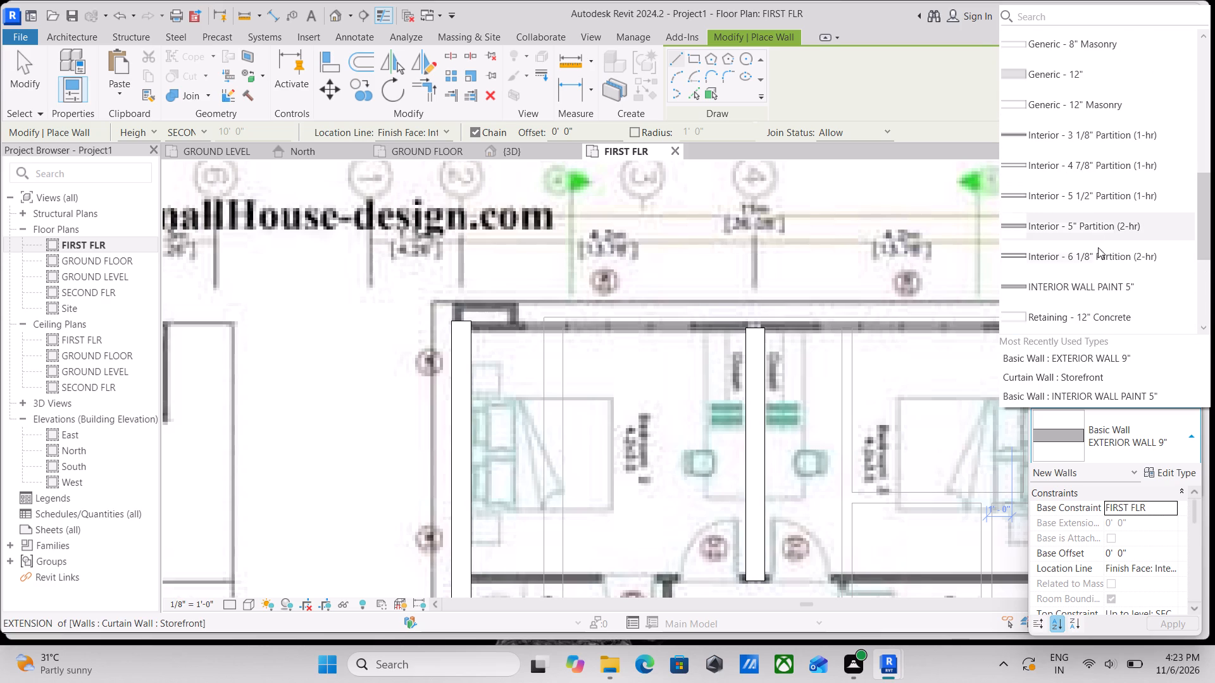
left_click(1107, 284)
Draw the rear wall of the two rear bedrooms between the inner faces of the side exterior walls, with its thickness on the bedroom side.
scroll(480, 328, "up", 3)
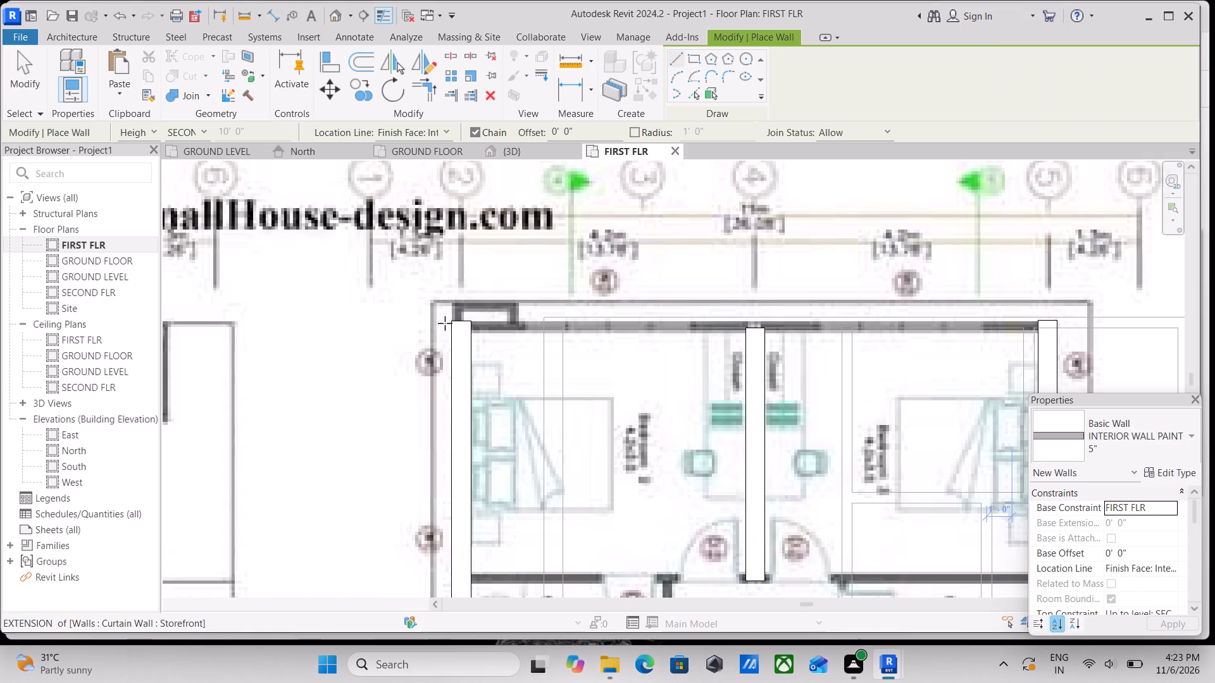
scroll(466, 319, "up", 6)
left_click(495, 324)
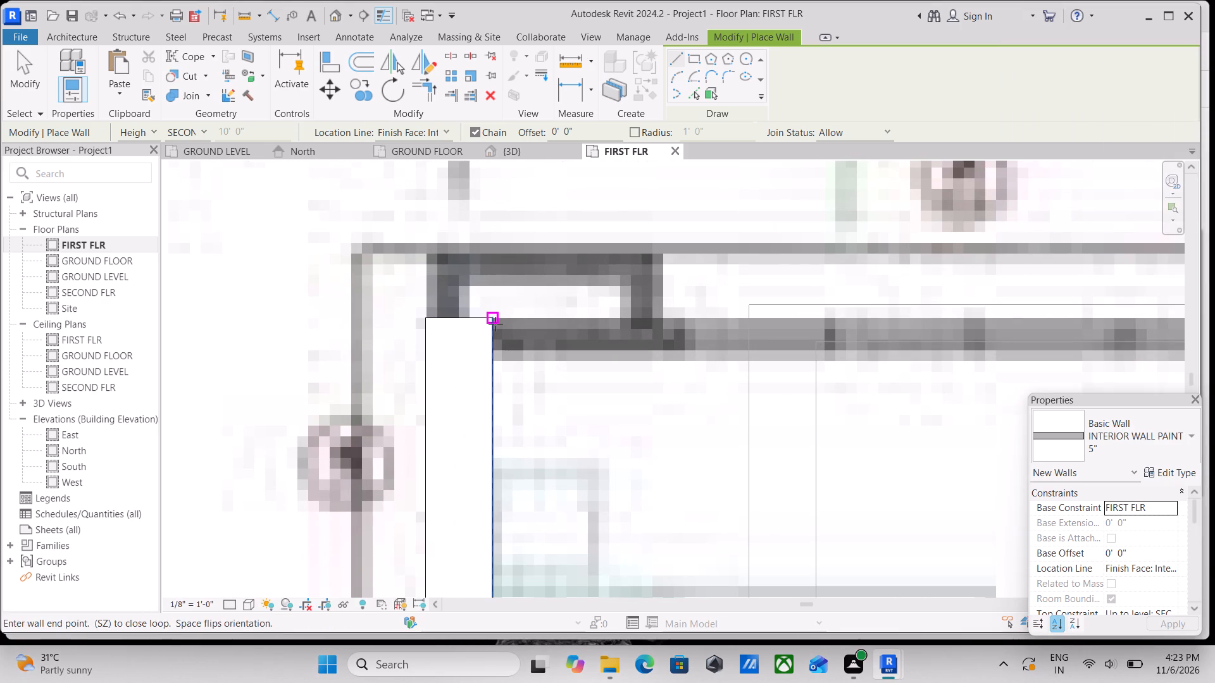
key("space")
middle_click_drag(880, 305, 652, 315)
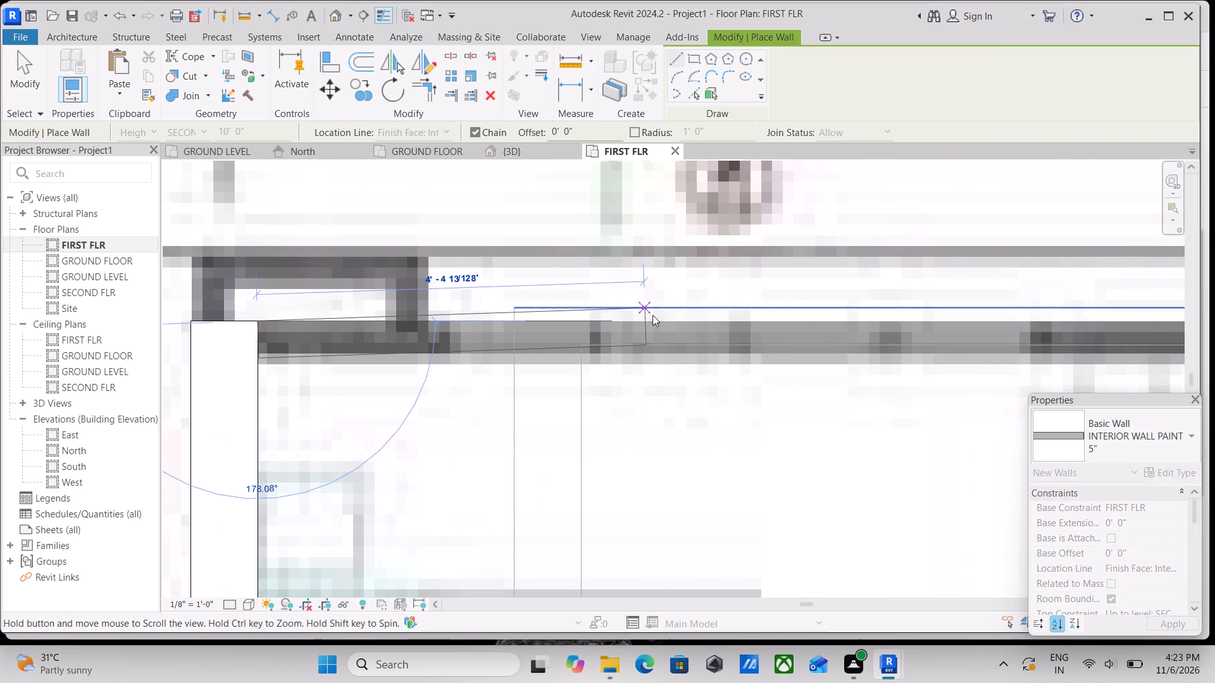
middle_click_drag(652, 315, 642, 309)
scroll(909, 322, "down", 2)
middle_click_drag(895, 314, 607, 305)
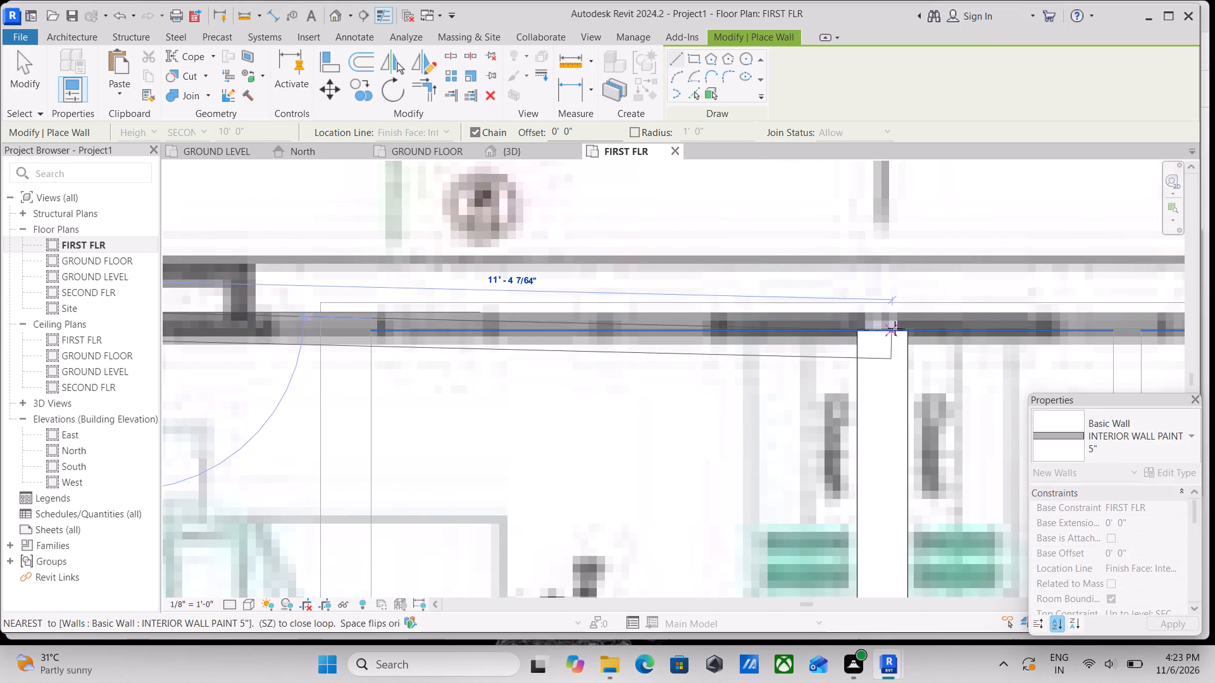
scroll(943, 312, "down", 1)
middle_click_drag(940, 311, 541, 304)
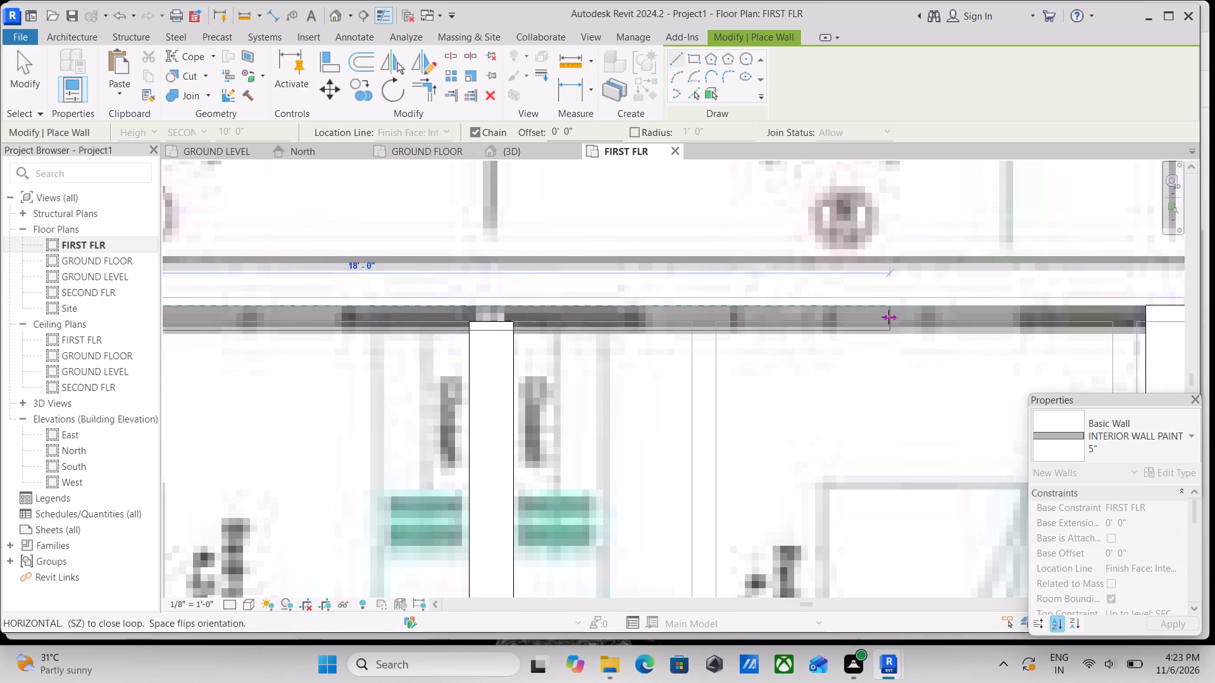
middle_click_drag(885, 316, 612, 315)
scroll(851, 307, "up", 5)
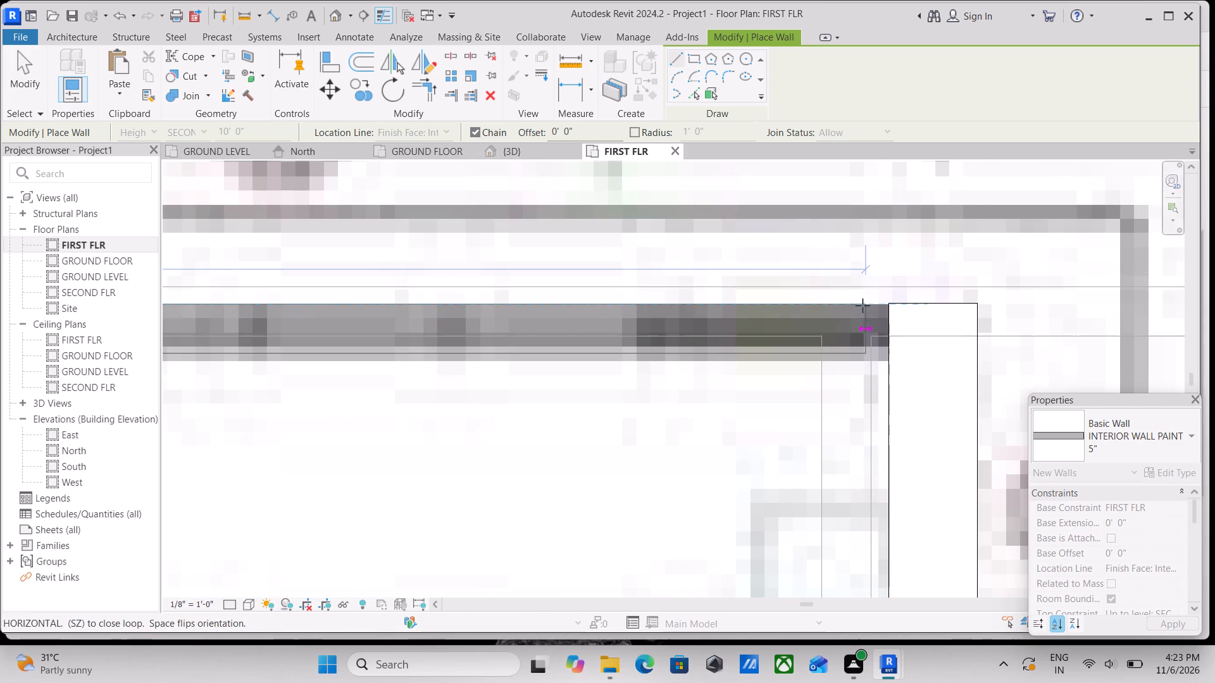
left_click(896, 305)
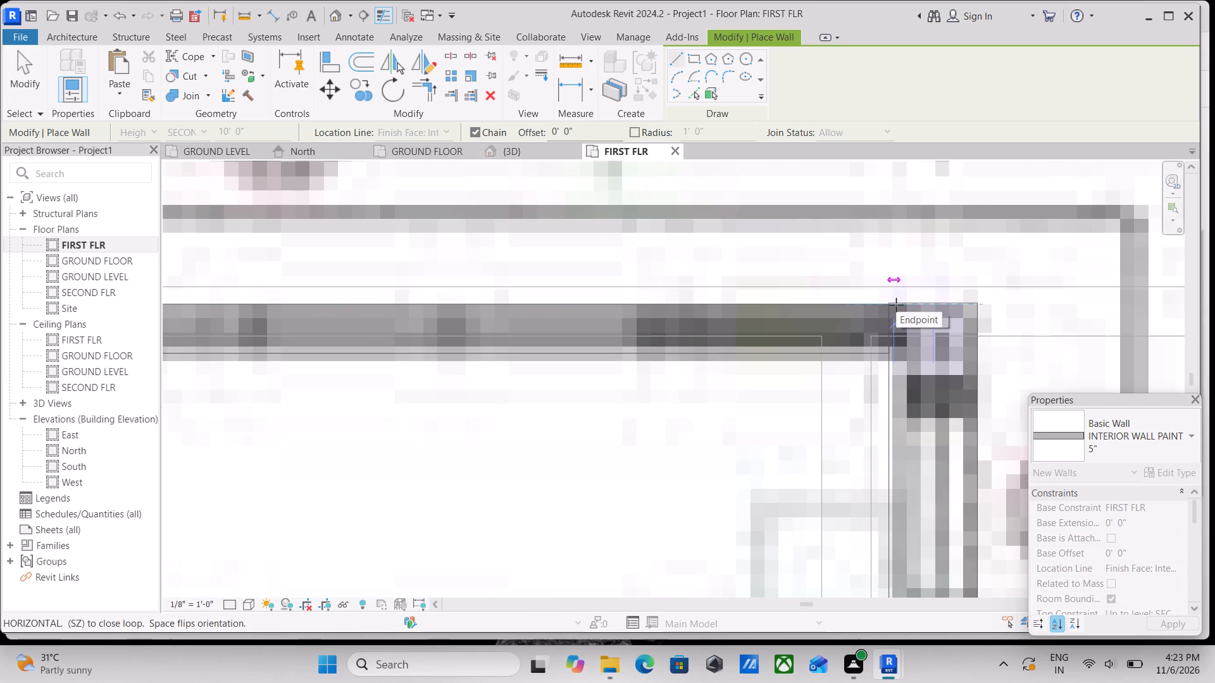
key("Escape")
scroll(467, 395, "down", 5)
scroll(315, 414, "down", 4)
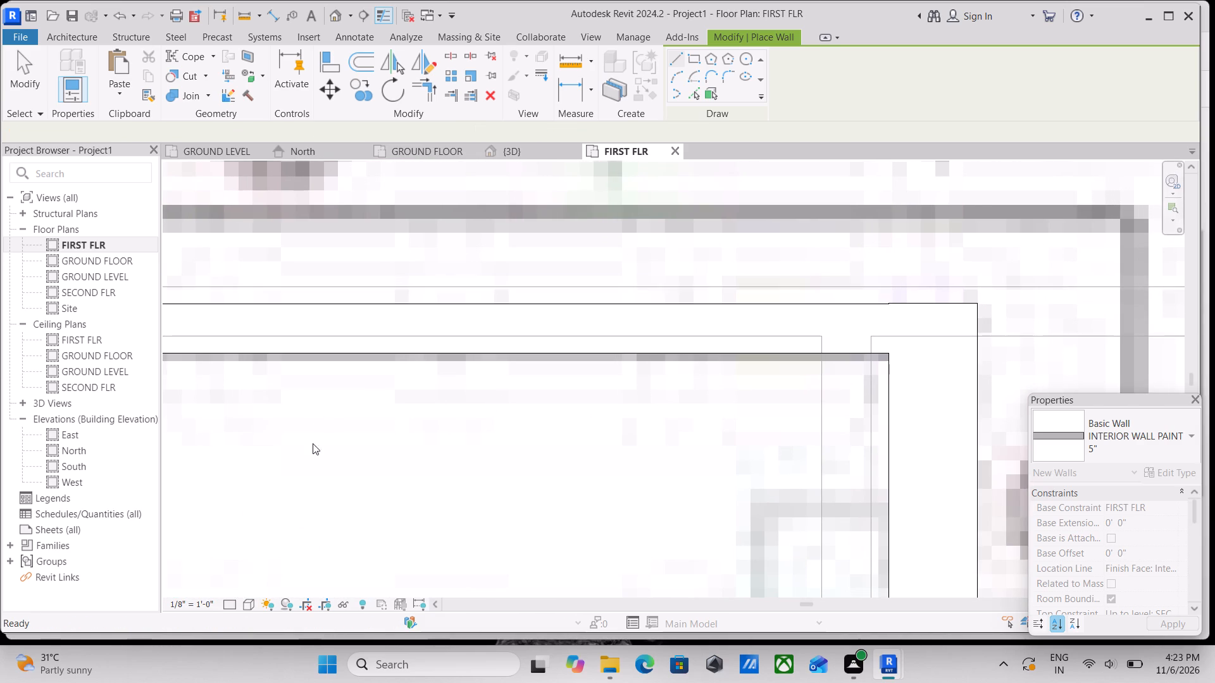
scroll(438, 415, "down", 5)
middle_click_drag(402, 415, 645, 317)
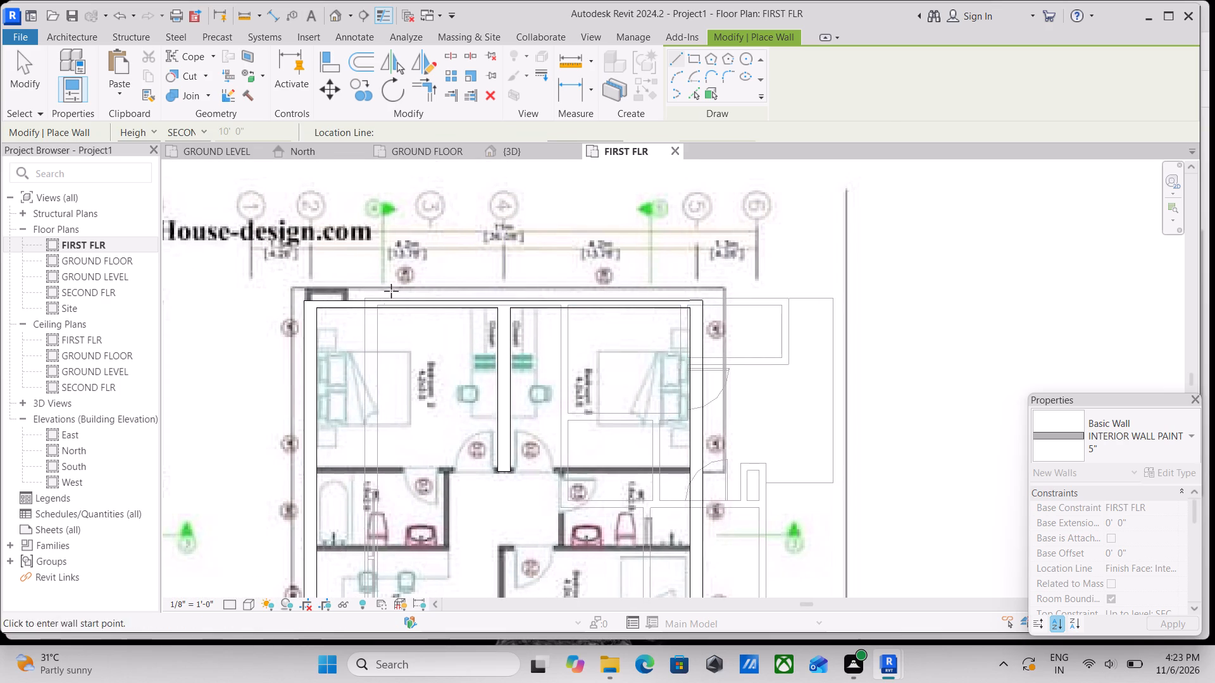
key("Escape")
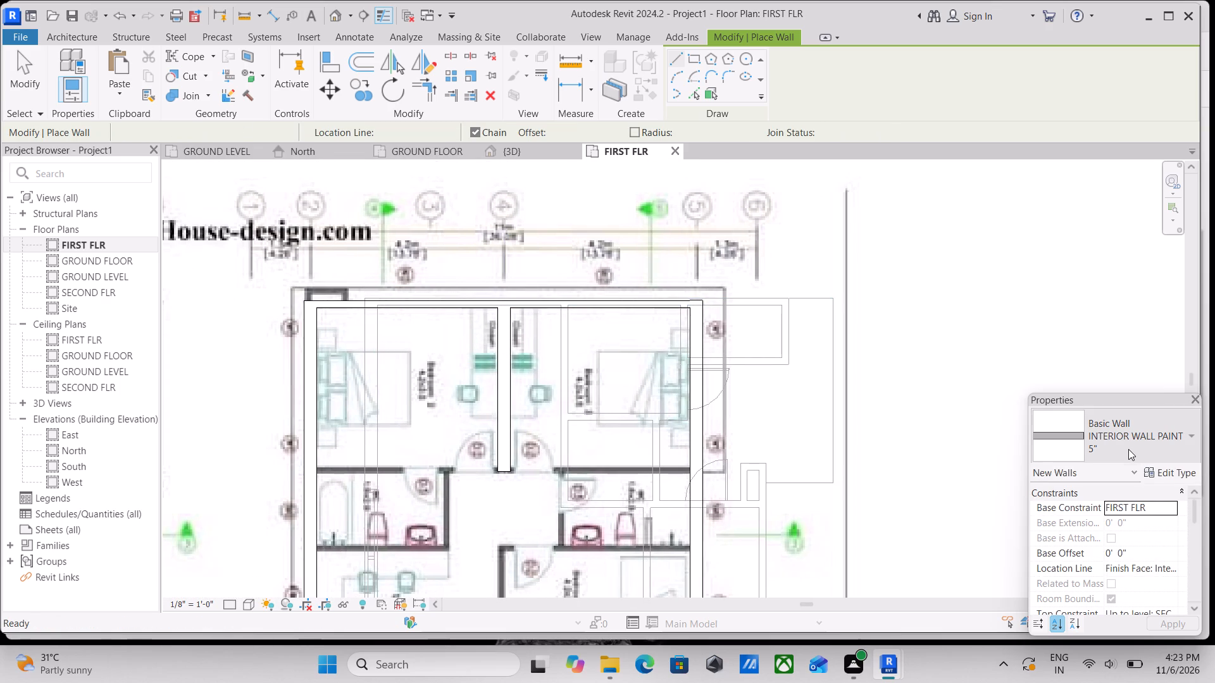
key("Escape")
Set the FIRST FLR view's underlay base level to None.
scroll(811, 300, "down", 2)
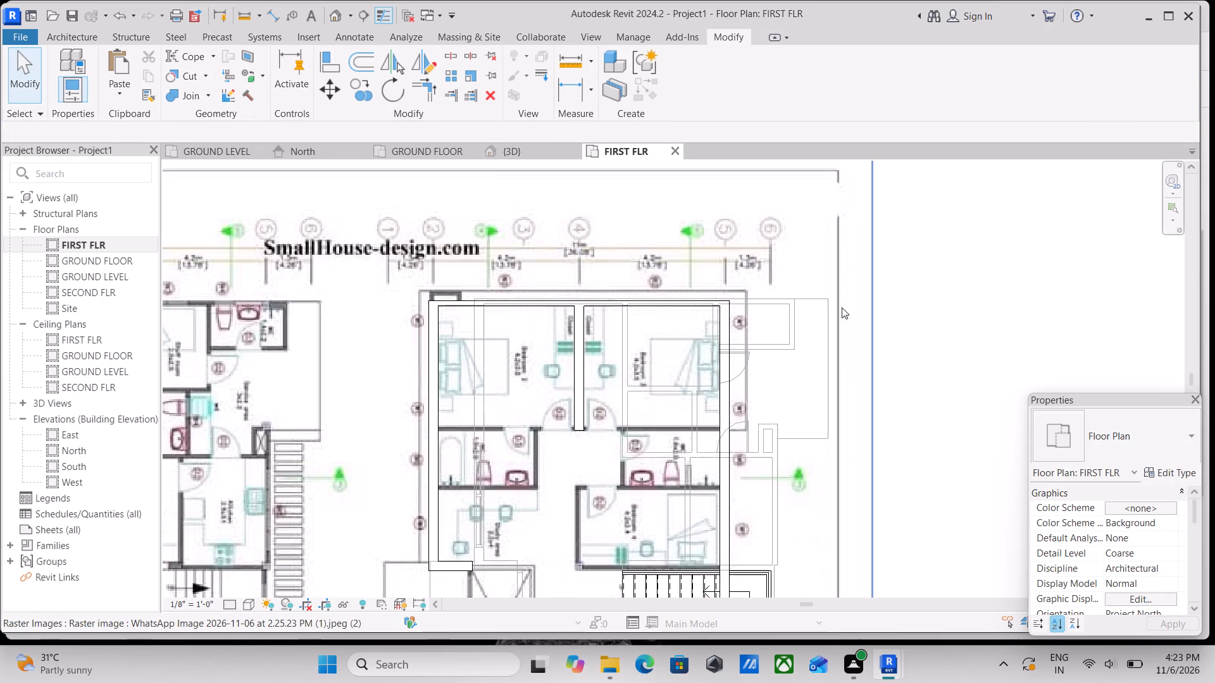
left_click(852, 302)
key("Escape")
scroll(852, 302, "down", 3)
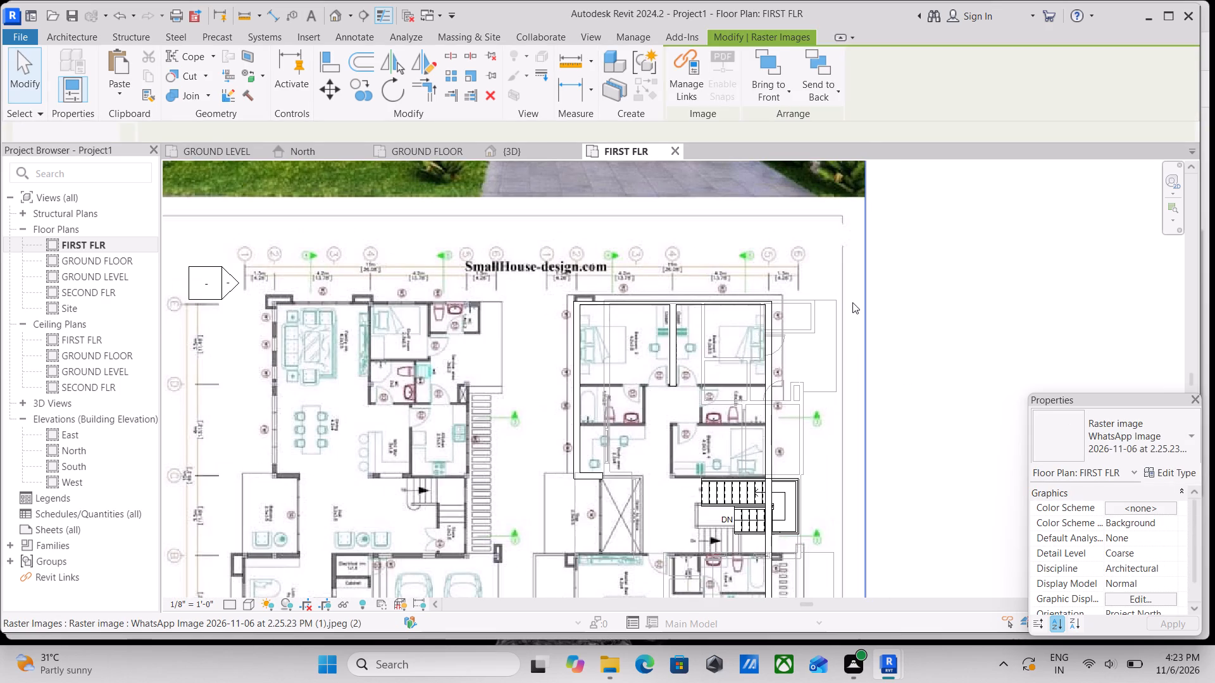
key("Escape")
scroll(1188, 541, "down", 6)
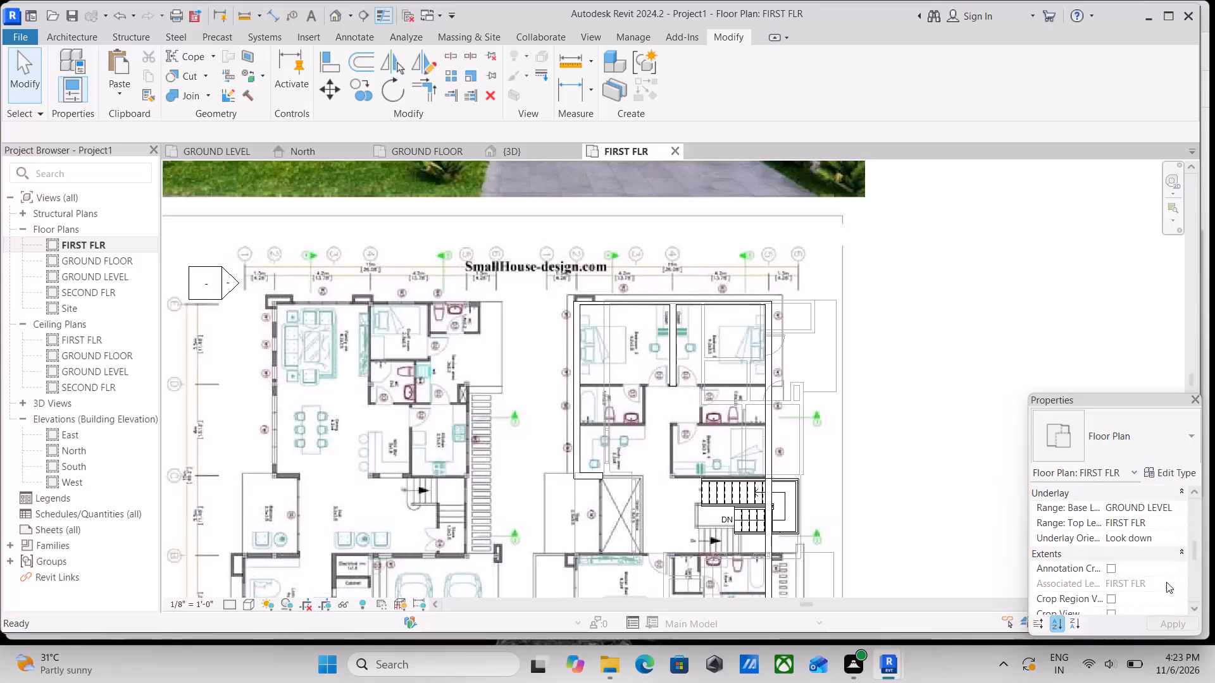
left_click(1169, 510)
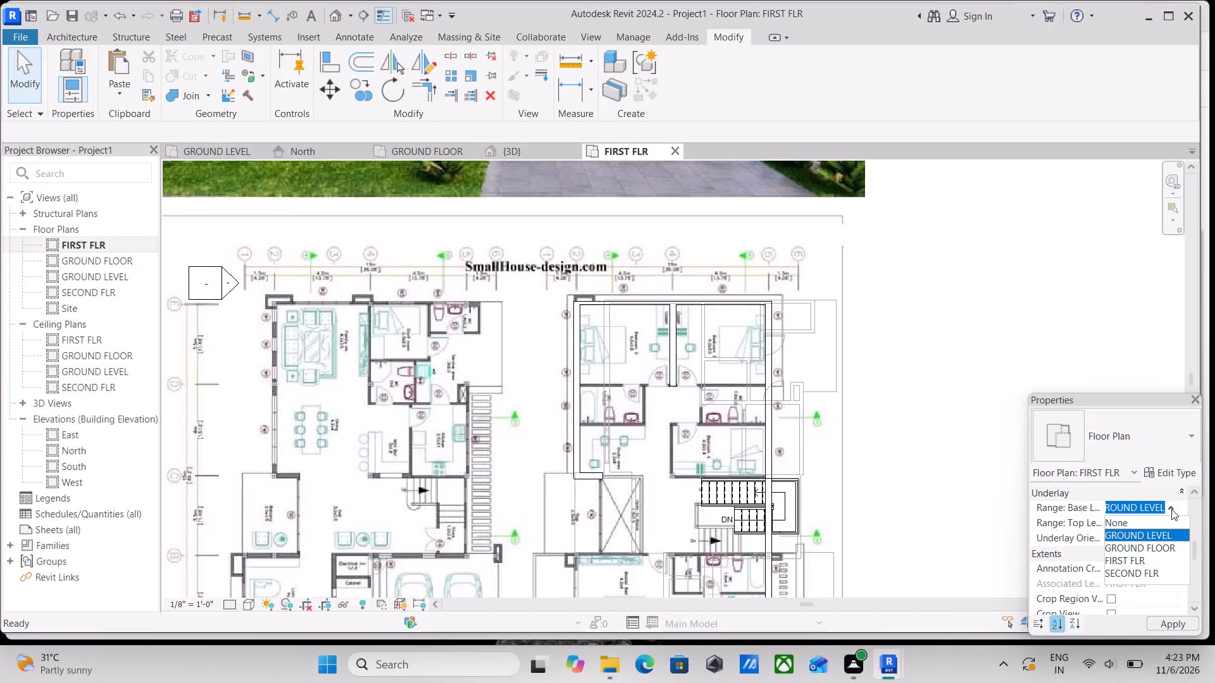
left_click(1104, 522)
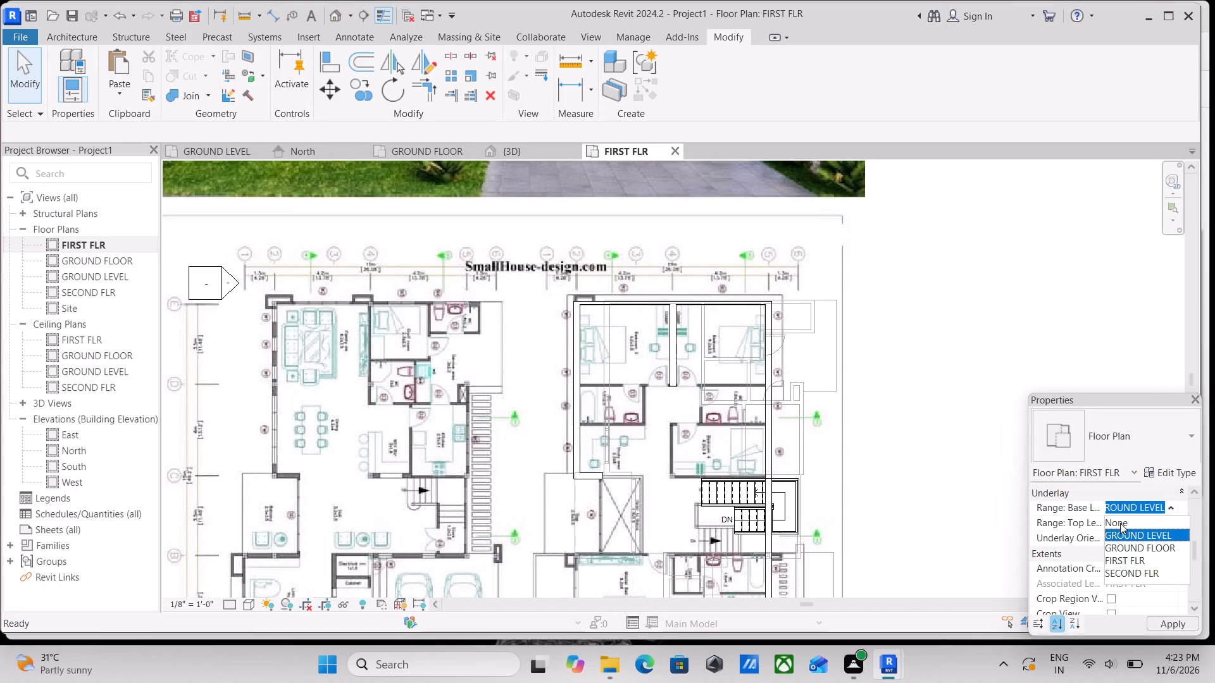
left_click(1120, 523)
Examine the first floor plan's walls from the rear bedrooms to the master bedroom and back.
scroll(440, 311, "up", 3)
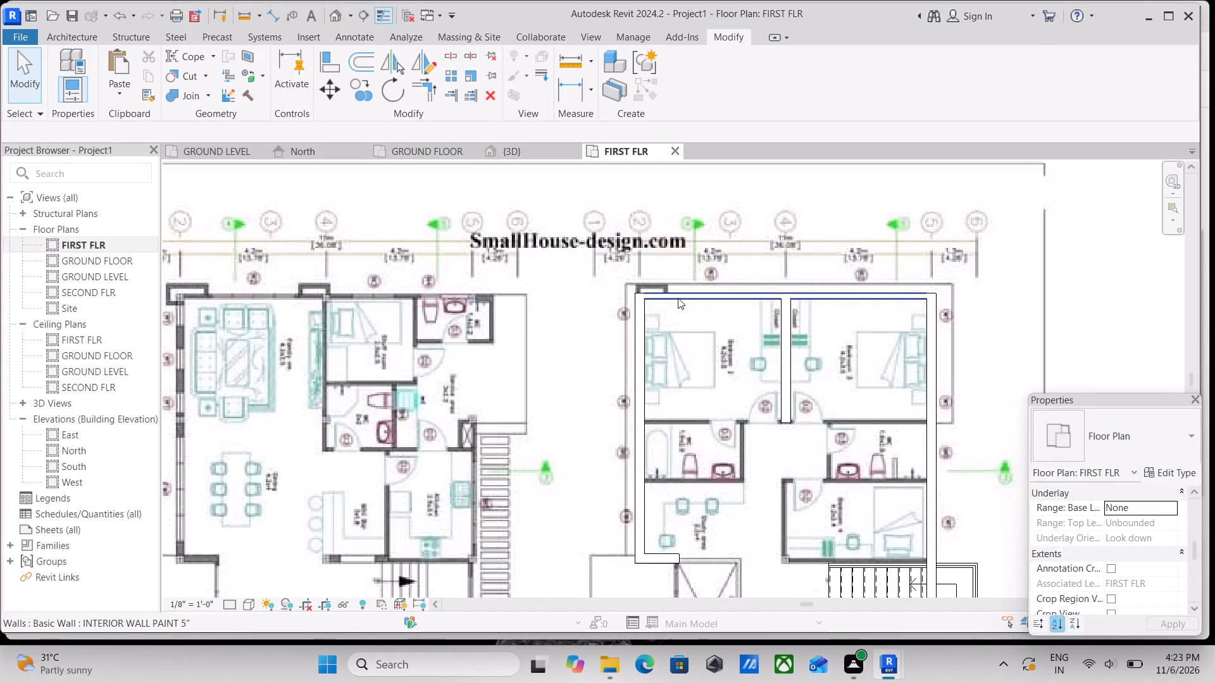
scroll(679, 298, "up", 2)
middle_click_drag(670, 333, 593, 277)
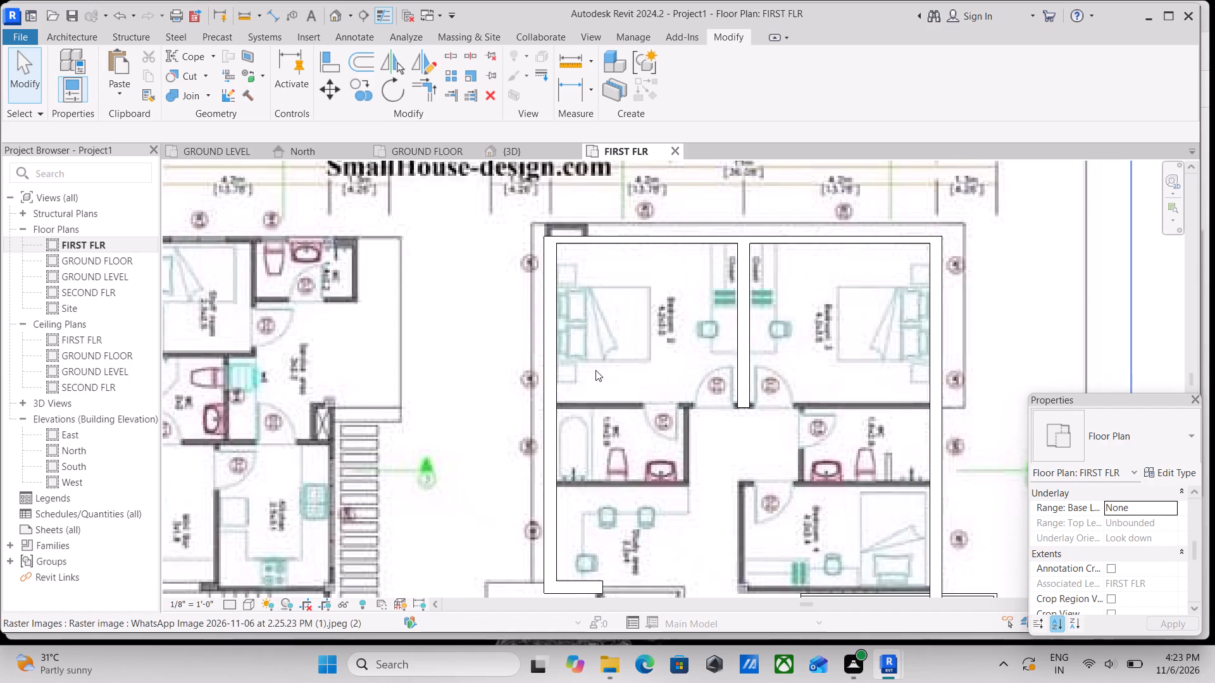
middle_click_drag(590, 367, 587, 278)
middle_click_drag(607, 454, 597, 286)
middle_click_drag(611, 496, 598, 392)
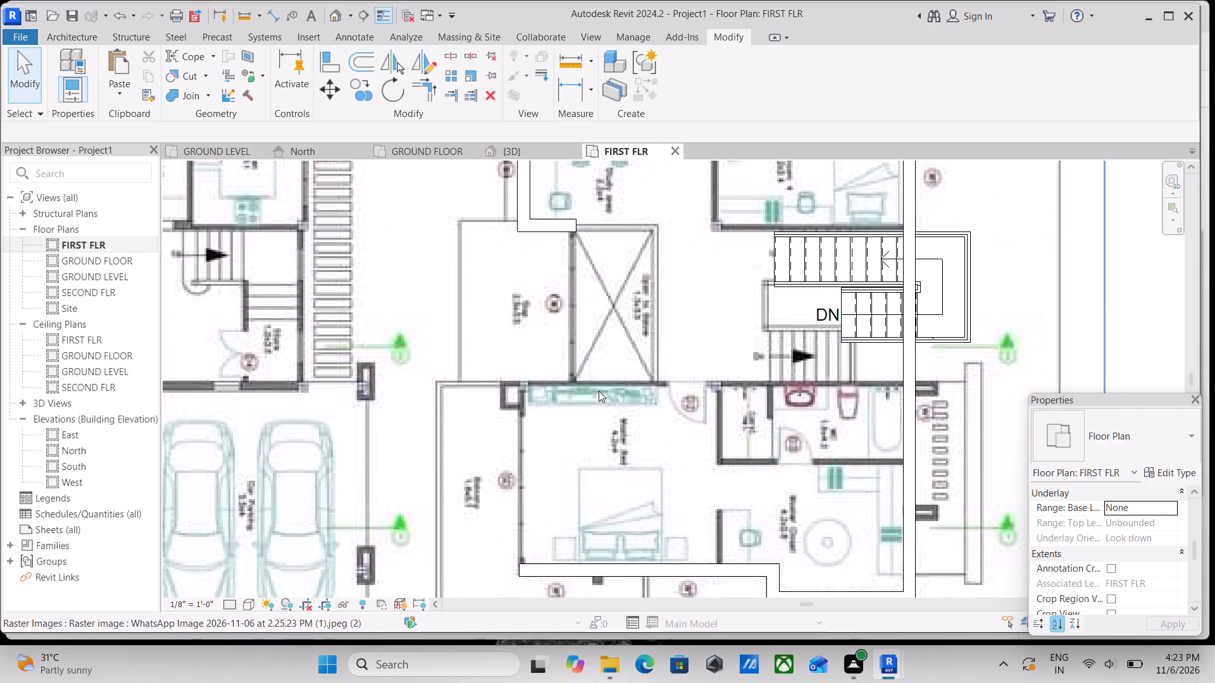
middle_click_drag(584, 385, 585, 419)
middle_click_drag(585, 399, 597, 620)
middle_click_drag(586, 419, 595, 654)
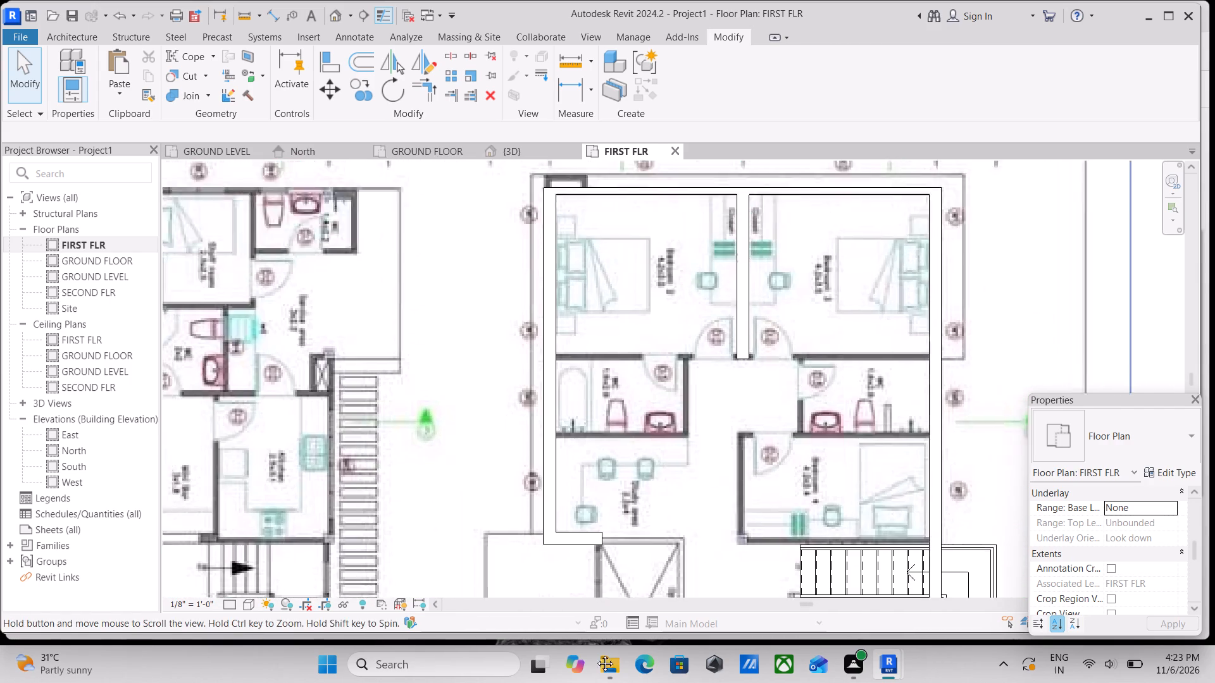
middle_click_drag(595, 654, 588, 677)
Draw an INTERIOR WALL PAINT 5" wall between the rear bedrooms and bathrooms, spanning the exterior walls' inner faces, with its thickness on the bathroom side.
type("WA")
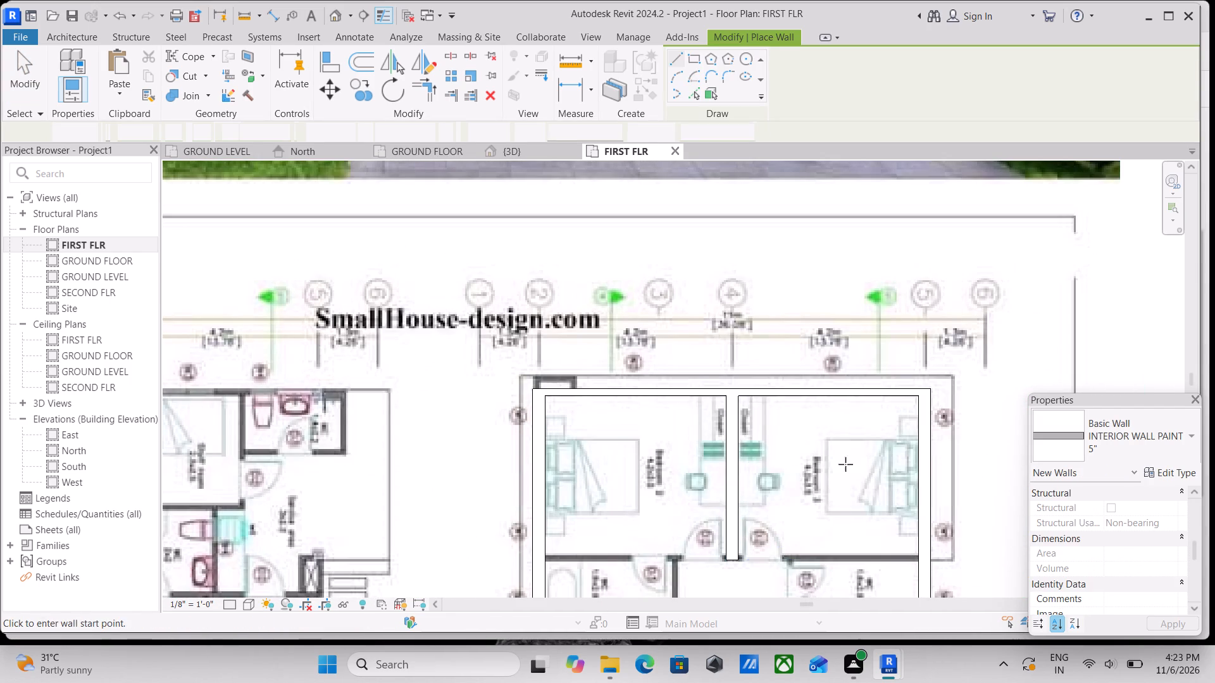
middle_click_drag(664, 545, 671, 446)
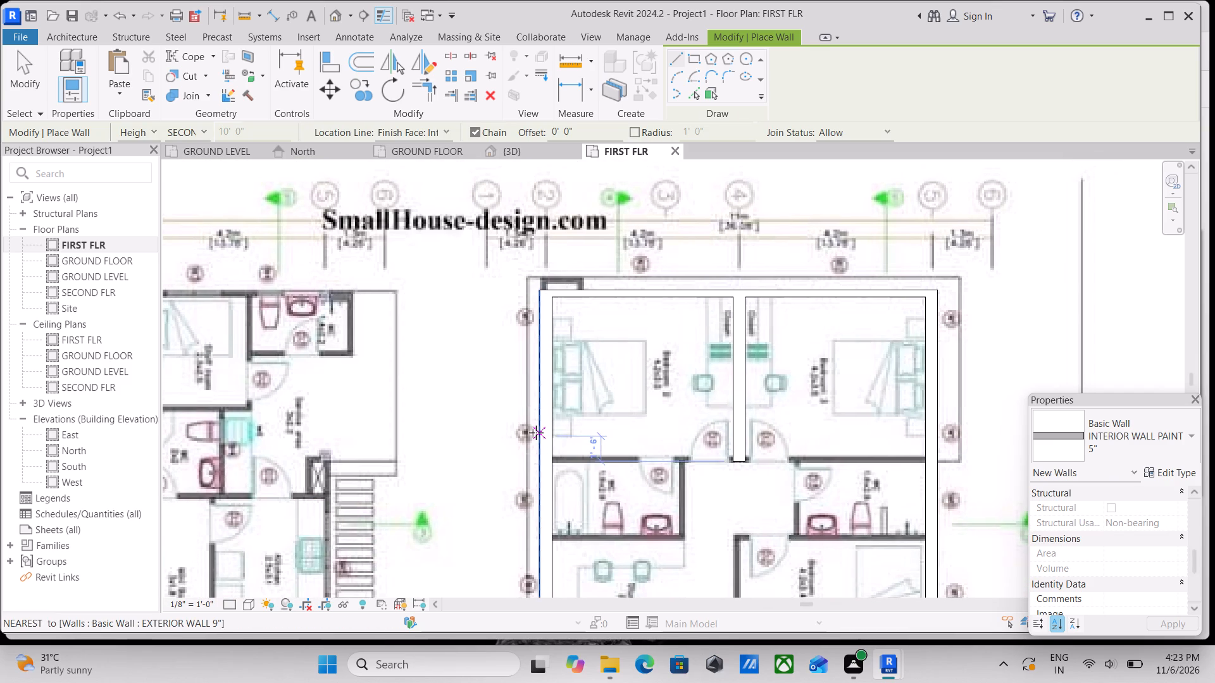
scroll(537, 434, "up", 11)
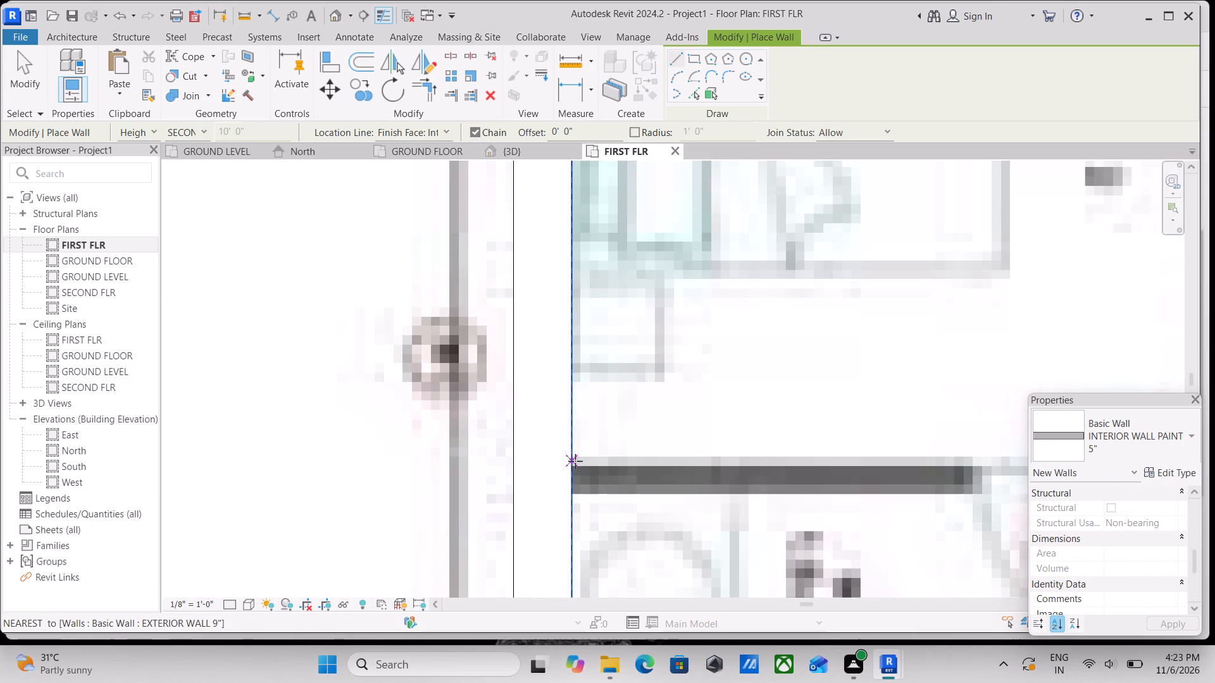
left_click(573, 467)
middle_click_drag(730, 465, 654, 464)
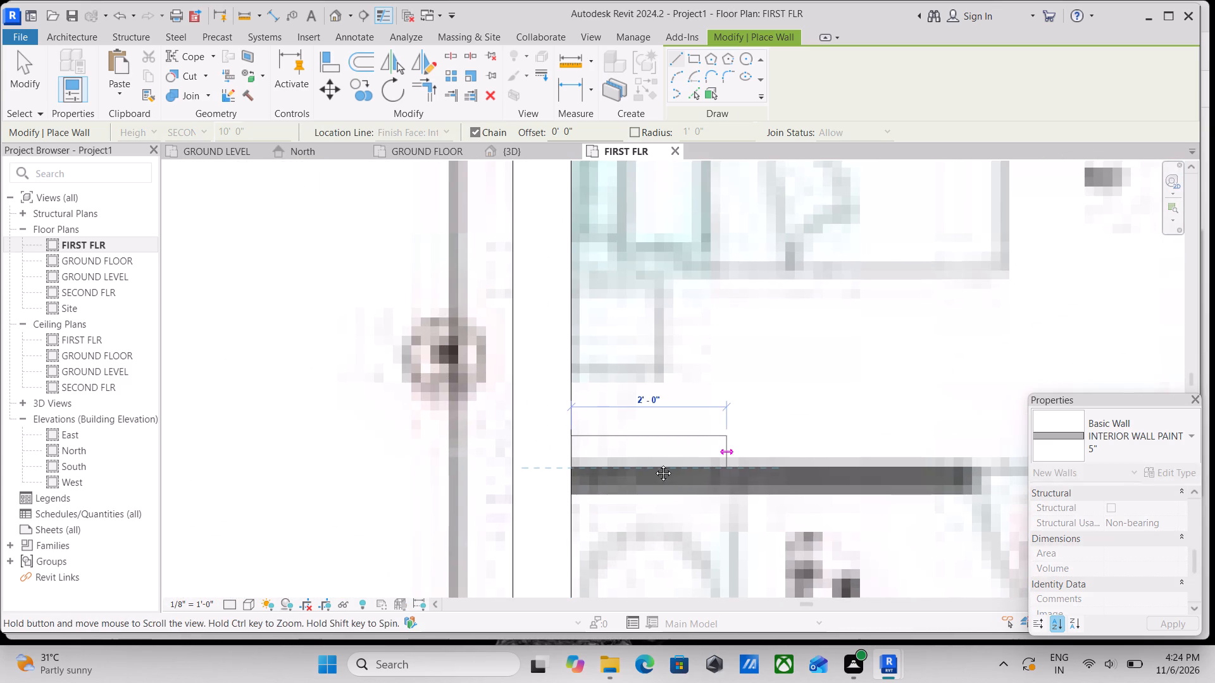
middle_click_drag(654, 464, 647, 462)
key("space")
middle_click_drag(775, 452, 547, 461)
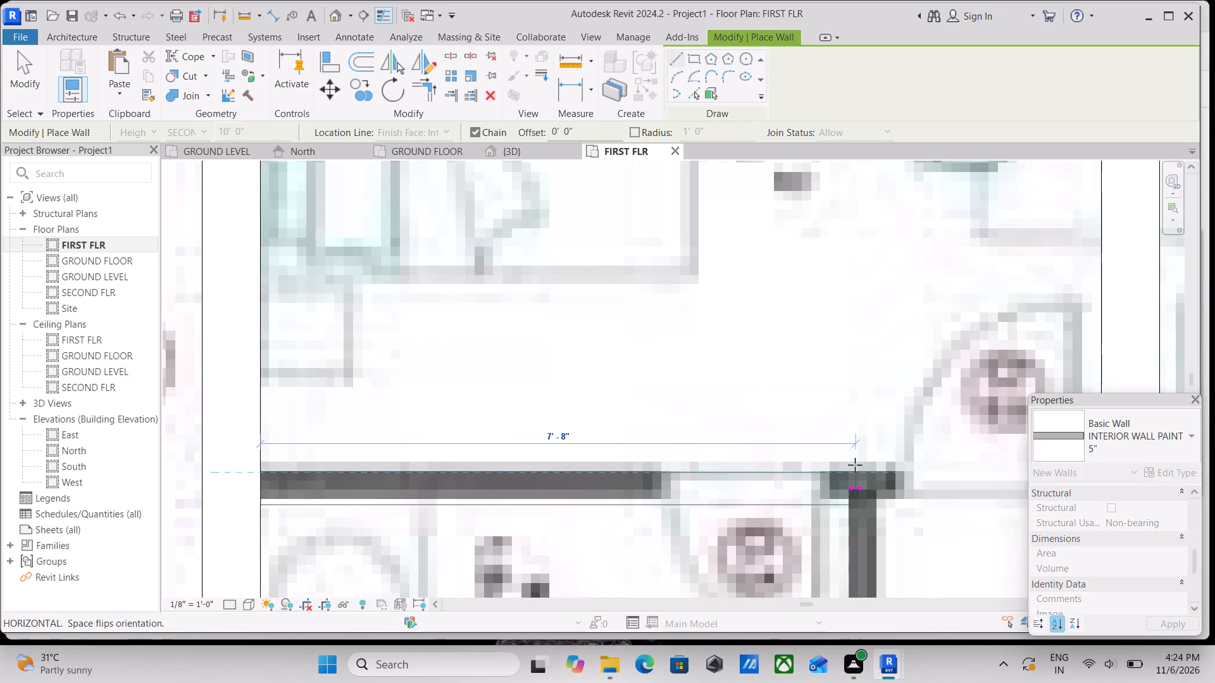
scroll(855, 465, "down", 1)
middle_click_drag(855, 465, 477, 471)
middle_click_drag(830, 467, 606, 470)
middle_click_drag(880, 488, 506, 480)
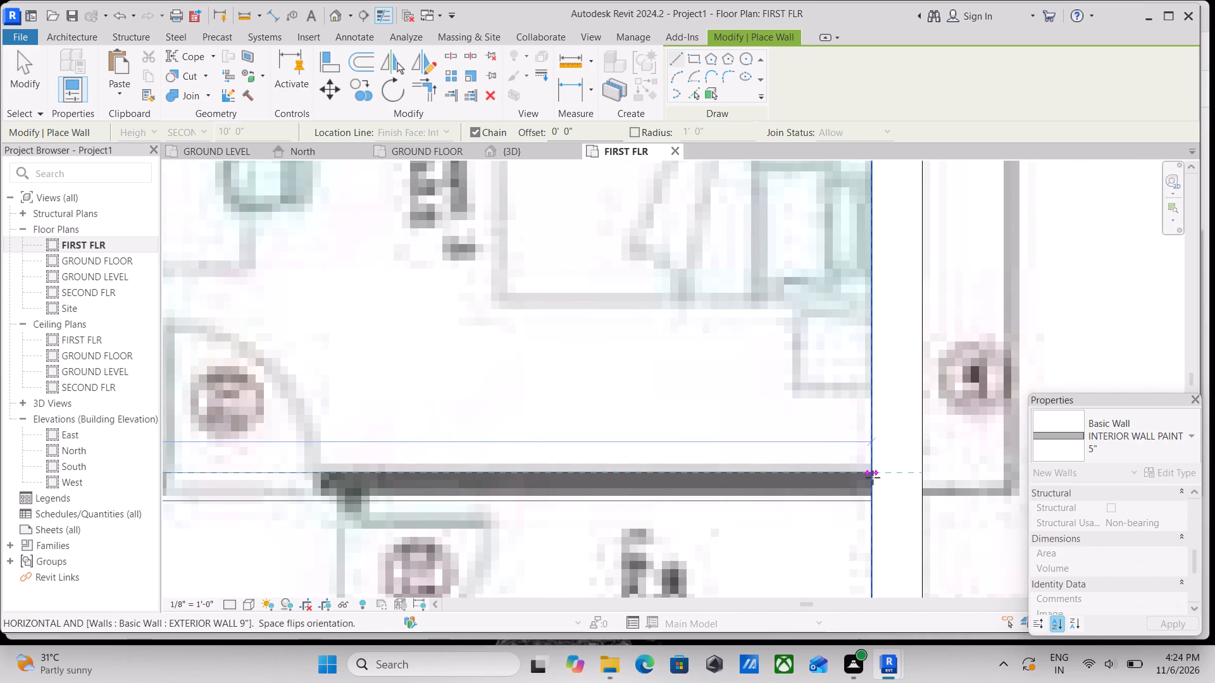
left_click(873, 477)
key("Escape")
Draw the wall between the bathroom beside Bedroom 2 and the study area, starting at the exterior wall's inner face, about 8' 4 1/2" long.
scroll(482, 481, "down", 4)
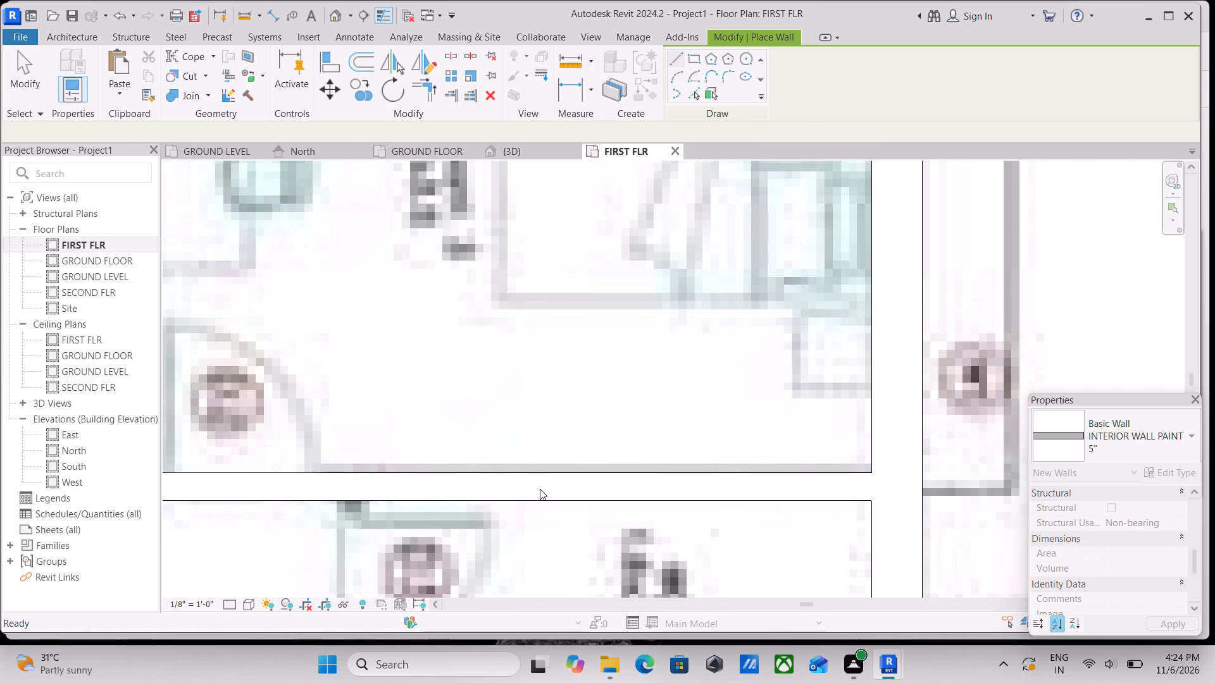
scroll(438, 495, "down", 5)
middle_click_drag(414, 497, 661, 377)
scroll(370, 463, "up", 8)
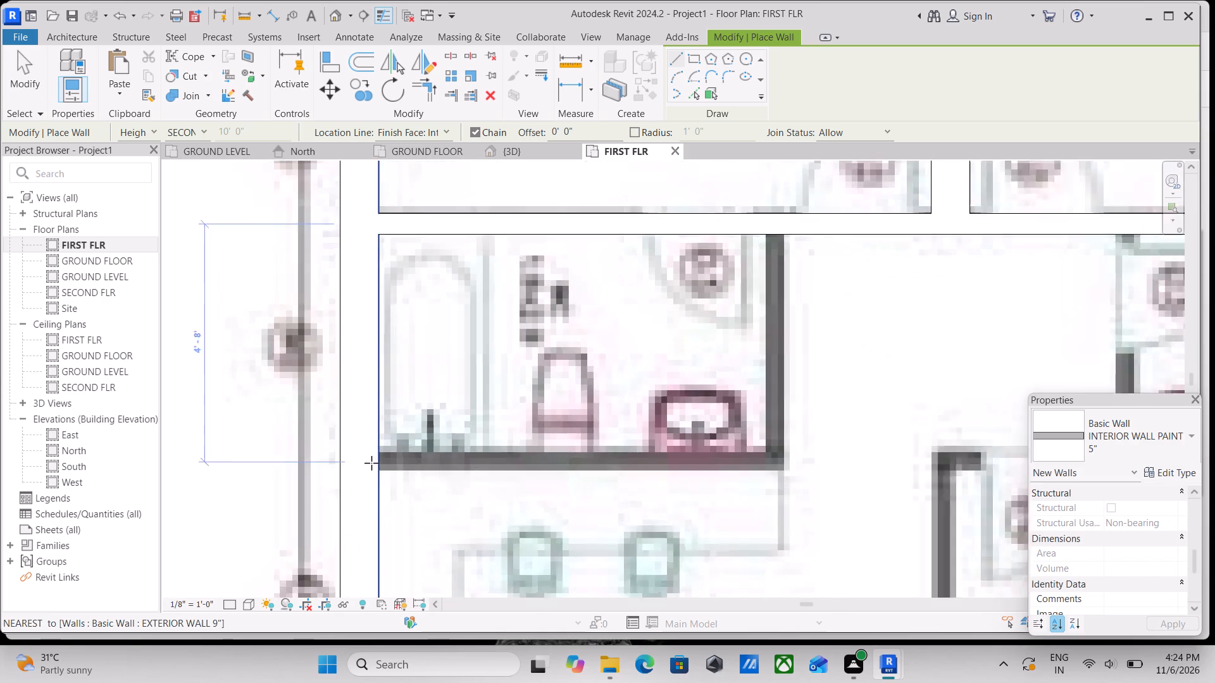
scroll(371, 463, "up", 1)
left_click(380, 469)
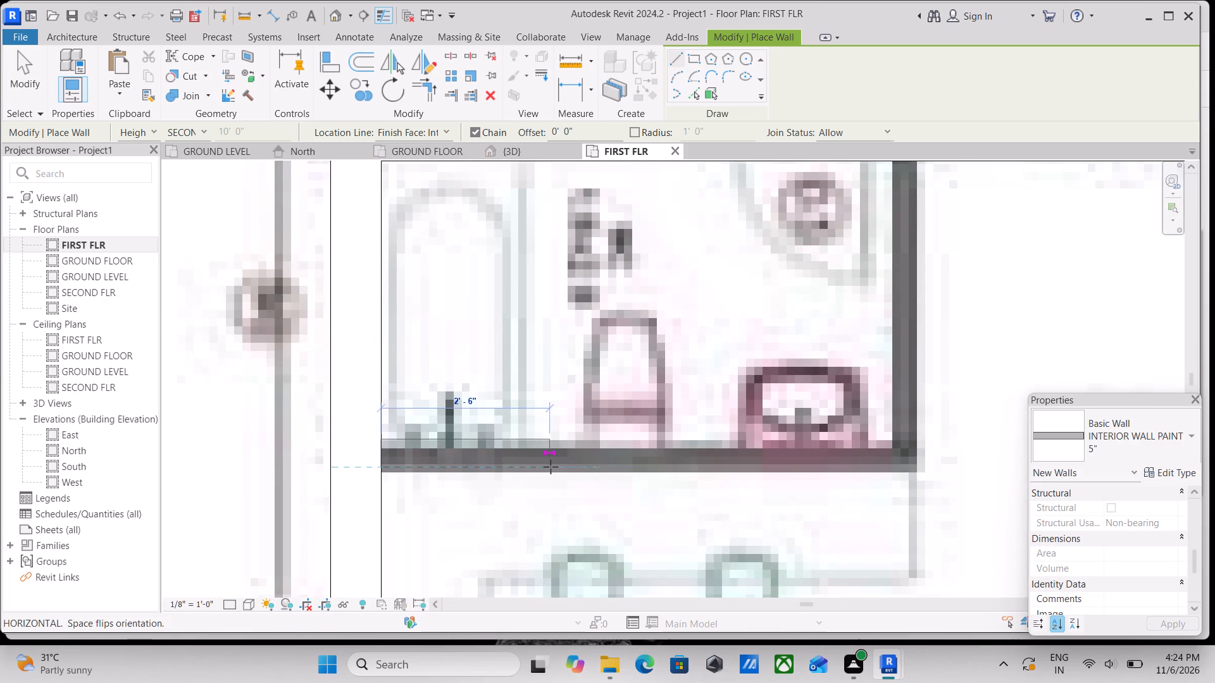
middle_click_drag(670, 476, 444, 474)
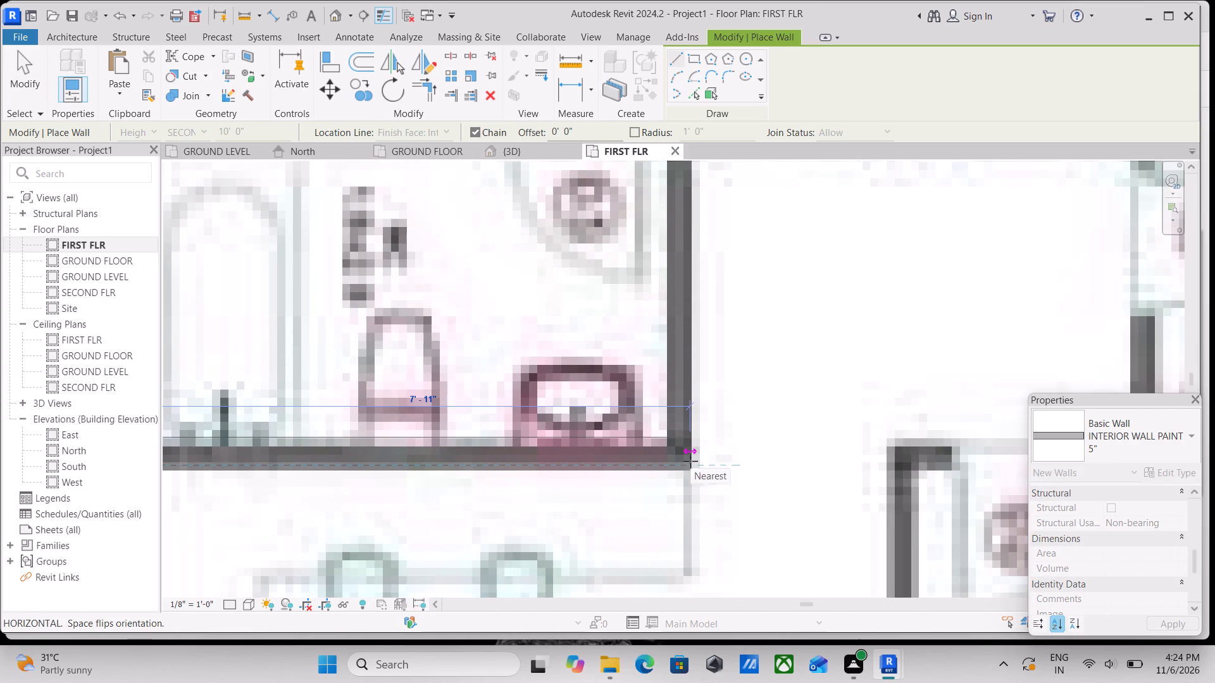
left_click(693, 473)
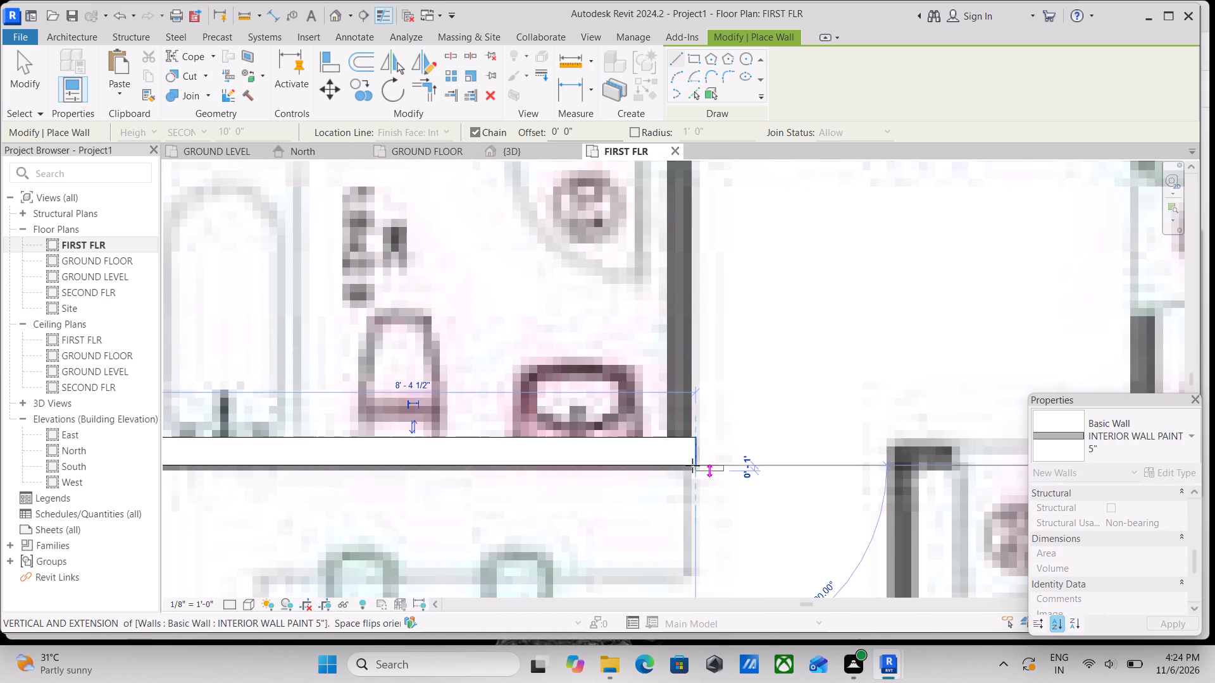
key("Escape")
key("Escape")
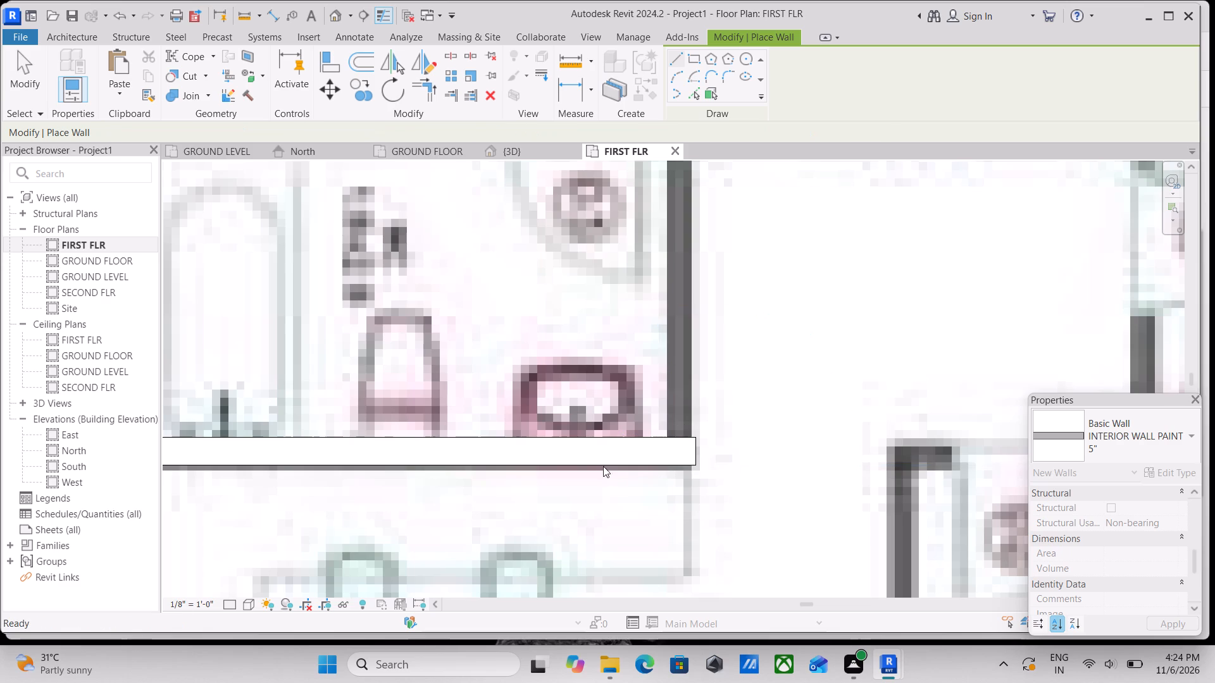
key("Escape")
key("Escape")
key("Escape")
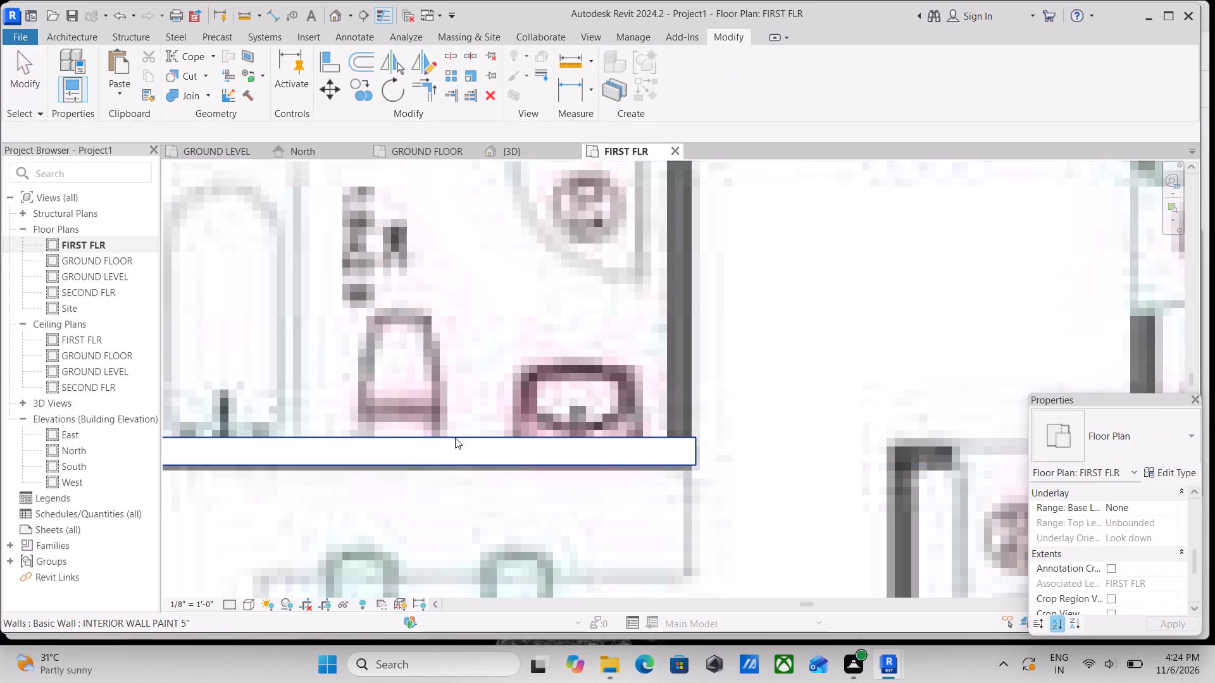
Nudge the wall between the bathroom and study area slightly toward the study area to match the plan image.
left_click(455, 438)
key("Down")
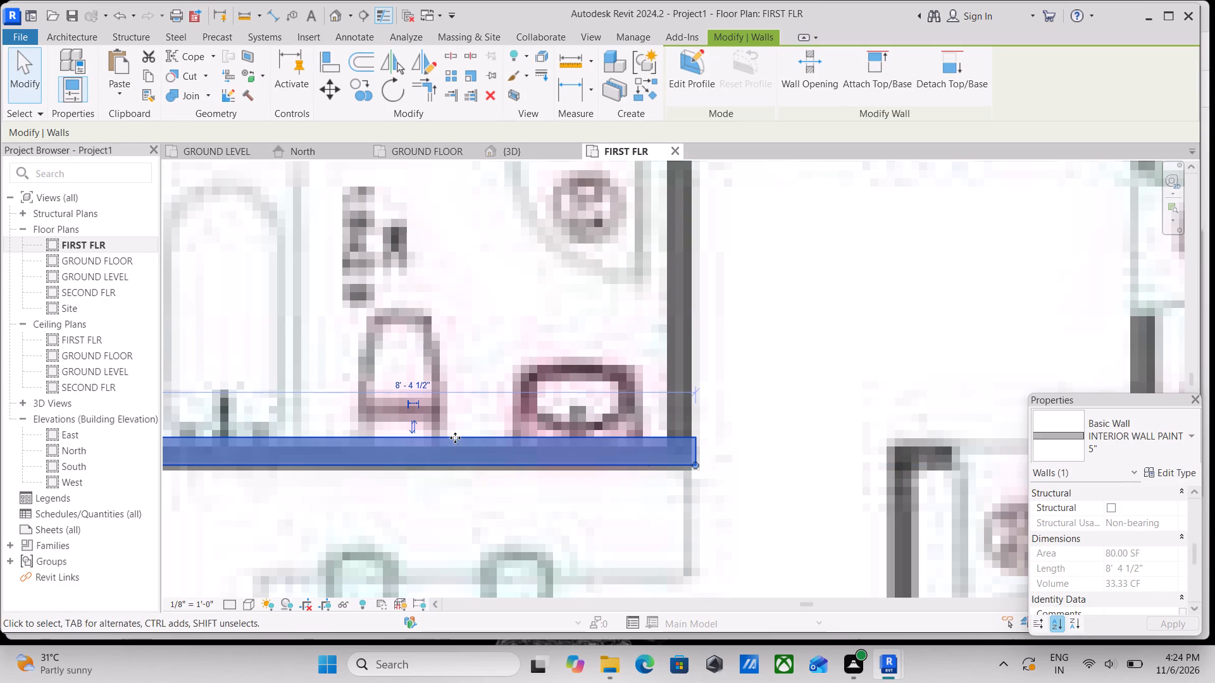
scroll(455, 438, "down", 3)
middle_click_drag(455, 438, 612, 441)
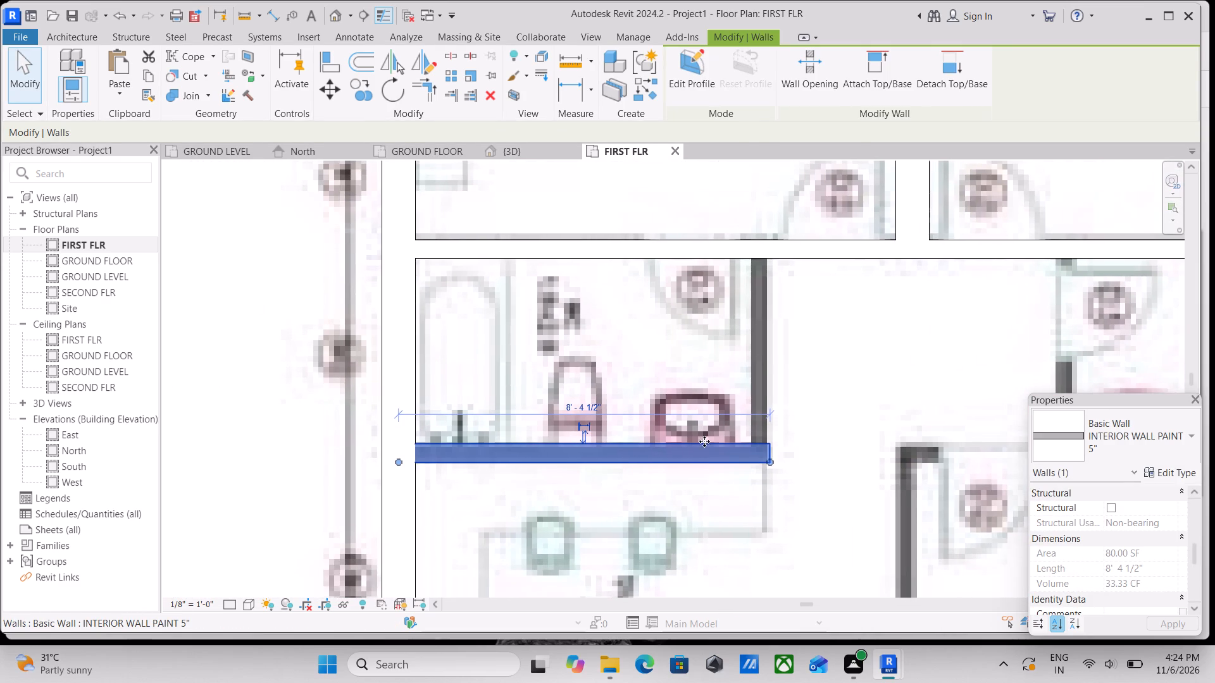
key("Escape")
Draw the same bathroom's corridor-side wall from the free end of the study-area wall to the rear bedrooms' wall, about 4' 2" long.
scroll(736, 462, "up", 1)
type("WA")
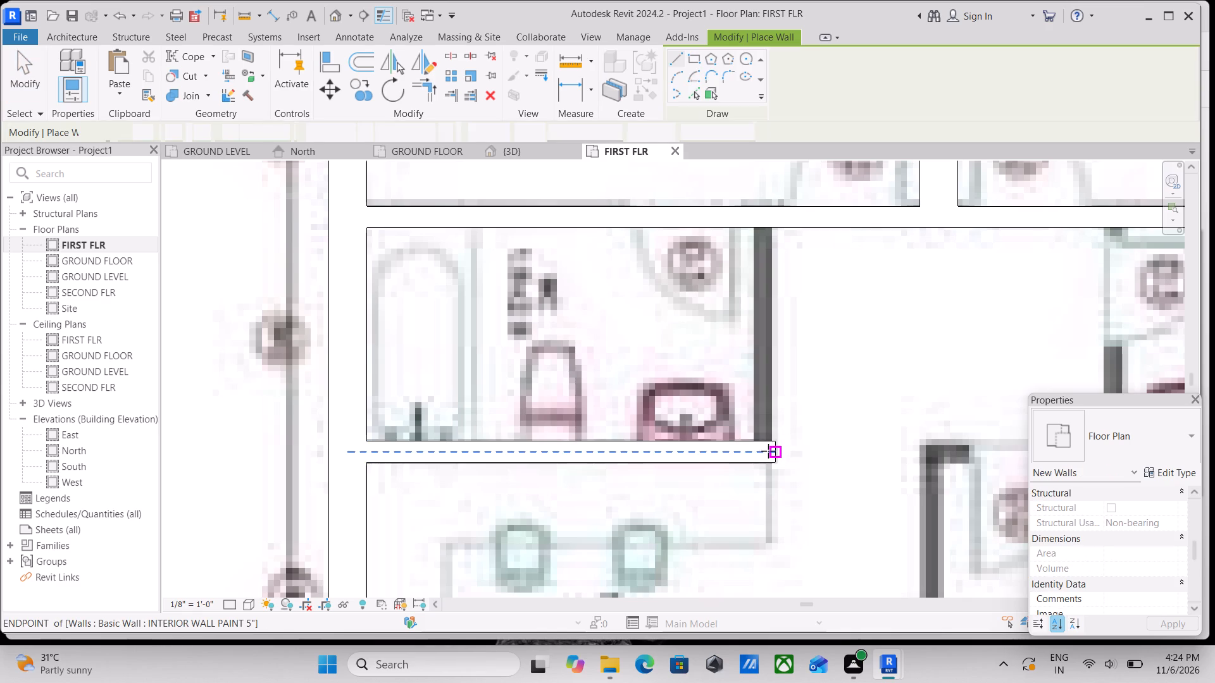
left_click(773, 443)
middle_click_drag(776, 353, 778, 450)
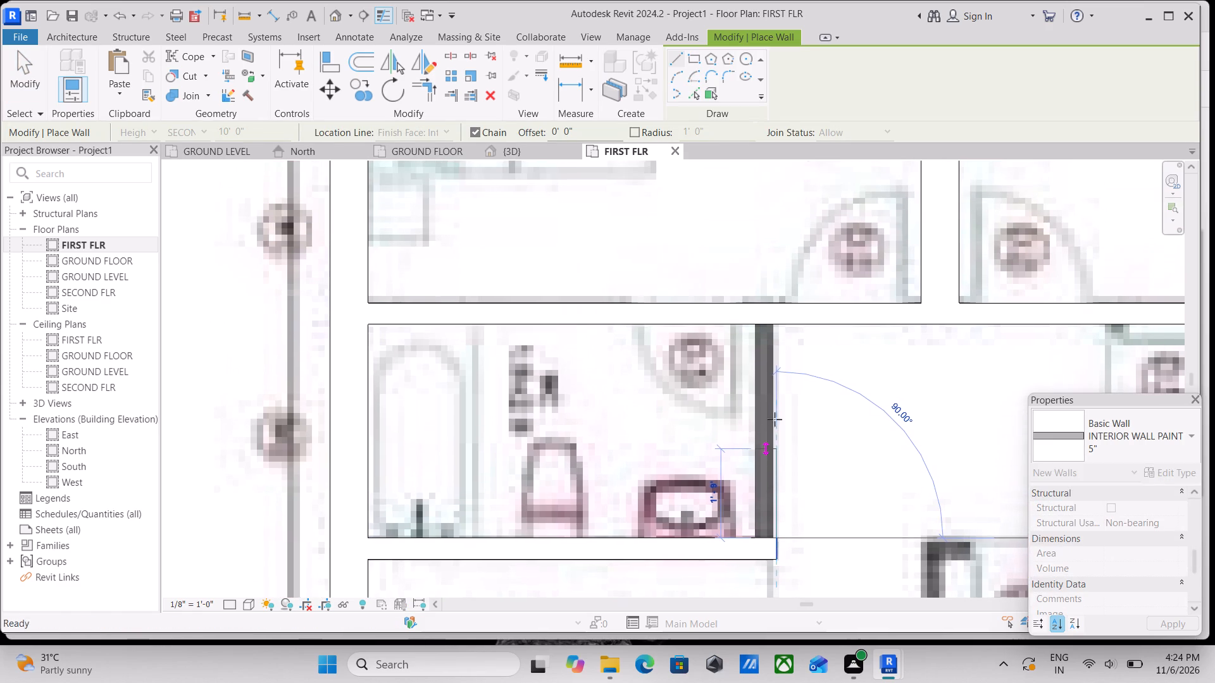
middle_click_drag(770, 374, 776, 433)
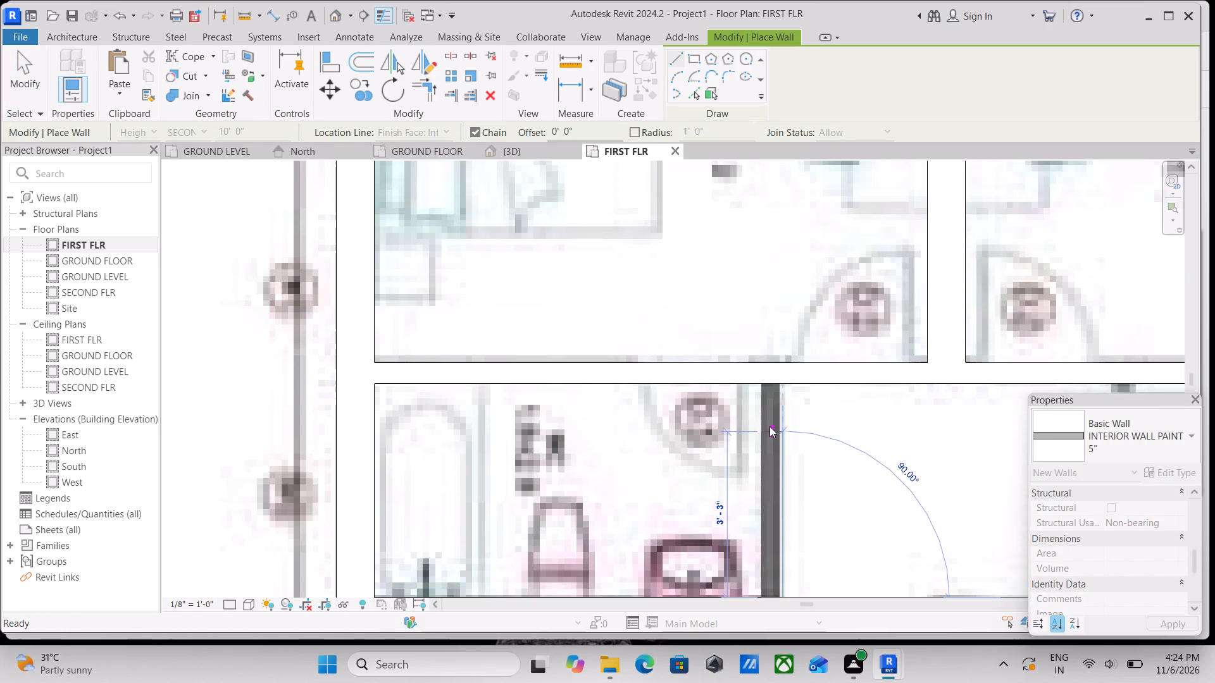
scroll(764, 390, "up", 1)
left_click(787, 382)
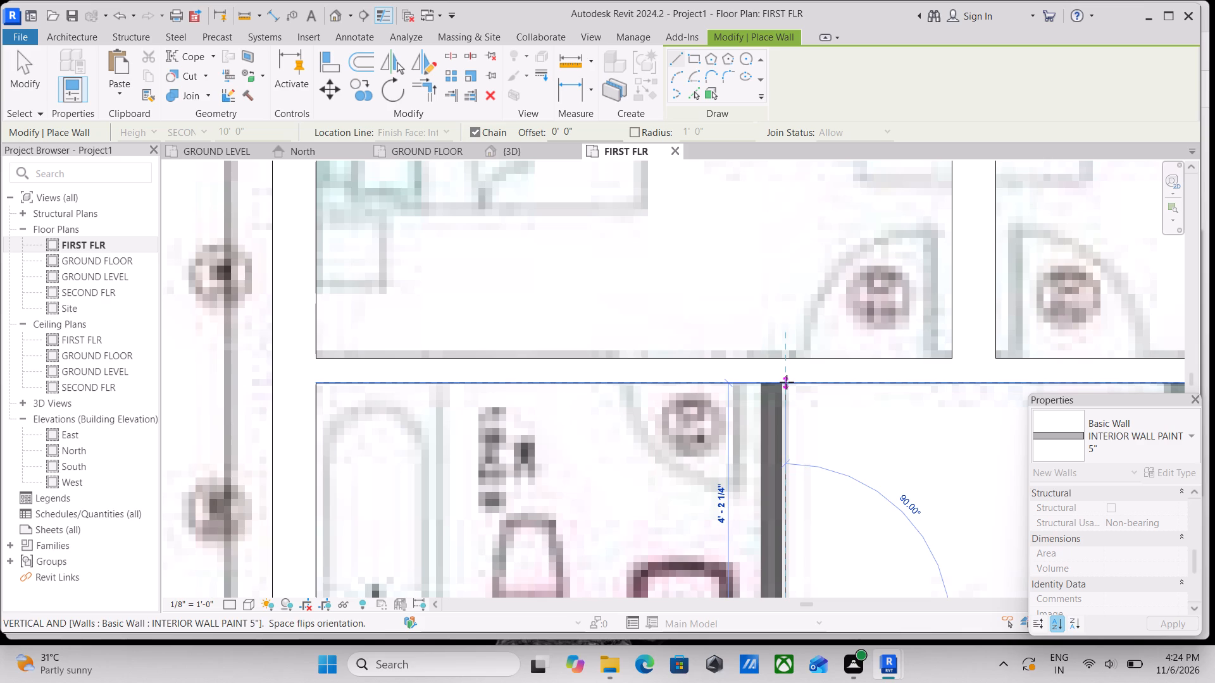
key("Escape")
Draw the wall between the other bathroom and Bedroom 4 from the exterior wall's inner face, about 11' long, with its thickness on the bathroom side.
scroll(794, 395, "down", 4)
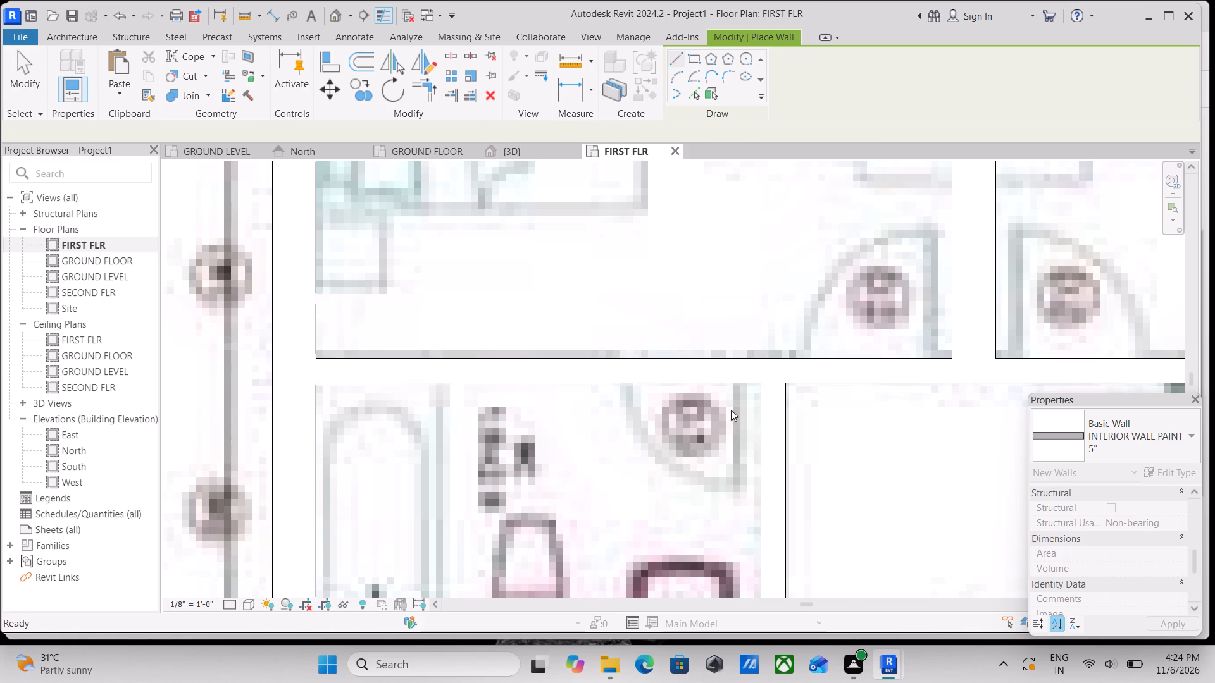
scroll(721, 410, "down", 5)
middle_click_drag(695, 419, 617, 399)
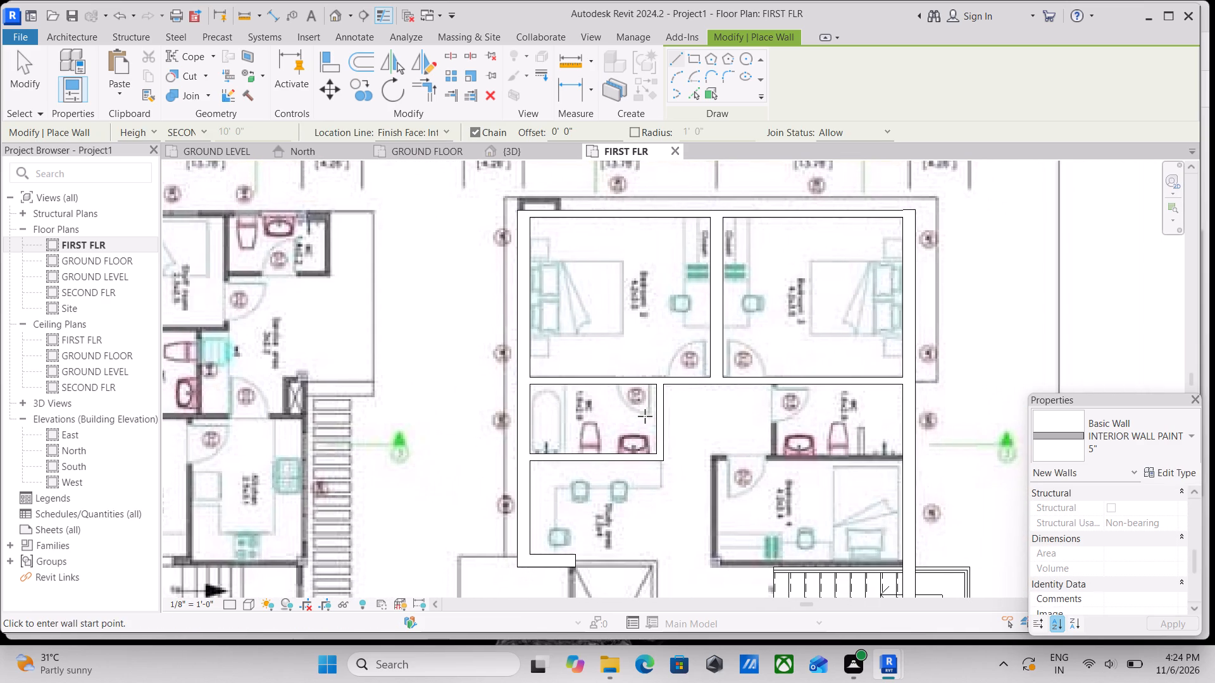
scroll(863, 414, "up", 2)
scroll(778, 420, "up", 1)
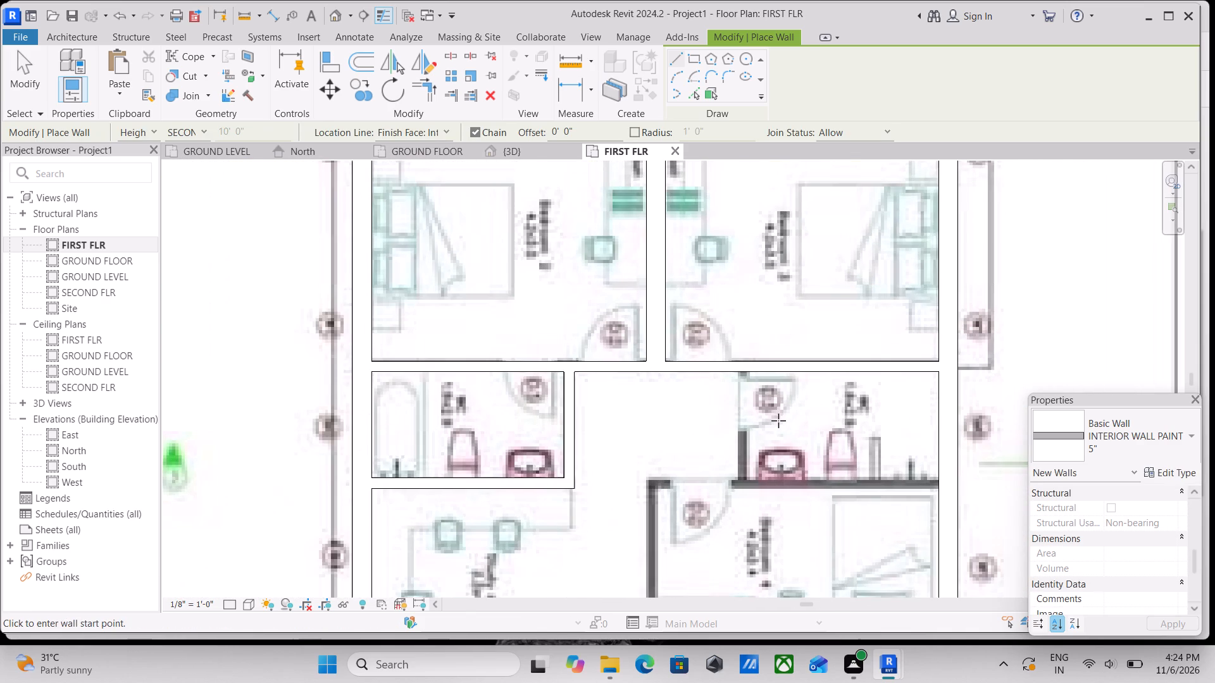
middle_click_drag(778, 421, 748, 405)
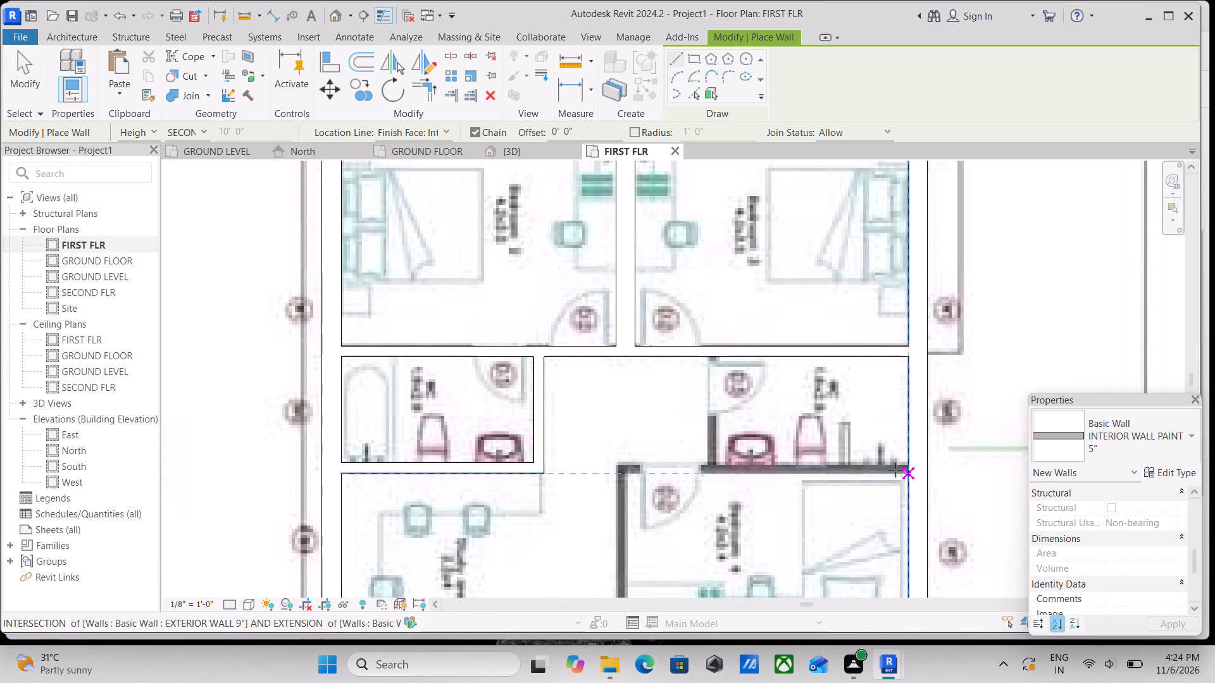
scroll(892, 468, "up", 4)
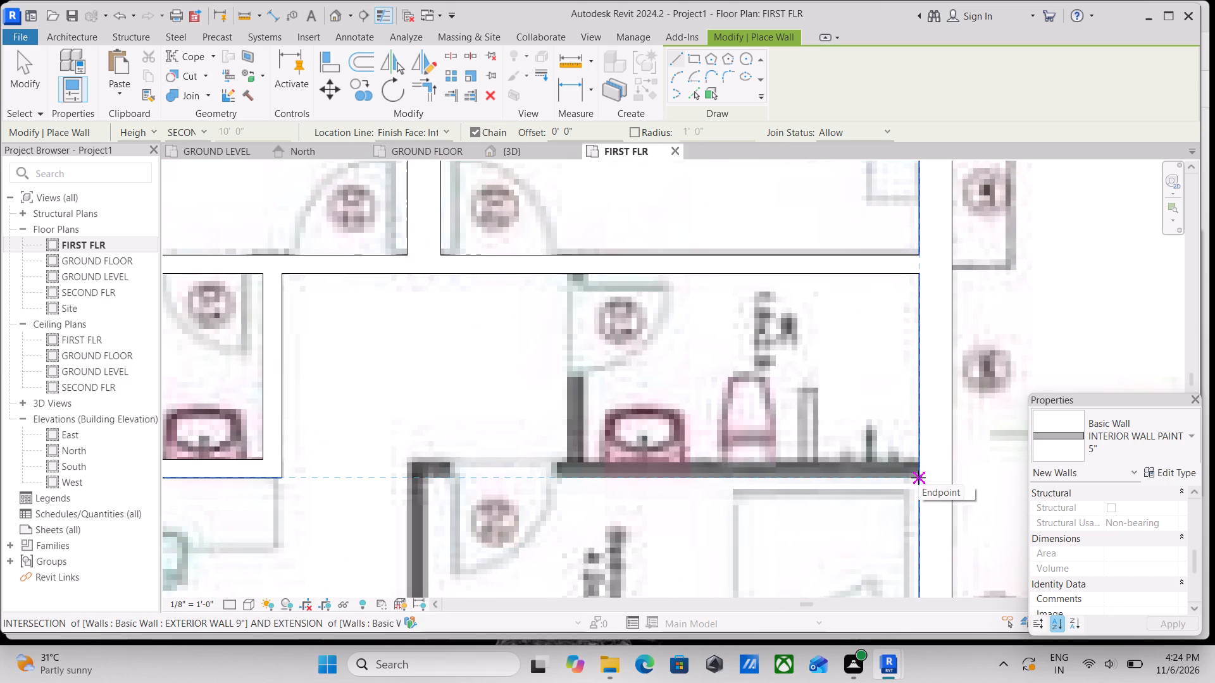
left_click(921, 478)
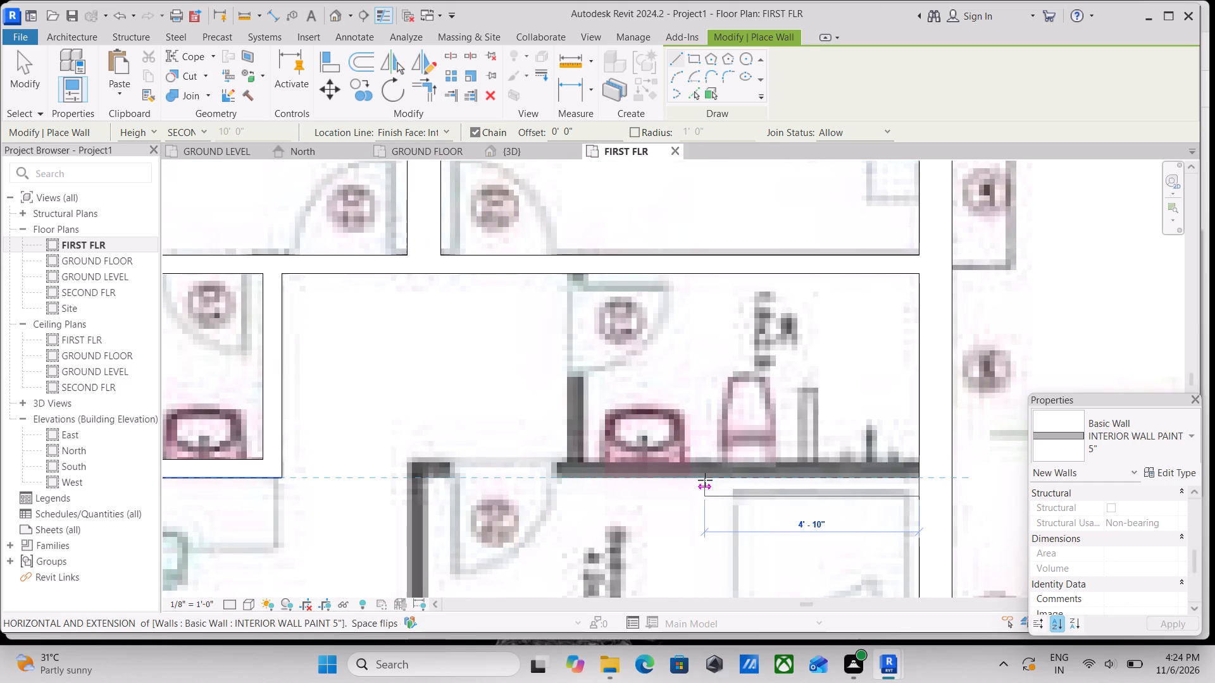
key("space")
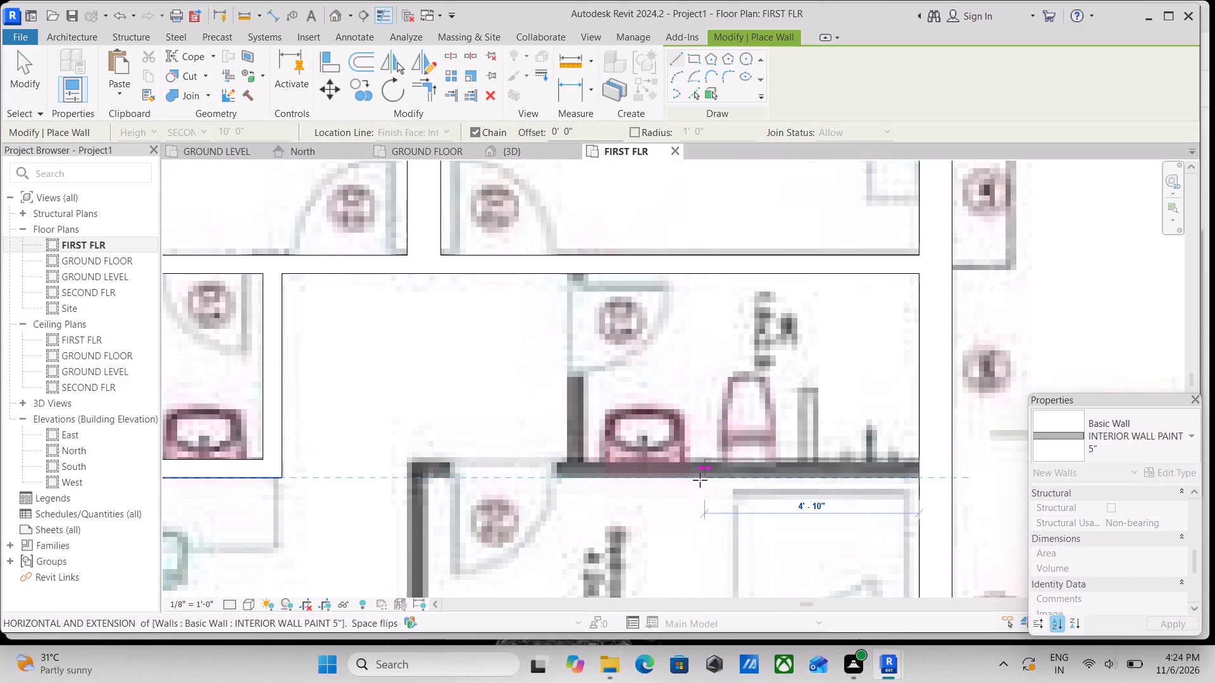
left_click(425, 480)
key("Escape")
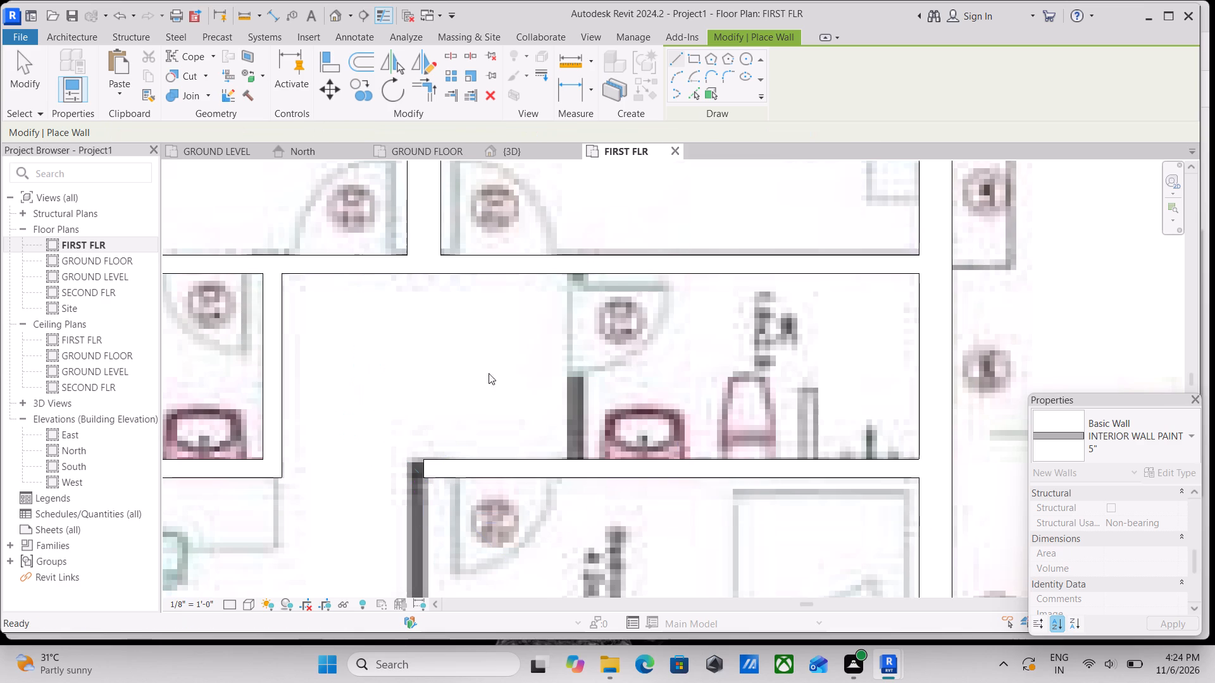
Draw the corridor-side wall of the bathroom behind Bedroom 4, from the rear bedrooms' wall to Bedroom 4's bathroom wall.
scroll(566, 275, "up", 3)
left_click(567, 275)
middle_click_drag(566, 448, 536, 312)
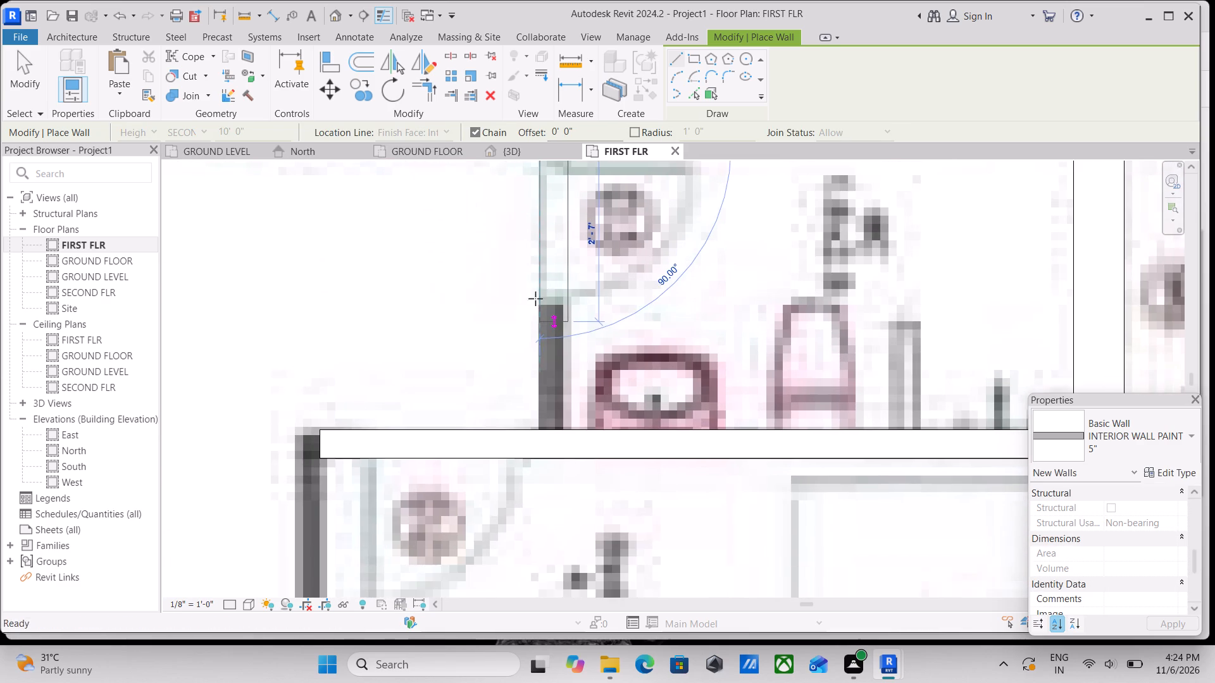
left_click(539, 421)
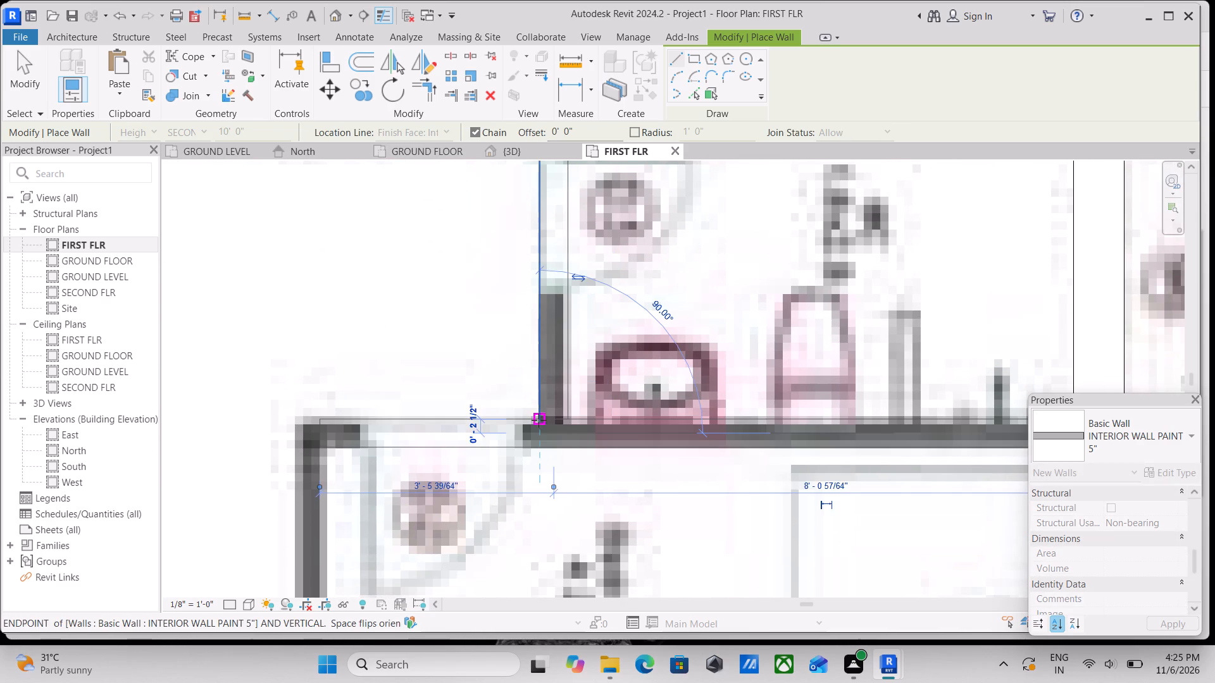
key("Escape")
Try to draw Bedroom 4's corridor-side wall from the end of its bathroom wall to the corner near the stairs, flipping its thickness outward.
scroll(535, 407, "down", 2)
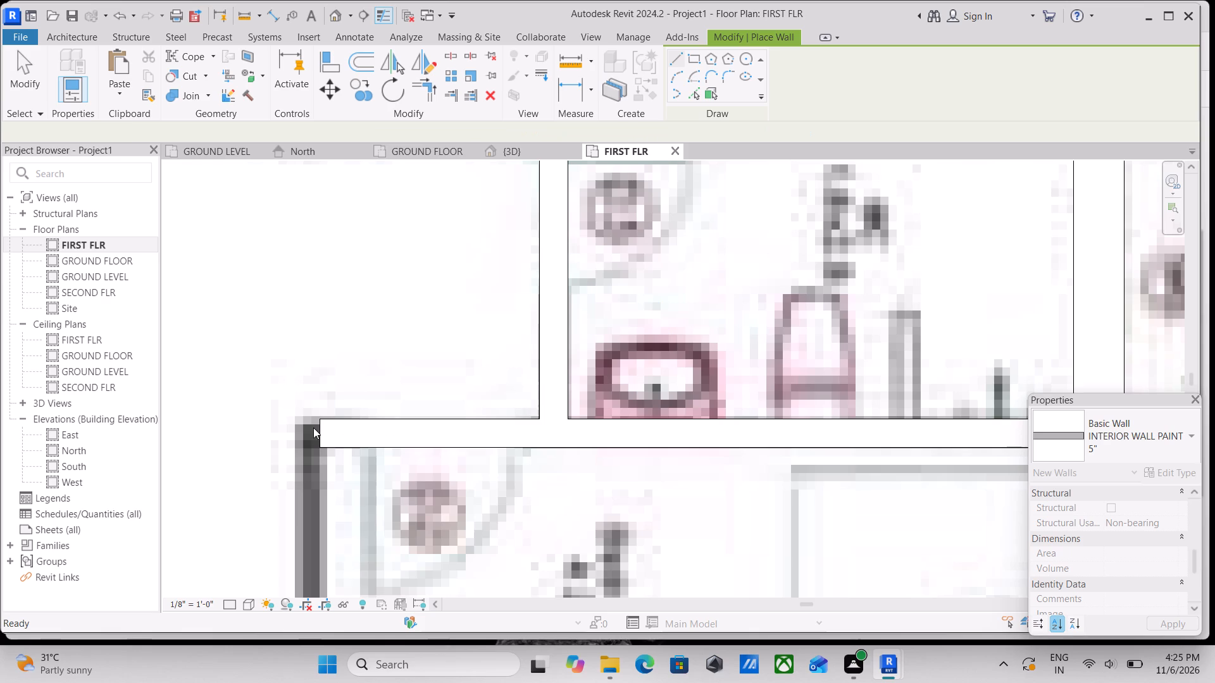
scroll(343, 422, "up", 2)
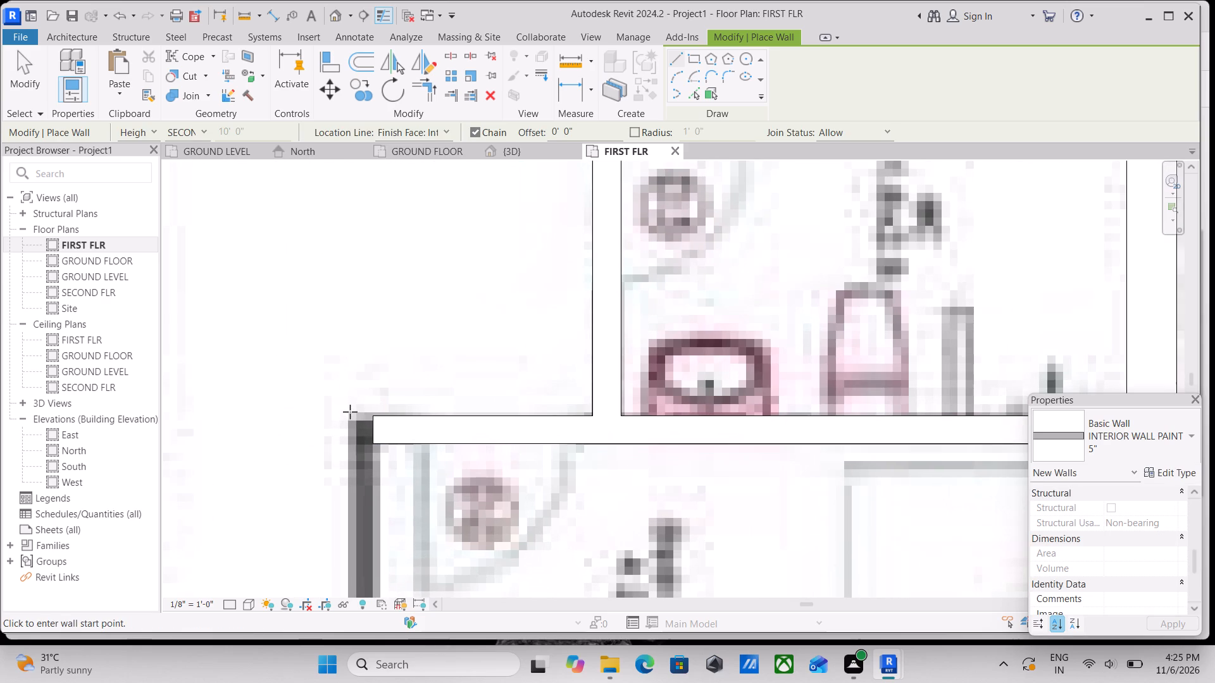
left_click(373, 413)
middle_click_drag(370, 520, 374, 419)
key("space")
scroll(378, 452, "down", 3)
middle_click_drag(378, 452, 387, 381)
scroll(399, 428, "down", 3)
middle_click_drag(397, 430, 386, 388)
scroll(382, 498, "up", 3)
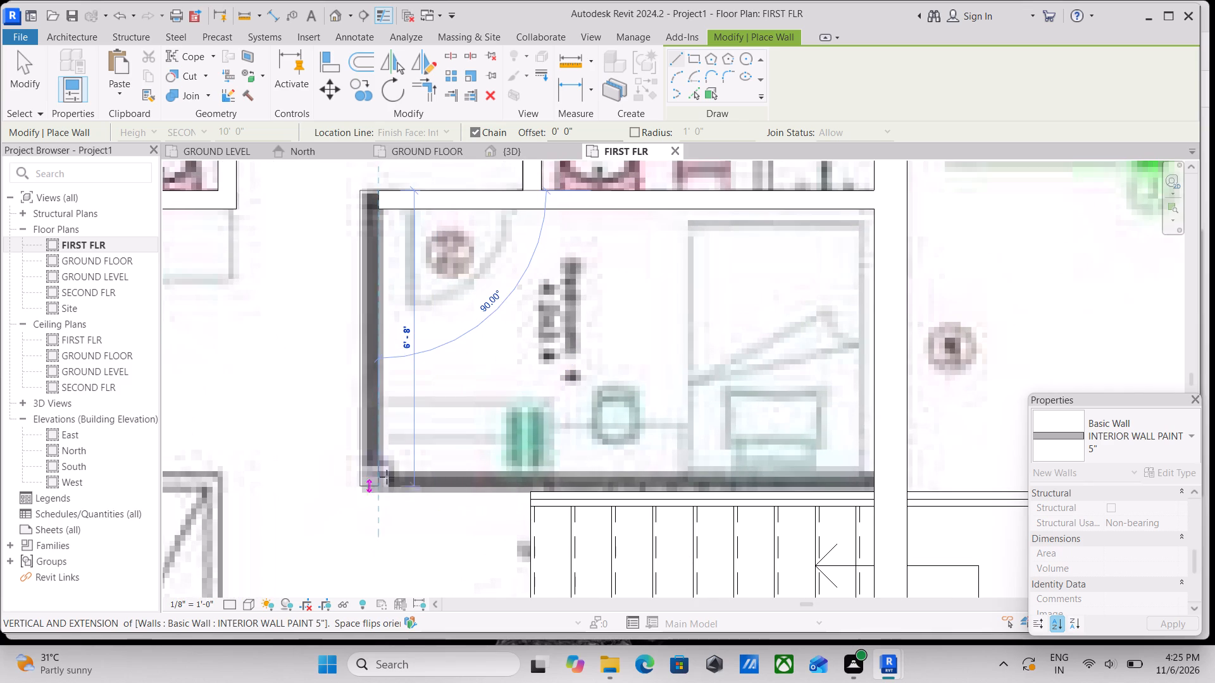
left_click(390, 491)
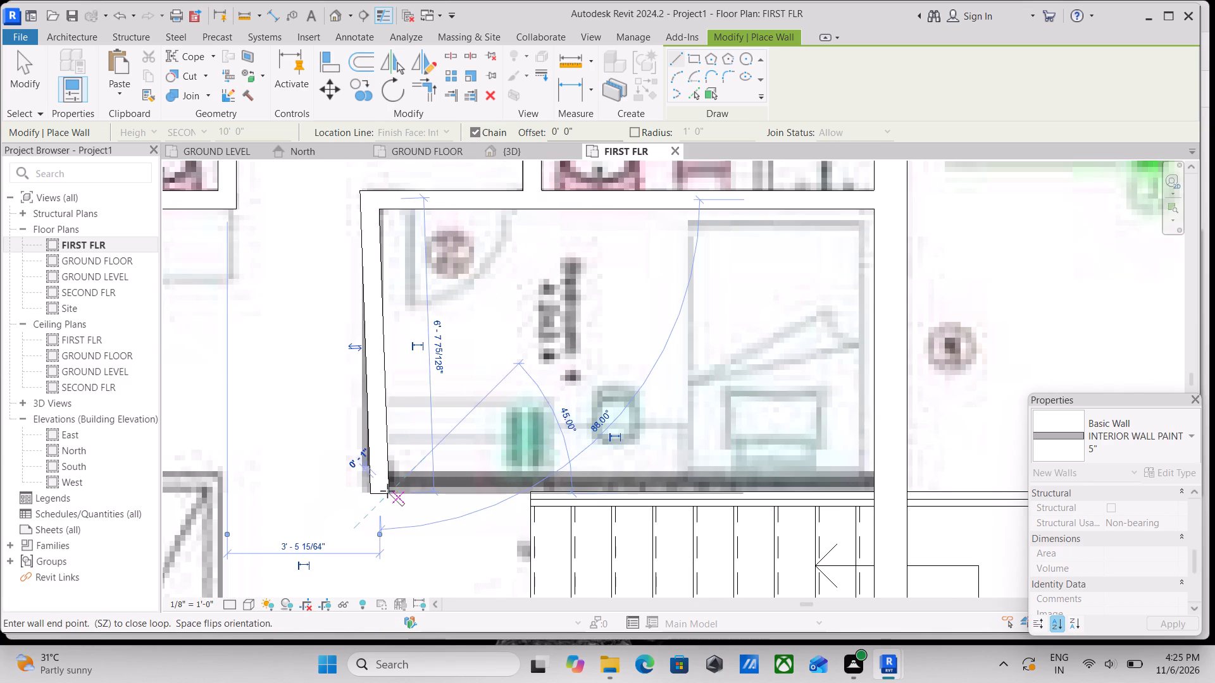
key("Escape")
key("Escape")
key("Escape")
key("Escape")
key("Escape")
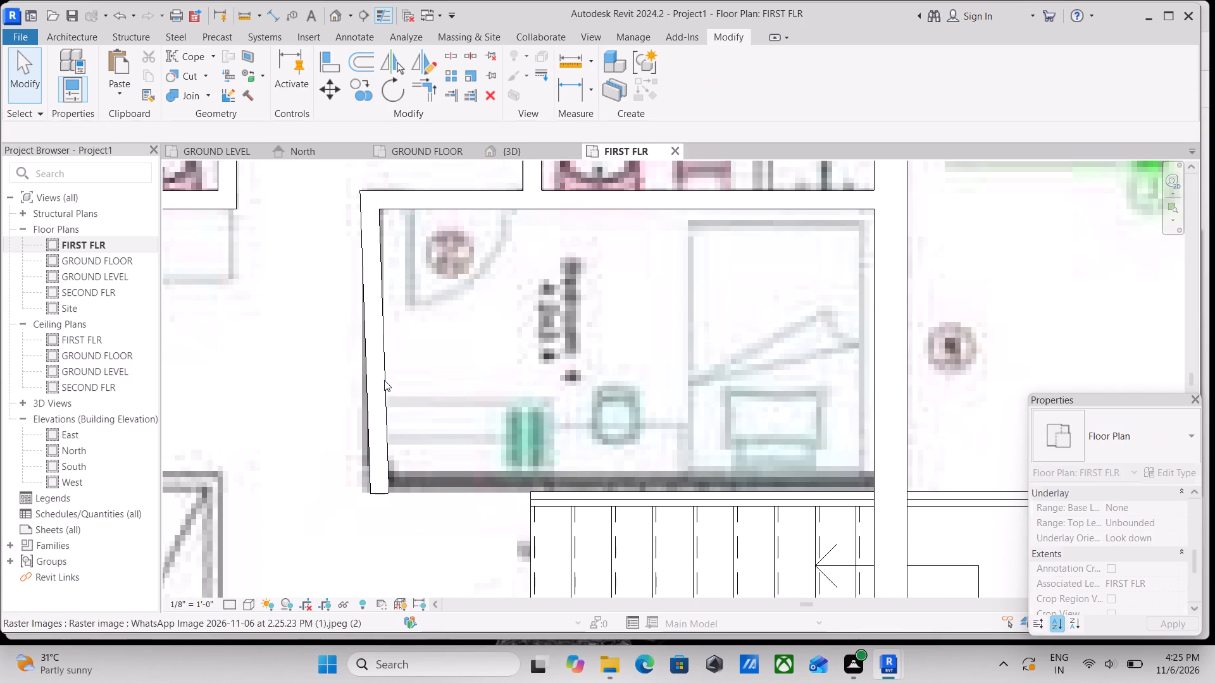
Delete the slanted corridor-side wall of Bedroom 4.
left_click(384, 380)
right_click(383, 379)
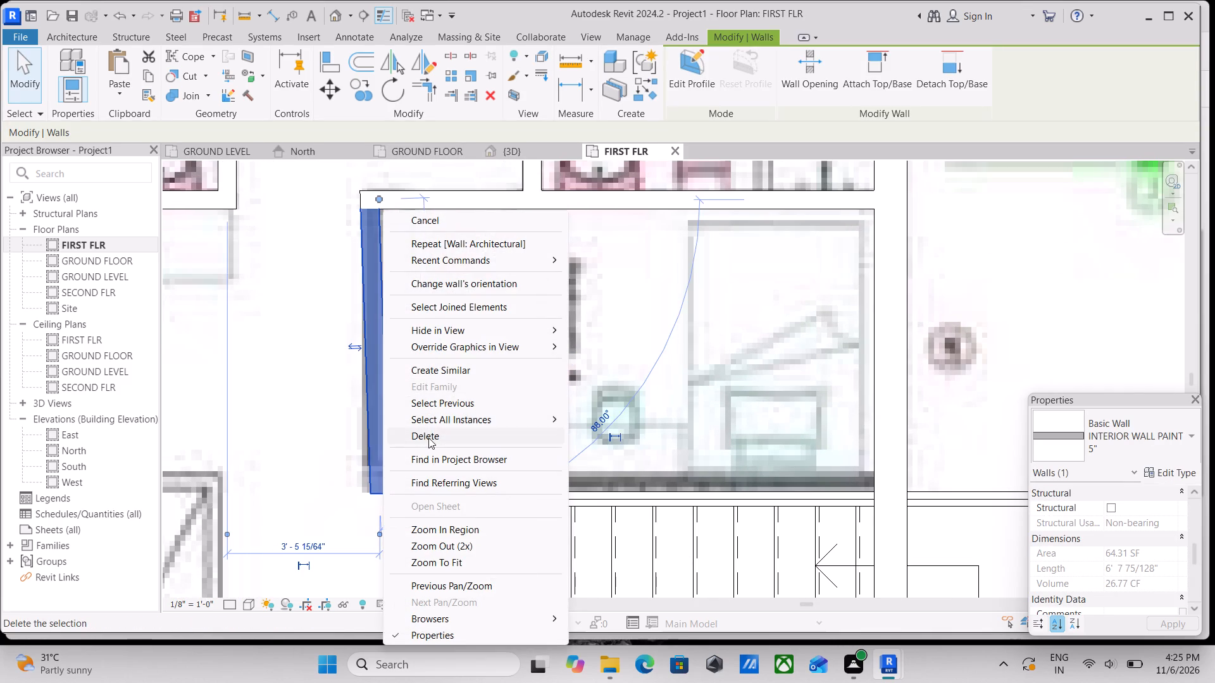
left_click(428, 438)
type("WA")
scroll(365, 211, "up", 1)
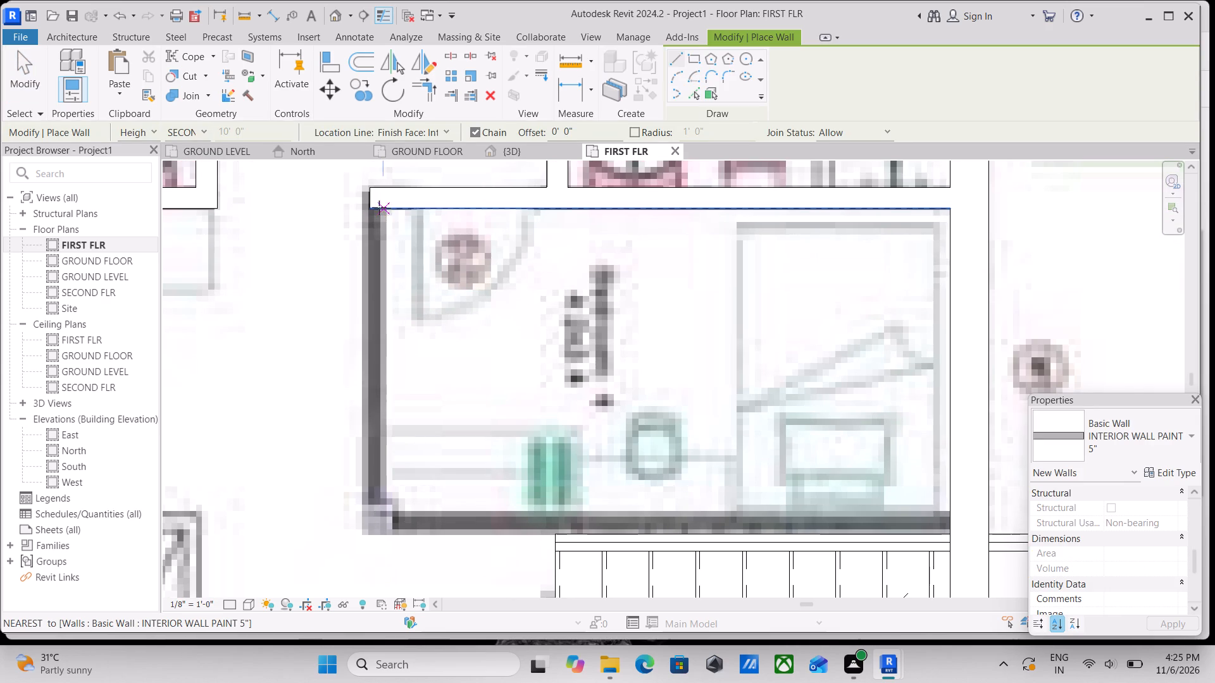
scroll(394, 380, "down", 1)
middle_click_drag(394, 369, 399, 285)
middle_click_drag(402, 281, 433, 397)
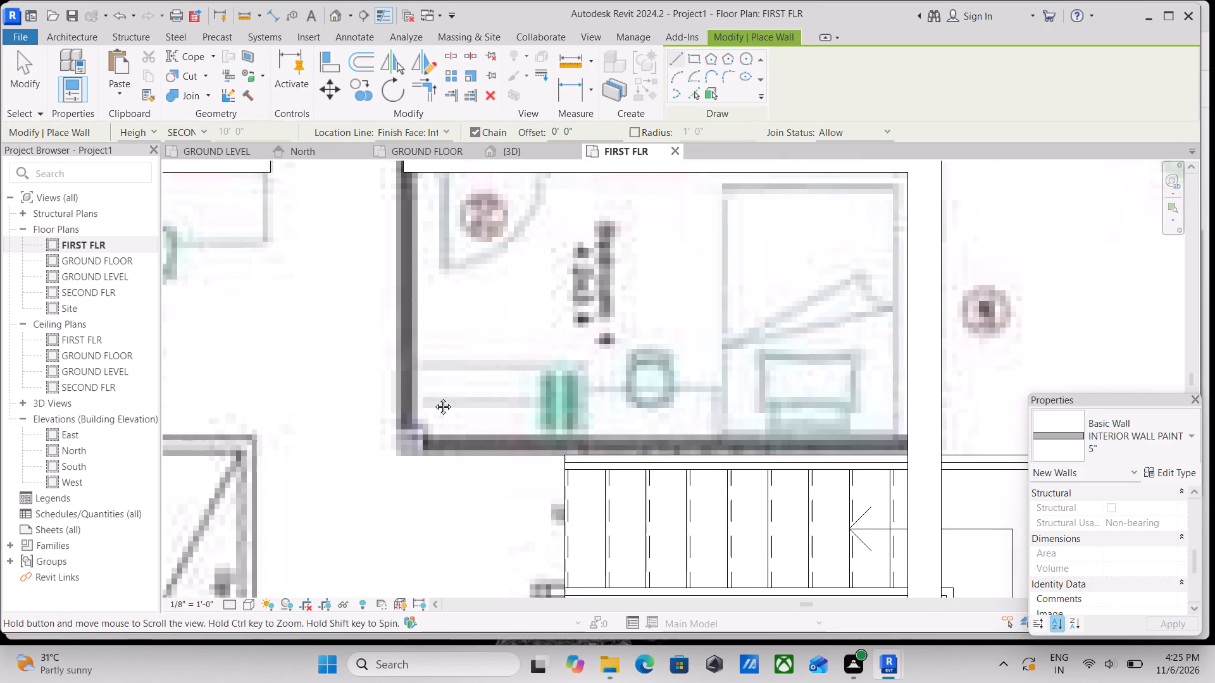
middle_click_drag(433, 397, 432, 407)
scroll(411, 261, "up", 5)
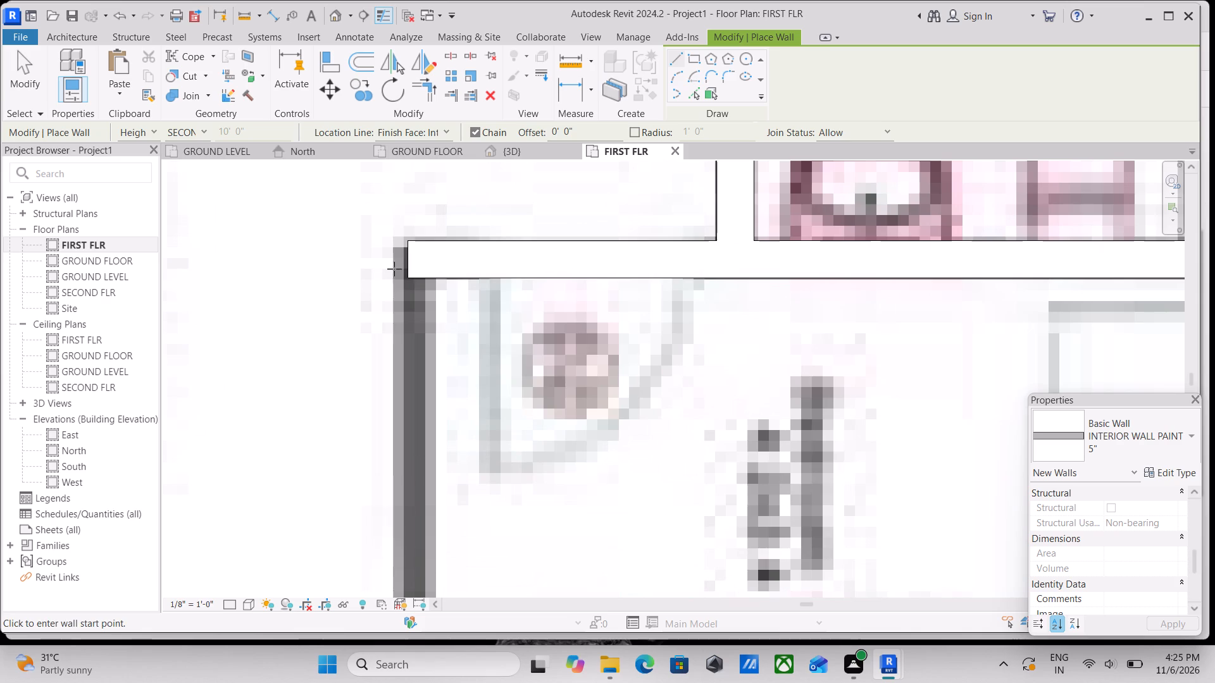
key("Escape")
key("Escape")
Shorten the free end of Bedroom 4's bathroom wall to the inner face of the traced corridor-side wall.
left_click(409, 240)
scroll(430, 288, "up", 2)
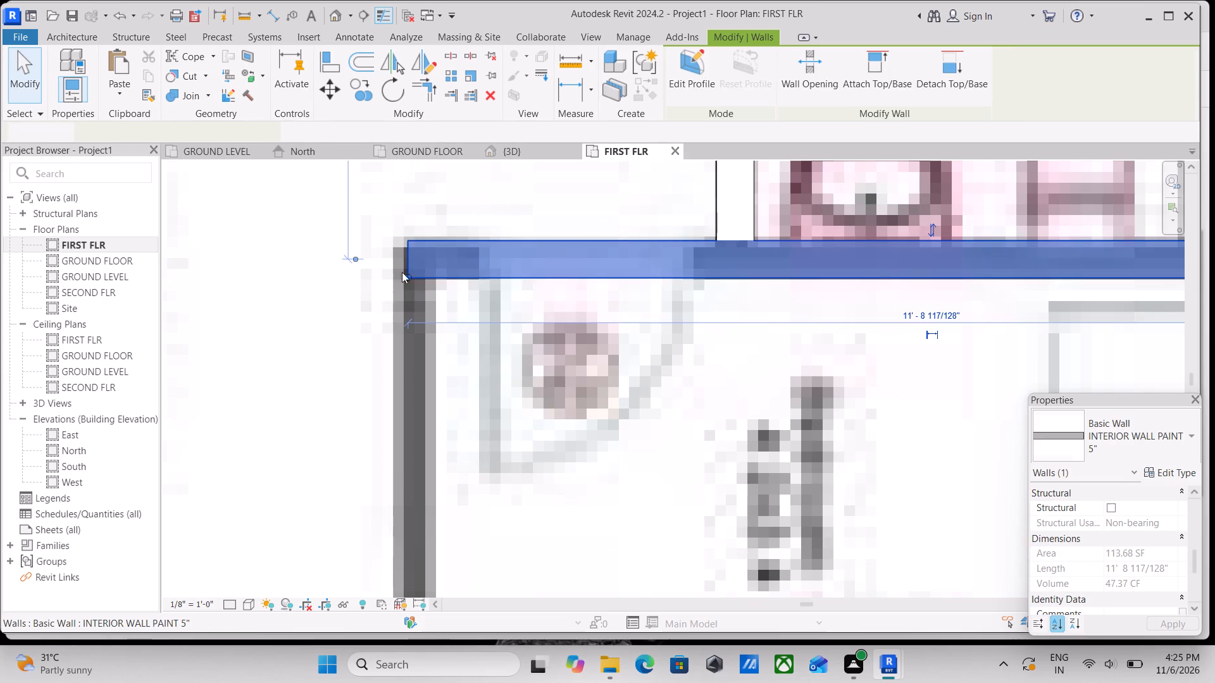
scroll(402, 272, "up", 6)
left_click_drag(399, 273, 409, 273)
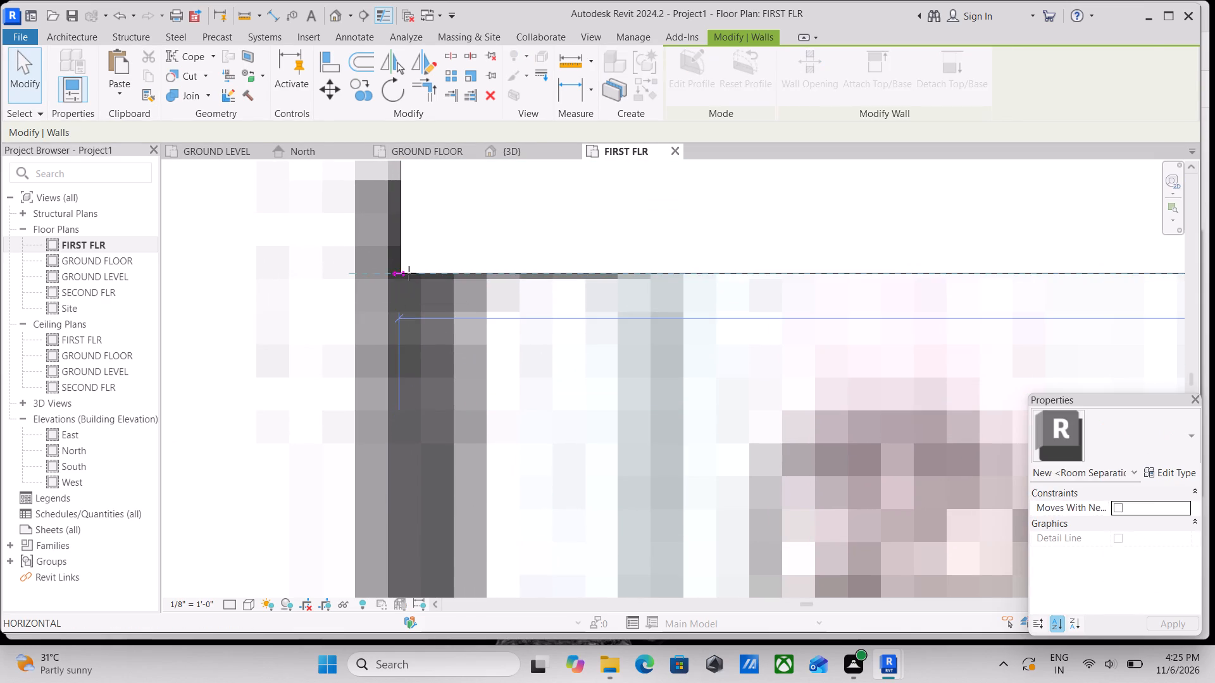
left_click_drag(409, 273, 484, 275)
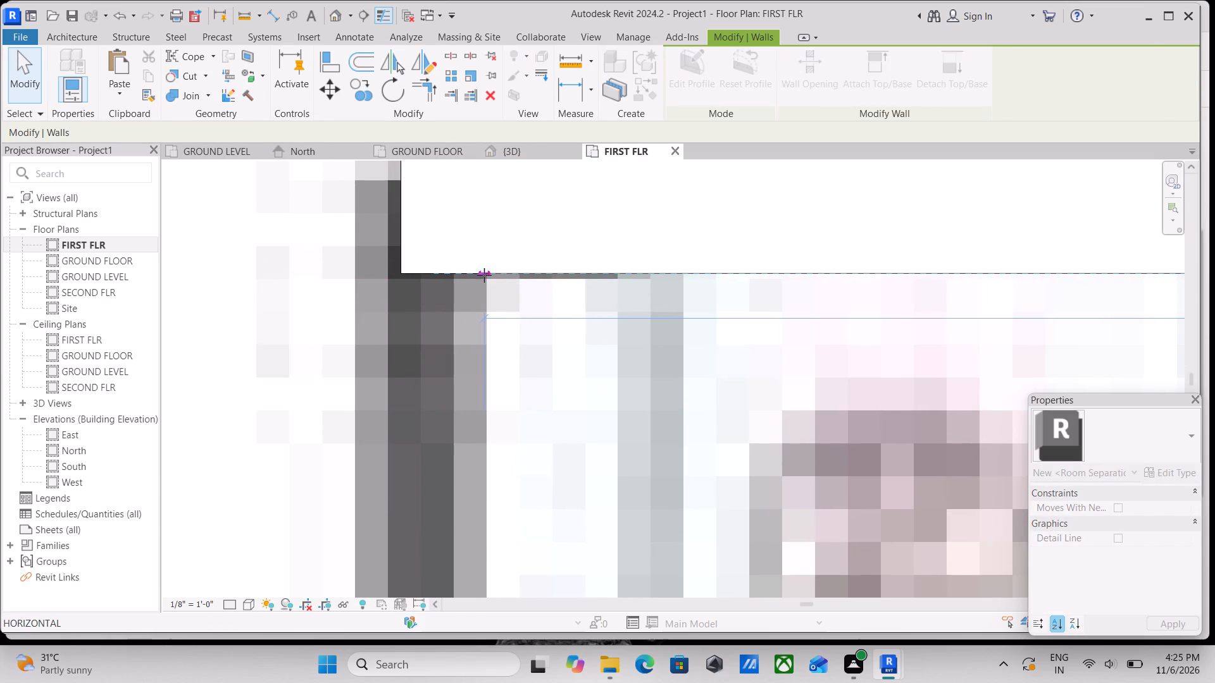
left_click_drag(484, 275, 485, 275)
scroll(490, 278, "down", 4)
key("Escape")
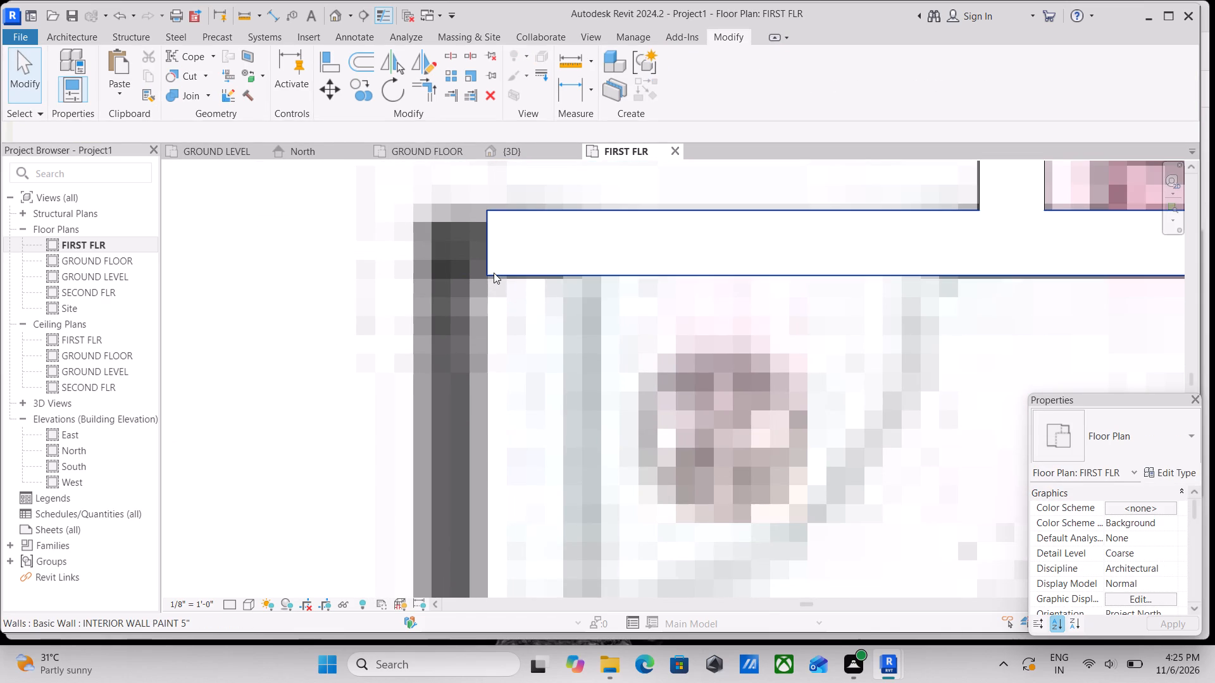
Draw Bedroom 4's corridor-side wall straight from its bathroom wall's end to the corner near the stairs, about 6' 10" long, with its thickness outward.
type("WA")
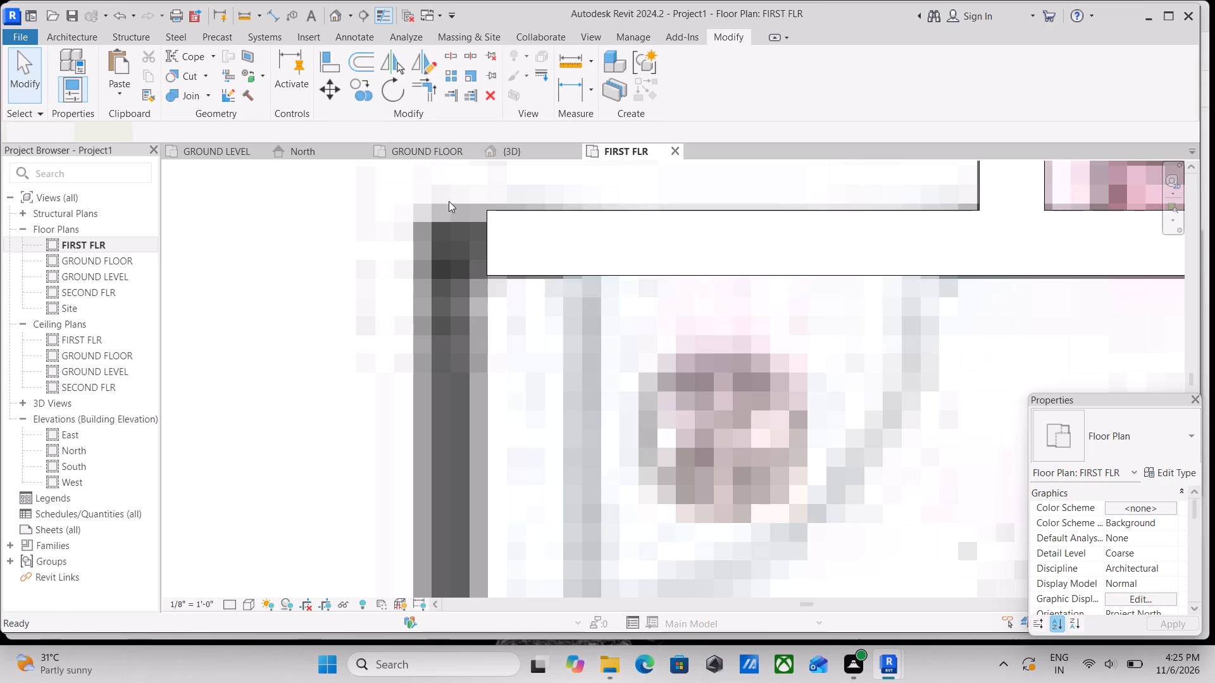
left_click(482, 213)
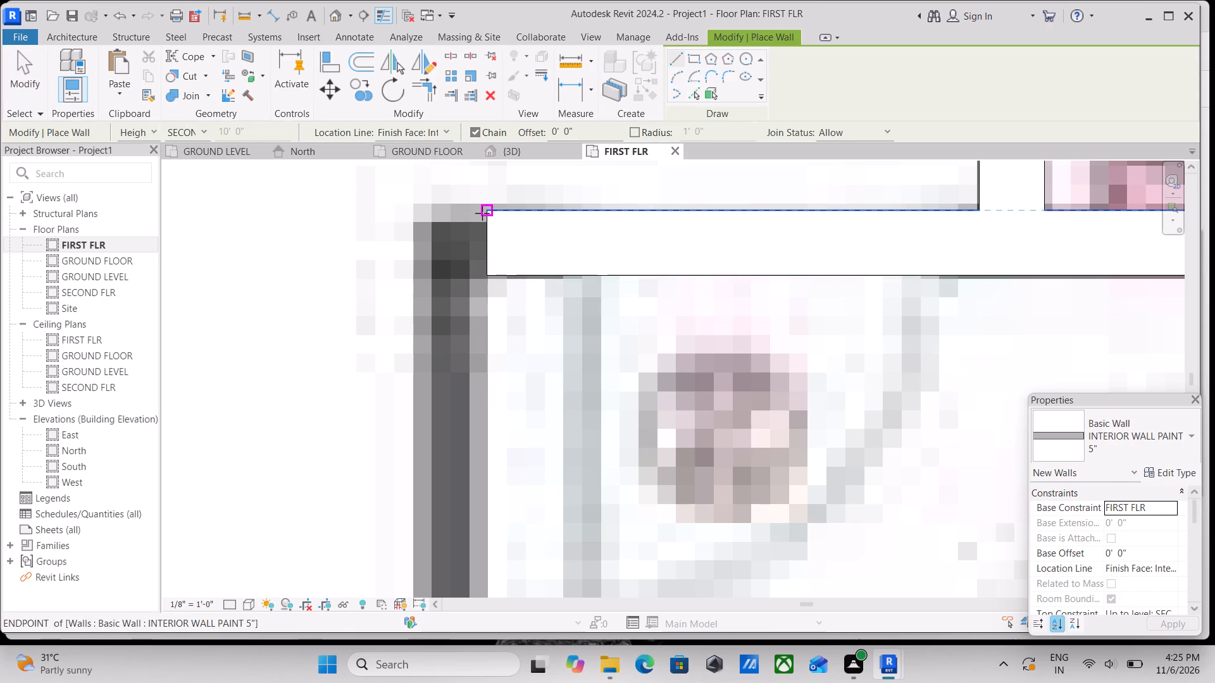
middle_click_drag(494, 371, 472, 295)
key("space")
scroll(473, 295, "down", 3)
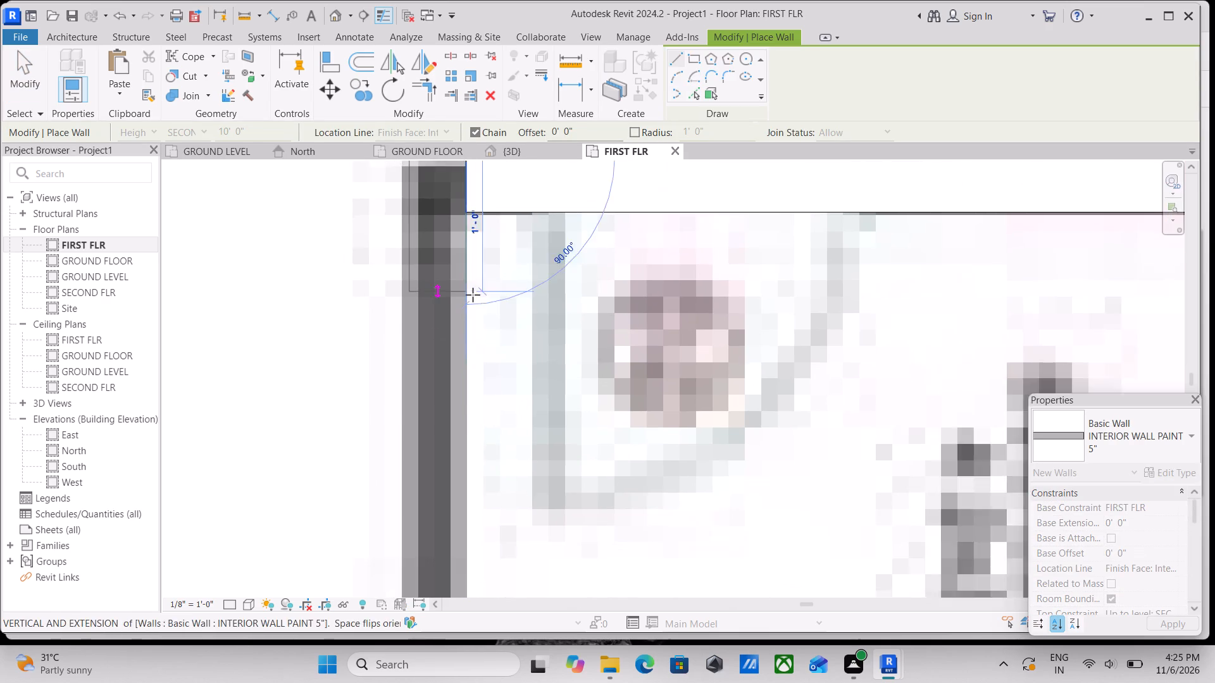
middle_click_drag(470, 293, 466, 211)
scroll(468, 364, "down", 4)
middle_click_drag(464, 349, 458, 202)
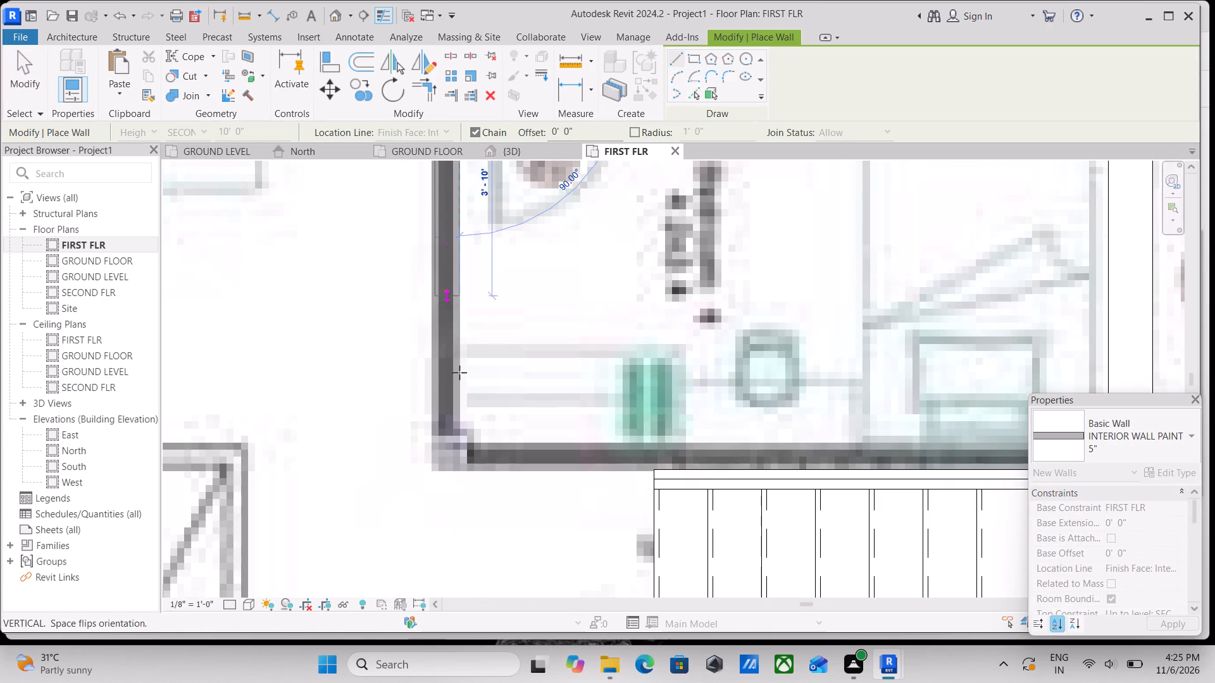
scroll(463, 448, "up", 5)
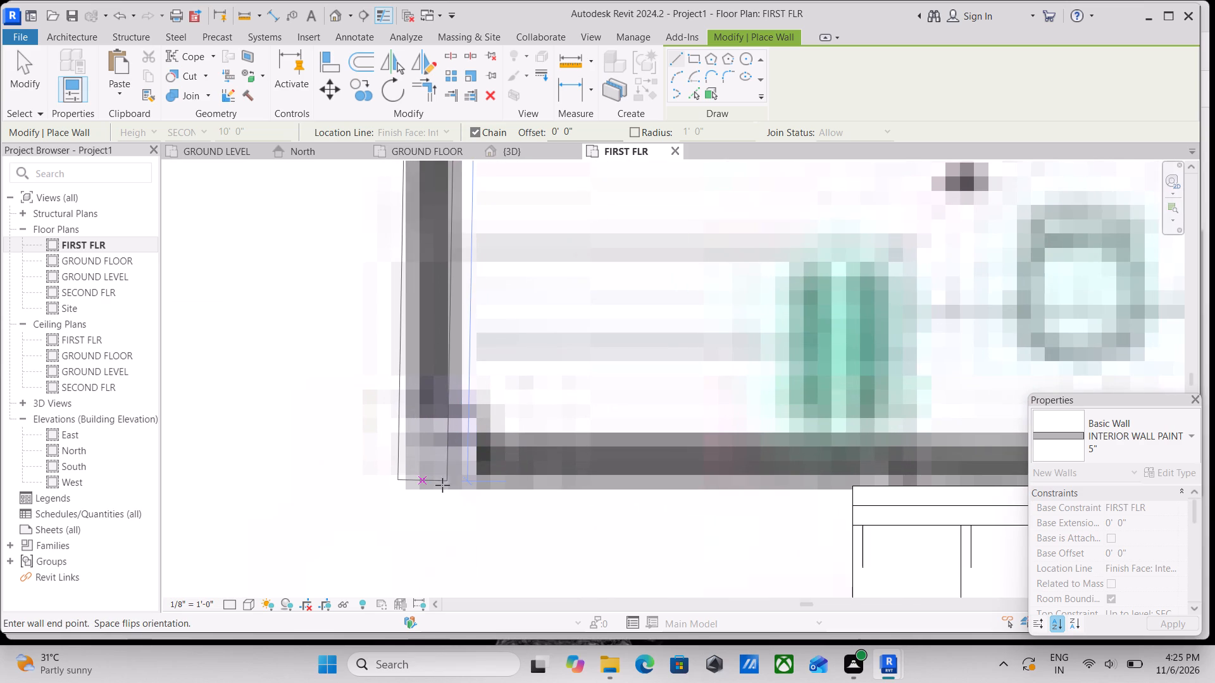
scroll(448, 471, "down", 8)
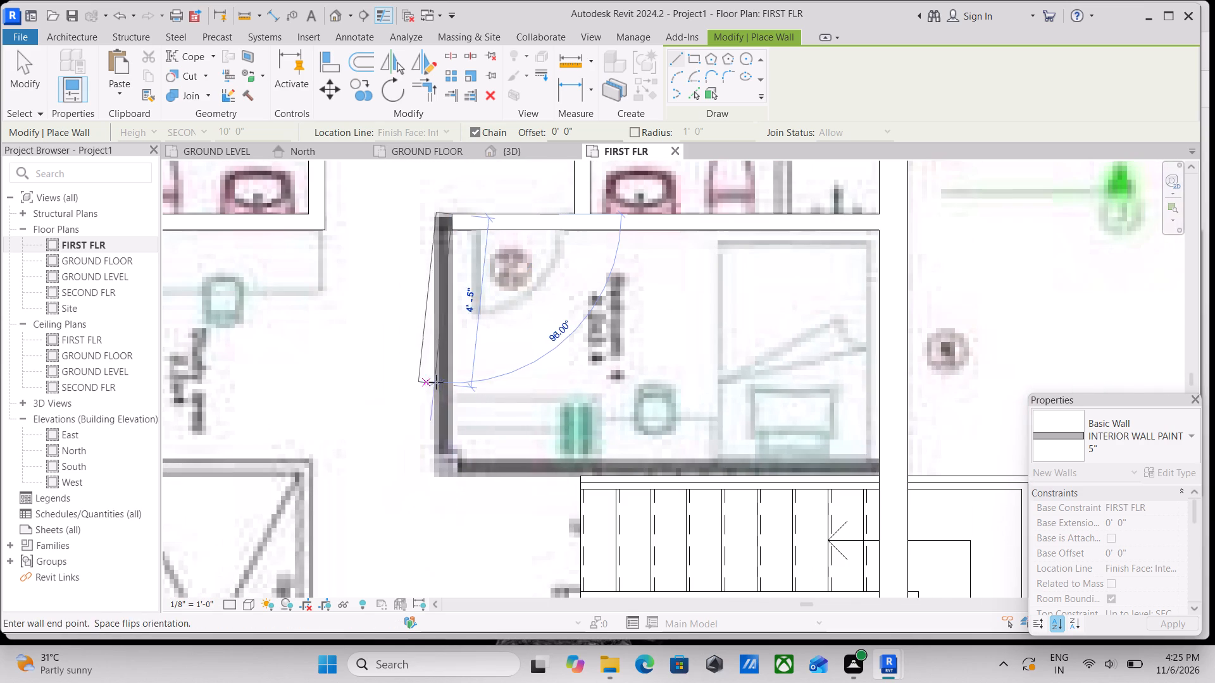
left_click(452, 476)
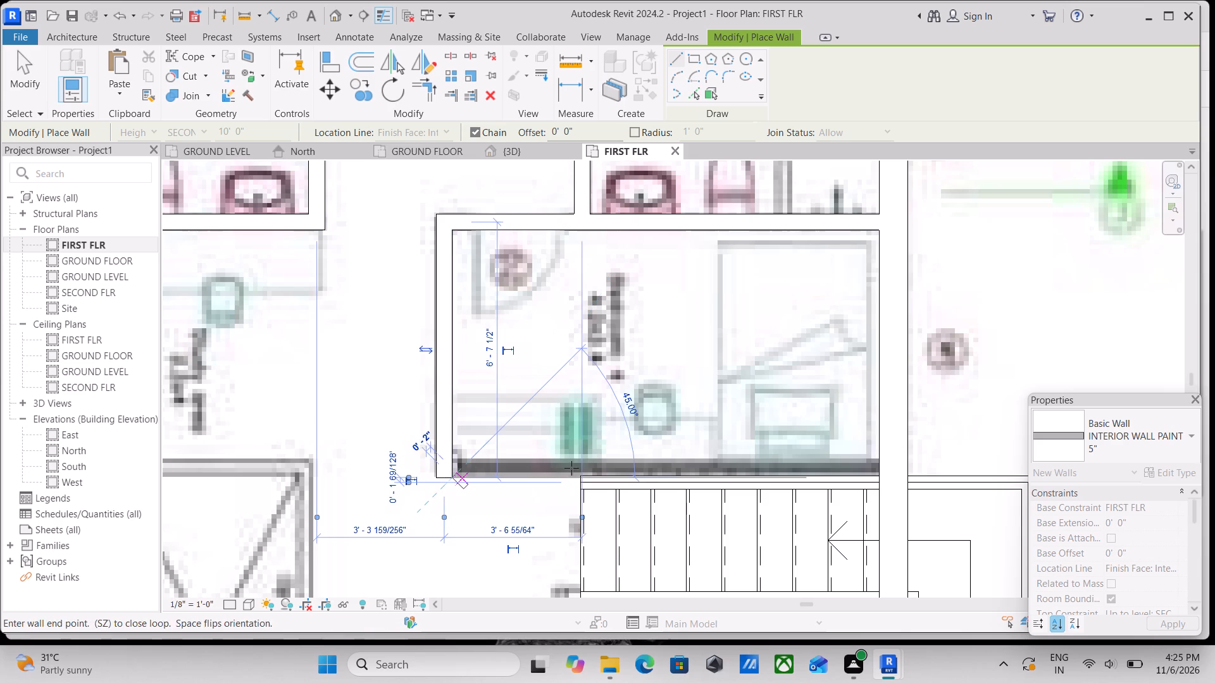
Draw Bedroom 4's stair-side wall from the corridor wall's end to the exterior wall, about 11' 3" long, flipping its thickness toward the bedroom.
scroll(872, 464, "up", 3)
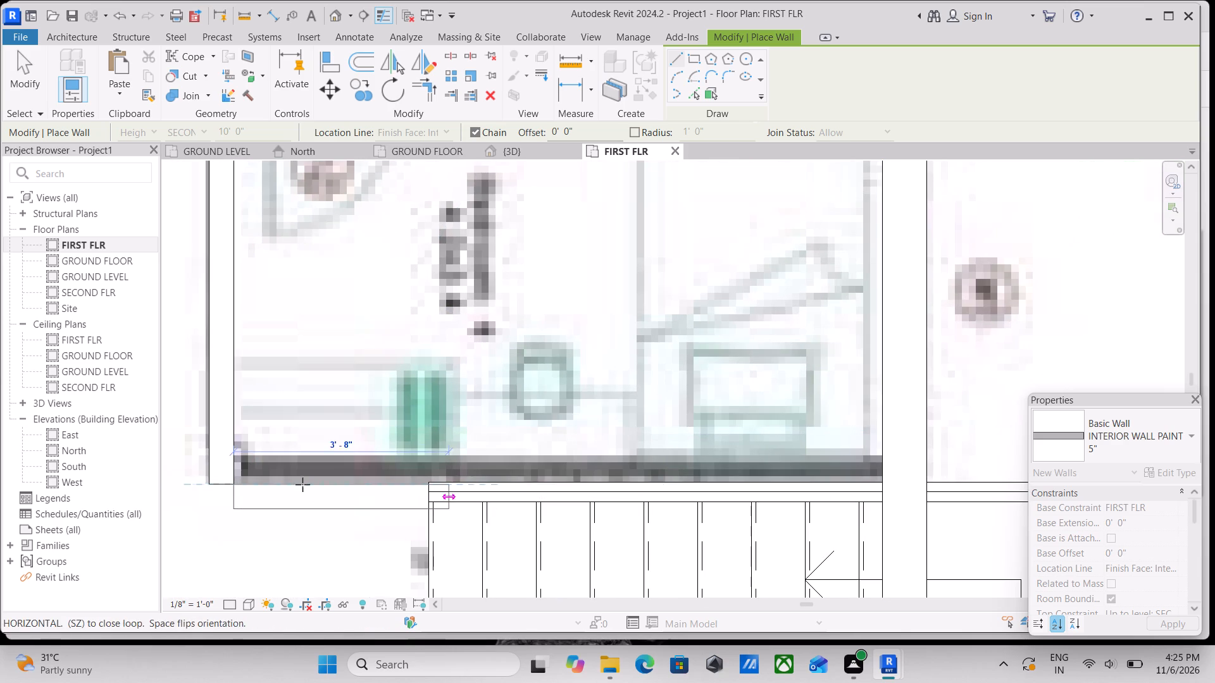
scroll(826, 436, "up", 2)
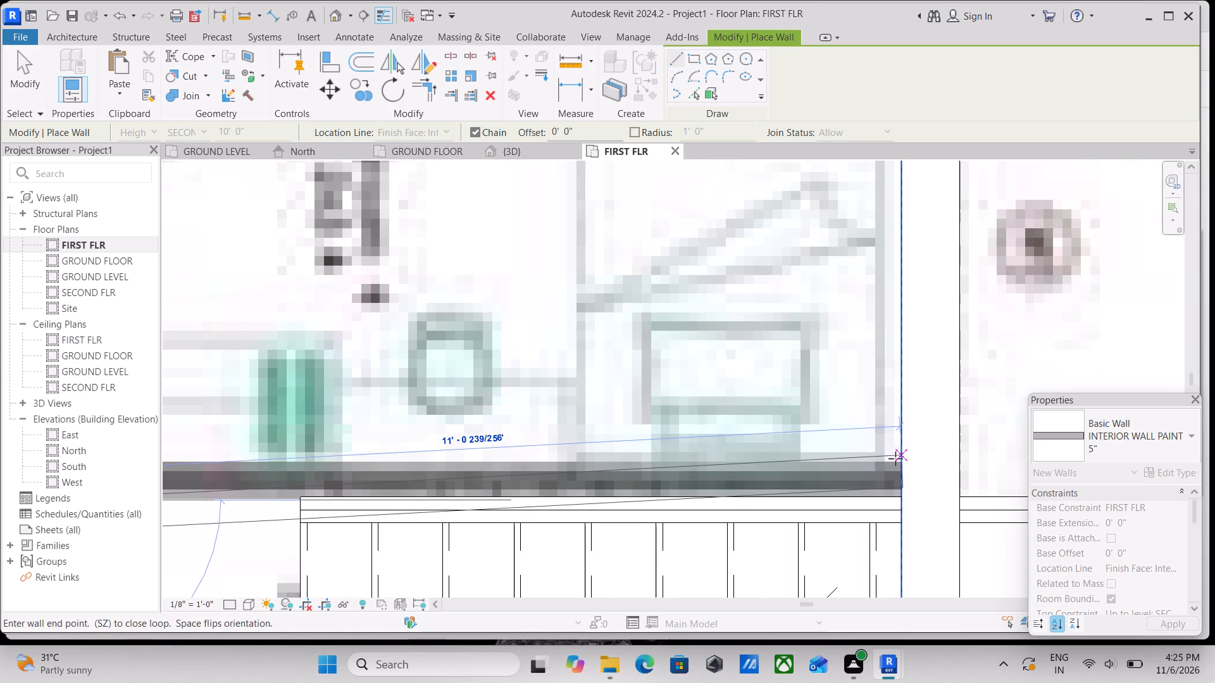
scroll(609, 525, "down", 2)
middle_click_drag(726, 489, 939, 408)
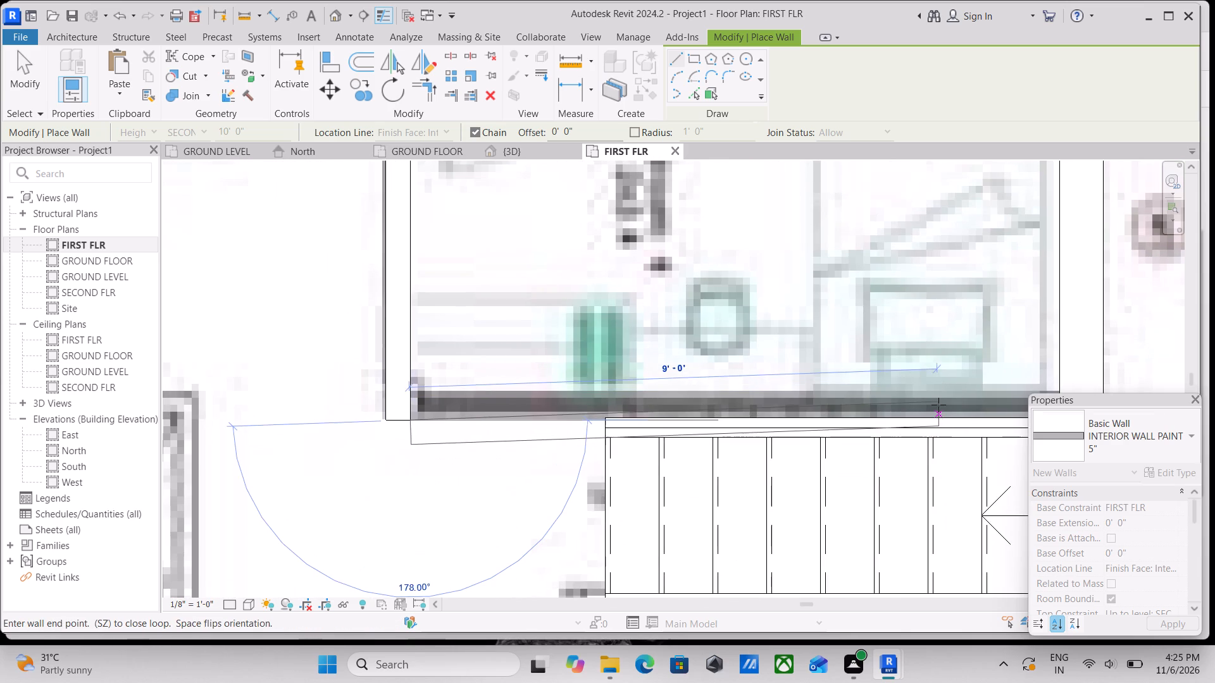
key("space")
middle_click_drag(949, 399, 741, 400)
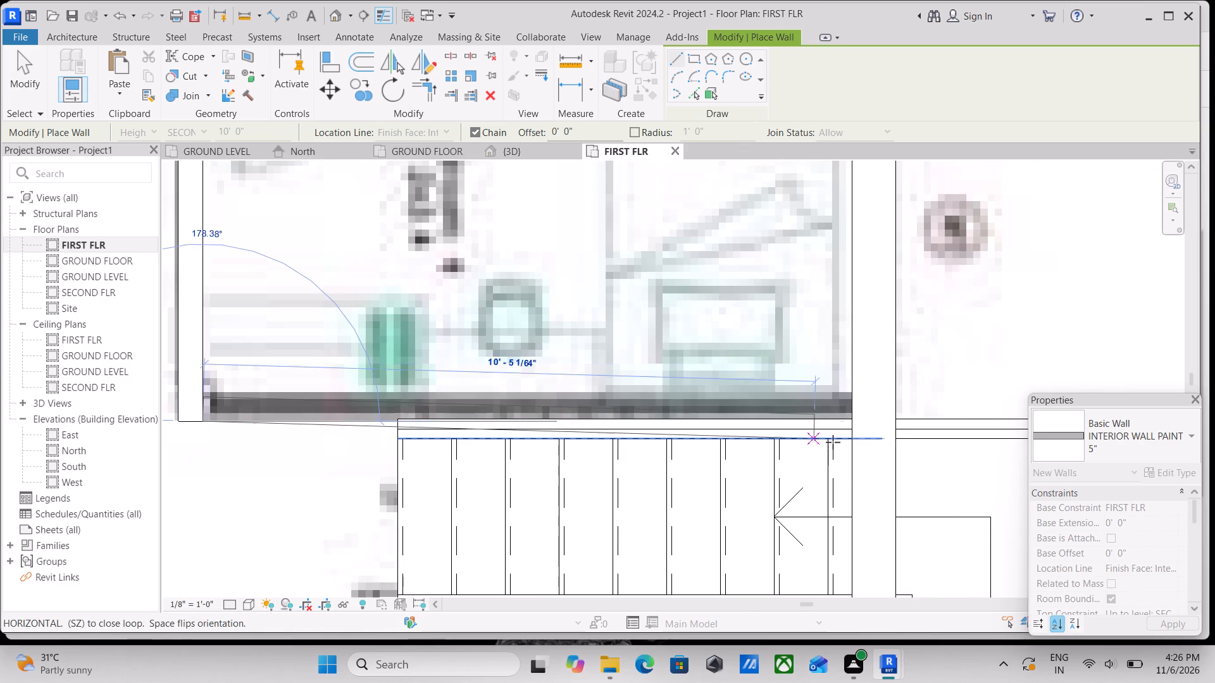
scroll(856, 416, "up", 2)
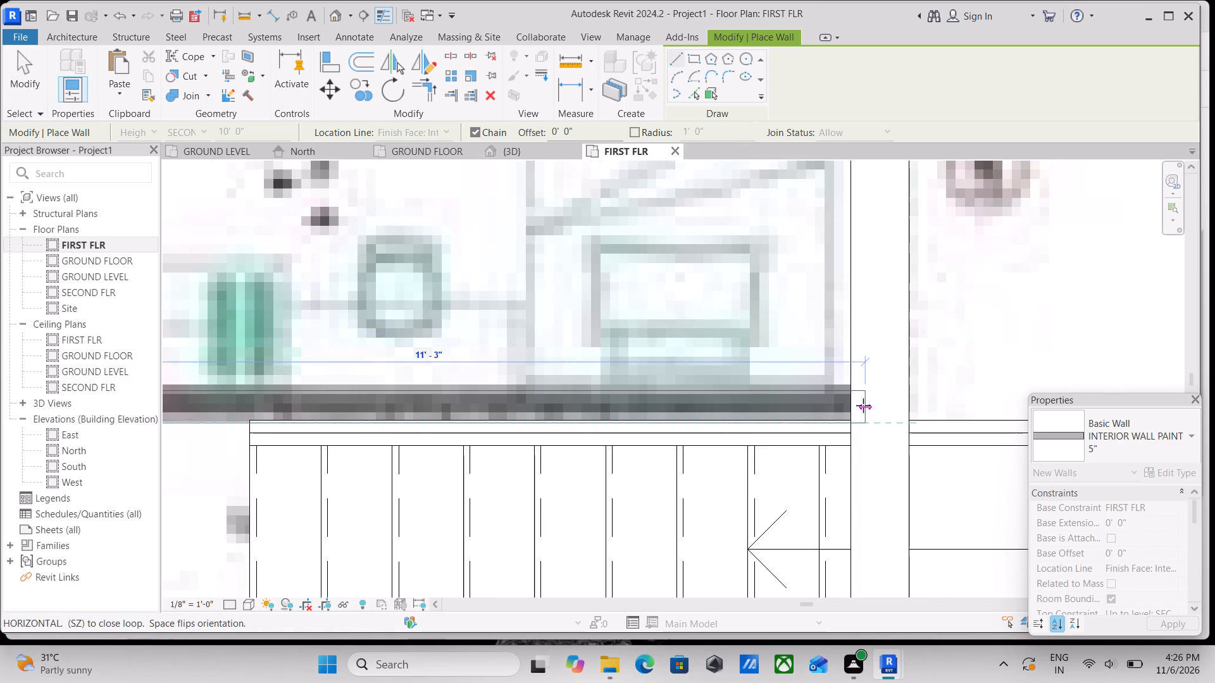
left_click(870, 411)
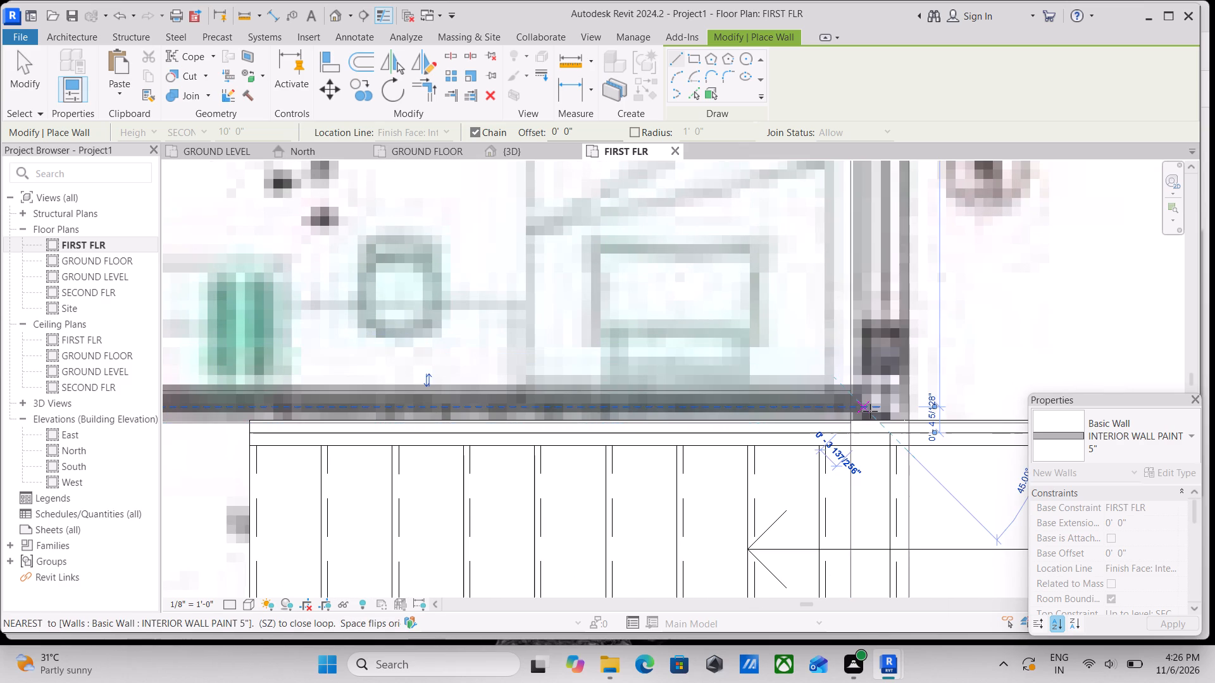
scroll(815, 409, "down", 2)
middle_click_drag(810, 407, 871, 409)
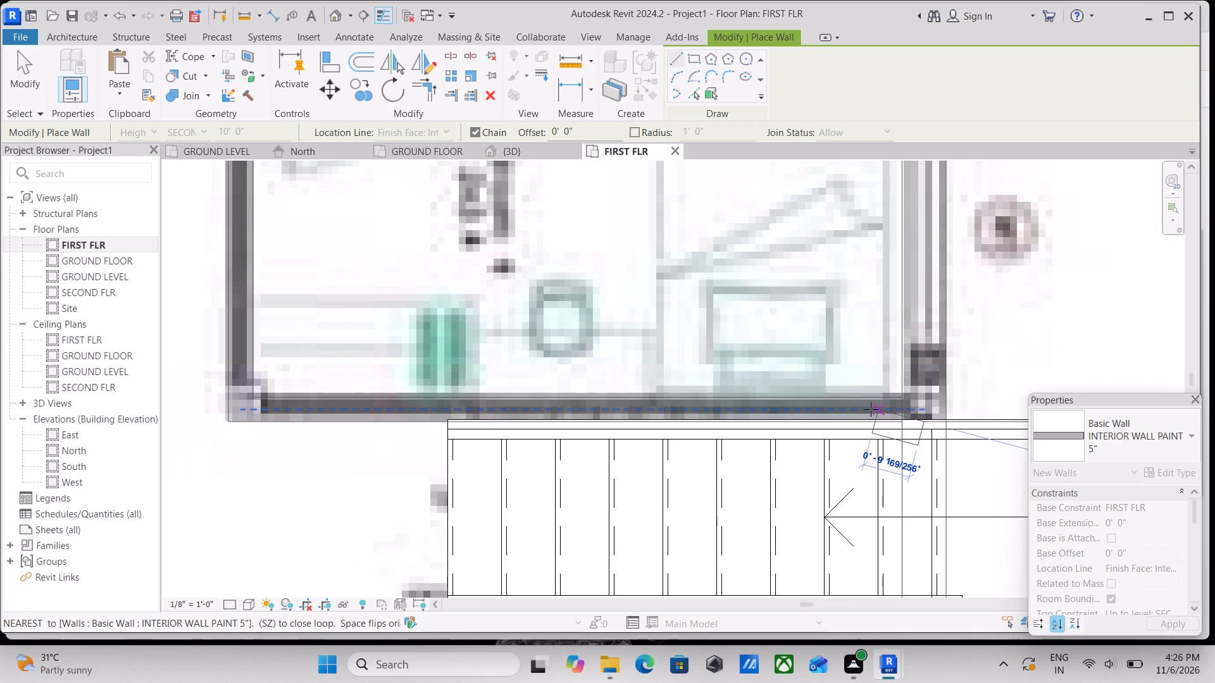
key("Escape")
key("Escape")
key("Escape")
Nudge Bedroom 4's stair-side wall one increment away from the stairs.
scroll(430, 410, "down", 3)
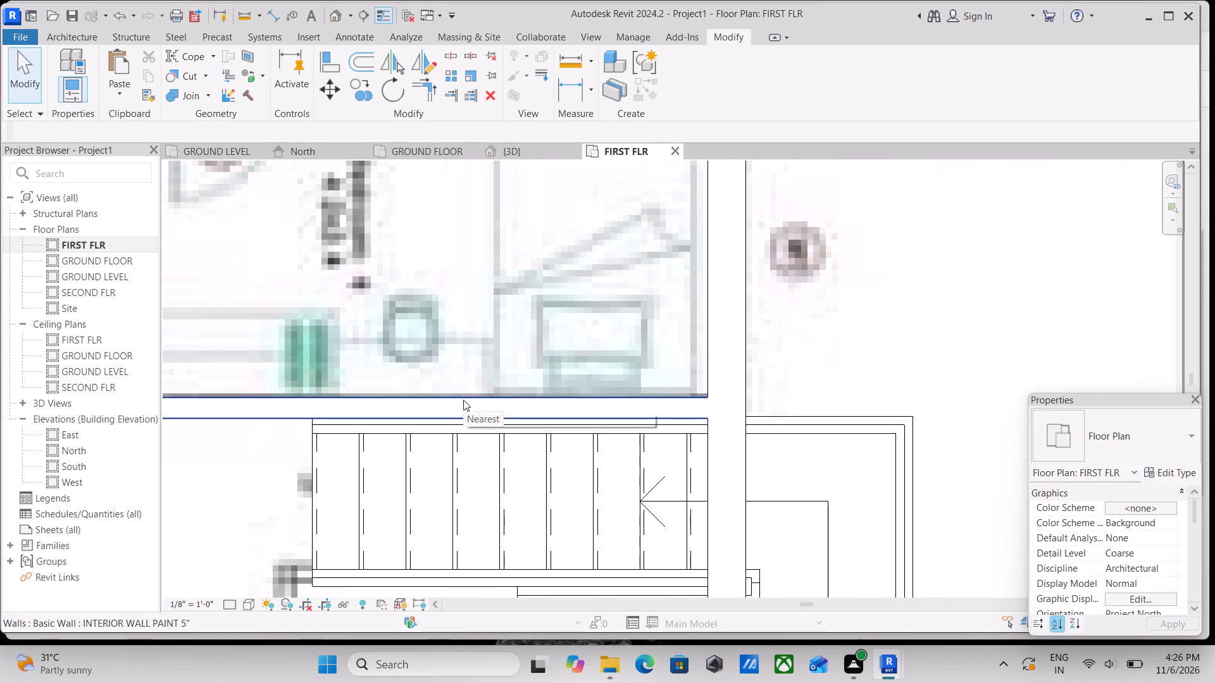
left_click(463, 400)
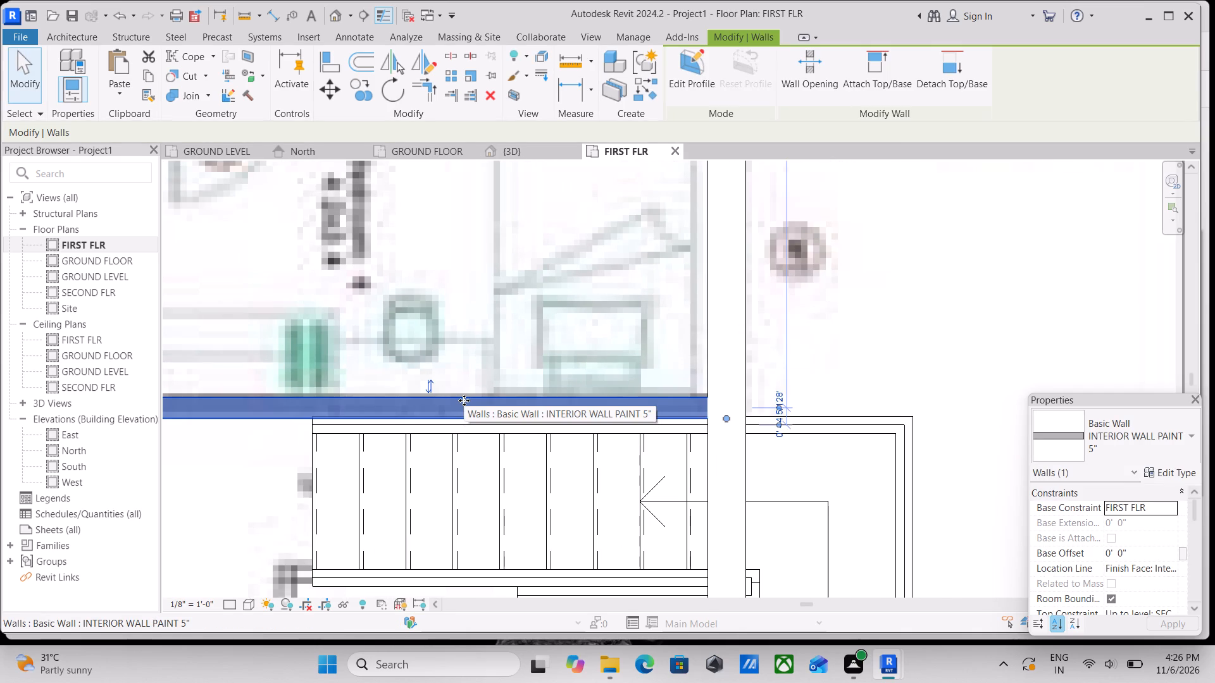
key("Up")
scroll(464, 400, "down", 3)
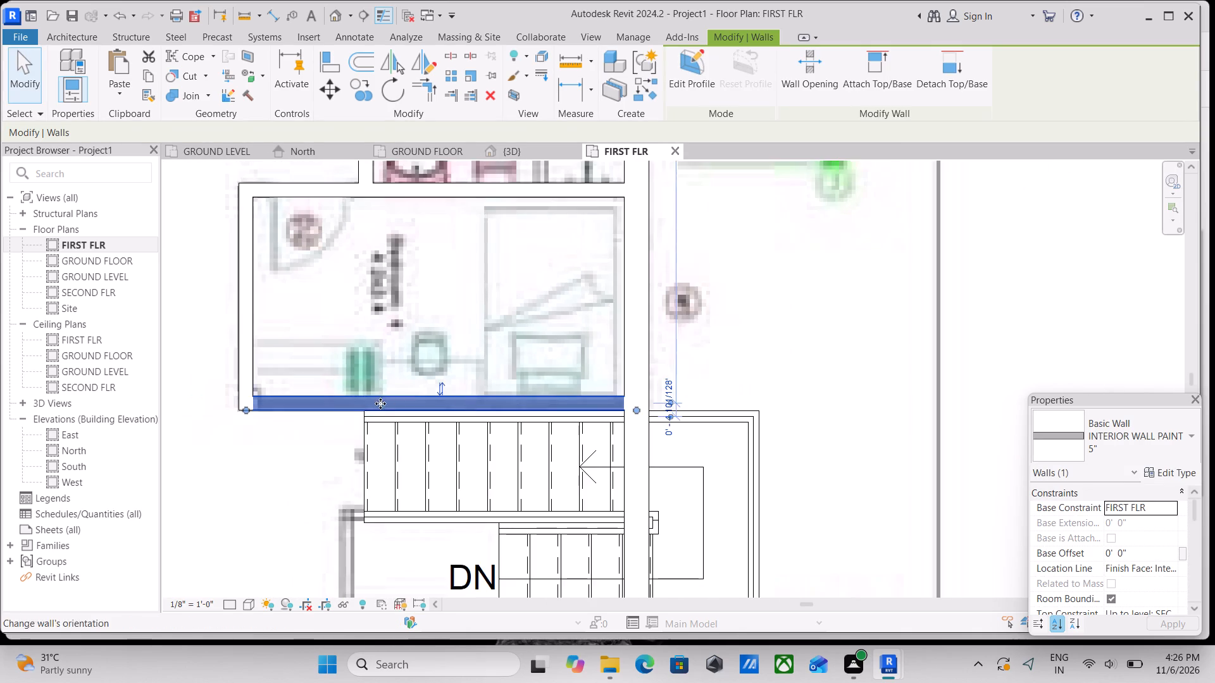
middle_click_drag(383, 405, 587, 415)
key("Escape")
Draw the wall between the stairs and the master suite from the exterior wall's inner face to the column by the balcony, thickness on the suite side.
scroll(472, 433, "down", 3)
middle_click_drag(471, 434, 547, 408)
scroll(463, 415, "down", 1)
middle_click_drag(463, 415, 554, 398)
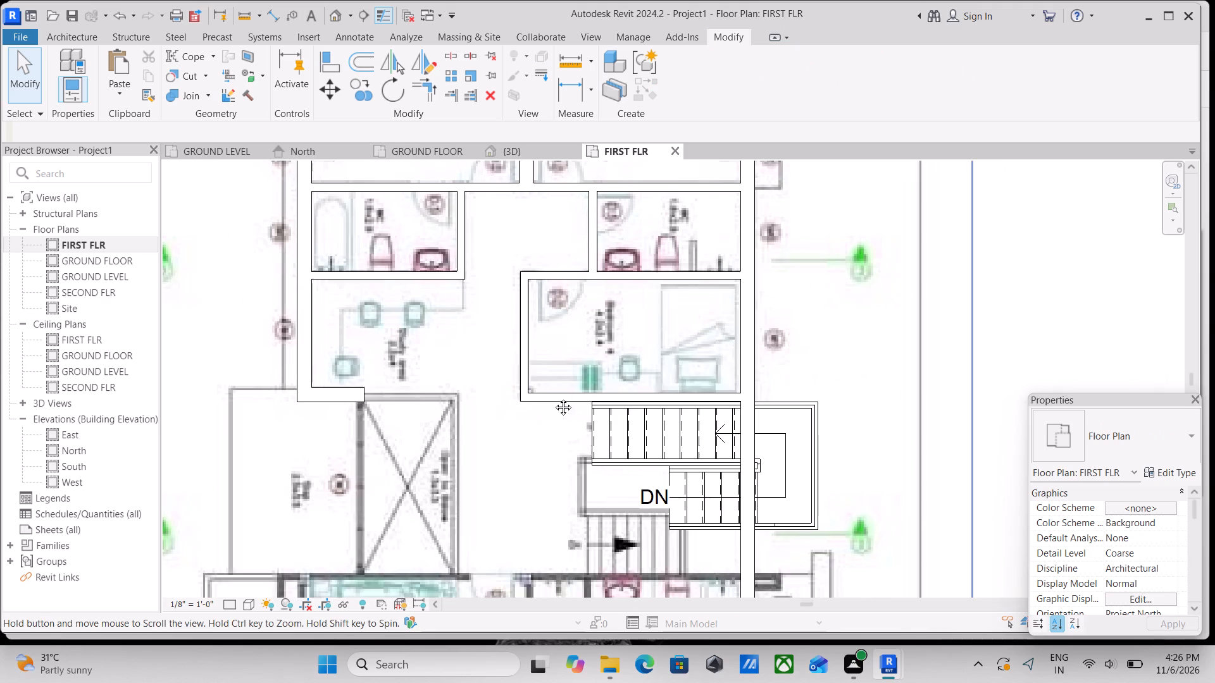
middle_click_drag(554, 398, 564, 388)
middle_click_drag(475, 390, 547, 359)
scroll(526, 440, "down", 2)
middle_click_drag(525, 446, 529, 434)
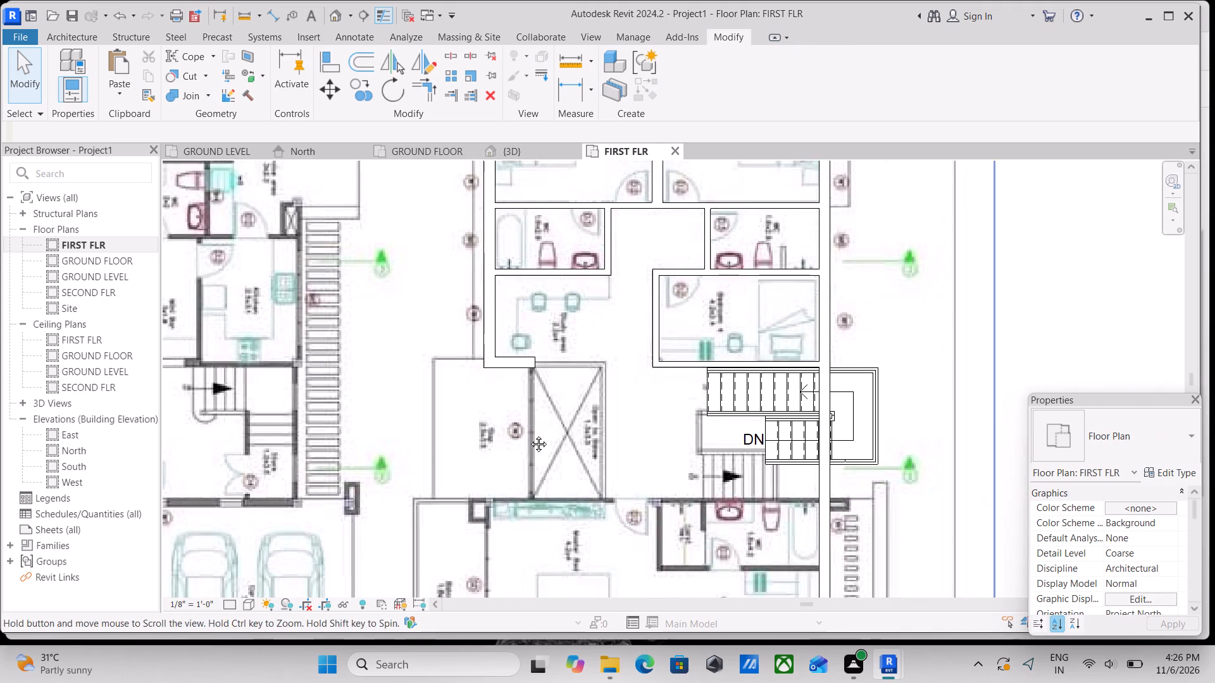
middle_click_drag(529, 434, 559, 363)
middle_click_drag(548, 455, 562, 400)
type("WA")
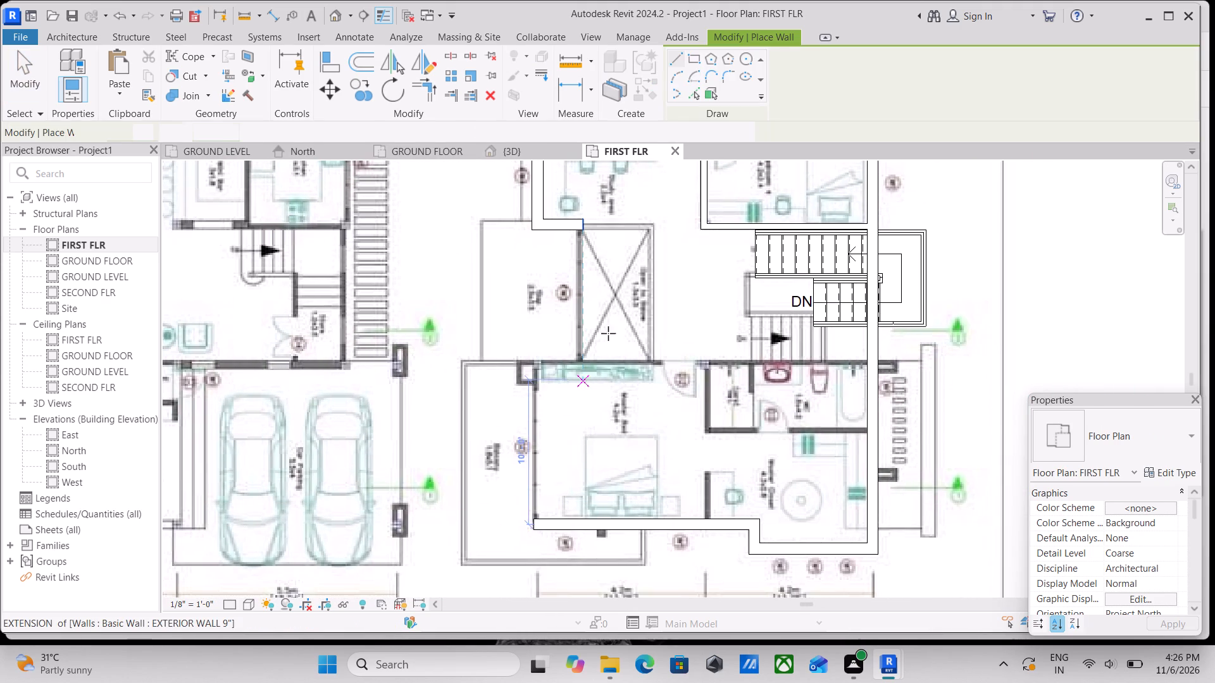
scroll(643, 358, "up", 1)
middle_click_drag(749, 362, 616, 356)
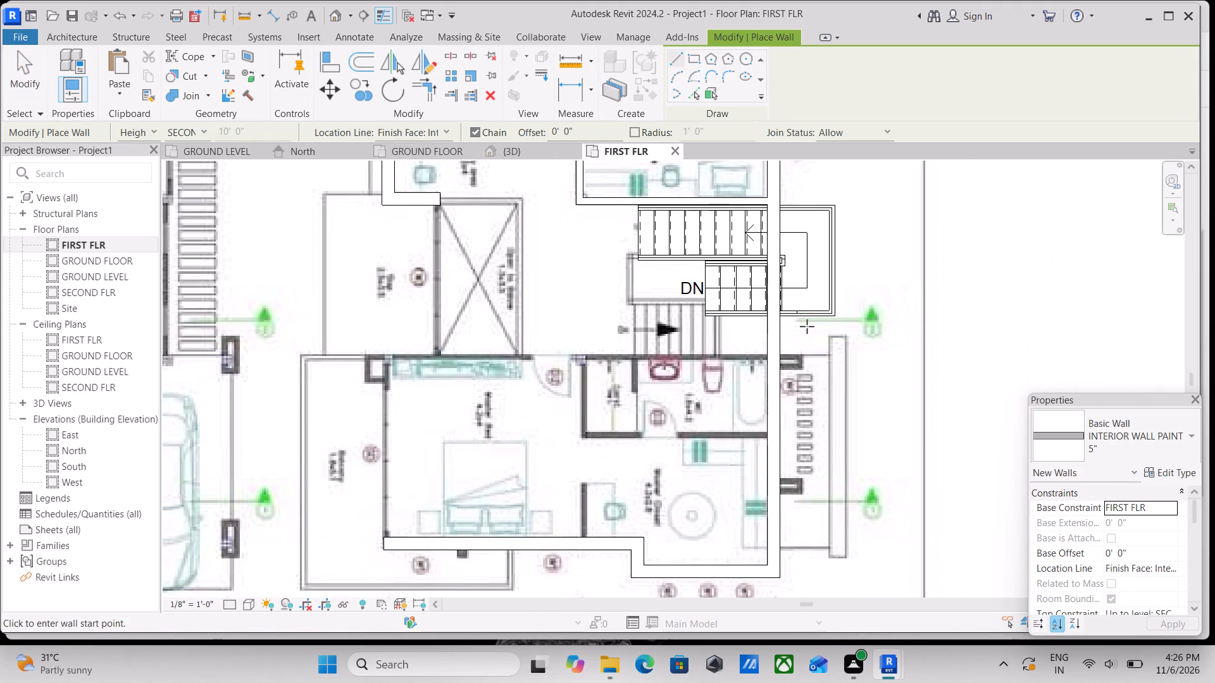
scroll(807, 326, "up", 3)
scroll(734, 355, "up", 3)
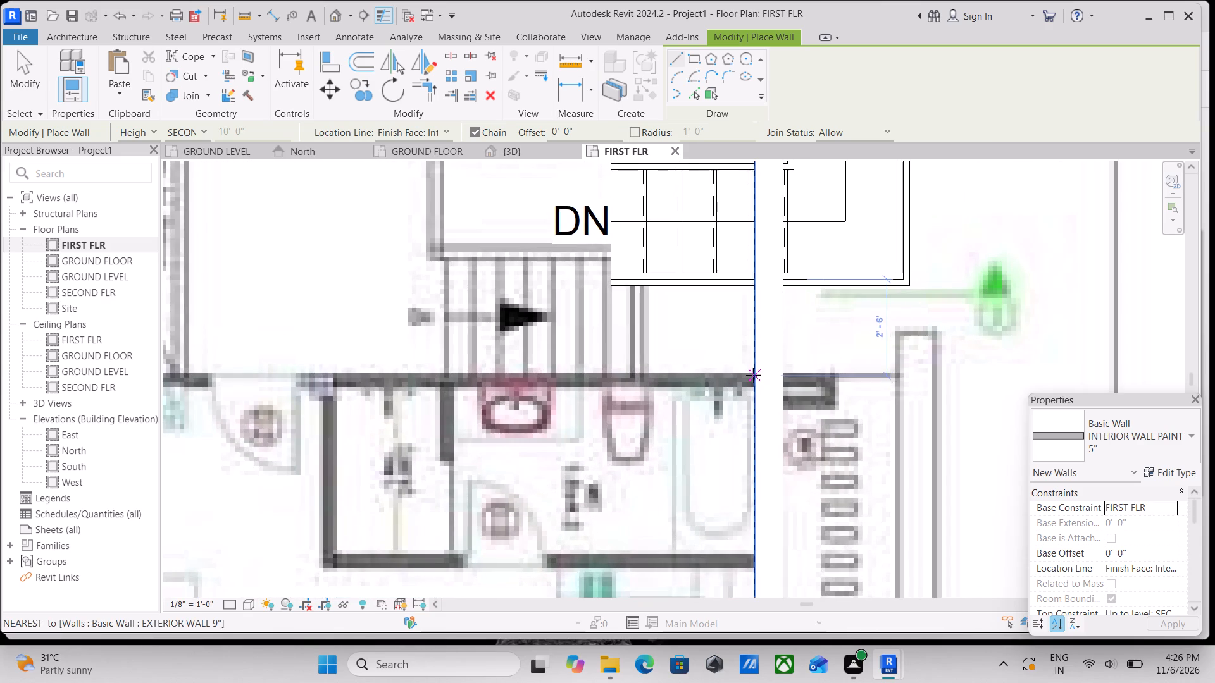
scroll(753, 375, "up", 2)
left_click(758, 372)
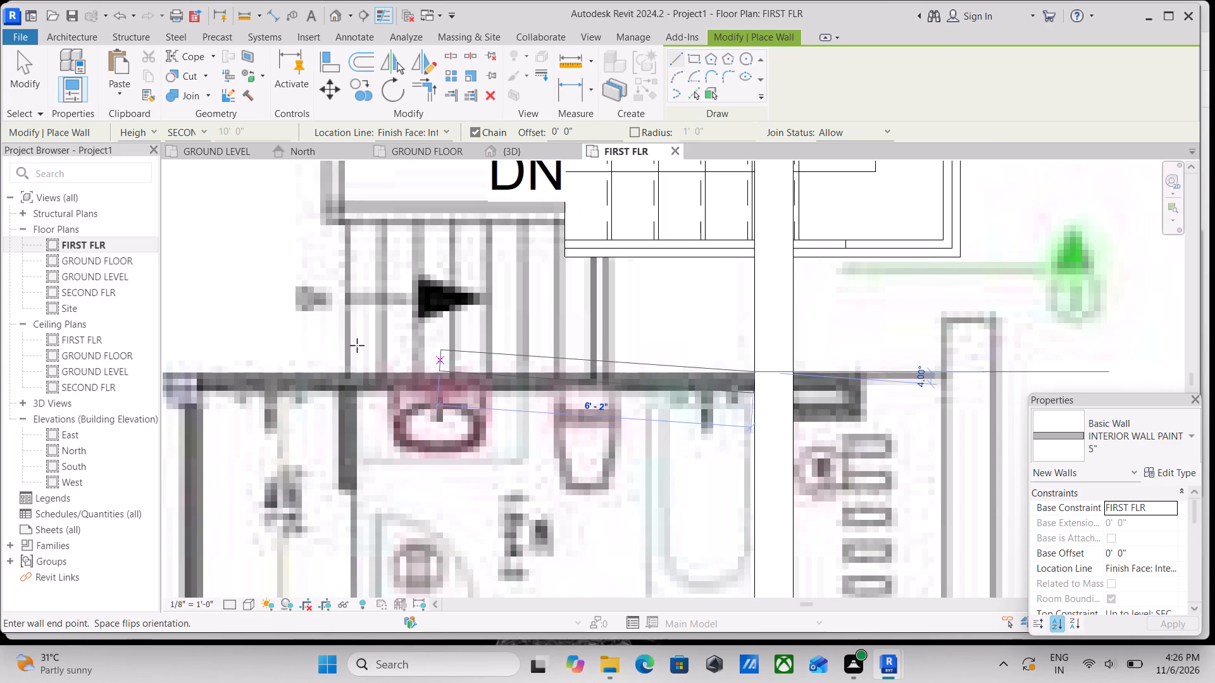
middle_click_drag(358, 346, 556, 352)
scroll(356, 376, "down", 1)
middle_click_drag(356, 376, 565, 358)
scroll(408, 349, "down", 3)
middle_click_drag(411, 350, 655, 338)
scroll(517, 345, "down", 4)
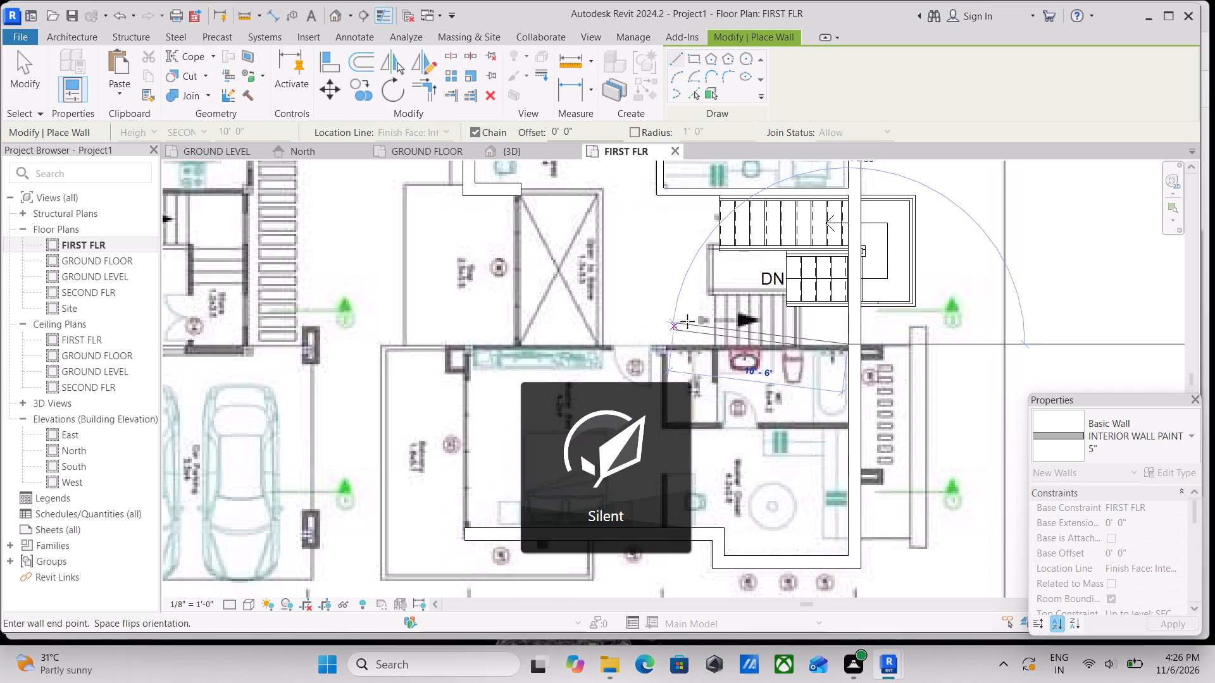
middle_click_drag(549, 340, 630, 341)
scroll(561, 345, "up", 2)
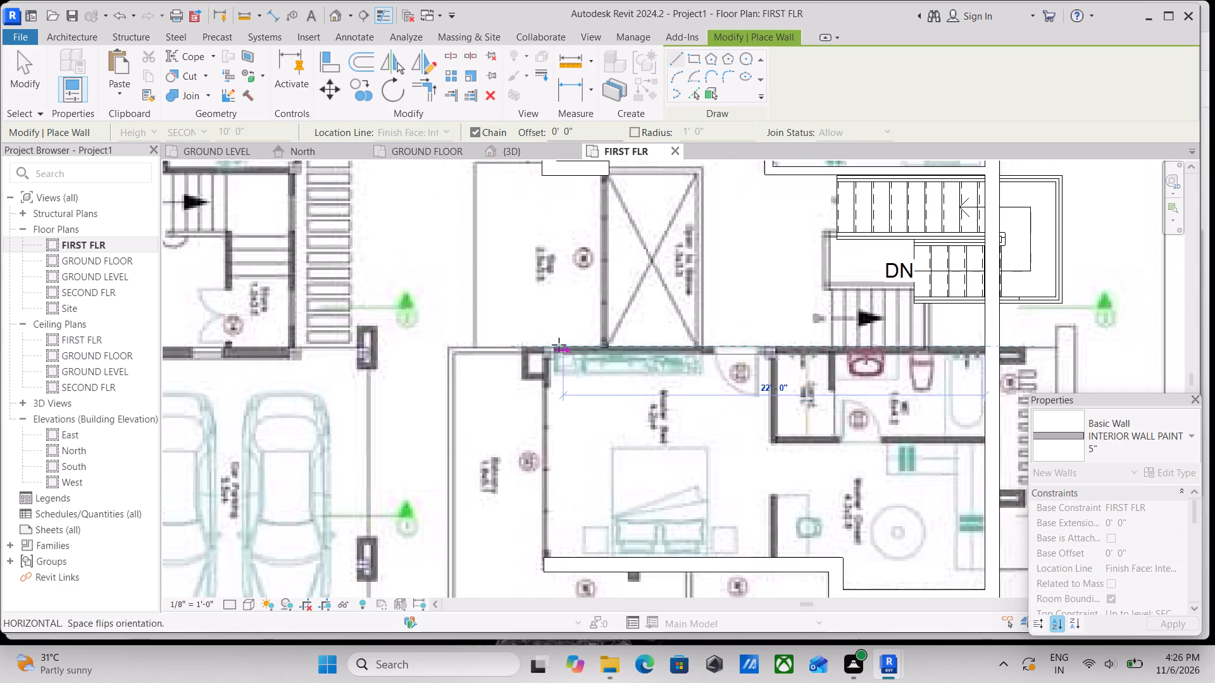
scroll(559, 345, "up", 11)
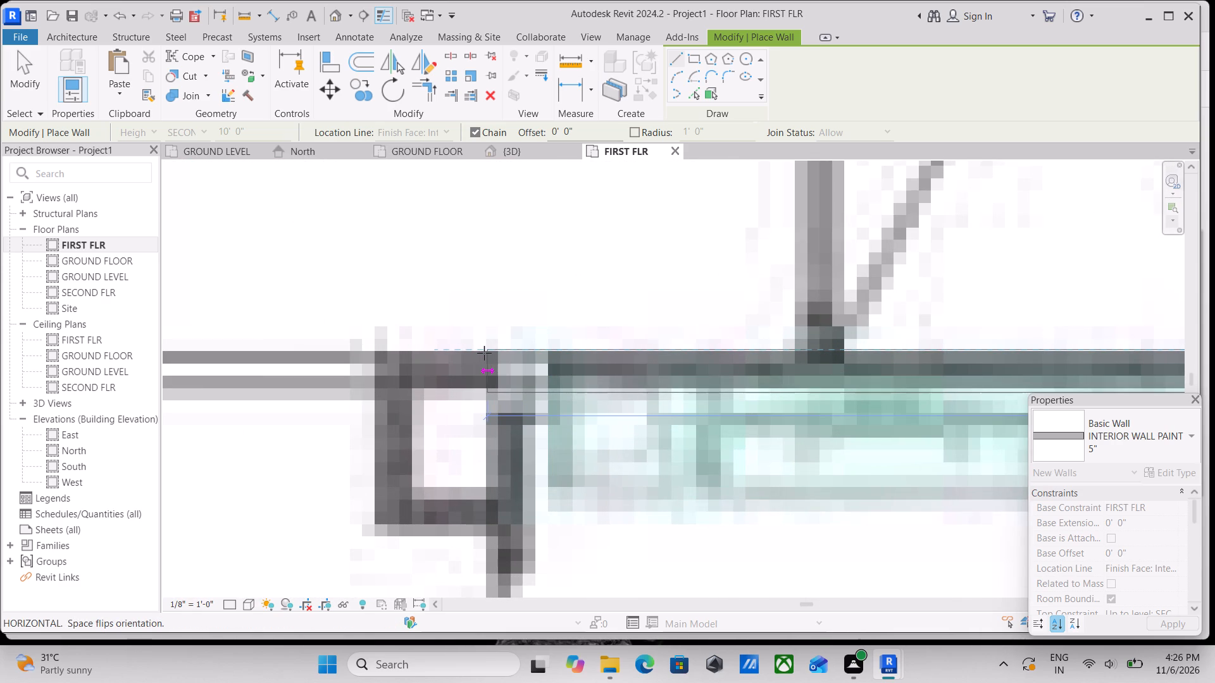
left_click(483, 352)
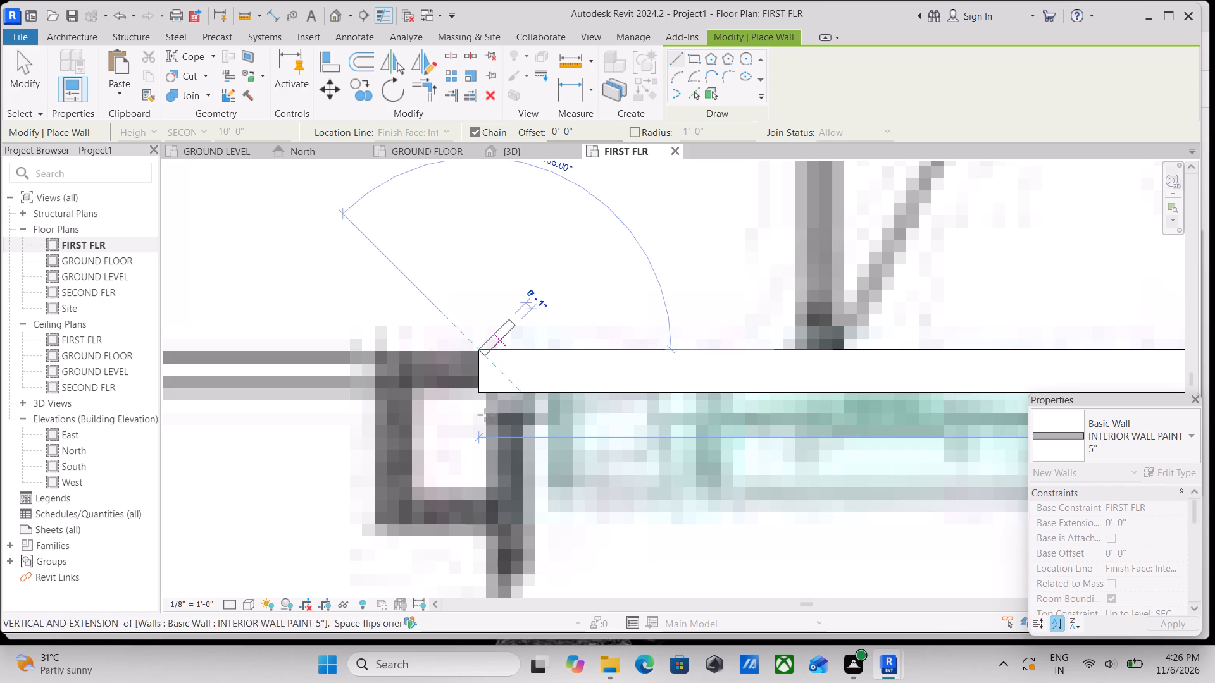
Draw the master bedroom's balcony-side wall from the stair wall's end to the exterior wall's outer face, about 11' 9" long, thickness toward the bedroom.
scroll(487, 454, "down", 3)
middle_click_drag(487, 454, 516, 355)
scroll(528, 474, "down", 4)
middle_click_drag(525, 474, 523, 319)
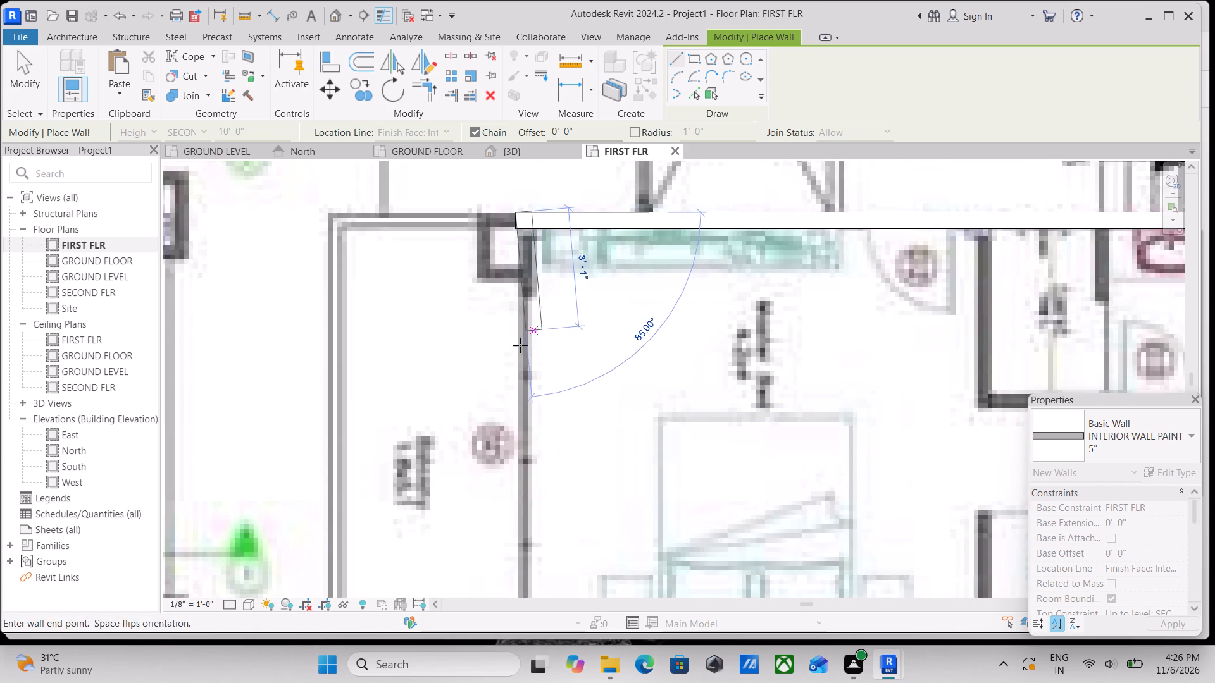
scroll(514, 362, "down", 6)
middle_click_drag(516, 388, 508, 338)
scroll(508, 440, "up", 2)
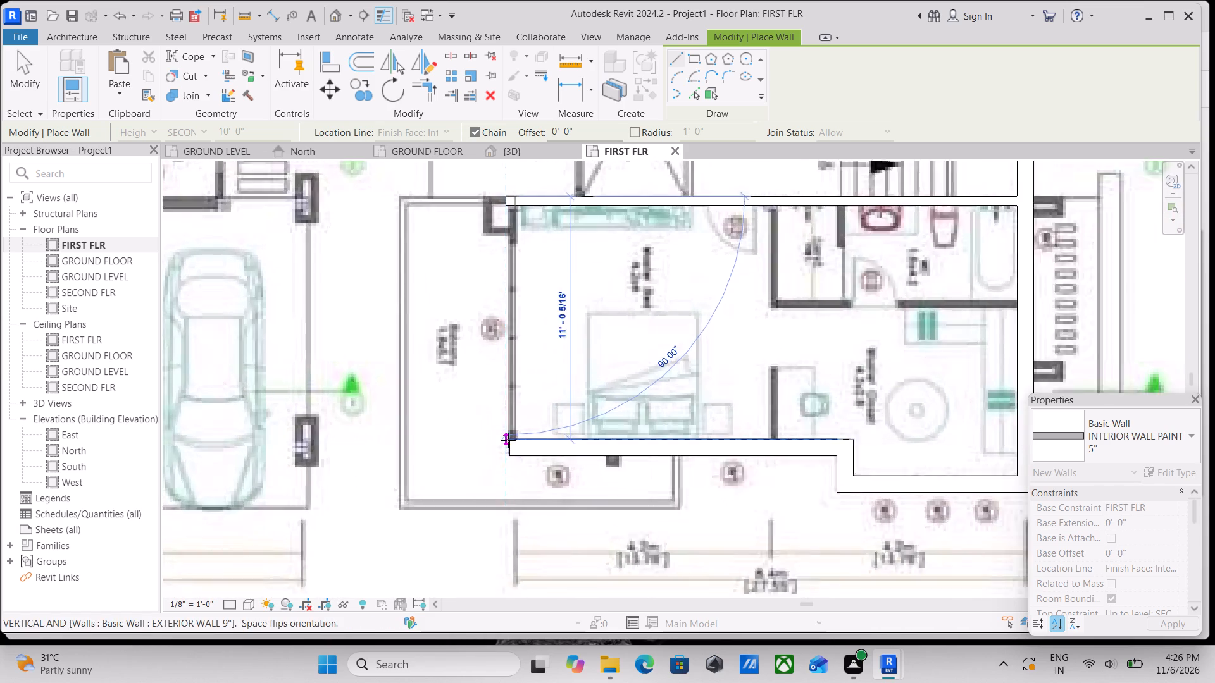
scroll(508, 440, "up", 4)
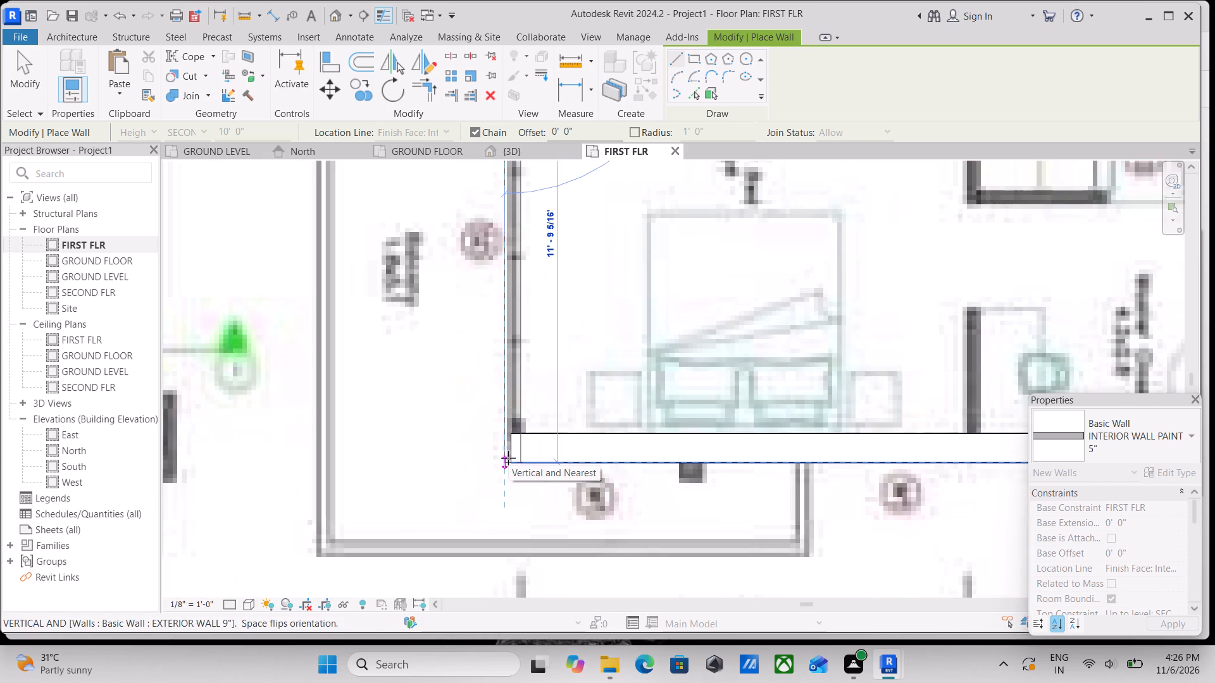
left_click(508, 458)
scroll(509, 408, "down", 1)
middle_click_drag(509, 408, 518, 454)
key("Escape")
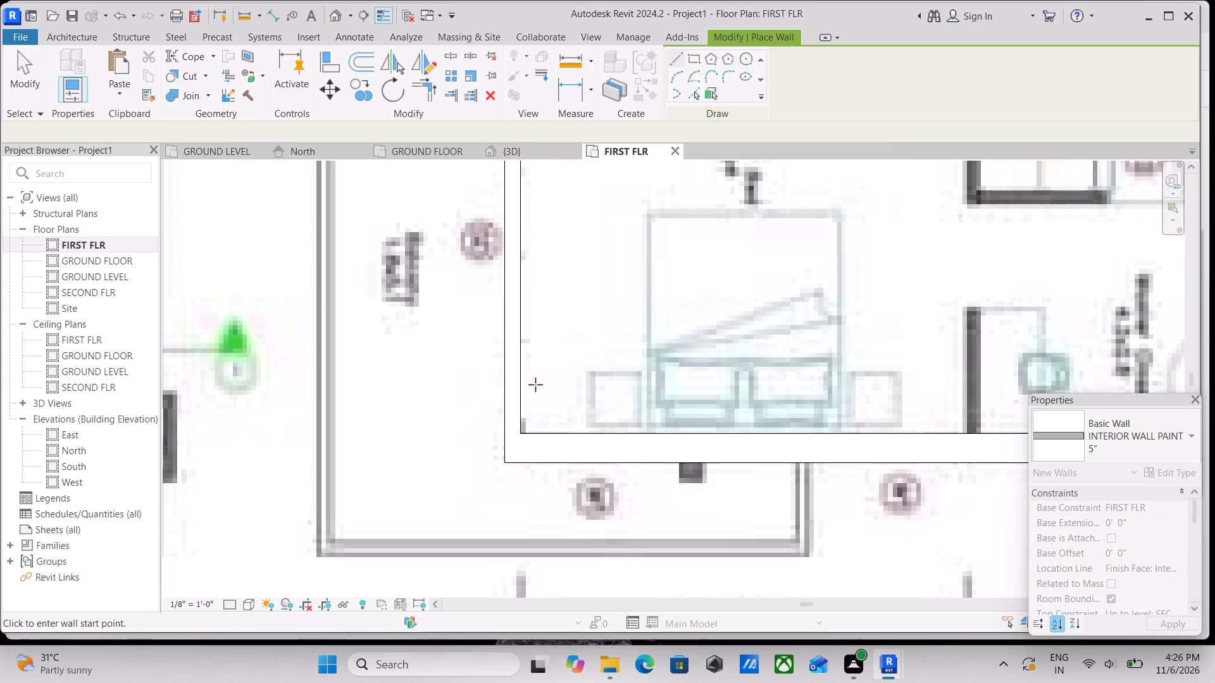
key("Escape")
scroll(537, 382, "down", 3)
middle_click_drag(537, 382, 541, 469)
left_click(526, 345)
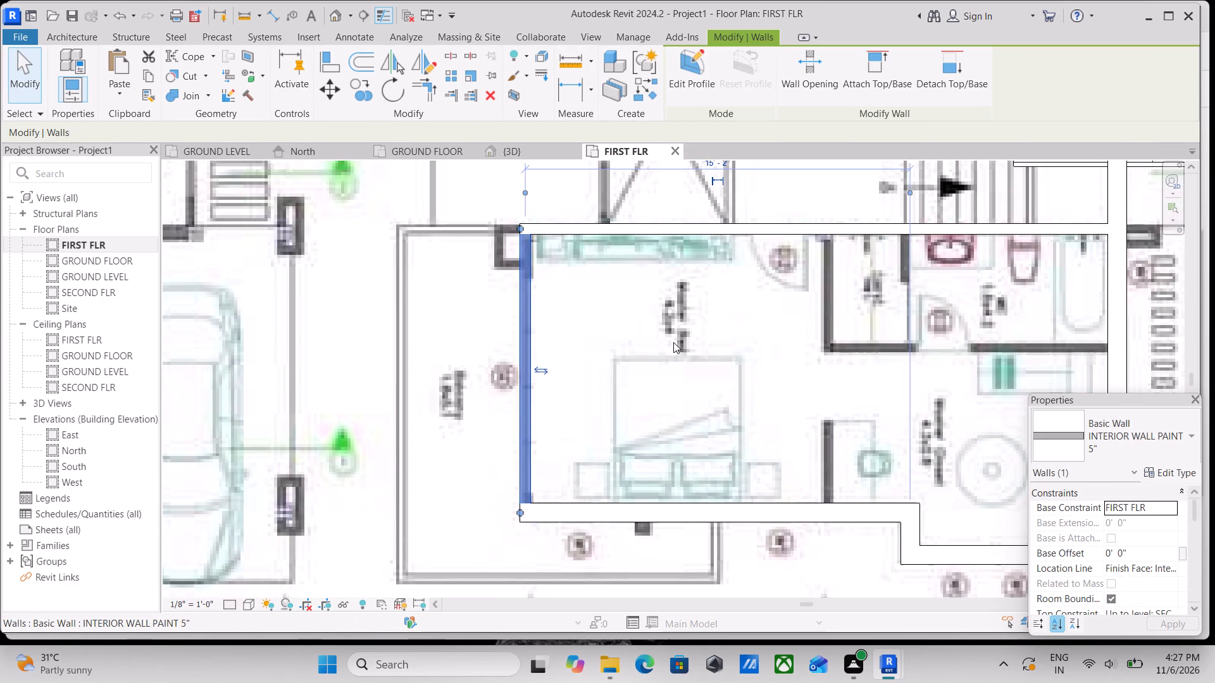
scroll(673, 342, "down", 1)
middle_click_drag(673, 342, 572, 382)
key("Escape")
Draw the wall between the master bathroom and closet from the exterior wall's inner face to the master bedroom corner, flipping its thickness toward the bathroom.
middle_click_drag(782, 386, 745, 405)
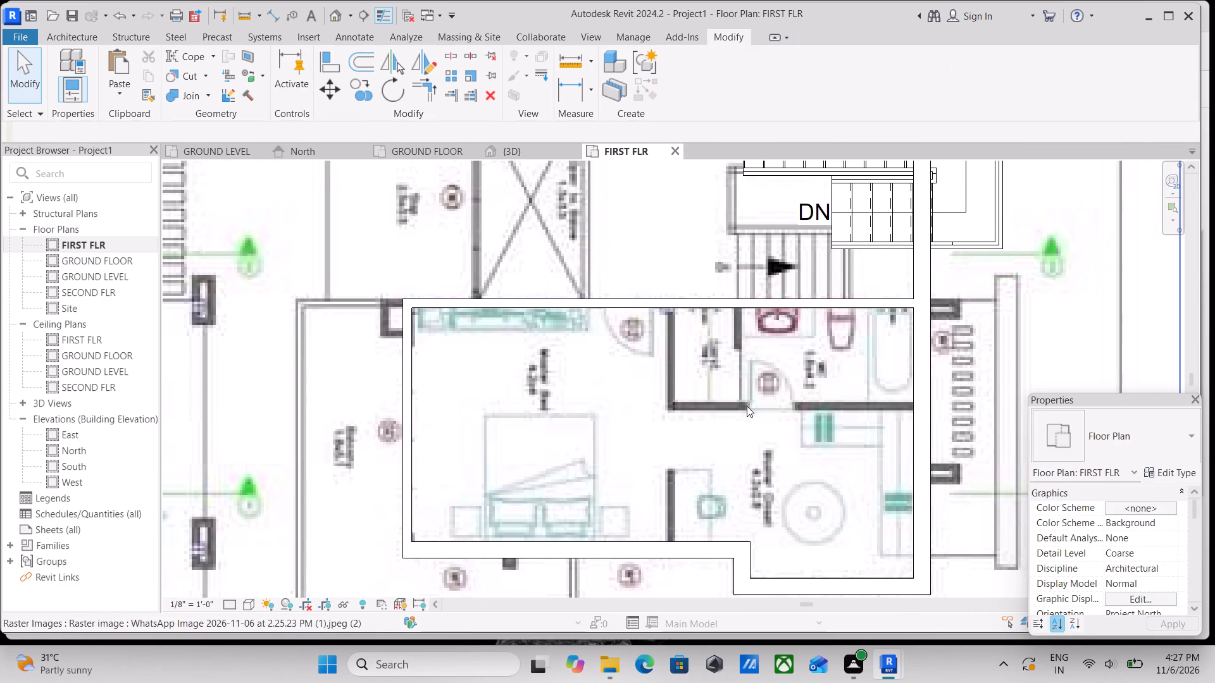
type("WA")
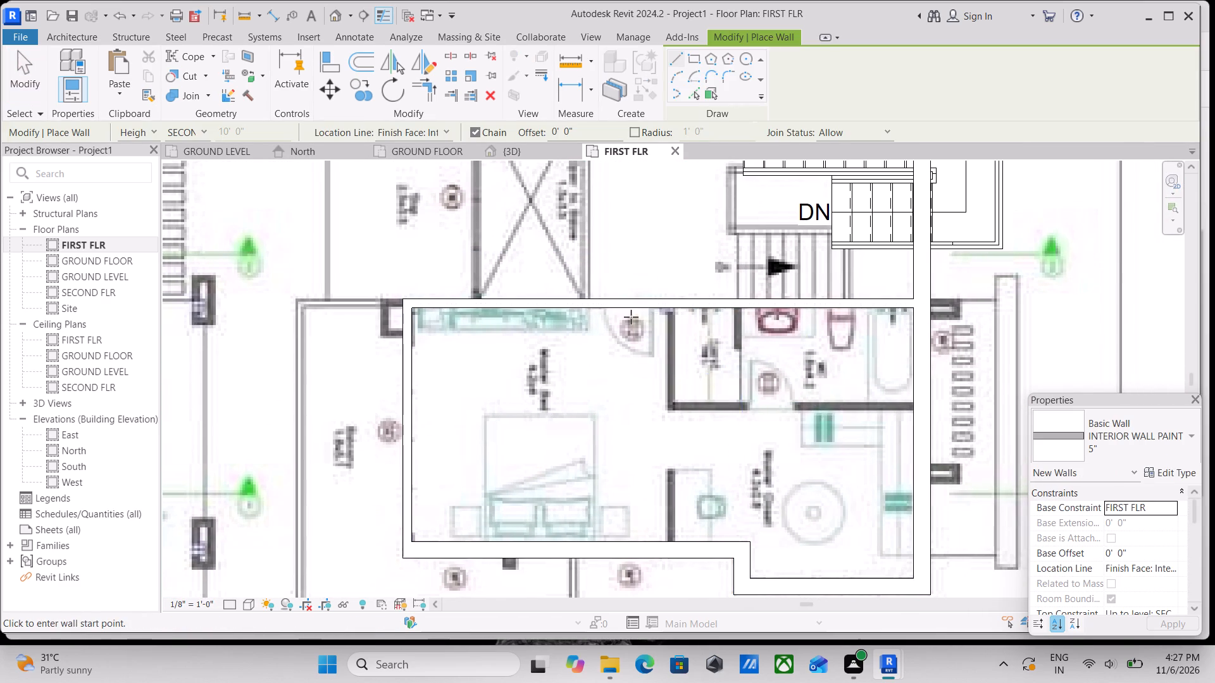
scroll(631, 317, "up", 2)
middle_click_drag(666, 336, 633, 405)
scroll(647, 372, "up", 4)
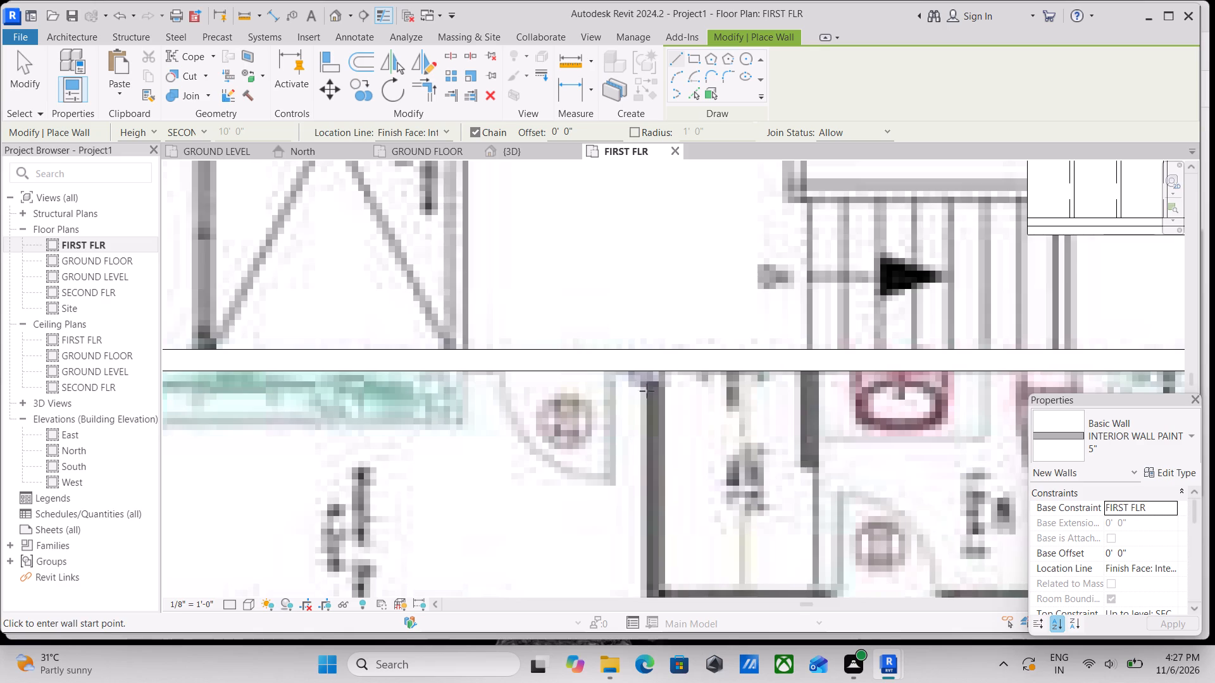
scroll(659, 388, "up", 2)
scroll(682, 357, "down", 6)
middle_click_drag(730, 380, 707, 359)
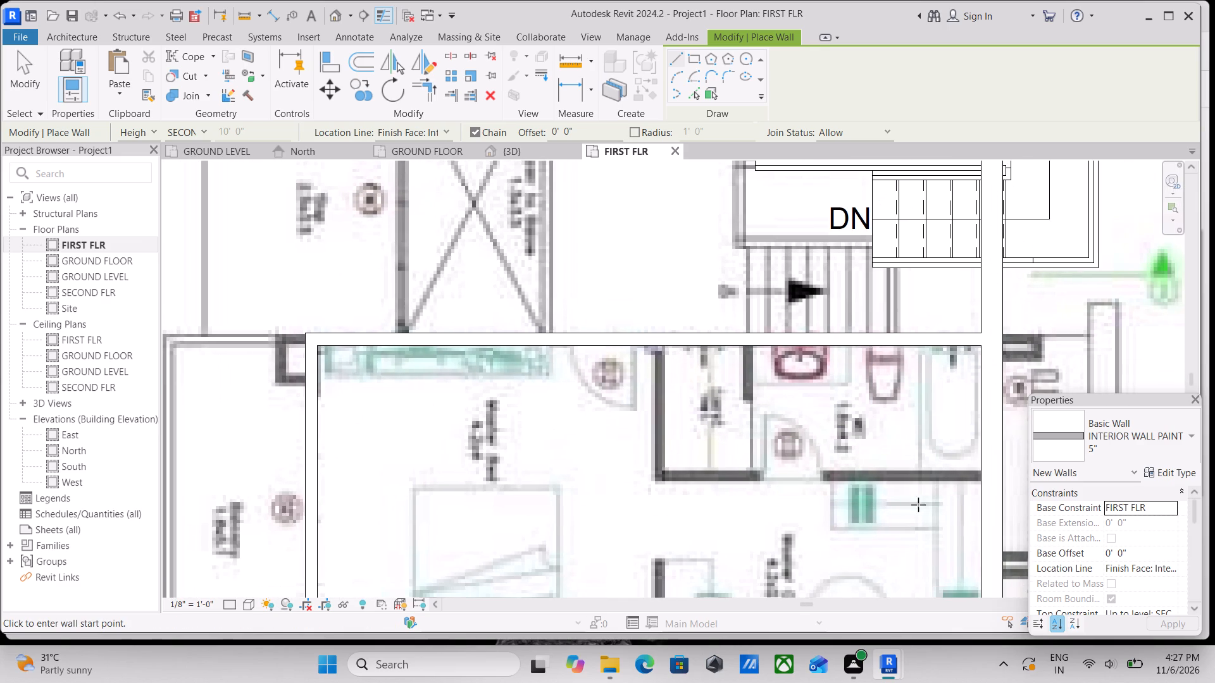
scroll(1012, 501, "up", 8)
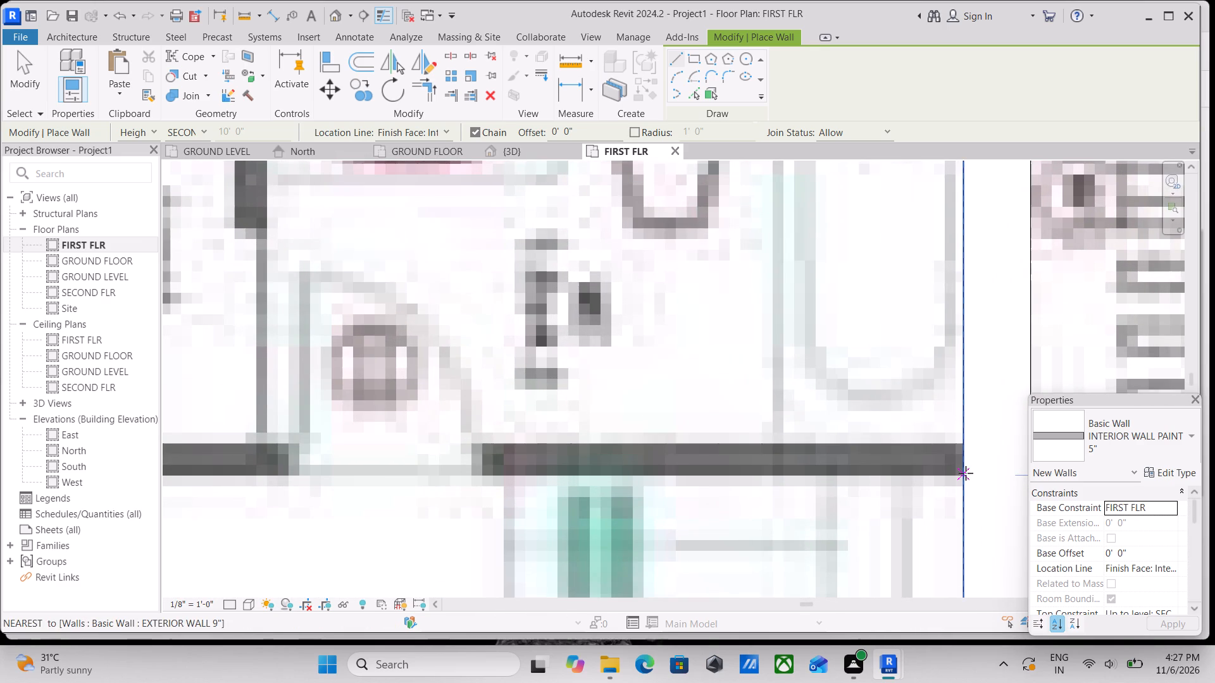
left_click(964, 476)
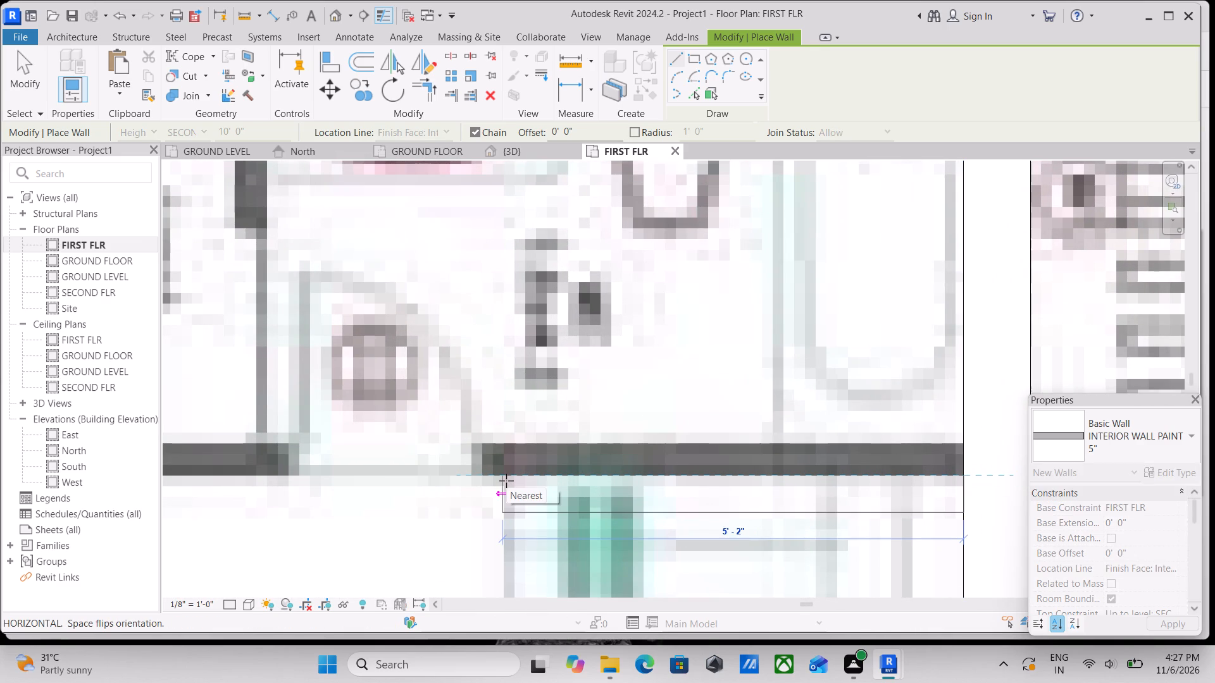
key("space")
middle_click_drag(472, 477, 678, 437)
middle_click_drag(328, 430, 689, 428)
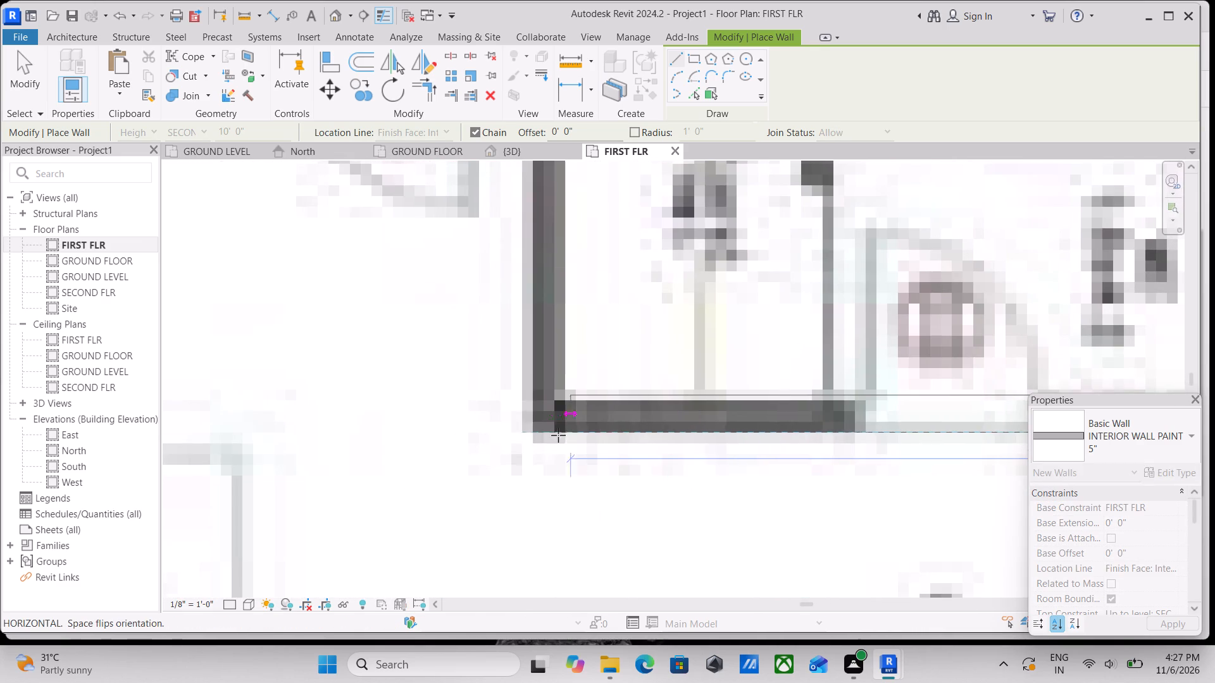
left_click(533, 441)
Continue the wall from the master bedroom corner straight to the stair wall, about 4' 8" long, enclosing the small room beside the bathroom.
scroll(540, 410, "down", 2)
middle_click_drag(540, 410, 542, 421)
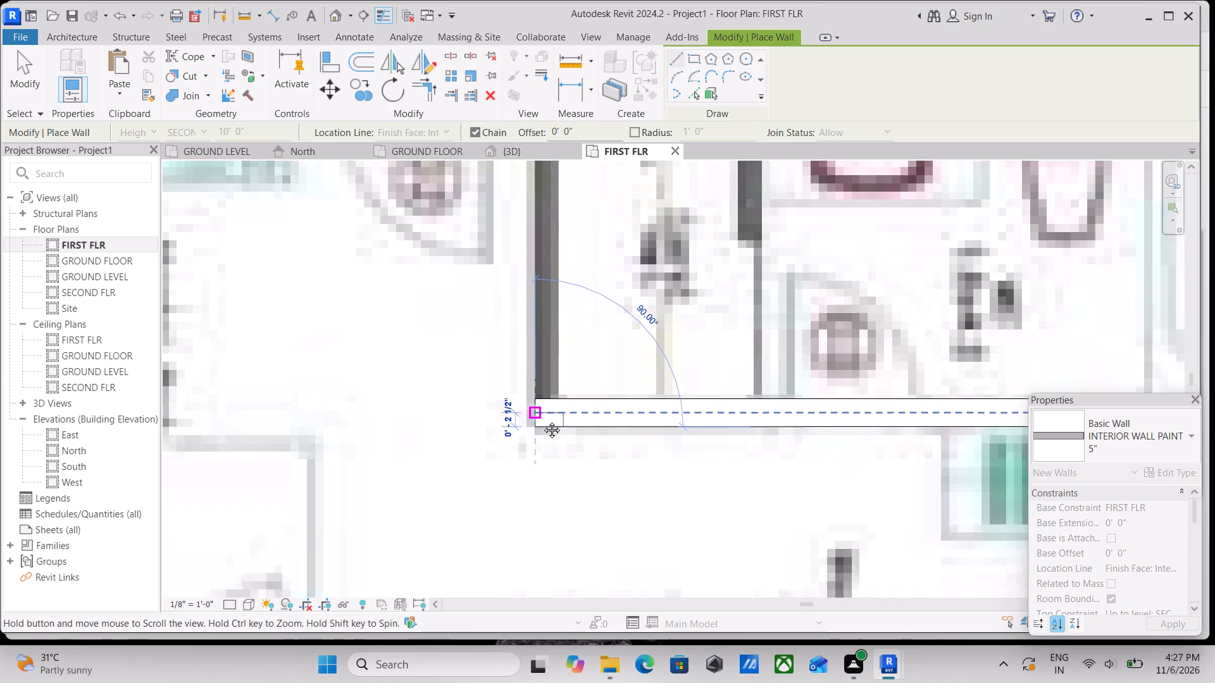
middle_click_drag(542, 421, 558, 531)
scroll(575, 369, "down", 1)
middle_click_drag(573, 380, 578, 509)
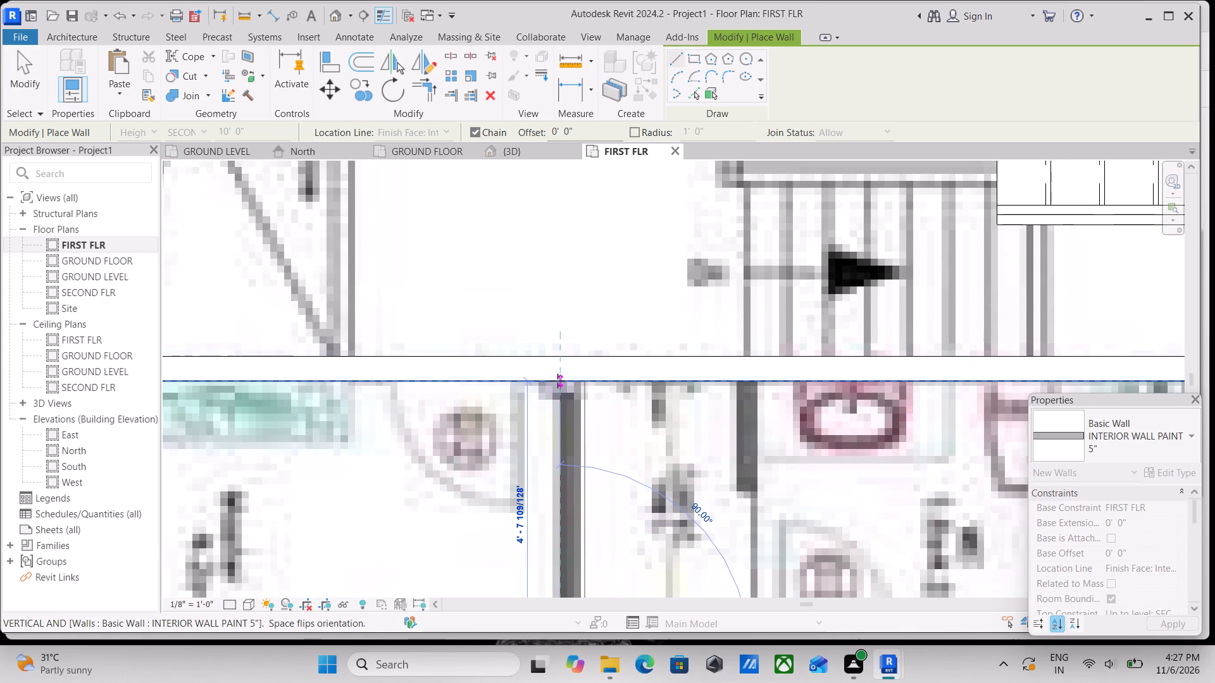
left_click(558, 381)
key("Escape")
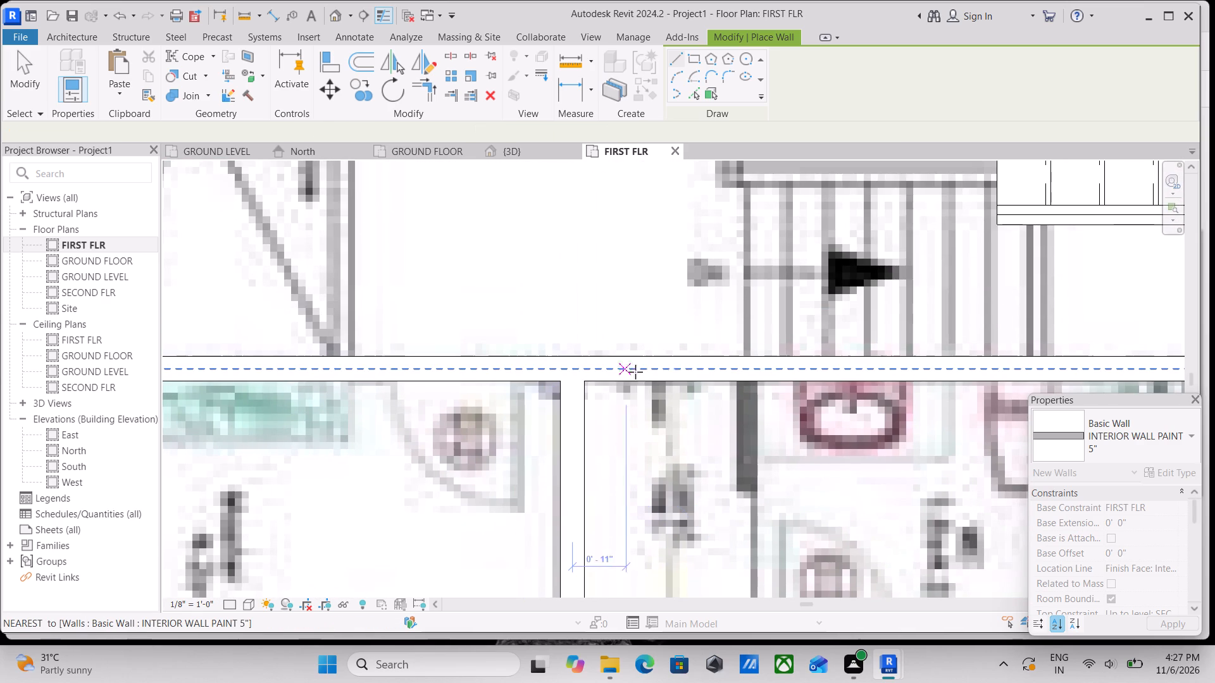
Draw the partition between the master bathroom and the small room beside it, about 4' 5" long, flipping its thickness away from the bathroom.
scroll(782, 385, "up", 4)
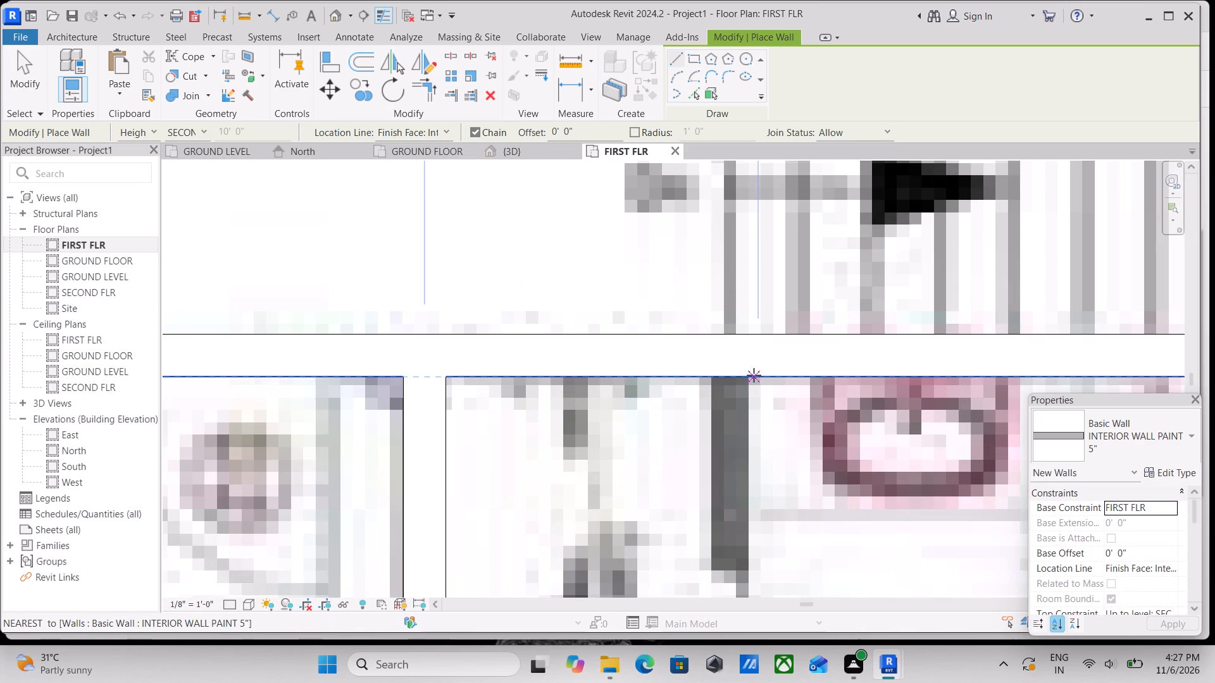
left_click(747, 372)
middle_click_drag(697, 596, 738, 436)
scroll(775, 547, "down", 1)
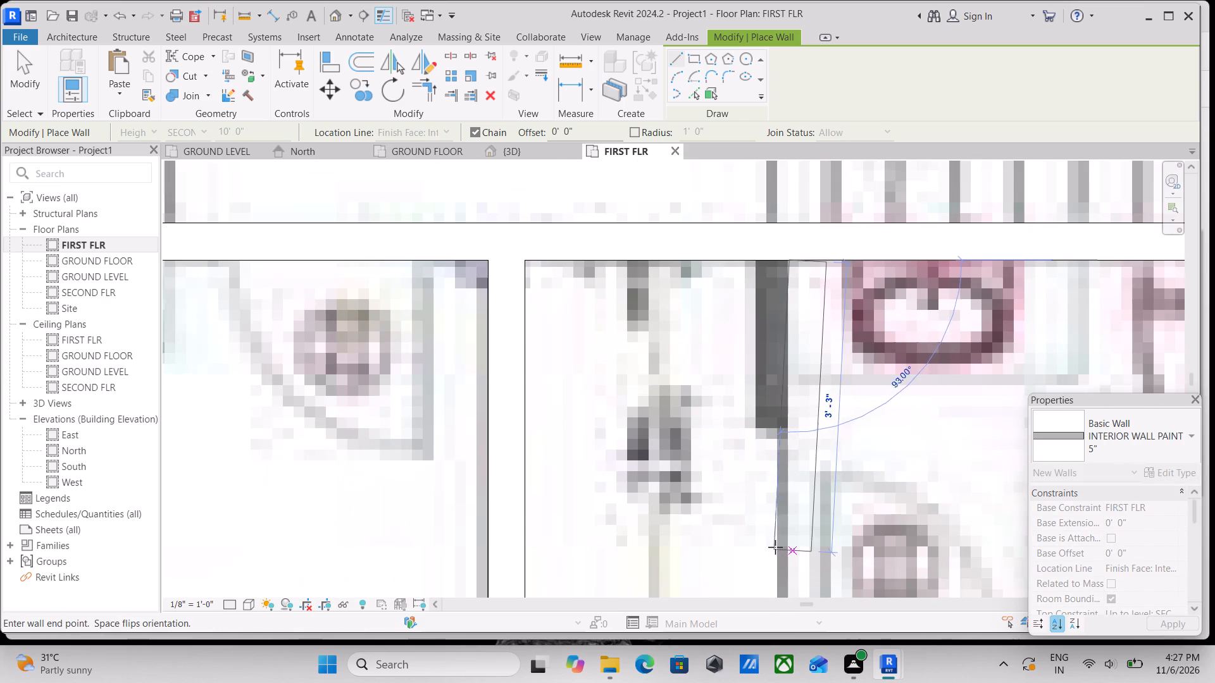
key("space")
scroll(820, 543, "down", 2)
middle_click_drag(813, 534, 786, 489)
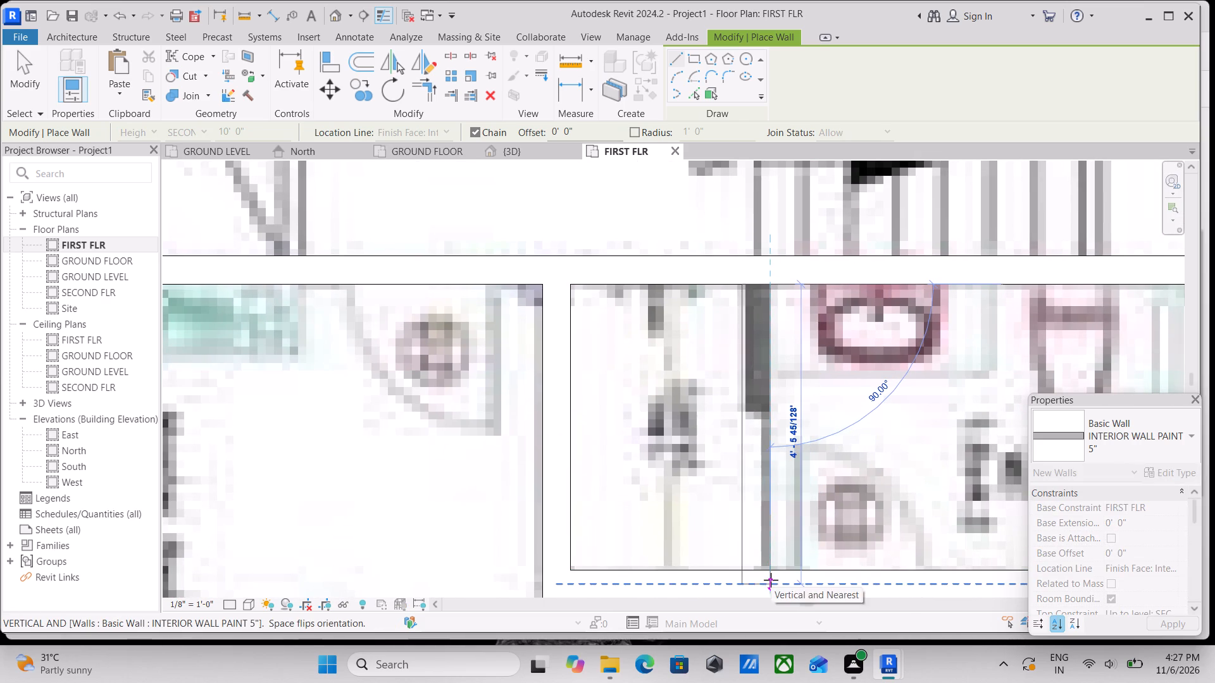
left_click(771, 580)
key("Escape")
key("grave")
scroll(790, 522, "down", 8)
key("Escape")
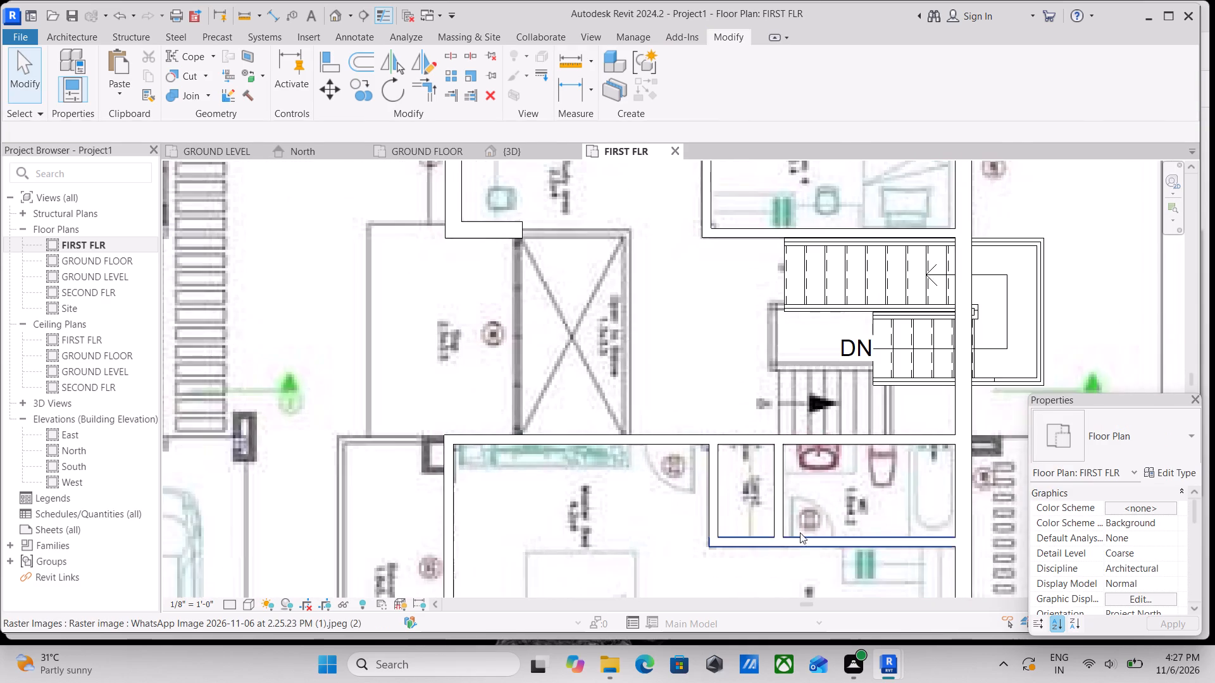
Draw the wall along the Open to Below void from the study area's exterior wall to the master suite wall, about 8' 11" long, thickness toward the void.
scroll(794, 541, "down", 1)
middle_click_drag(794, 541, 786, 510)
scroll(680, 560, "down", 3)
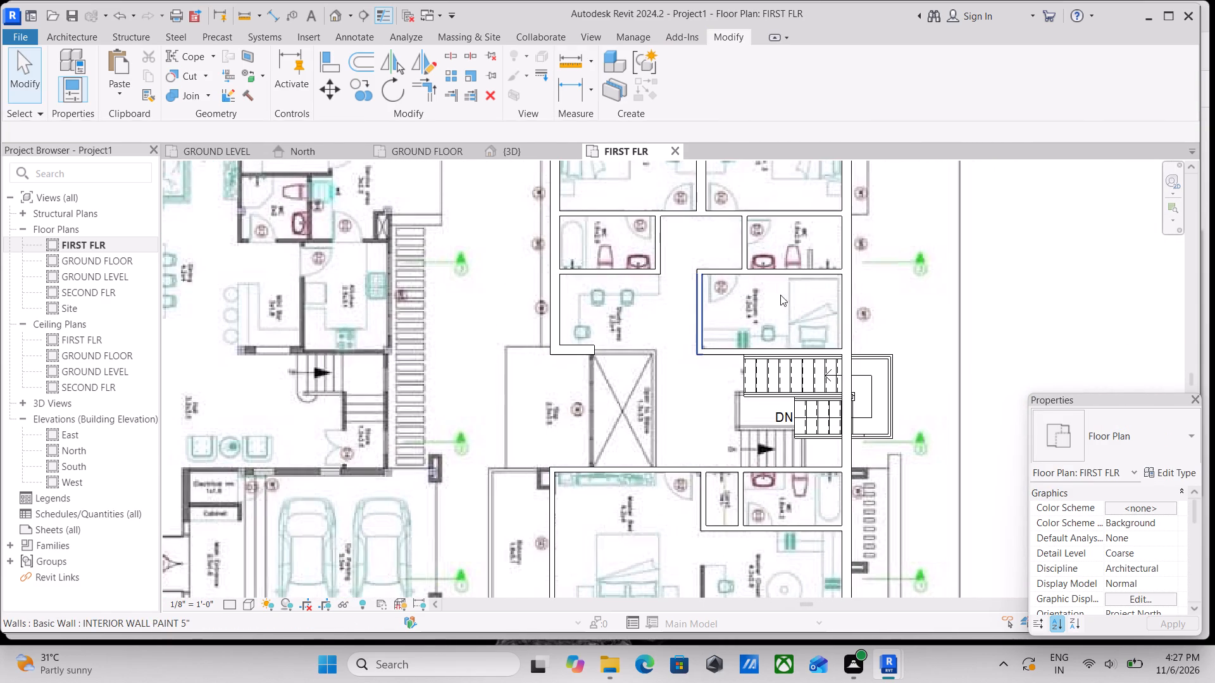
scroll(734, 337, "down", 2)
middle_click_drag(716, 409, 769, 360)
scroll(677, 333, "up", 4)
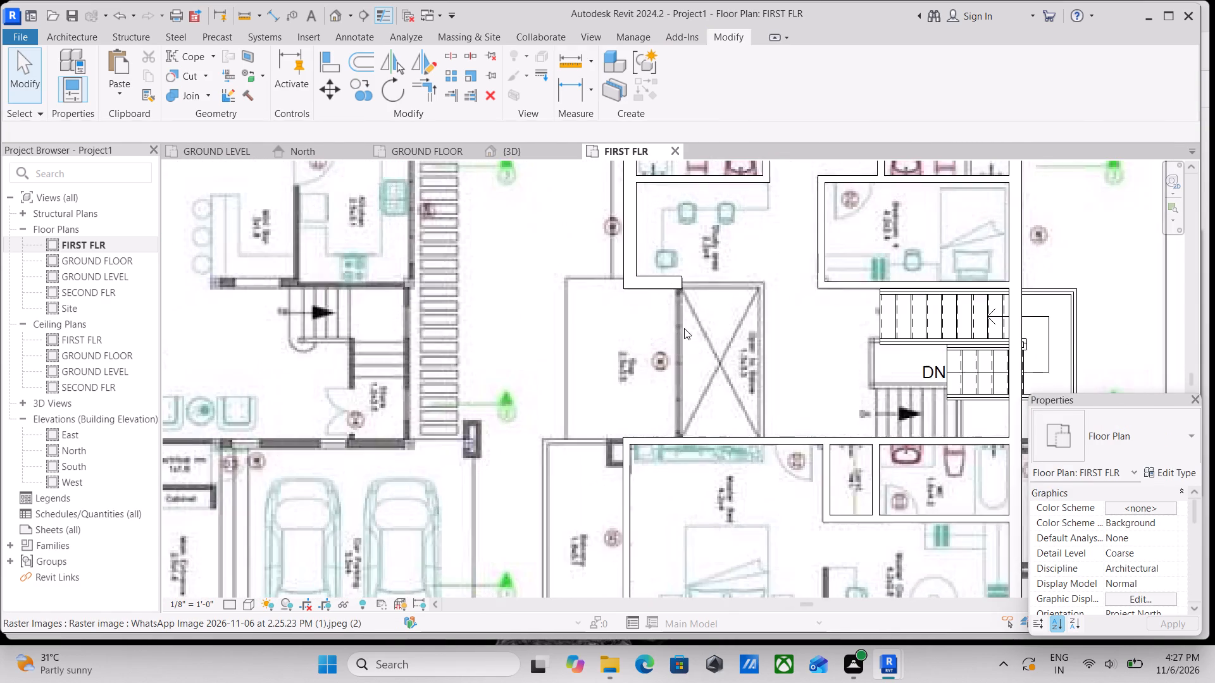
scroll(684, 328, "up", 3)
middle_click_drag(632, 362, 663, 334)
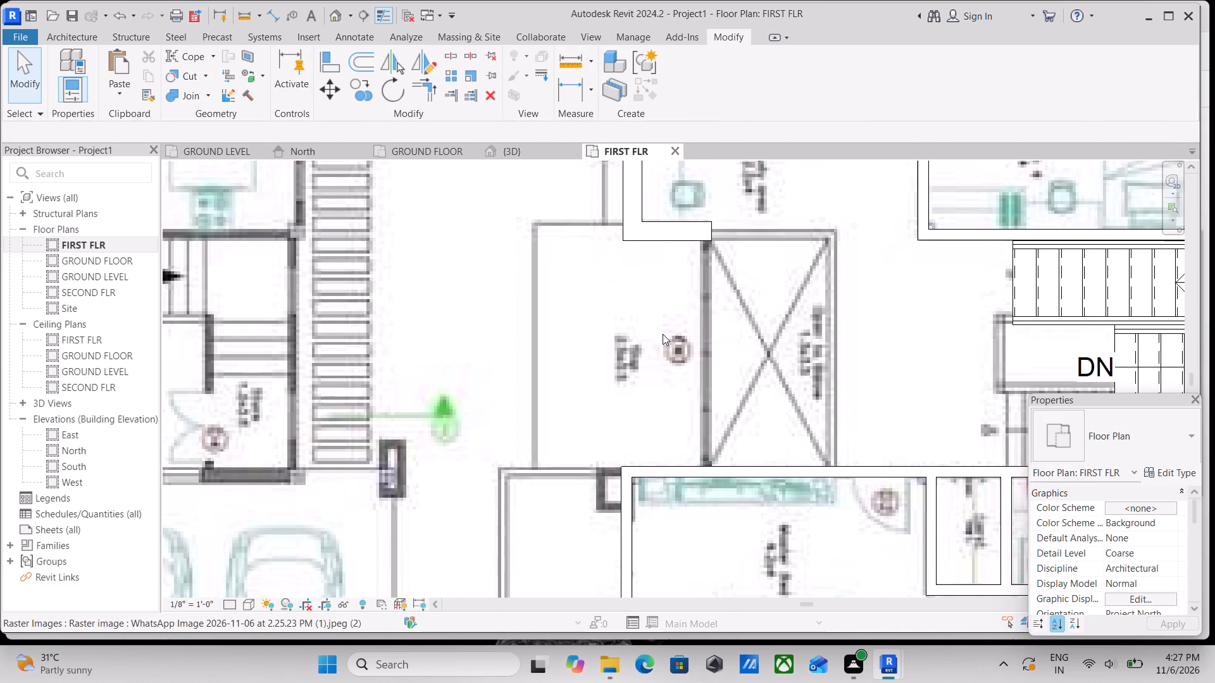
type("WA")
scroll(708, 254, "up", 2)
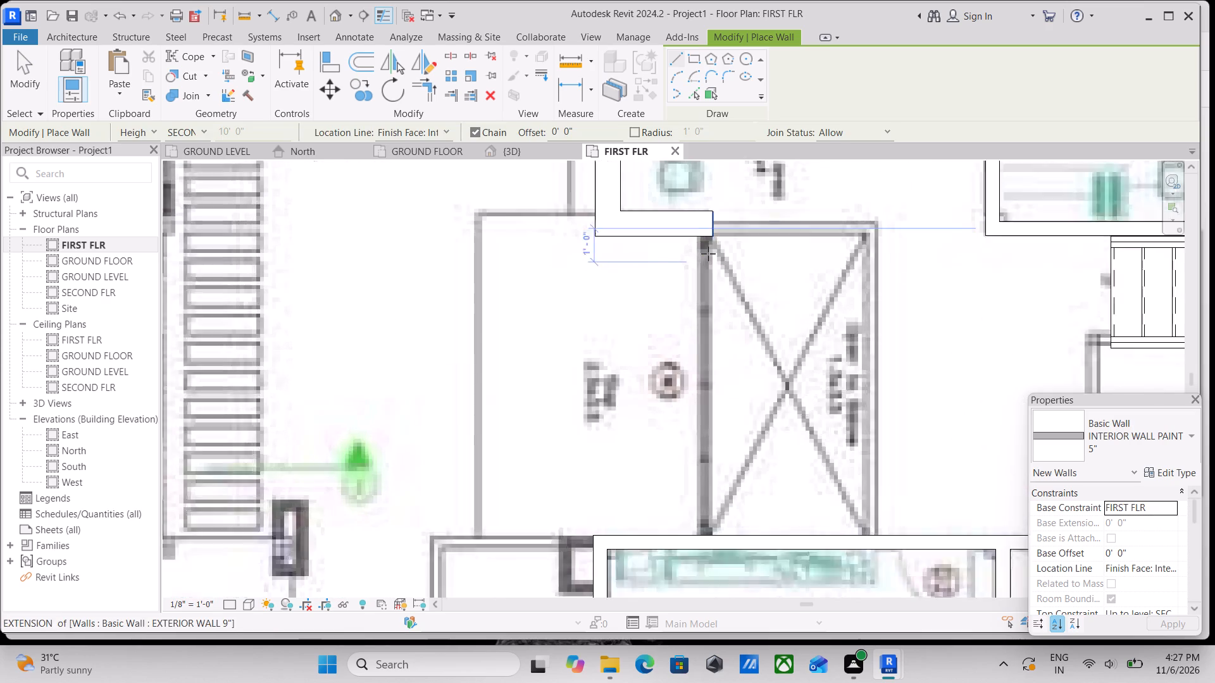
scroll(708, 254, "up", 4)
scroll(702, 236, "down", 4)
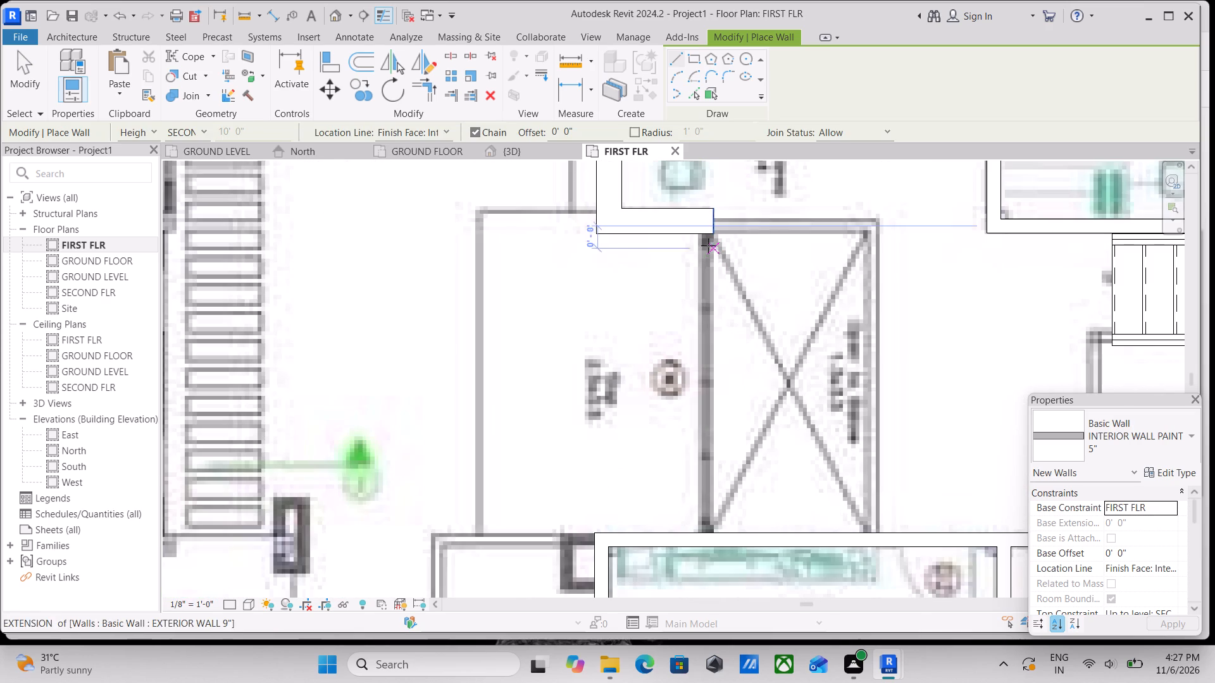
scroll(706, 241, "up", 5)
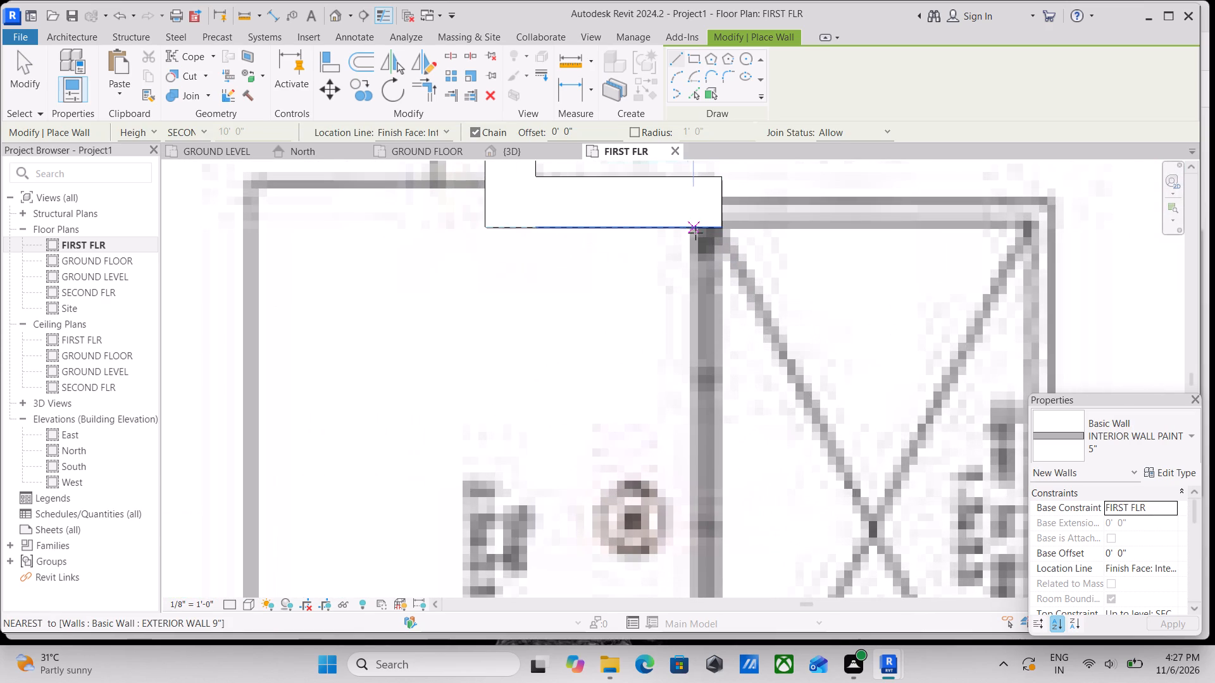
left_click(692, 229)
middle_click_drag(694, 414, 704, 264)
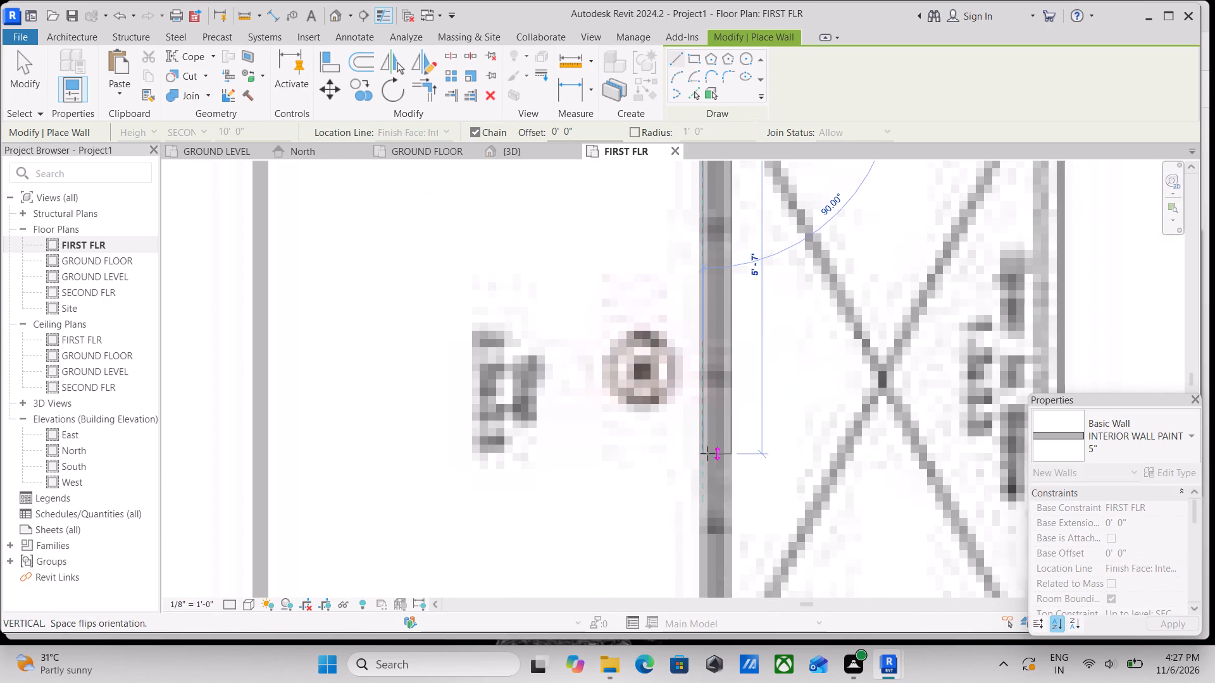
scroll(707, 453, "down", 3)
middle_click_drag(707, 437, 723, 312)
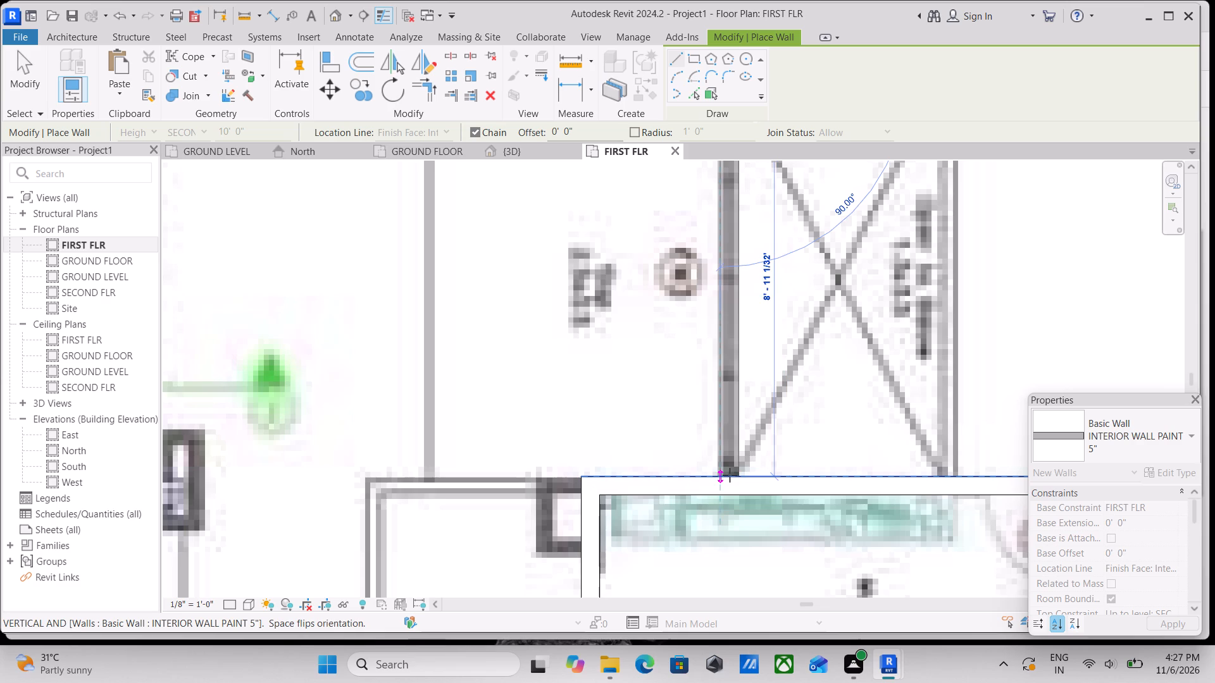
left_click(729, 475)
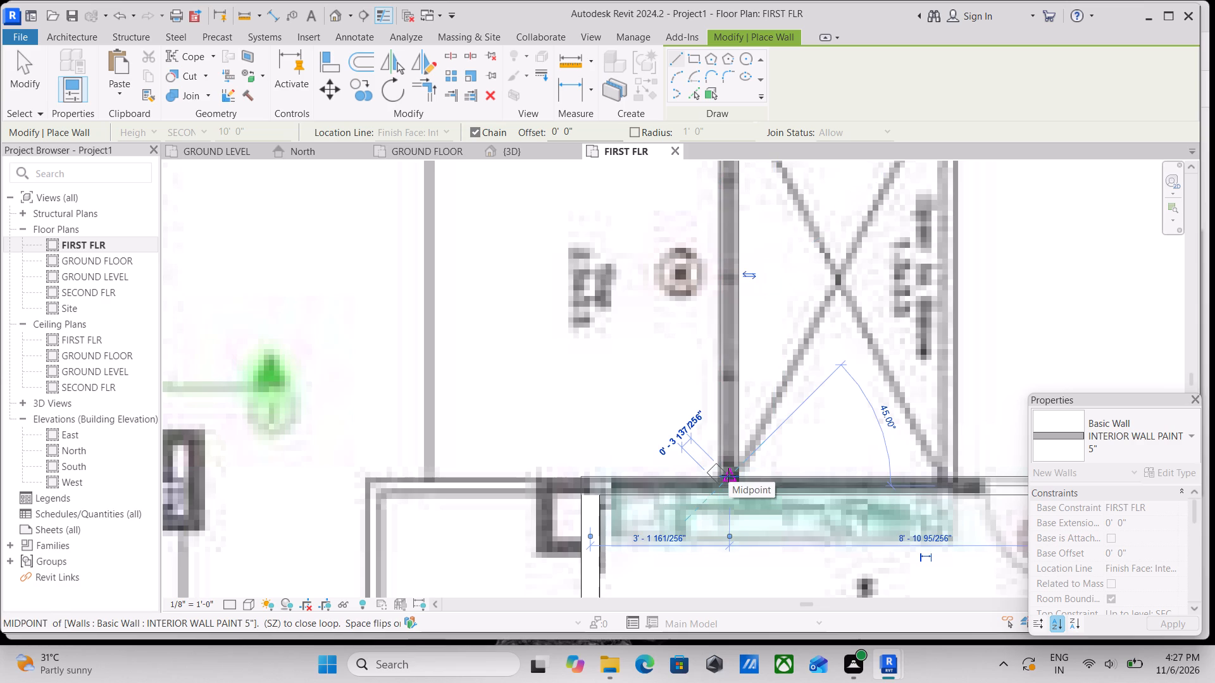
key("Escape")
Draw the short wall stub between the master bedroom and closet from the exterior wall's inner face to the traced stub's end, thickness toward the bedroom.
scroll(813, 412, "down", 10)
middle_click_drag(885, 424, 882, 413)
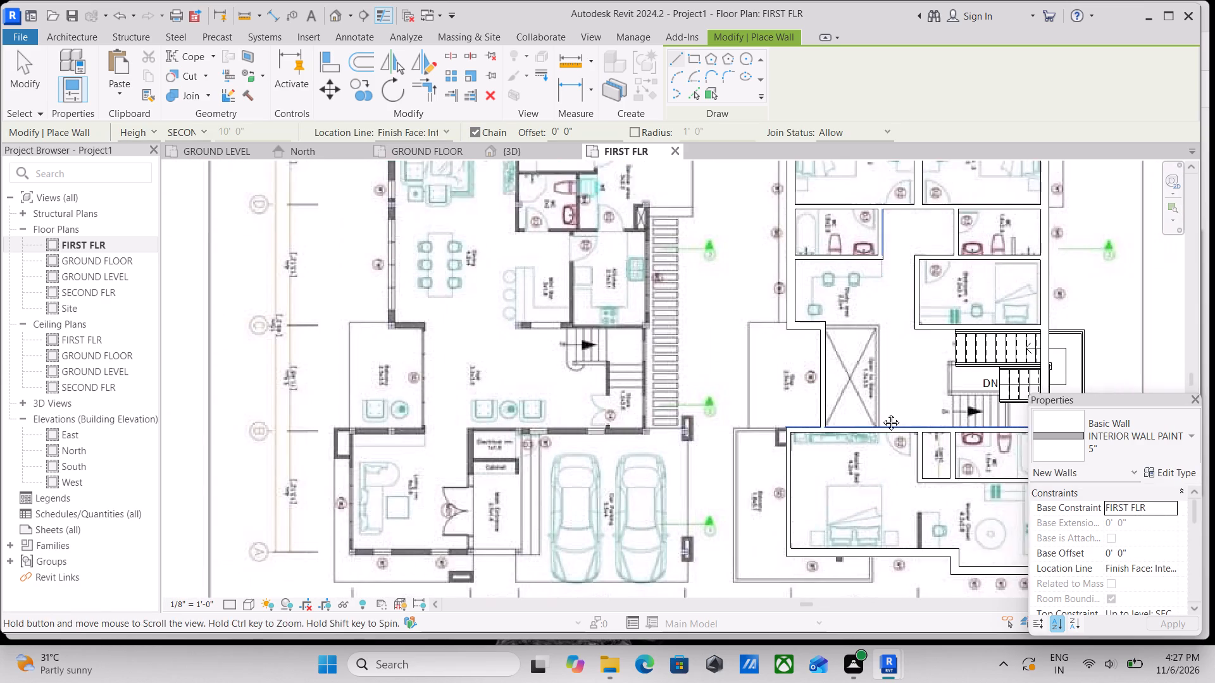
middle_click_drag(882, 413, 876, 371)
middle_click_drag(955, 518, 909, 434)
scroll(991, 397, "up", 8)
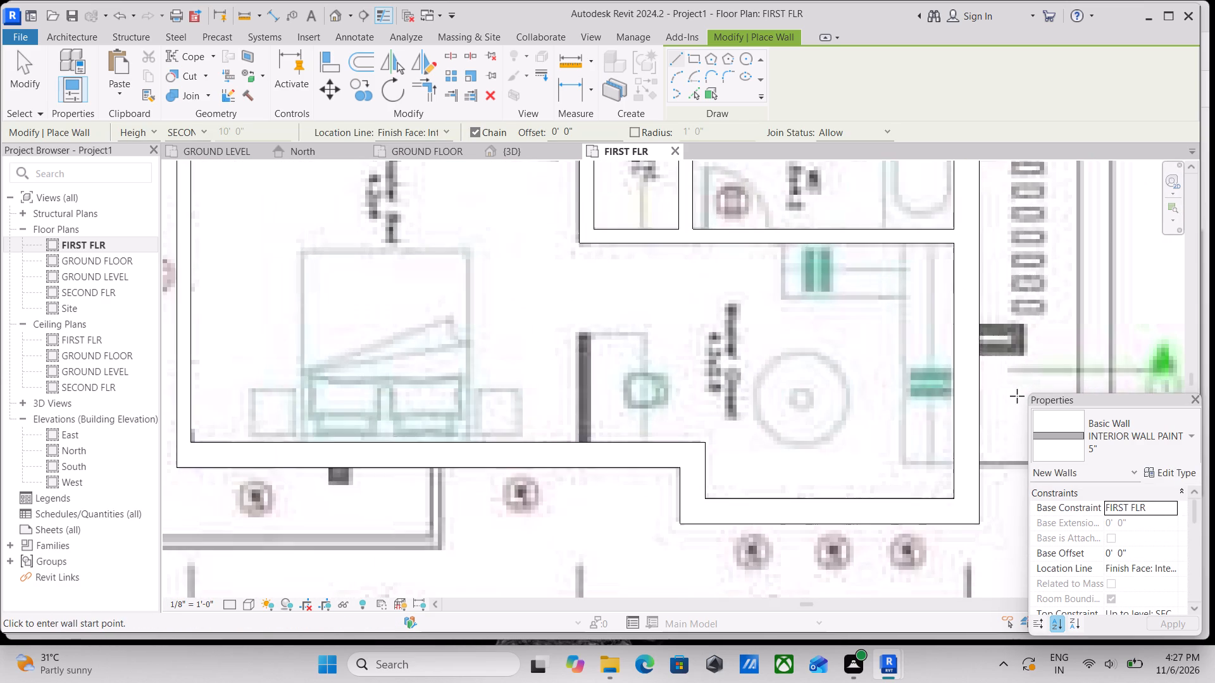
middle_click_drag(740, 386, 899, 397)
scroll(745, 448, "up", 1)
scroll(785, 407, "down", 2)
middle_click_drag(785, 407, 788, 411)
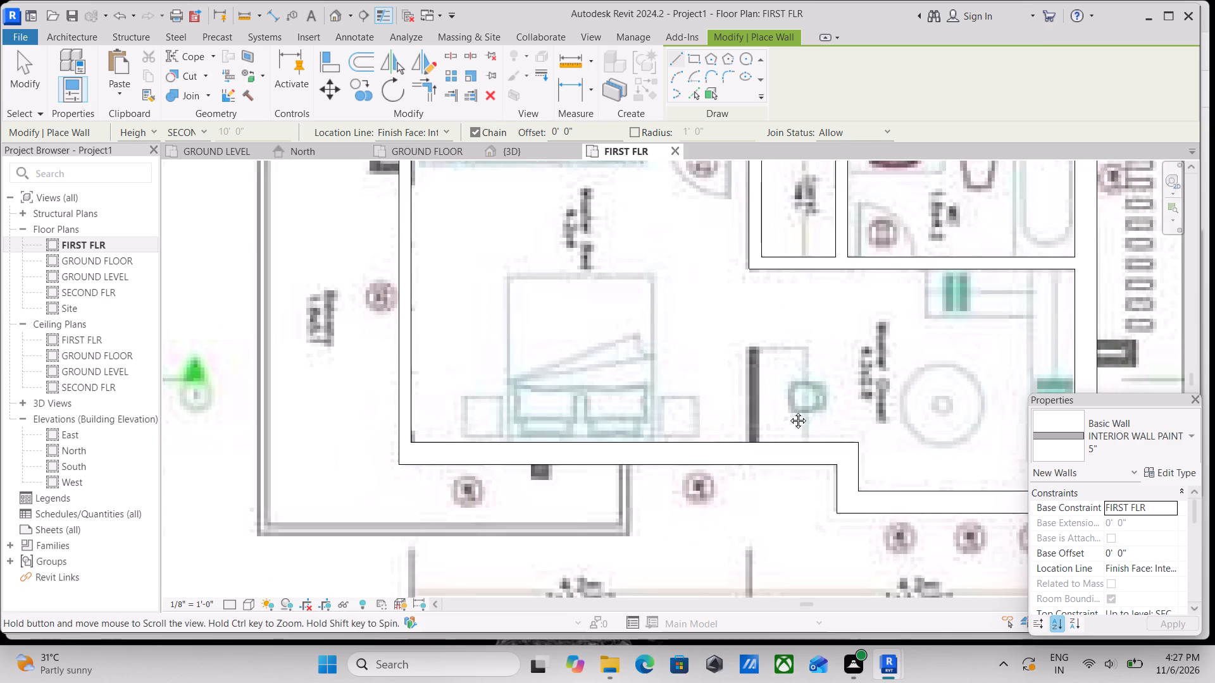
middle_click_drag(788, 411, 800, 445)
scroll(775, 473, "up", 7)
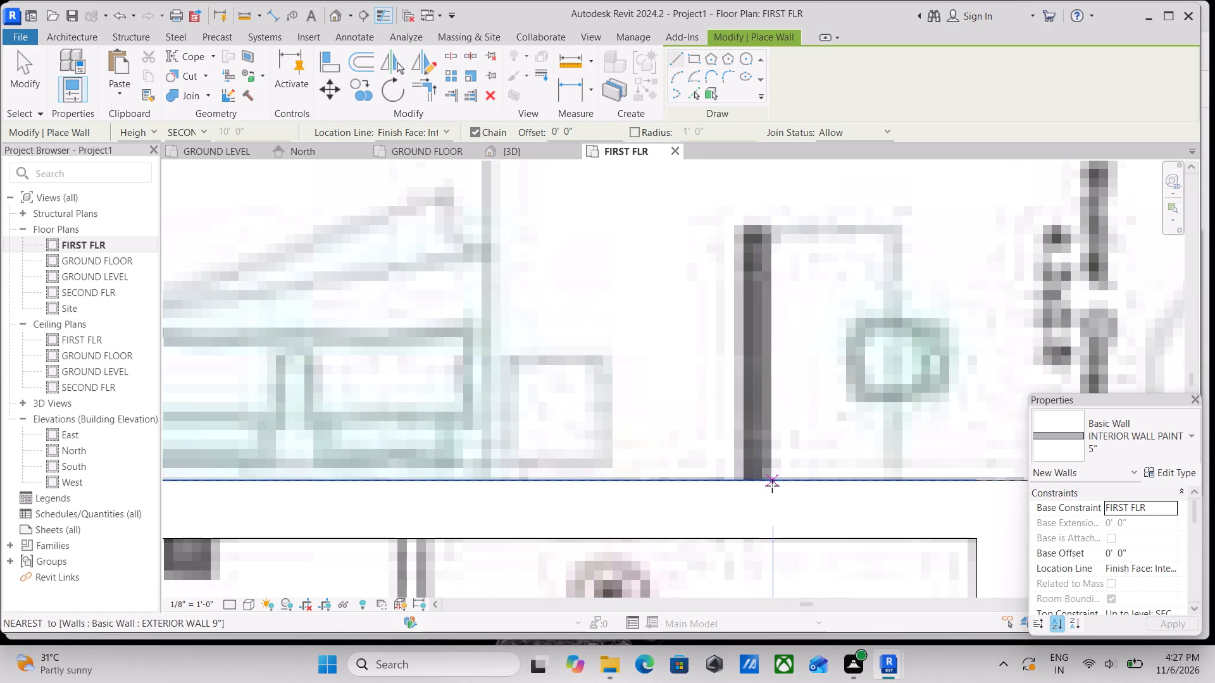
left_click(773, 479)
middle_click_drag(799, 352, 819, 461)
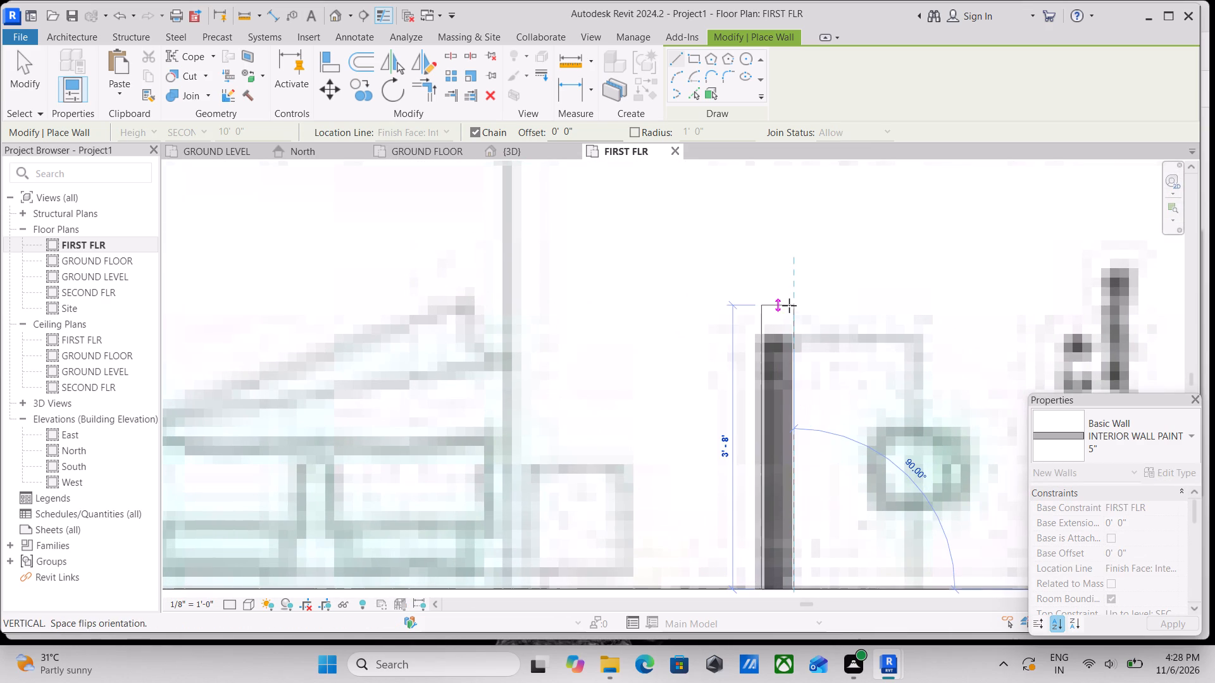
left_click(785, 331)
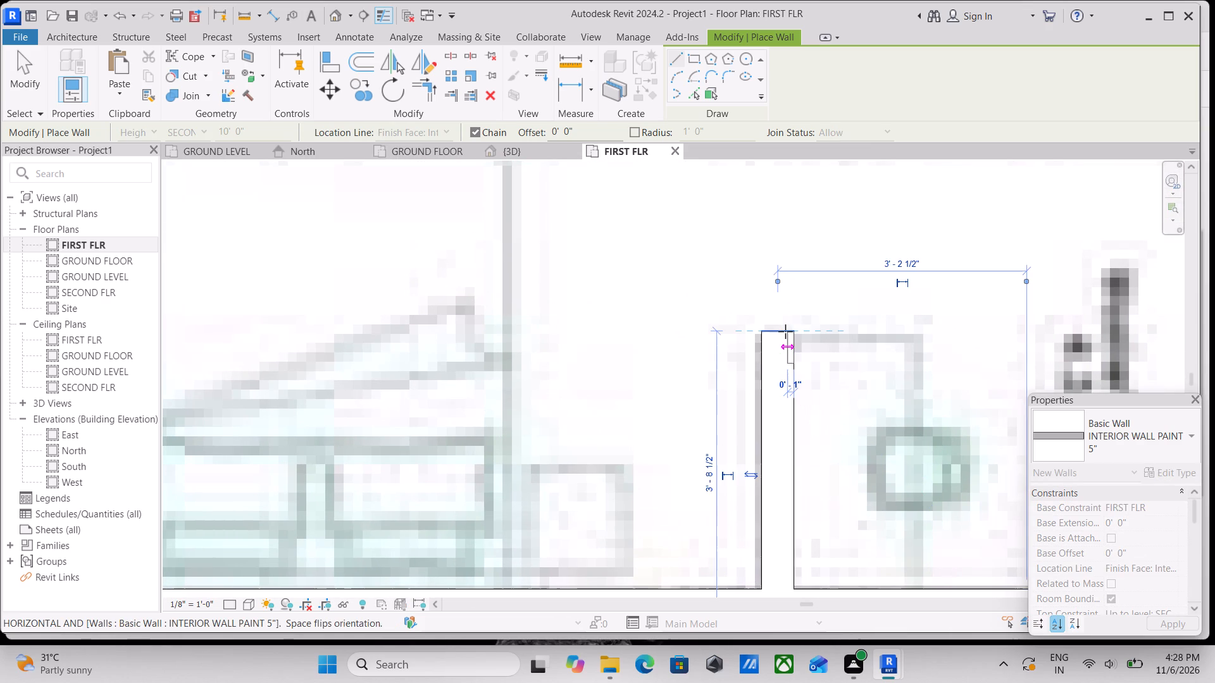
key("Escape")
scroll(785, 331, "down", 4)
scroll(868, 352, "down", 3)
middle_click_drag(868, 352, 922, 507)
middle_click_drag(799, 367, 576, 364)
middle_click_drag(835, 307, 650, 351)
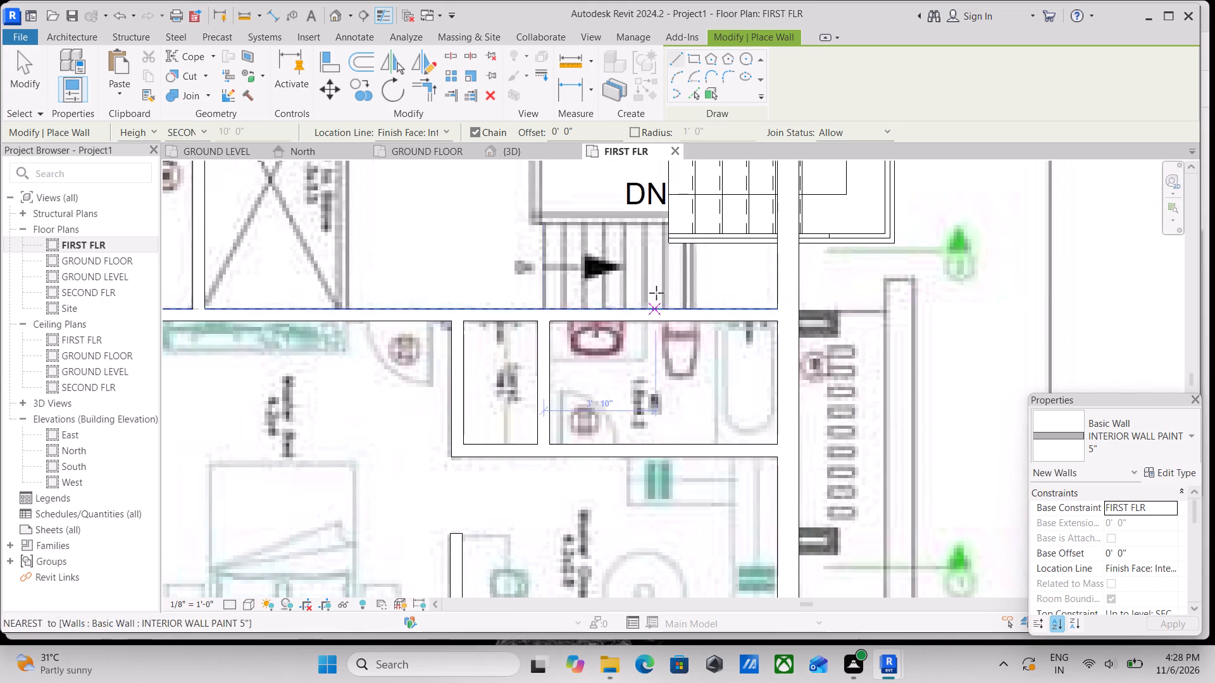
Check the traced walls against the plan image around the bedrooms, Open to Below void, staircase and master suite, and end wall placement.
scroll(657, 280, "down", 1)
middle_click_drag(657, 280, 723, 452)
middle_click_drag(605, 356, 655, 442)
middle_click_drag(582, 423, 740, 507)
middle_click_drag(661, 330, 682, 536)
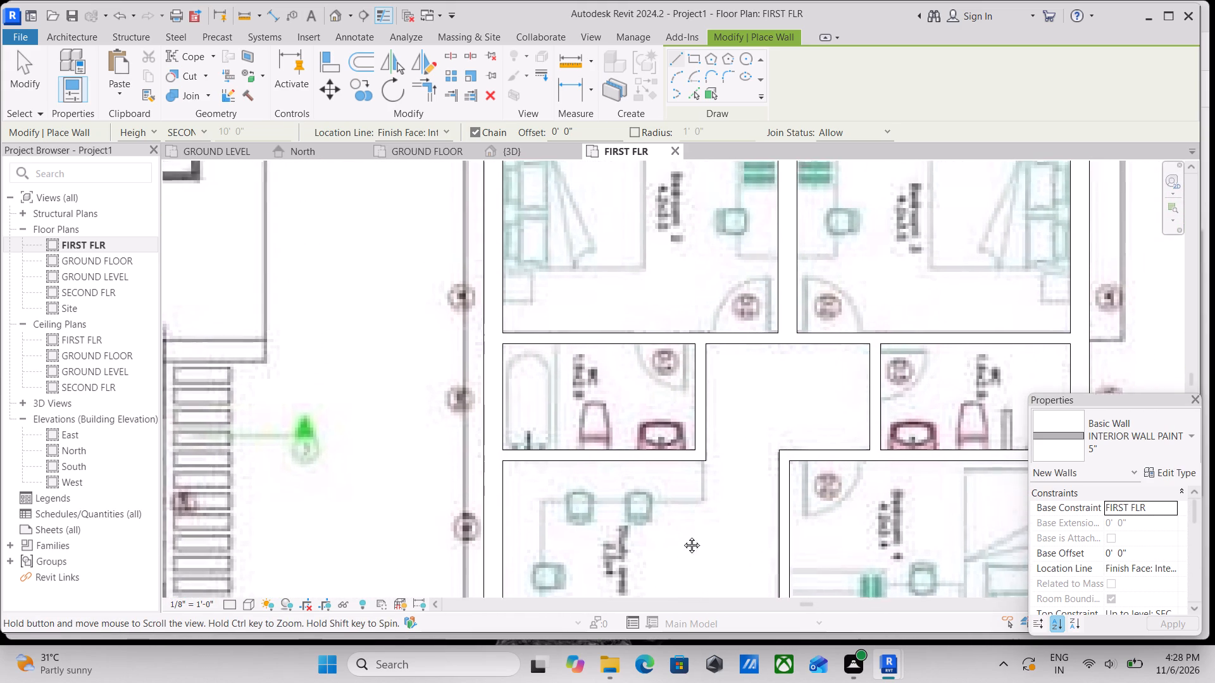
middle_click_drag(682, 536, 657, 541)
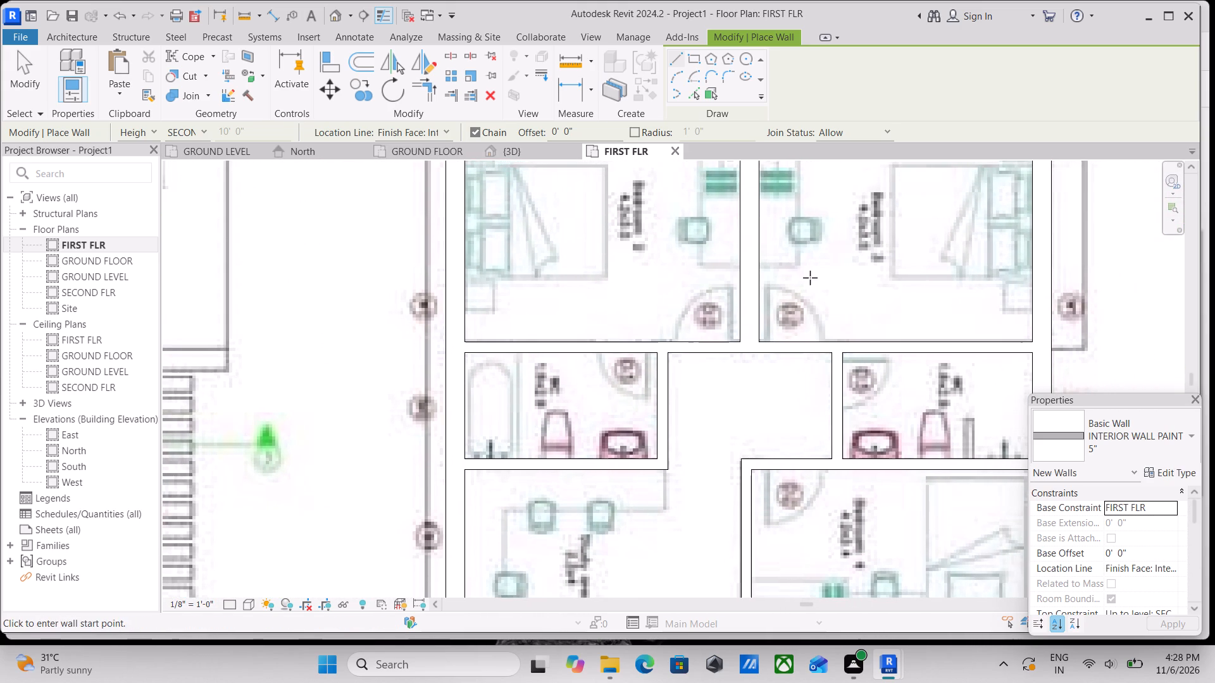
middle_click_drag(810, 278, 787, 384)
scroll(813, 337, "down", 4)
middle_click_drag(827, 327, 859, 235)
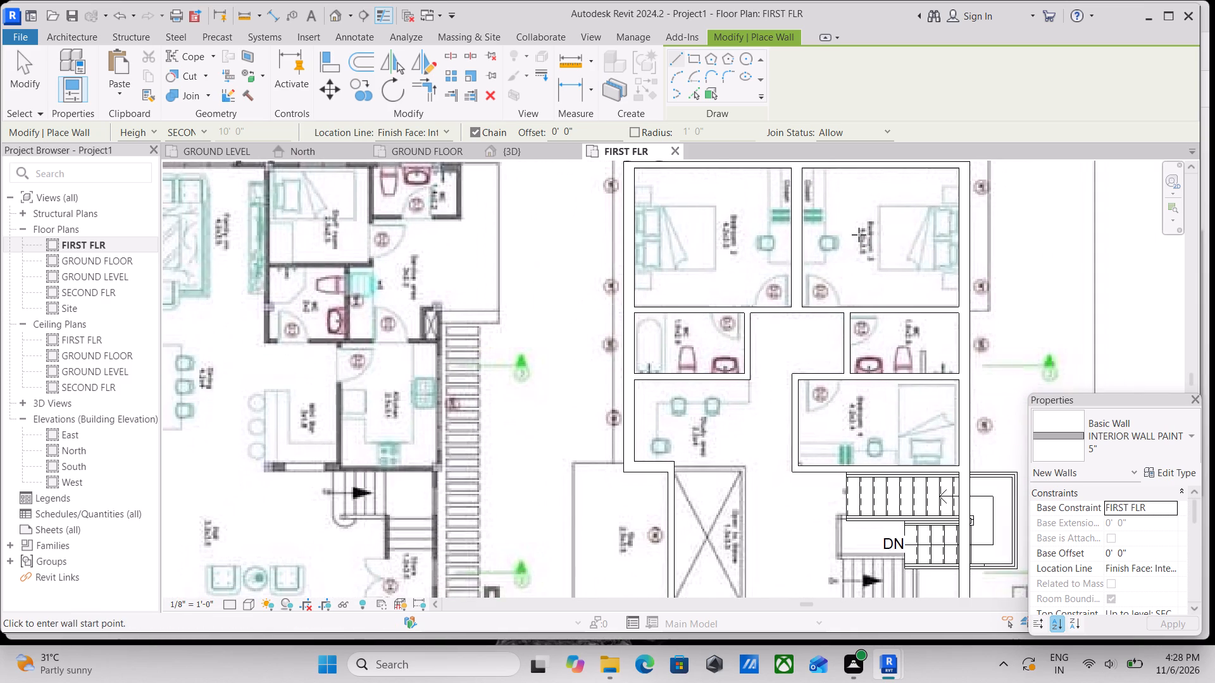
scroll(900, 267, "down", 1)
middle_click_drag(829, 400, 841, 282)
scroll(679, 443, "up", 2)
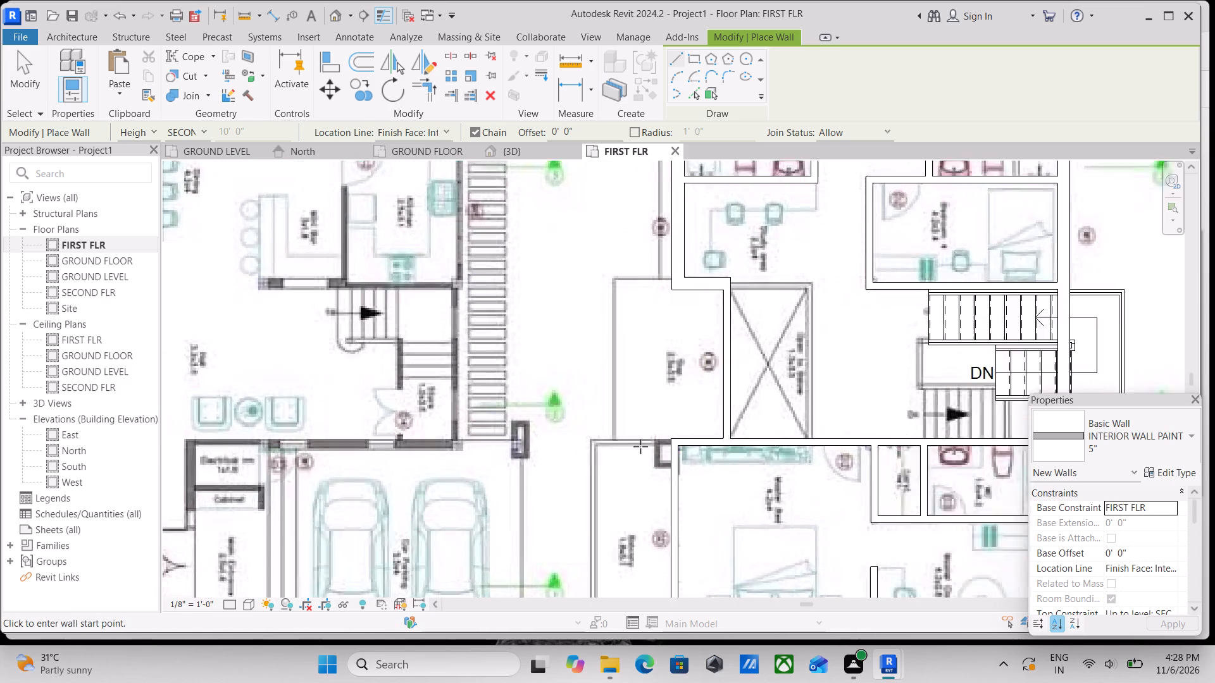
scroll(640, 446, "up", 2)
scroll(687, 354, "down", 4)
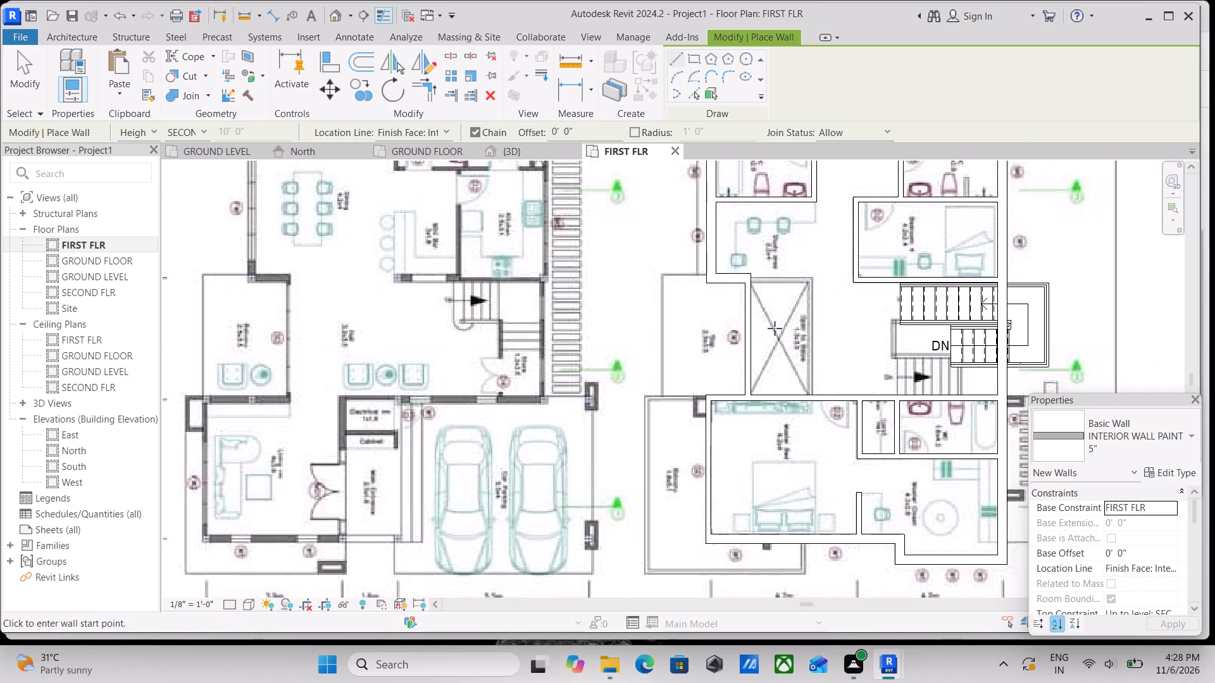
scroll(702, 305, "up", 4)
scroll(706, 309, "down", 4)
middle_click_drag(891, 307, 893, 281)
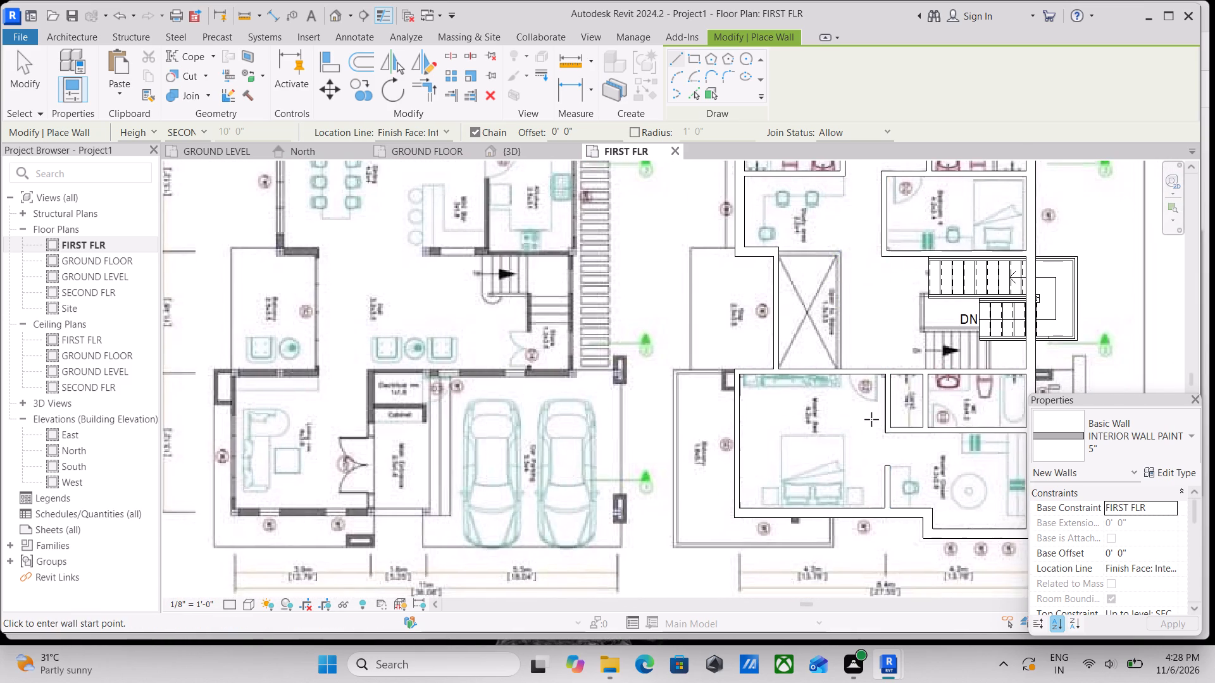
scroll(871, 419, "up", 3)
middle_click_drag(803, 410, 796, 315)
scroll(826, 351, "down", 1)
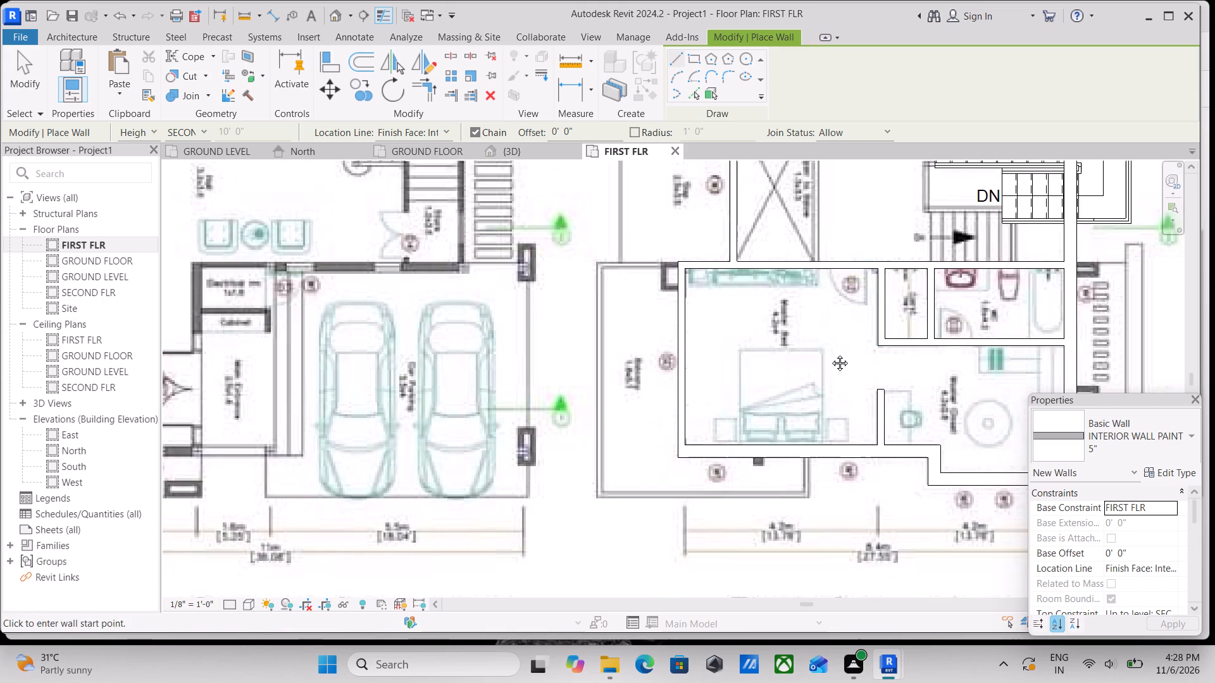
middle_click_drag(830, 354, 684, 323)
scroll(900, 373, "down", 1)
middle_click_drag(900, 373, 652, 467)
scroll(652, 467, "up", 1)
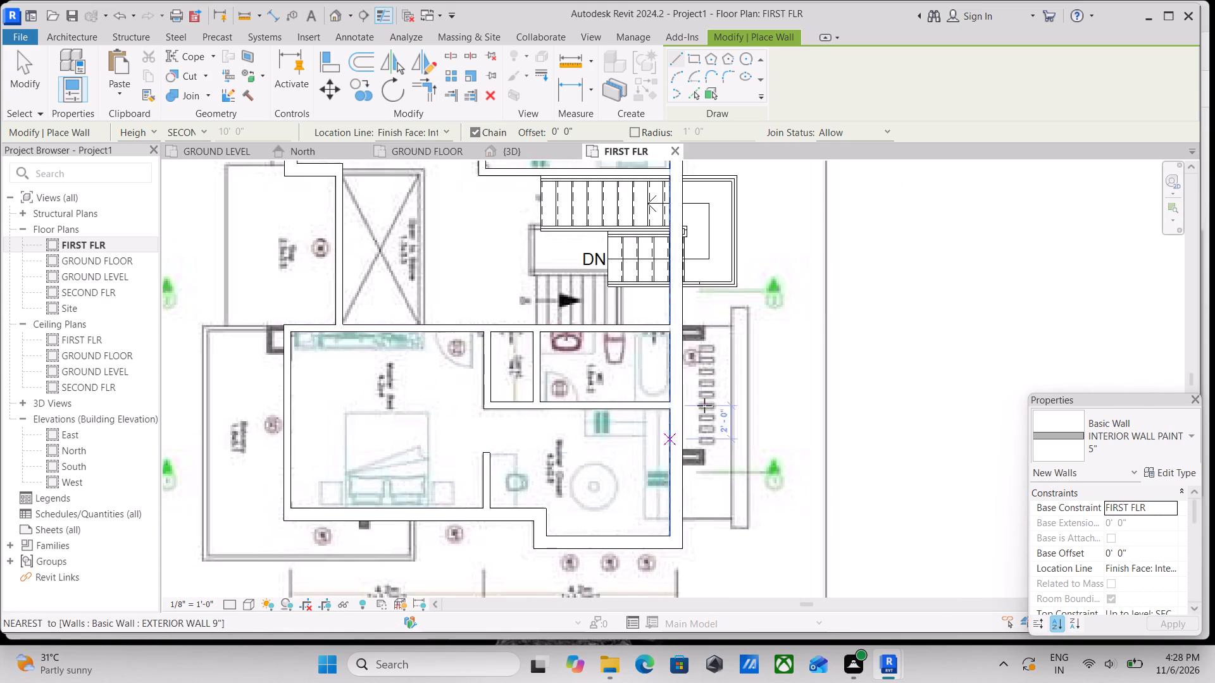
middle_click_drag(846, 317, 871, 415)
scroll(834, 323, "up", 1)
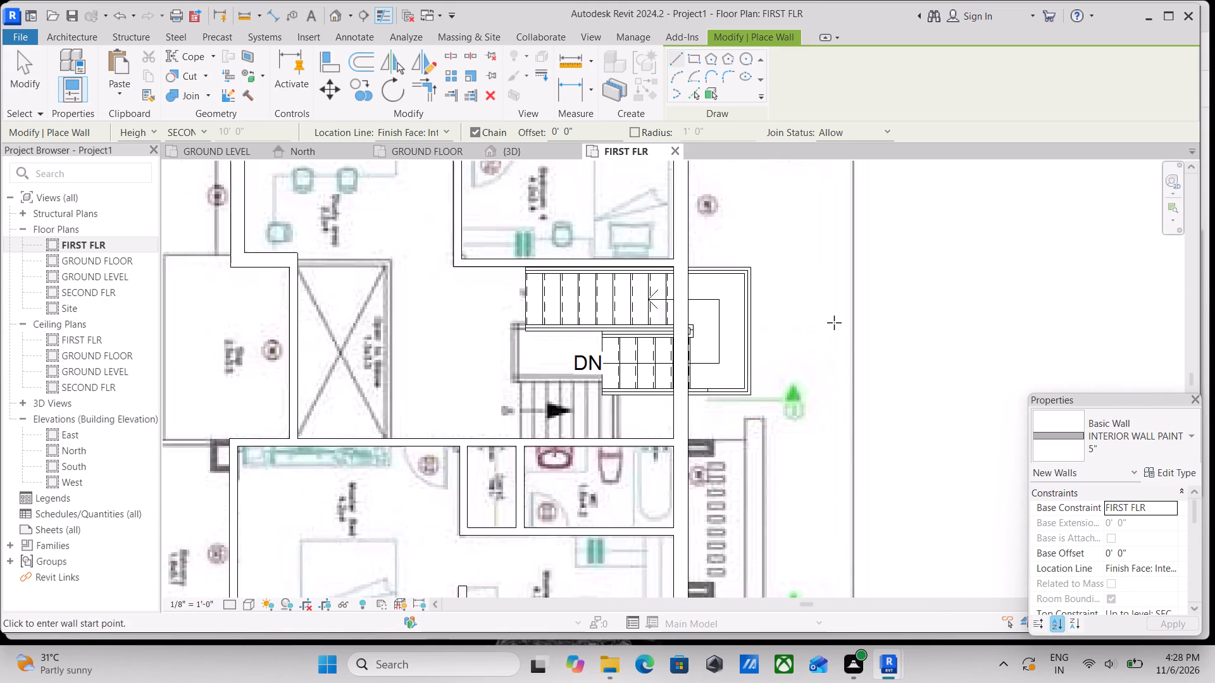
scroll(834, 323, "up", 2)
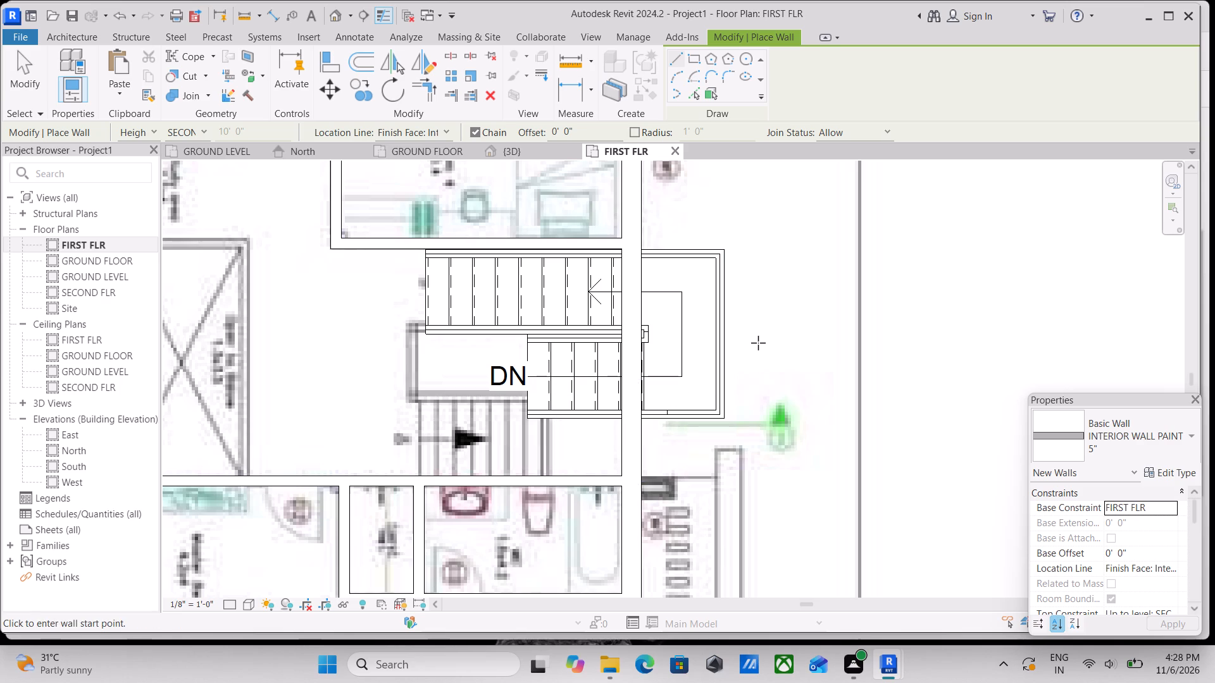
scroll(760, 342, "down", 2)
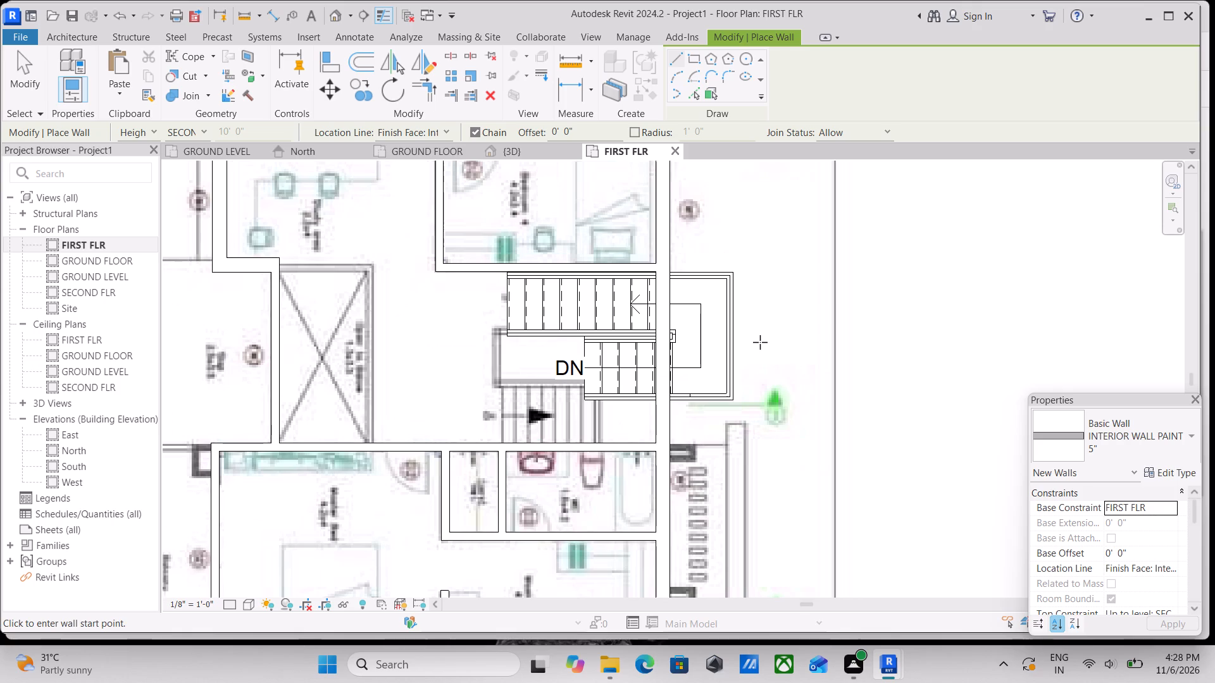
scroll(761, 342, "down", 3)
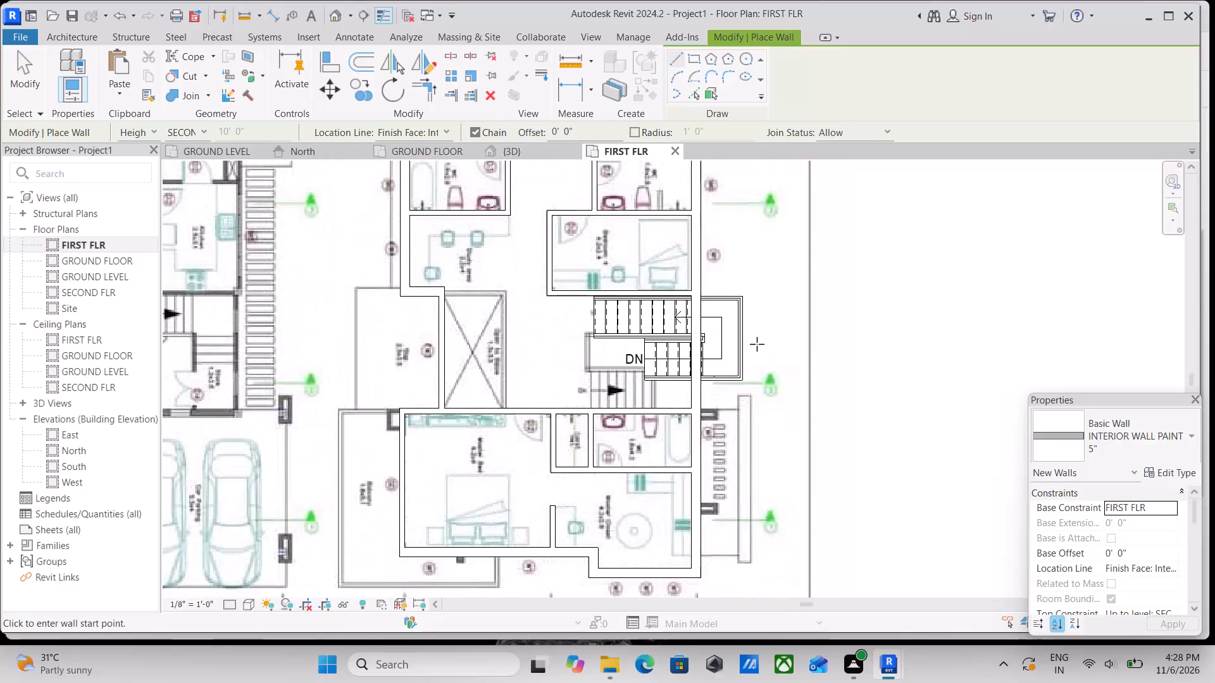
scroll(846, 338, "down", 2)
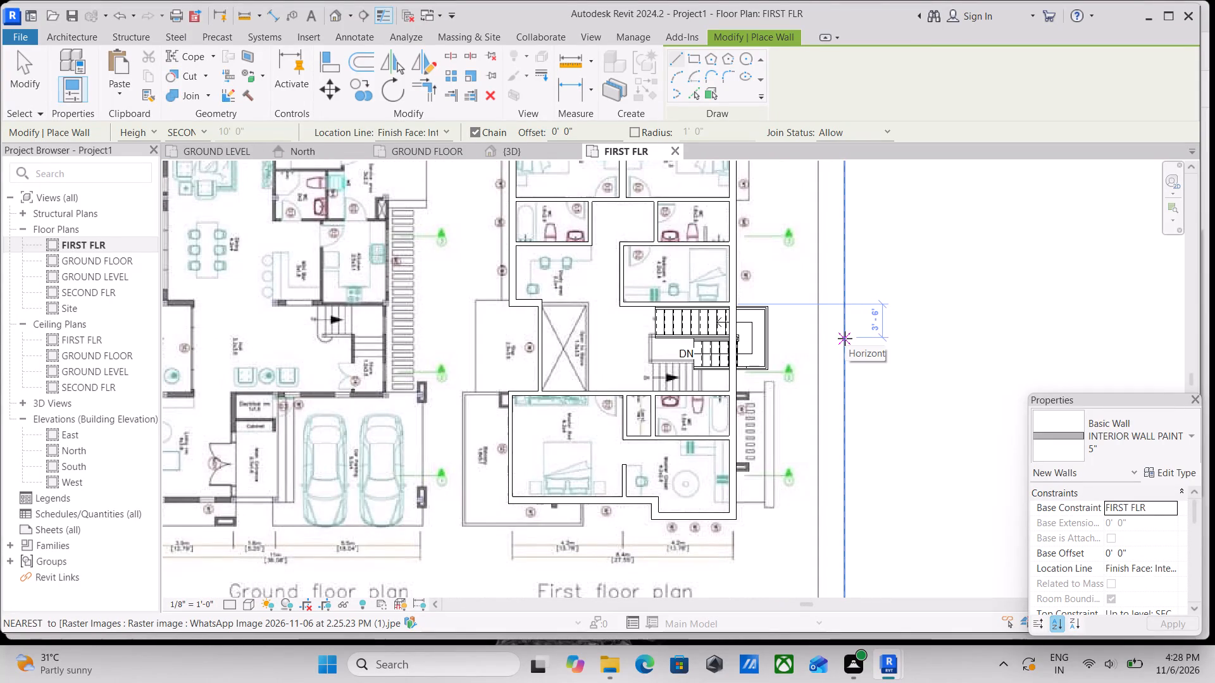
key("Escape")
key("Escape")
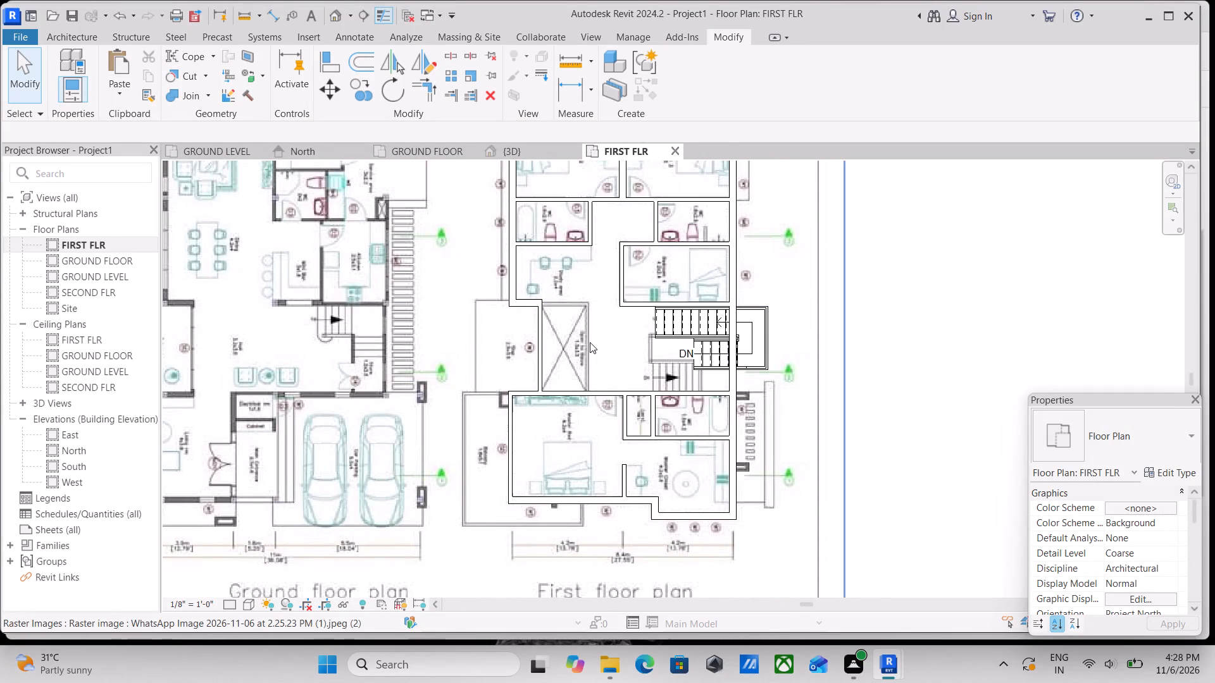
Examine the first floor plan from the upper bedrooms to the master suite and balcony for walls still missing.
scroll(590, 342, "down", 2)
middle_click_drag(590, 342, 727, 397)
scroll(721, 305, "up", 1)
scroll(825, 396, "up", 3)
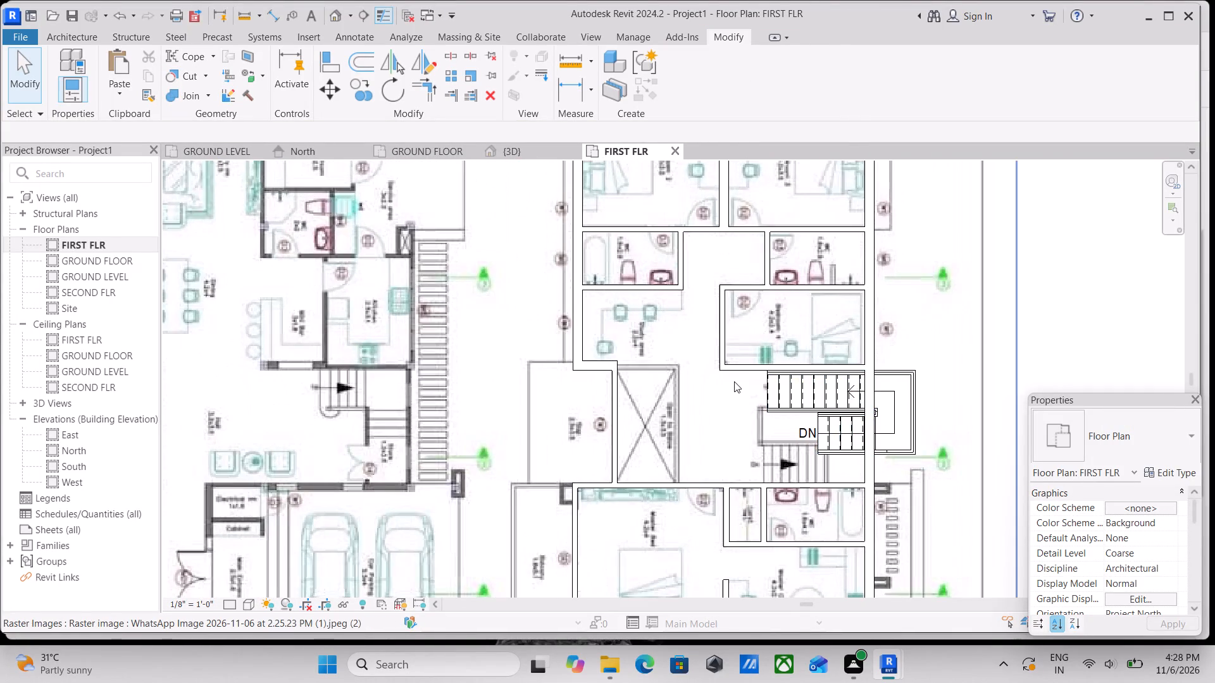
scroll(734, 381, "up", 2)
scroll(734, 381, "down", 2)
middle_click_drag(734, 381, 790, 452)
middle_click_drag(770, 348, 815, 422)
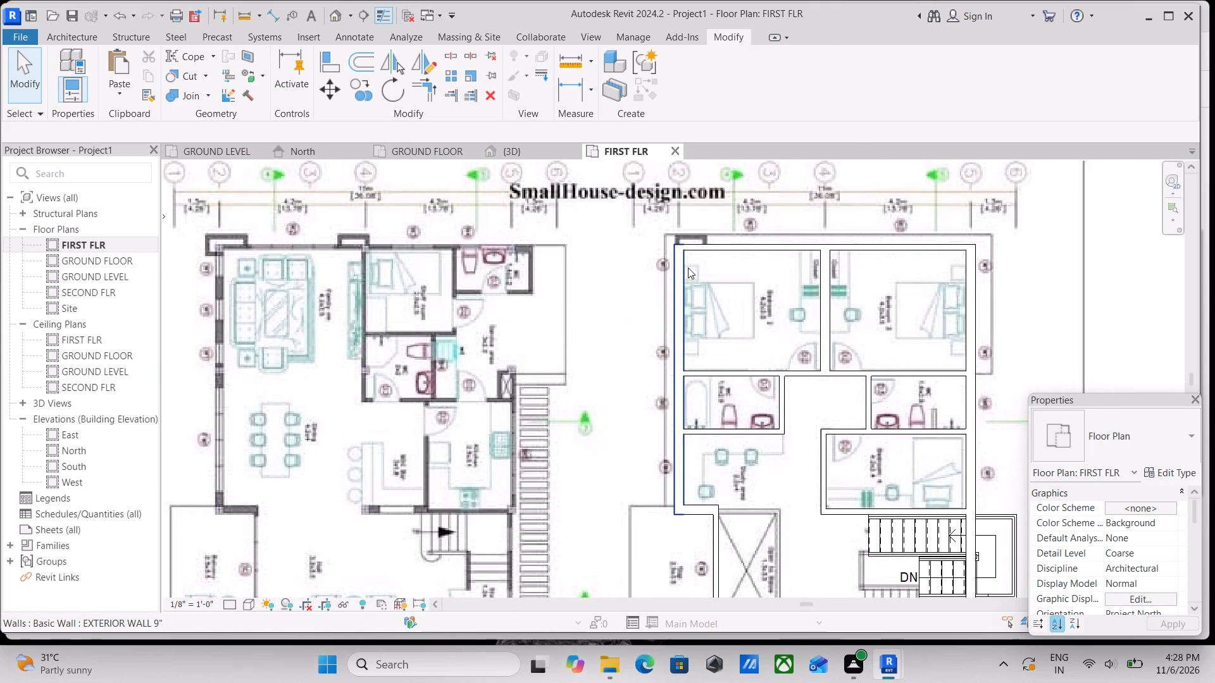
scroll(794, 253, "down", 2)
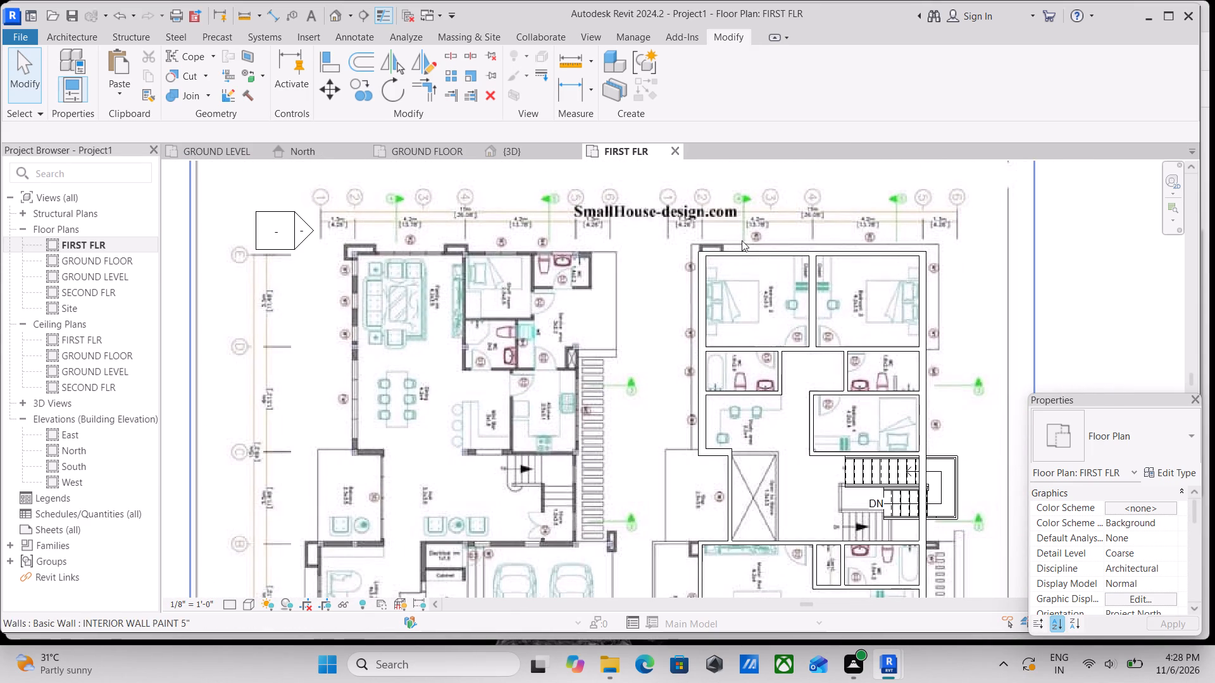
scroll(757, 288, "up", 3)
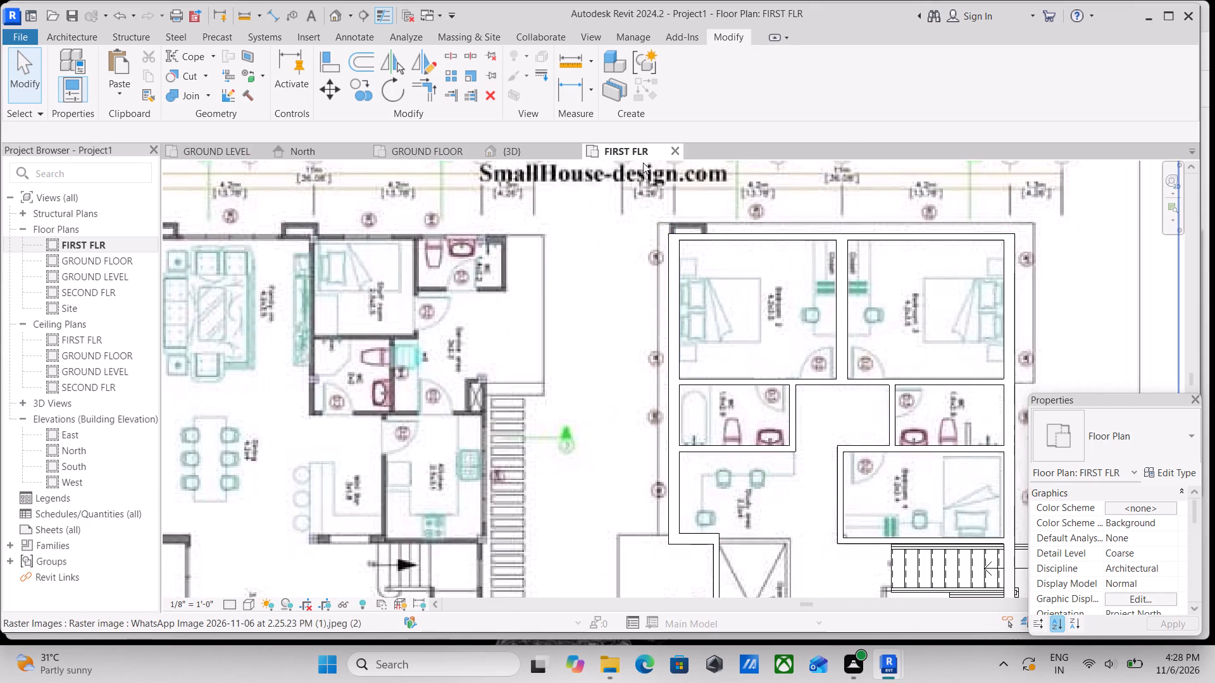
scroll(788, 294, "down", 2)
middle_click_drag(788, 294, 787, 222)
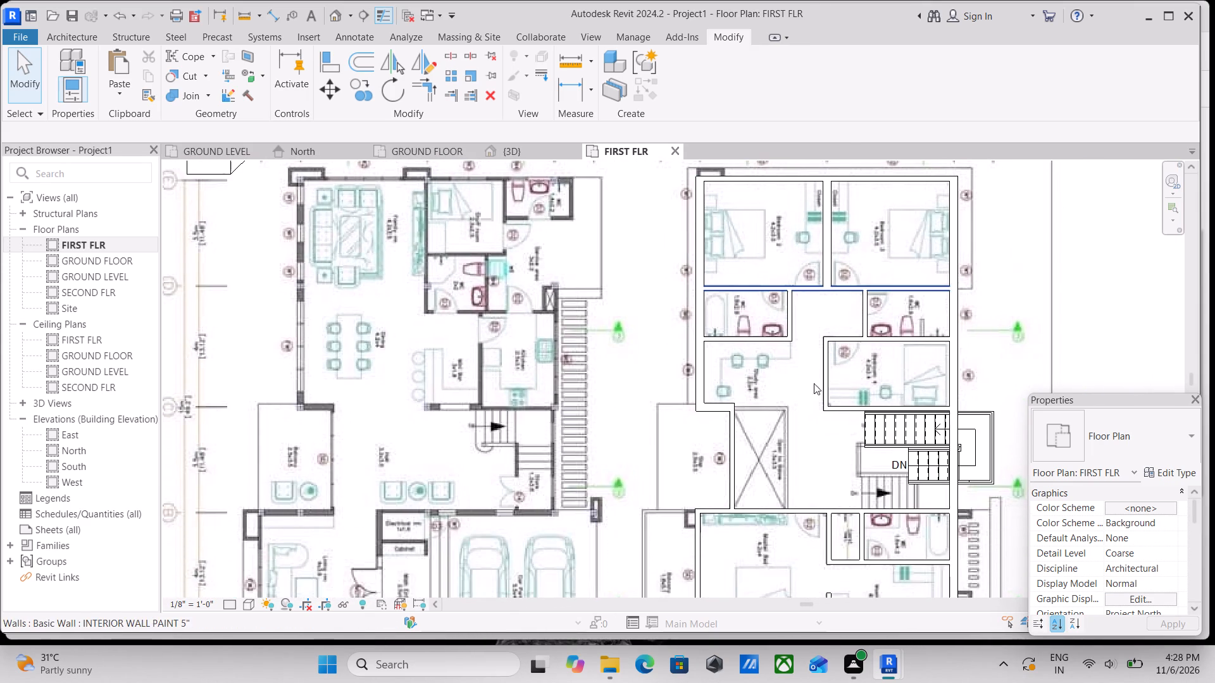
middle_click_drag(814, 409, 807, 309)
middle_click_drag(795, 414, 799, 356)
scroll(706, 426, "up", 2)
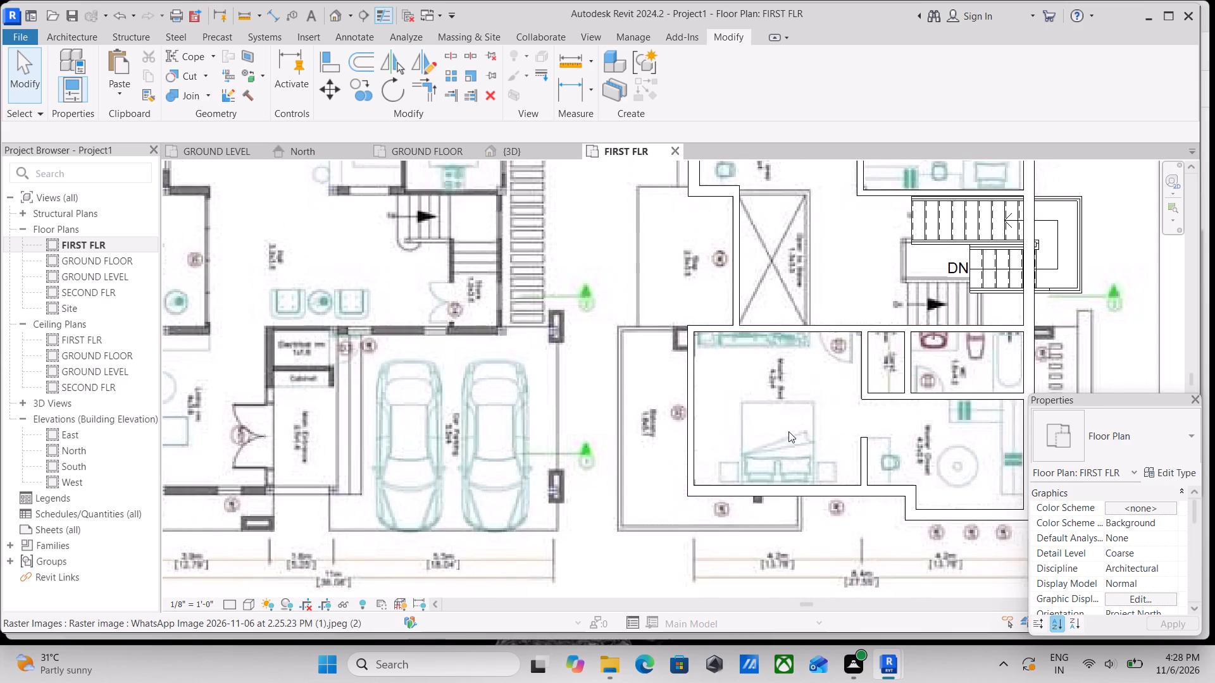
middle_click_drag(788, 431, 680, 356)
scroll(856, 428, "up", 2)
middle_click_drag(782, 400, 809, 424)
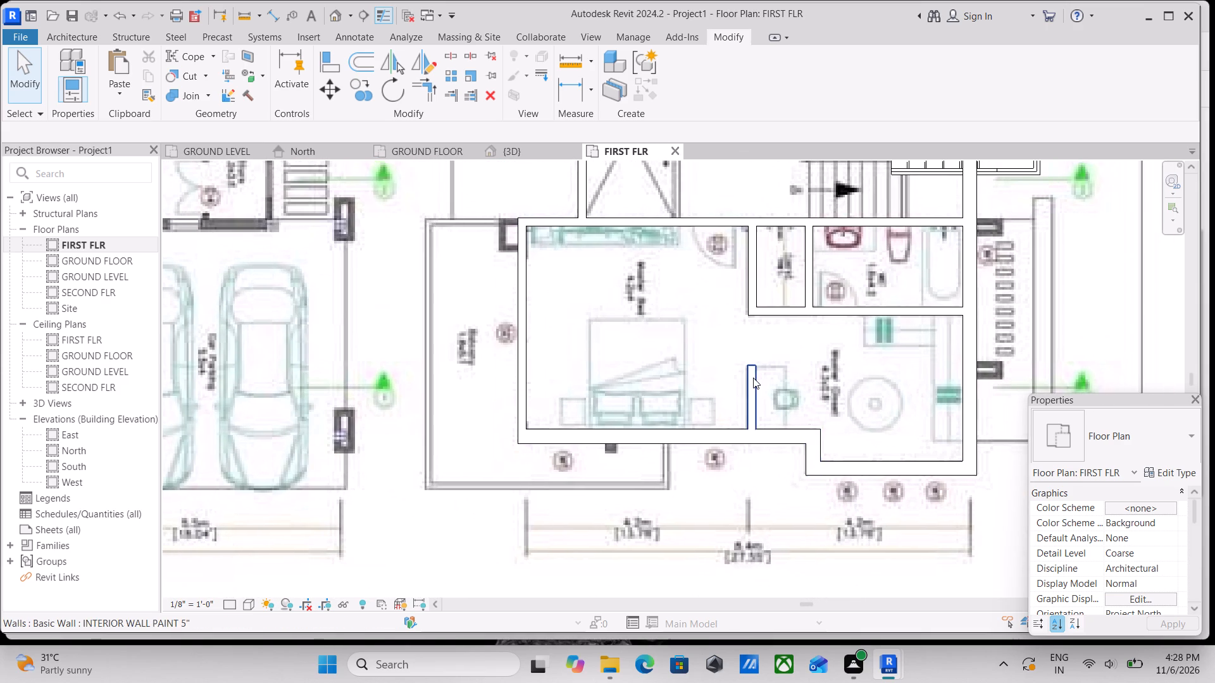
middle_click_drag(752, 376, 840, 449)
middle_click_drag(761, 352, 819, 417)
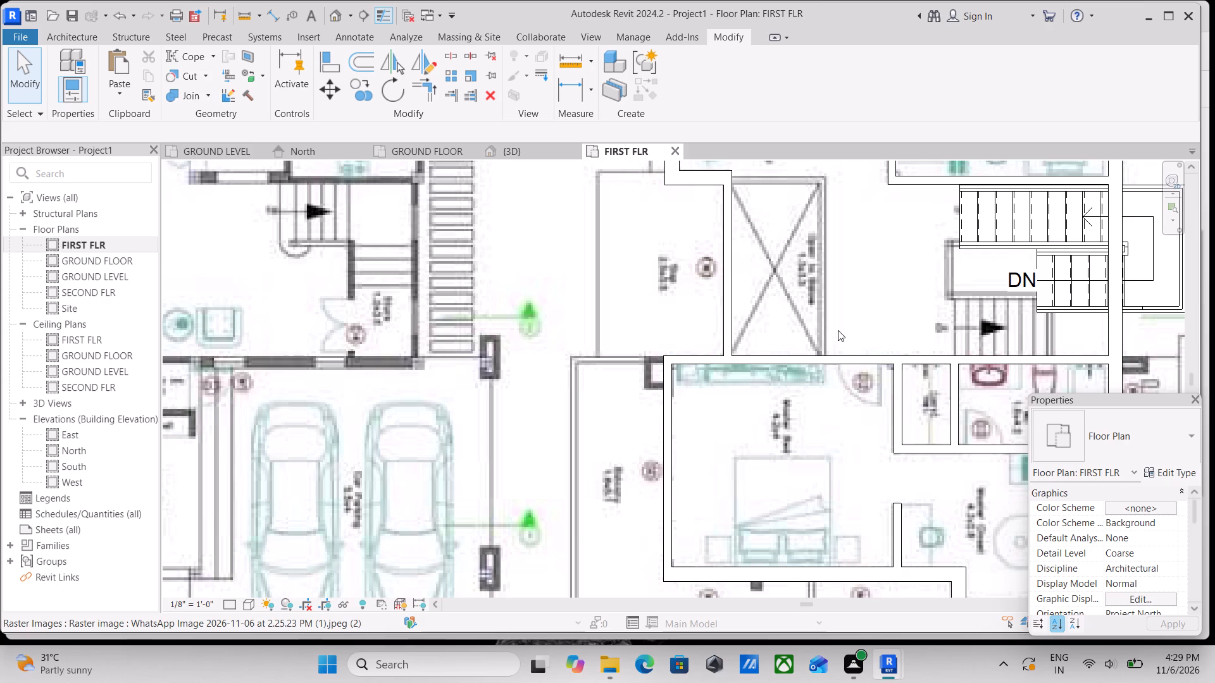
scroll(558, 341, "up", 1)
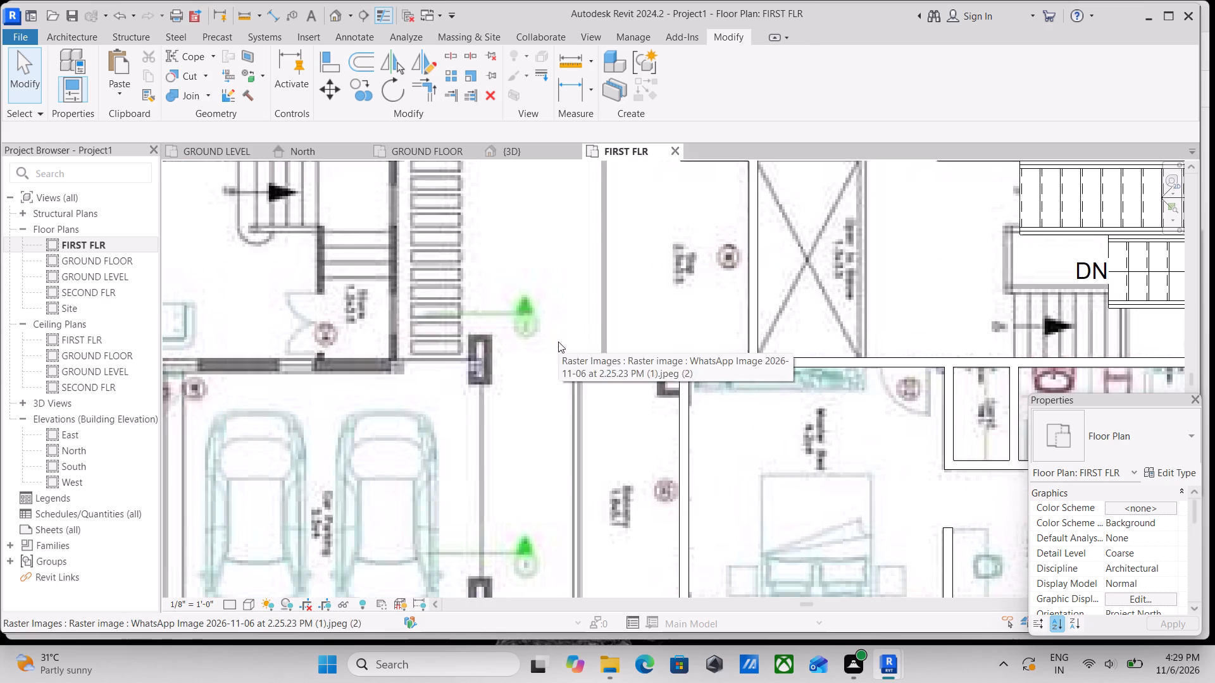
scroll(632, 311, "down", 4)
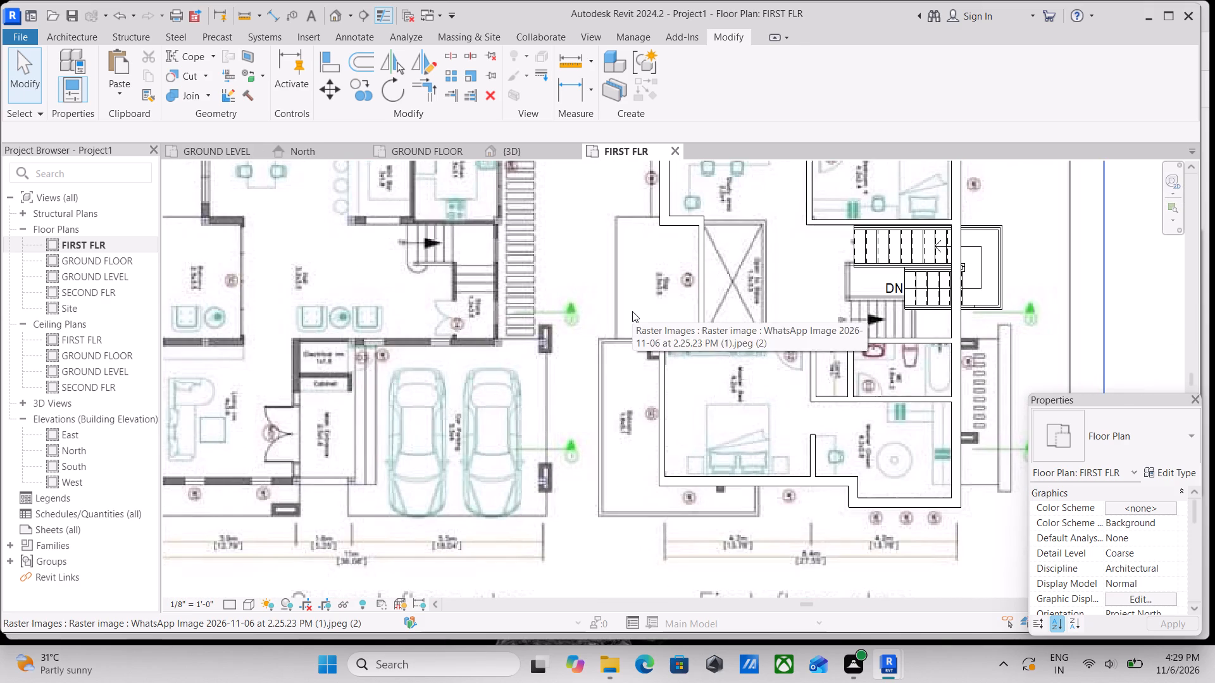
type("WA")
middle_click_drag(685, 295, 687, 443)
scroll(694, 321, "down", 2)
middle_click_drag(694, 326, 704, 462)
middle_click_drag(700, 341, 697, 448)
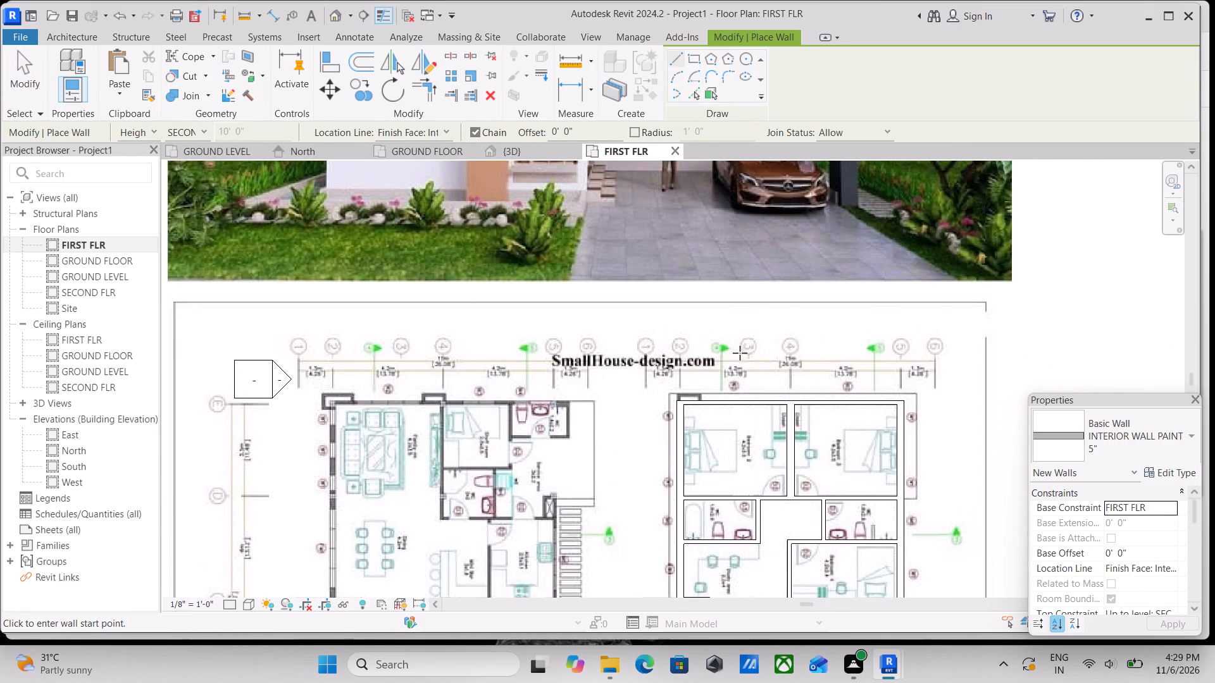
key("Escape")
Inspect the traced first floor layout once more, comparing the study area, void, stair and master suite walls with the image.
scroll(752, 423, "up", 4)
middle_click_drag(744, 379, 663, 290)
scroll(664, 370, "down", 2)
middle_click_drag(659, 335, 661, 266)
middle_click_drag(678, 428, 685, 326)
scroll(685, 324, "up", 1)
scroll(685, 321, "down", 2)
middle_click_drag(685, 321, 701, 284)
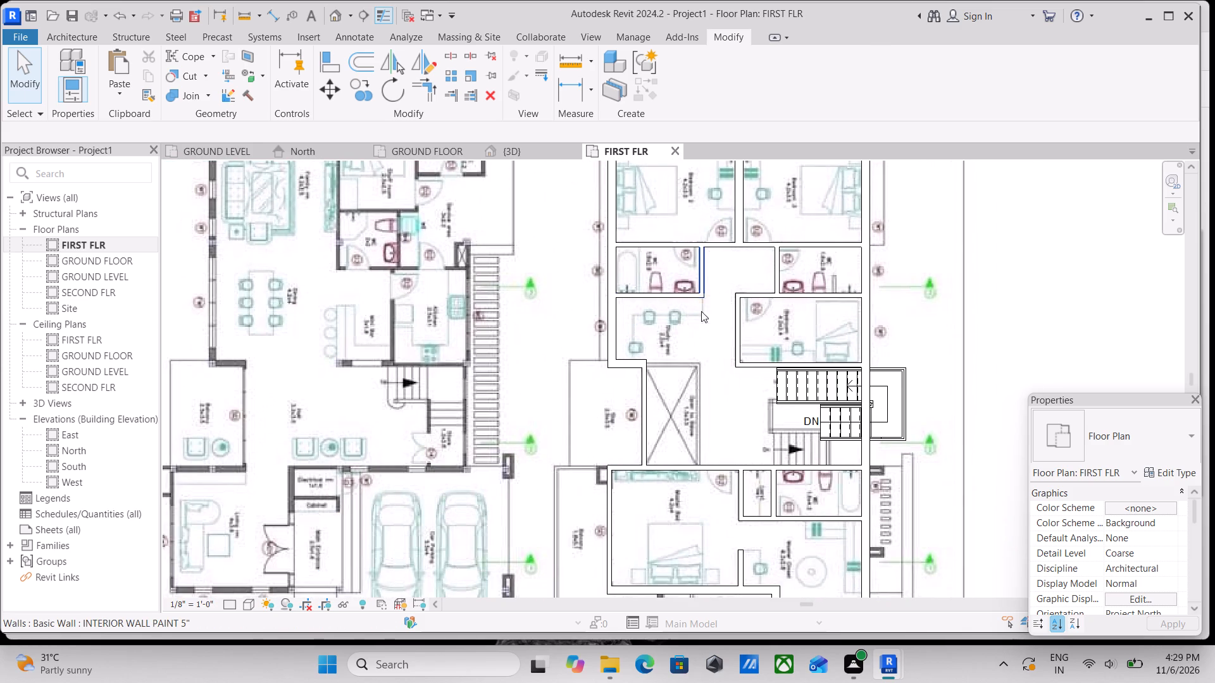
scroll(744, 431, "up", 1)
scroll(795, 434, "up", 3)
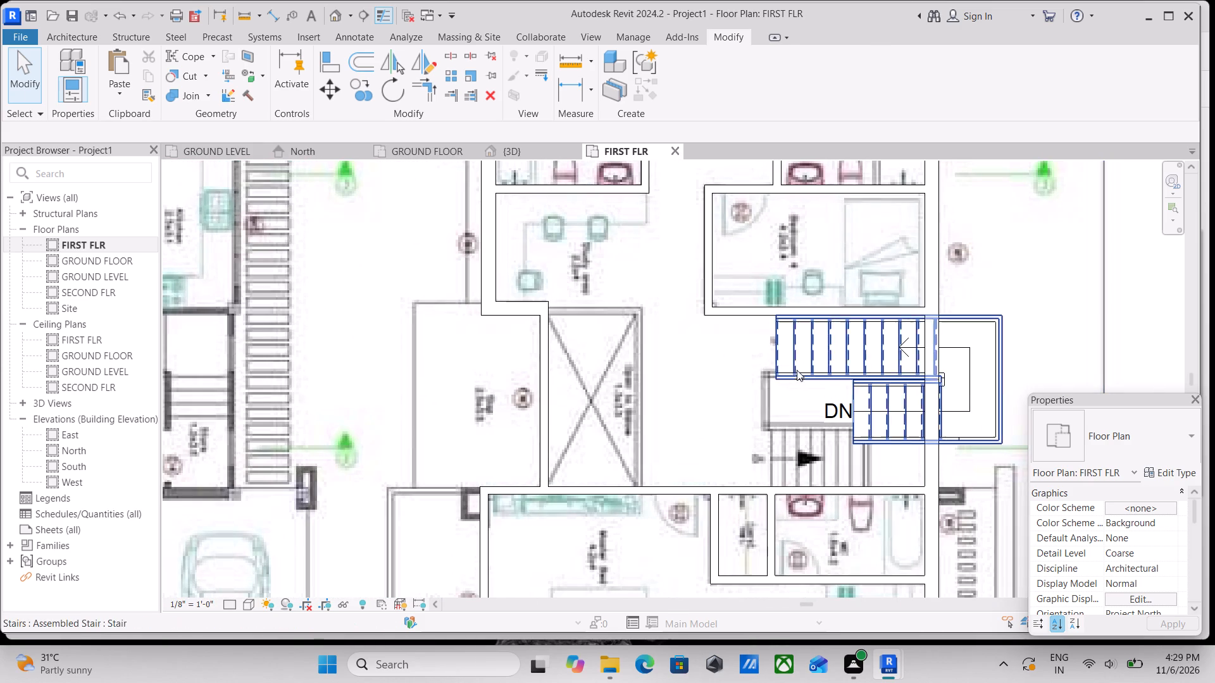
scroll(790, 452, "down", 1)
middle_click_drag(788, 451, 802, 383)
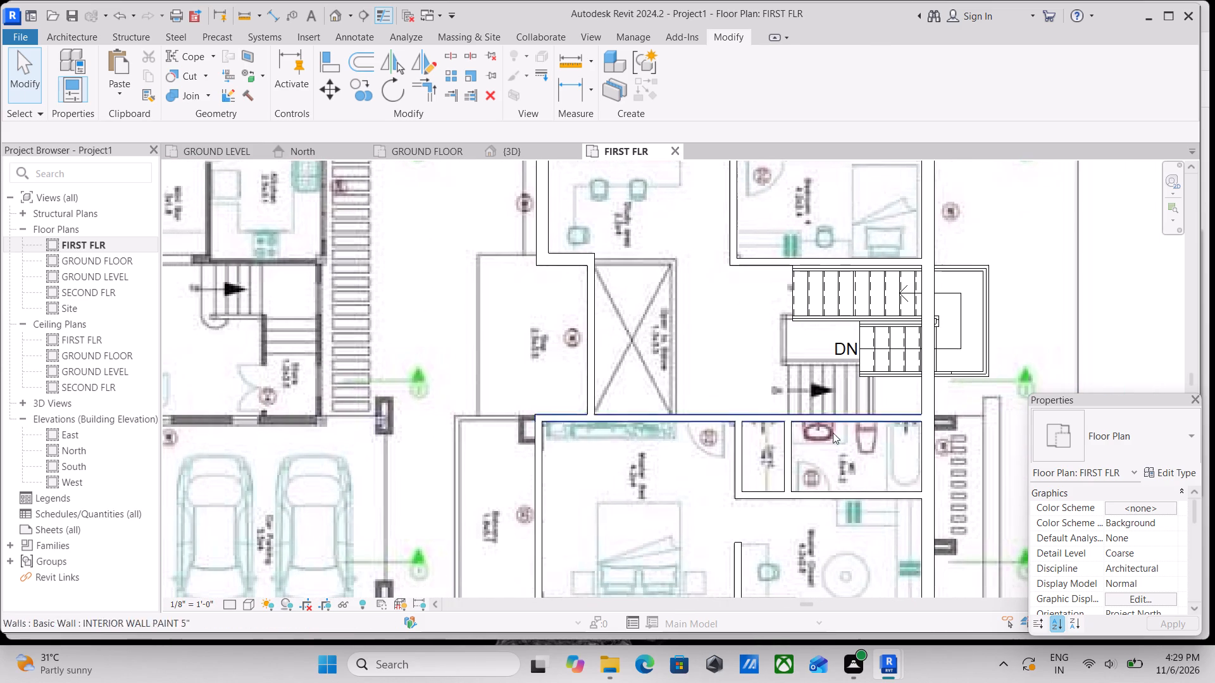
middle_click_drag(864, 474, 820, 410)
middle_click_drag(877, 422, 888, 388)
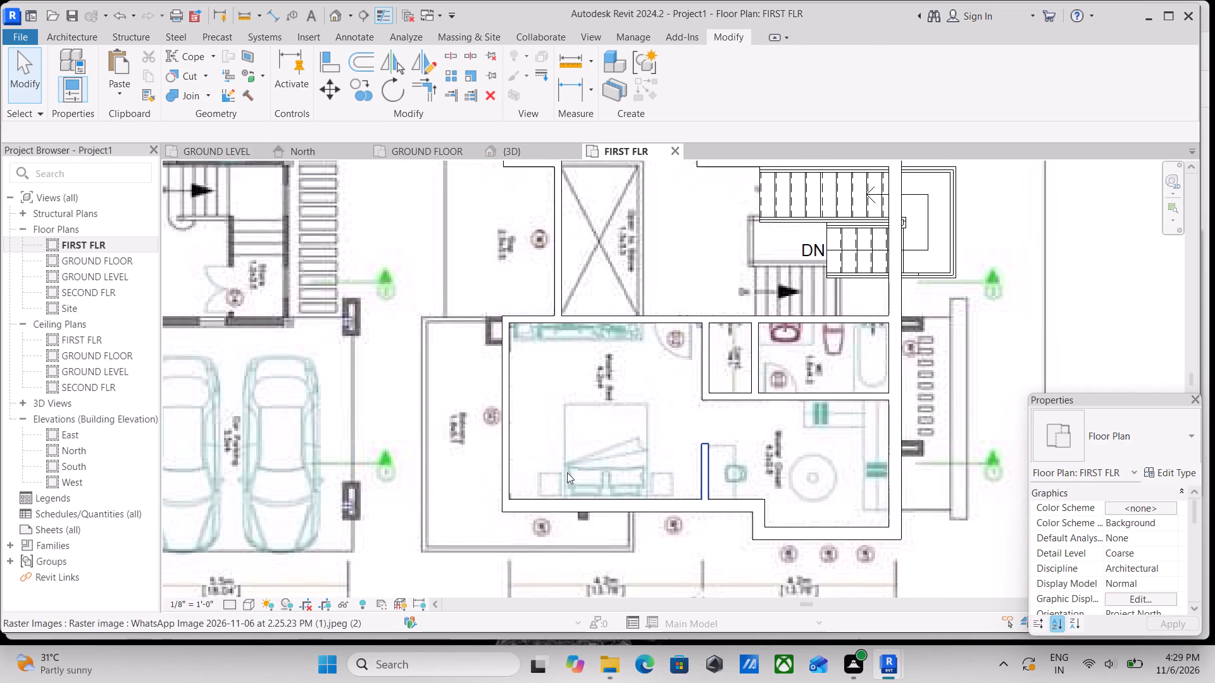
middle_click_drag(521, 433, 544, 464)
middle_click_drag(580, 444, 617, 341)
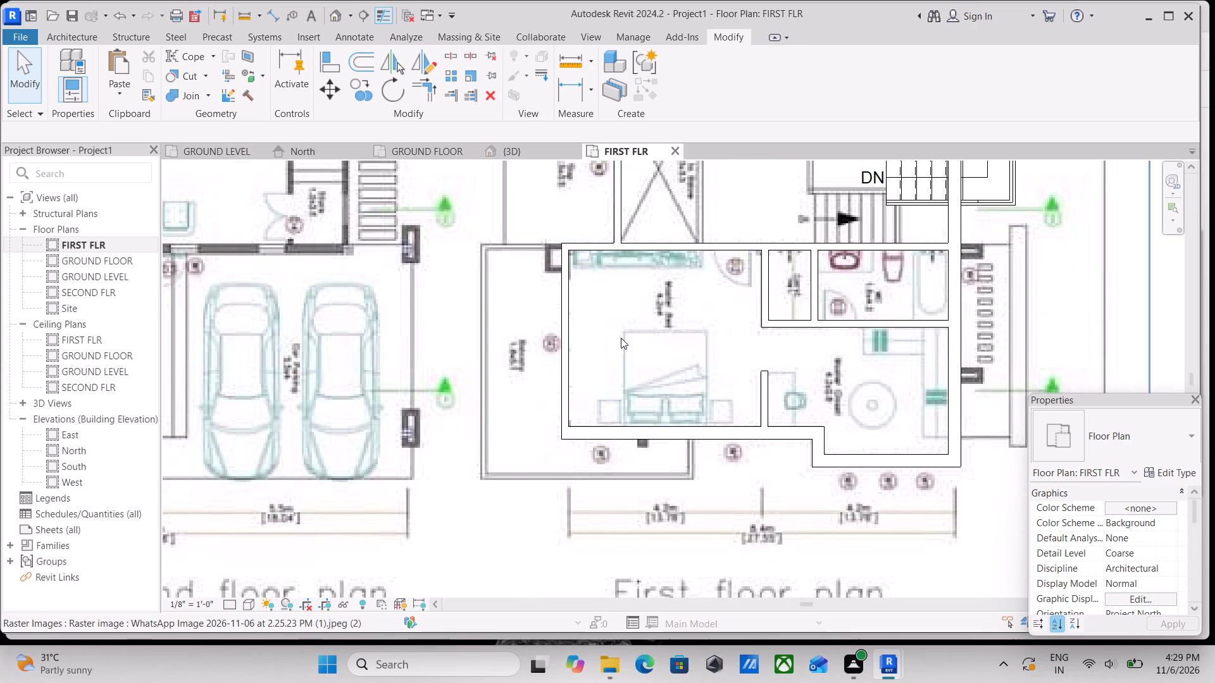
scroll(621, 338, "down", 1)
middle_click_drag(621, 338, 630, 470)
middle_click_drag(663, 317, 638, 433)
middle_click_drag(607, 289, 623, 385)
middle_click_drag(624, 479, 614, 408)
scroll(635, 408, "up", 3)
scroll(606, 357, "down", 1)
middle_click(606, 357)
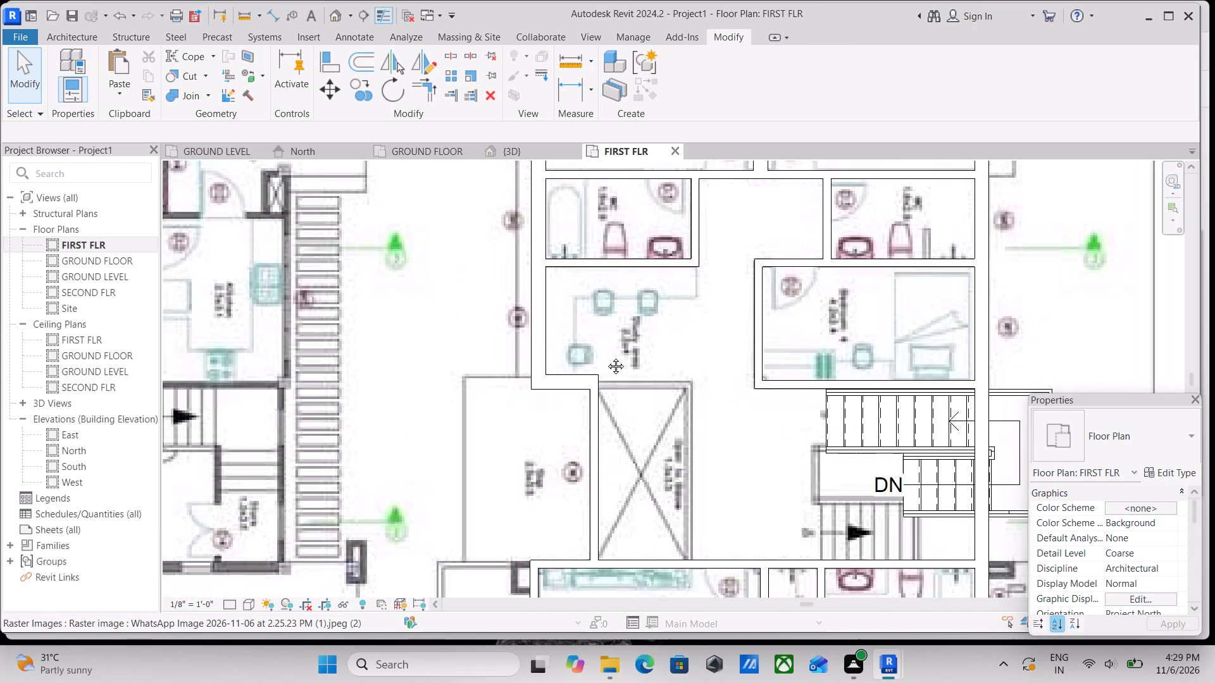
scroll(606, 357, "down", 2)
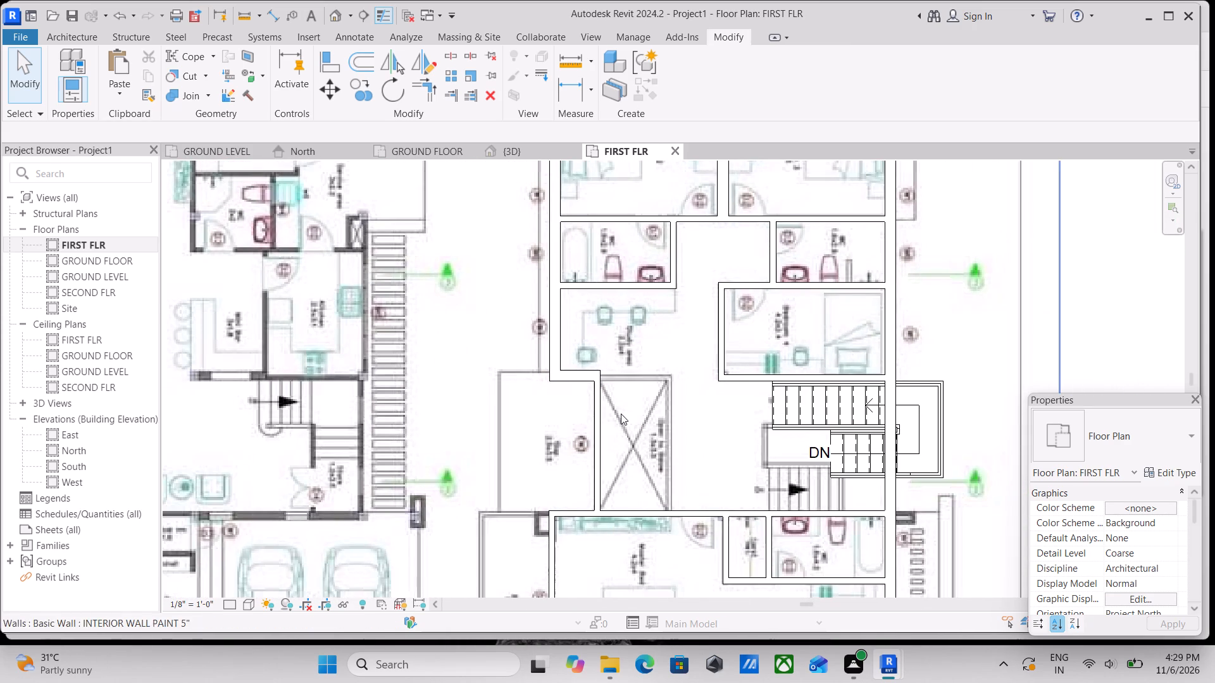
scroll(621, 414, "down", 3)
middle_click_drag(622, 414, 644, 457)
middle_click_drag(632, 483, 600, 424)
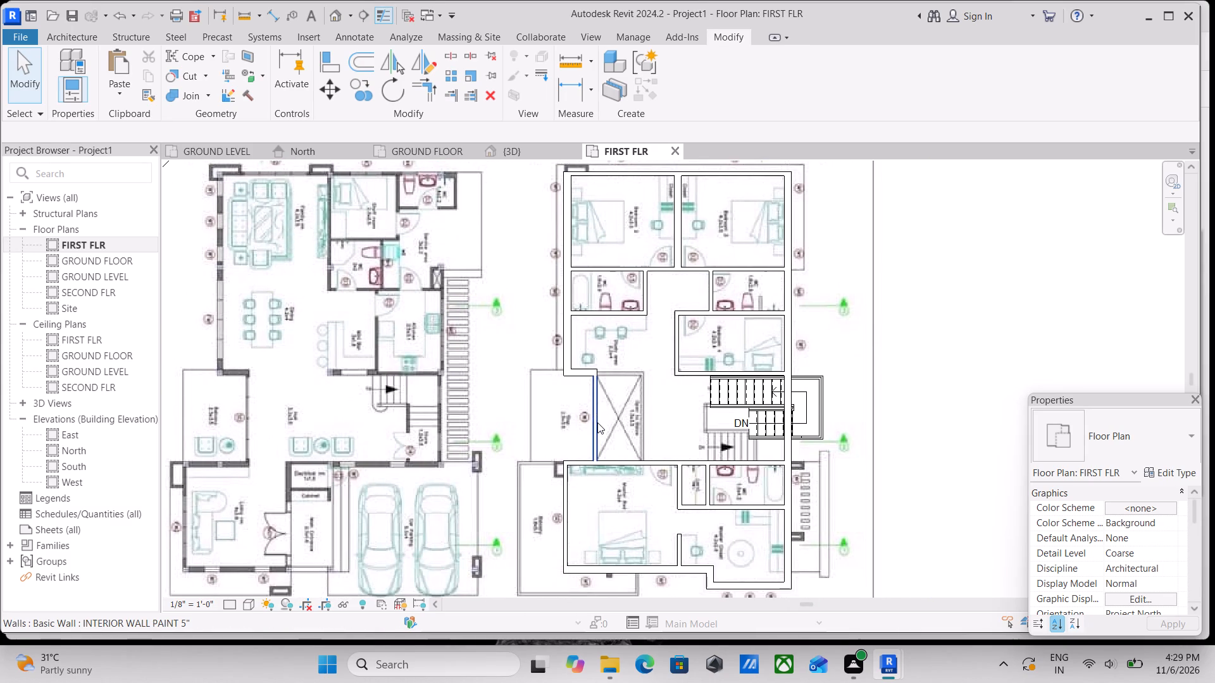
Change the interior wall along the outer side of the Open to Below void to the Curtain Wall Storefront type.
left_click(597, 422)
scroll(569, 515, "down", 1)
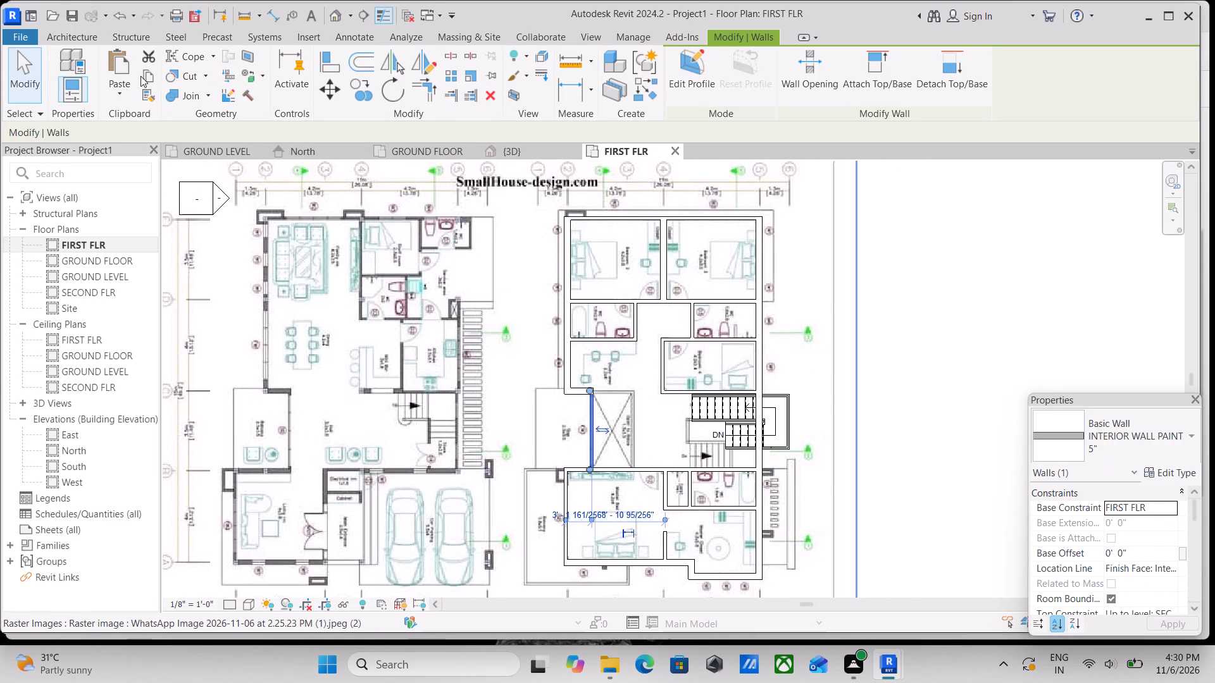
left_click(1178, 431)
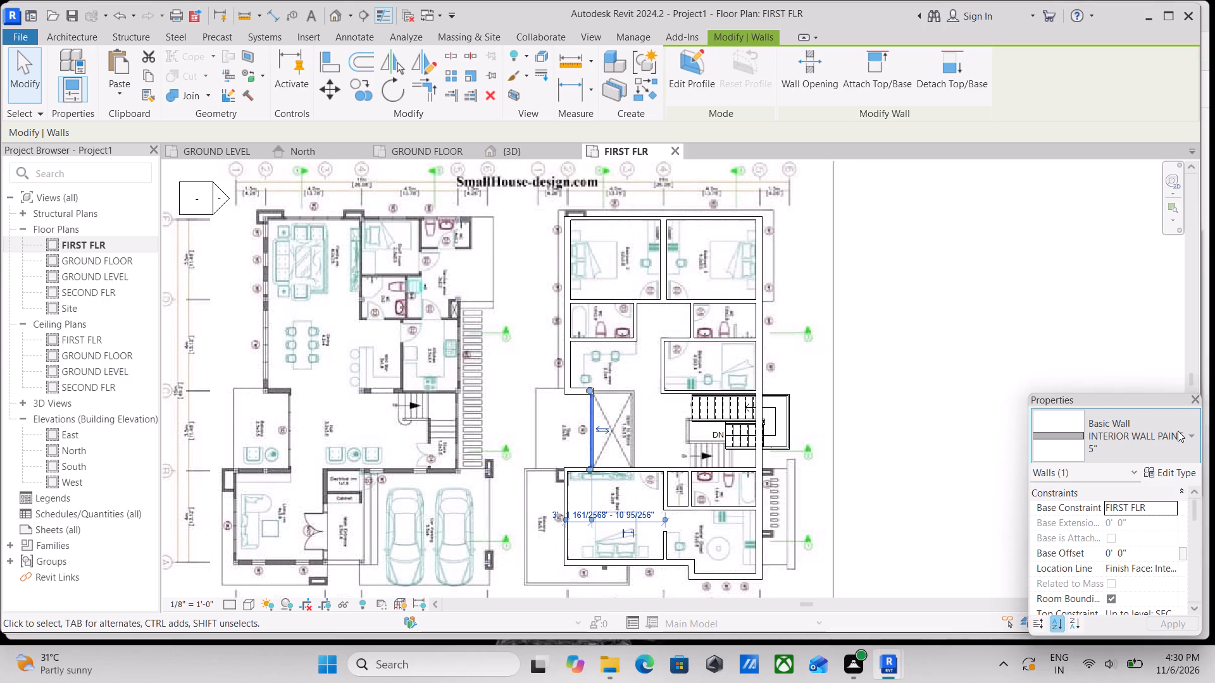
left_click(1063, 251)
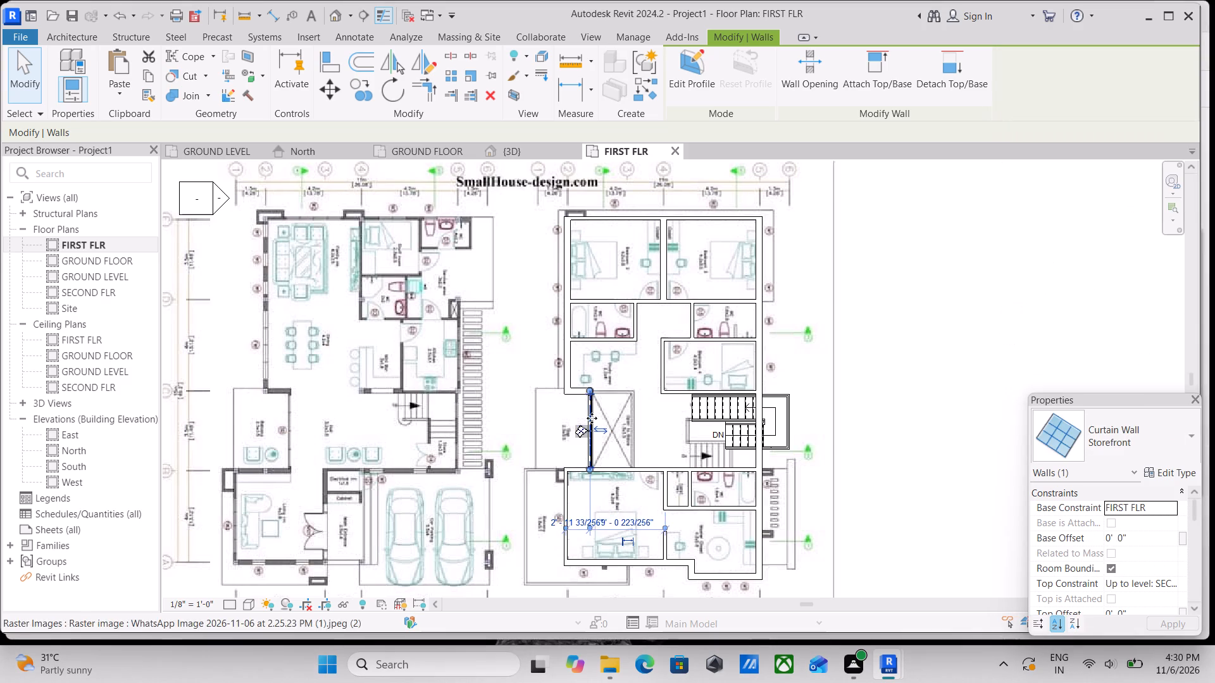
scroll(592, 418, "up", 3)
middle_click_drag(589, 415, 620, 302)
middle_click_drag(595, 491, 641, 382)
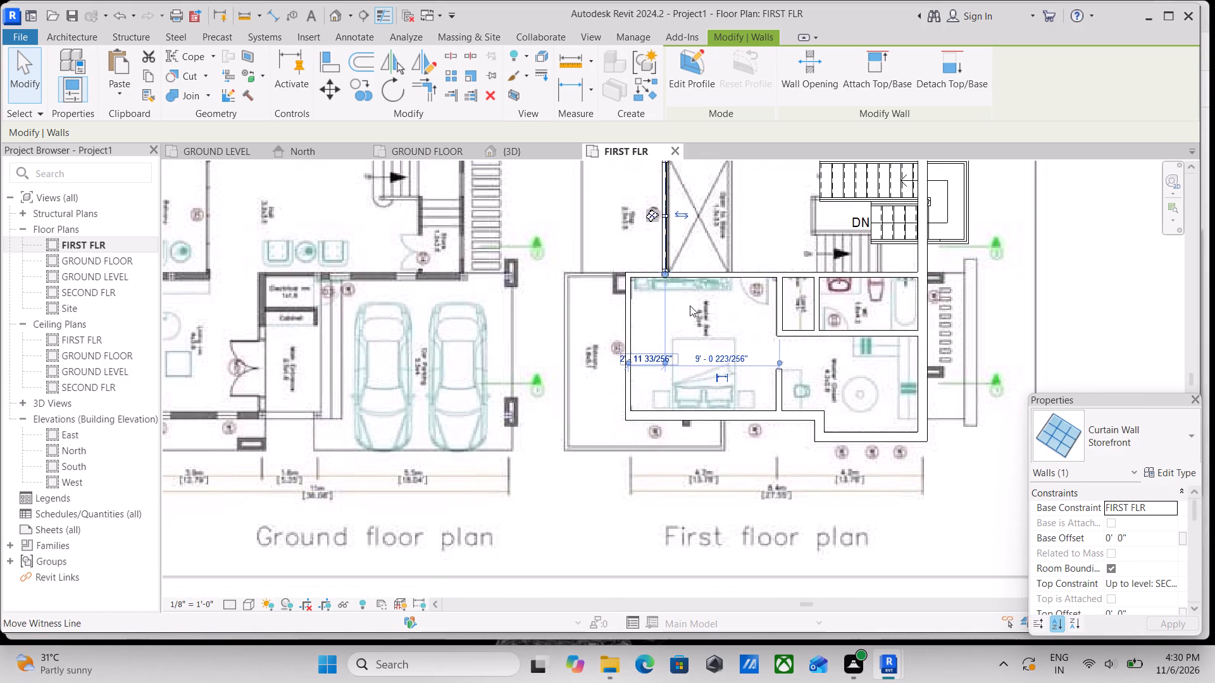
key("Escape")
Change the master bedroom's balcony-side wall to the Curtain Wall Storefront type, unjoining the elements that cannot stay joined.
scroll(660, 341, "up", 2)
left_click(620, 345)
scroll(573, 469, "up", 1)
middle_click_drag(595, 374, 510, 407)
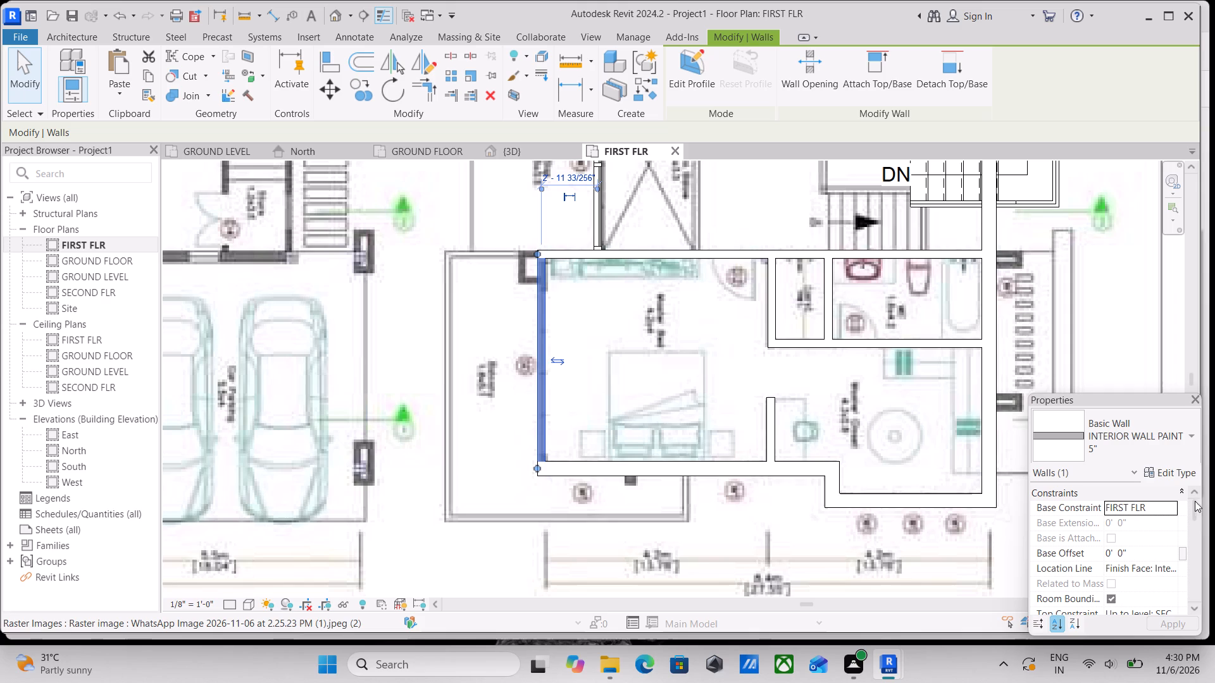
left_click(1191, 446)
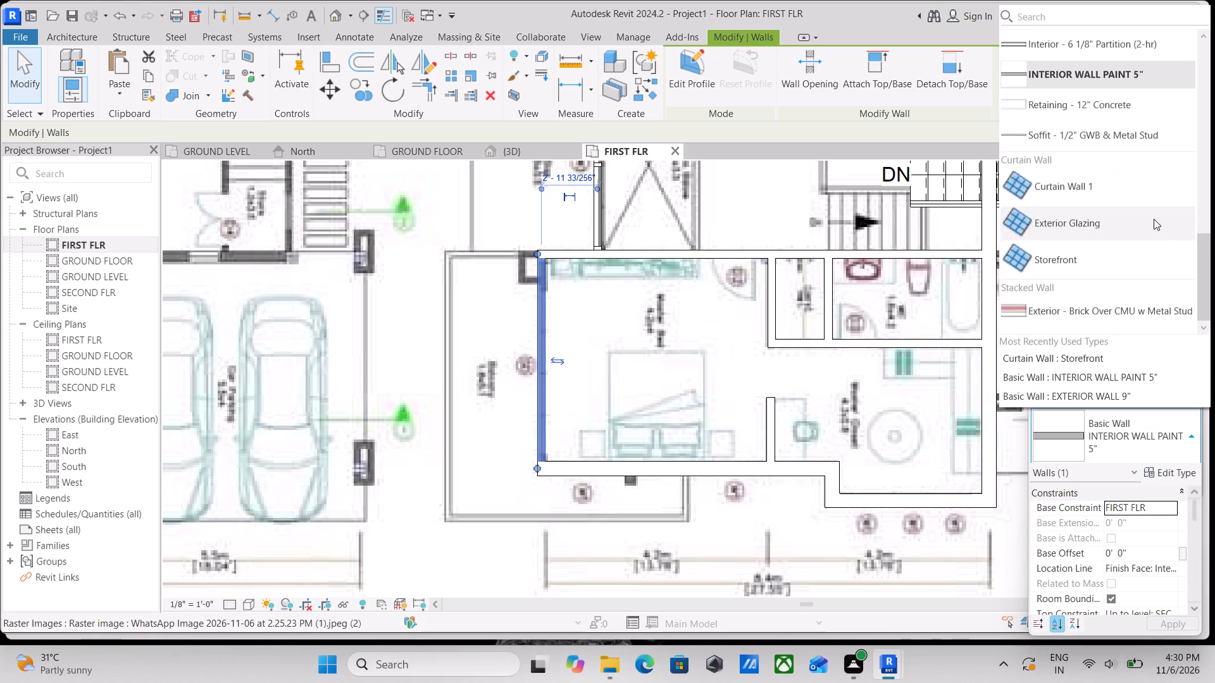
left_click(1105, 262)
scroll(507, 473, "down", 1)
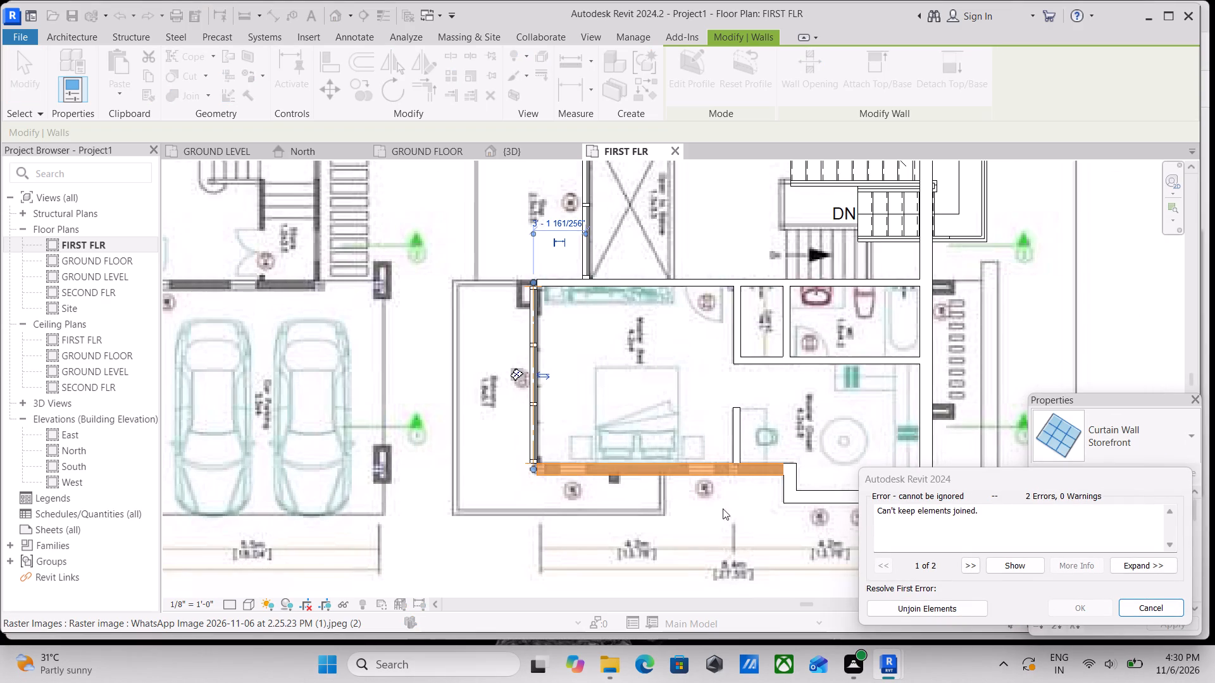
left_click(908, 608)
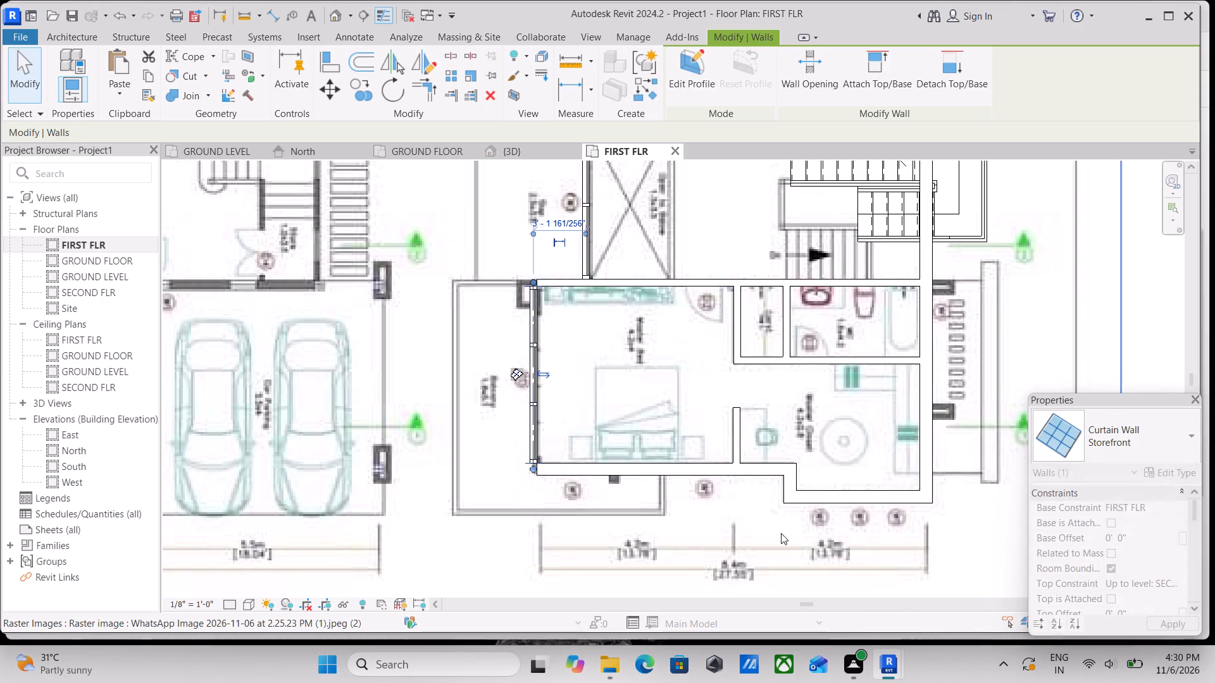
scroll(524, 444, "up", 2)
key("Escape")
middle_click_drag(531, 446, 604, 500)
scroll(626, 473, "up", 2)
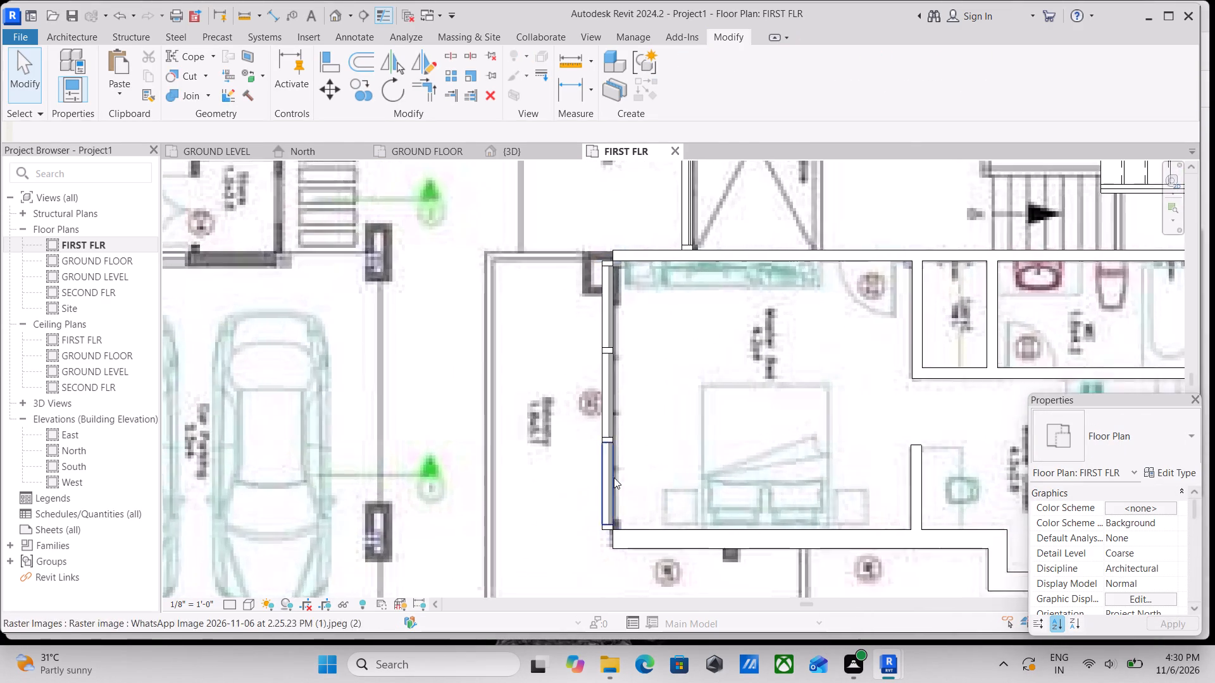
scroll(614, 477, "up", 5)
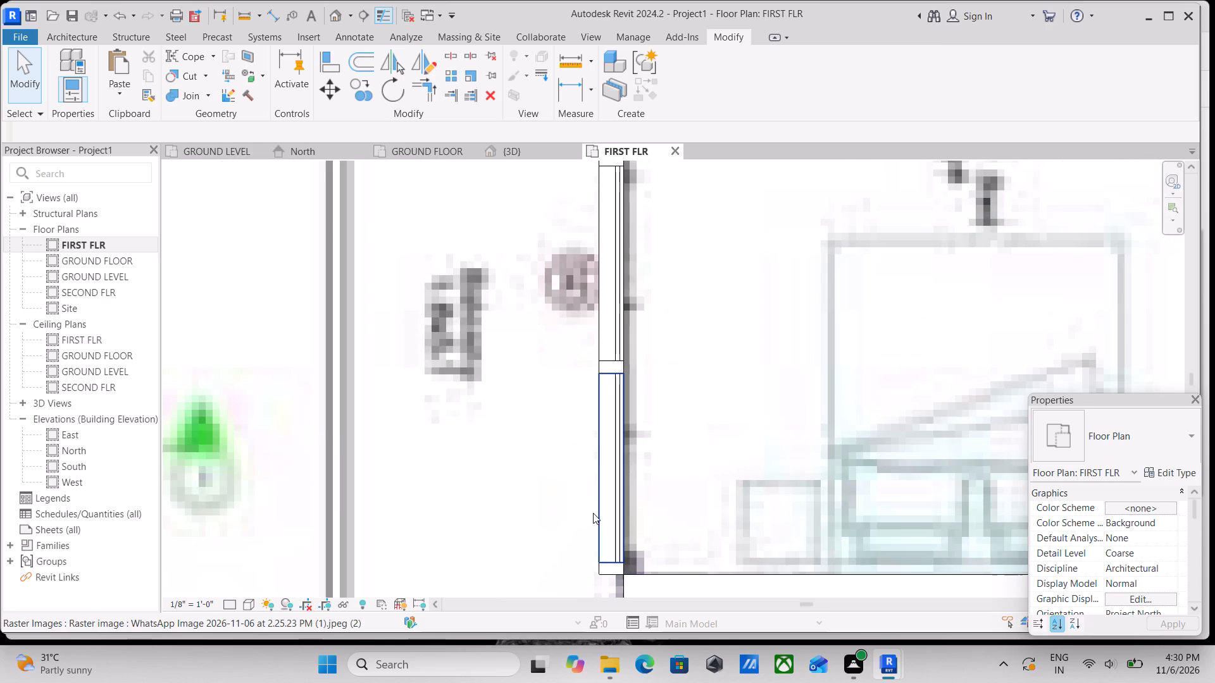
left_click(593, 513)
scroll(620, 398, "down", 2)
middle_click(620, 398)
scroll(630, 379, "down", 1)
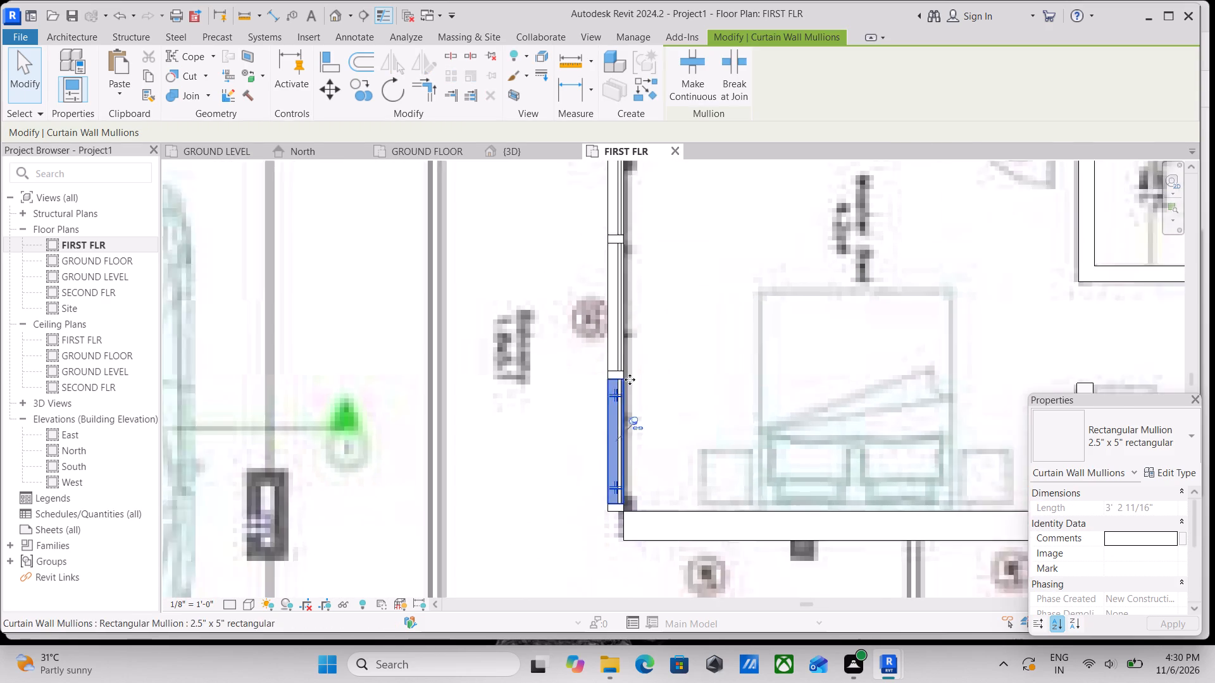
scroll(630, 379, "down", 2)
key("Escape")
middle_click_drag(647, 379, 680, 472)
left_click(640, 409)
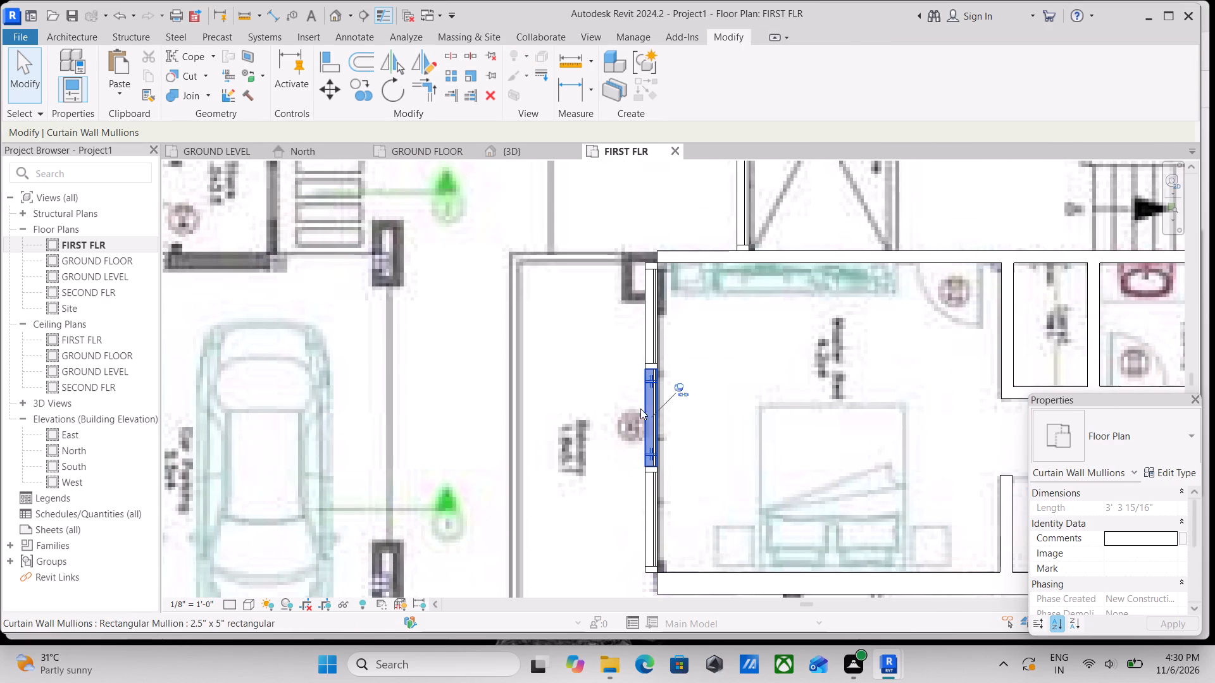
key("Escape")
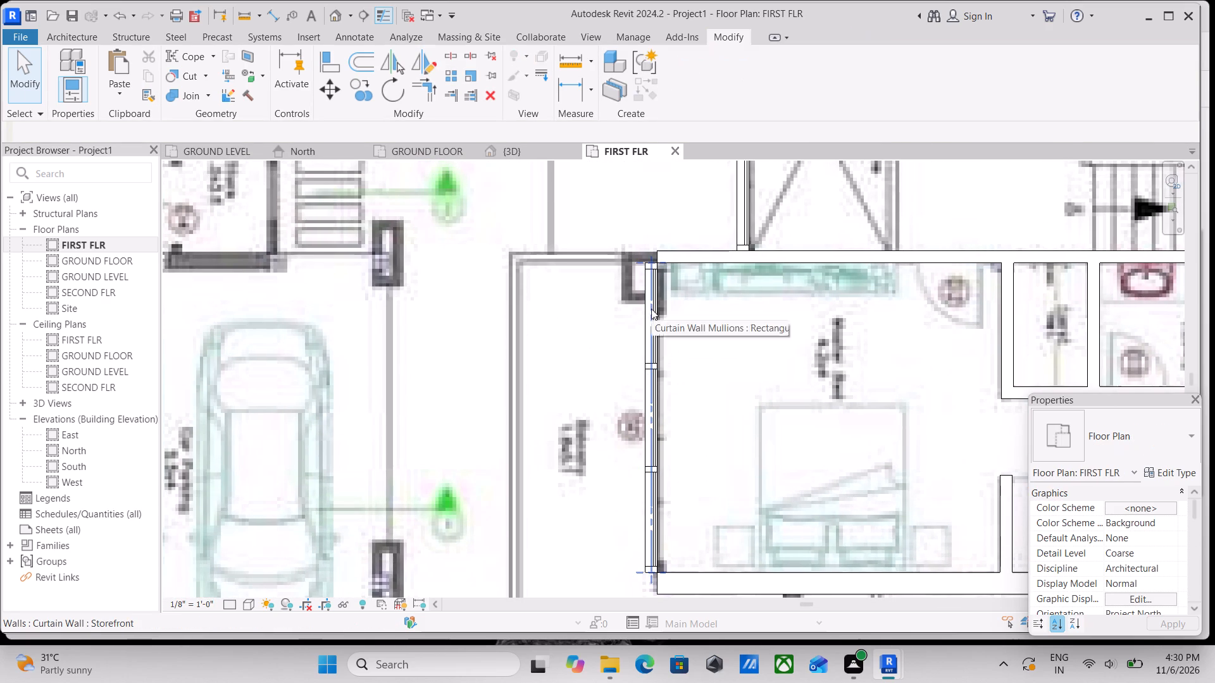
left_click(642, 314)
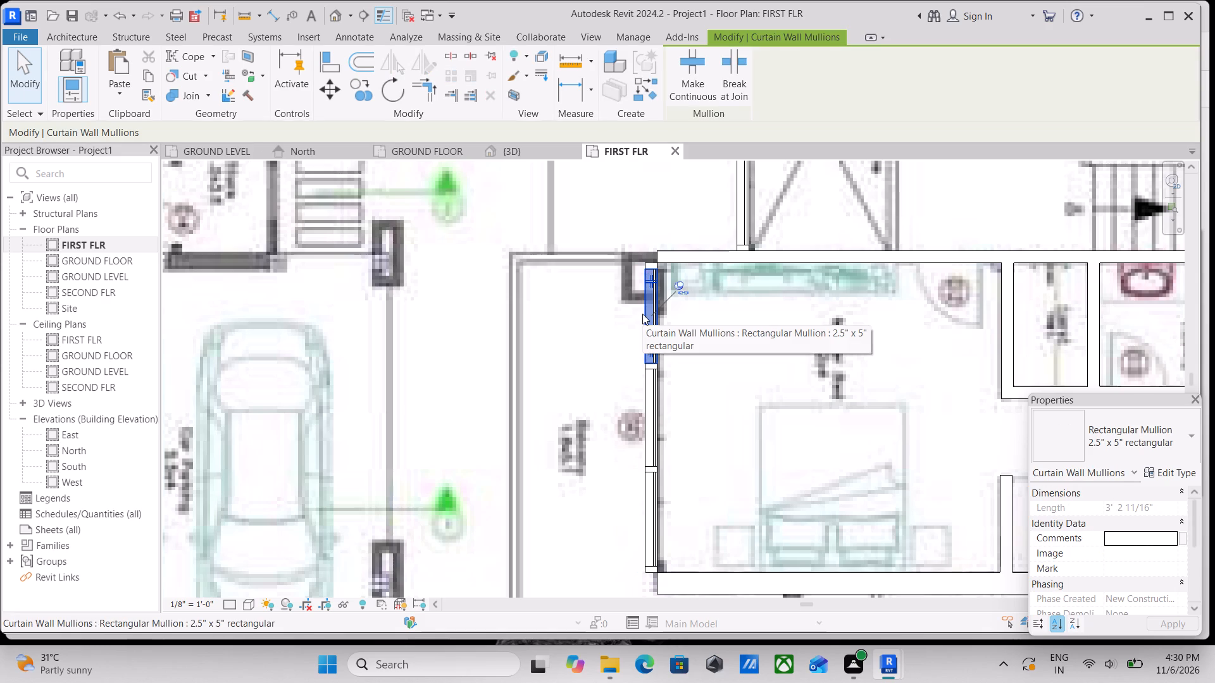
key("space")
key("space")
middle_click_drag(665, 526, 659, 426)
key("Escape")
Move the balcony-side storefront wall with its mullions toward the master bedroom, from its outer mullion corner to the adjoining wall's end corner.
scroll(646, 537, "up", 6)
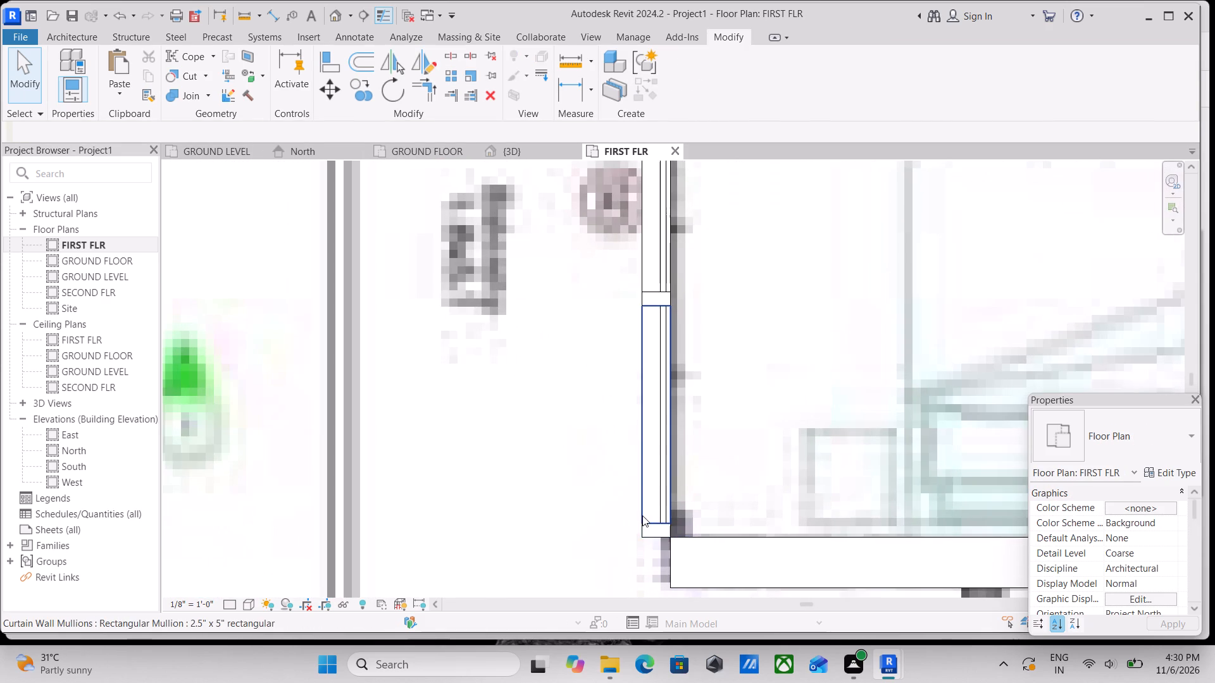
left_click(642, 515)
middle_click_drag(654, 491, 685, 522)
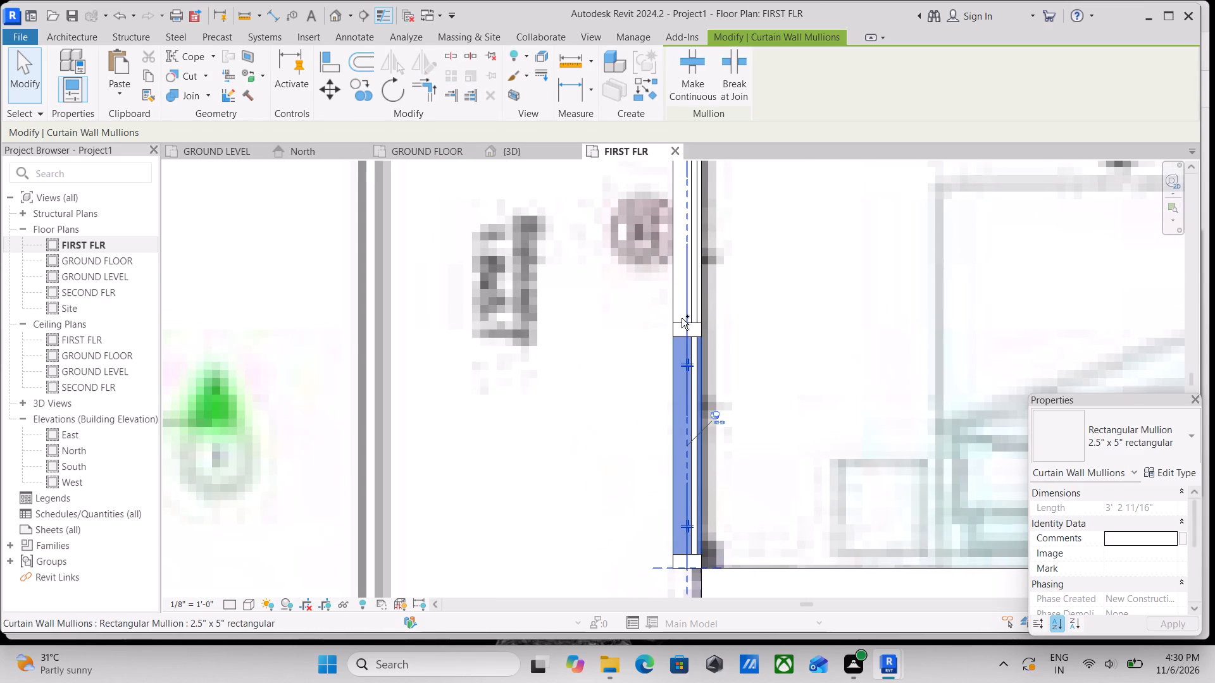
left_click(678, 309, "ctrl")
scroll(678, 310, "down", 1)
middle_click_drag(685, 346, 735, 481)
middle_click_drag(742, 386, 778, 550)
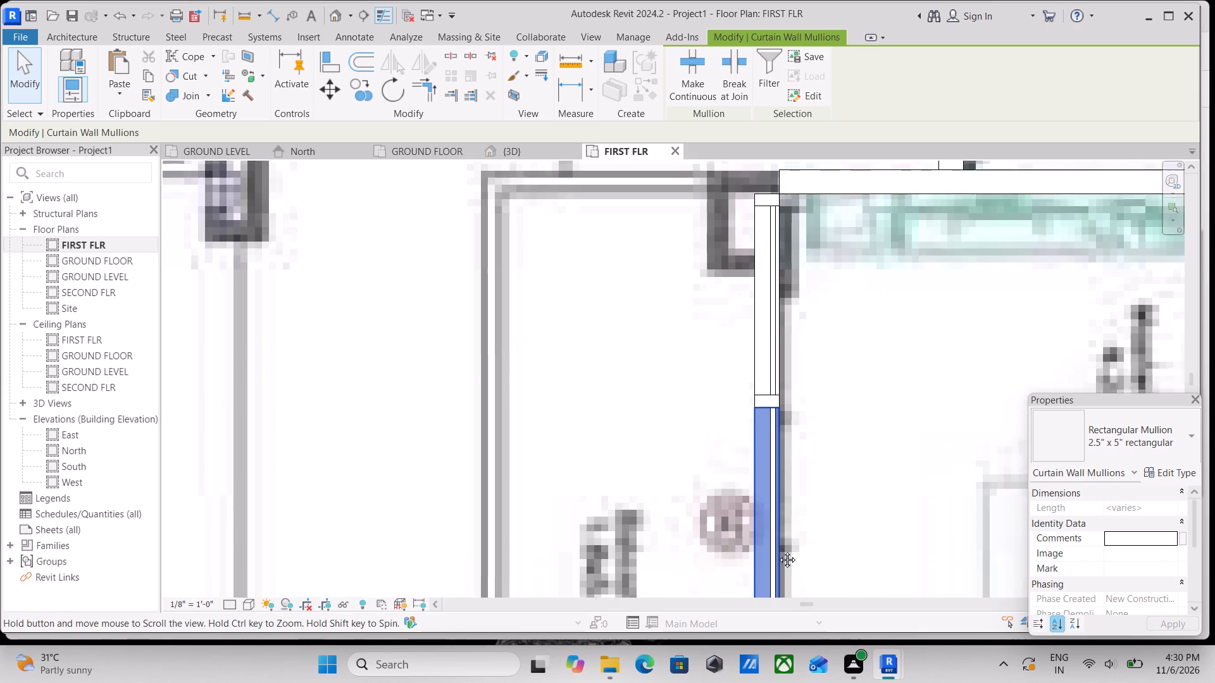
middle_click_drag(778, 550, 781, 552)
left_click(763, 403, "ctrl")
scroll(763, 403, "down", 2)
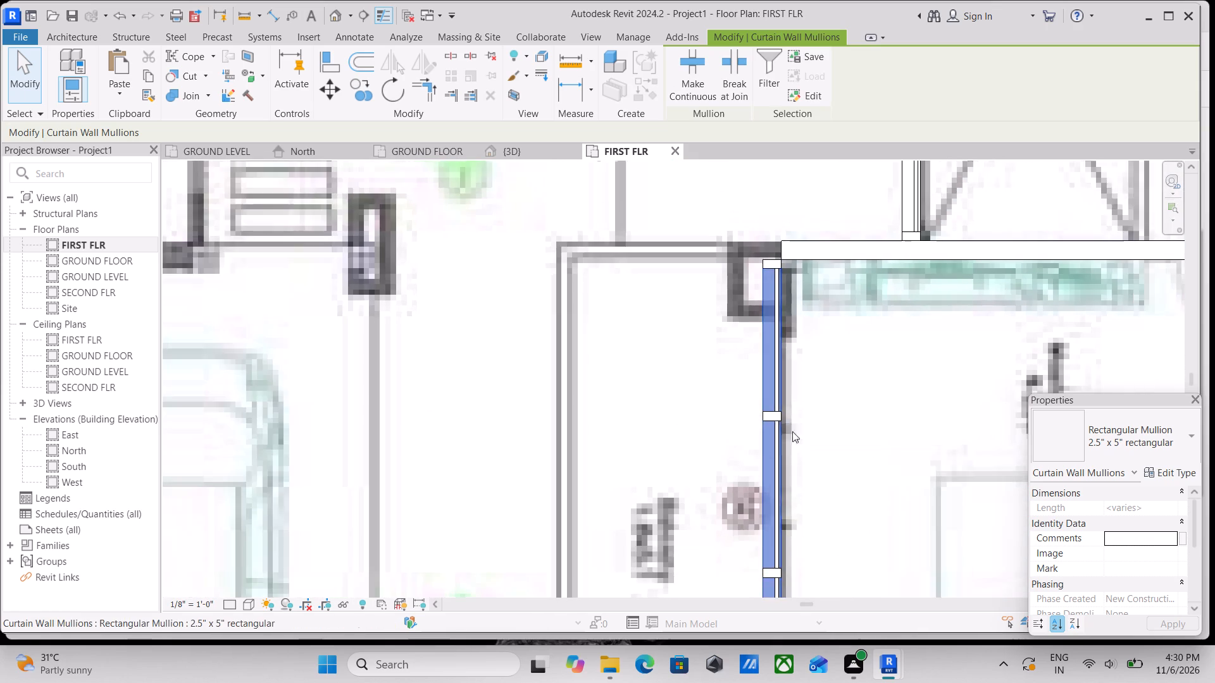
scroll(795, 433, "up", 3)
scroll(797, 432, "down", 1)
scroll(795, 430, "up", 4)
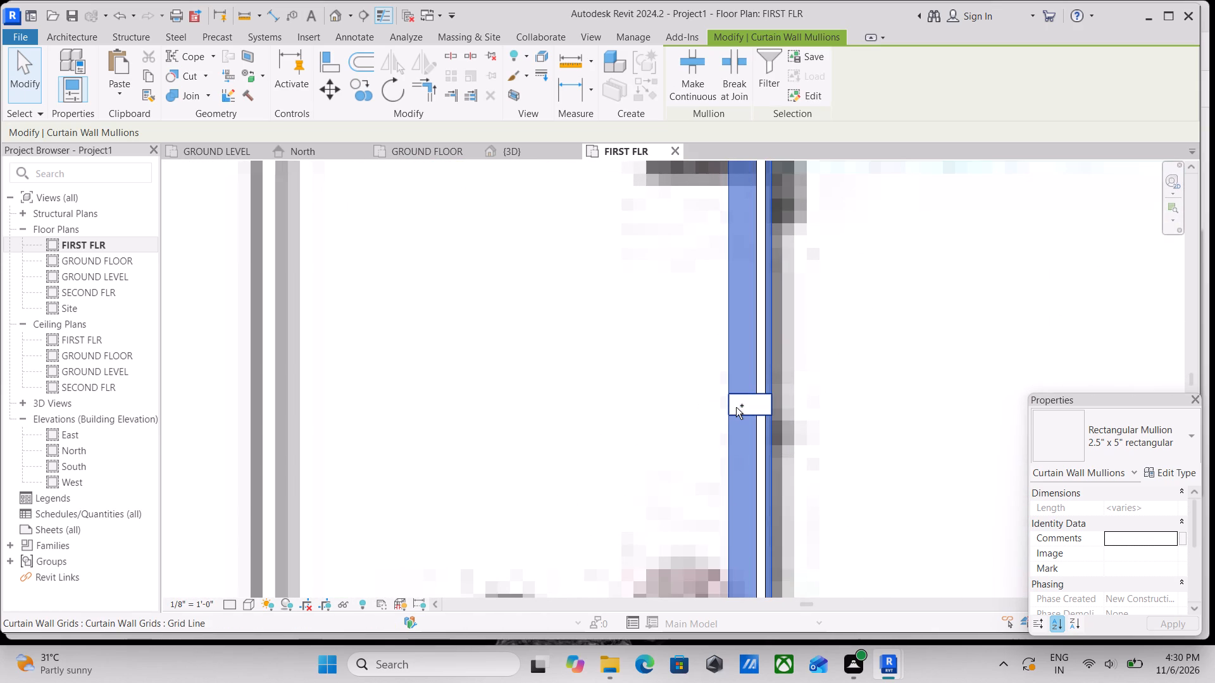
left_click(736, 407, "ctrl")
scroll(750, 414, "down", 5)
middle_click_drag(755, 492, 800, 336)
middle_click_drag(811, 501, 789, 395)
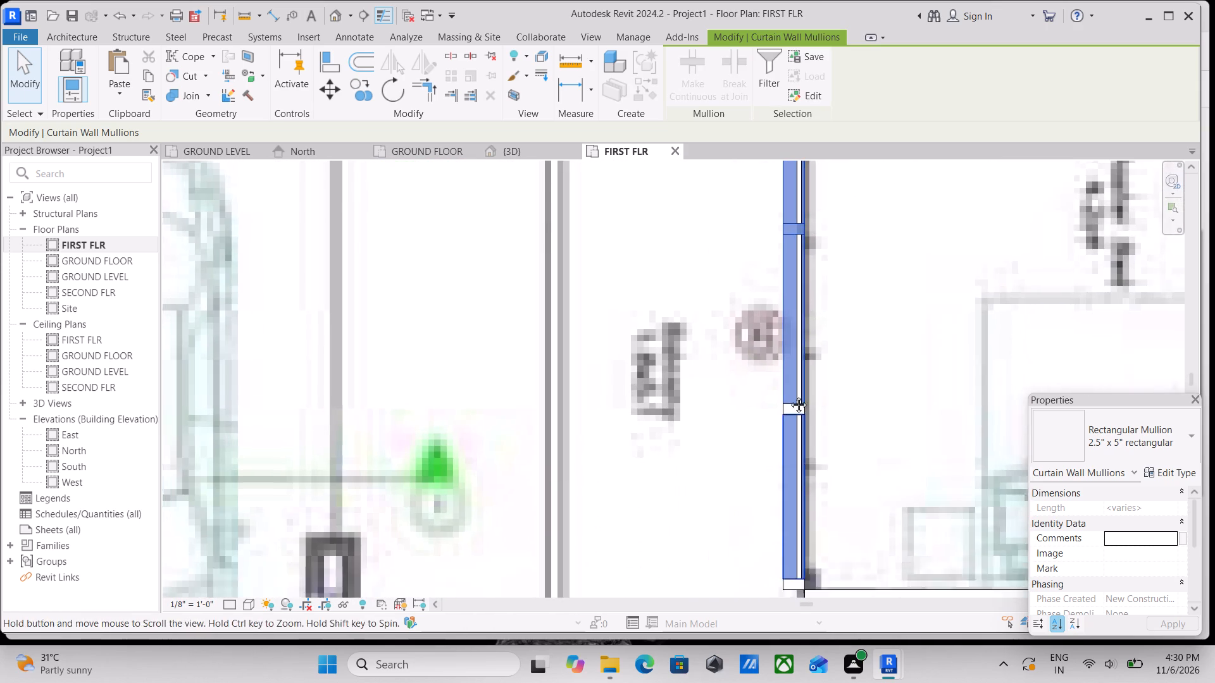
middle_click_drag(789, 395, 794, 385)
scroll(780, 325, "up", 5)
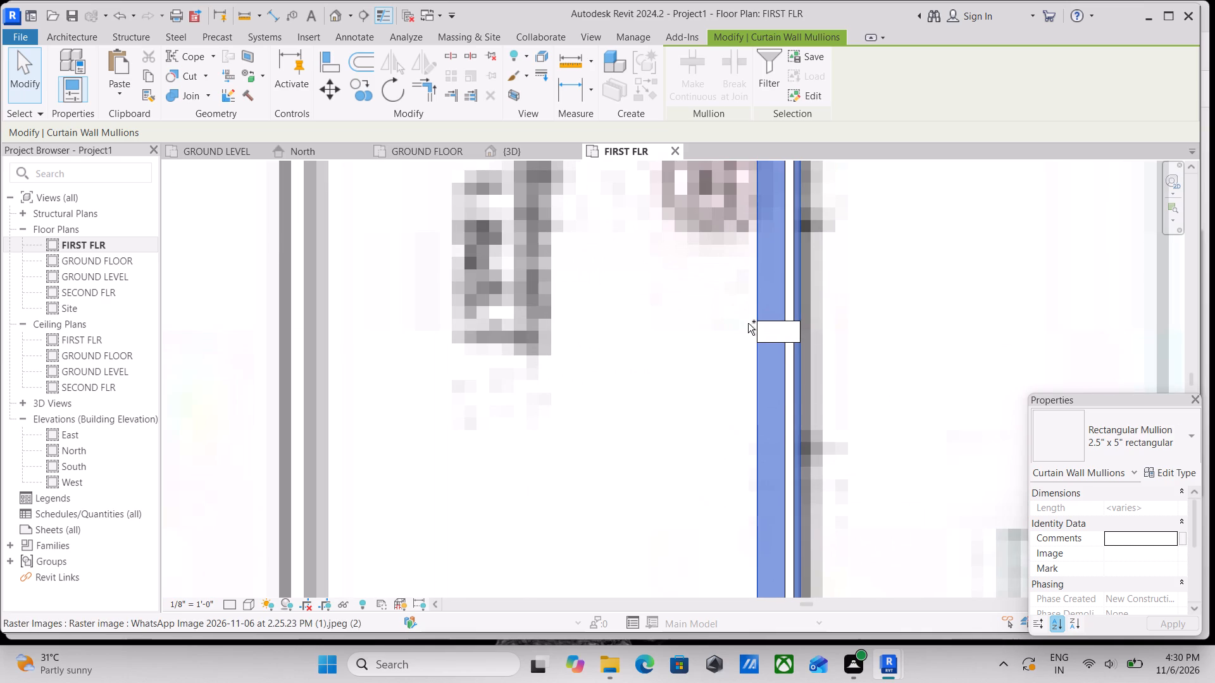
left_click(757, 331, "ctrl")
scroll(758, 367, "down", 2)
middle_click_drag(756, 372, 765, 319)
middle_click_drag(771, 472, 785, 385)
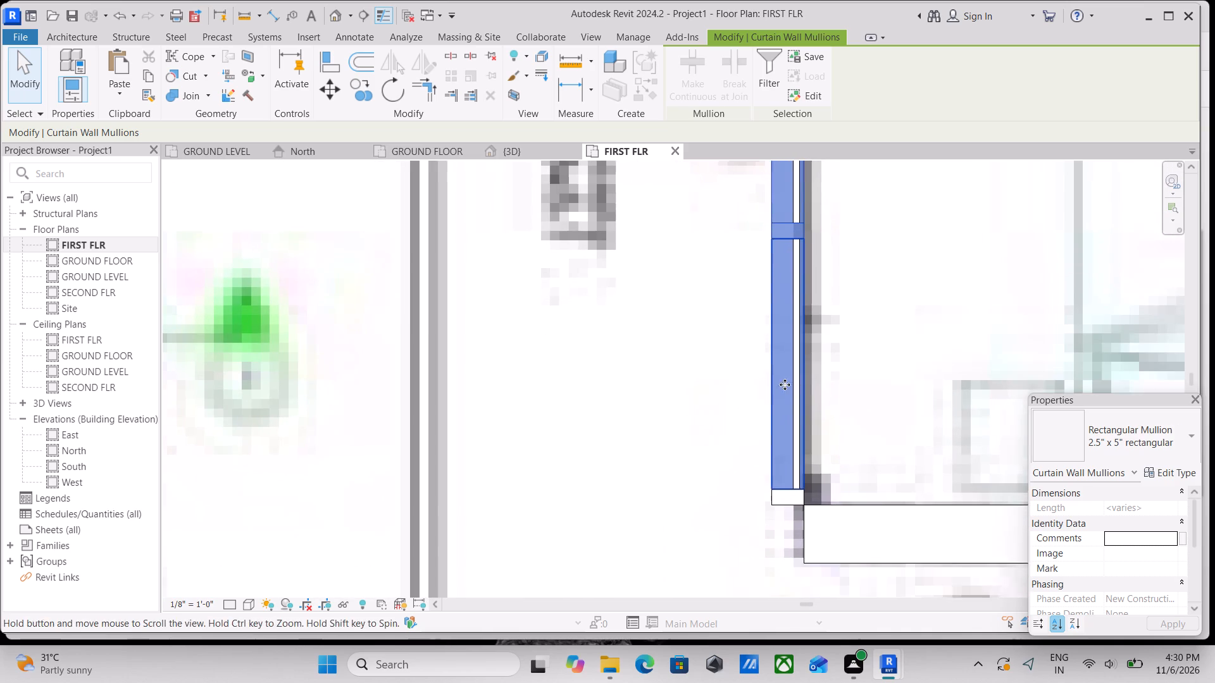
middle_click_drag(785, 385, 784, 387)
left_click(786, 473, "ctrl")
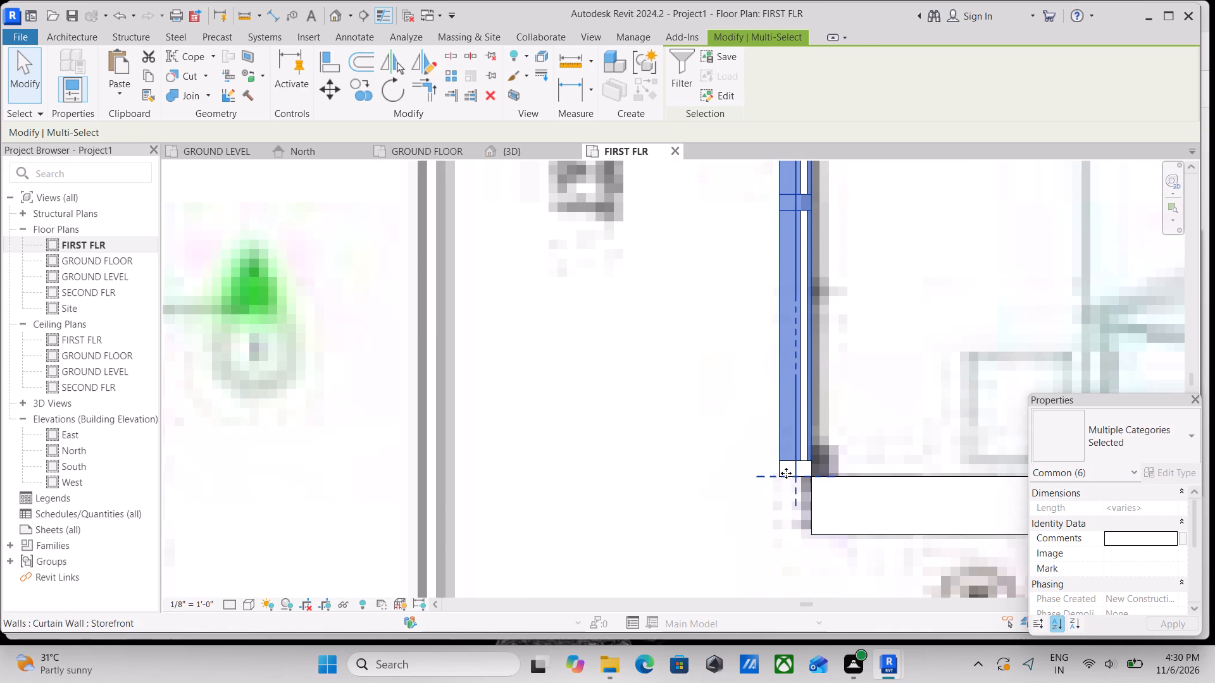
scroll(800, 467, "down", 6)
middle_click_drag(844, 445, 878, 581)
middle_click_drag(876, 510, 880, 431)
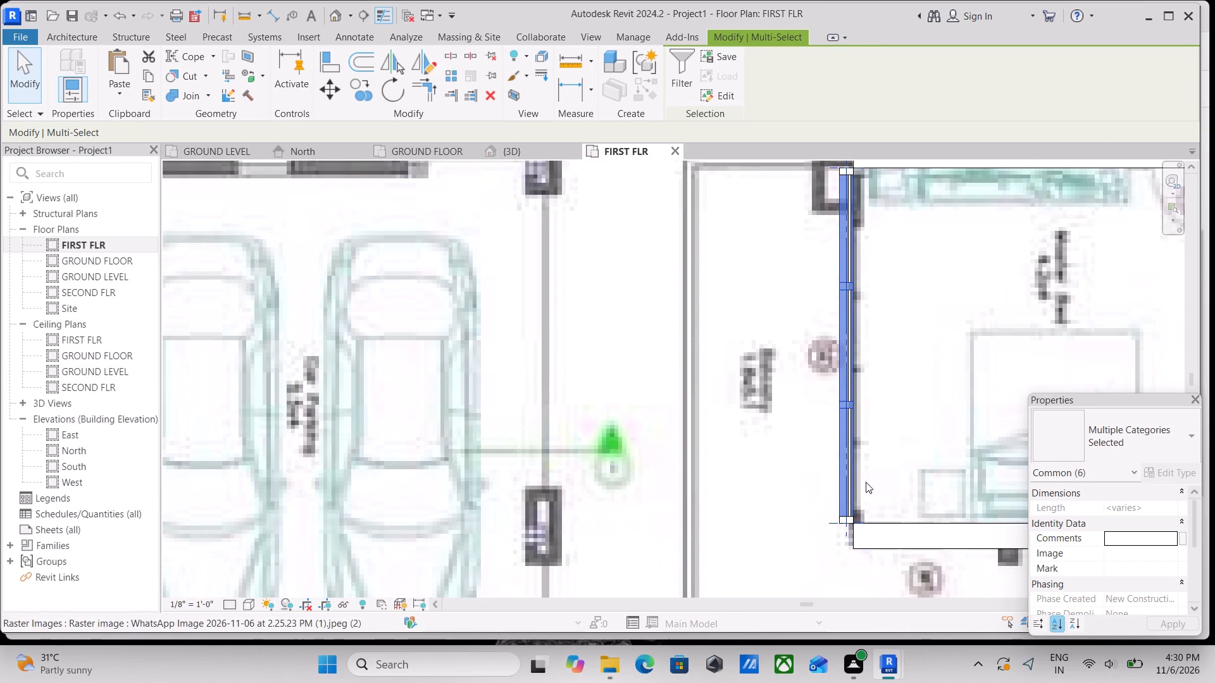
scroll(856, 531, "up", 3)
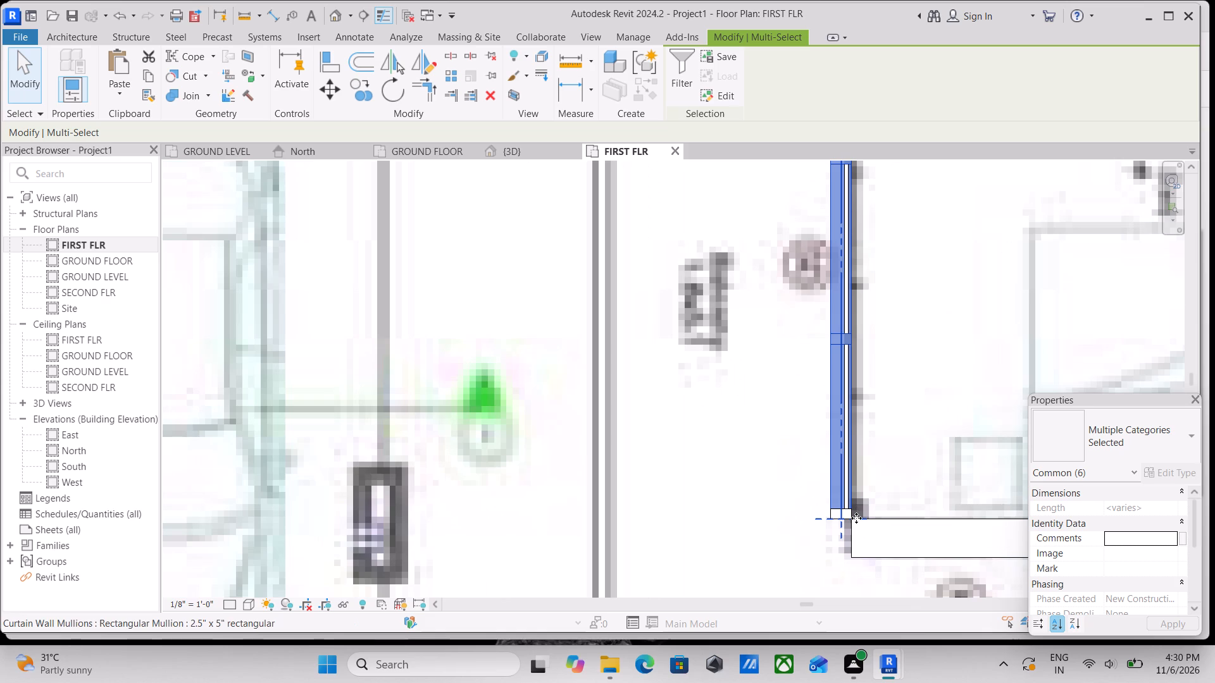
scroll(842, 516, "up", 3)
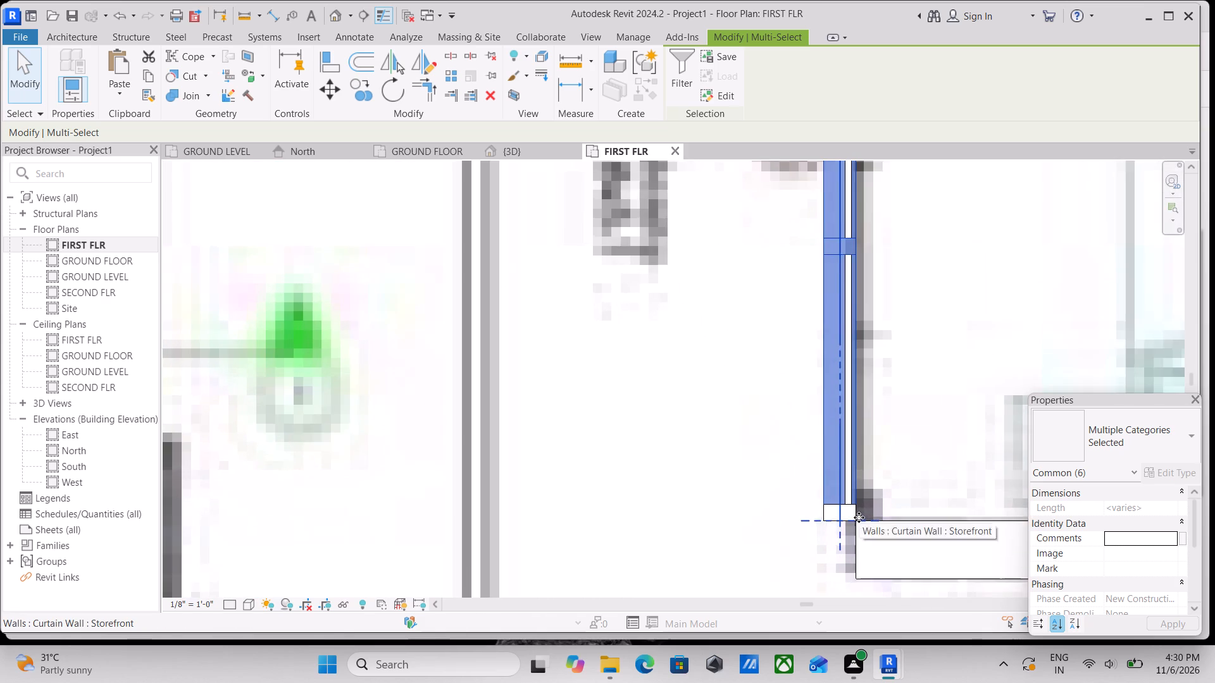
scroll(866, 508, "up", 2)
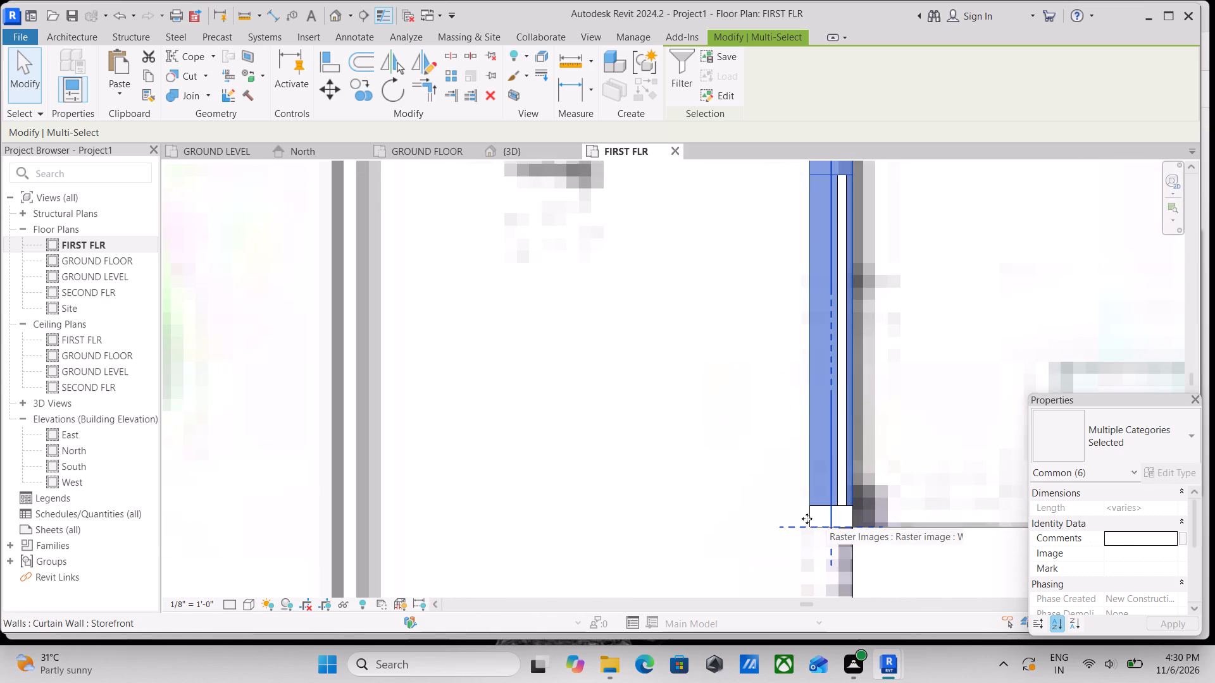
scroll(797, 465, "down", 6)
middle_click_drag(714, 454, 732, 621)
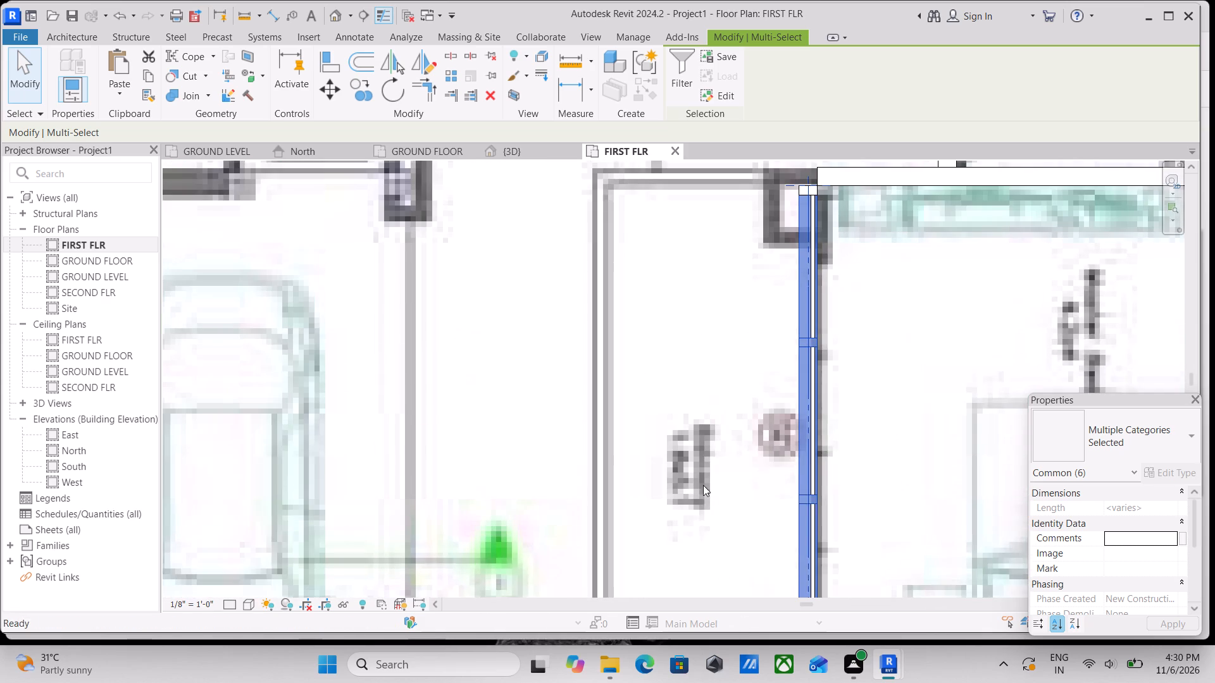
middle_click_drag(722, 514, 741, 560)
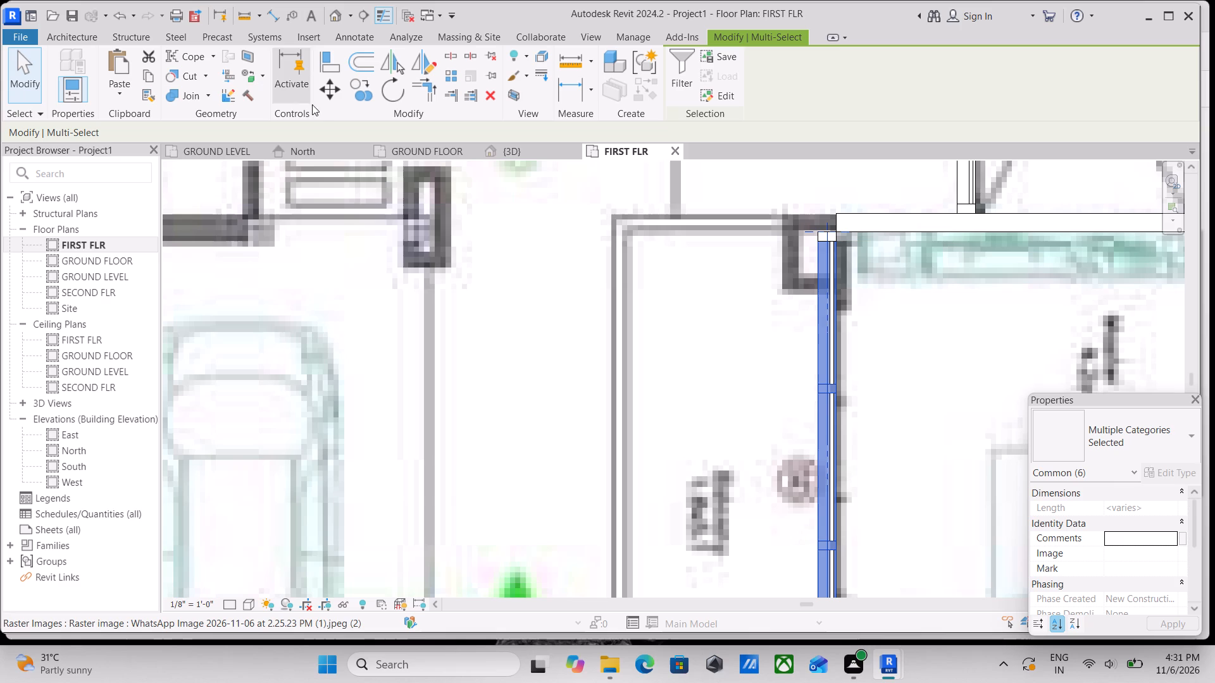
left_click(327, 102)
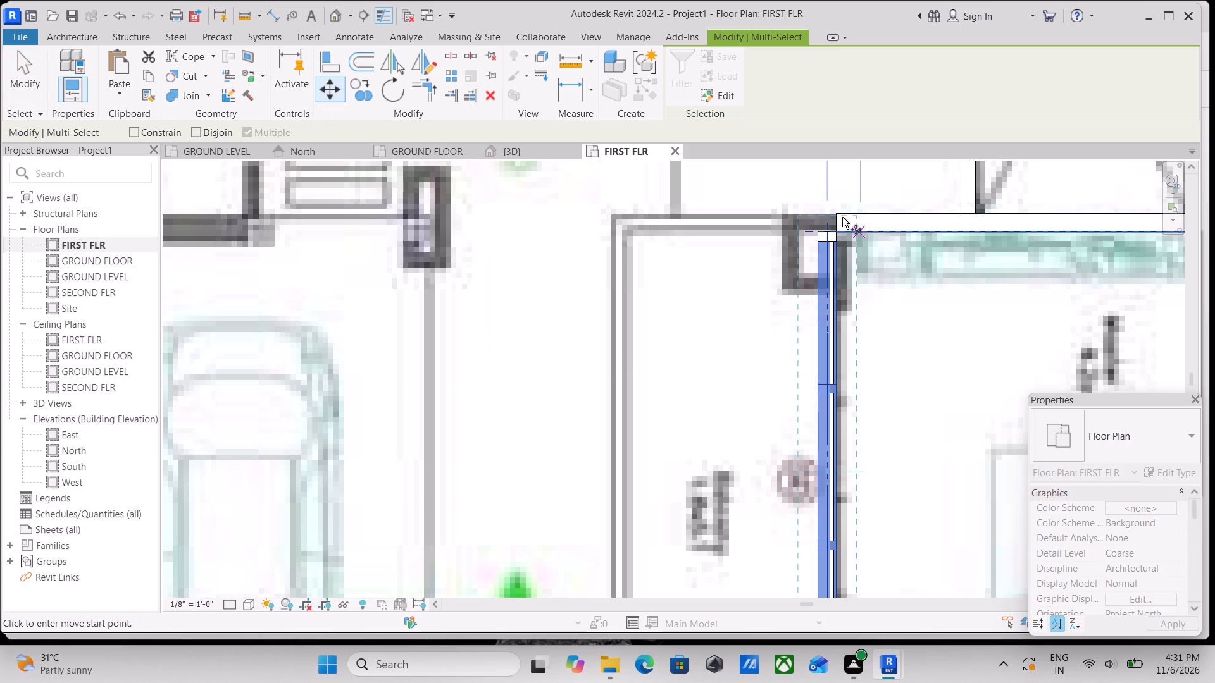
scroll(847, 247, "up", 3)
scroll(806, 211, "up", 6)
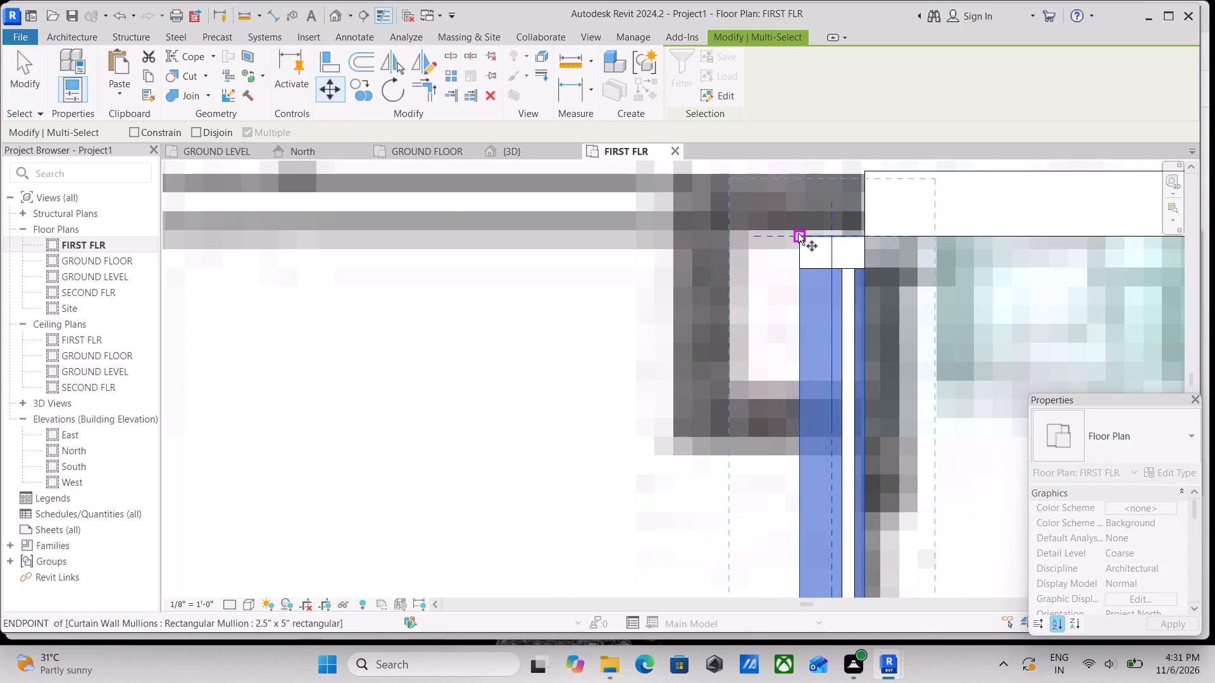
left_click(799, 234)
left_click(868, 239)
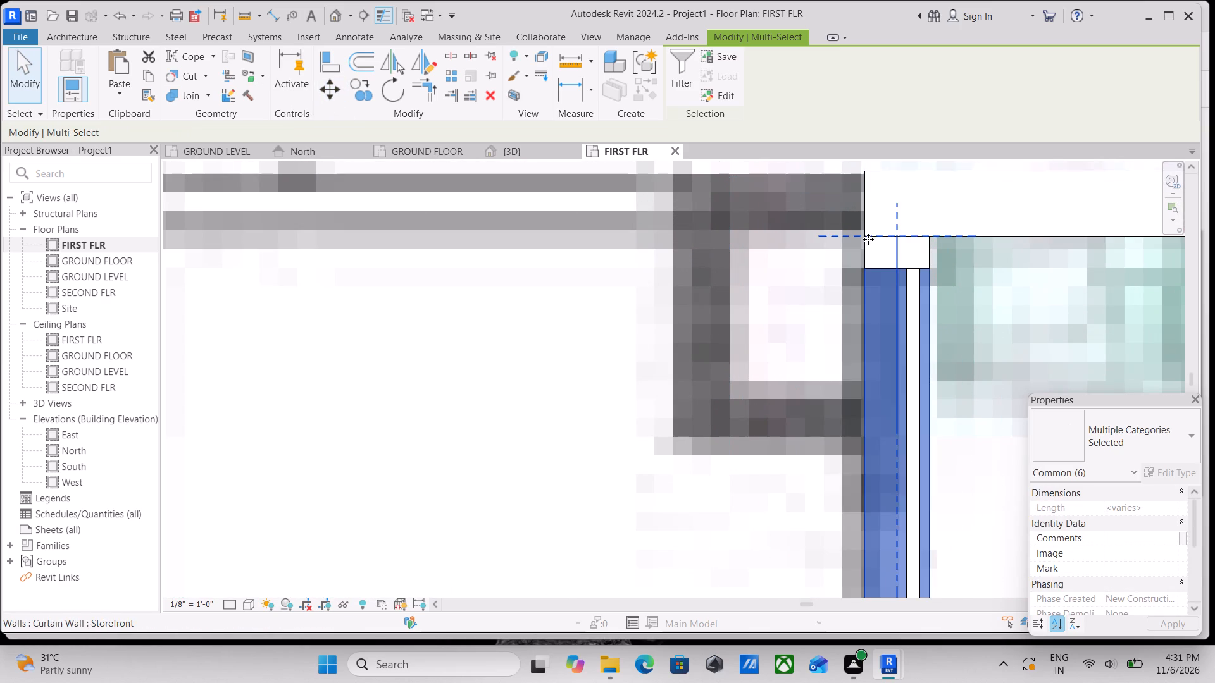
scroll(868, 239, "down", 5)
middle_click_drag(876, 250, 836, 160)
scroll(834, 301, "down", 4)
middle_click_drag(834, 298, 835, 221)
scroll(849, 224, "down", 2)
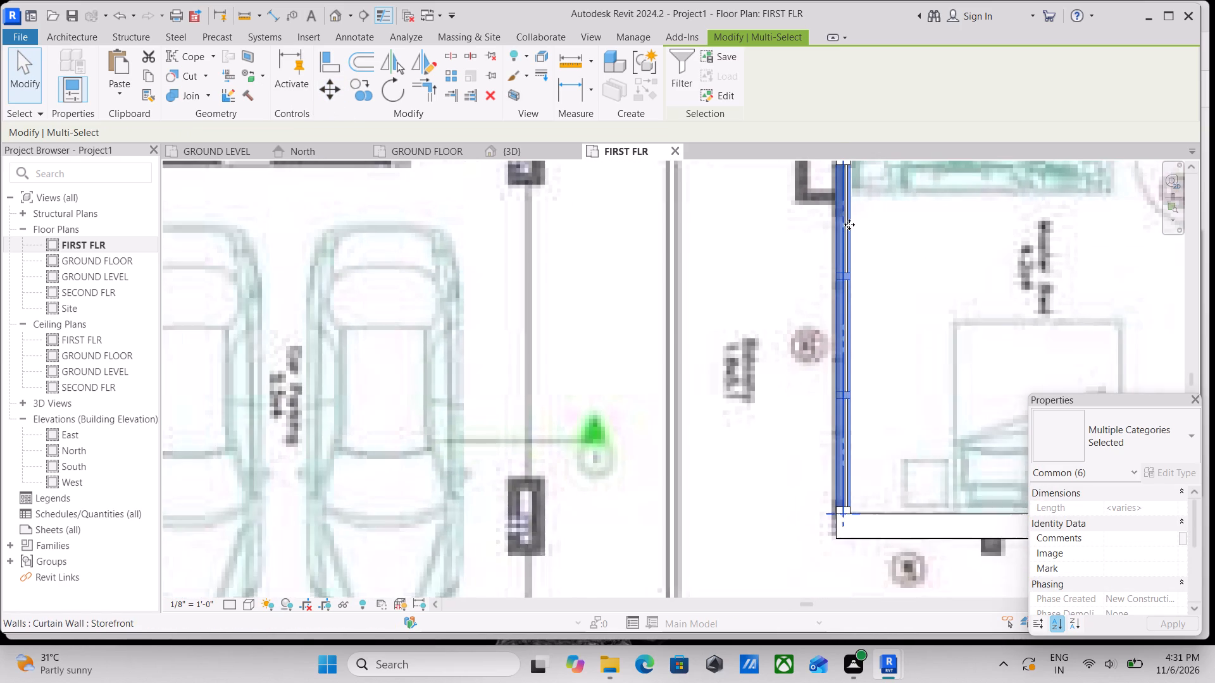
middle_click_drag(849, 225, 844, 288)
key("Escape")
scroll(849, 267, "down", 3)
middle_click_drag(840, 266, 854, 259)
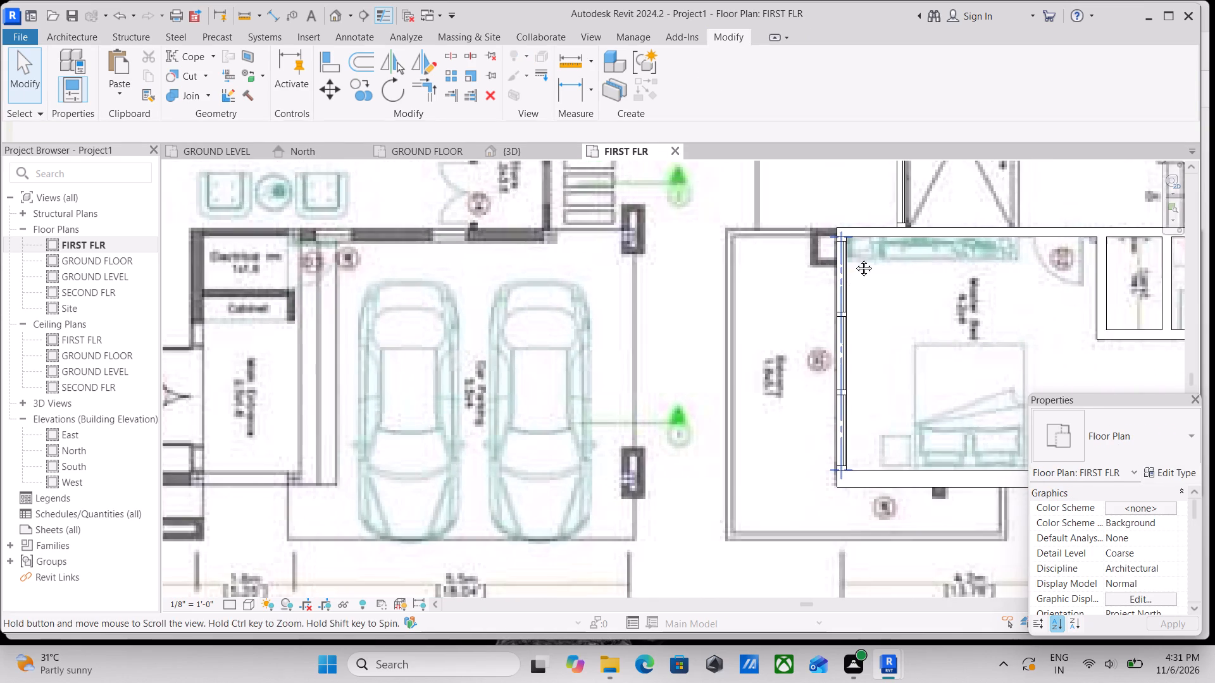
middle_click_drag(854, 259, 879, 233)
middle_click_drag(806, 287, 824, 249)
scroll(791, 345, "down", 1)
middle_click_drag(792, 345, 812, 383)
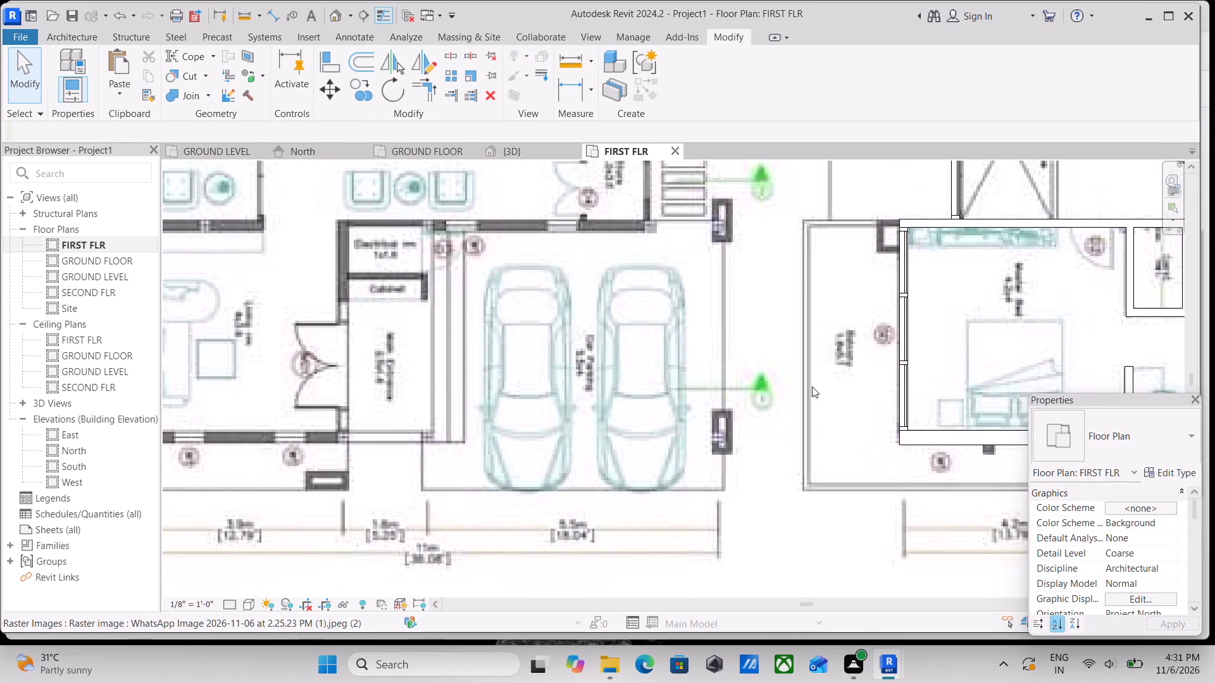
Start an architectural floor on the FIRST FLR level and choose the MARBLE FLOORING 1' floor type.
middle_click_drag(811, 323, 822, 363)
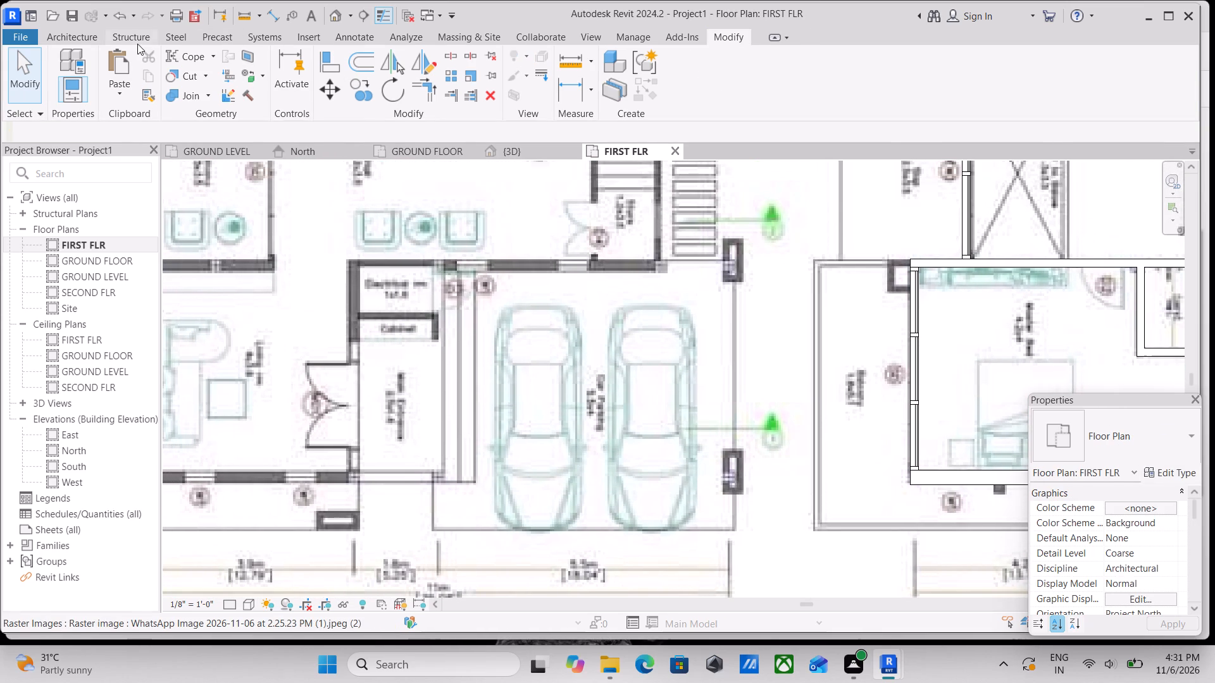
left_click(73, 39)
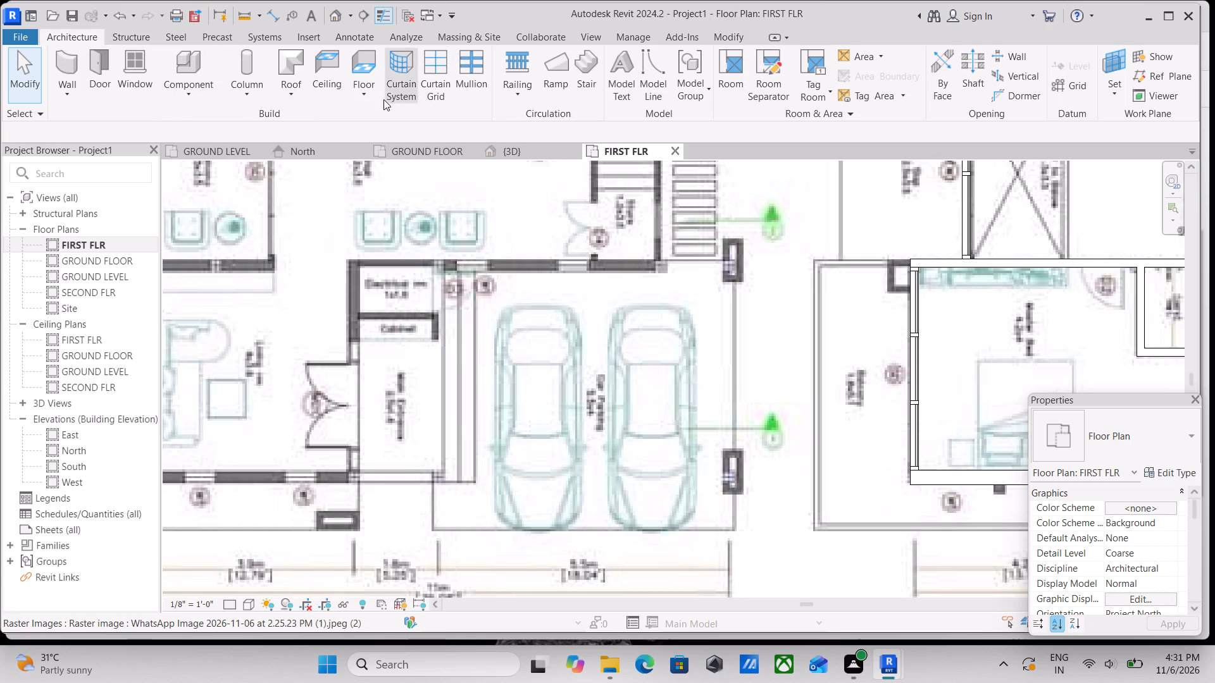
left_click(370, 94)
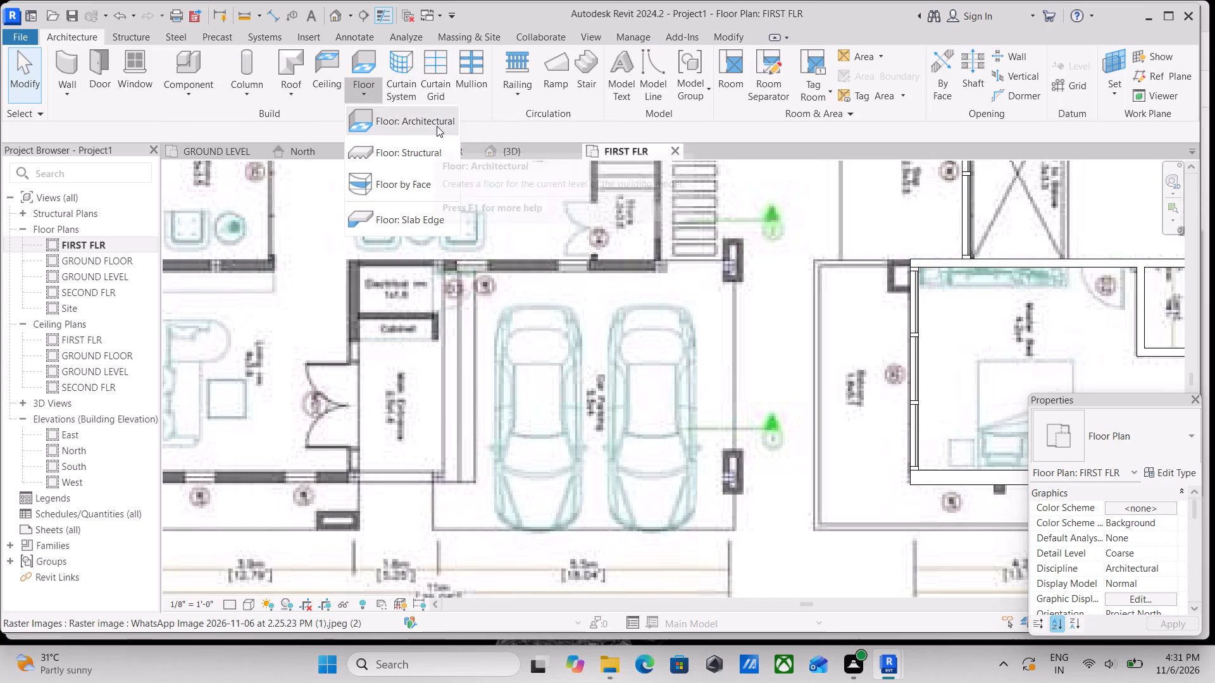
left_click(437, 126)
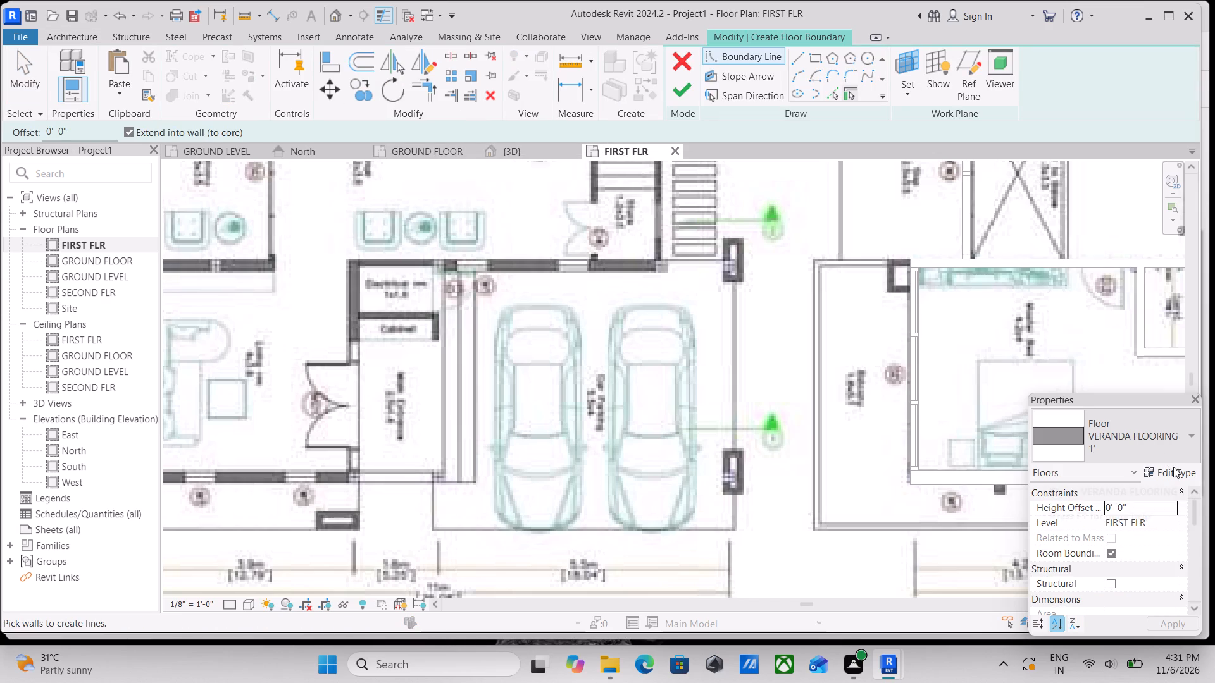
left_click(1173, 467)
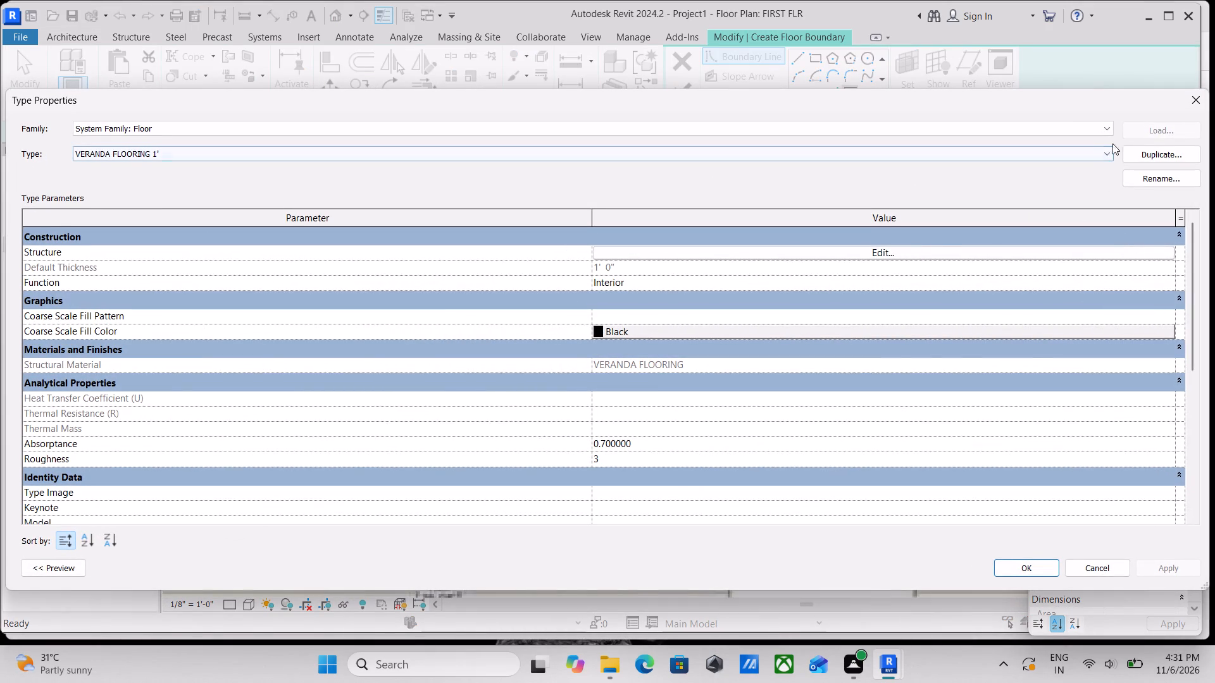
left_click(1197, 109)
left_click(1178, 453)
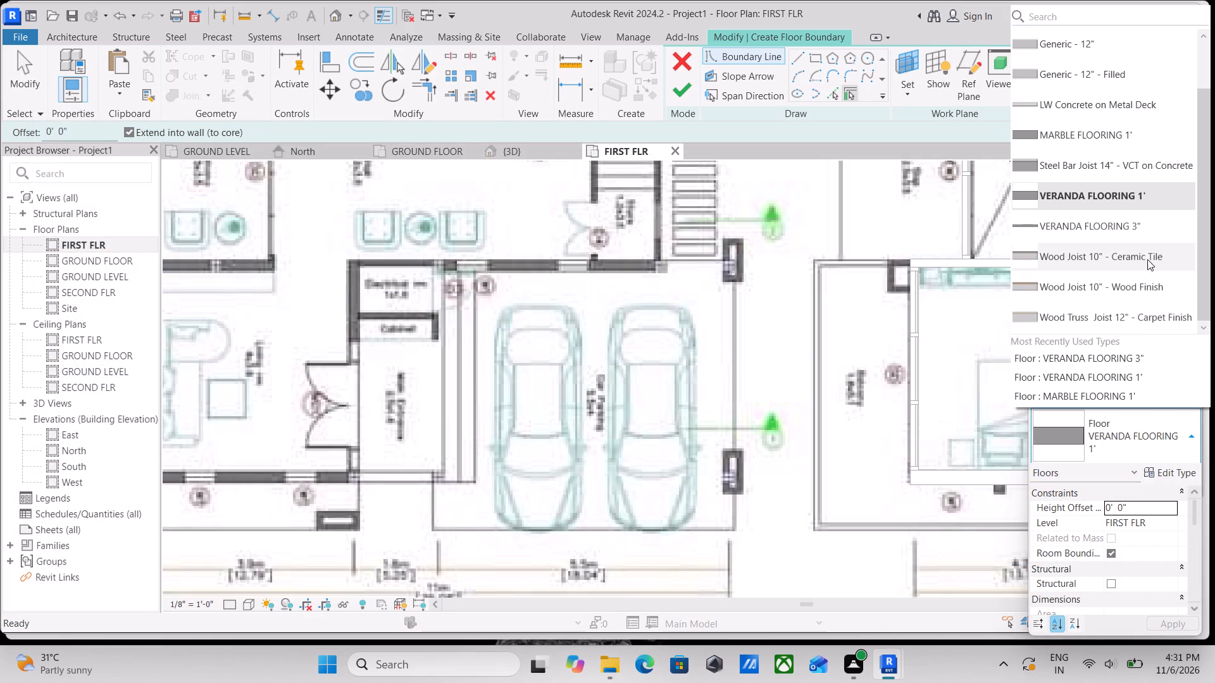
scroll(1107, 168, "up", 4)
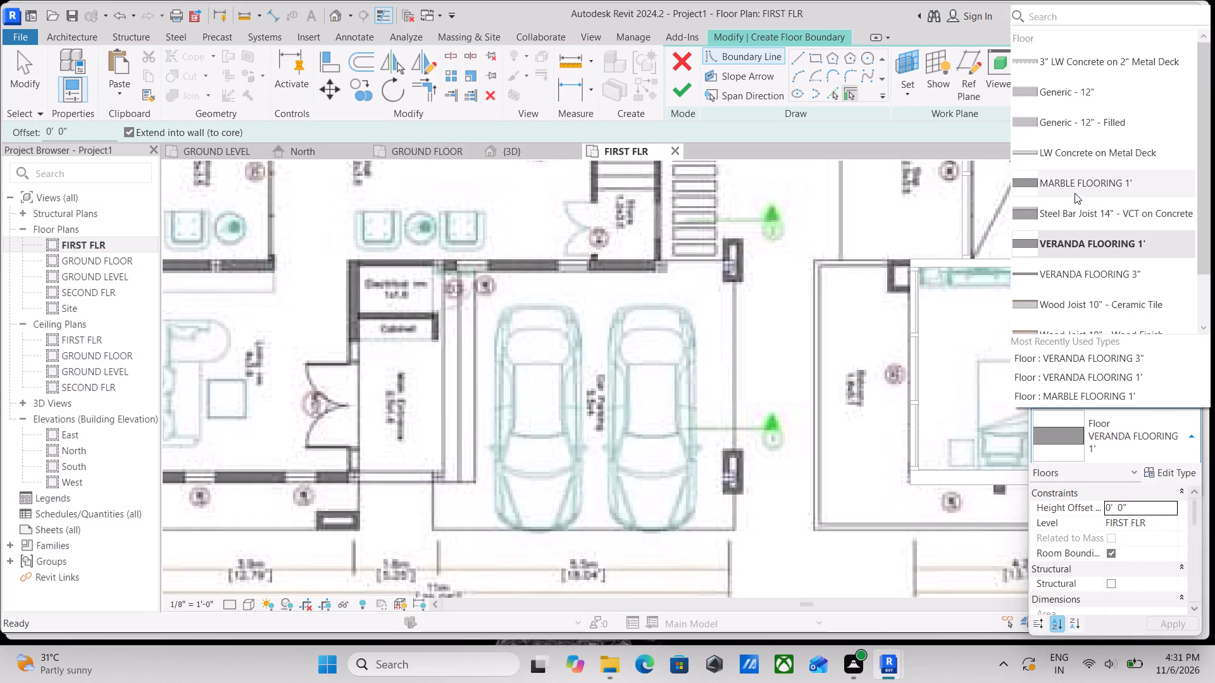
left_click(1085, 185)
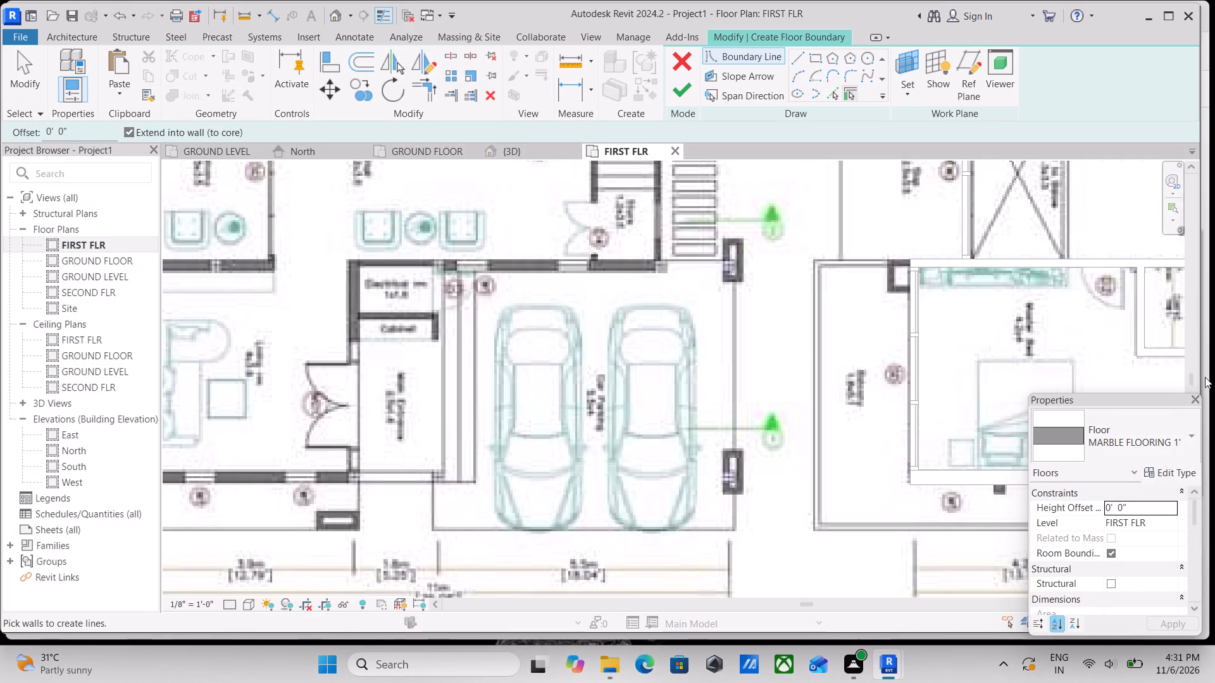
Duplicate the MARBLE FLOORING 1' floor type under the name MARBLE FLOORING 6".
left_click(1173, 470)
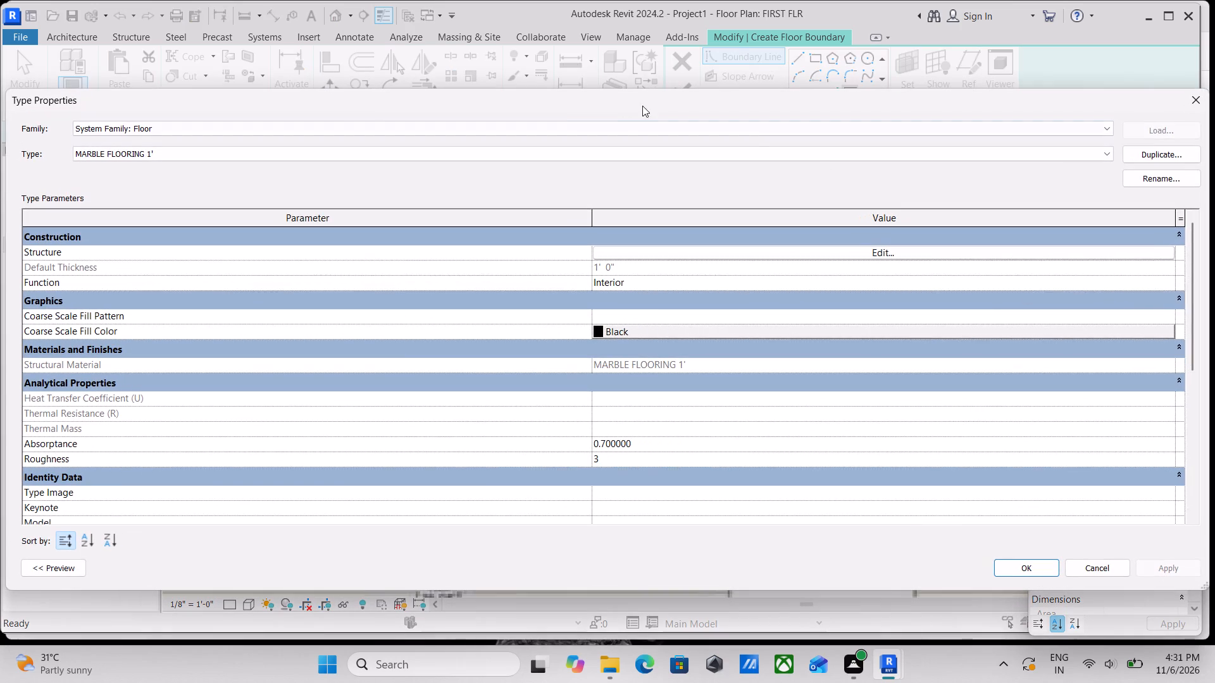
left_click(1168, 151)
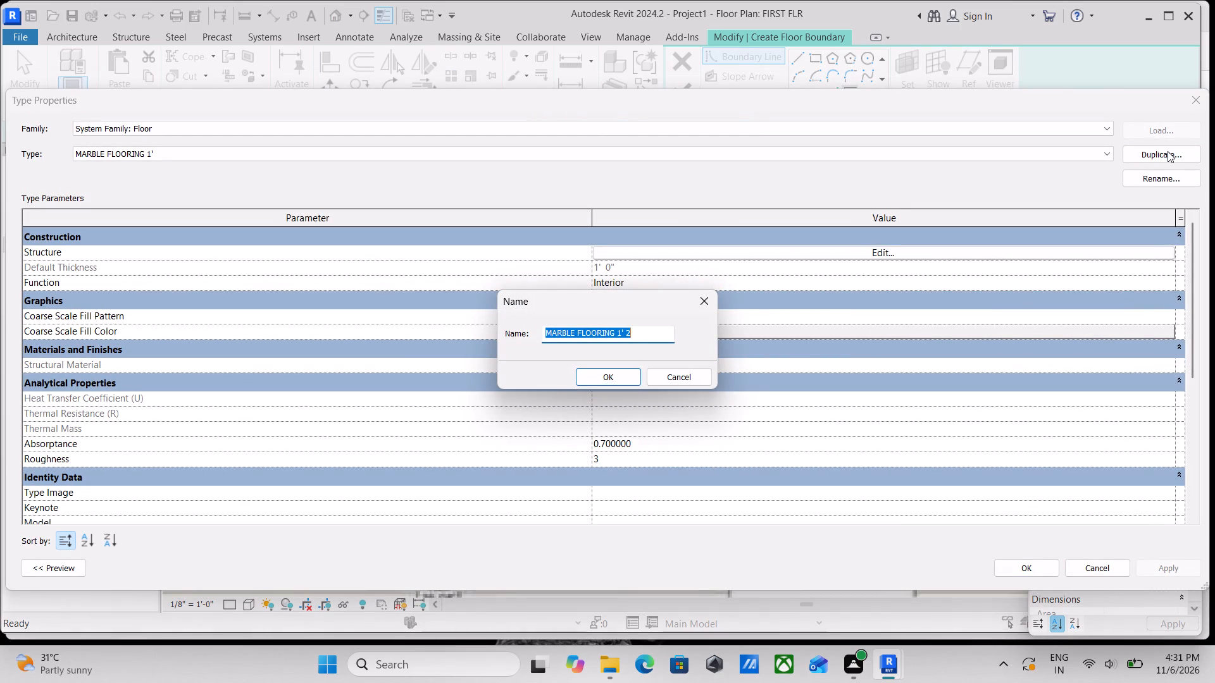
type("MAR")
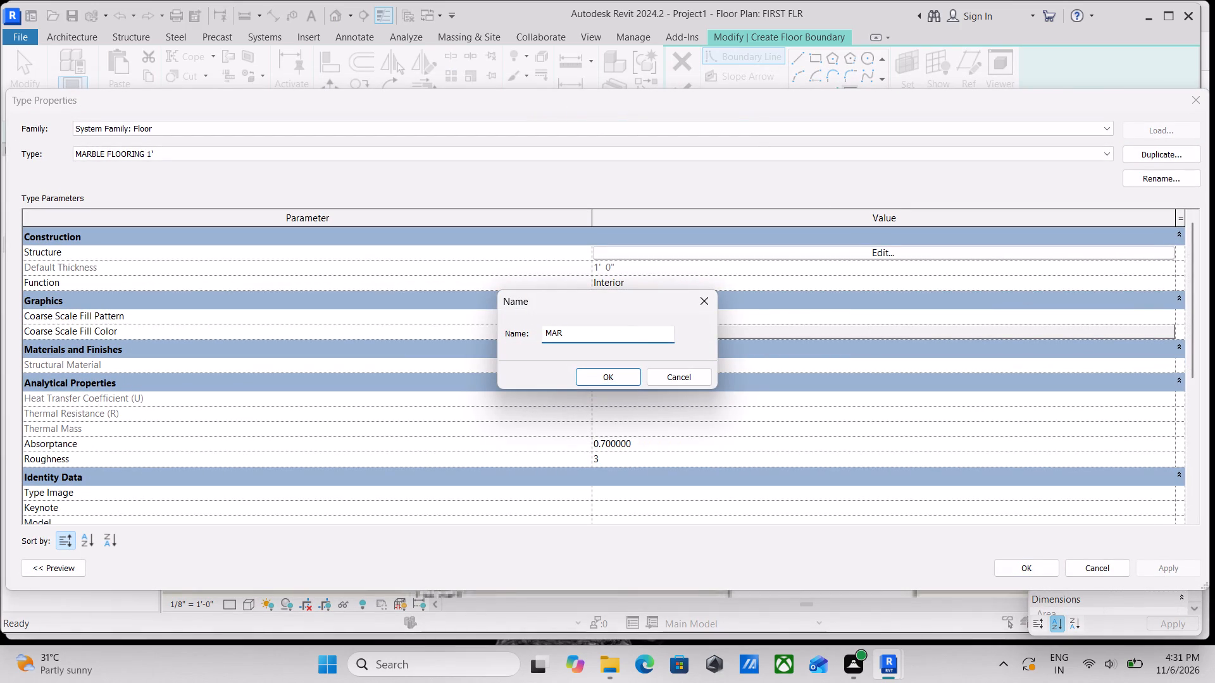
type("BLE")
key("space")
type("FLOORING")
key("space")
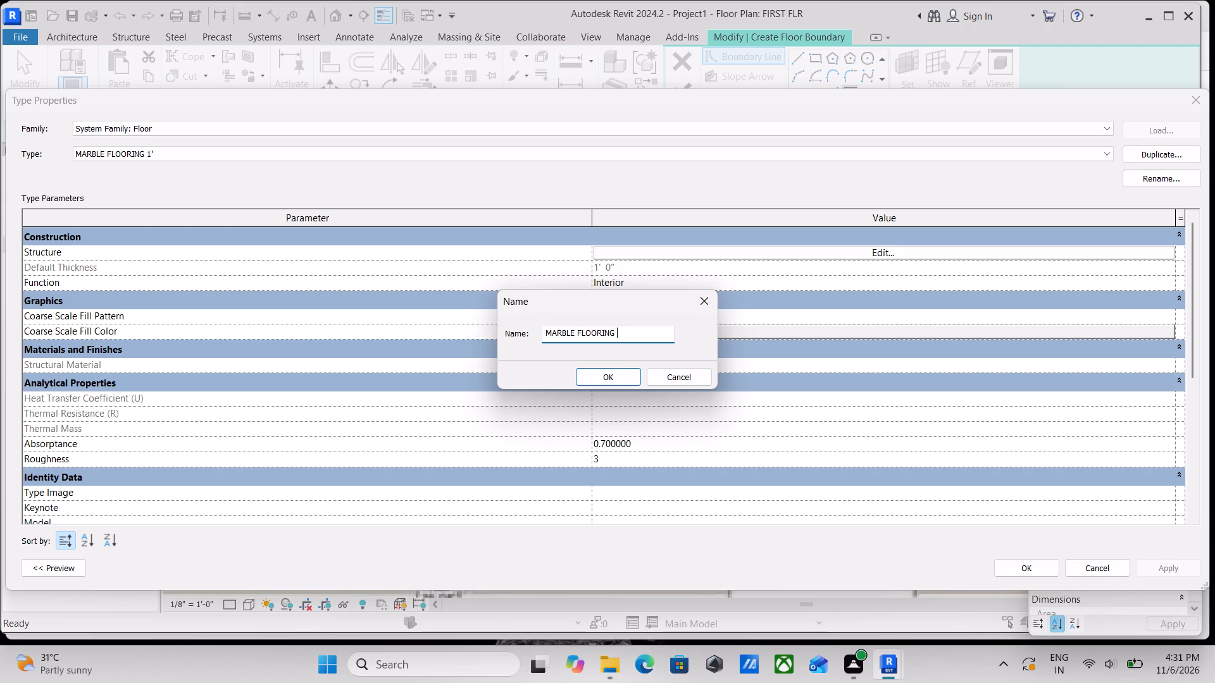
key("6")
key("shift+quotedbl")
left_click(611, 380)
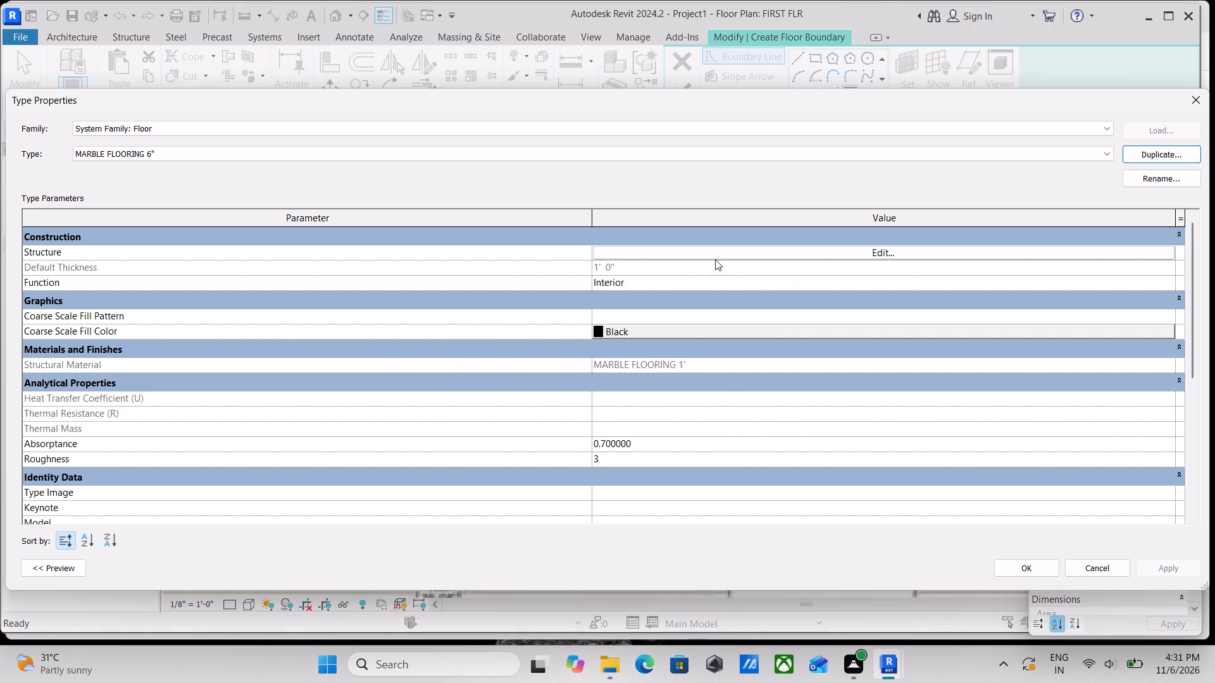
Set the structure layer thickness of the MARBLE FLOORING 6" type to 6" and apply the type changes.
left_click(818, 254)
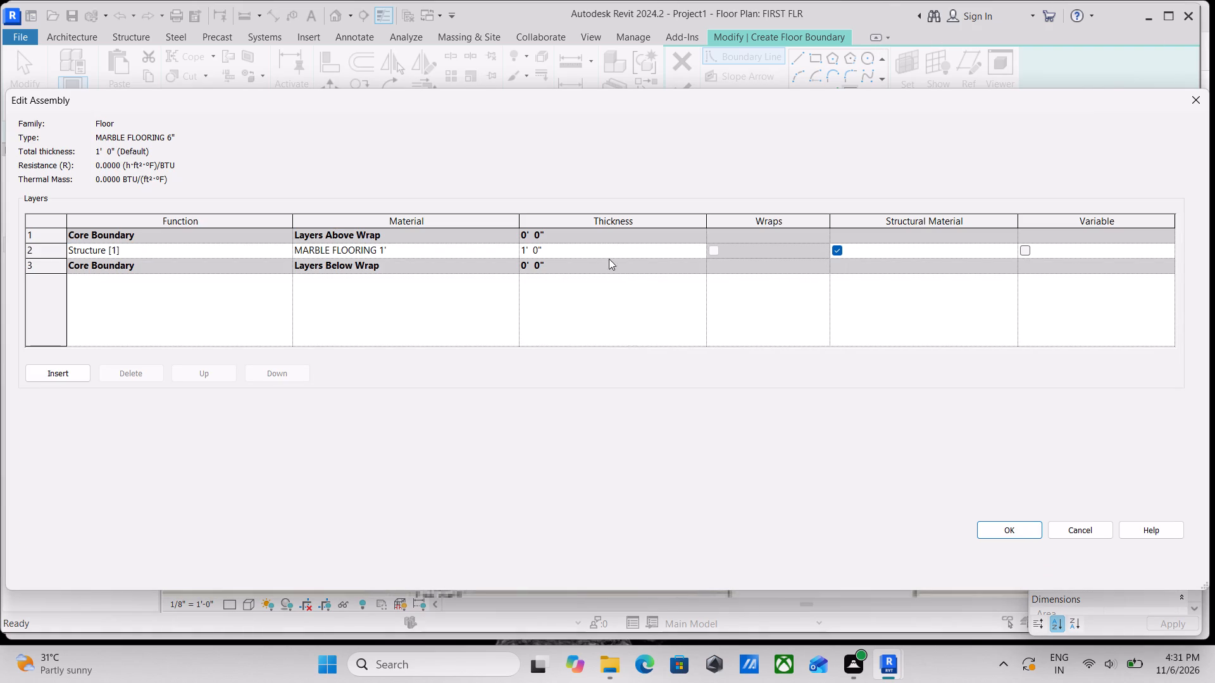
left_click(597, 250)
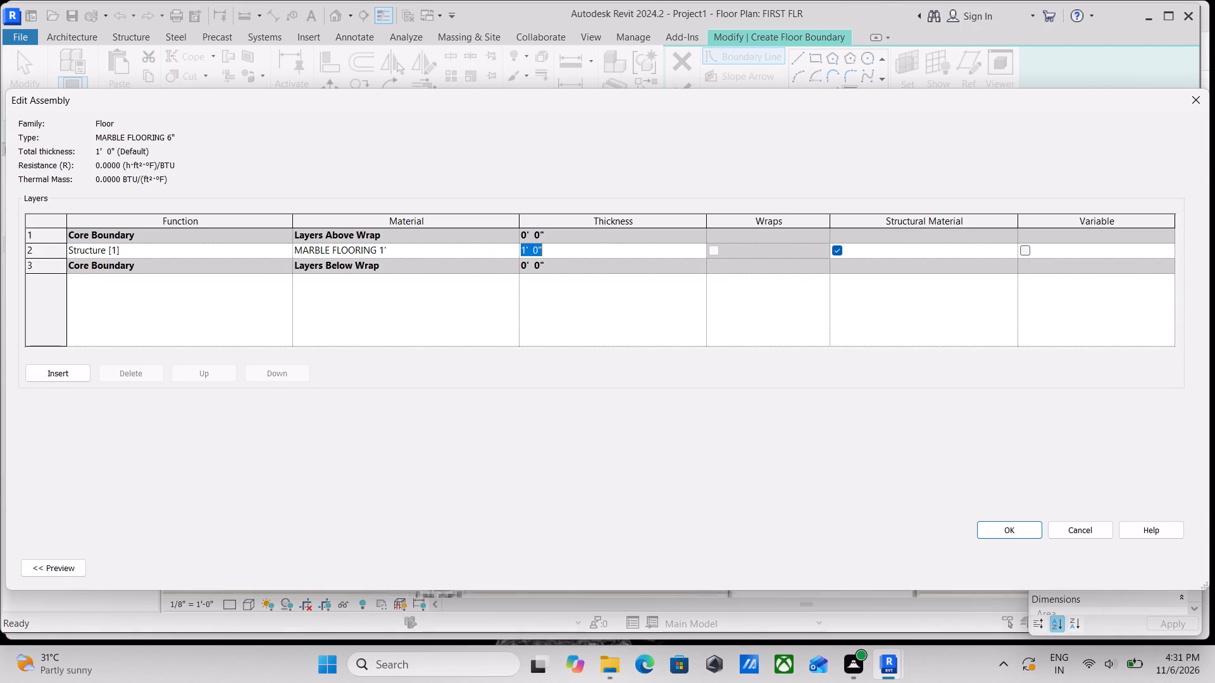
key("6")
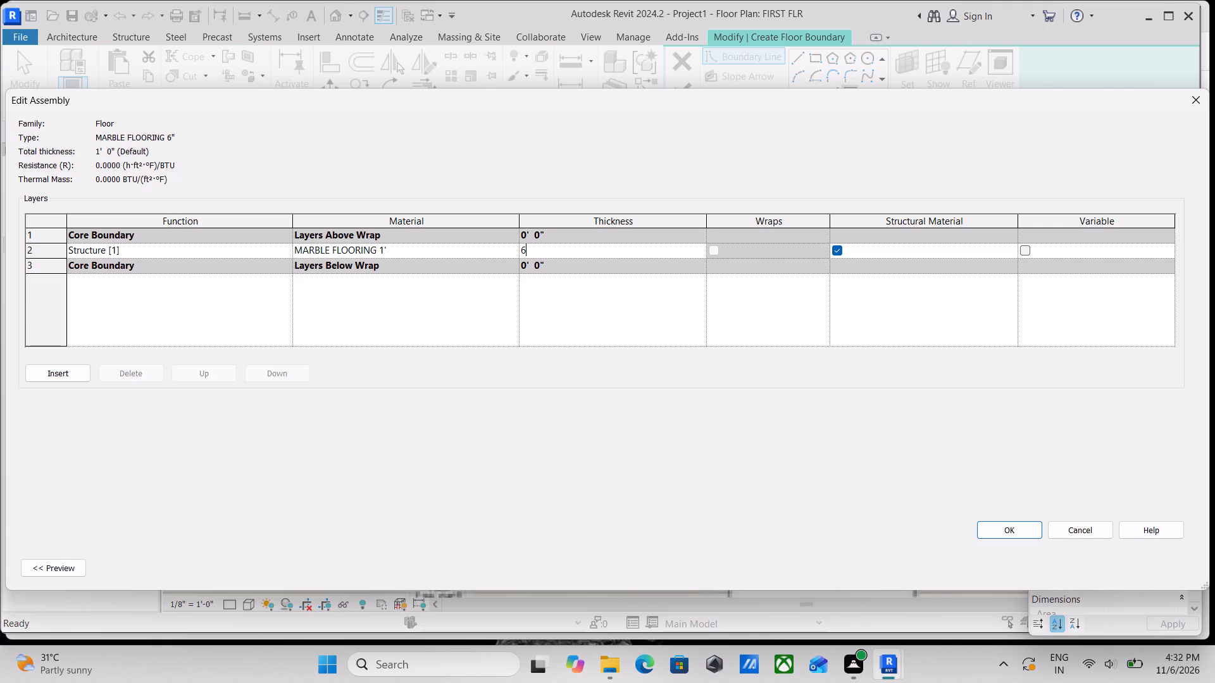
key("shift+quotedbl")
left_click(1007, 536)
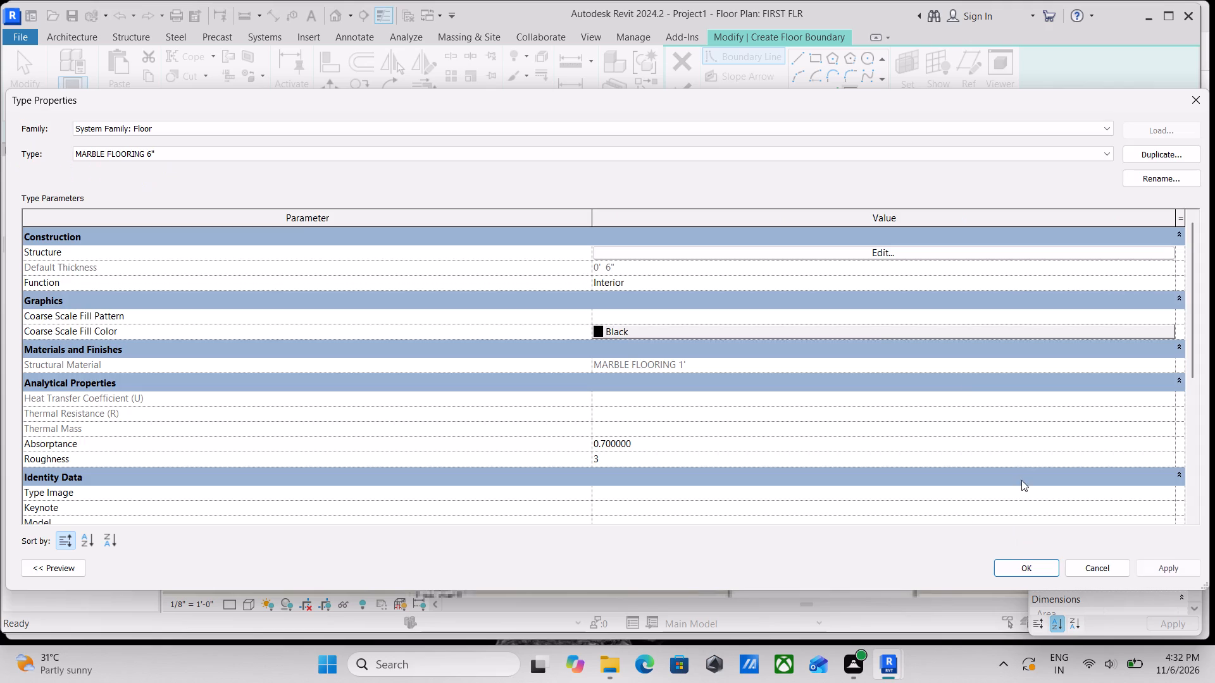
left_click(1178, 566)
left_click(1019, 563)
Sketch a rectangular floor boundary along the inner wall faces of the first floor plan's upper-left bedroom.
scroll(441, 398, "down", 2)
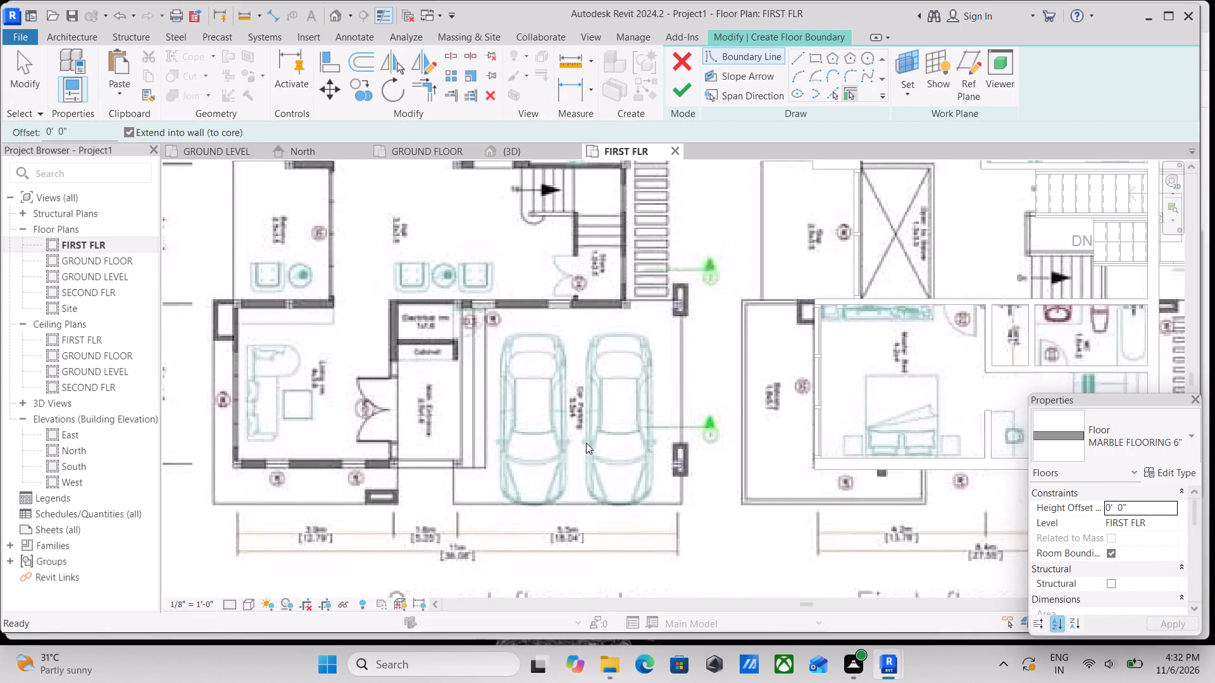
scroll(573, 435, "down", 3)
middle_click_drag(564, 434, 564, 531)
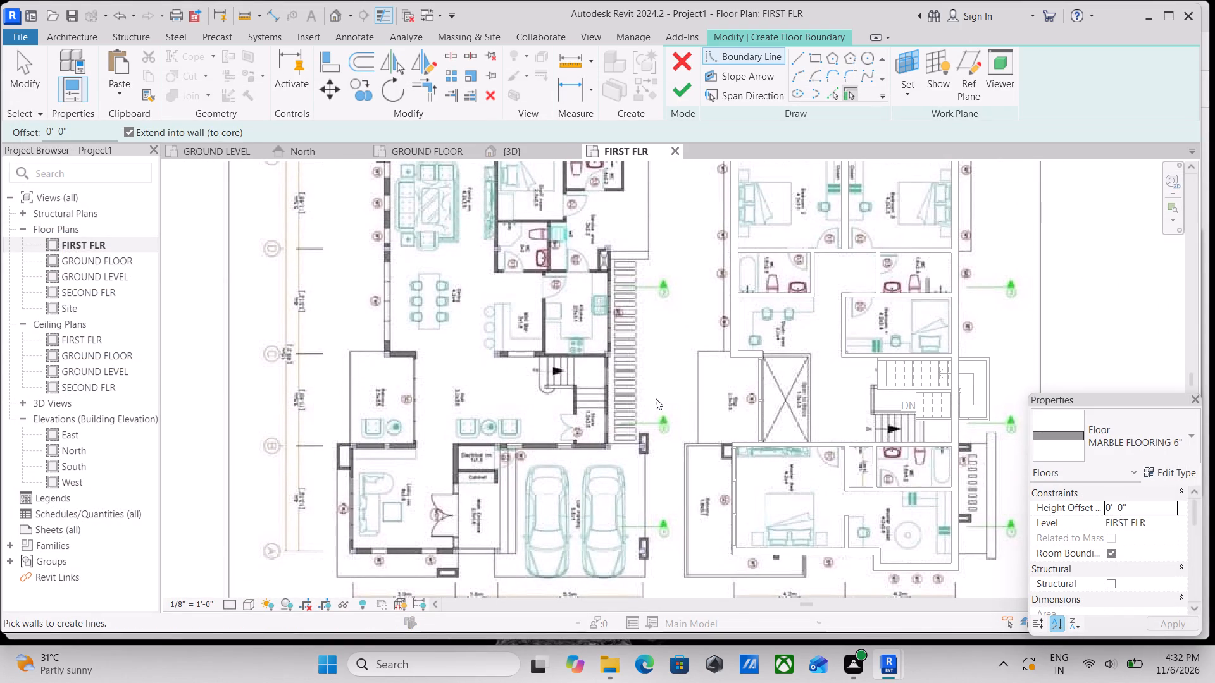
middle_click_drag(656, 398, 585, 419)
middle_click_drag(653, 441, 600, 424)
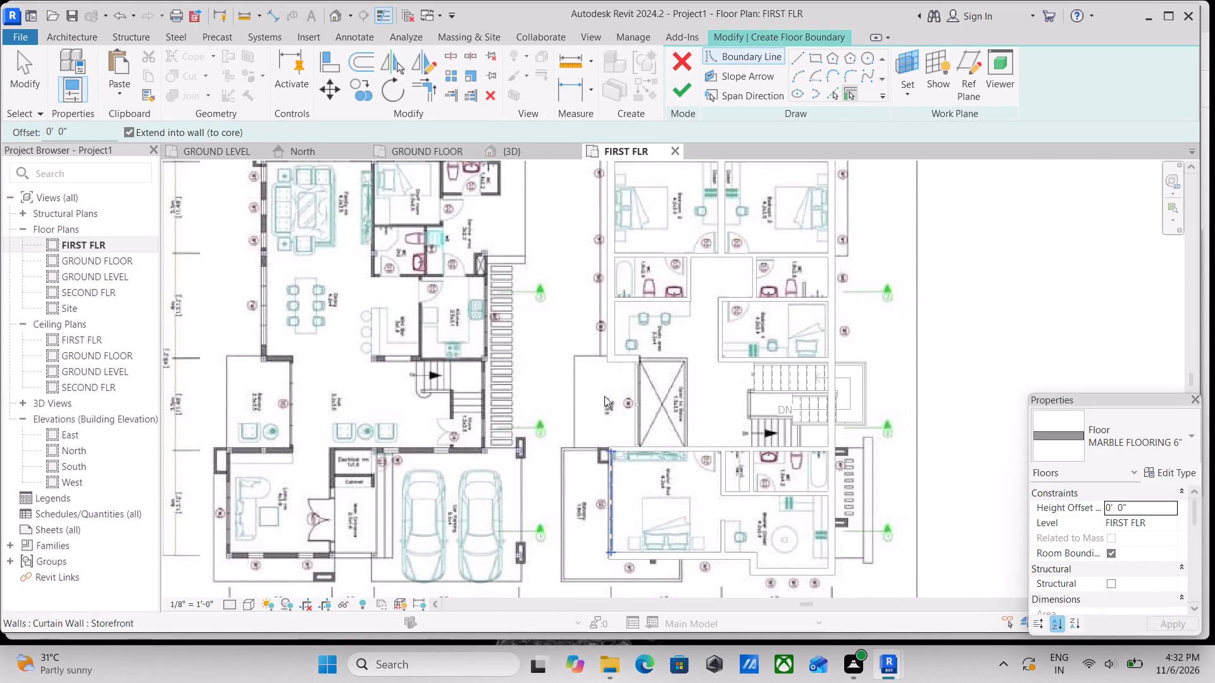
left_click(813, 55)
scroll(695, 228, "up", 3)
middle_click_drag(695, 228, 682, 357)
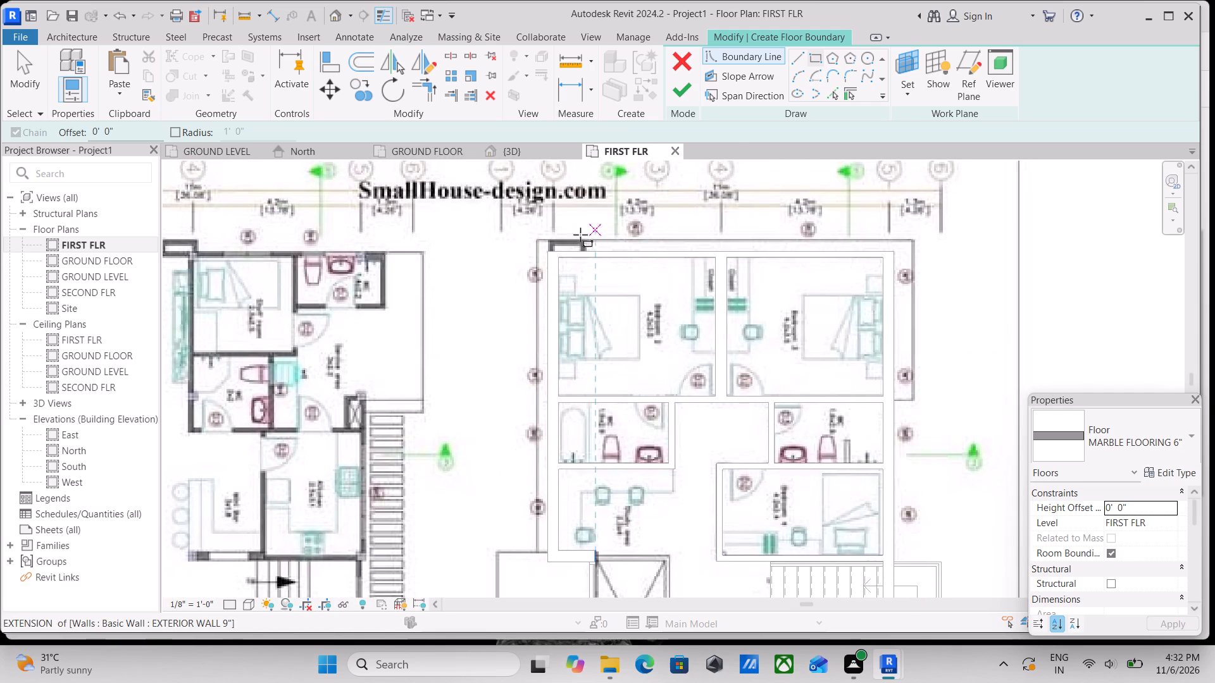
scroll(575, 237, "up", 2)
scroll(568, 311, "up", 8)
middle_click_drag(561, 269, 593, 388)
scroll(592, 376, "up", 1)
scroll(594, 360, "down", 4)
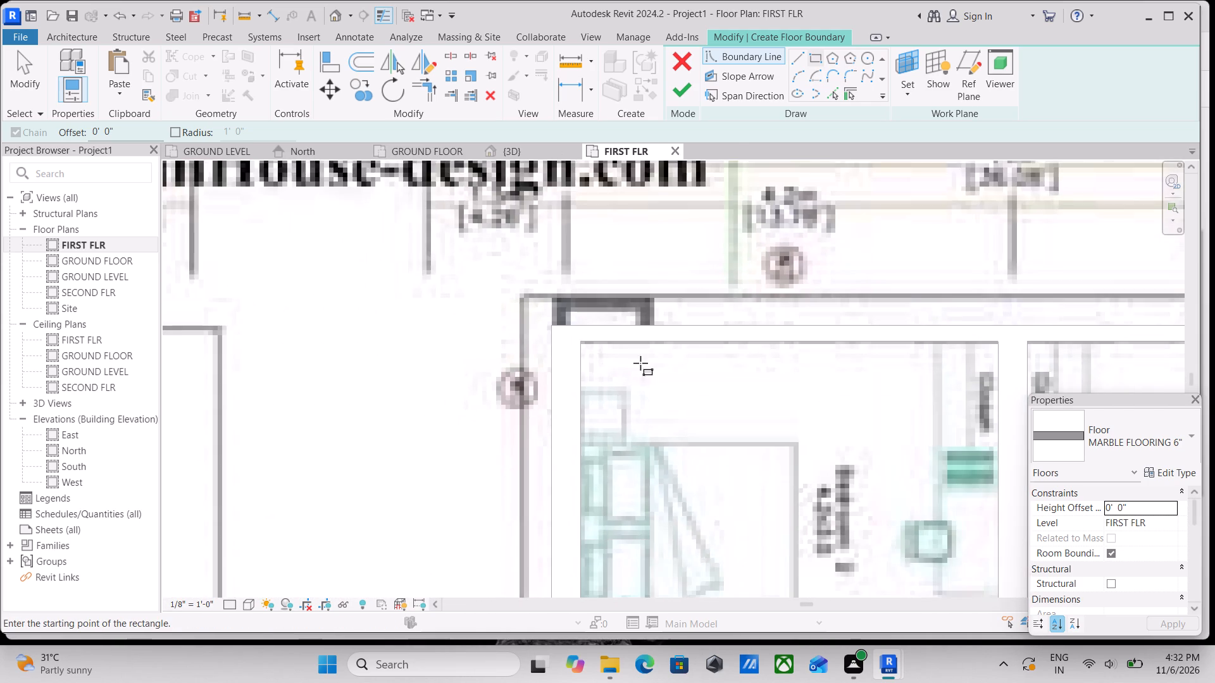
scroll(640, 363, "down", 1)
middle_click_drag(636, 360, 565, 305)
left_click(519, 290)
middle_click_drag(643, 431, 592, 255)
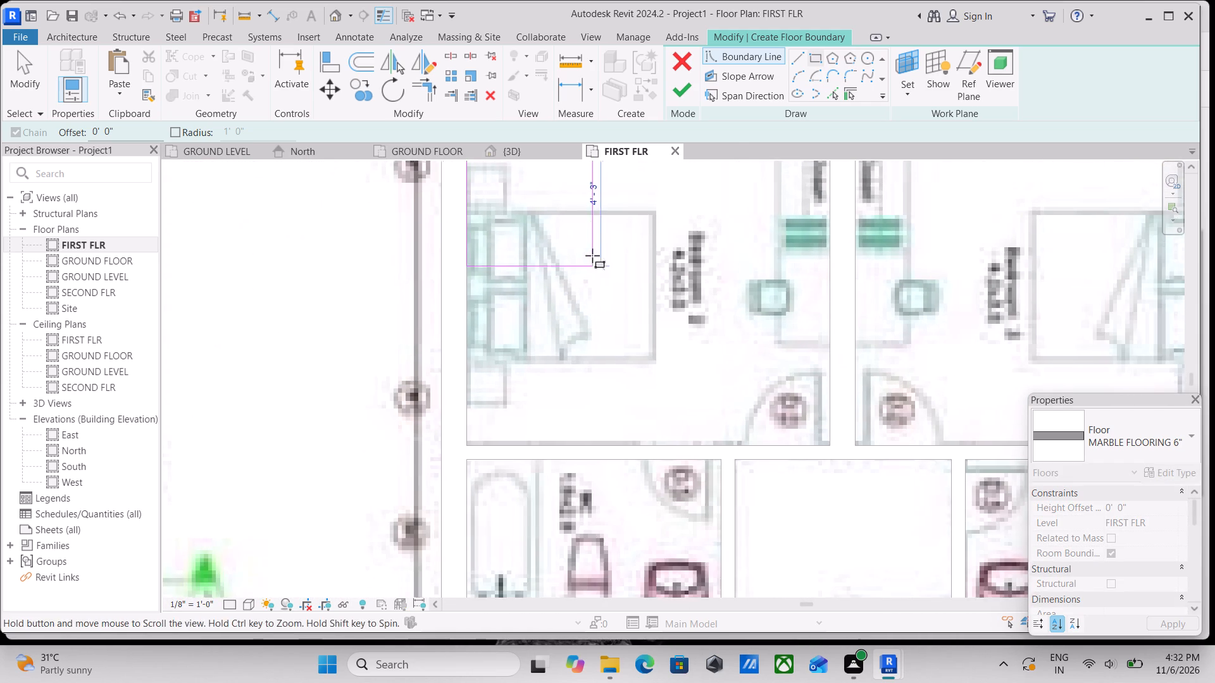
middle_click_drag(592, 255, 592, 261)
middle_click_drag(763, 426, 732, 399)
left_click(799, 414)
Sketch a second rectangular floor boundary along the inner wall faces of the adjoining upper-right bedroom.
scroll(858, 327, "down", 2)
middle_click_drag(868, 350, 814, 508)
scroll(780, 324, "up", 6)
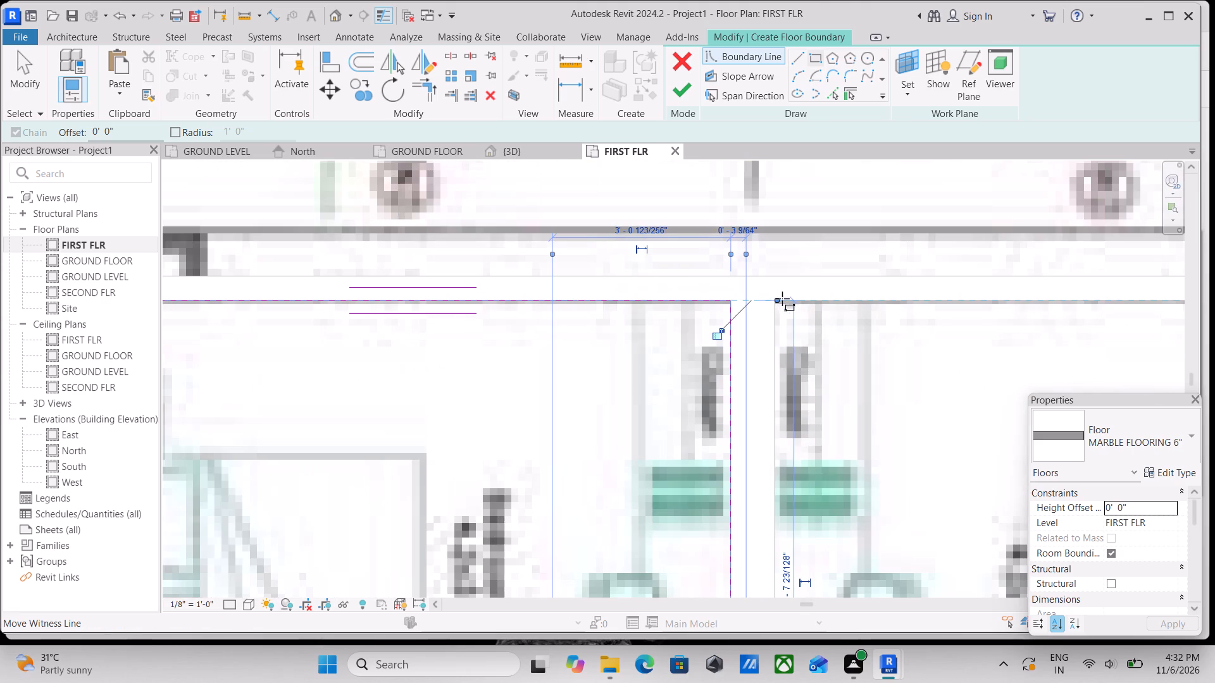
scroll(780, 302, "up", 8)
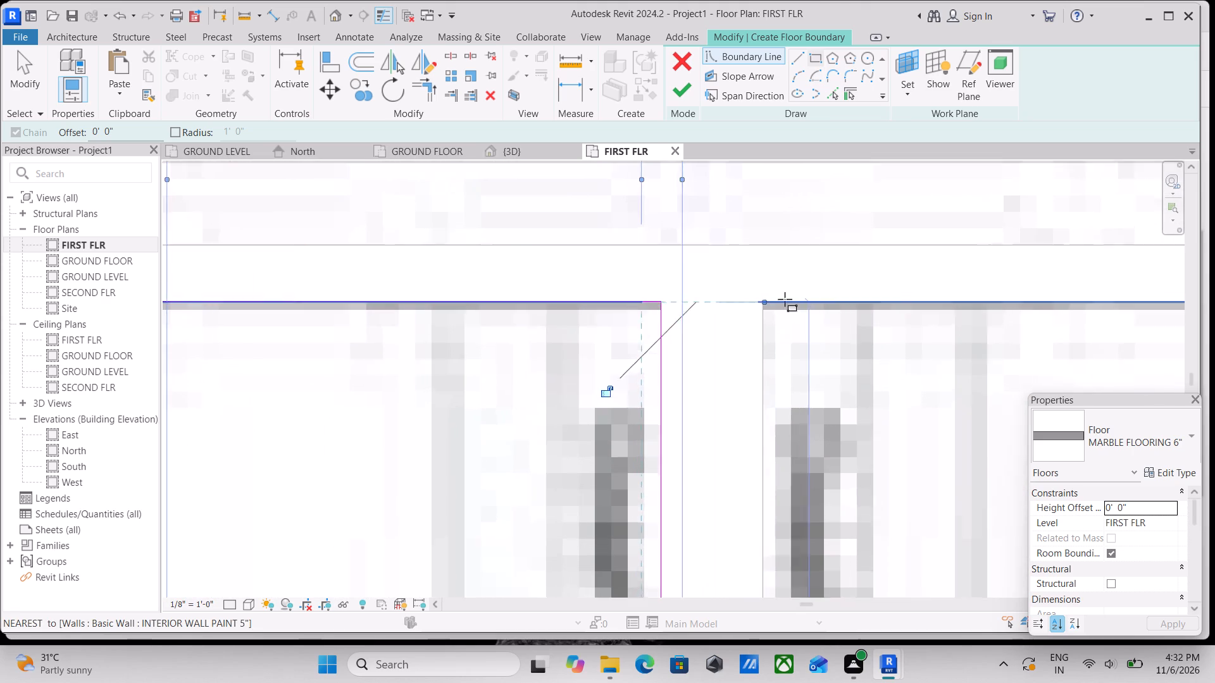
scroll(785, 299, "up", 7)
left_click(726, 304)
scroll(907, 434, "down", 3)
middle_click_drag(904, 432, 857, 375)
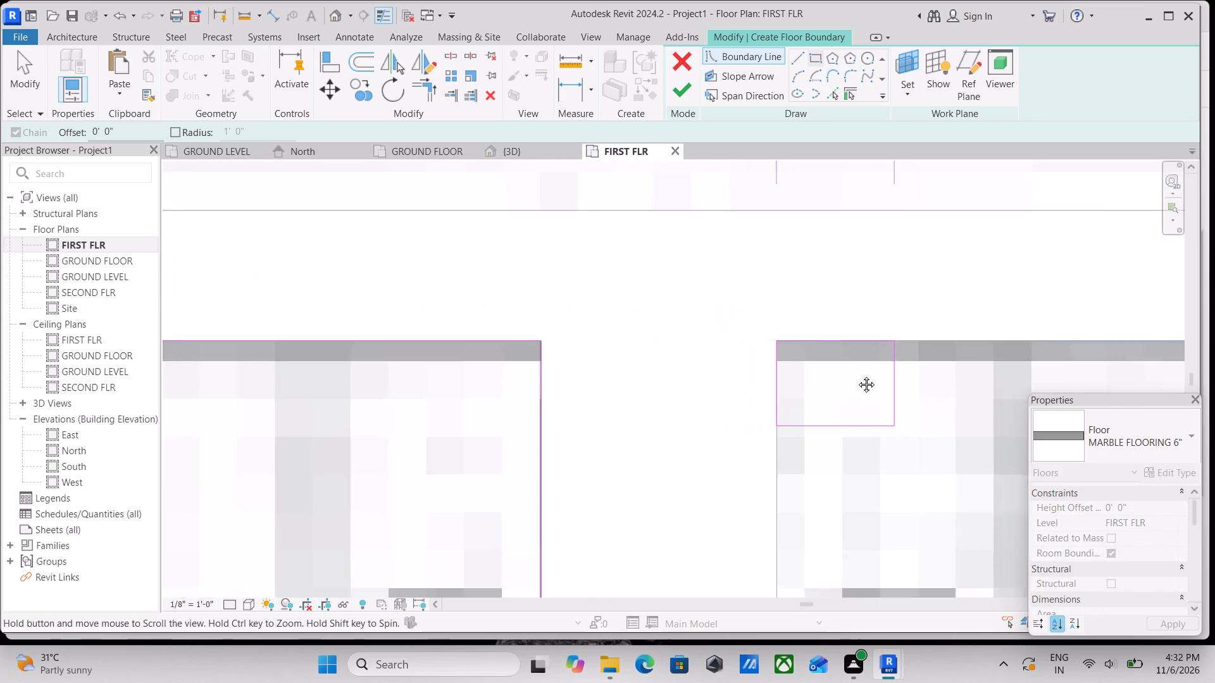
middle_click_drag(857, 375, 763, 274)
scroll(952, 426, "down", 3)
middle_click_drag(944, 421, 779, 274)
scroll(828, 343, "down", 4)
scroll(876, 369, "down", 4)
middle_click_drag(869, 364, 777, 267)
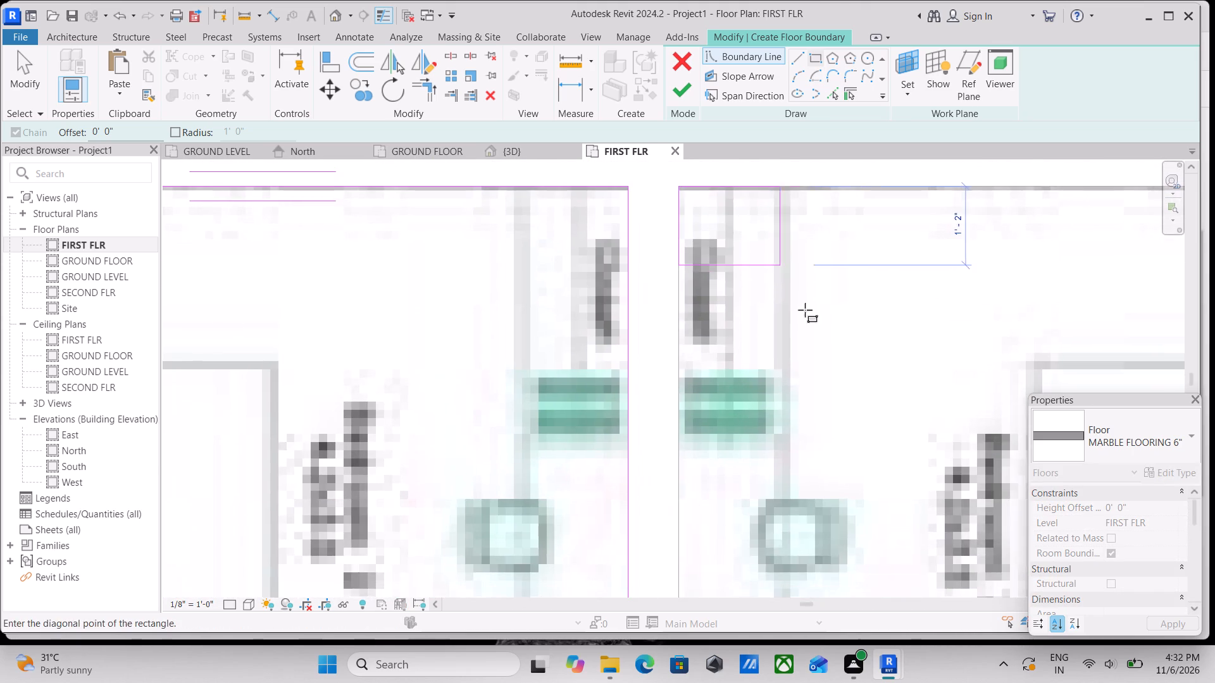
middle_click_drag(890, 400, 753, 273)
middle_click_drag(895, 377, 766, 268)
scroll(808, 310, "down", 4)
scroll(904, 335, "down", 2)
middle_click_drag(904, 336, 789, 275)
scroll(867, 346, "up", 1)
left_click(864, 390)
Sketch a rectangular floor boundary, about 7'-7" by 4'-2 1/4", along the inner wall faces of the WC below the upper-left bedroom.
scroll(621, 321, "down", 1)
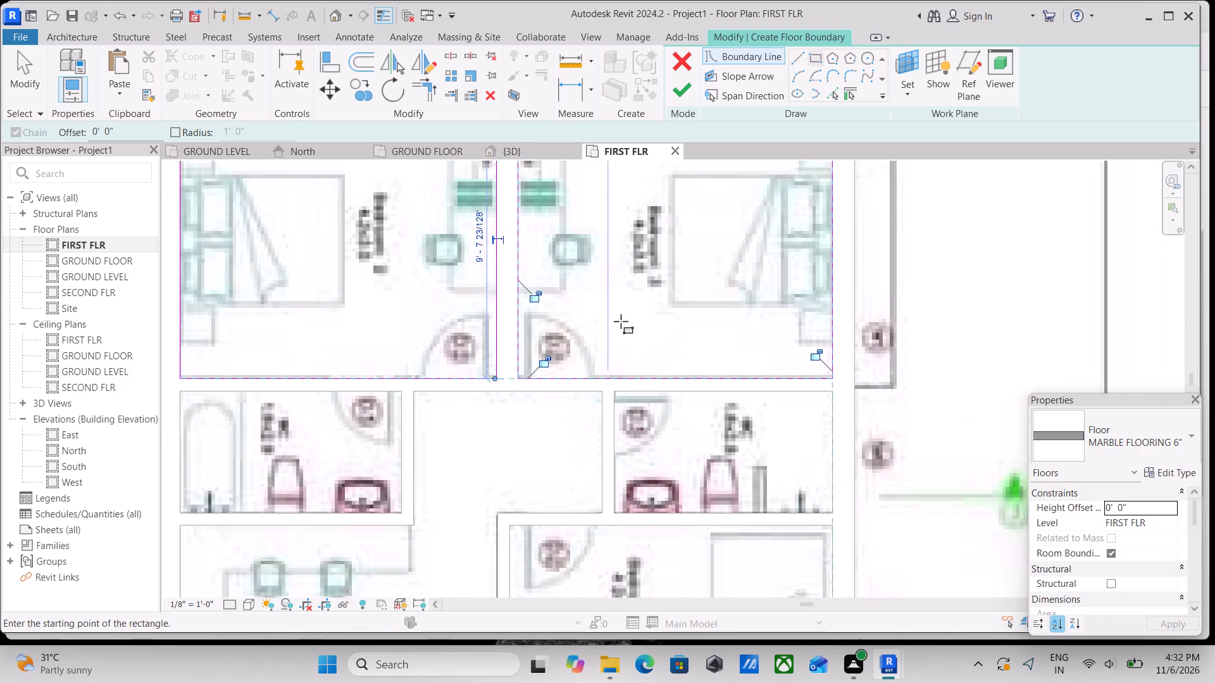
scroll(621, 321, "down", 1)
middle_click_drag(630, 307, 703, 234)
scroll(330, 326, "up", 6)
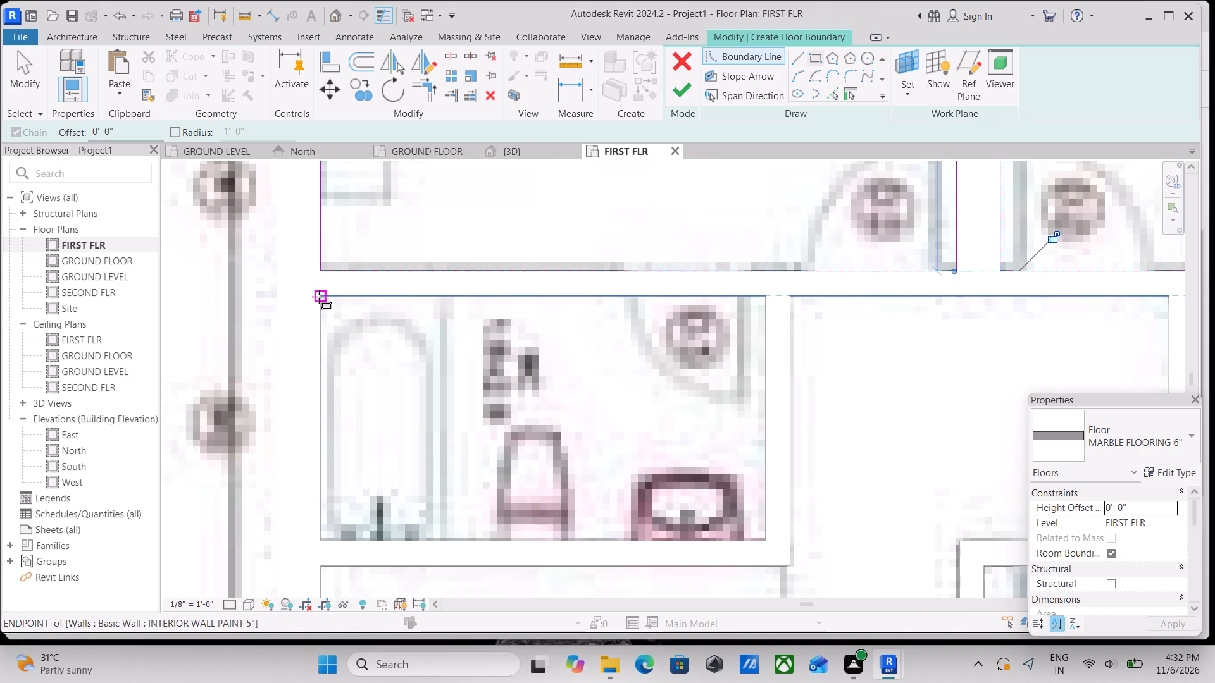
left_click(320, 297)
middle_click_drag(494, 481, 421, 296)
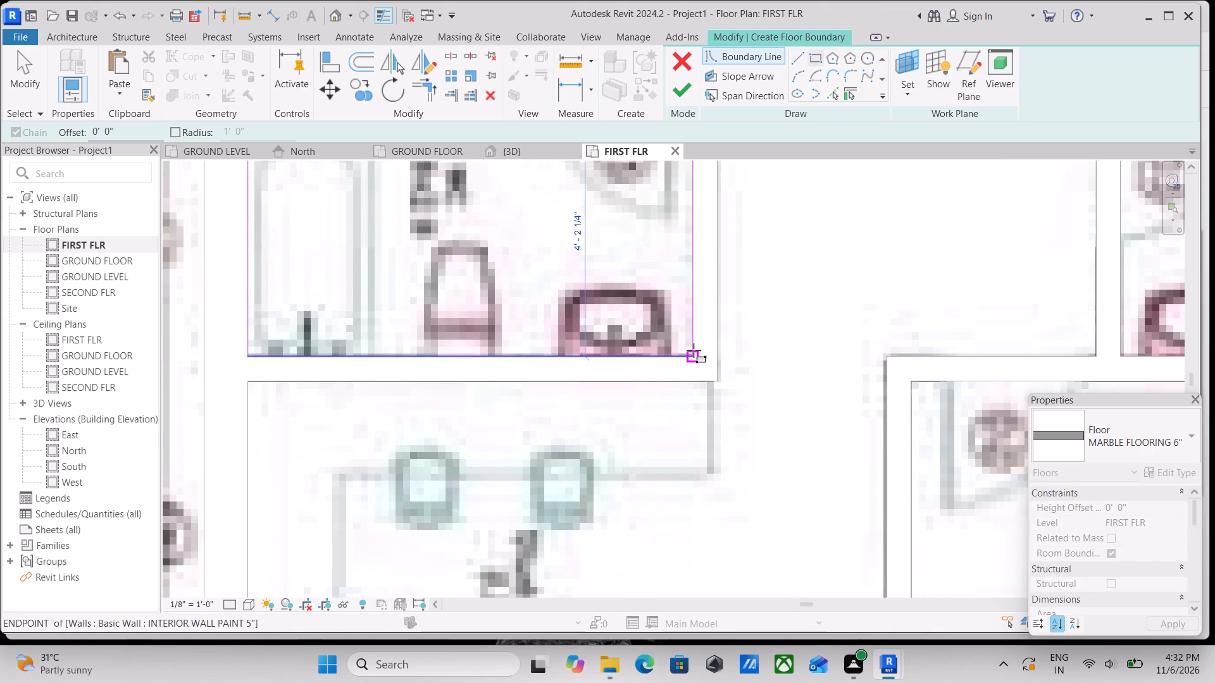
left_click(694, 350)
Sketch a rectangular floor boundary about 4'-2 1/4" deep along the inner wall faces of the WC below the upper-right bedroom.
scroll(855, 249, "down", 4)
scroll(932, 248, "down", 1)
middle_click_drag(932, 248, 656, 321)
scroll(847, 319, "up", 2)
middle_click_drag(842, 328, 869, 371)
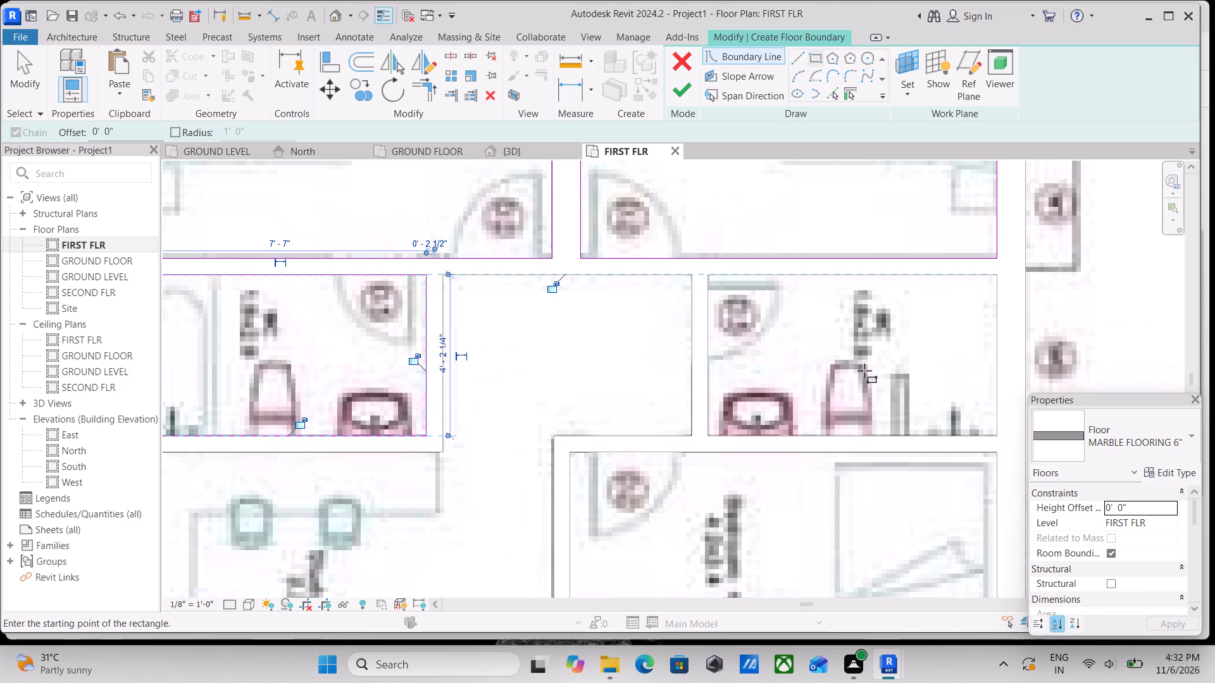
scroll(712, 271, "up", 6)
left_click(671, 264)
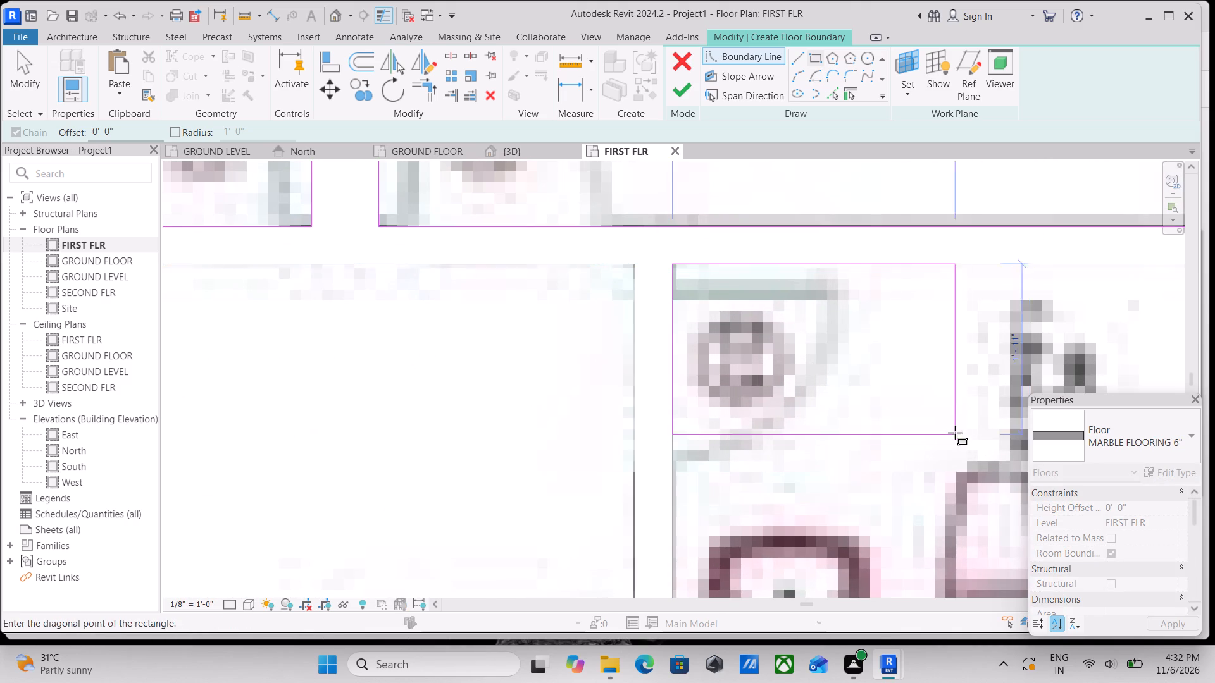
middle_click_drag(951, 430, 856, 282)
scroll(987, 413, "down", 1)
middle_click_drag(992, 420, 781, 308)
left_click(1000, 364)
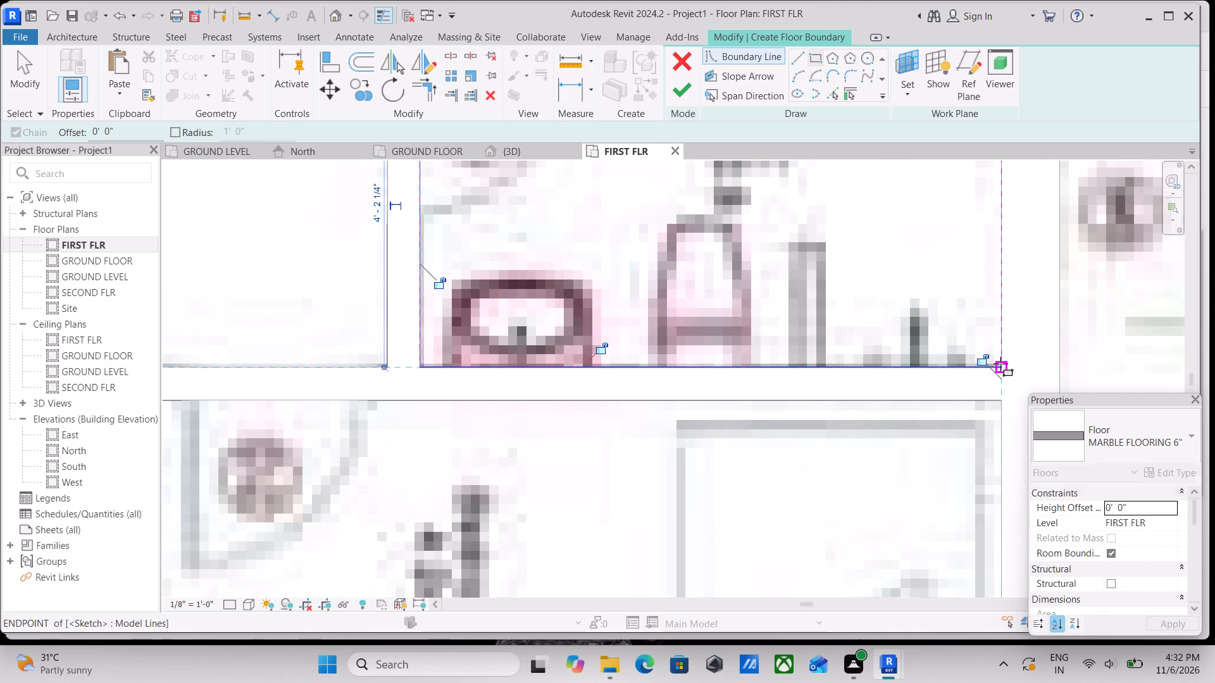
Sketch a rectangular floor boundary about 5'-11 1/4" deep along the inner wall faces of Bedroom 4, above the staircase.
scroll(664, 344, "down", 4)
middle_click_drag(677, 349, 785, 306)
middle_click_drag(687, 352, 731, 295)
scroll(731, 295, "down", 1)
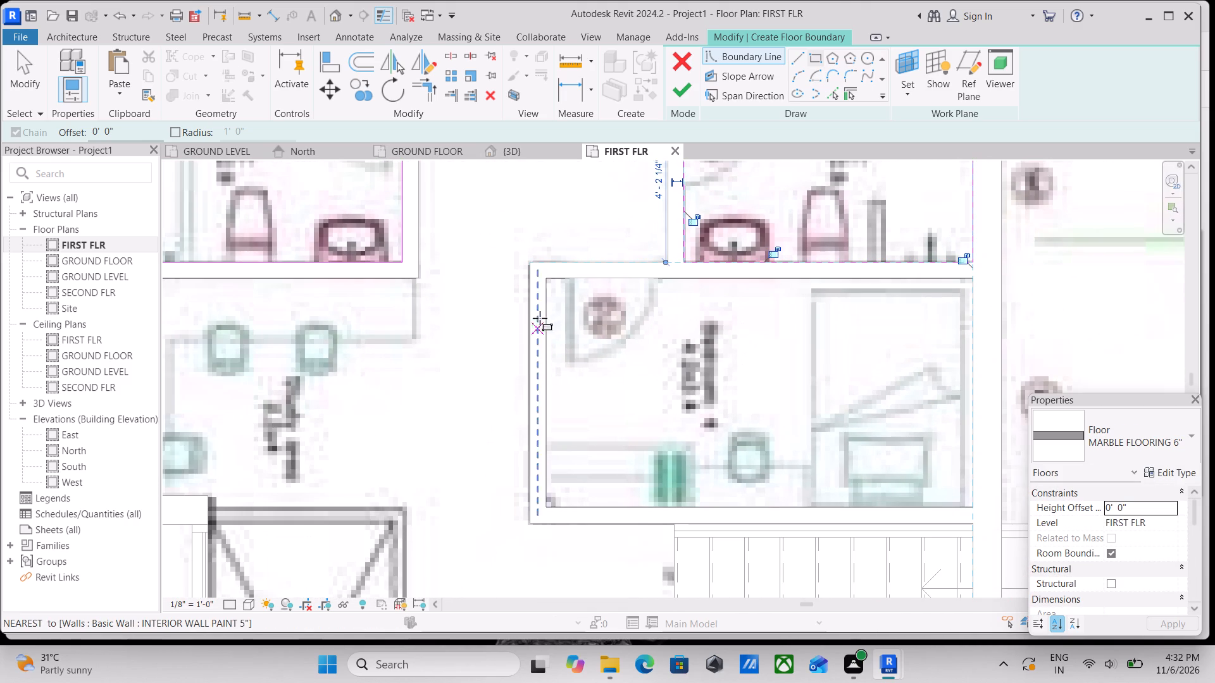
left_click(549, 280)
middle_click_drag(900, 453, 850, 419)
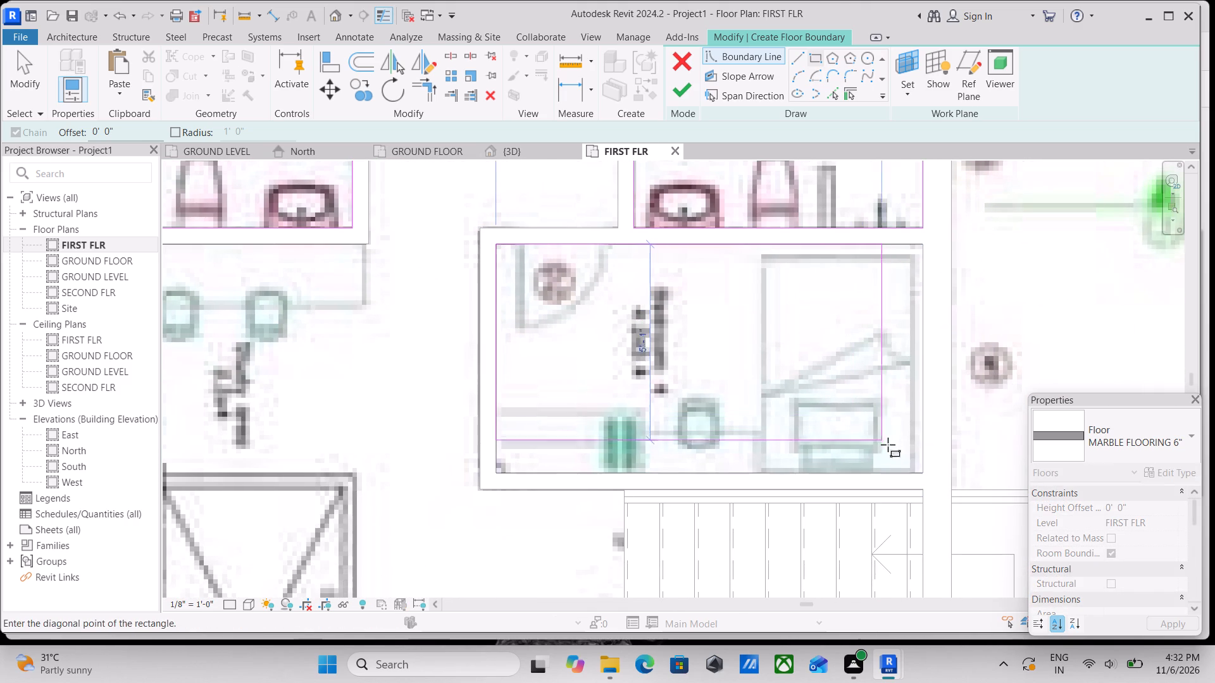
left_click(921, 471)
Sketch a rectangular floor boundary, about 2'-6 1/2" by 4'-3", inside the narrow room between the master bedroom and its WC.
scroll(657, 362, "down", 4)
middle_click_drag(663, 382, 820, 365)
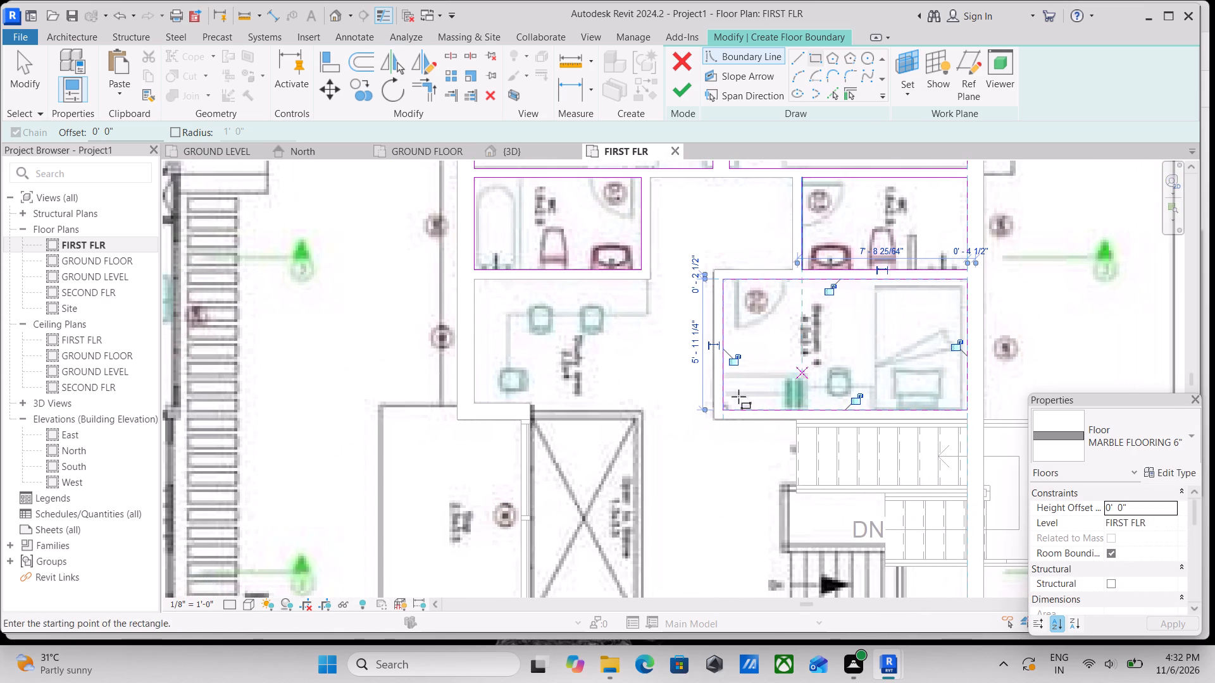
middle_click_drag(535, 364, 585, 414)
scroll(699, 460, "down", 1)
middle_click_drag(690, 445, 693, 394)
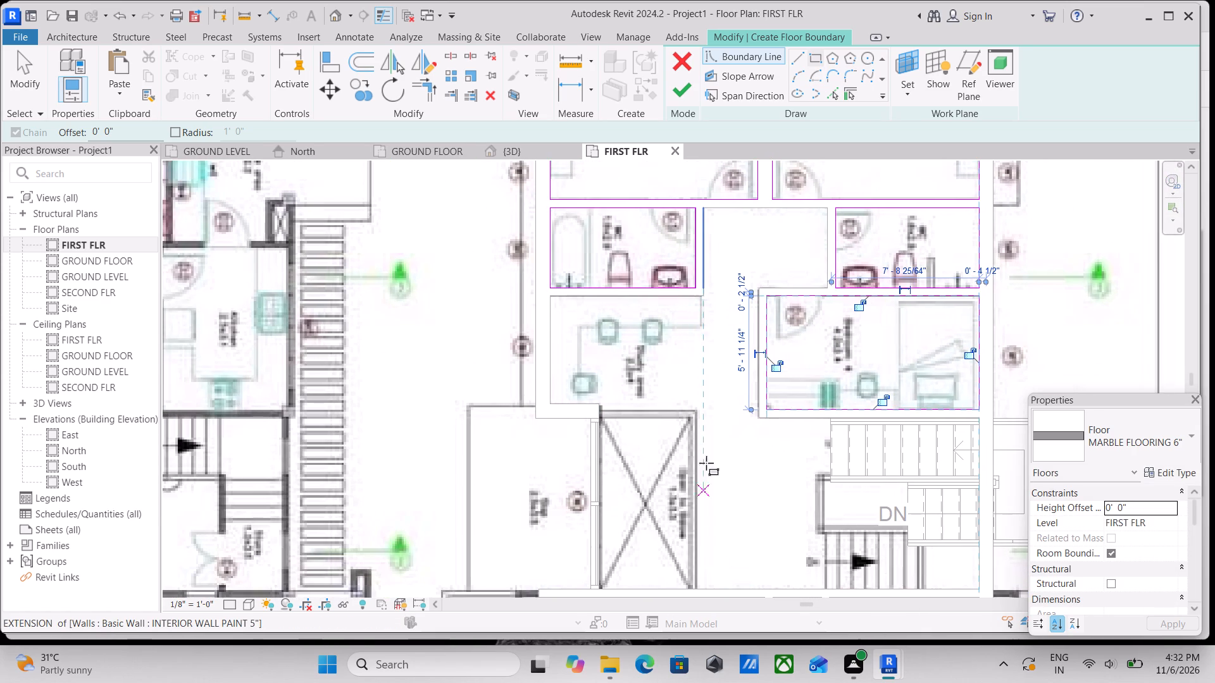
scroll(745, 512, "down", 1)
middle_click_drag(745, 512, 733, 424)
middle_click_drag(706, 496, 731, 421)
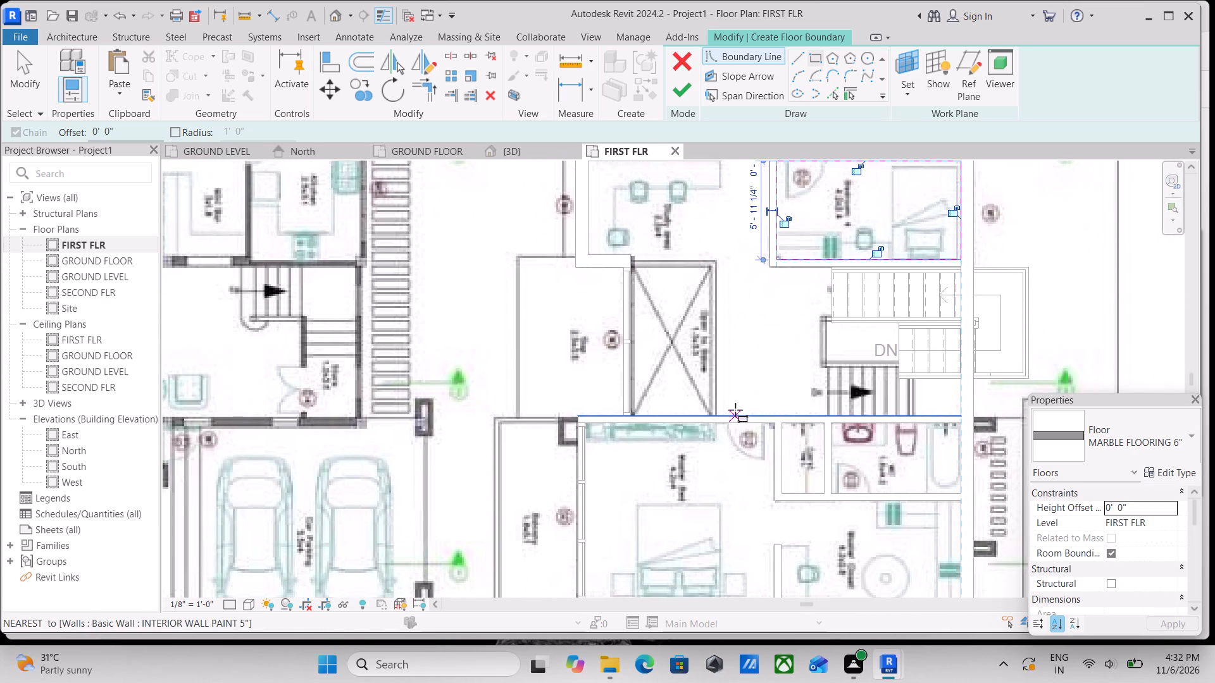
middle_click_drag(724, 493, 752, 404)
scroll(819, 364, "up", 2)
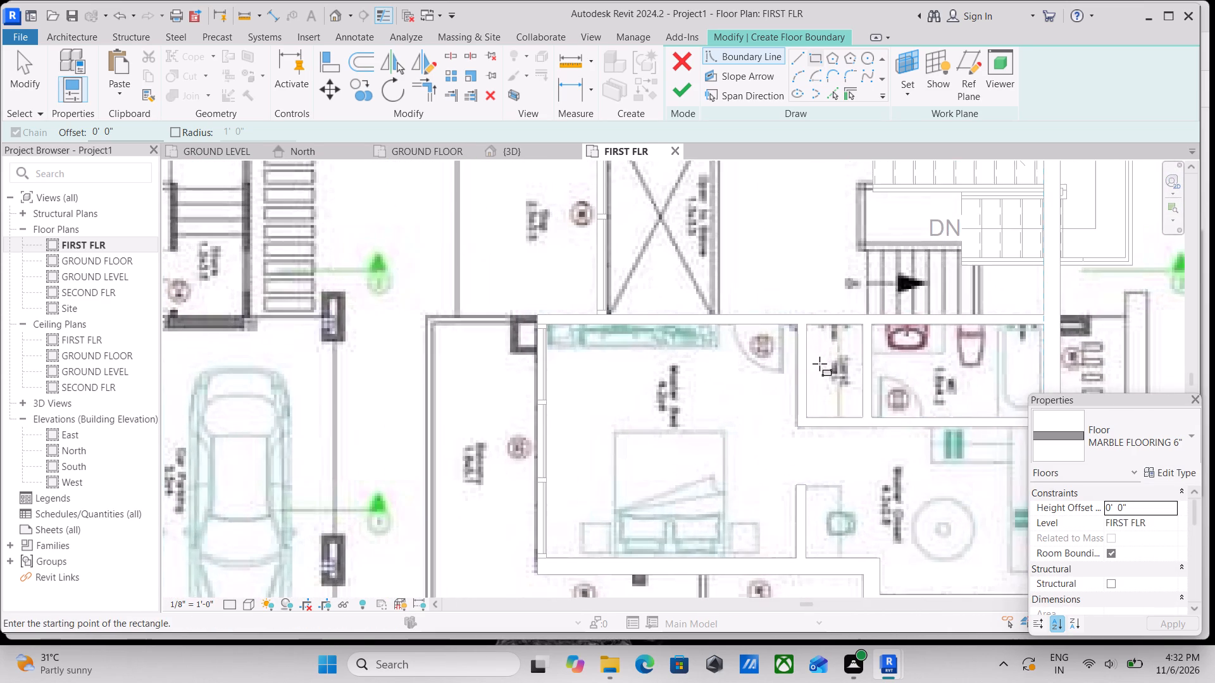
middle_click_drag(819, 364, 753, 479)
scroll(756, 421, "up", 7)
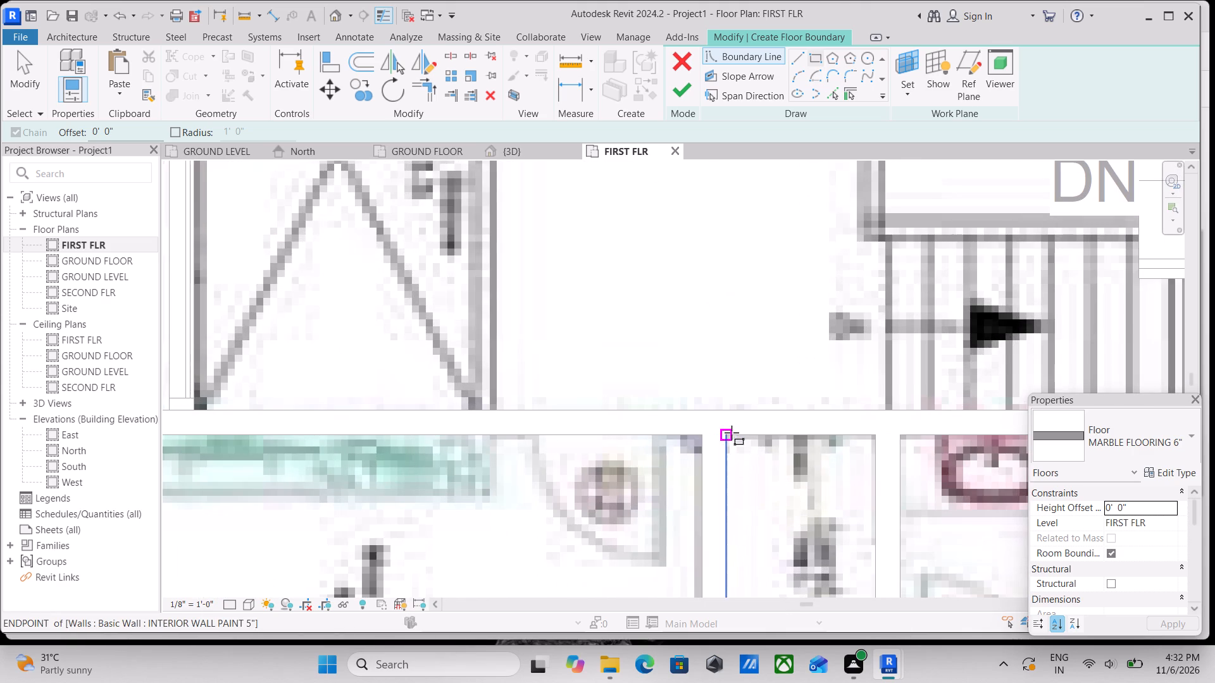
left_click(732, 433)
middle_click_drag(840, 556, 776, 379)
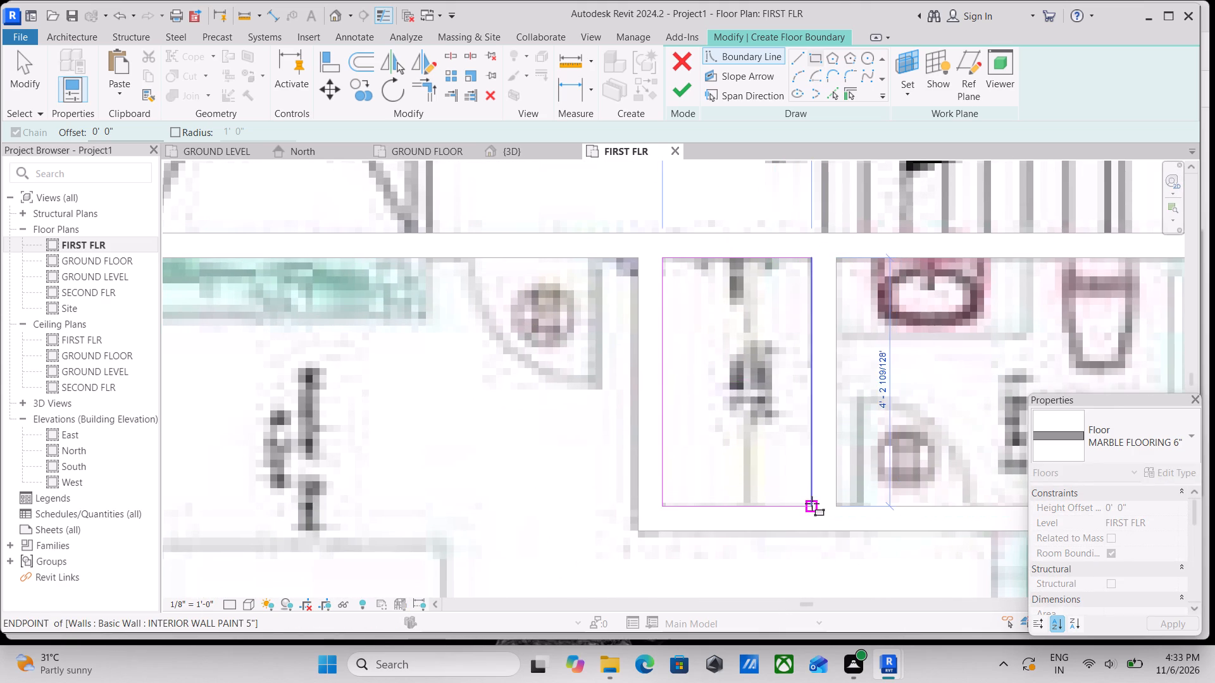
left_click(814, 504)
Sketch a rectangular floor boundary, about 7'-9 1/2" by 4'-3", along the inner wall faces of the master bedroom's WC.
middle_click_drag(870, 402, 647, 431)
scroll(870, 402, "down", 1)
middle_click_drag(675, 387, 665, 423)
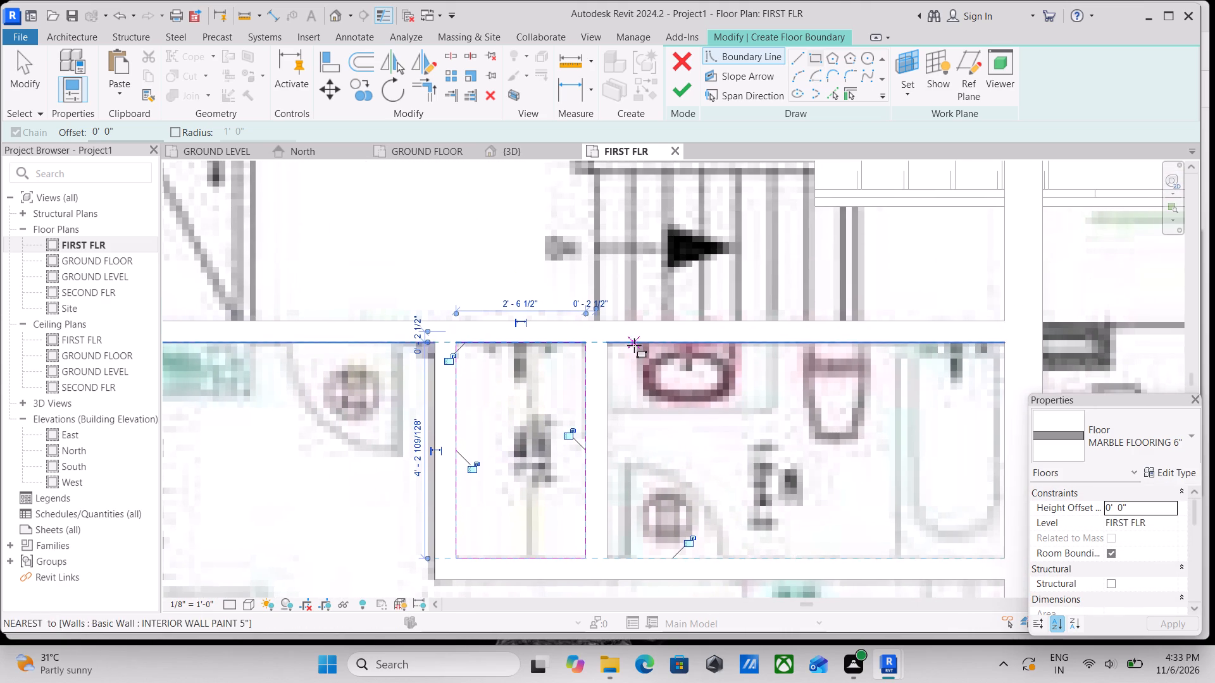
scroll(628, 349, "up", 3)
left_click(599, 335)
middle_click_drag(894, 476, 832, 428)
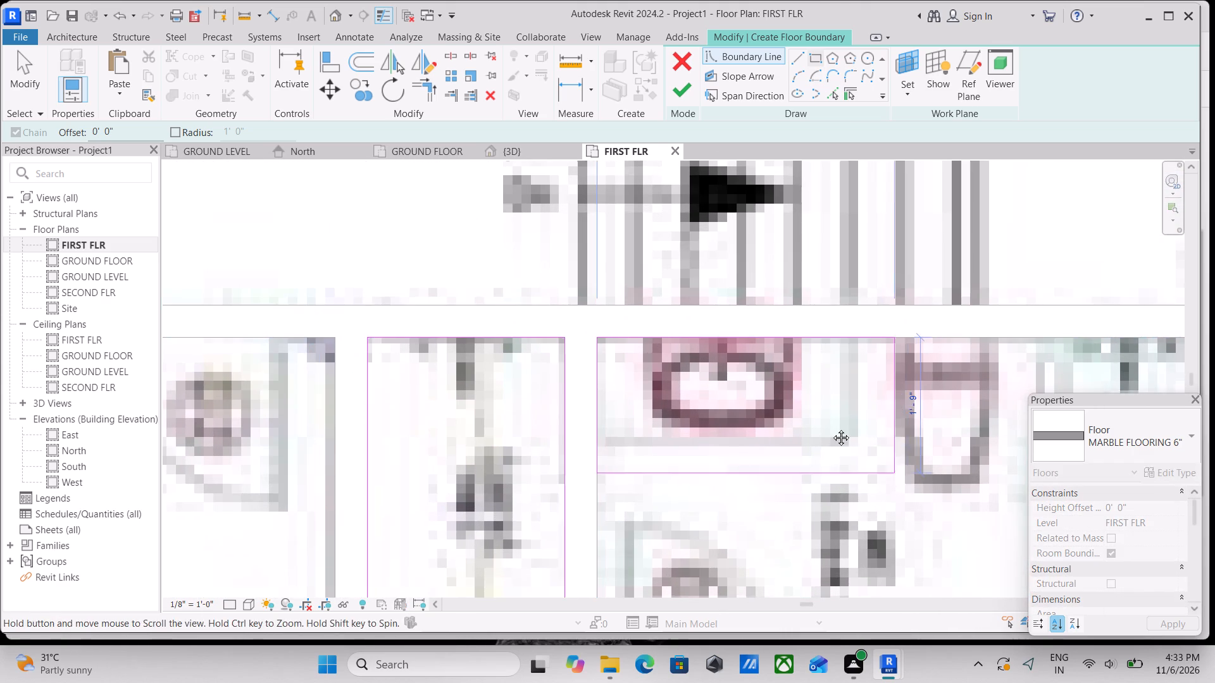
middle_click_drag(832, 428, 734, 360)
middle_click_drag(834, 462, 689, 391)
left_click(897, 478)
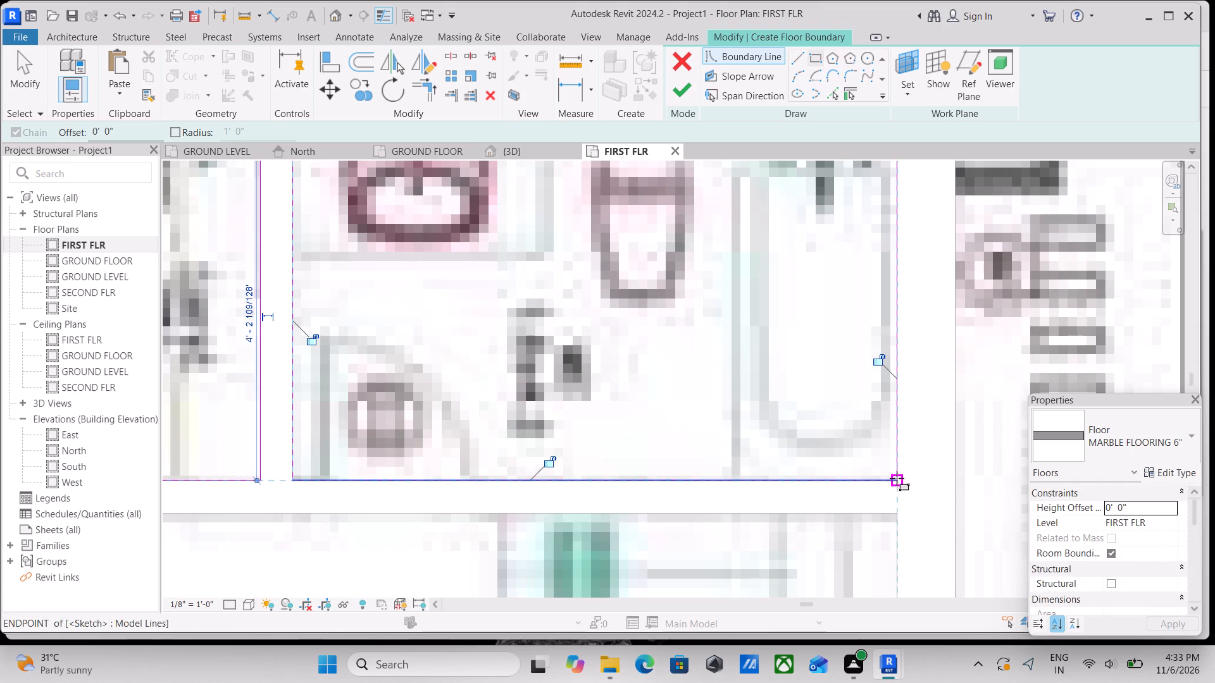
Examine the master bedroom, master closet and adjoining circulation area for the remaining floor boundaries.
scroll(587, 439, "down", 5)
middle_click_drag(563, 464, 687, 350)
scroll(660, 445, "down", 3)
middle_click_drag(659, 444, 736, 352)
middle_click_drag(685, 450, 726, 439)
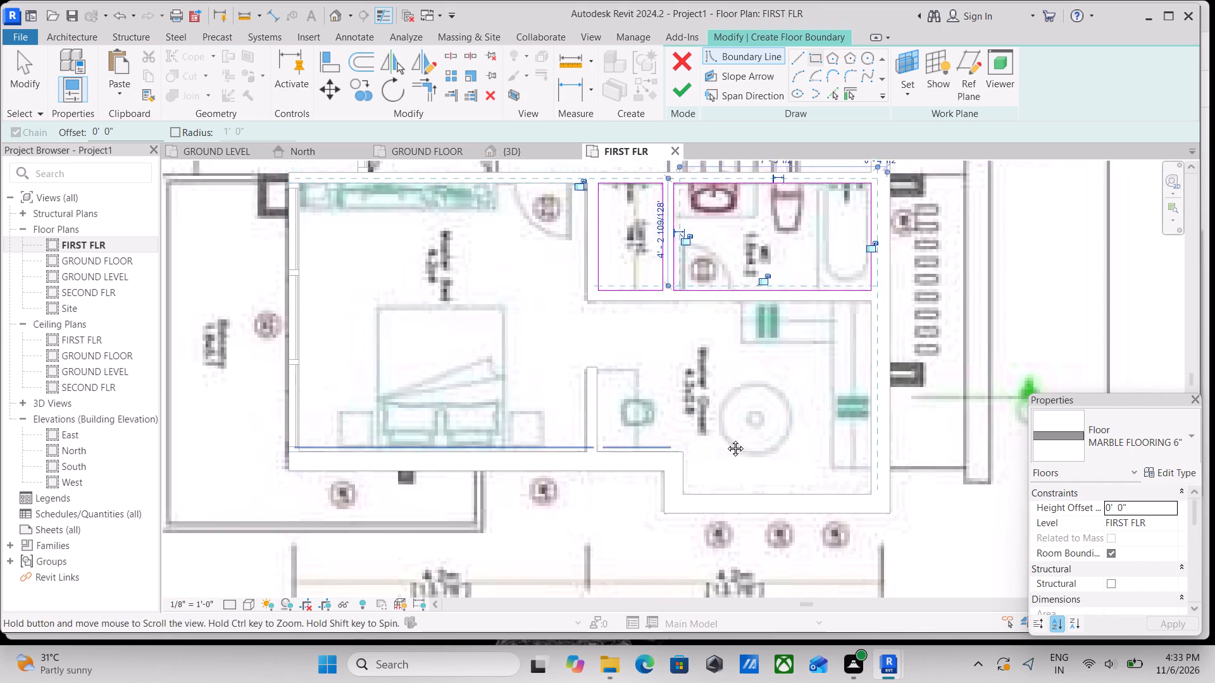
middle_click_drag(726, 439, 828, 437)
scroll(579, 336, "down", 2)
middle_click_drag(579, 336, 610, 460)
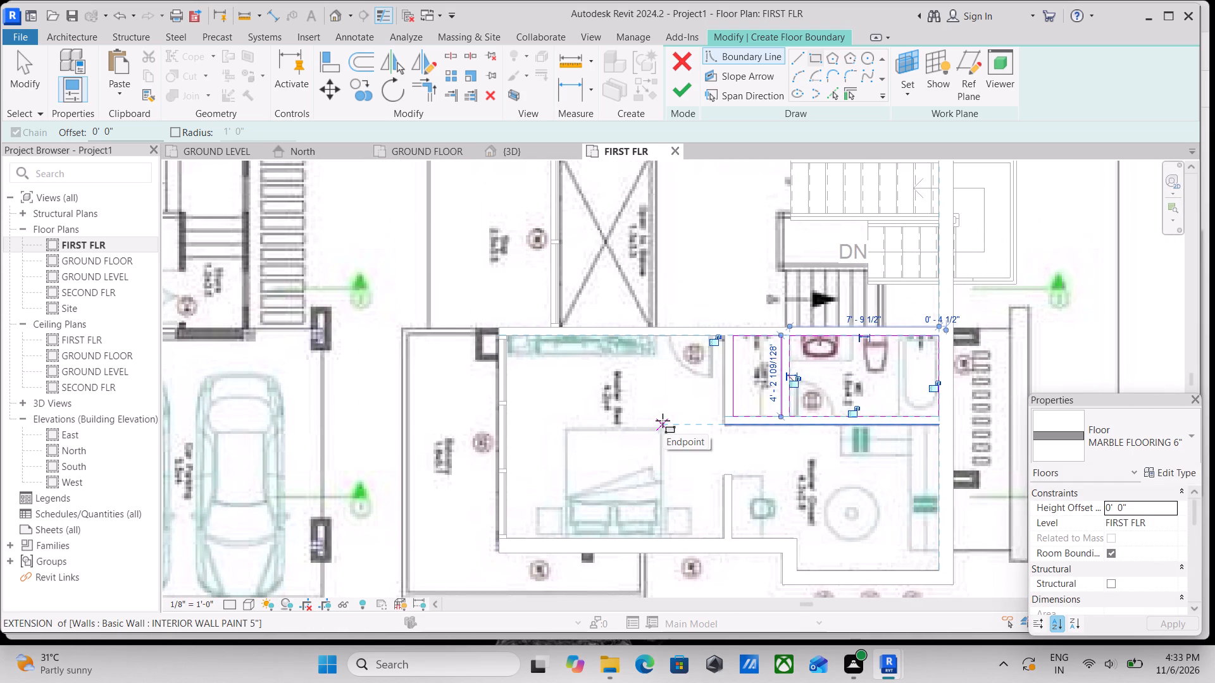
scroll(499, 517, "up", 1)
scroll(552, 482, "down", 2)
middle_click_drag(554, 481, 557, 478)
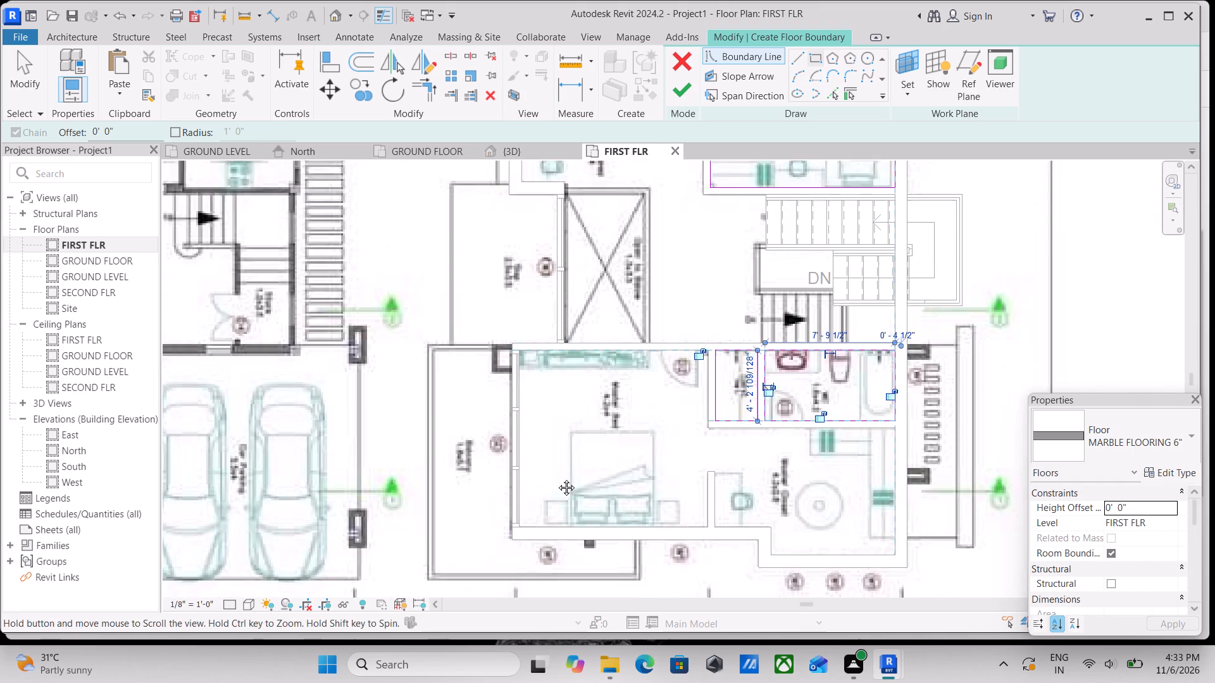
middle_click_drag(557, 478, 603, 407)
scroll(841, 482, "up", 2)
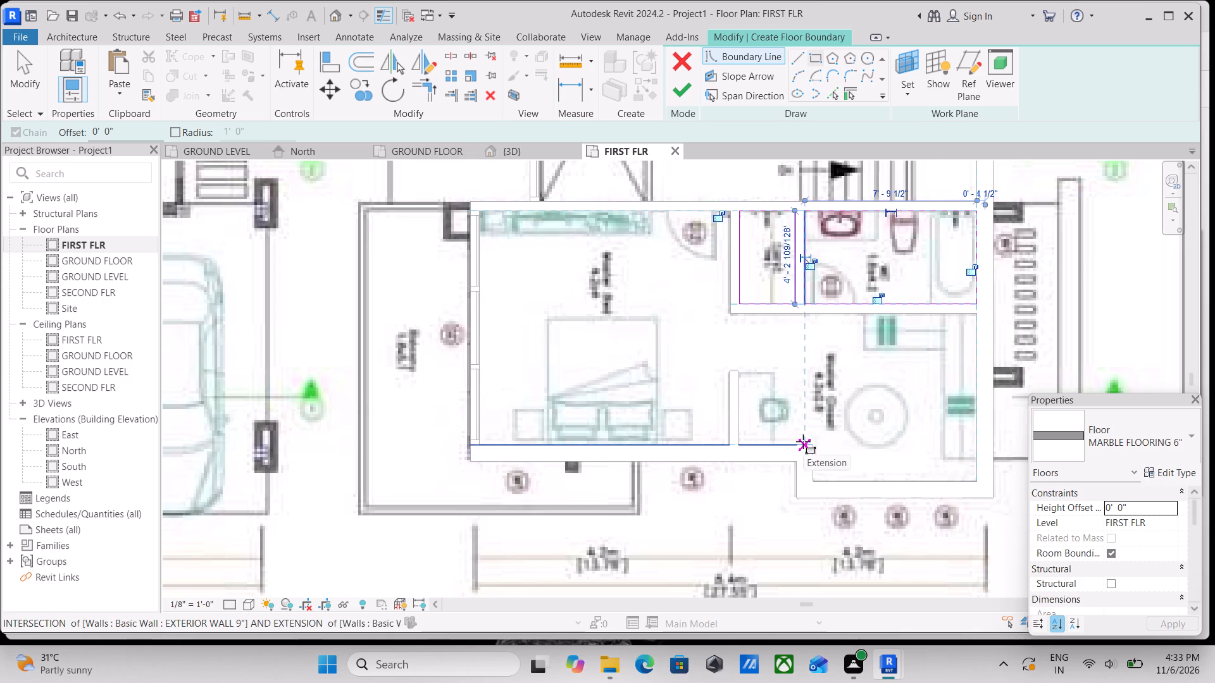
scroll(824, 433, "down", 1)
middle_click_drag(824, 437, 859, 532)
scroll(688, 439, "down", 1)
middle_click_drag(692, 460, 714, 521)
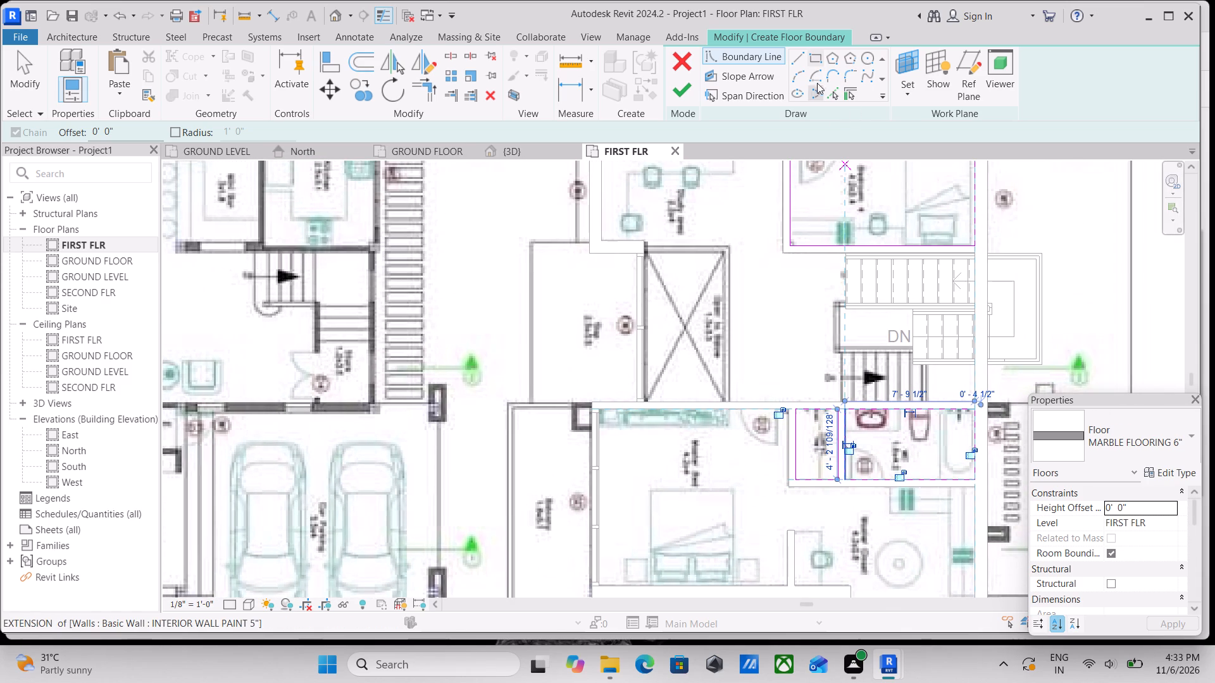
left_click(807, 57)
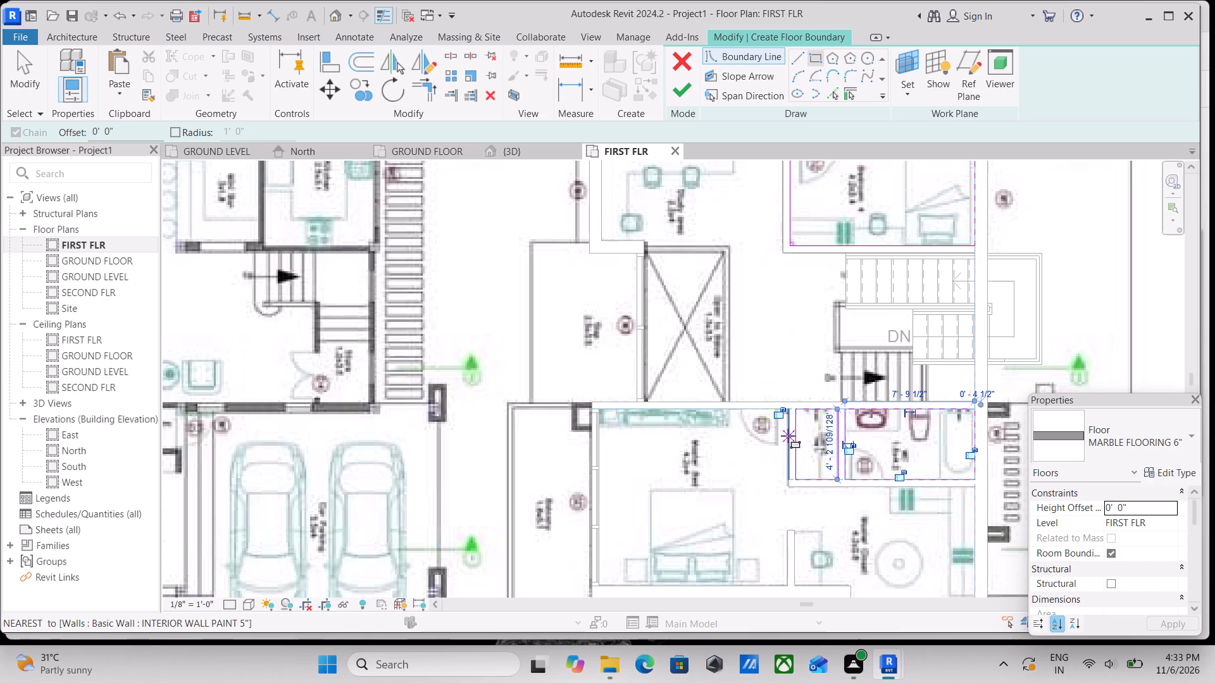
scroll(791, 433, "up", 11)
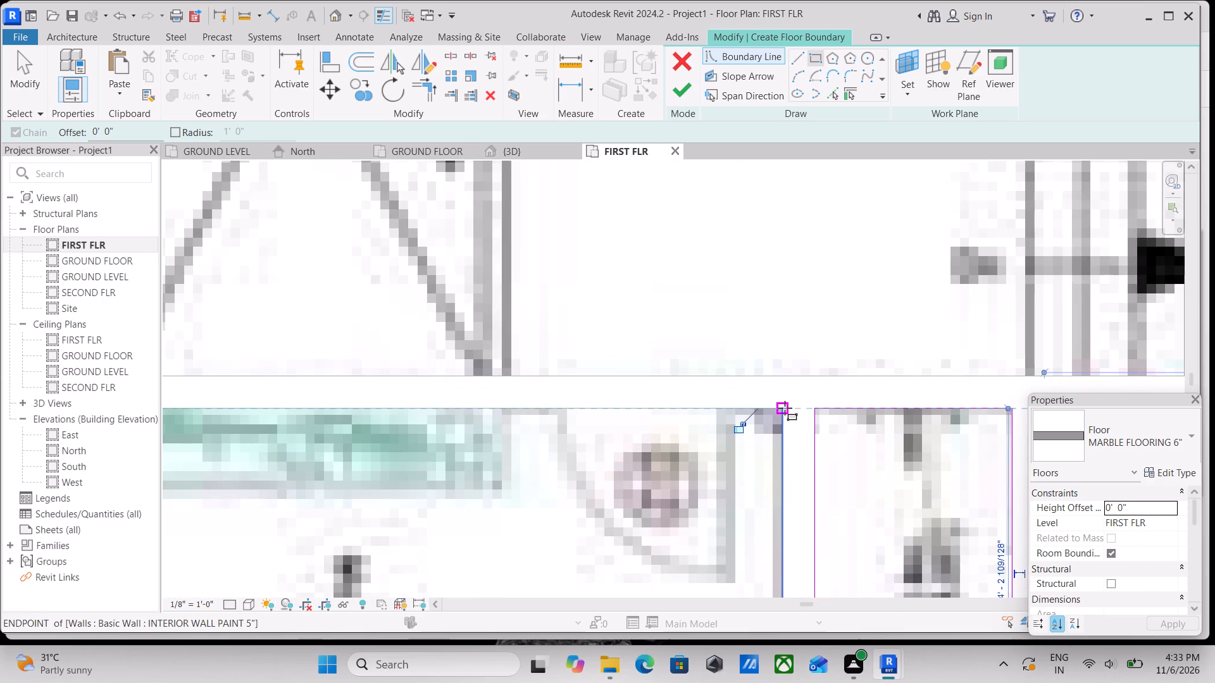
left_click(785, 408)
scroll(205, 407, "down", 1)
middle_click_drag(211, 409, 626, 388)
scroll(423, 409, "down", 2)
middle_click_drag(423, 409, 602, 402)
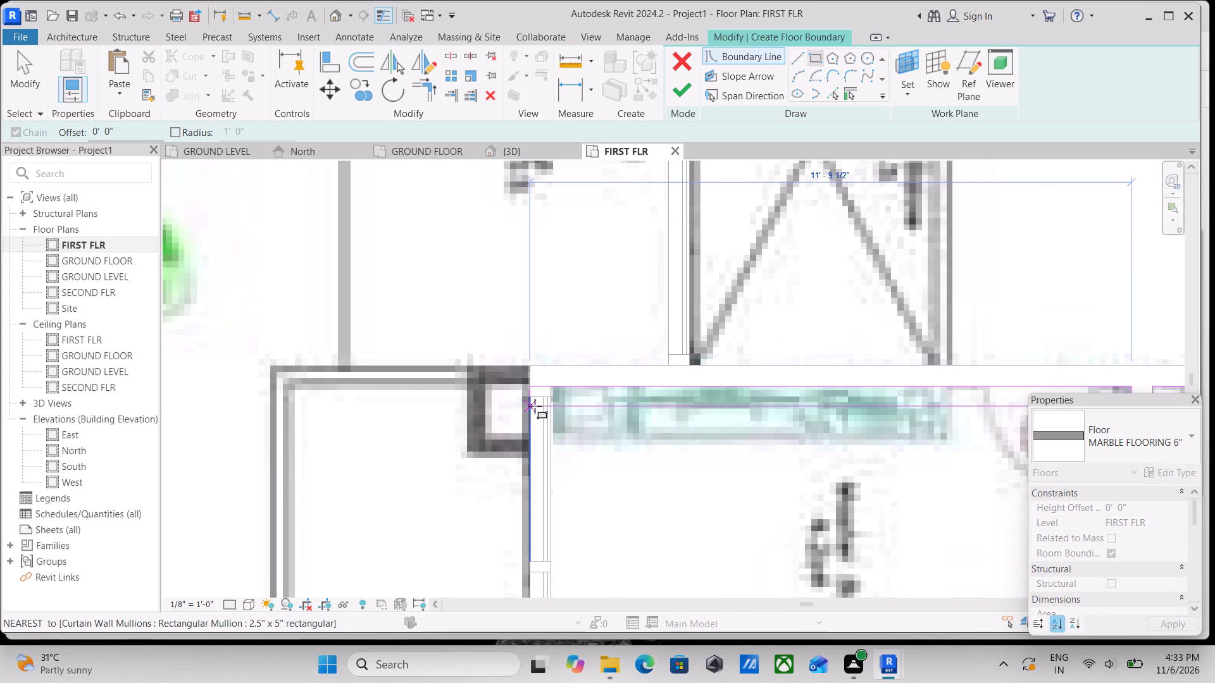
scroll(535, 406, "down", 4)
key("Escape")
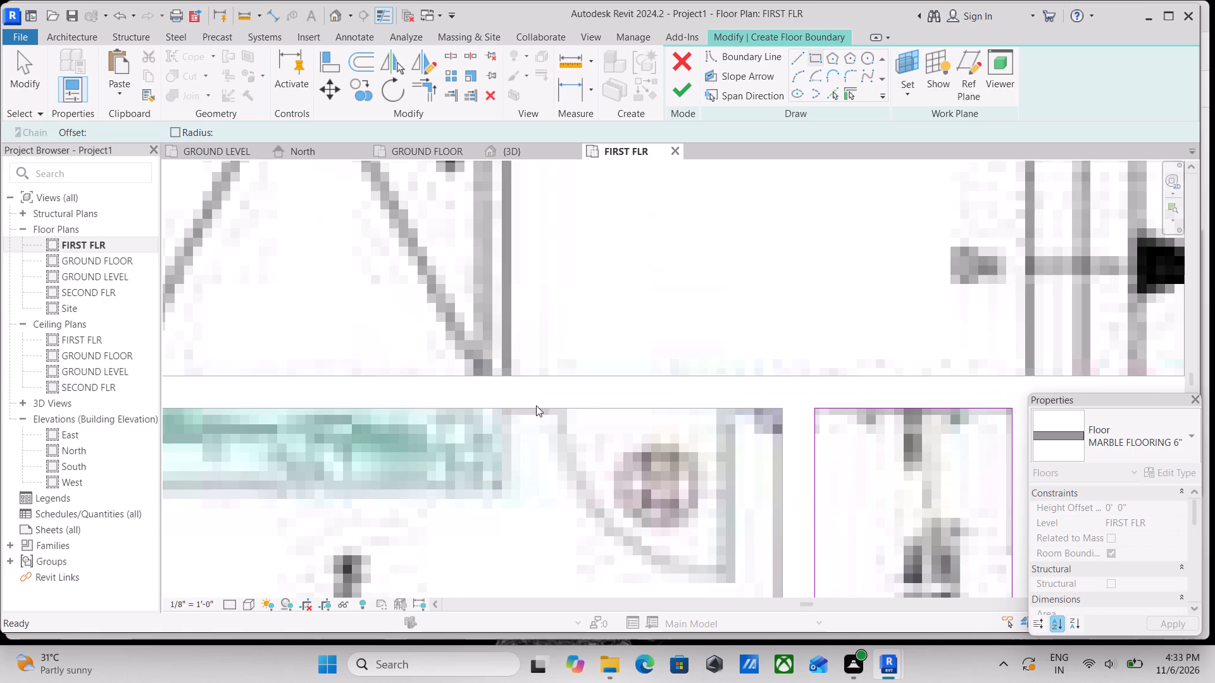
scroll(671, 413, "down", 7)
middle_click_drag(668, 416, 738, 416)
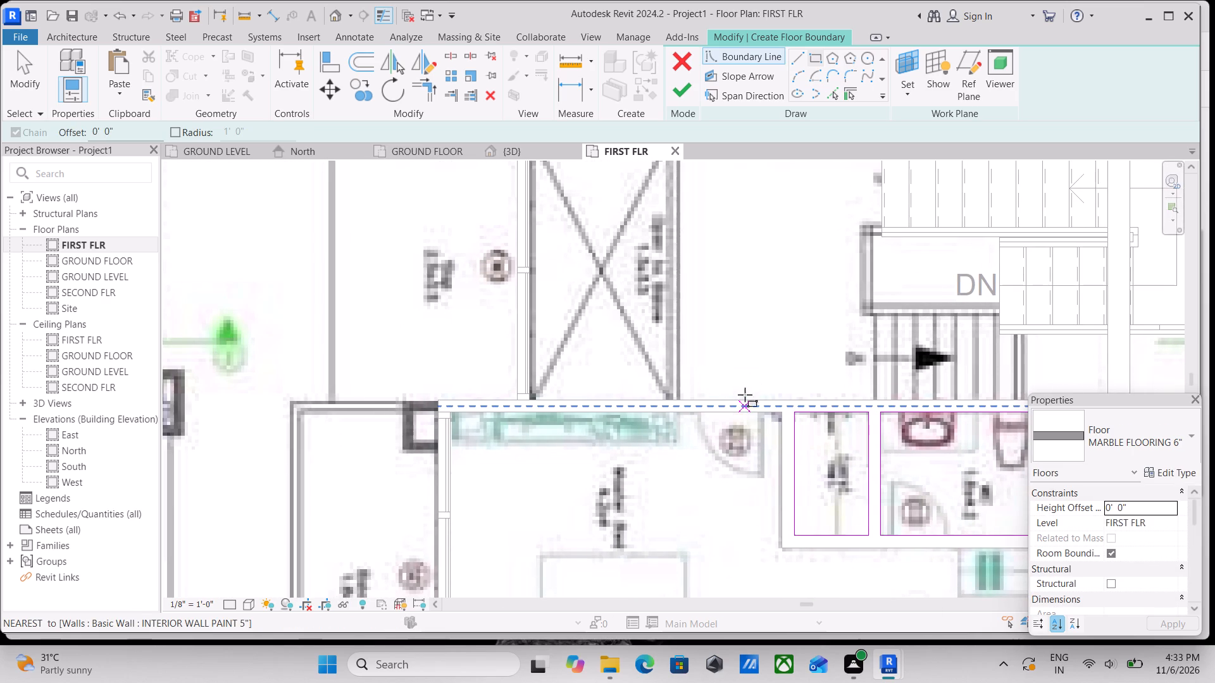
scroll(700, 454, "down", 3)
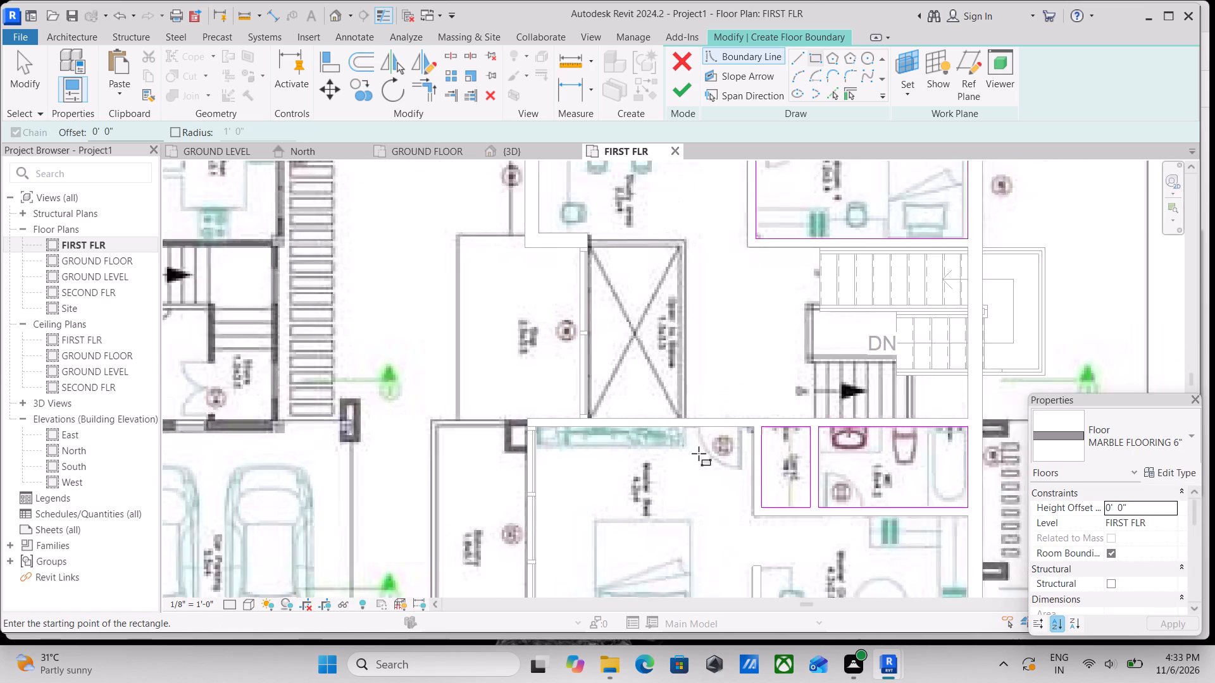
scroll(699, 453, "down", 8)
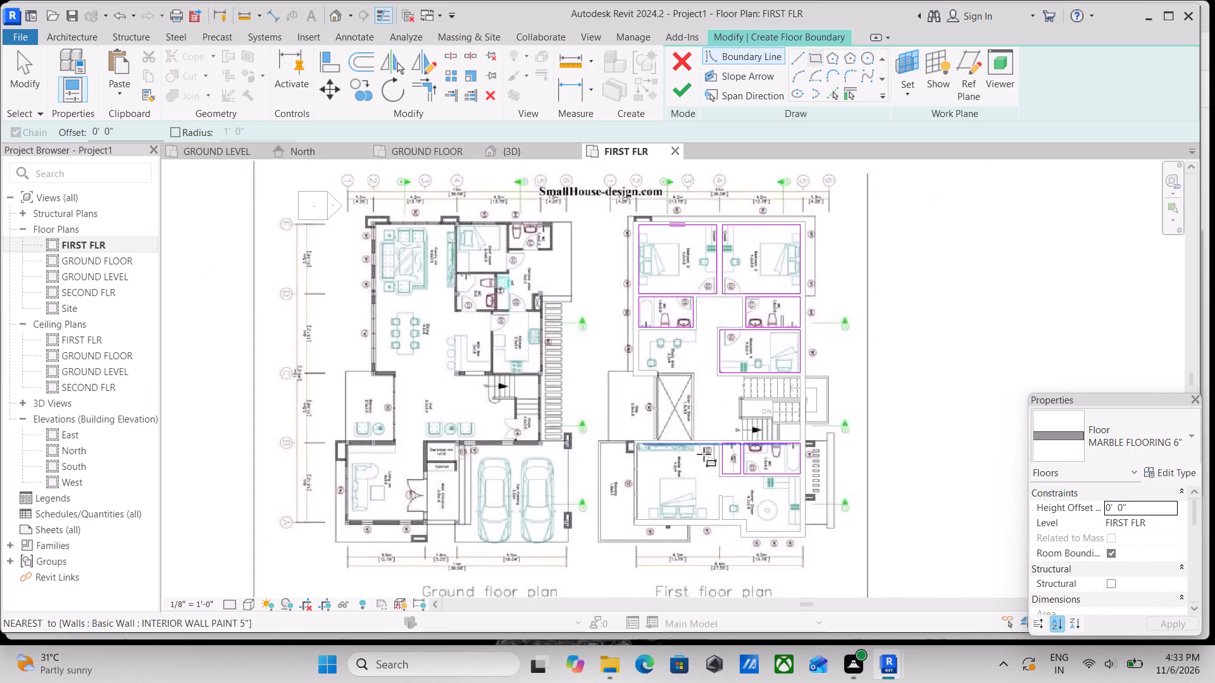
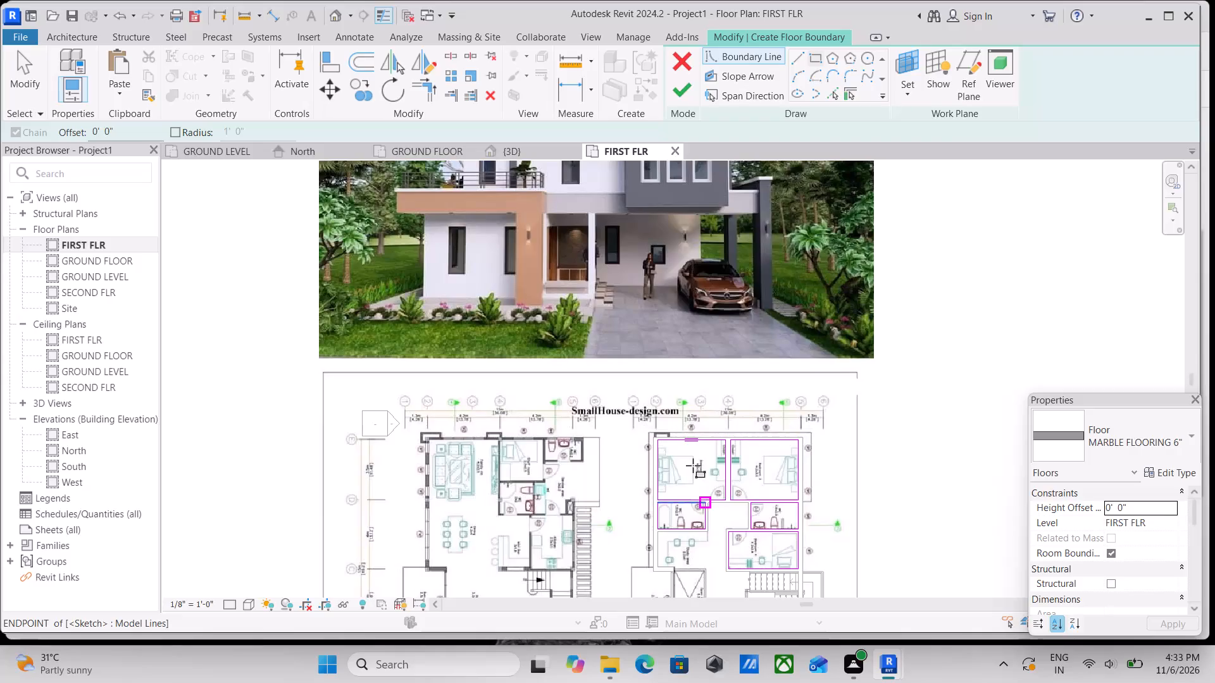
Examine the reference floor plans and the floor boundaries sketched so far on the first floor.
scroll(572, 483, "down", 2)
middle_click_drag(546, 488, 585, 407)
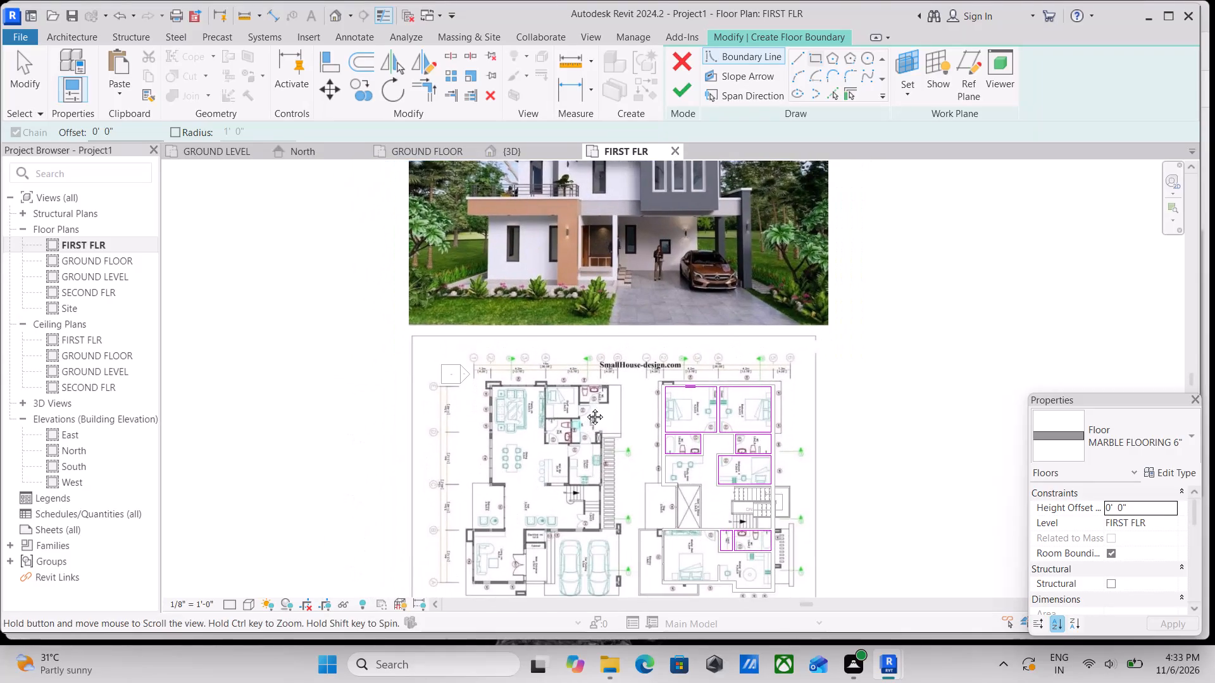
middle_click_drag(585, 407, 589, 400)
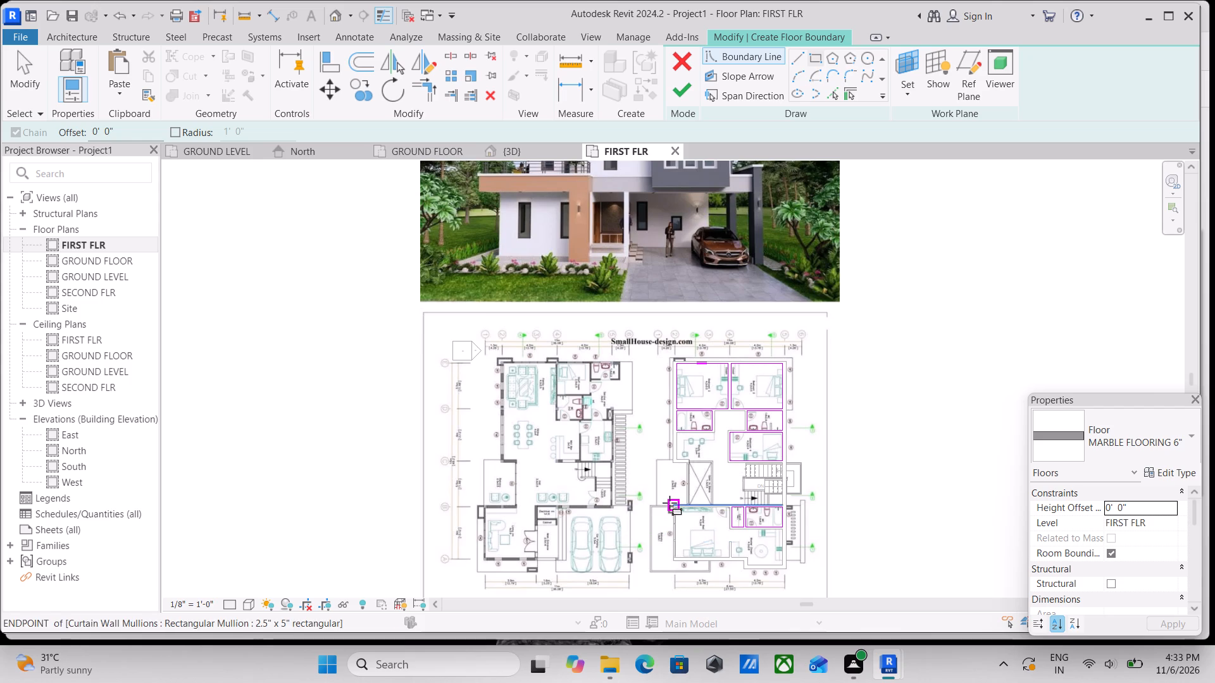
middle_click_drag(671, 514, 711, 580)
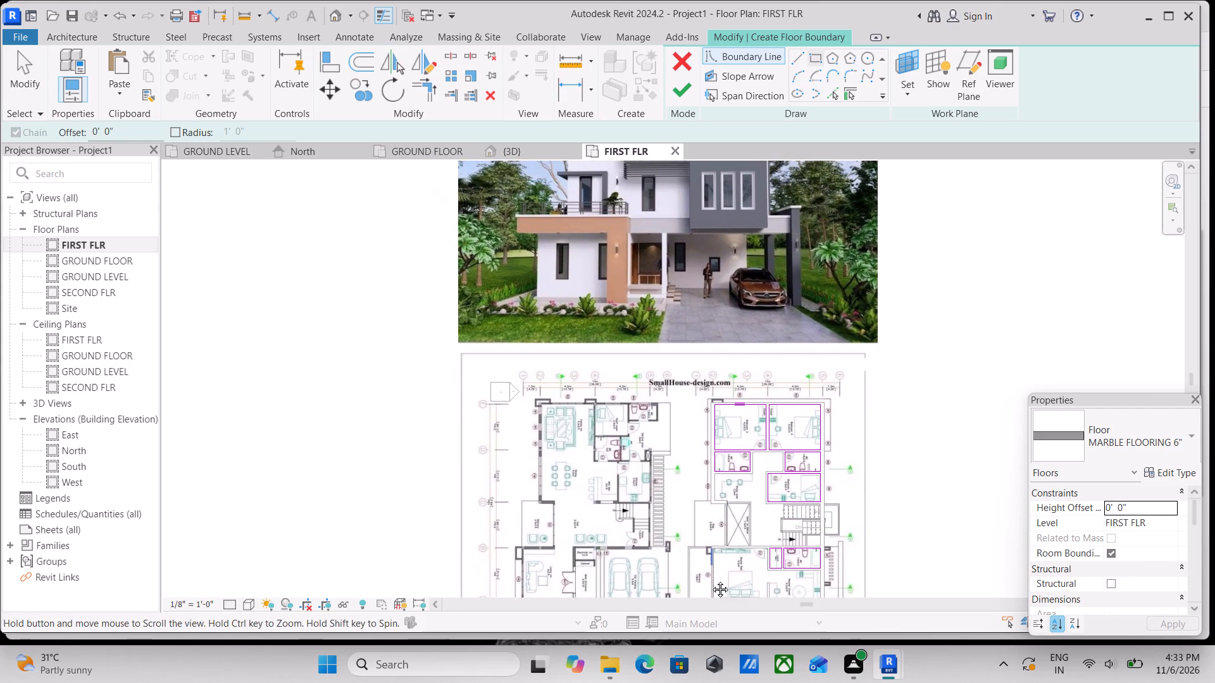
middle_click_drag(711, 580, 713, 594)
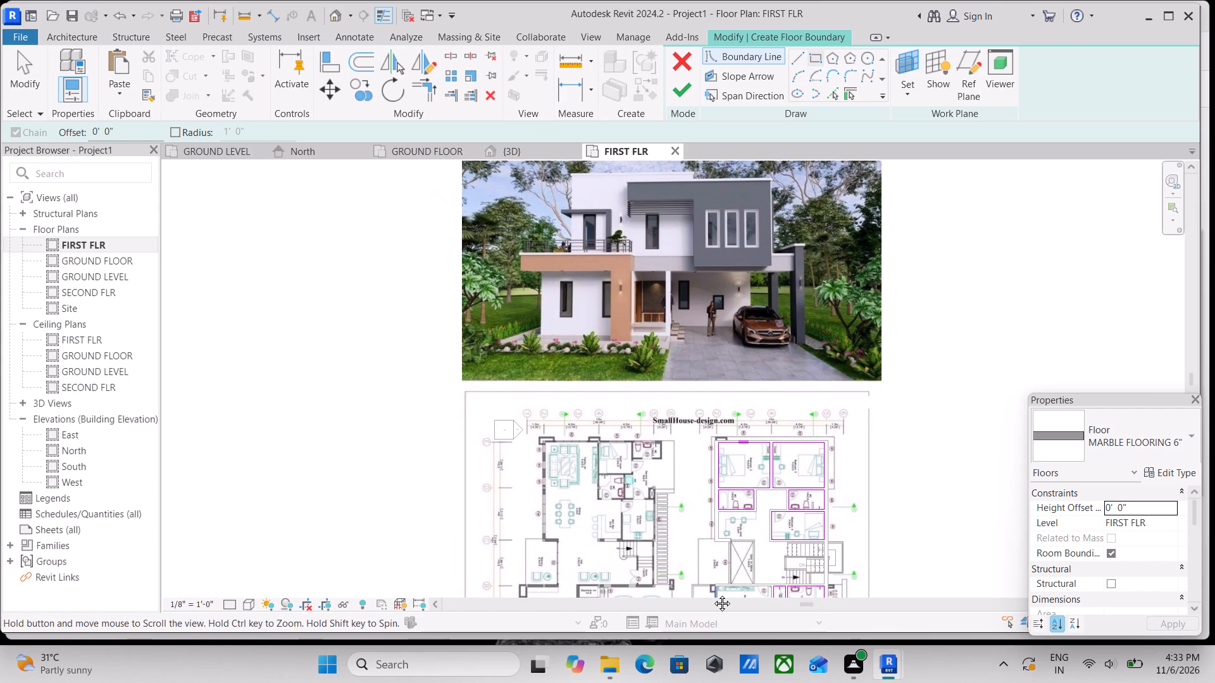
middle_click_drag(713, 594, 728, 415)
scroll(709, 480, "down", 1)
middle_click_drag(728, 415, 716, 579)
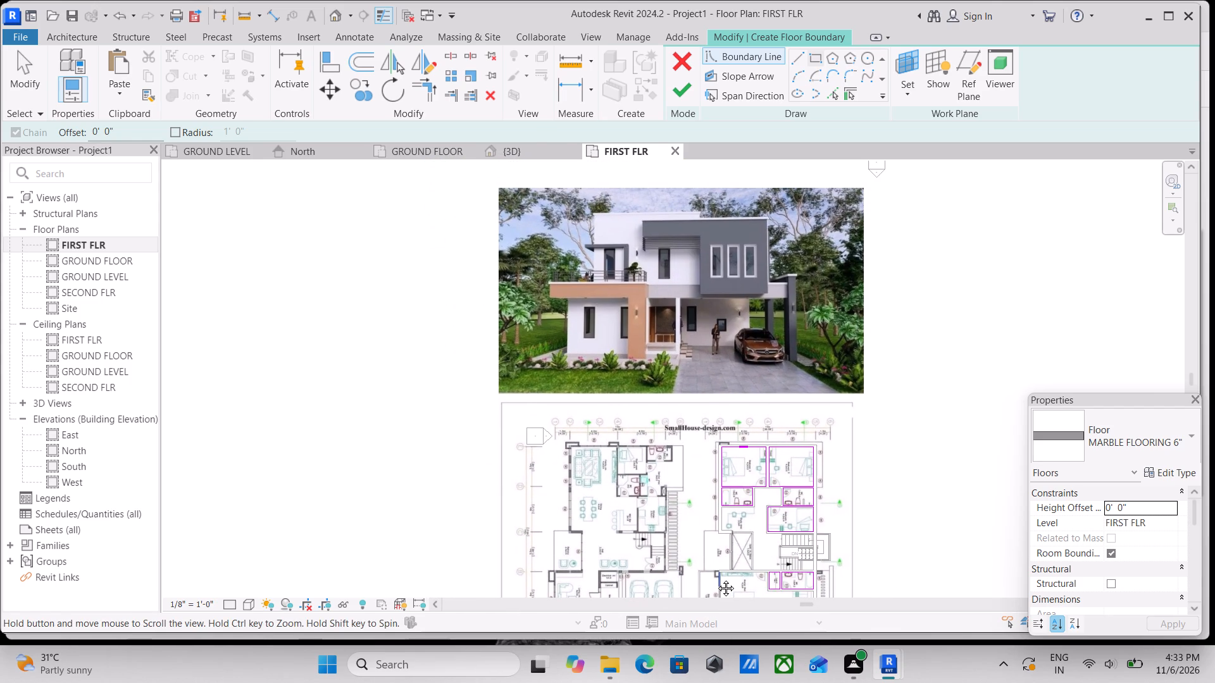
middle_click_drag(716, 579, 720, 487)
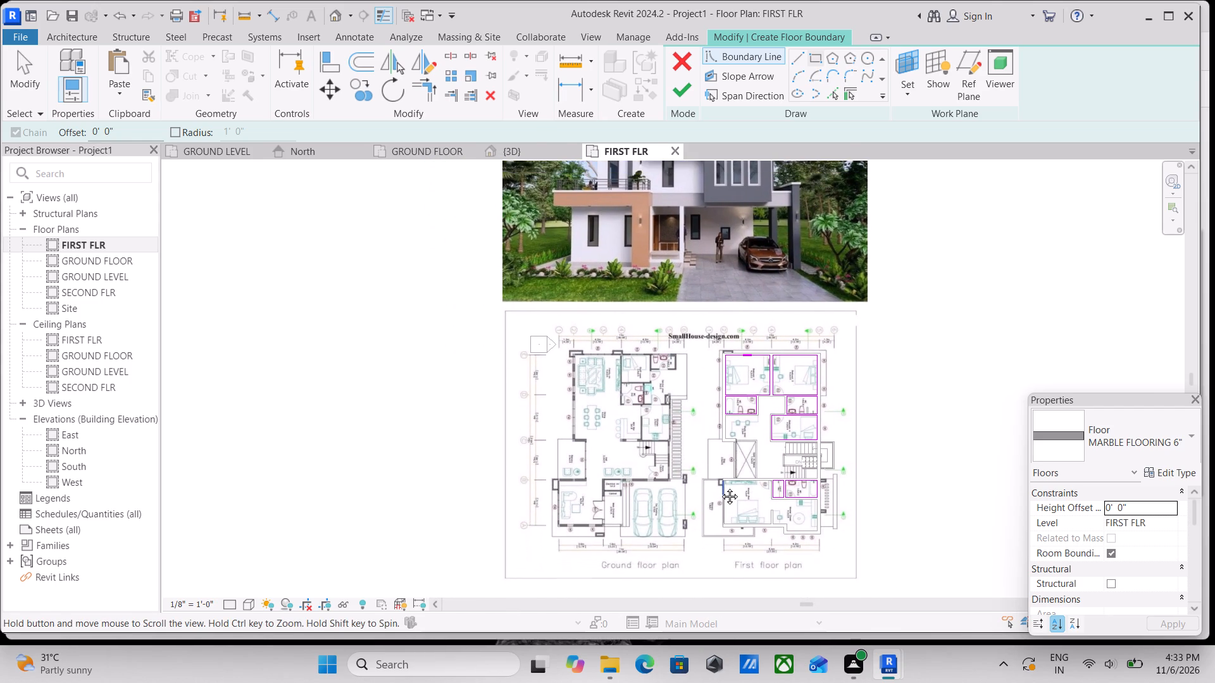
middle_click_drag(720, 487, 720, 527)
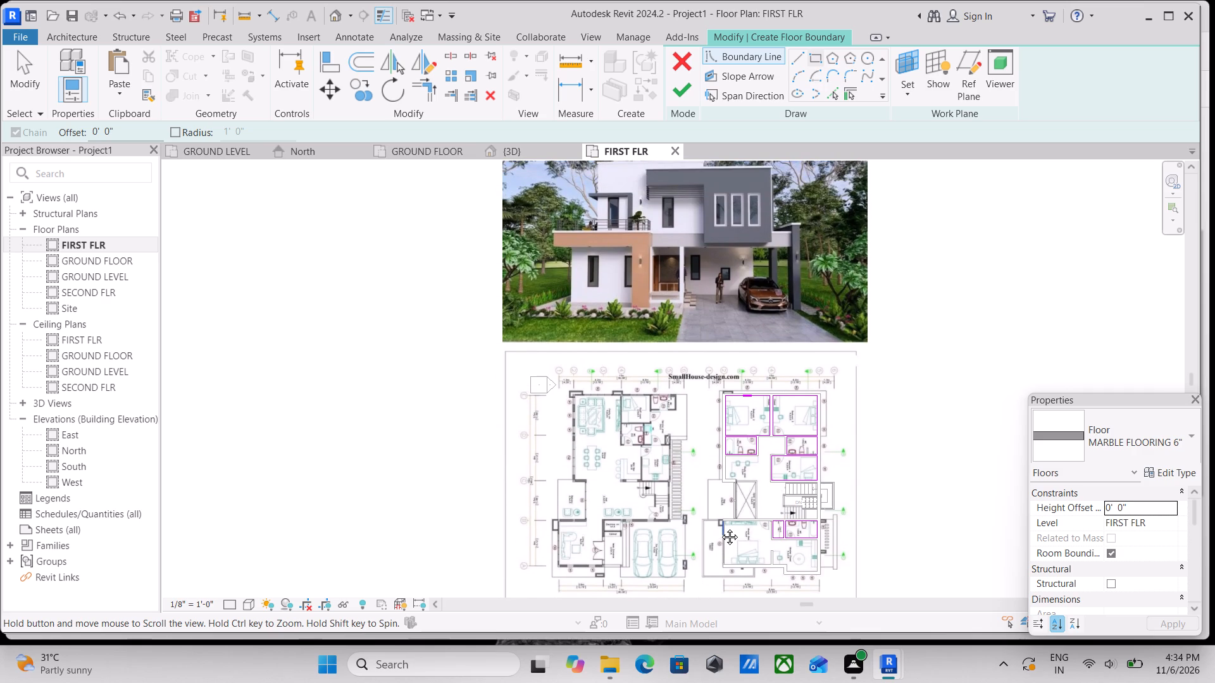
middle_click_drag(720, 527, 722, 499)
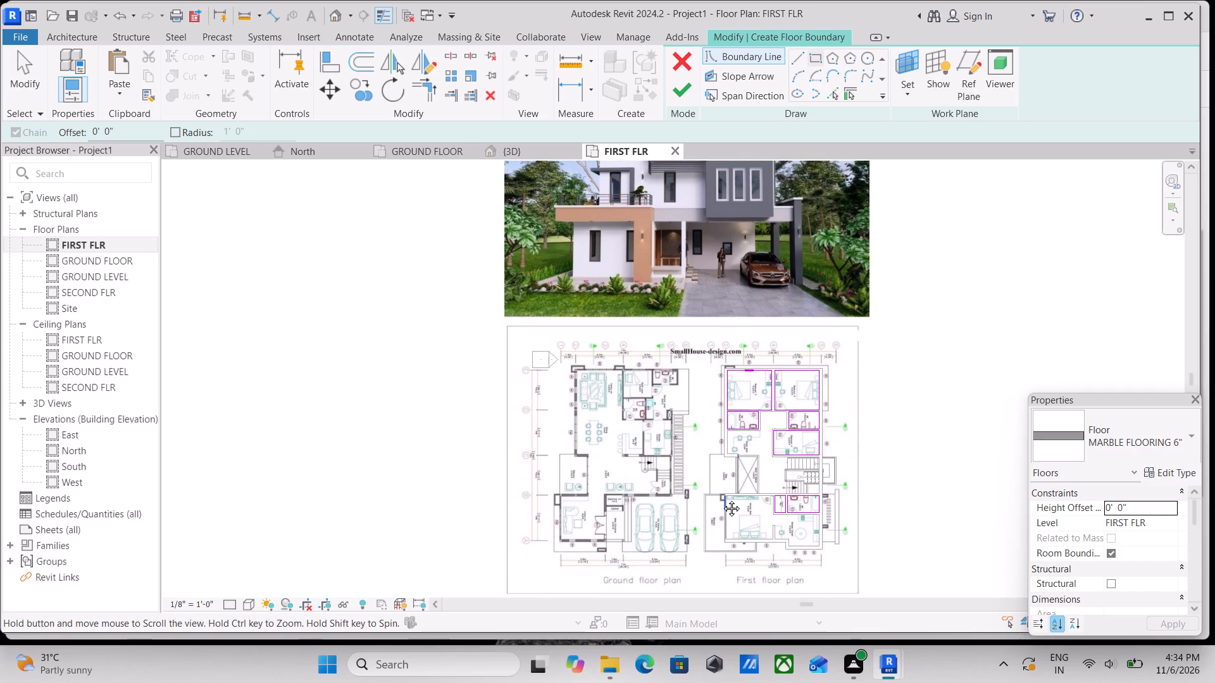
middle_click_drag(722, 499, 722, 481)
scroll(737, 469, "up", 3)
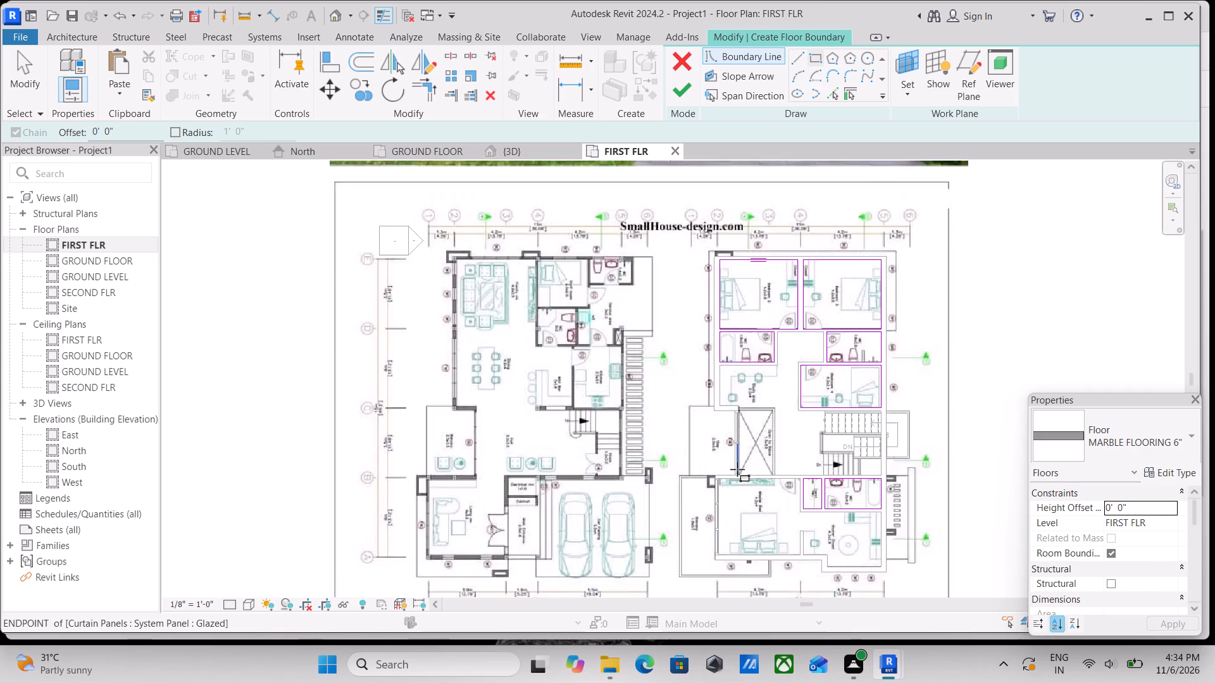
scroll(737, 469, "up", 8)
scroll(776, 431, "down", 2)
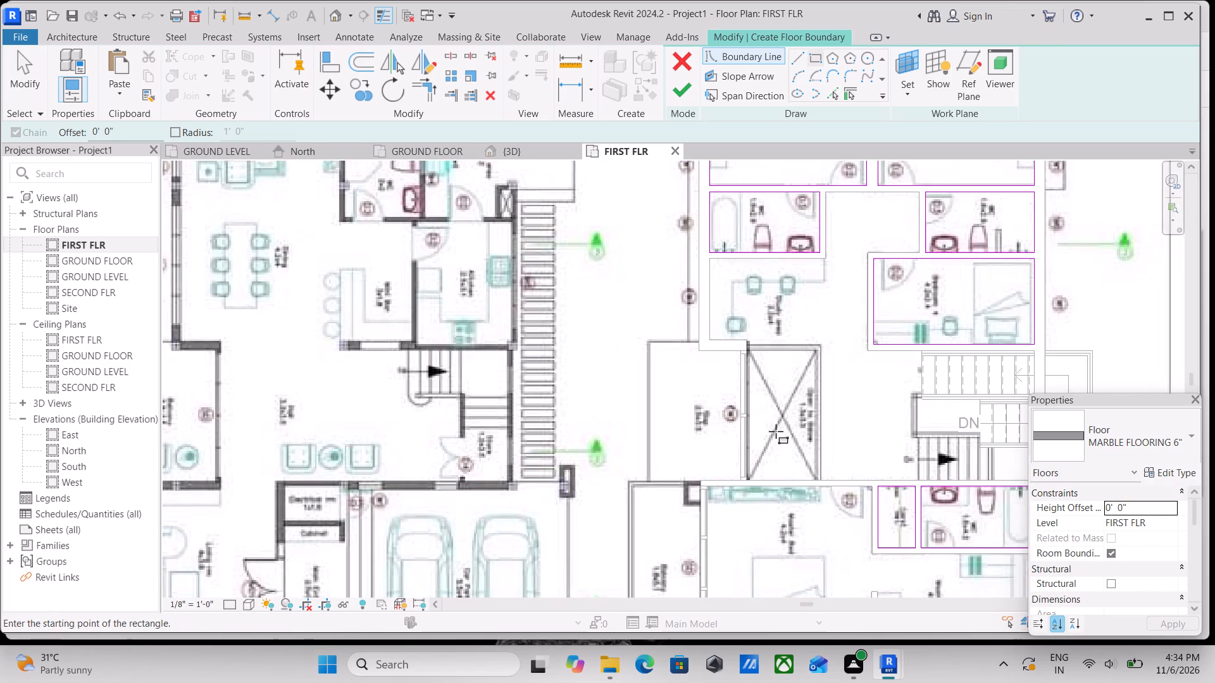
middle_click_drag(776, 431, 688, 477)
scroll(625, 429, "down", 2)
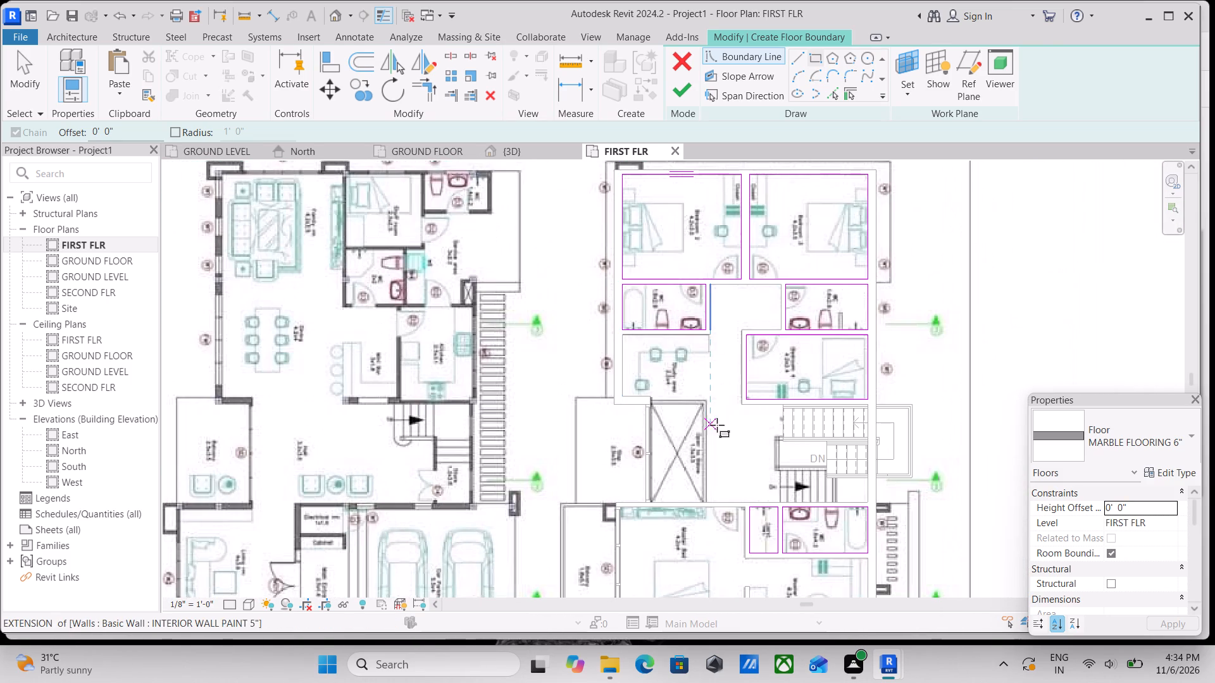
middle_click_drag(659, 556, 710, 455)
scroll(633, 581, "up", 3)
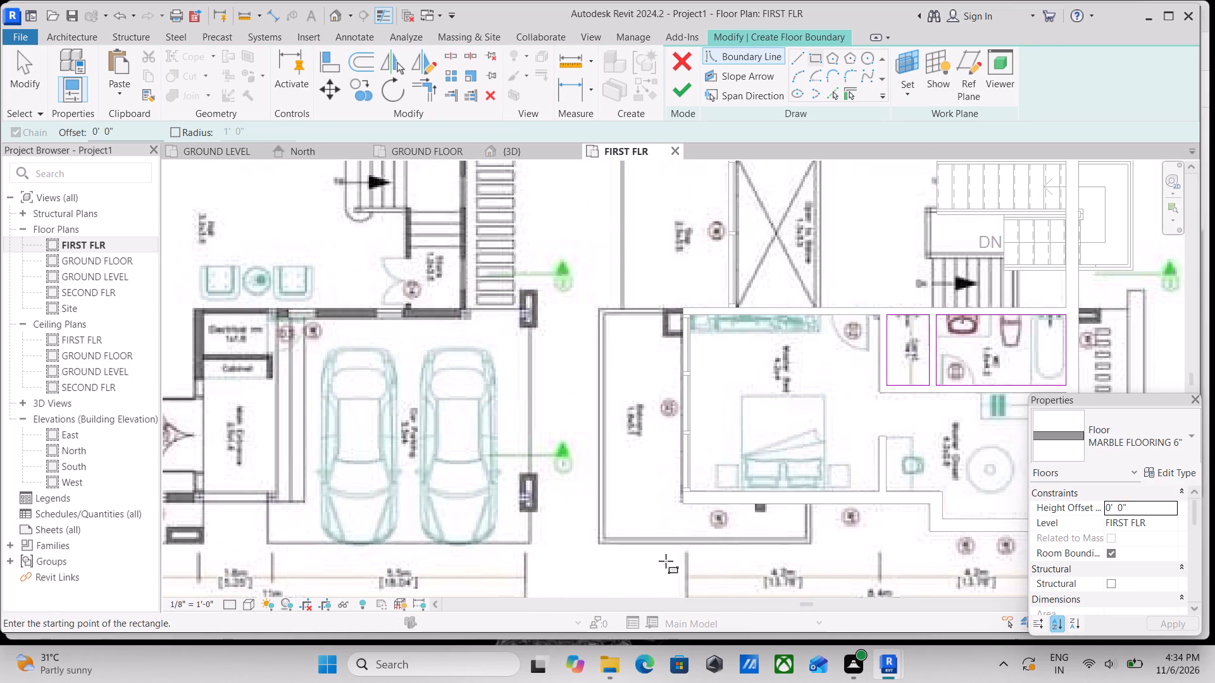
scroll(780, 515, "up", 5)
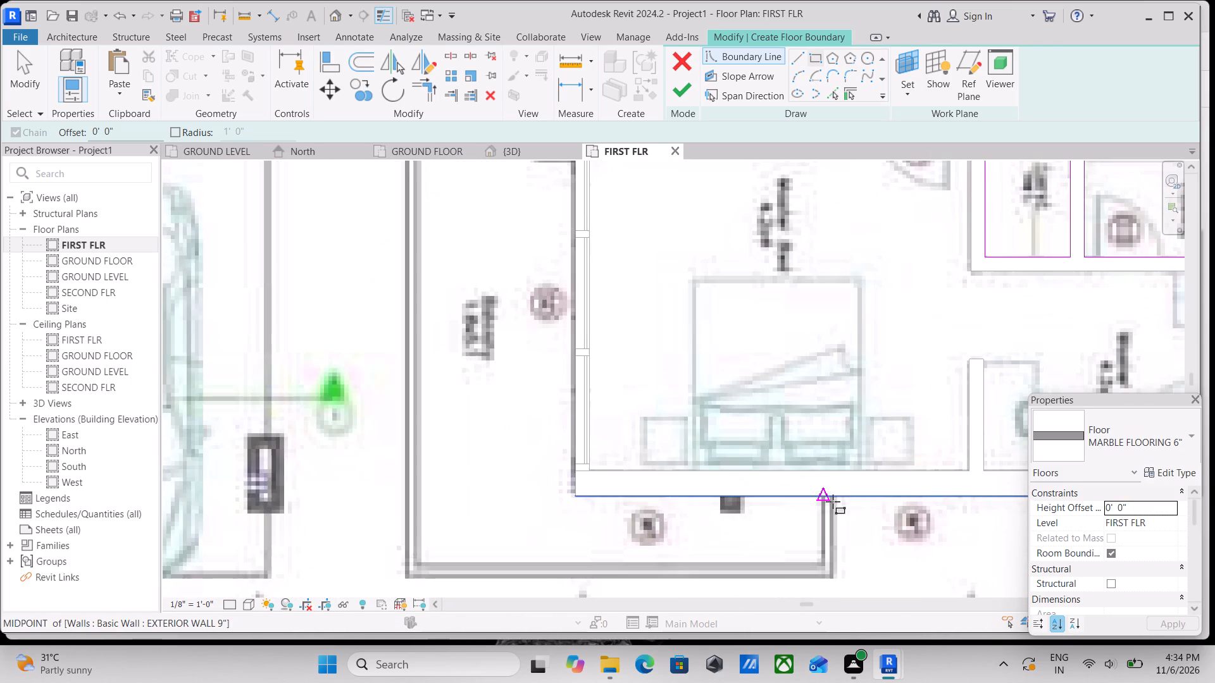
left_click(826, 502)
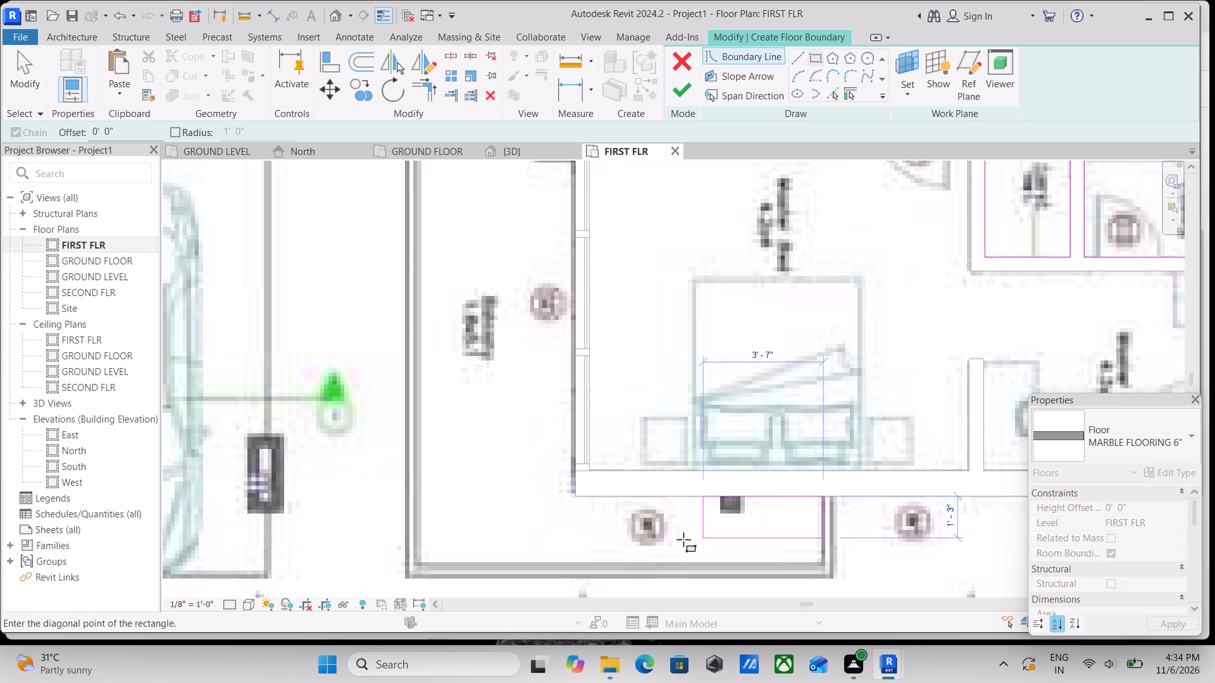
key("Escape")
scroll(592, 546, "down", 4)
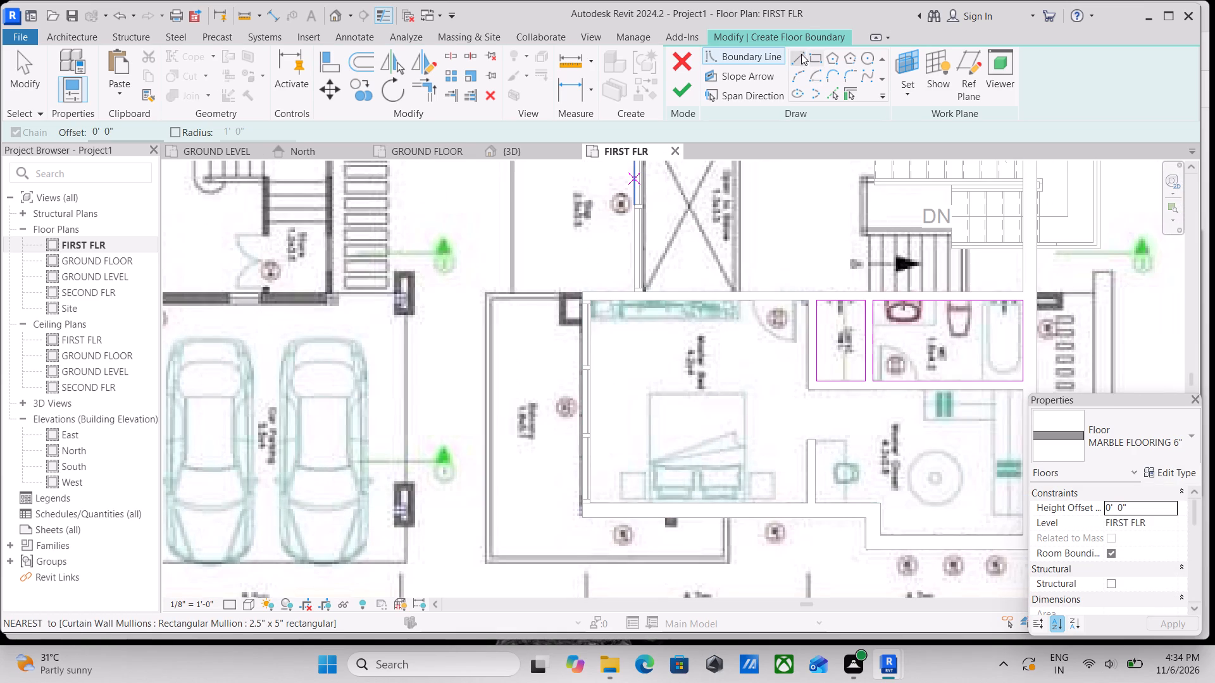
Draw straight floor boundary lines around the master bedroom balcony: outer side about 13'-5", bottom about 12'-1", return about 2'-0", then along the exterior wall to its corner.
left_click(799, 53)
scroll(508, 304, "up", 3)
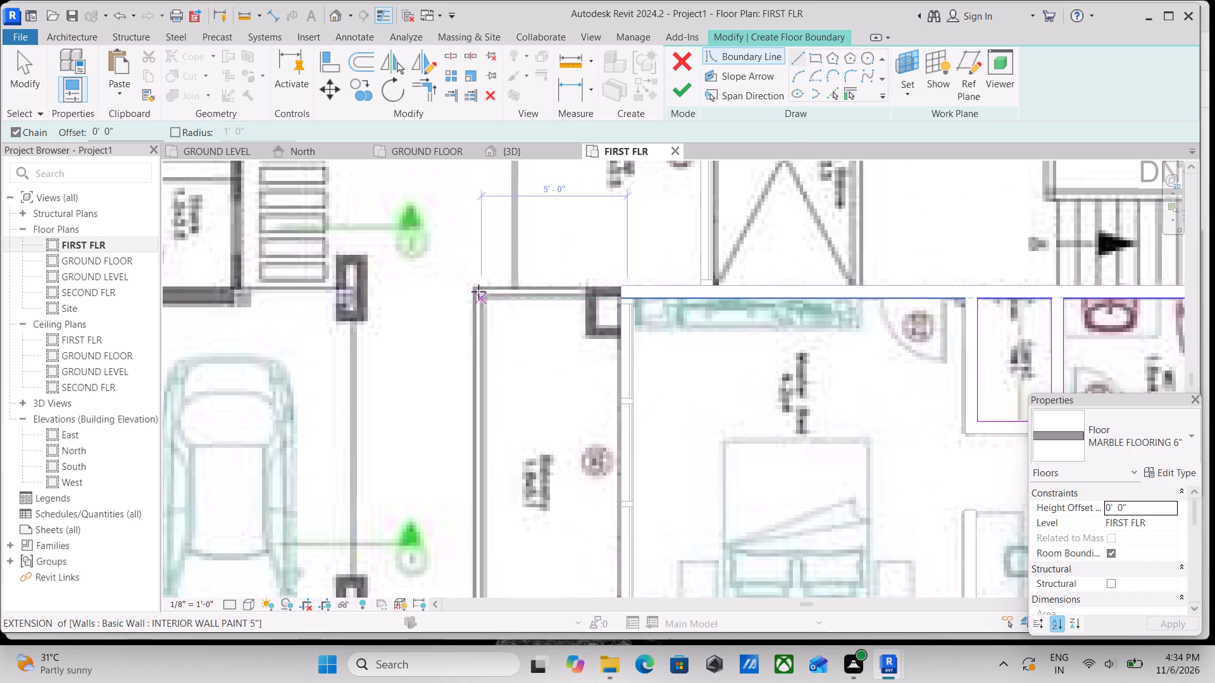
scroll(478, 292, "up", 3)
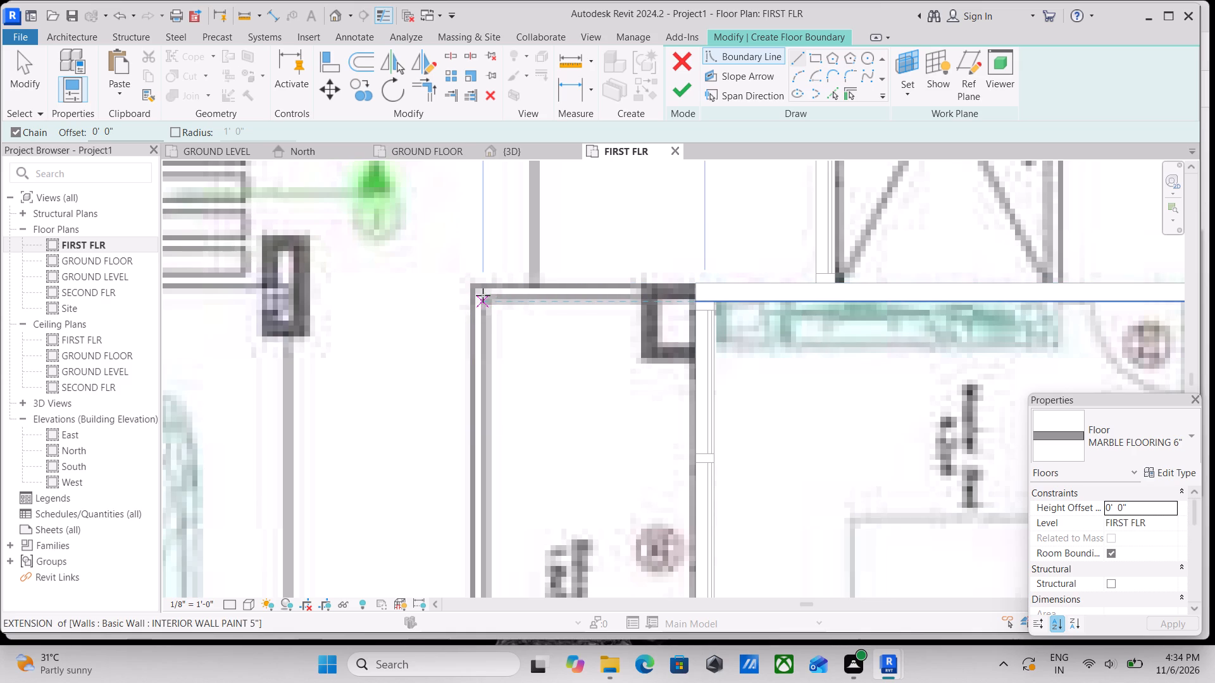
left_click(483, 295)
middle_click_drag(485, 418, 479, 233)
middle_click_drag(487, 472, 483, 292)
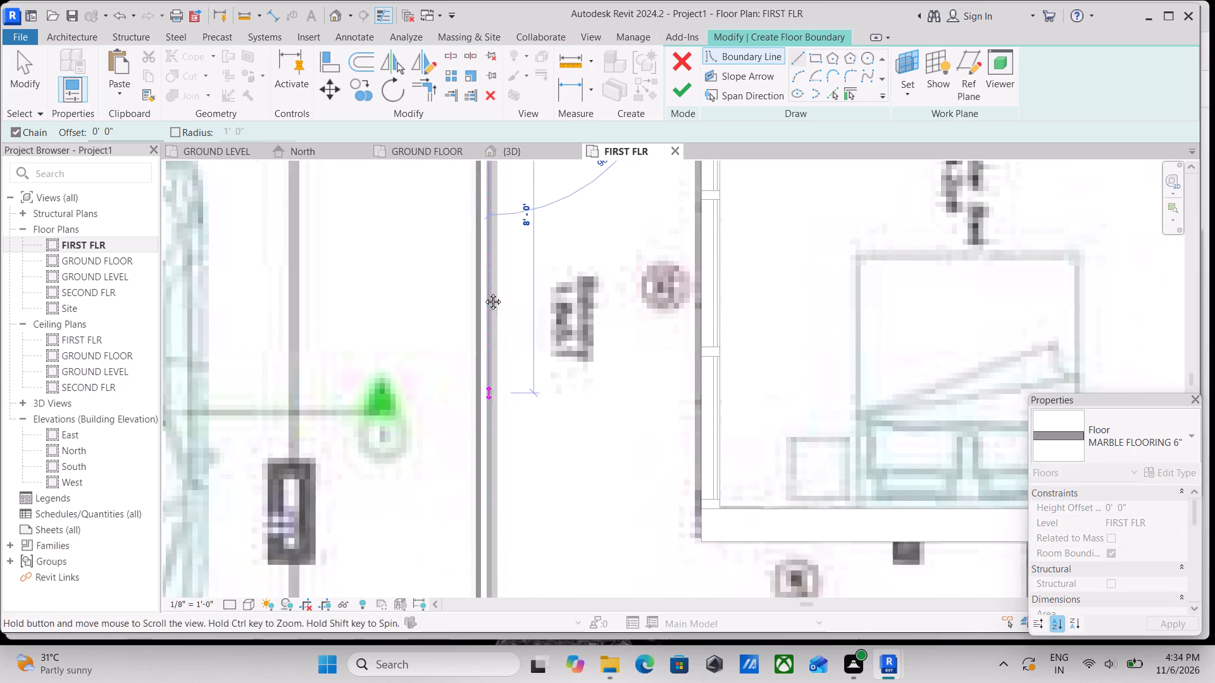
middle_click_drag(483, 292, 489, 252)
left_click(483, 489)
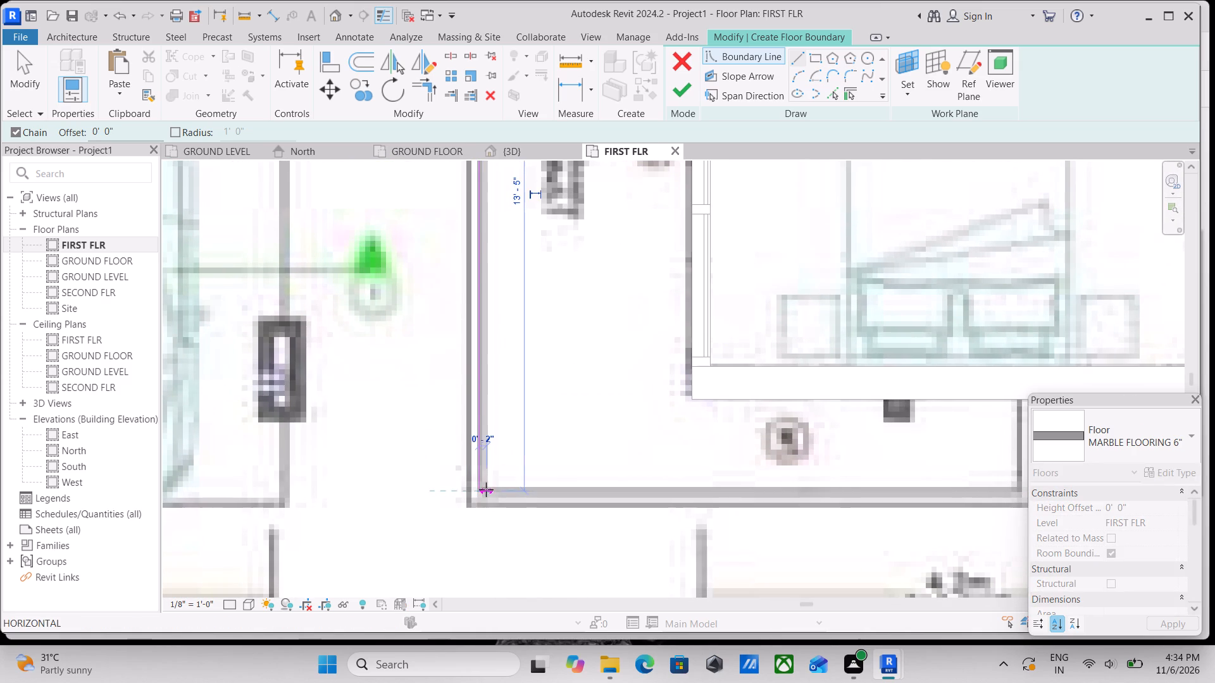
middle_click_drag(663, 492, 471, 480)
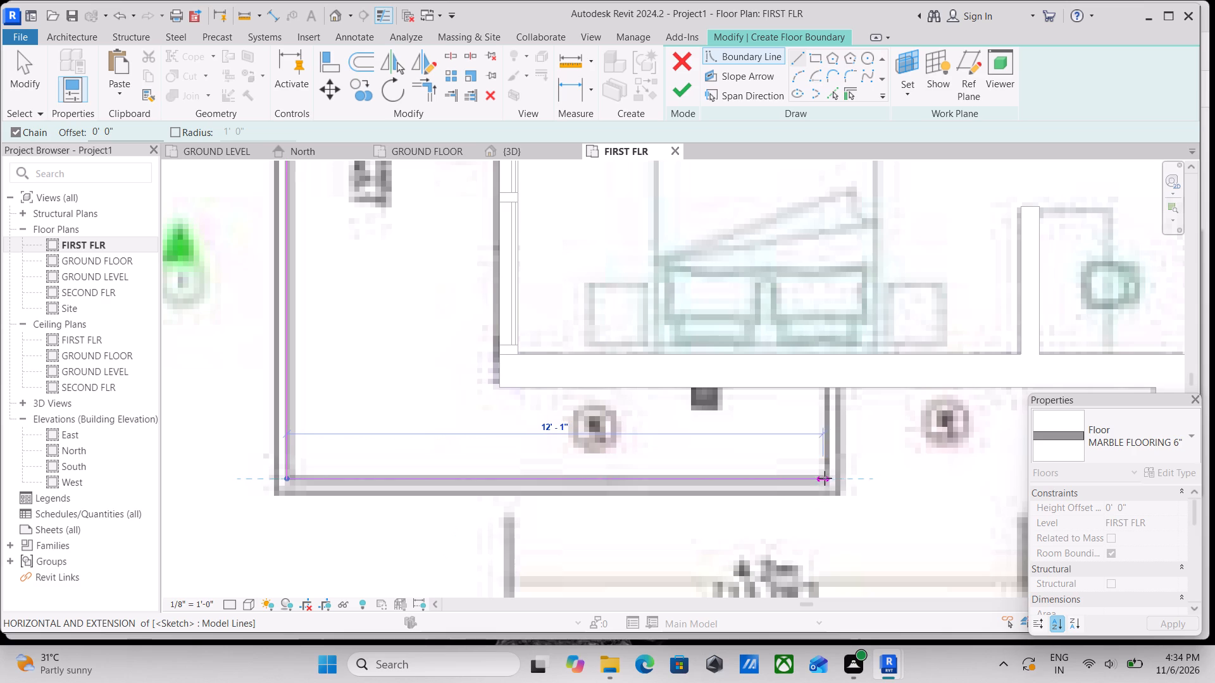
left_click(828, 478)
left_click(825, 391)
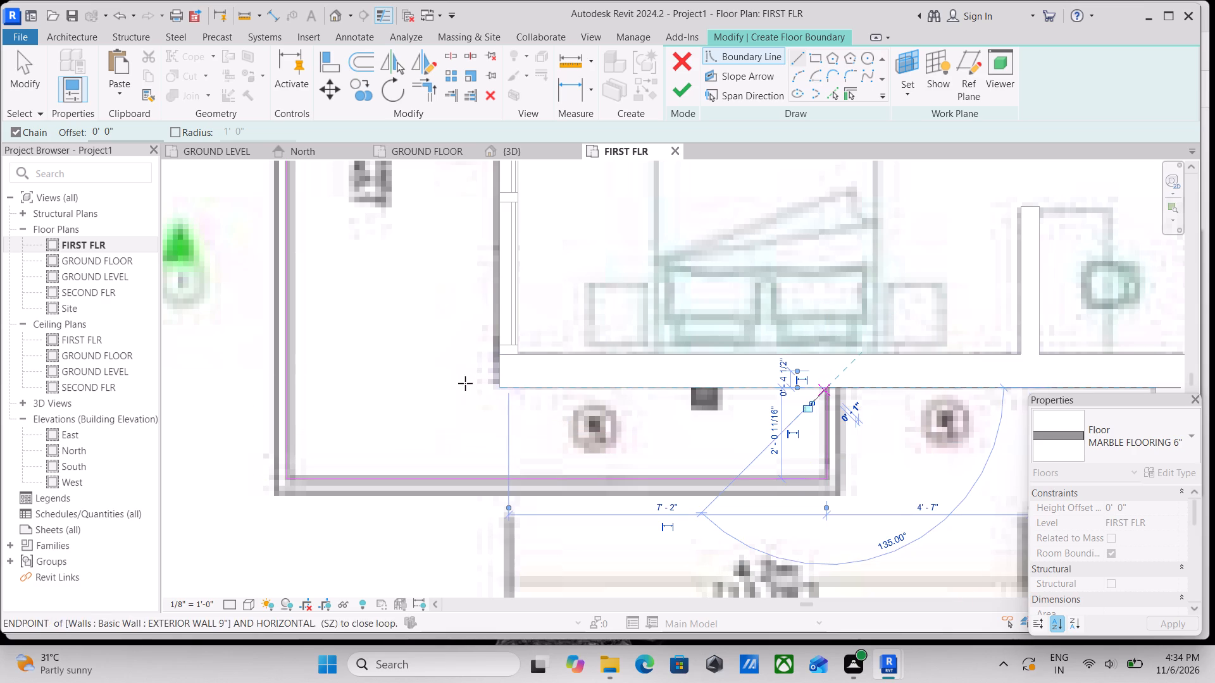
left_click(502, 386)
Continue the balcony boundary from the exterior wall corner up the glazed wall about 11'-4" to the interior wall's corner, ending the line chain there.
middle_click_drag(486, 303, 557, 521)
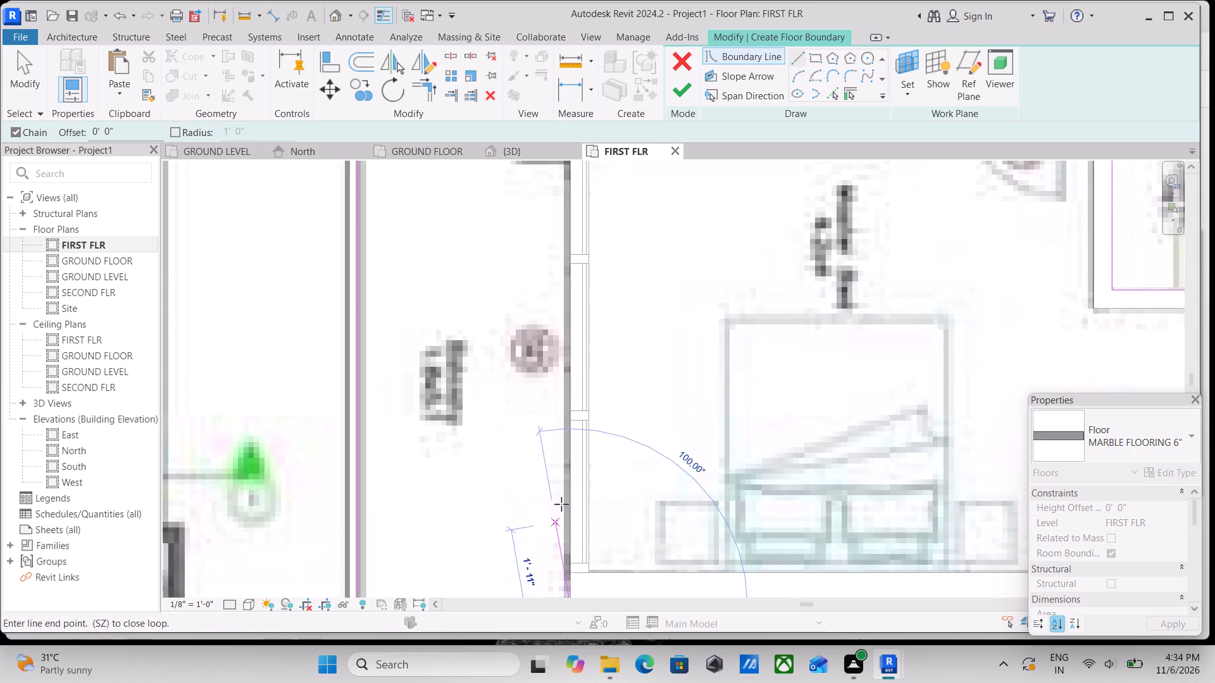
scroll(570, 333, "down", 1)
middle_click_drag(577, 357, 610, 471)
scroll(604, 307, "down", 1)
middle_click_drag(604, 307, 619, 386)
scroll(614, 333, "up", 1)
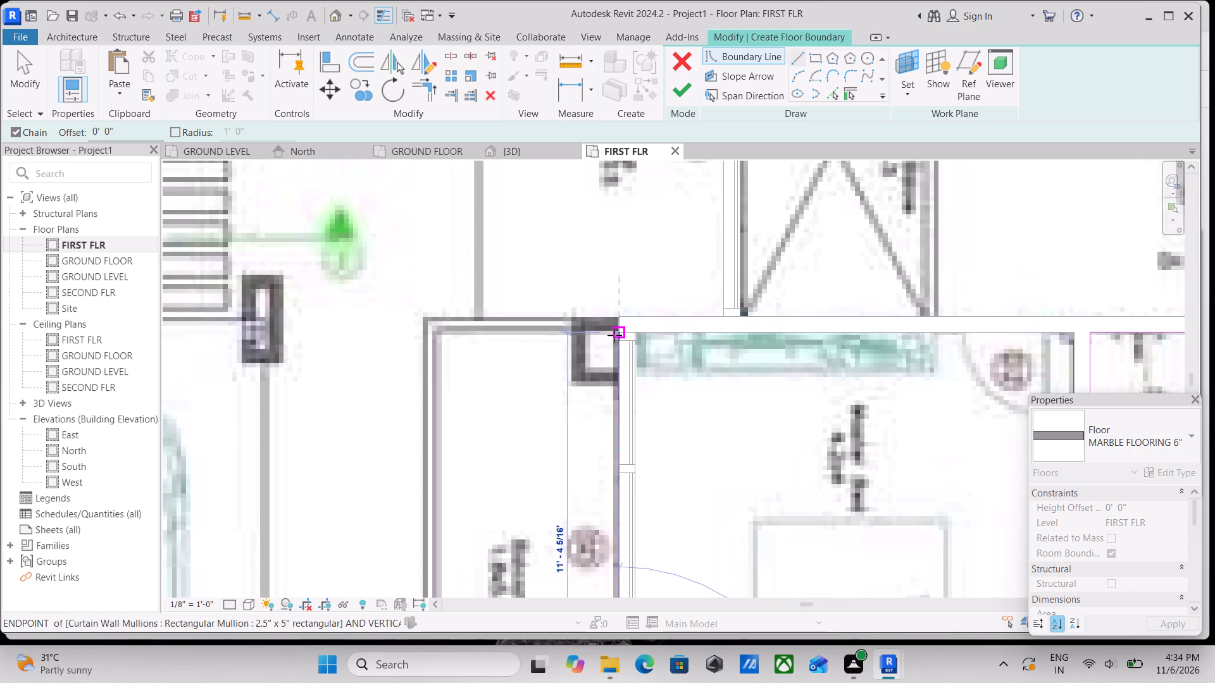
scroll(614, 335, "up", 4)
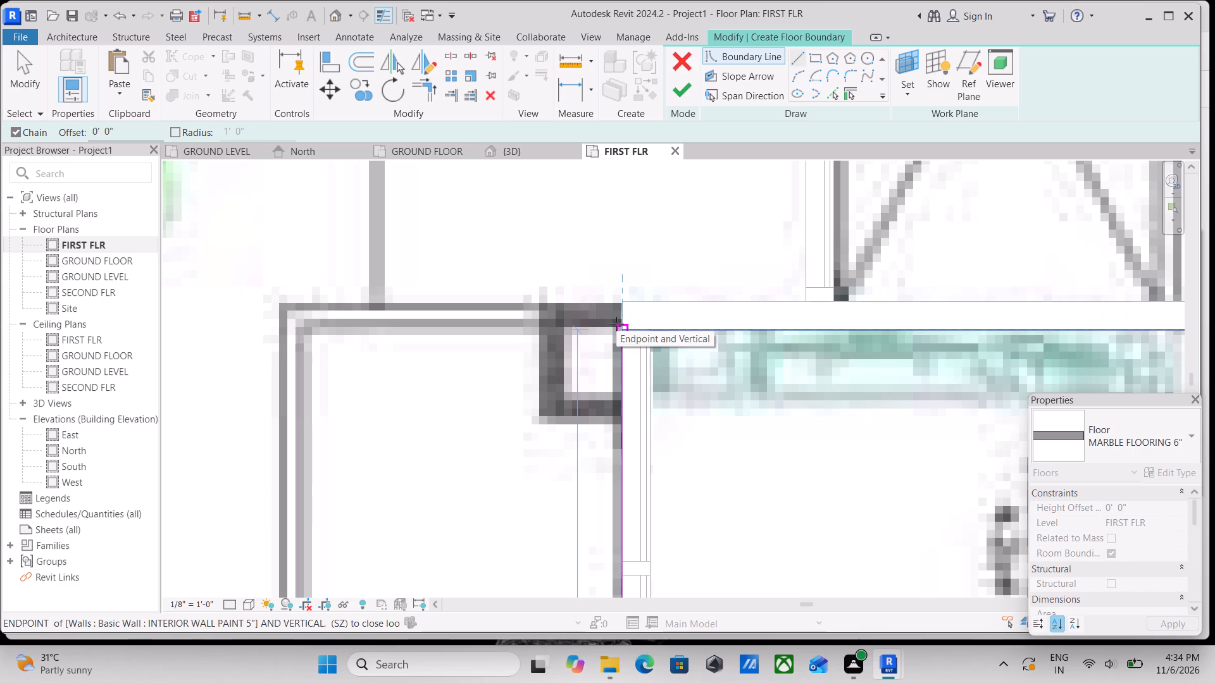
scroll(615, 322, "up", 3)
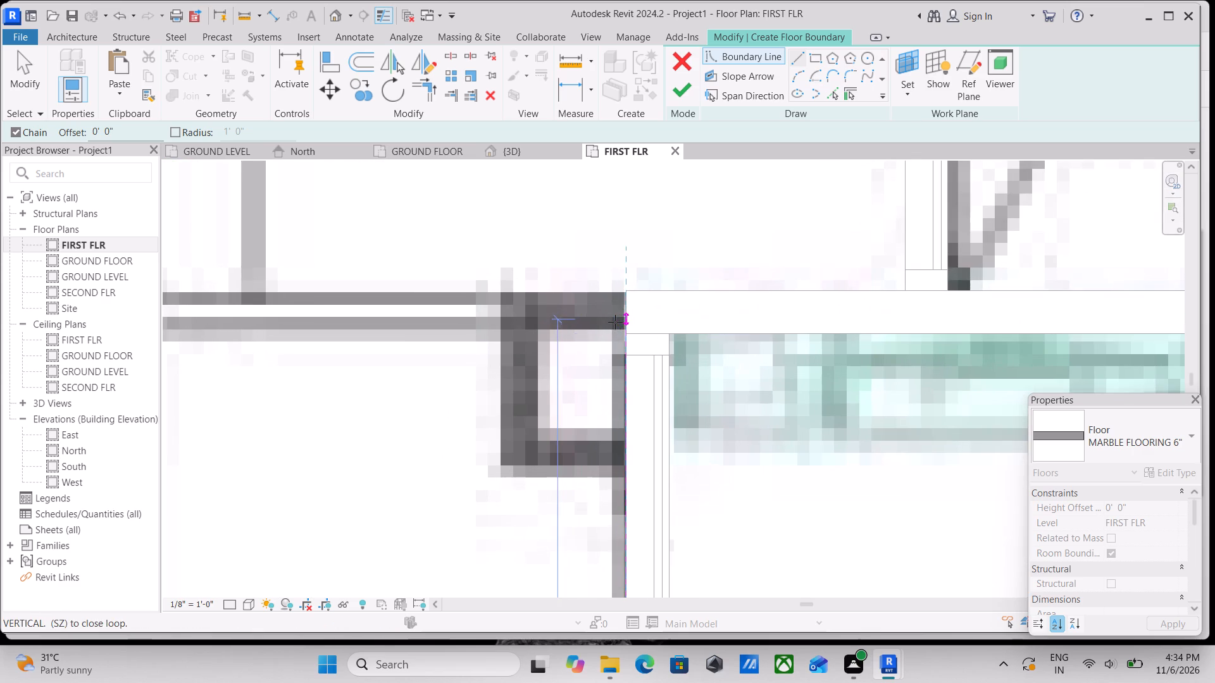
left_click(622, 332)
middle_click_drag(508, 323, 678, 322)
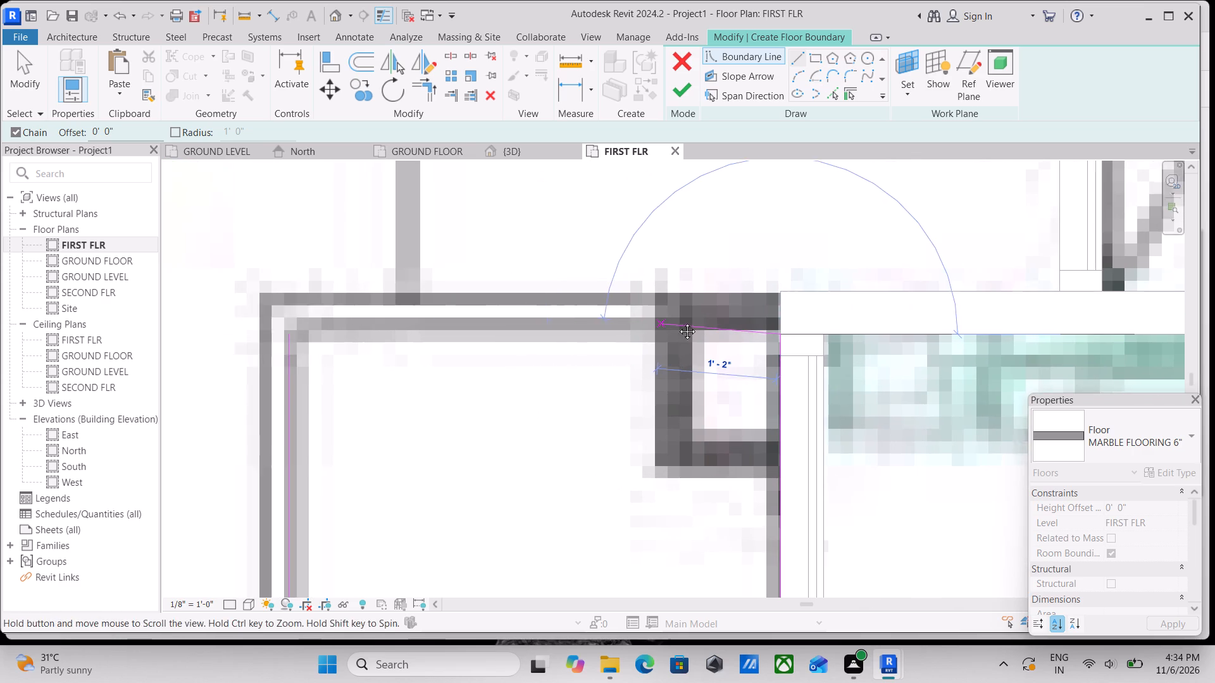
middle_click_drag(678, 322, 680, 321)
key("Escape")
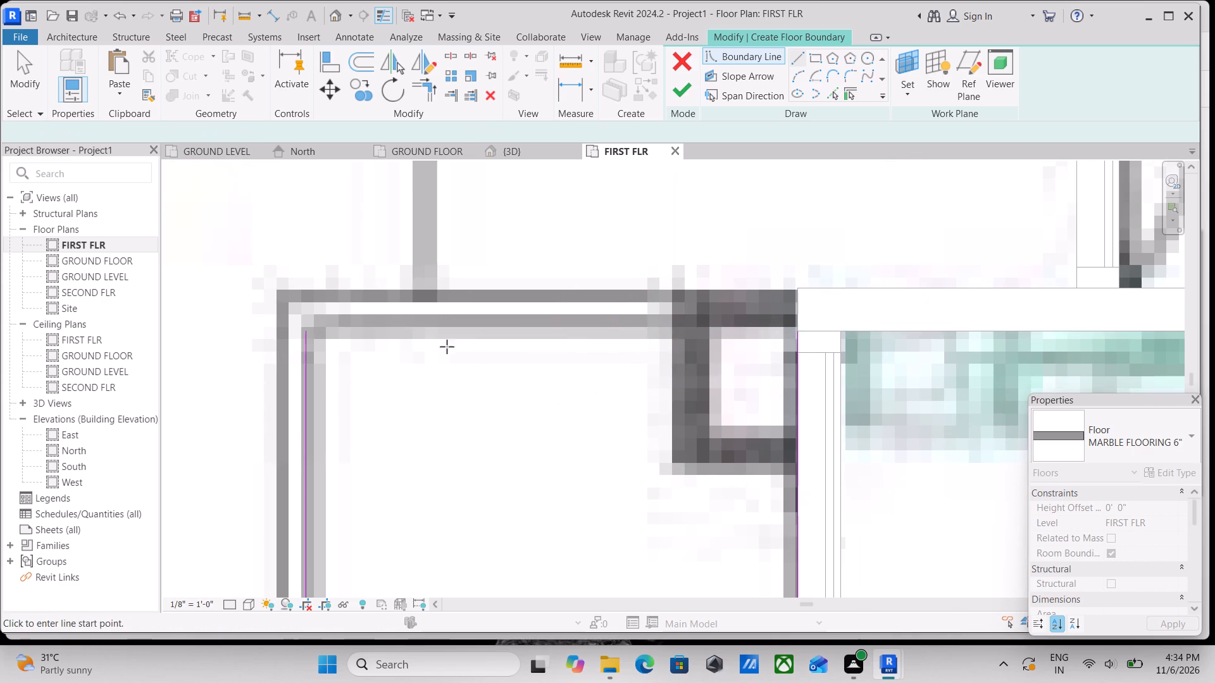
key("Escape")
scroll(311, 351, "up", 3)
key("Escape")
Extend the upper end of the balcony's outer boundary line to a length of about 13'-7".
left_click(308, 348)
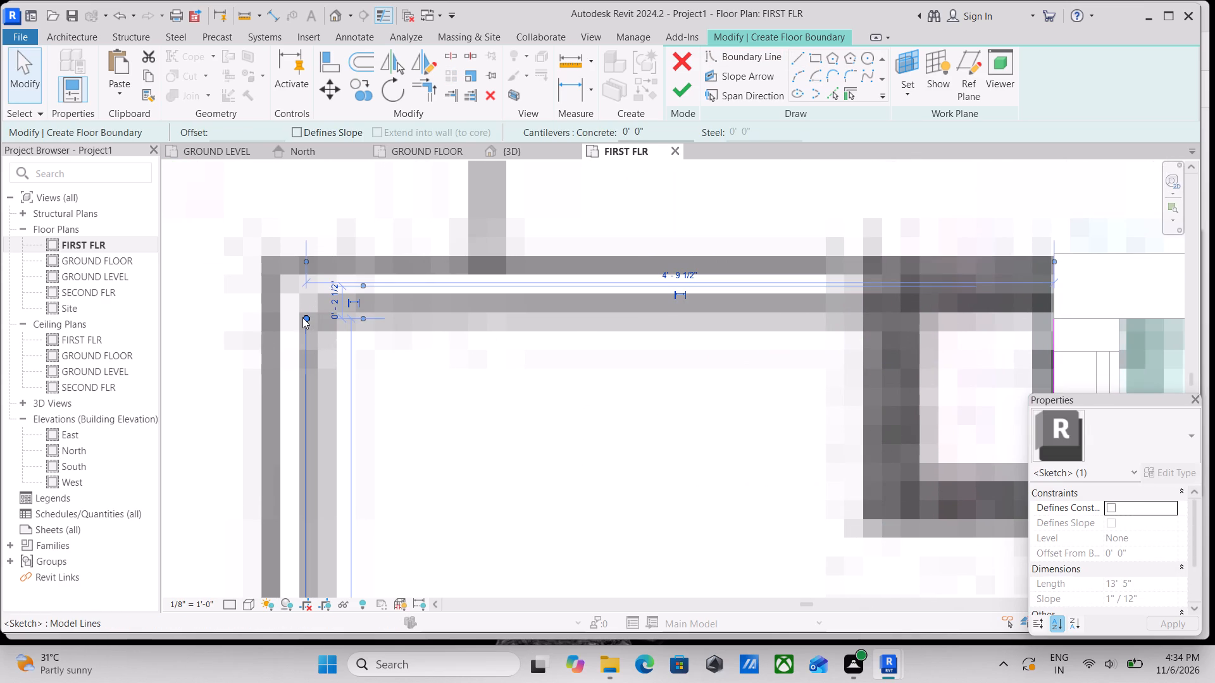
left_click_drag(302, 317, 305, 297)
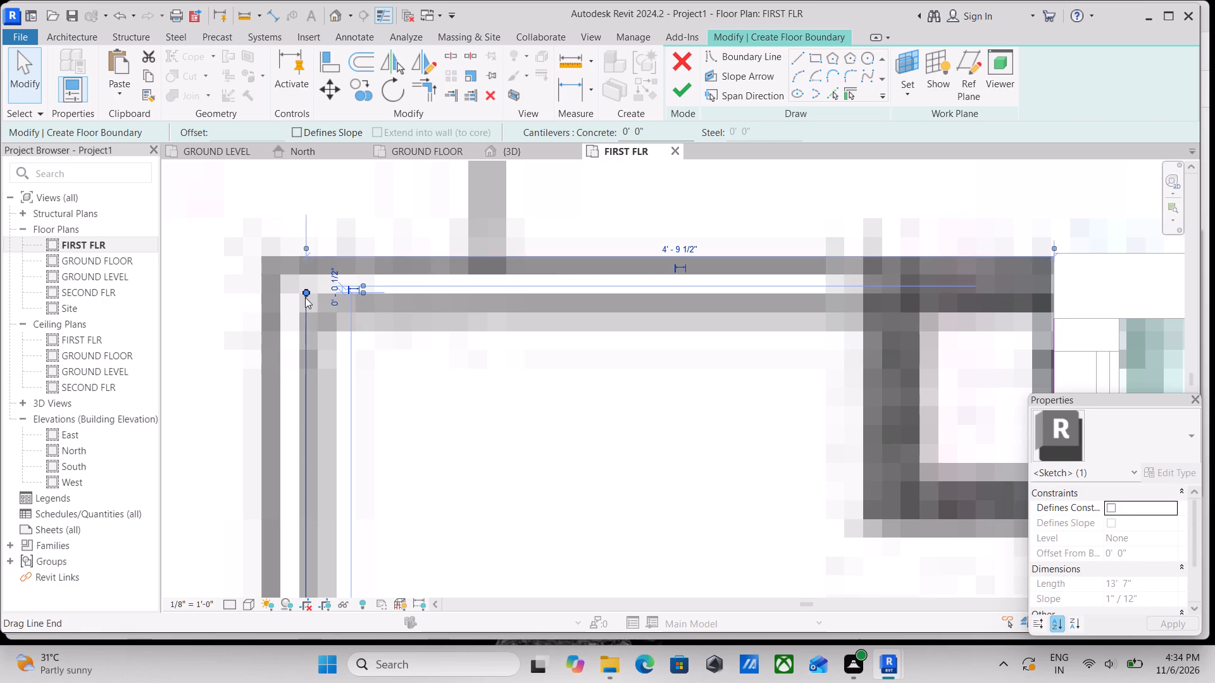
key("Escape")
Draw a horizontal boundary line about 4'-9" long across the balcony's upper edge, from the outer line's end to the bedroom wall.
key("l")
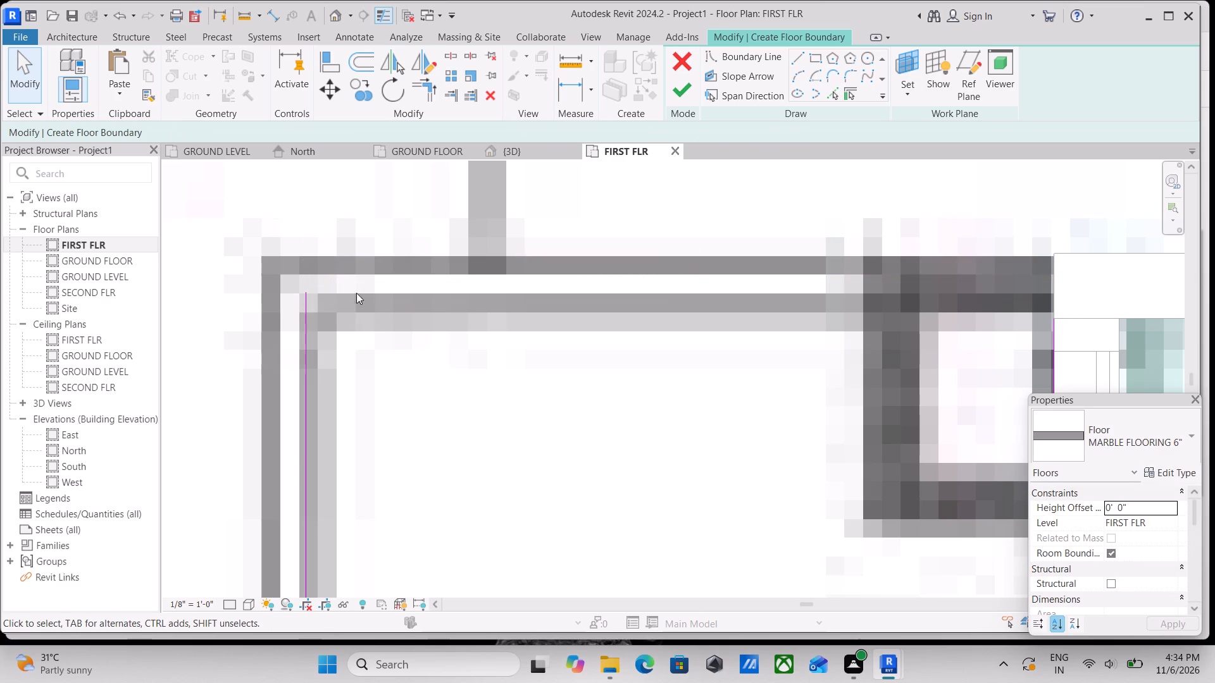
left_click(794, 54)
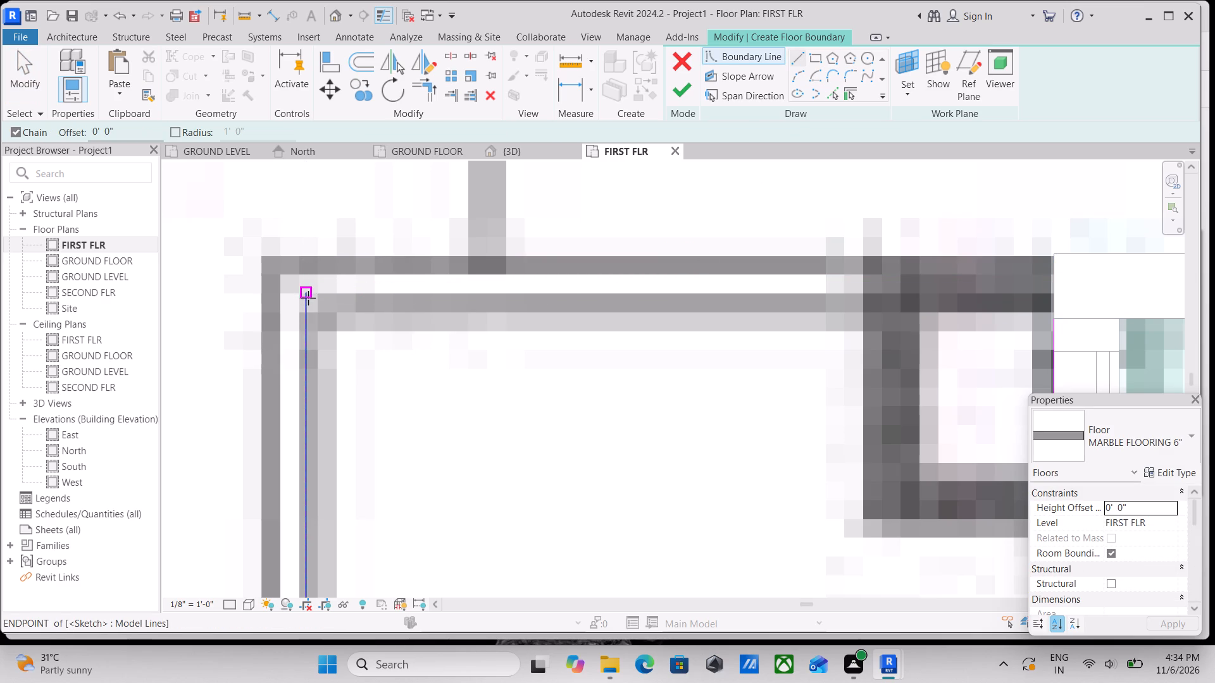
left_click(306, 295)
middle_click_drag(575, 290, 475, 298)
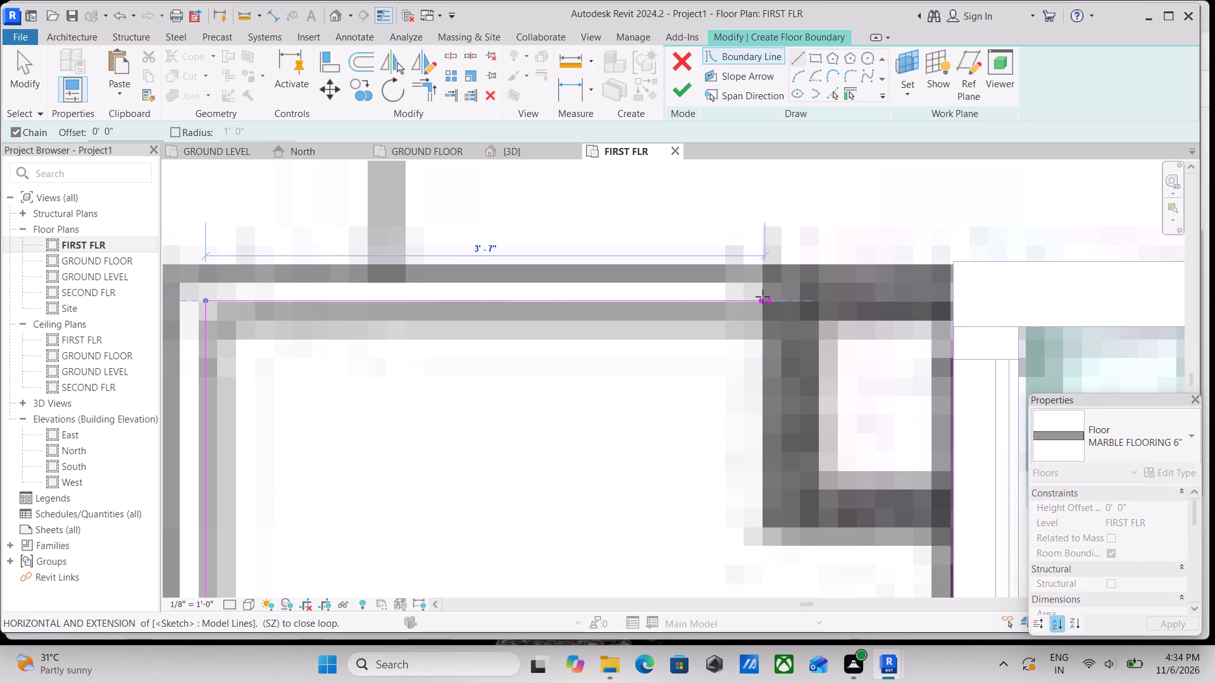
middle_click_drag(763, 297, 634, 306)
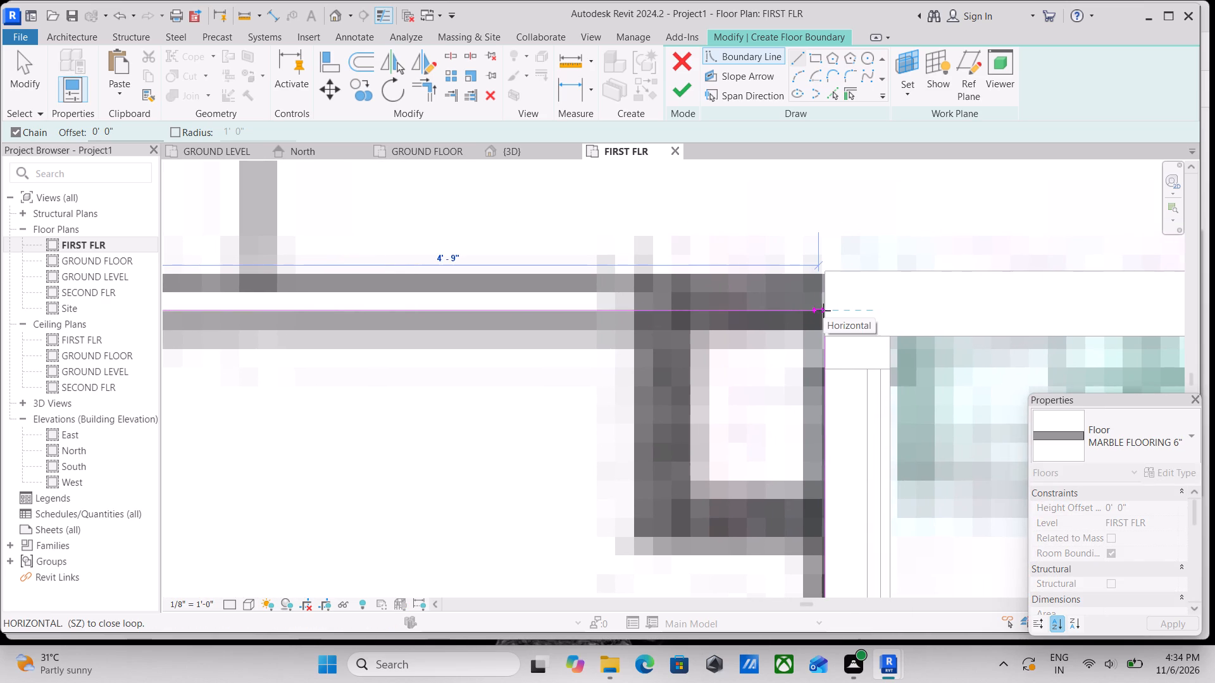
left_click(823, 311)
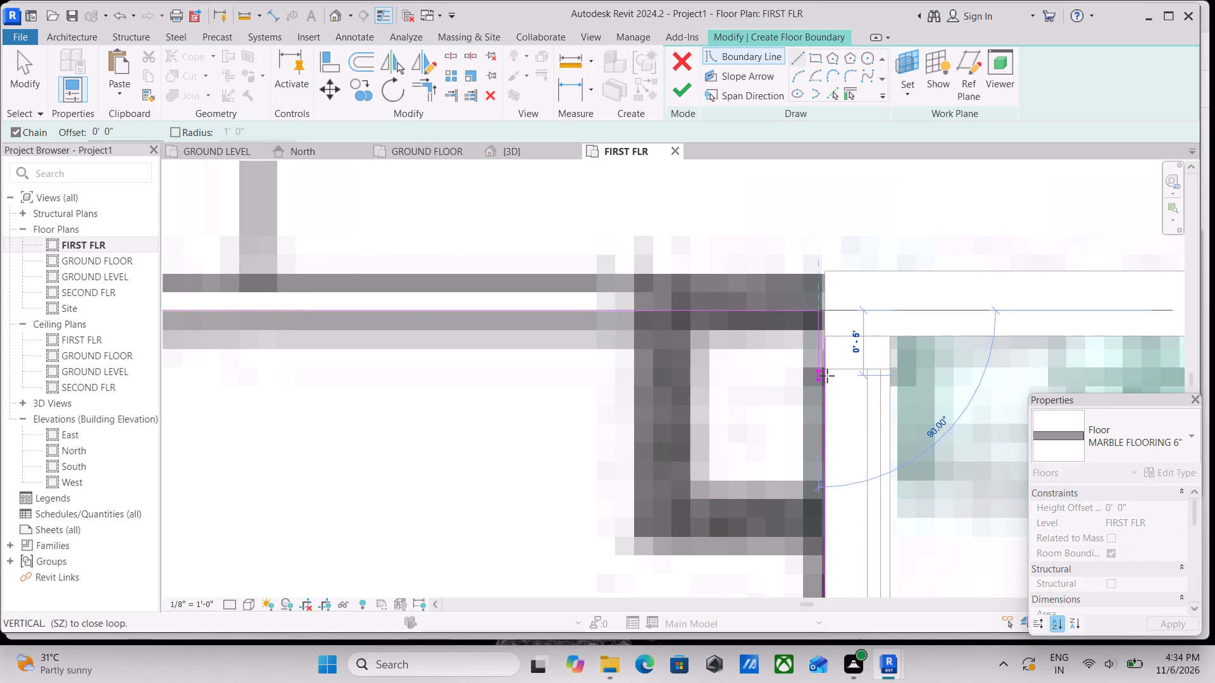
scroll(831, 328, "up", 2)
key("Escape")
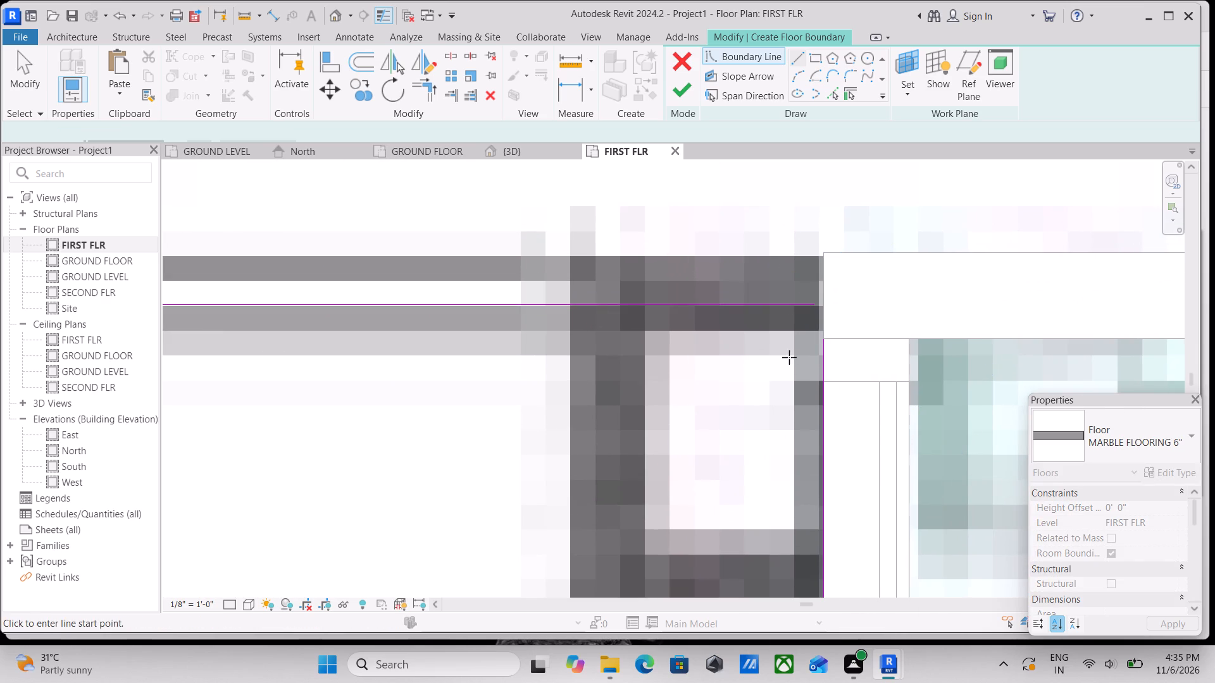
Trim the balcony's upper boundary line and the boundary line along the bedroom's glazed wall to meet in a corner.
key("Escape")
scroll(718, 352, "down", 3)
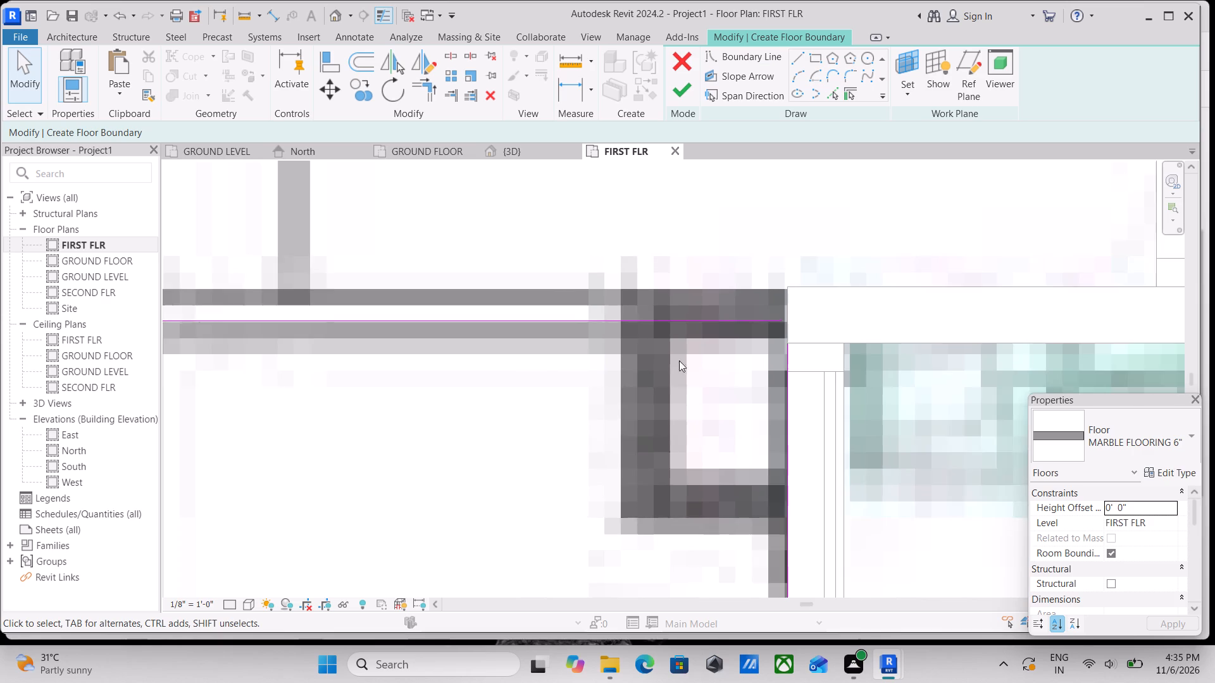
middle_click_drag(594, 364, 716, 355)
type("TR")
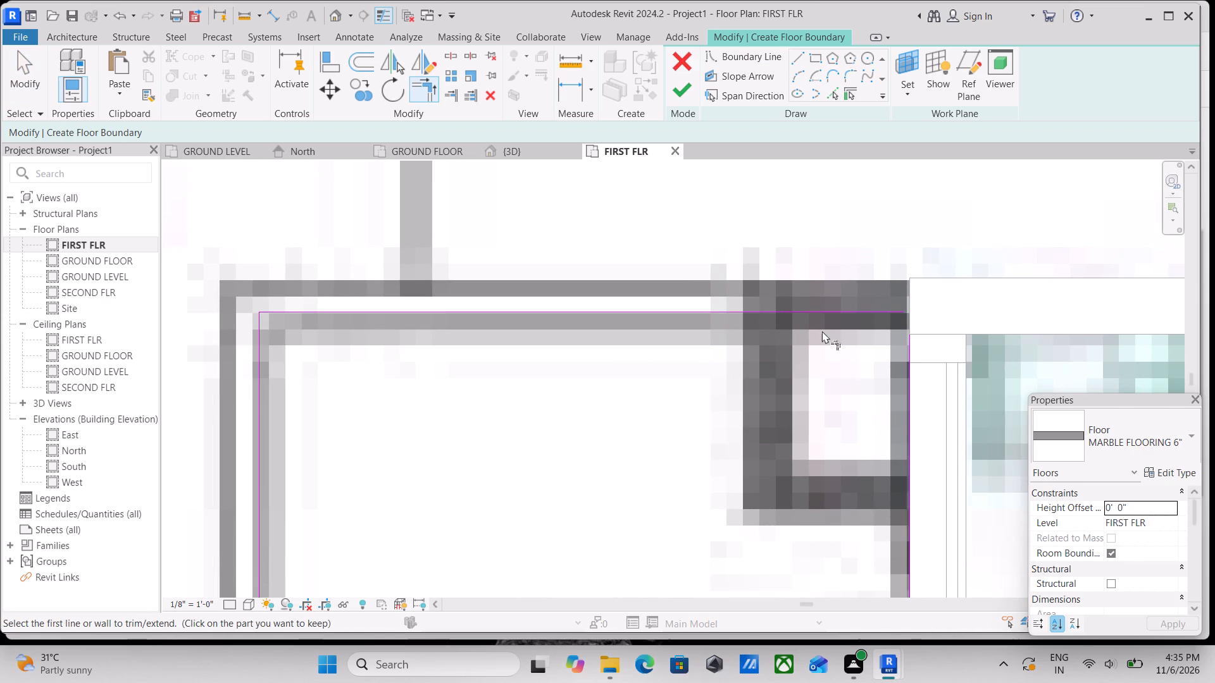
left_click(849, 307)
left_click(913, 357)
scroll(718, 338, "down", 1)
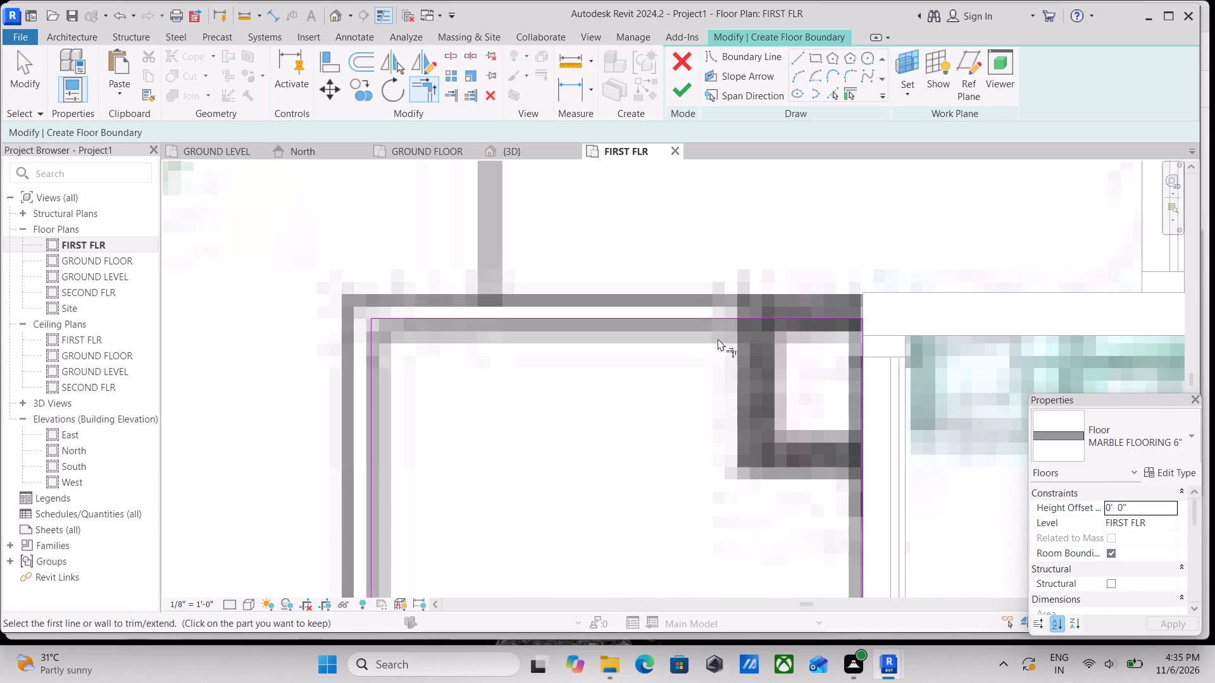
scroll(718, 338, "down", 1)
middle_click_drag(718, 338, 756, 299)
scroll(547, 339, "down", 4)
key("Escape")
Examine the balcony's boundary loop around its outer edges, corners and the adjoining master bedroom walls.
scroll(604, 355, "down", 3)
middle_click_drag(604, 358, 613, 297)
scroll(632, 424, "down", 1)
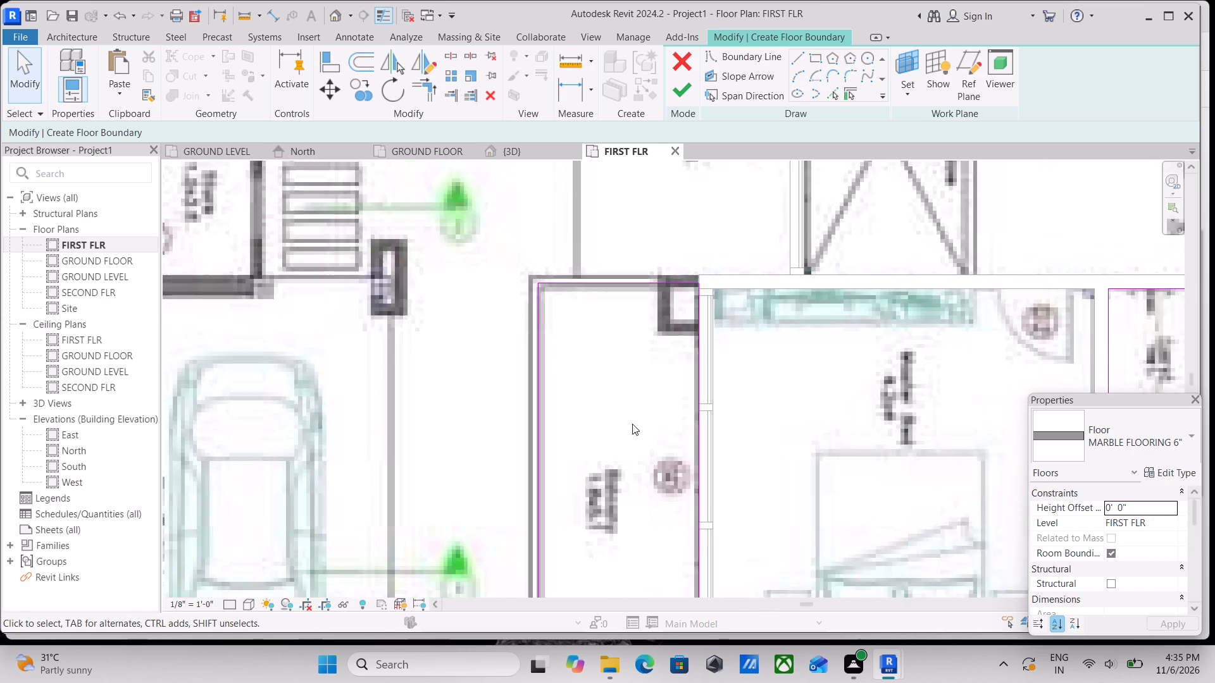
scroll(632, 424, "down", 1)
middle_click_drag(632, 424, 625, 266)
middle_click_drag(637, 443, 633, 351)
middle_click_drag(683, 390, 582, 391)
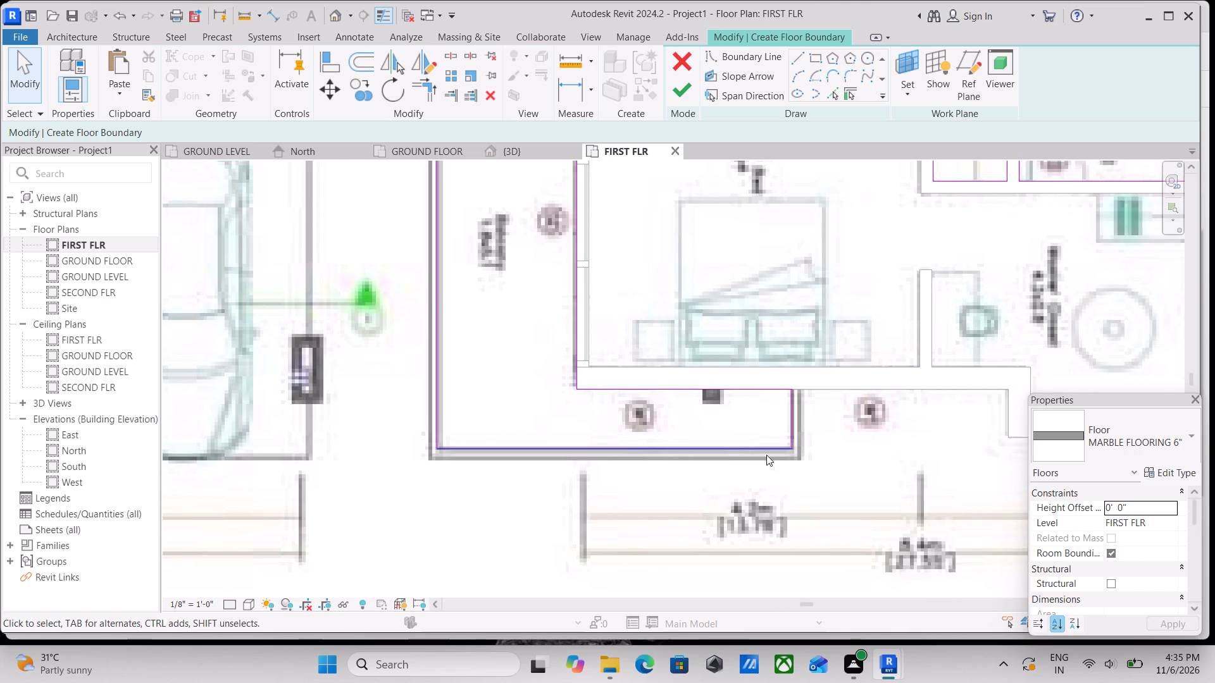
scroll(775, 458, "up", 3)
scroll(813, 402, "up", 4)
scroll(745, 483, "up", 4)
scroll(745, 486, "down", 3)
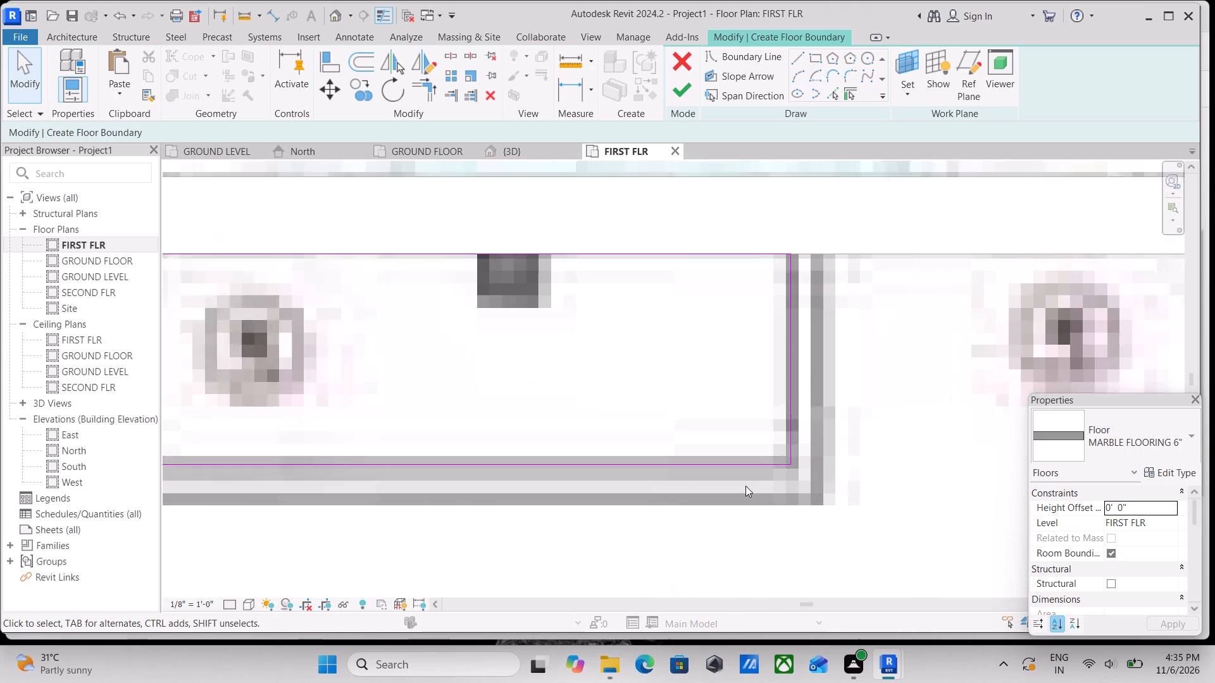
scroll(745, 486, "down", 1)
scroll(554, 436, "down", 3)
middle_click_drag(554, 436, 659, 516)
middle_click_drag(486, 478, 541, 495)
scroll(539, 489, "down", 3)
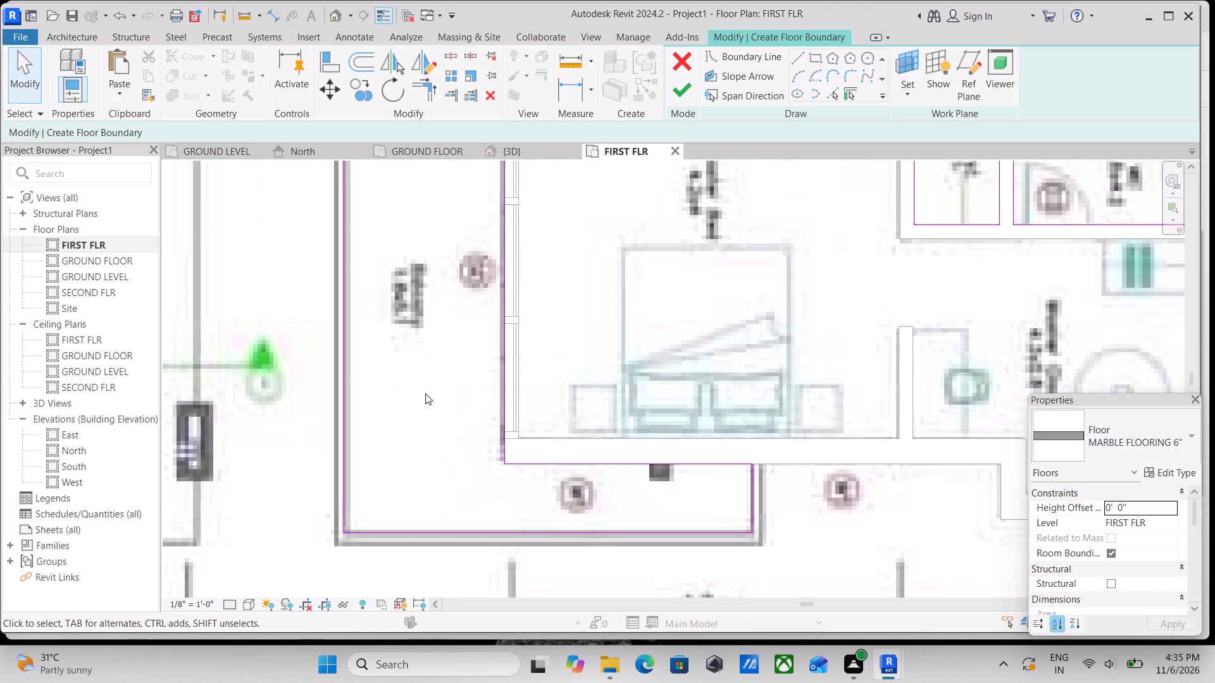
middle_click_drag(425, 393, 487, 546)
scroll(487, 548, "down", 1)
scroll(502, 408, "down", 1)
middle_click_drag(502, 408, 480, 426)
middle_click_drag(667, 329, 544, 343)
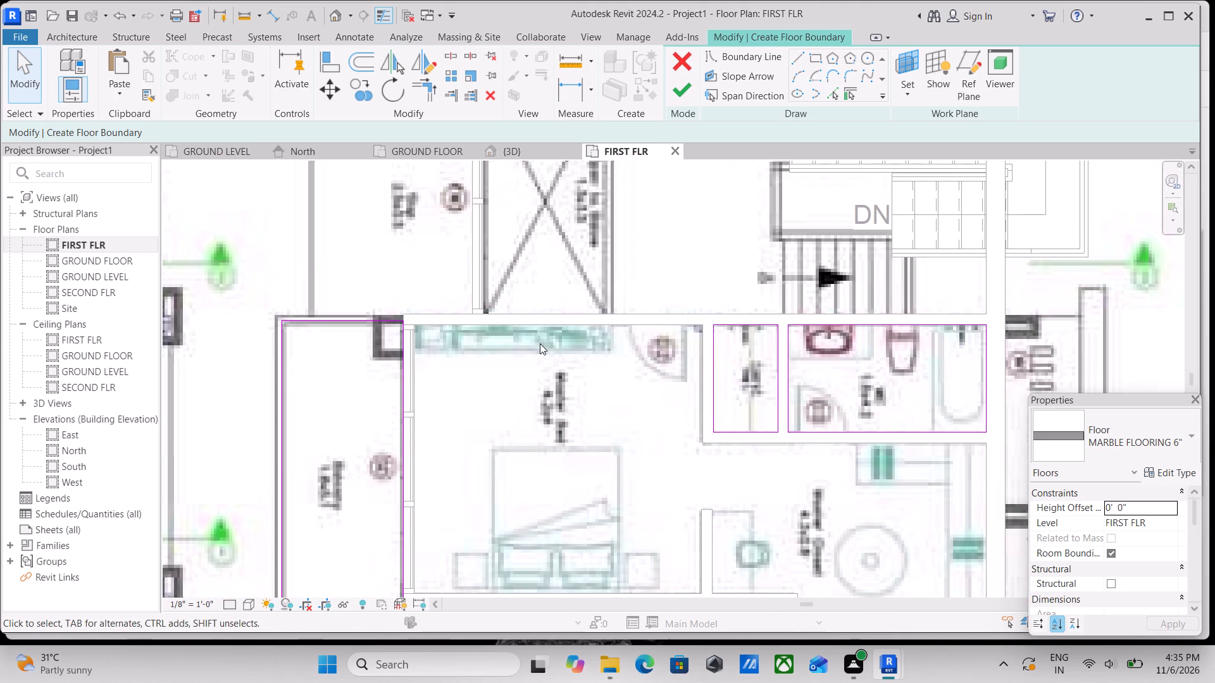
scroll(486, 349, "down", 1)
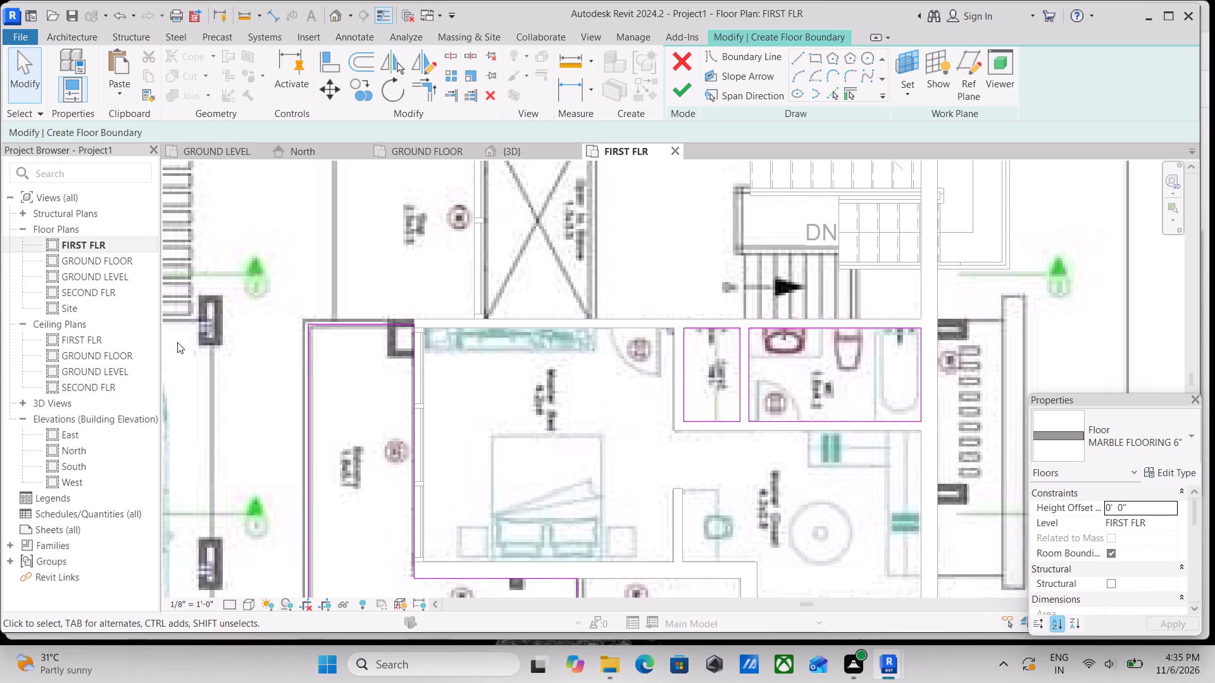
Draw floor boundary lines down the inner face of the master bedroom's glazed wall and along the exterior wall to the short partition.
left_click(805, 54)
scroll(434, 323, "up", 10)
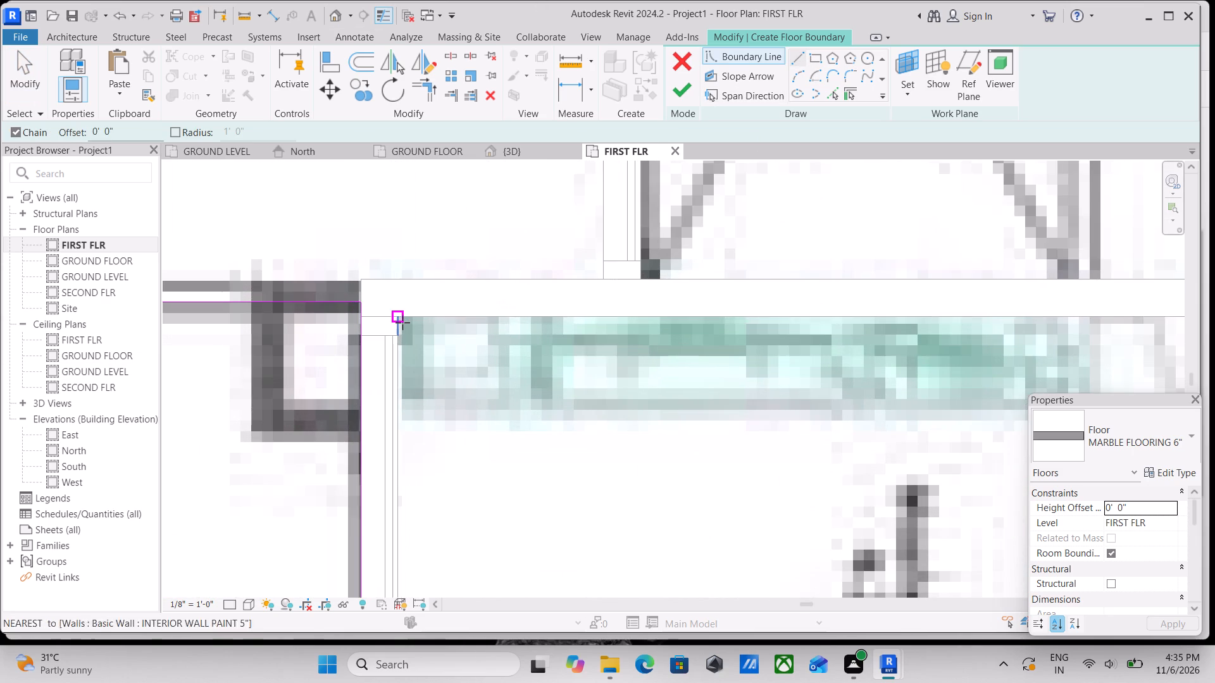
left_click(402, 323)
scroll(408, 505, "down", 1)
middle_click_drag(408, 505, 378, 230)
scroll(382, 412, "down", 3)
middle_click_drag(385, 409, 380, 197)
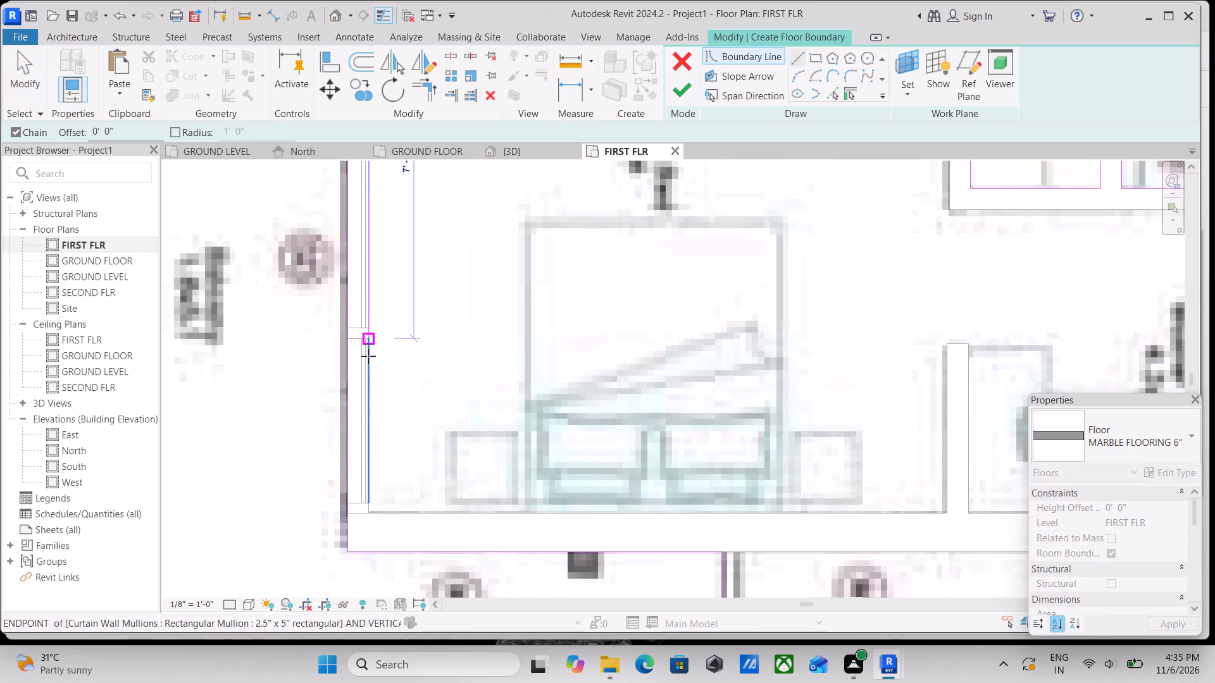
scroll(368, 356, "down", 2)
middle_click_drag(368, 356, 372, 299)
scroll(364, 420, "up", 6)
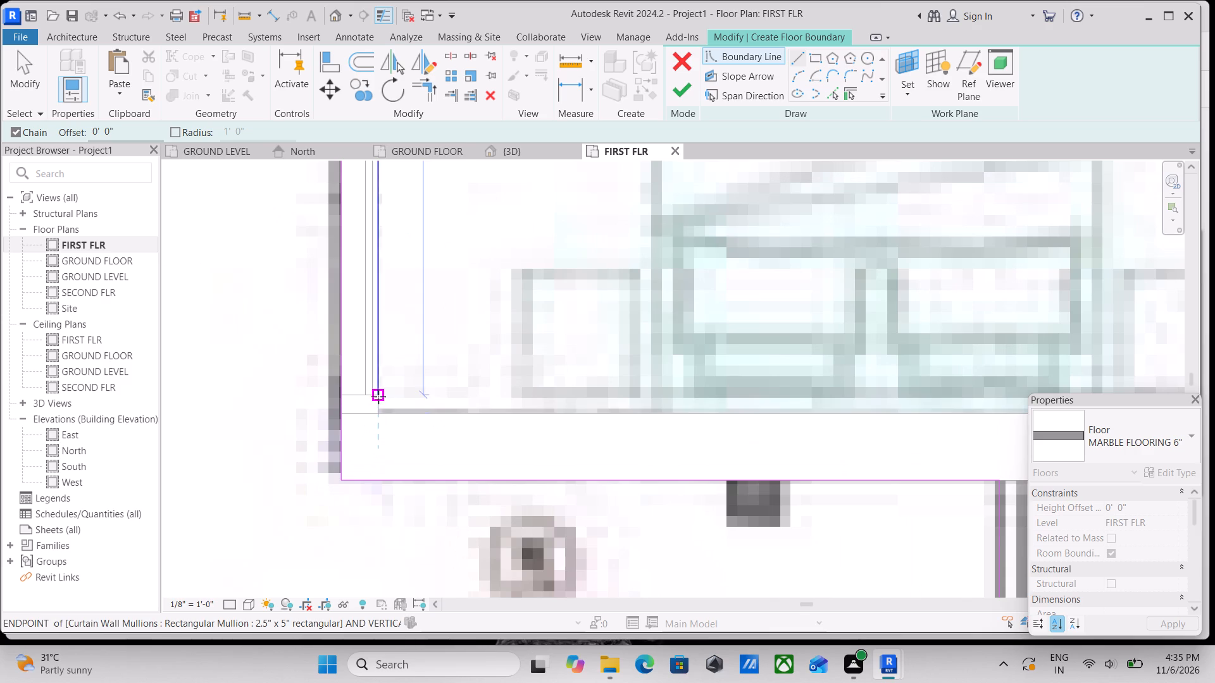
left_click(380, 413)
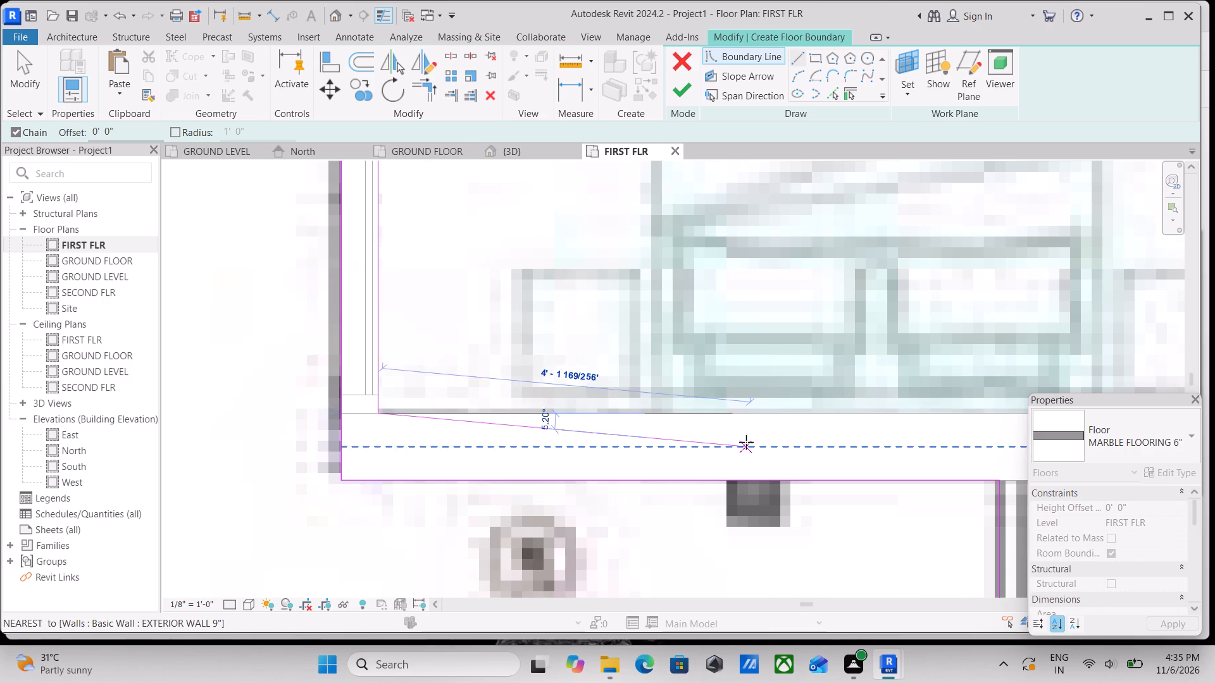
scroll(746, 442, "down", 2)
middle_click_drag(737, 441, 101, 448)
scroll(471, 364, "down", 1)
middle_click_drag(471, 364, 409, 364)
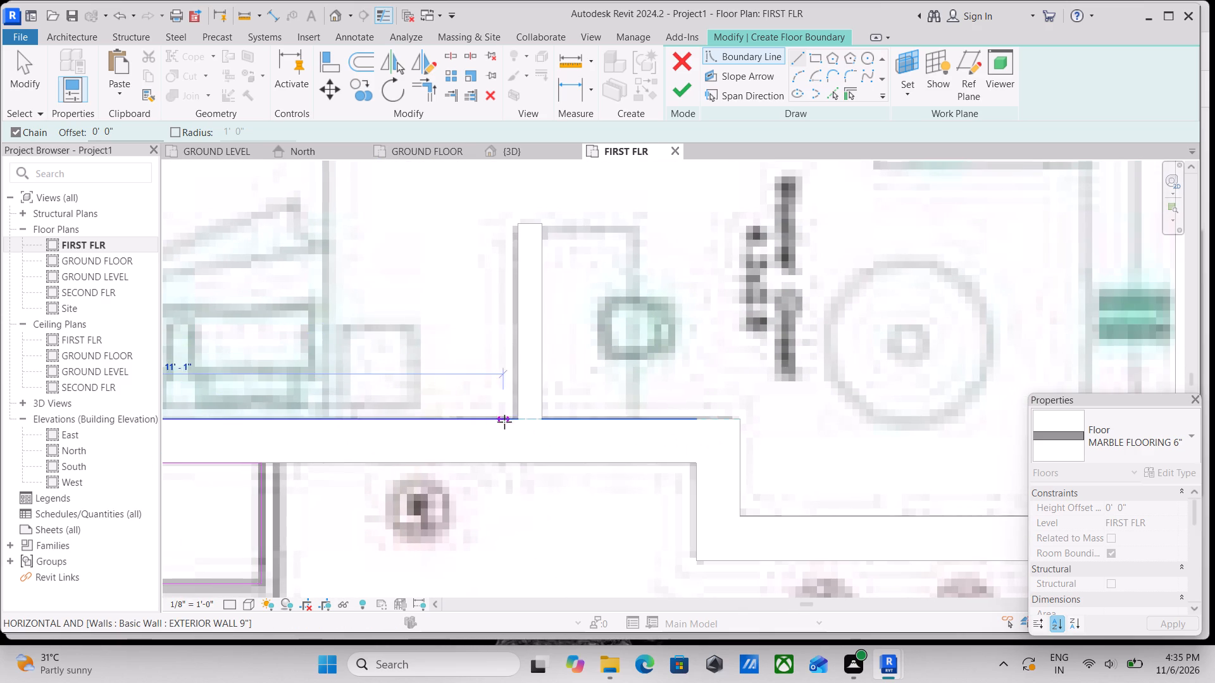
left_click(516, 419)
Continue the bedroom boundary around the short interior partition: up one face, across its end and back down to the exterior wall.
middle_click_drag(518, 328, 530, 387)
scroll(518, 319, "up", 2)
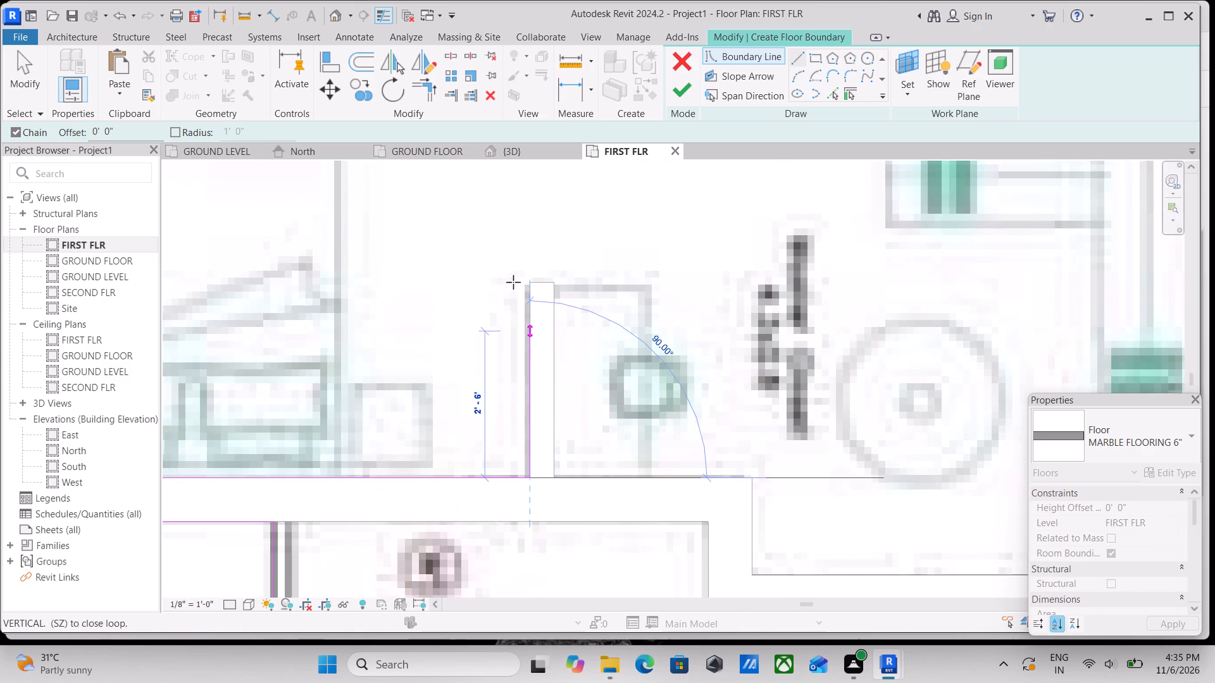
scroll(513, 282, "up", 3)
left_click(549, 264)
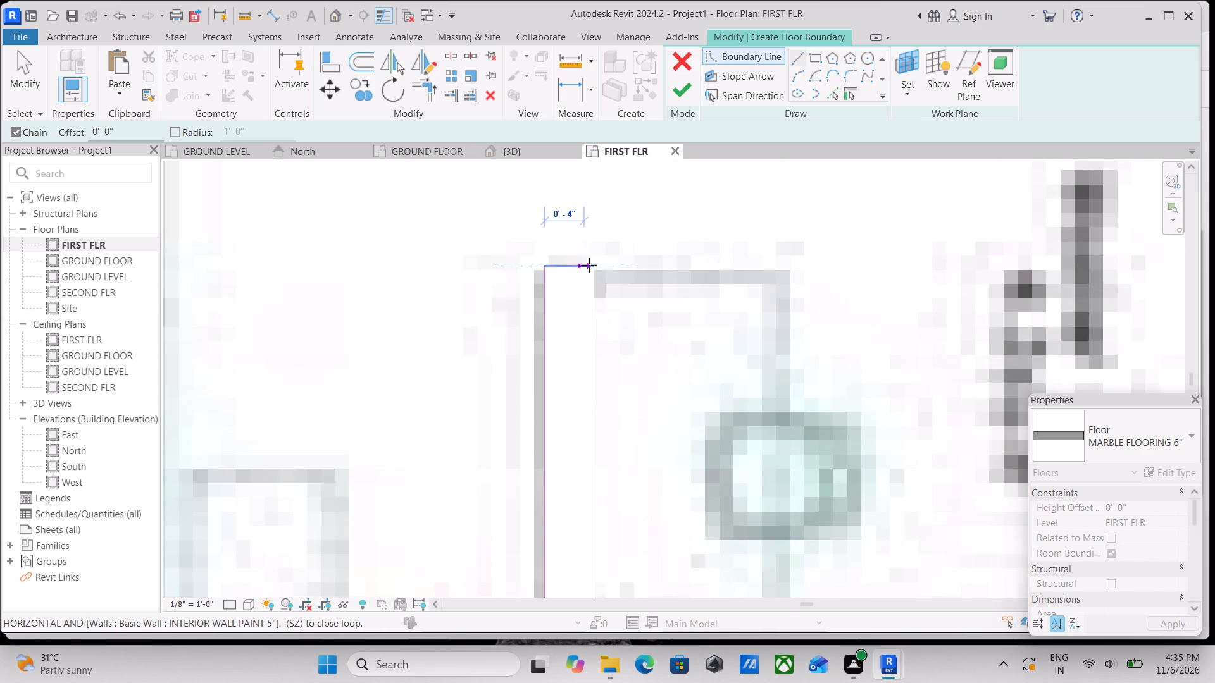
left_click(590, 265)
scroll(601, 433, "down", 1)
middle_click_drag(601, 433, 563, 336)
scroll(564, 402, "down", 2)
middle_click_drag(566, 399, 561, 328)
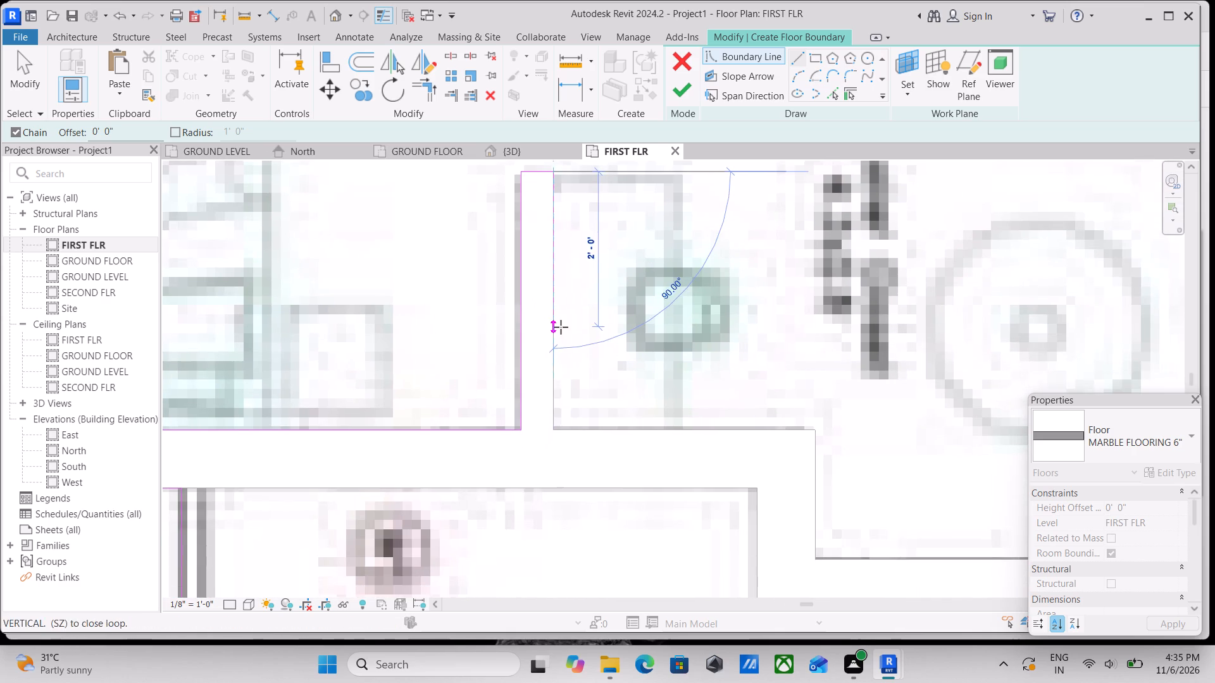
left_click(554, 428)
Continue the boundary about 3'-4 1/2" along the exterior wall, down the jog, then along the master closet's lower wall to its corner.
middle_click_drag(693, 424, 551, 413)
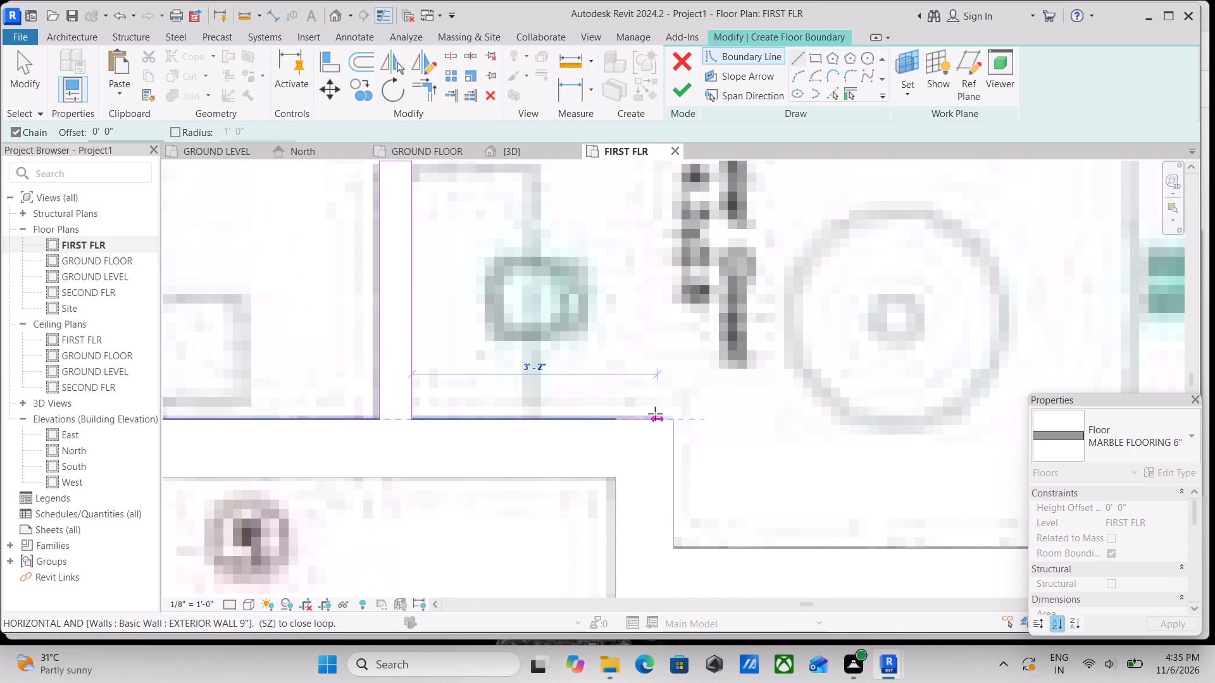
left_click(676, 421)
middle_click_drag(675, 422, 641, 299)
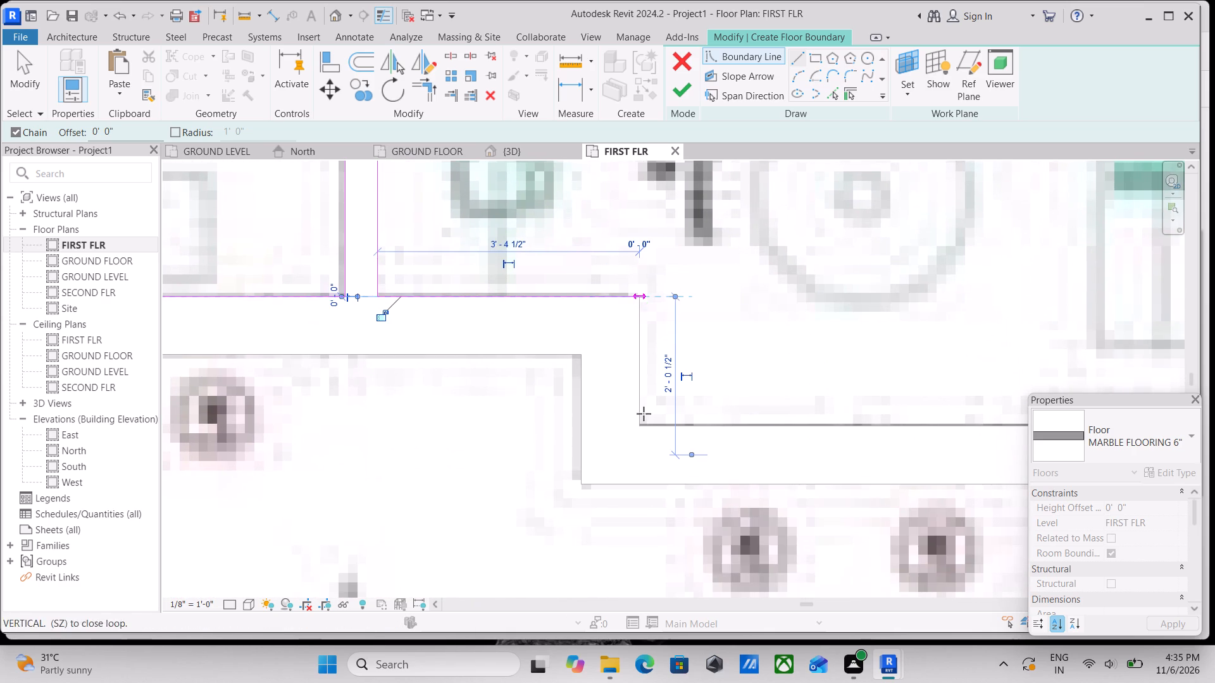
left_click(642, 425)
middle_click_drag(679, 416, 347, 358)
scroll(602, 366, "down", 3)
middle_click_drag(609, 366, 373, 387)
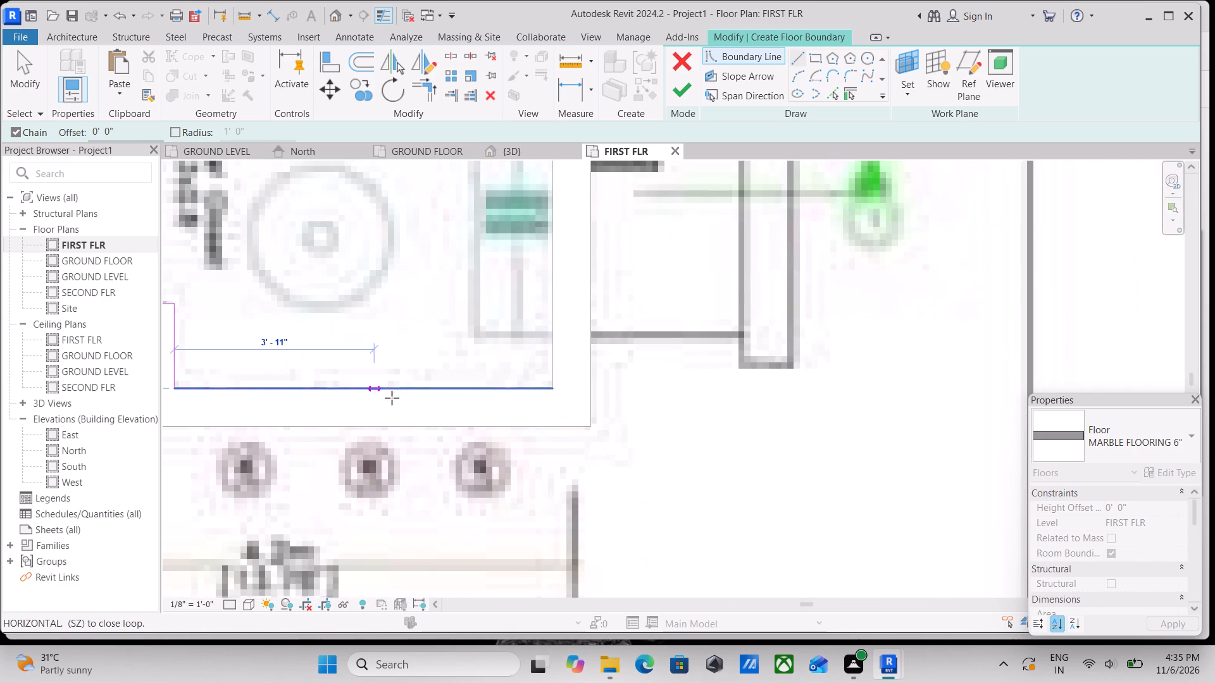
left_click(556, 391)
Close the bedroom loop up the closet's exterior wall, back below the toilet rooms, up their side wall, and about 11'-4 1/2" along the upper wall.
scroll(545, 295, "down", 2)
middle_click_drag(545, 295, 586, 516)
scroll(595, 396, "down", 2)
middle_click_drag(595, 396, 595, 397)
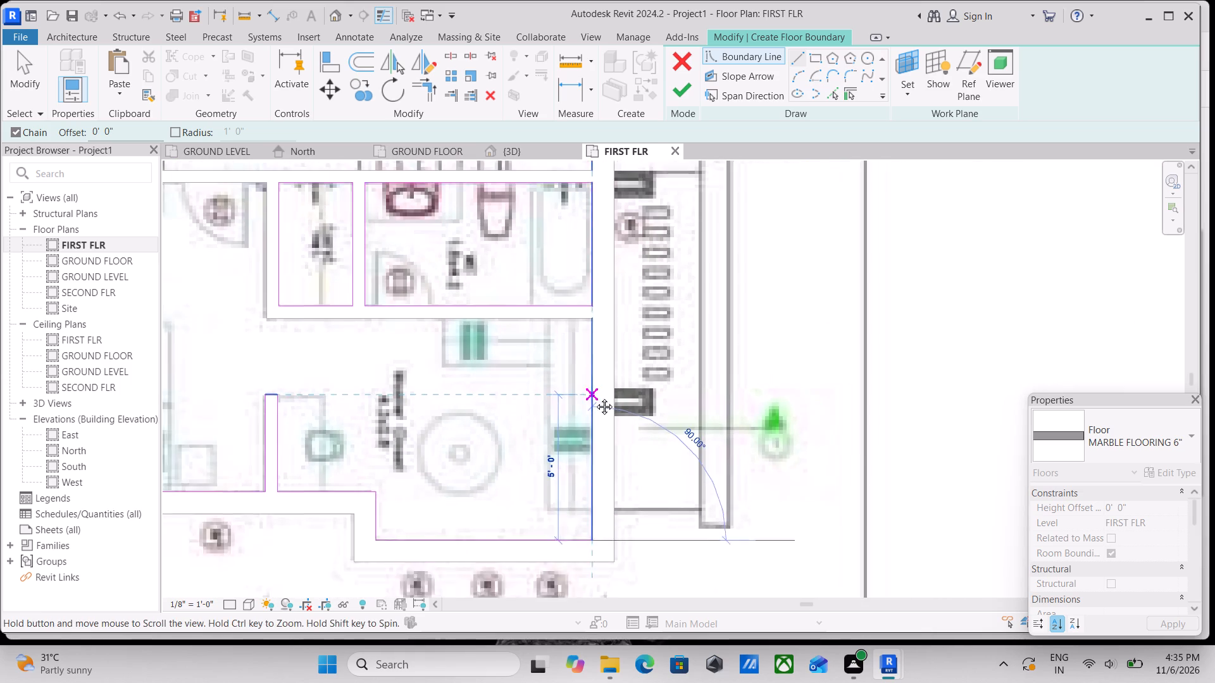
middle_click_drag(595, 397, 607, 473)
scroll(600, 391, "up", 3)
left_click(603, 400)
middle_click_drag(436, 395, 693, 418)
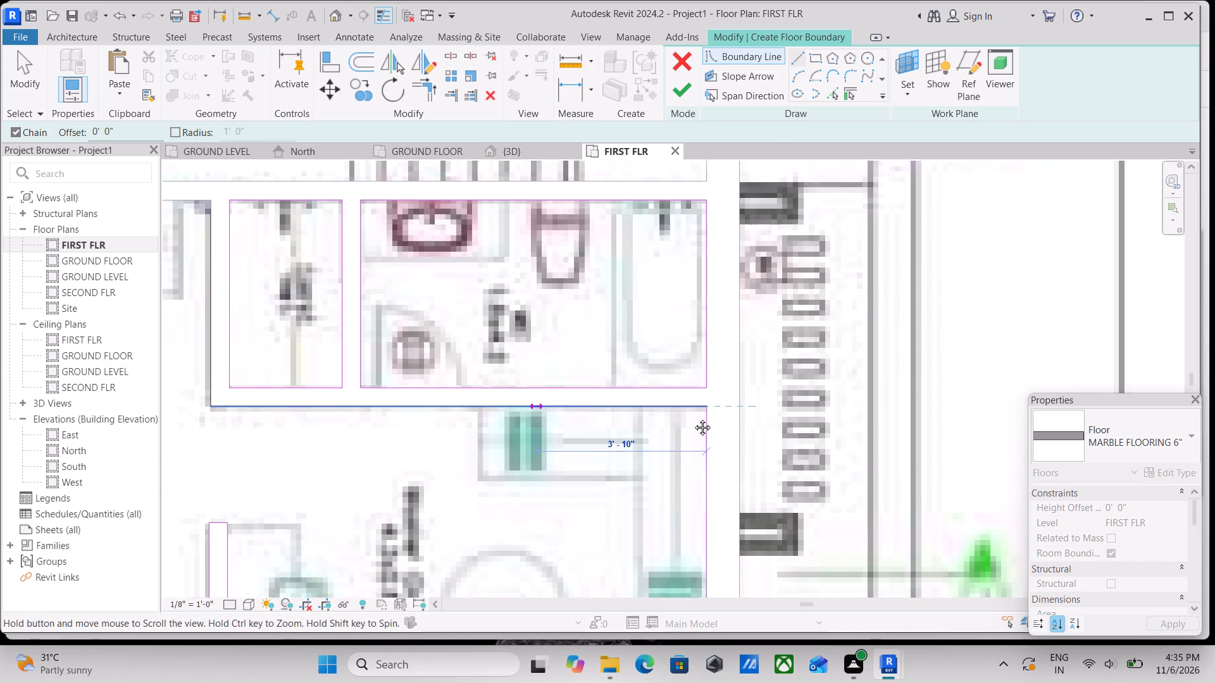
middle_click_drag(693, 418, 717, 418)
left_click(398, 419)
middle_click_drag(388, 322, 459, 483)
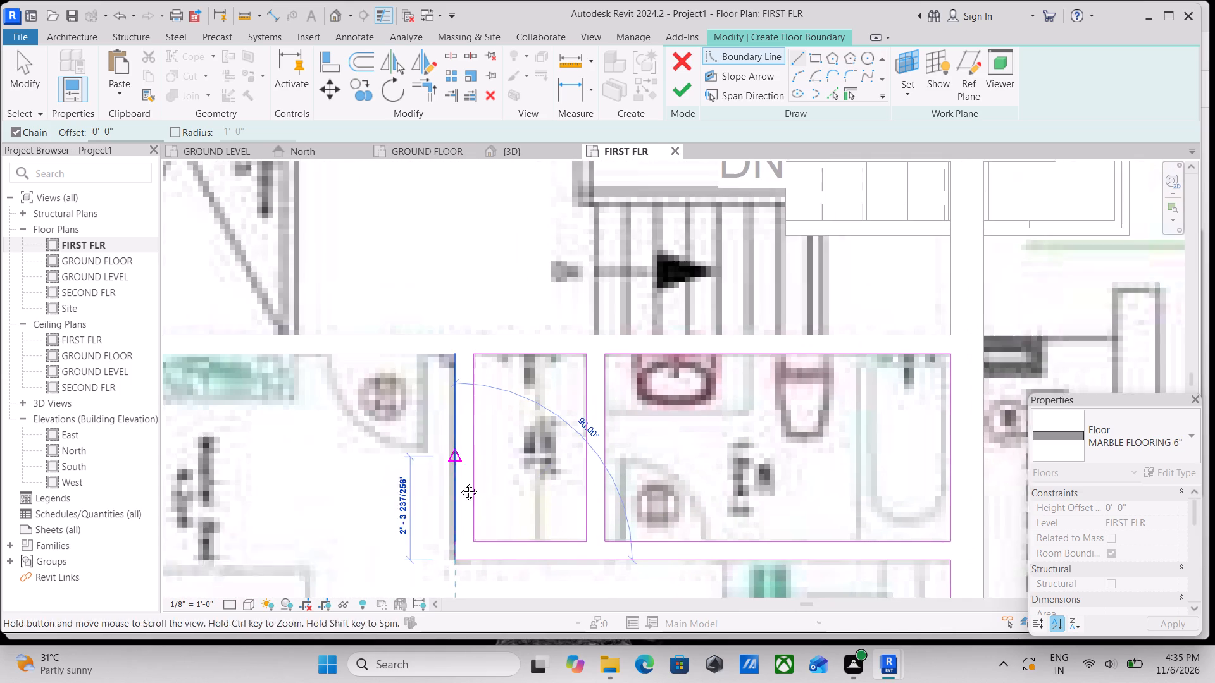
middle_click_drag(459, 483, 460, 483)
left_click(463, 380)
middle_click_drag(364, 391, 667, 372)
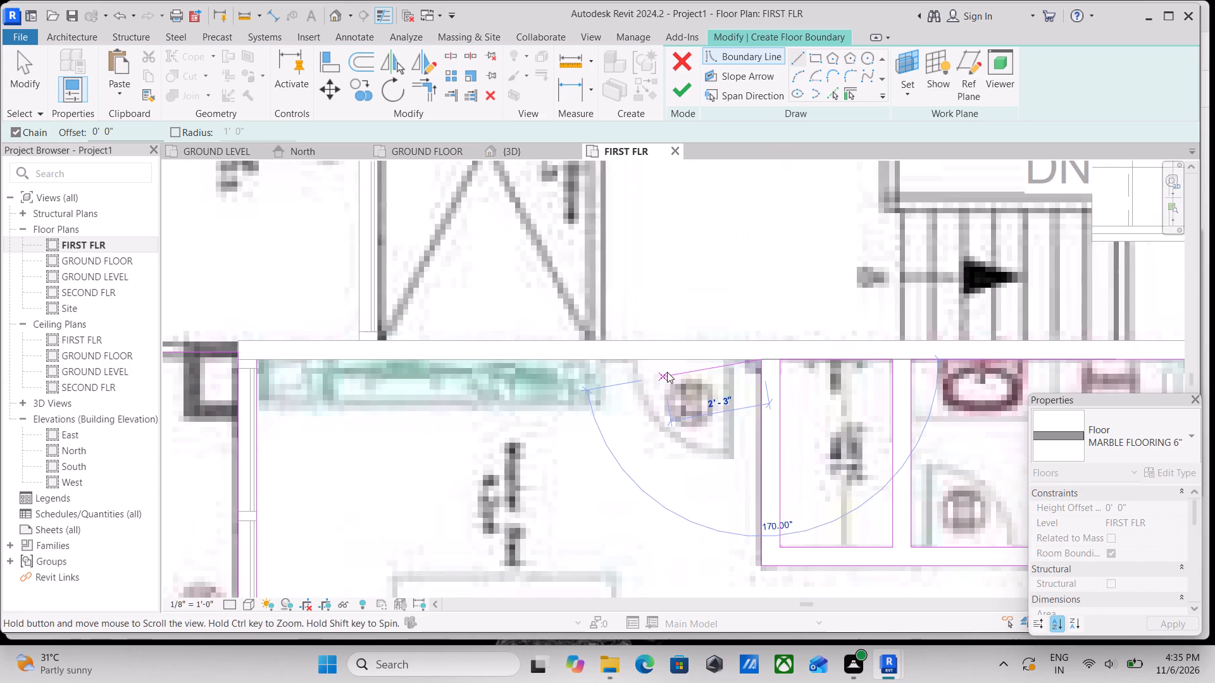
scroll(533, 360, "down", 2)
middle_click_drag(532, 361, 616, 360)
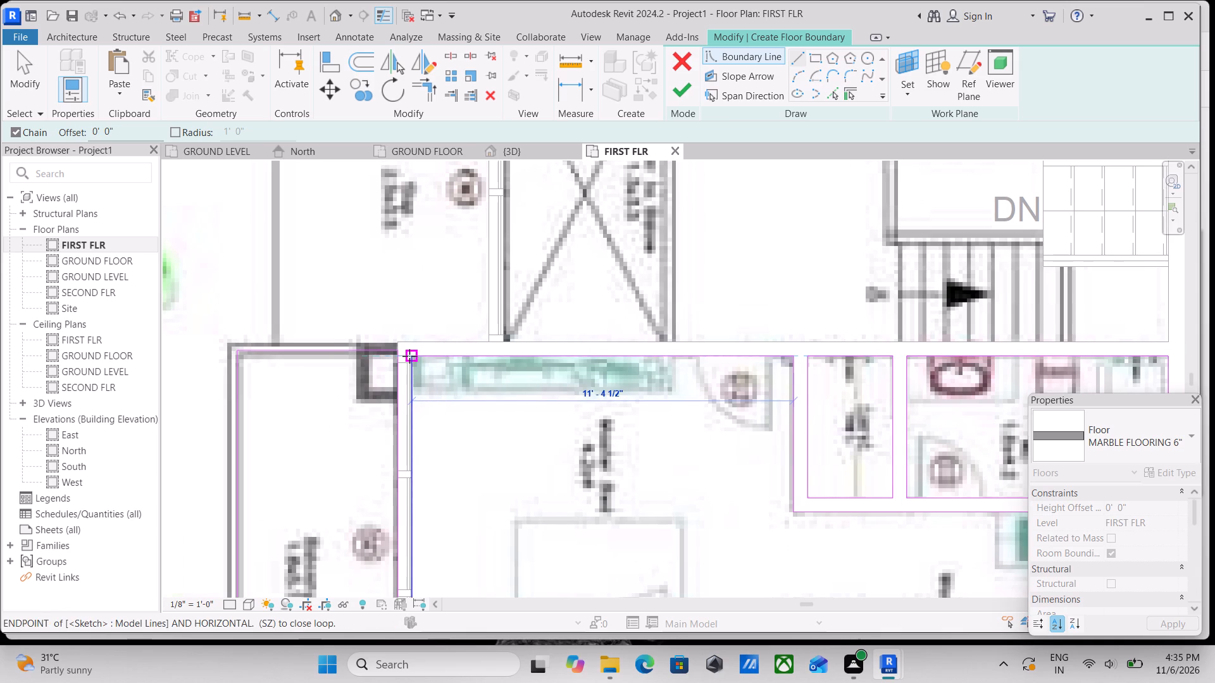
left_click(410, 356)
Start a boundary at the study area's lower corner, running about 5'-7" up the exterior wall and 8'-0" across below the bathroom.
scroll(575, 420, "down", 6)
middle_click_drag(576, 419, 618, 421)
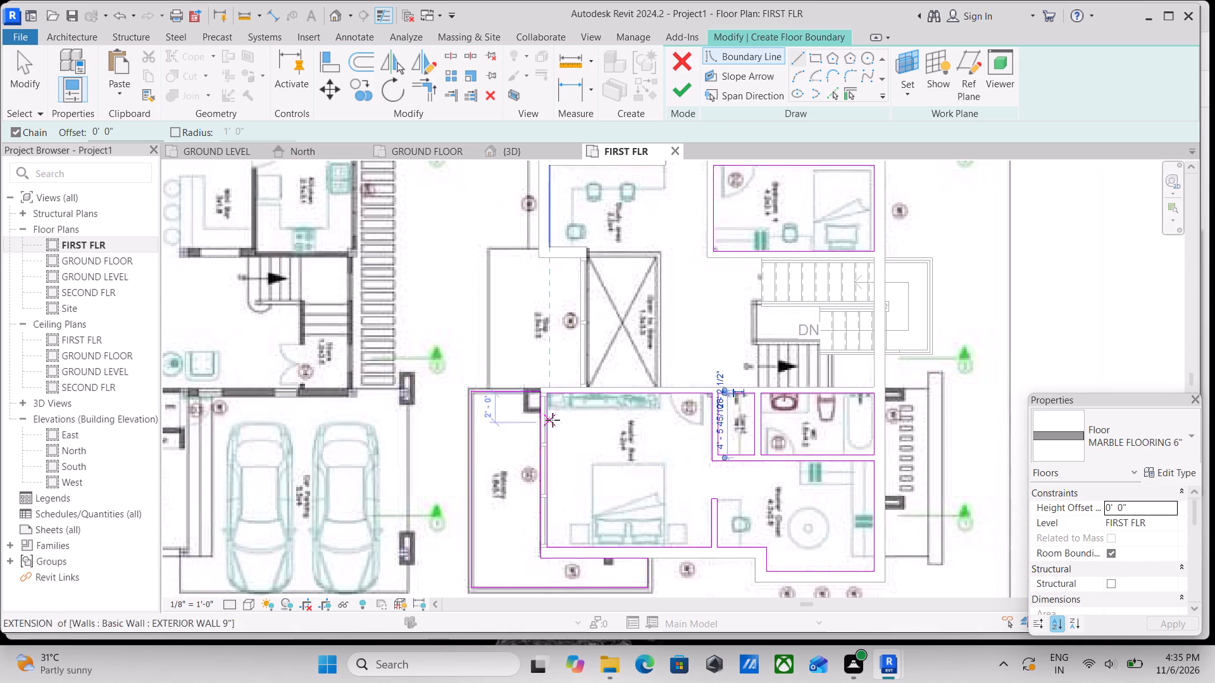
middle_click_drag(573, 436, 614, 458)
scroll(618, 350, "down", 1)
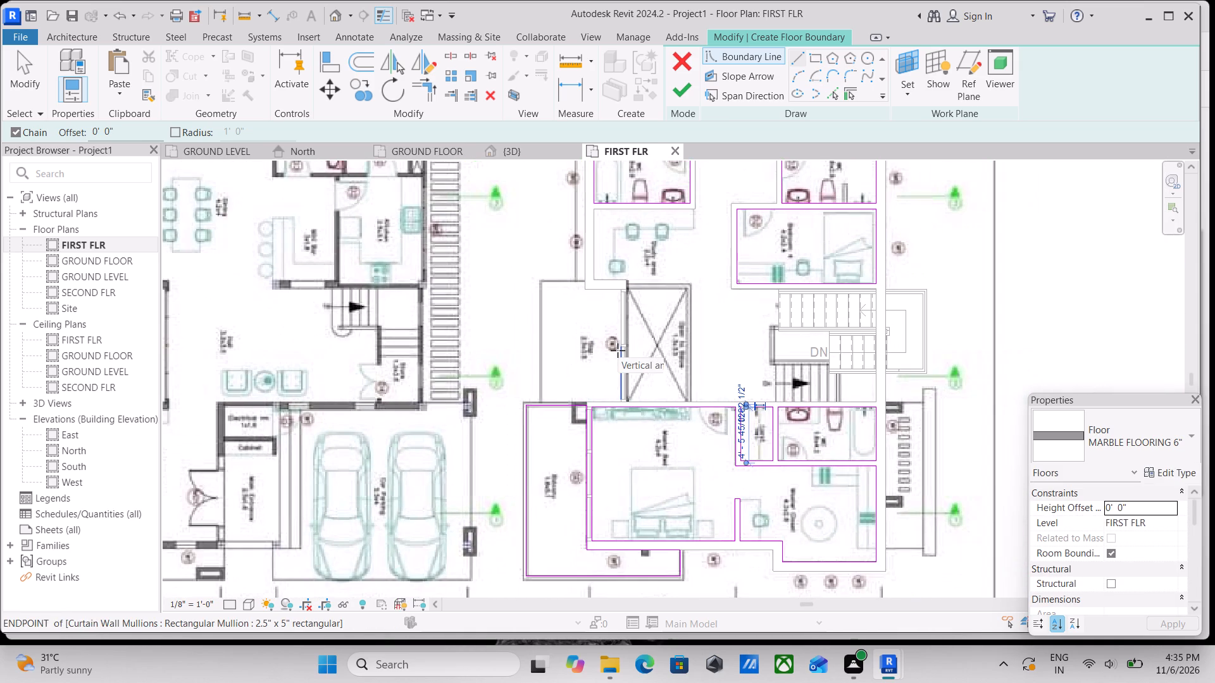
scroll(707, 295, "down", 1)
middle_click_drag(707, 295, 716, 344)
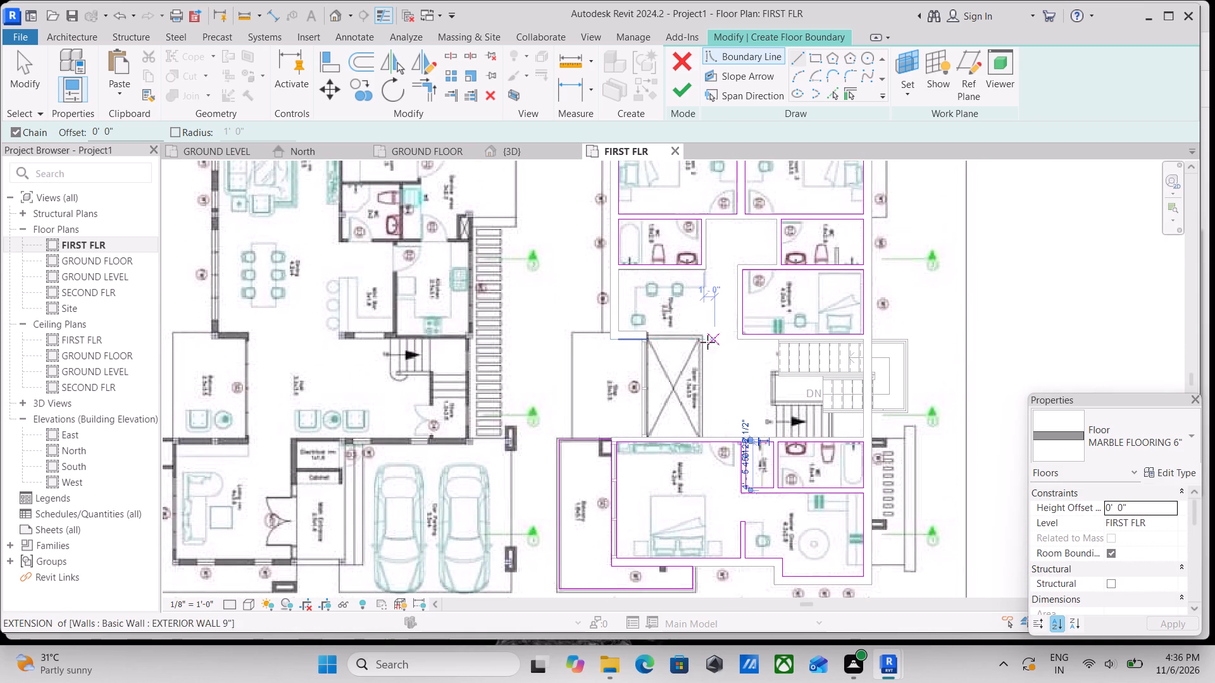
scroll(732, 426, "up", 2)
scroll(783, 302, "up", 3)
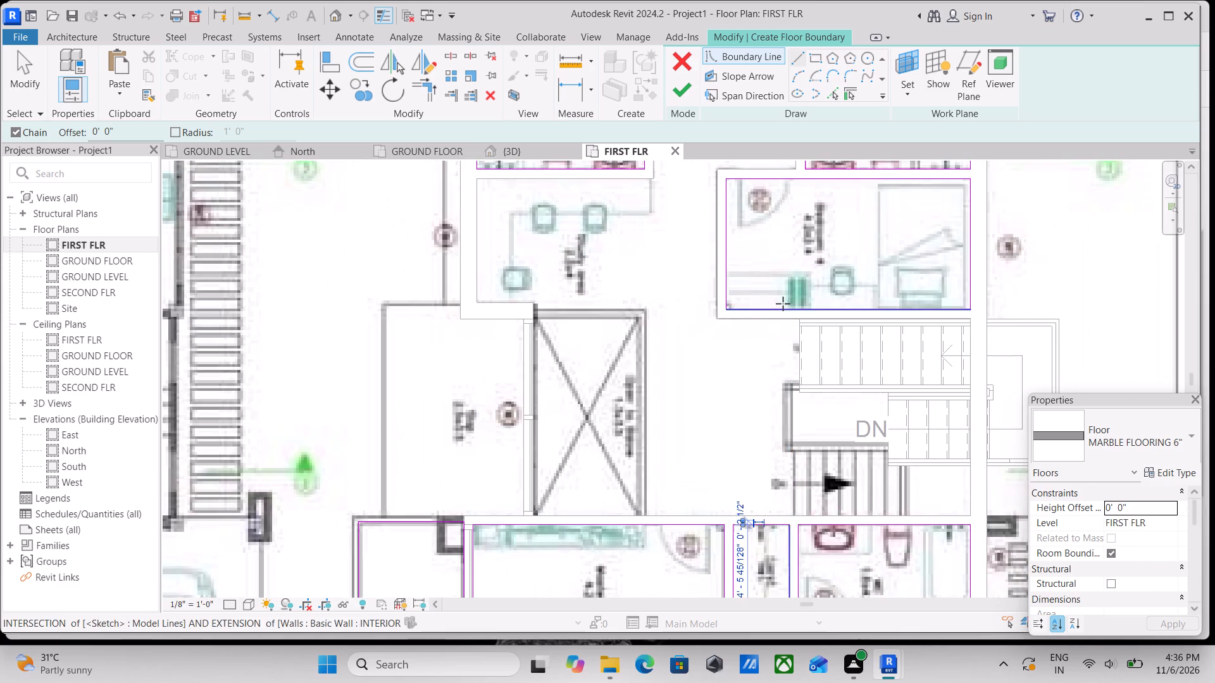
scroll(709, 302, "down", 1)
middle_click_drag(709, 302, 610, 298)
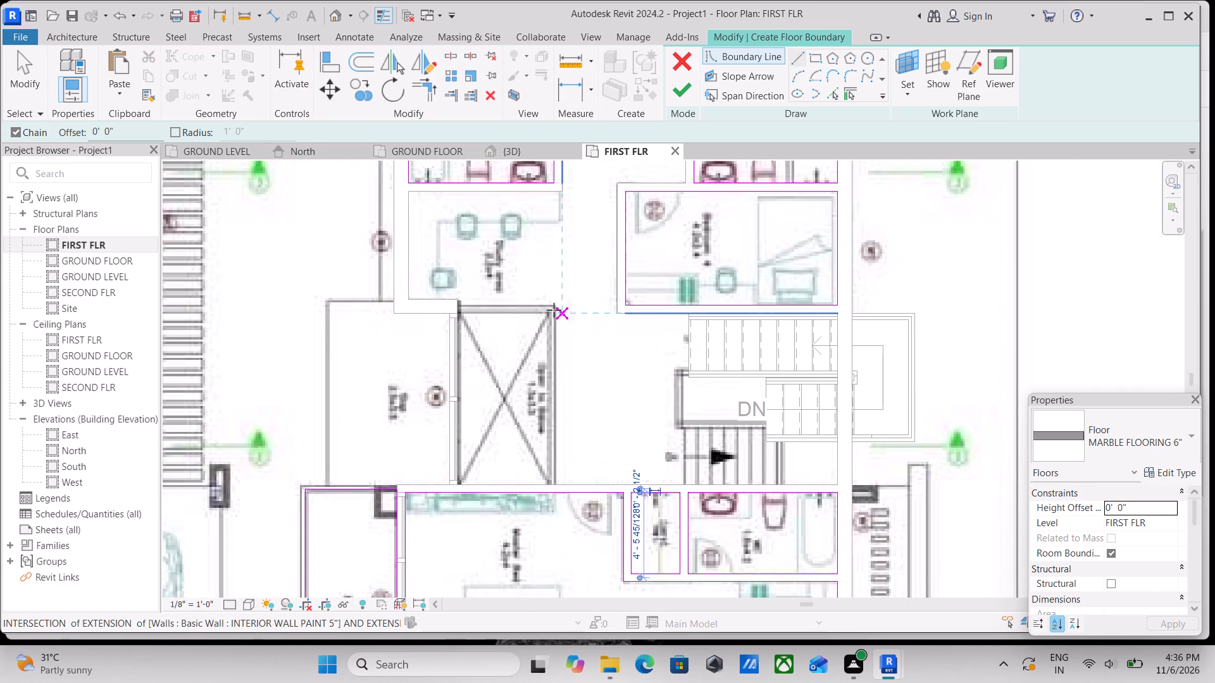
scroll(554, 310, "down", 2)
middle_click_drag(573, 283, 625, 421)
scroll(552, 414, "up", 4)
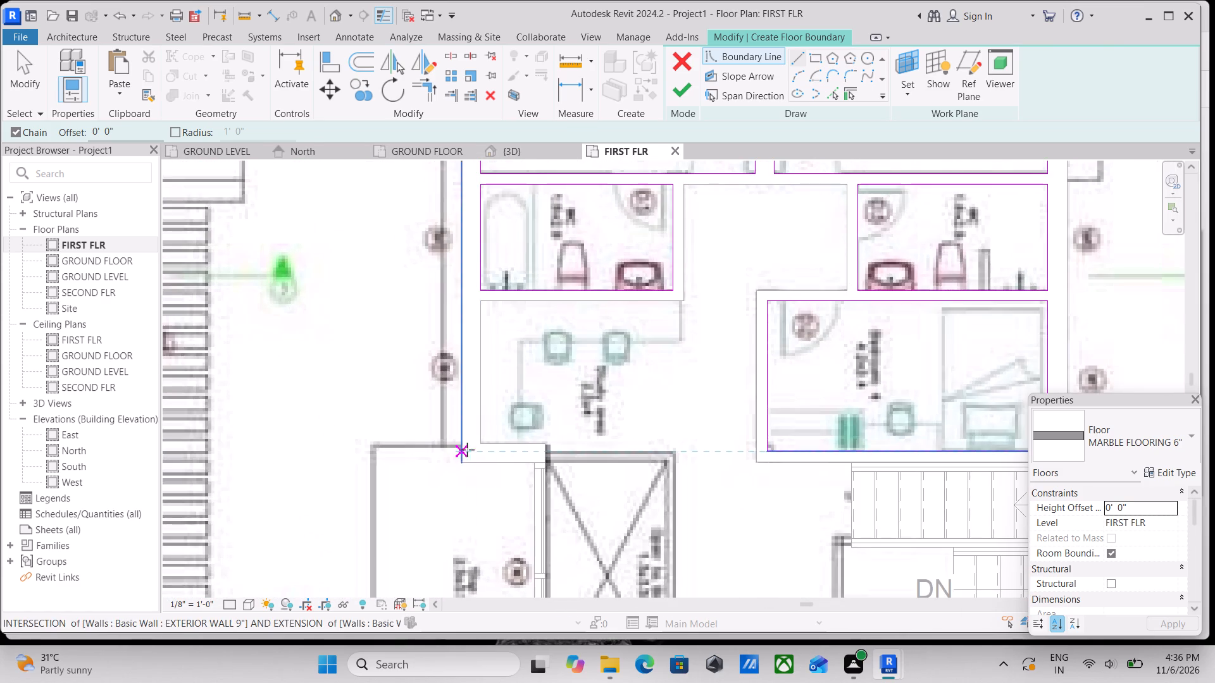
scroll(467, 450, "up", 2)
left_click(490, 436)
middle_click_drag(491, 327, 527, 414)
scroll(527, 414, "up", 1)
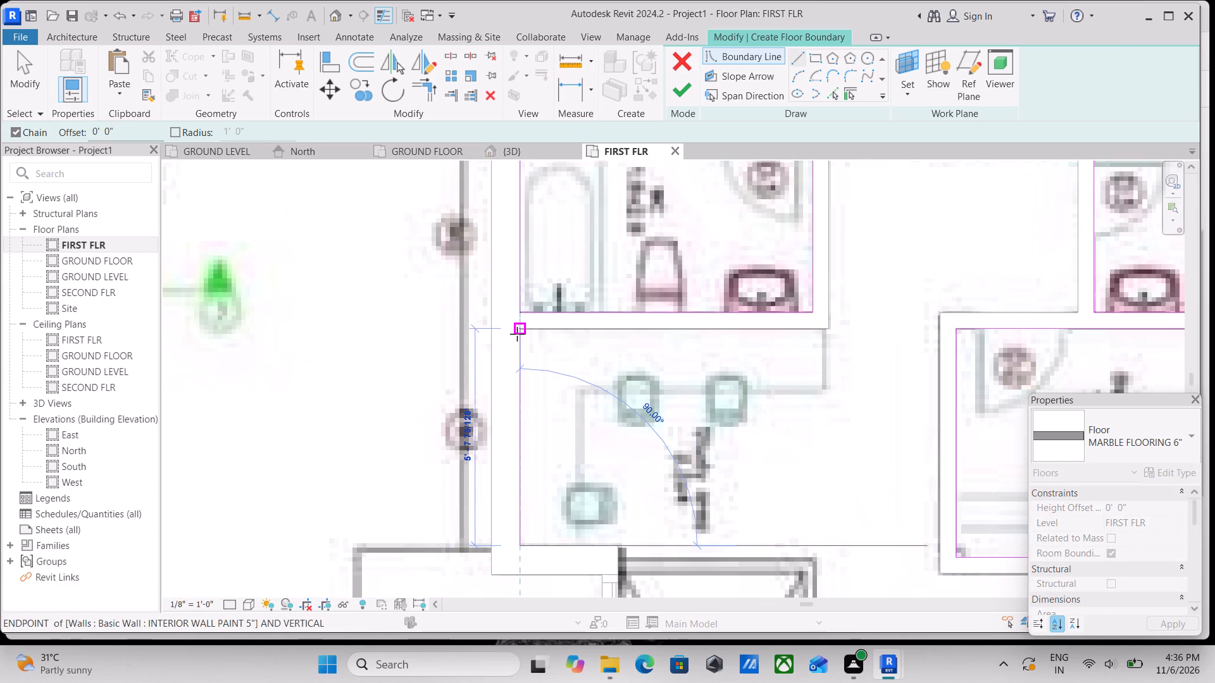
left_click(518, 333)
middle_click_drag(673, 346, 499, 378)
left_click(657, 357)
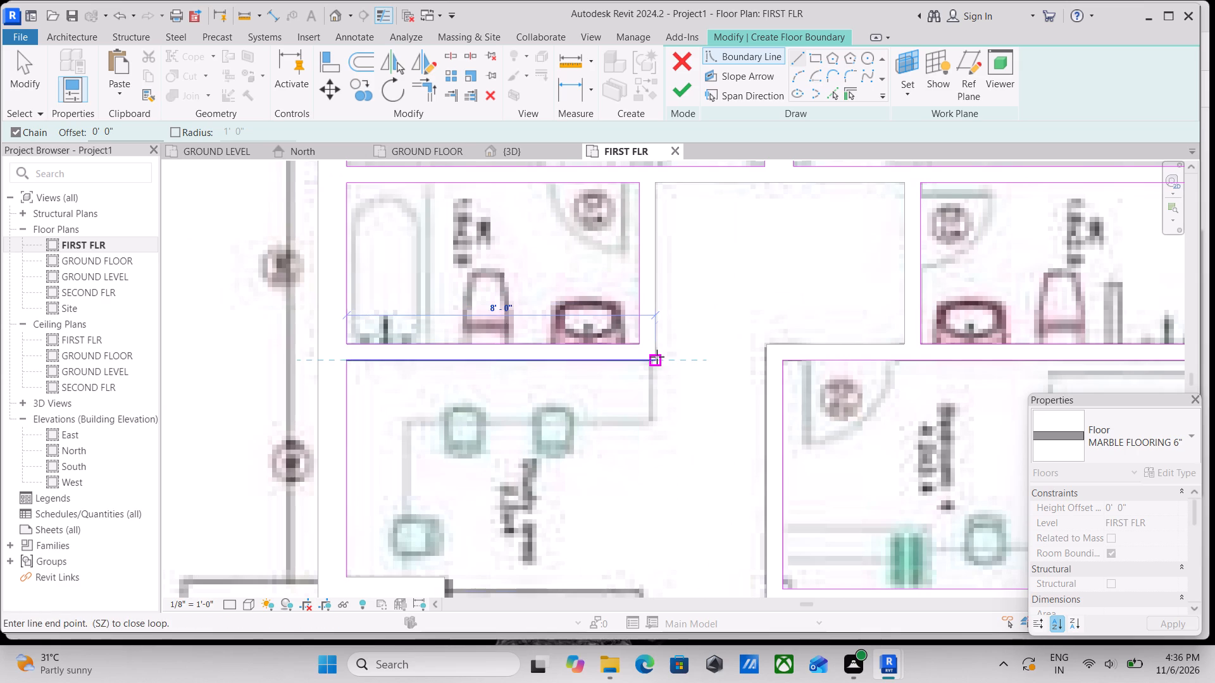
Continue the boundary up the bathroom's side wall, about 6'-5 1/2" across, about 4'-2" down and about 3'-7" back to the small bedroom's outer corner.
middle_click_drag(666, 327, 665, 496)
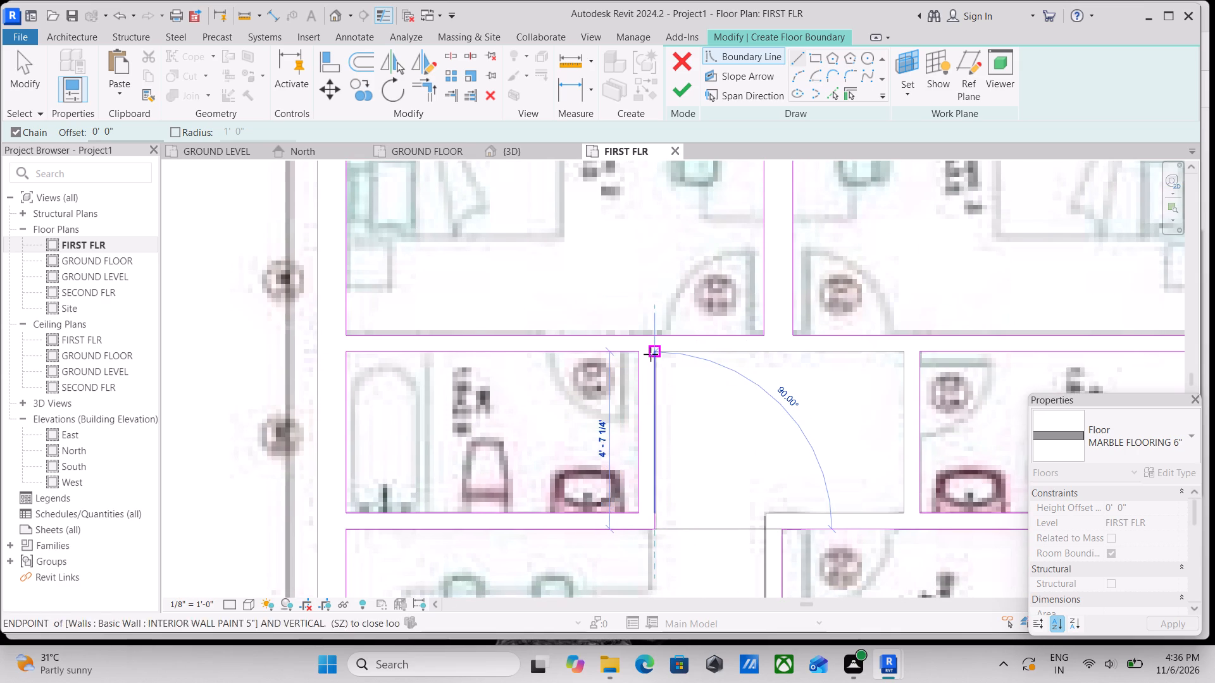
left_click(651, 354)
middle_click_drag(816, 352, 652, 362)
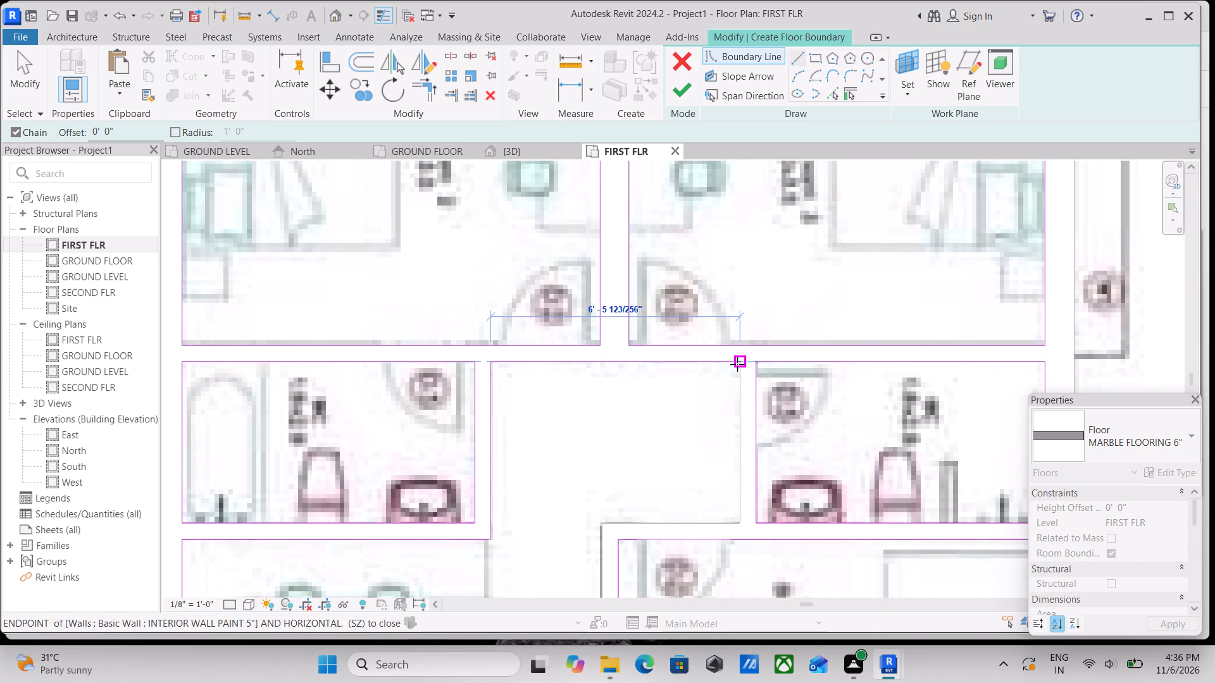
left_click(737, 364)
middle_click_drag(714, 469, 742, 362)
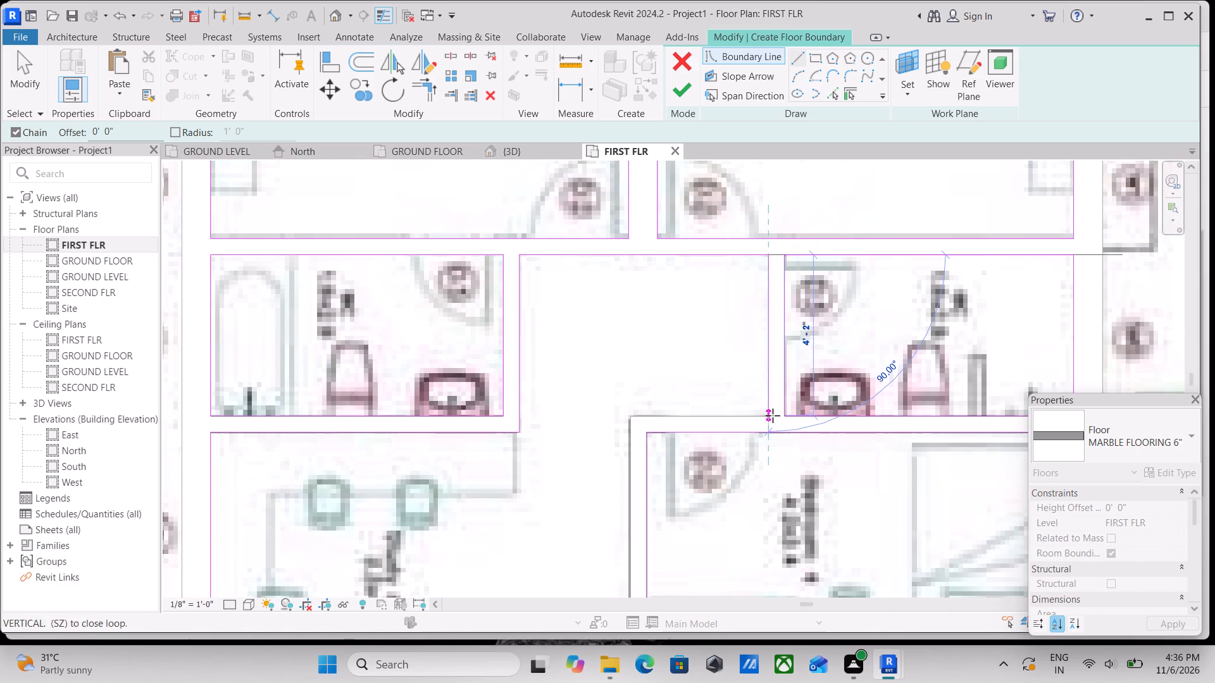
left_click(764, 417)
left_click(633, 414)
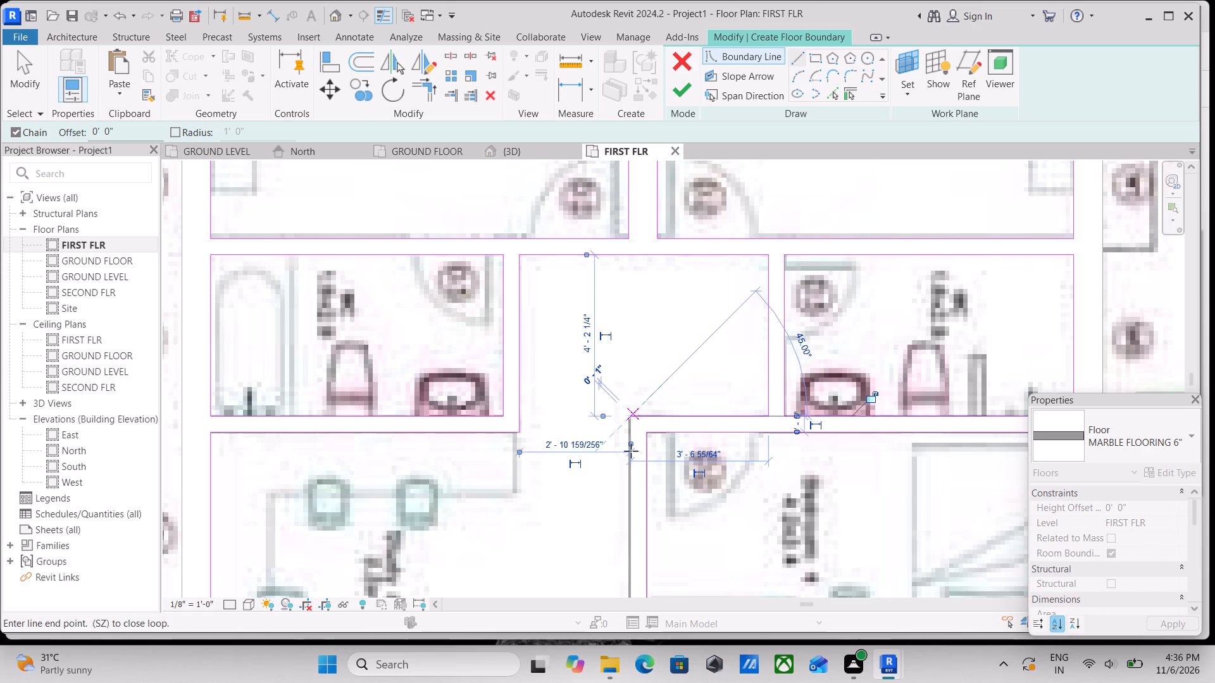
Continue the boundary about 6'-9 1/4" down the bedroom's side wall and about 3'-8" along its lower wall to the stair.
middle_click_drag(622, 536, 602, 381)
scroll(598, 434, "down", 3)
middle_click_drag(596, 450, 599, 372)
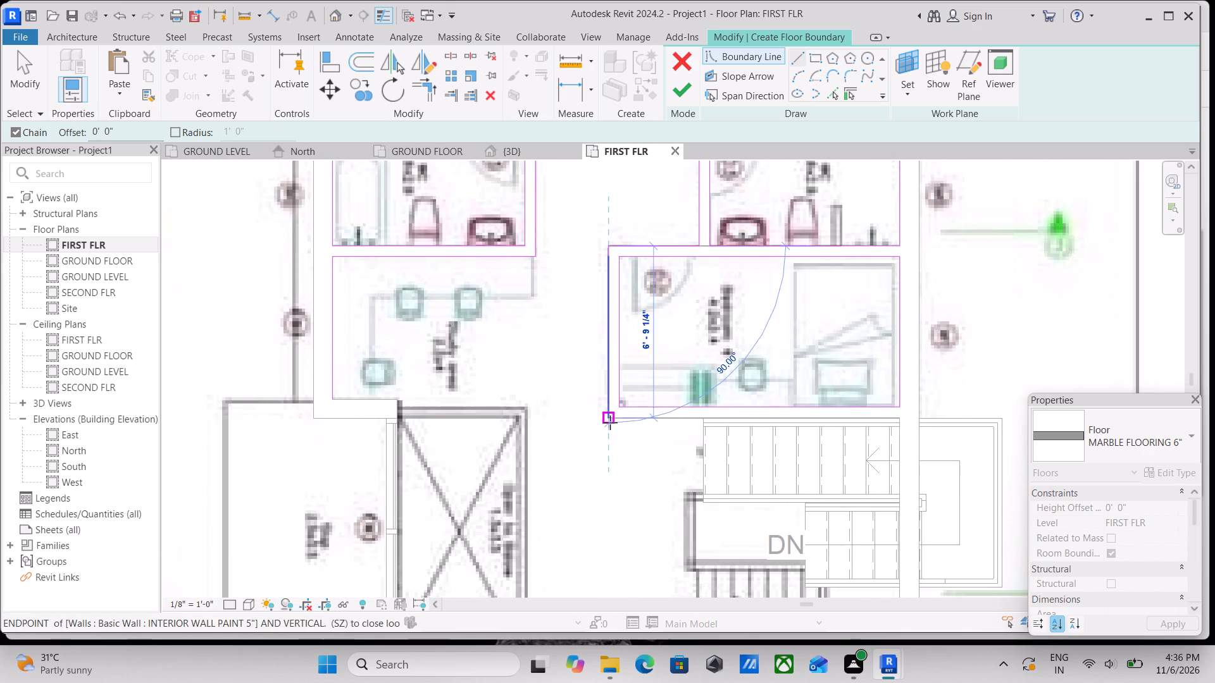
left_click(610, 422)
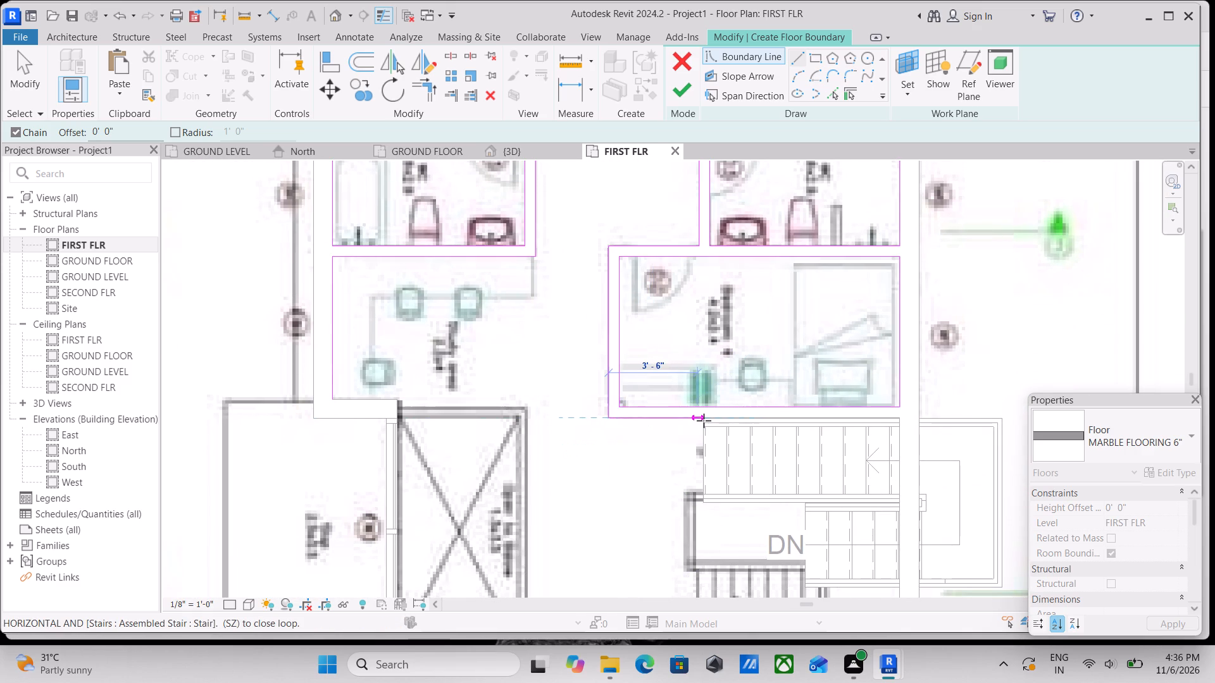
scroll(704, 421, "up", 7)
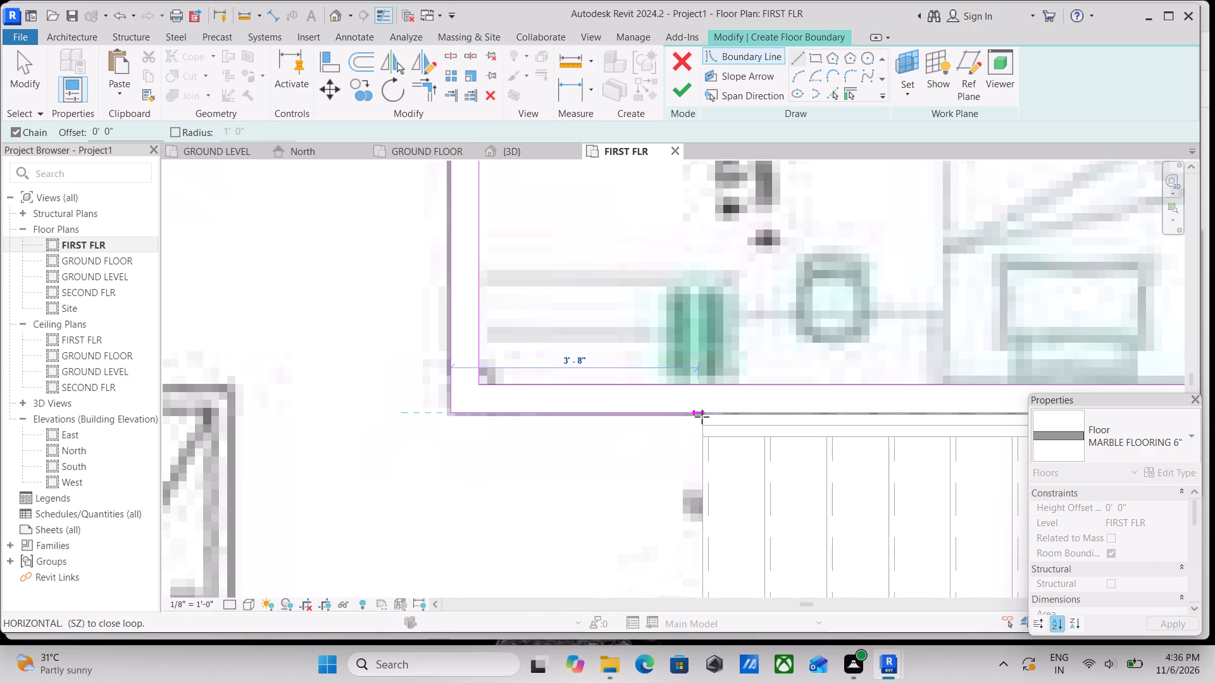
left_click(701, 414)
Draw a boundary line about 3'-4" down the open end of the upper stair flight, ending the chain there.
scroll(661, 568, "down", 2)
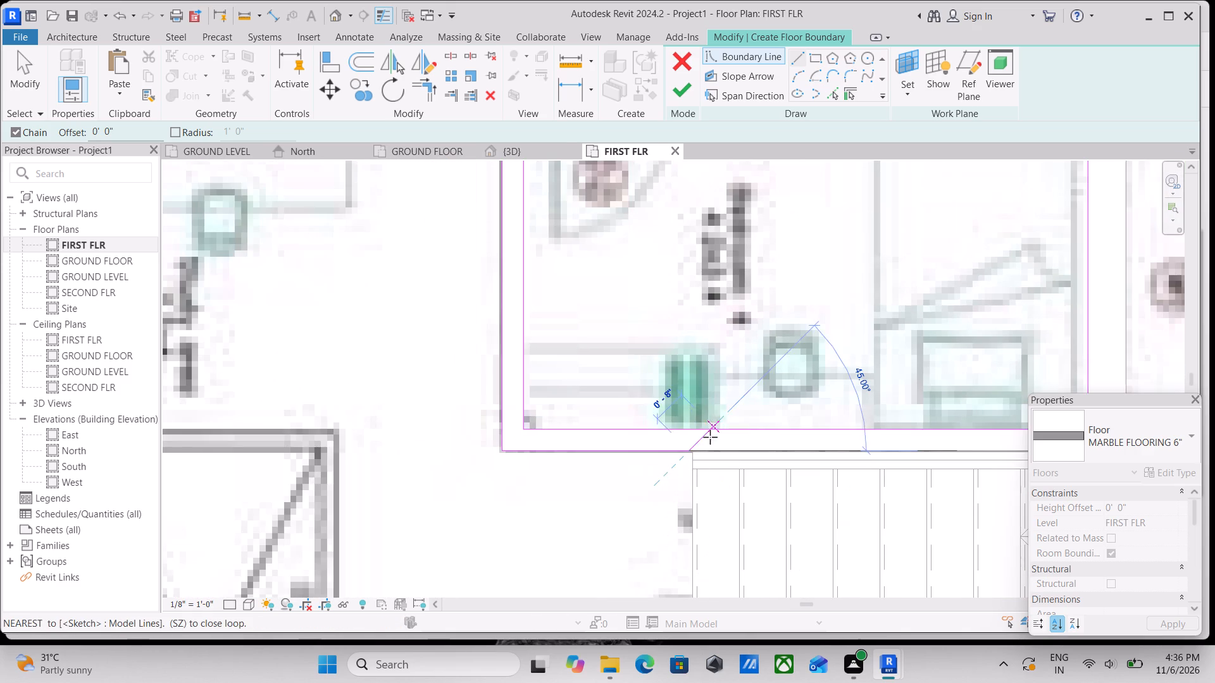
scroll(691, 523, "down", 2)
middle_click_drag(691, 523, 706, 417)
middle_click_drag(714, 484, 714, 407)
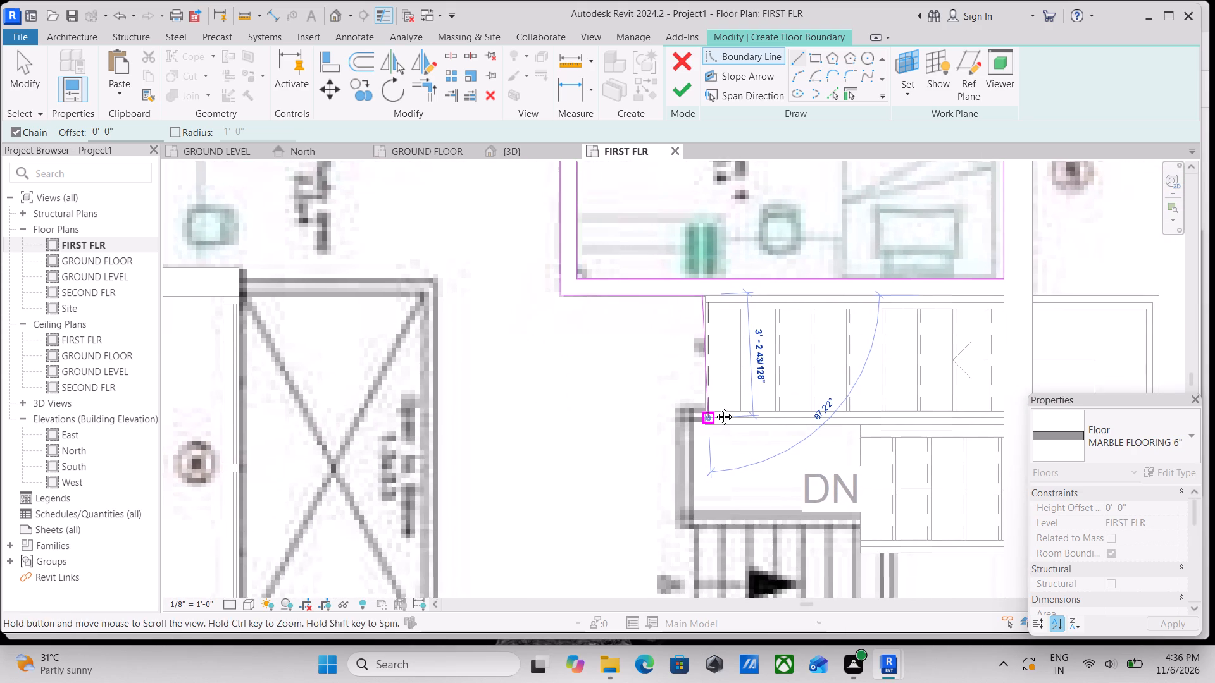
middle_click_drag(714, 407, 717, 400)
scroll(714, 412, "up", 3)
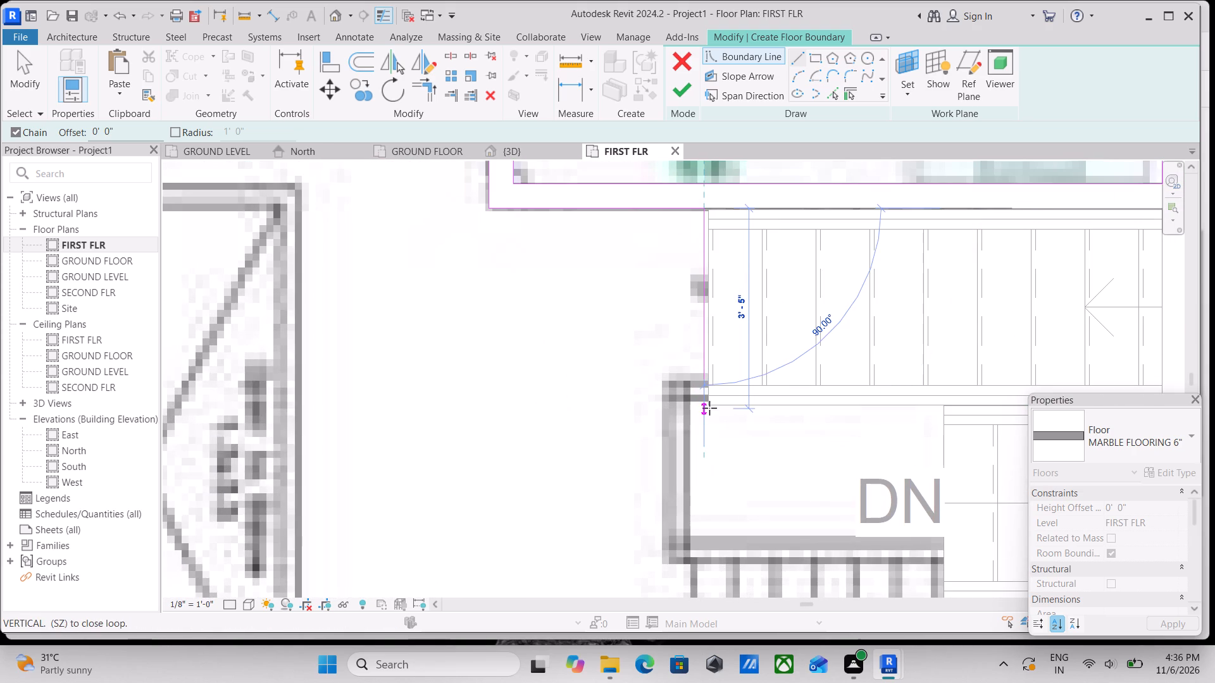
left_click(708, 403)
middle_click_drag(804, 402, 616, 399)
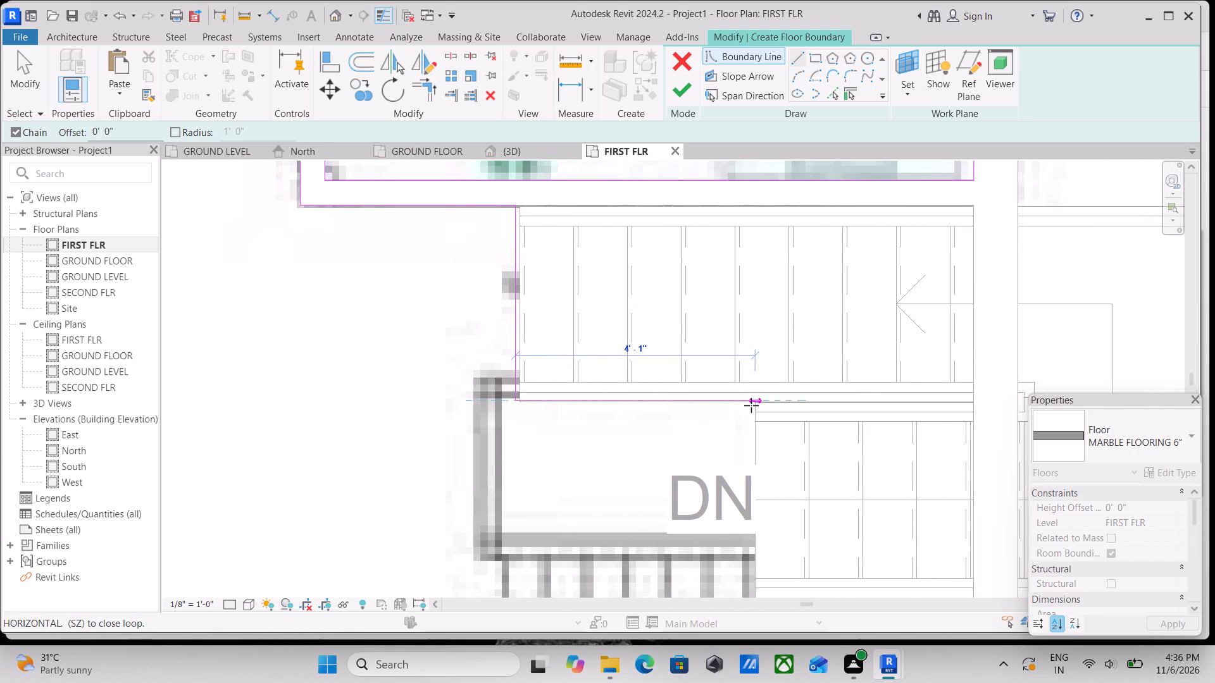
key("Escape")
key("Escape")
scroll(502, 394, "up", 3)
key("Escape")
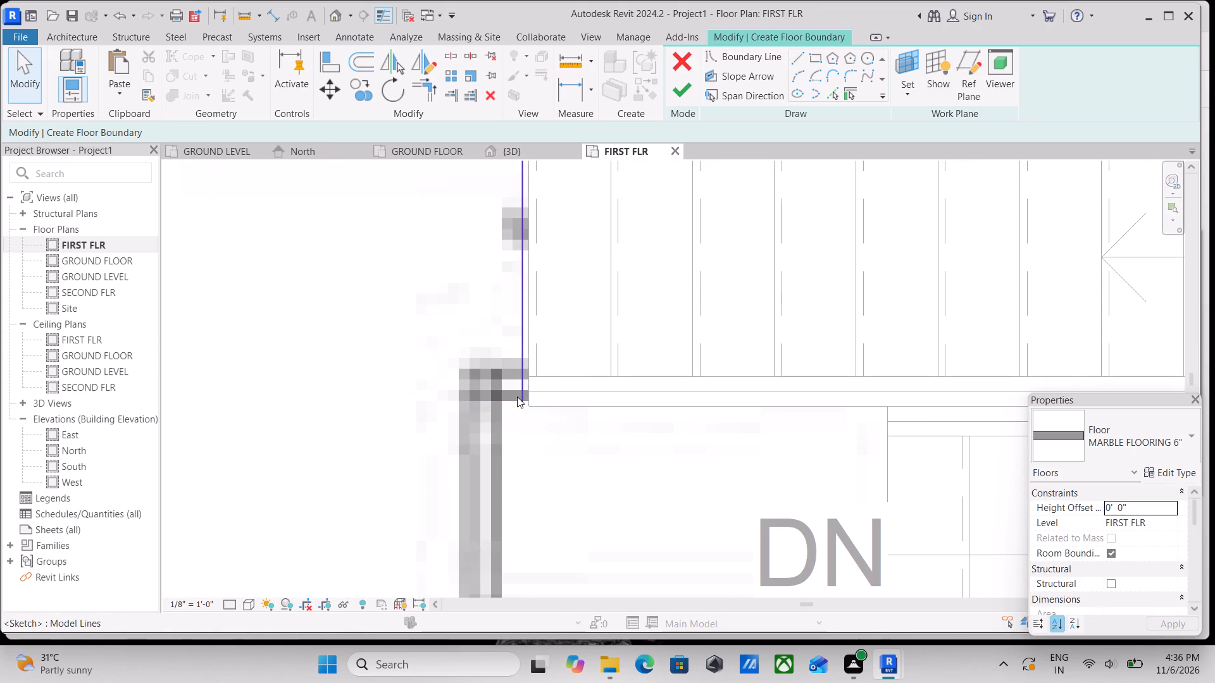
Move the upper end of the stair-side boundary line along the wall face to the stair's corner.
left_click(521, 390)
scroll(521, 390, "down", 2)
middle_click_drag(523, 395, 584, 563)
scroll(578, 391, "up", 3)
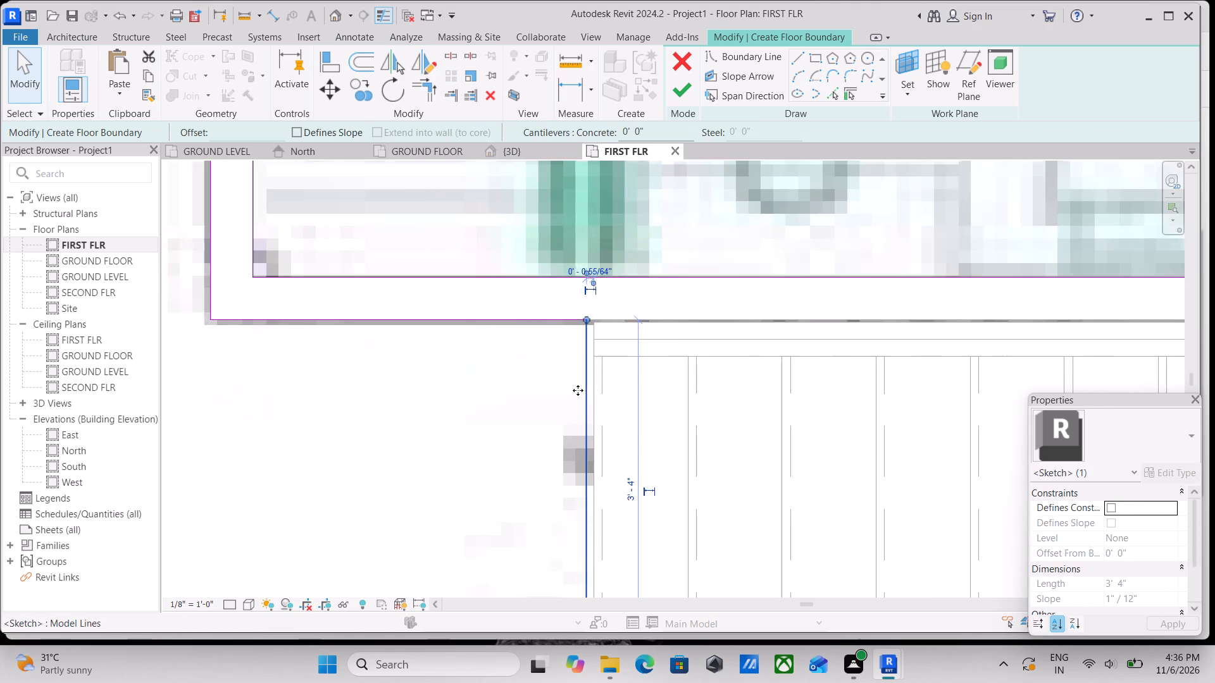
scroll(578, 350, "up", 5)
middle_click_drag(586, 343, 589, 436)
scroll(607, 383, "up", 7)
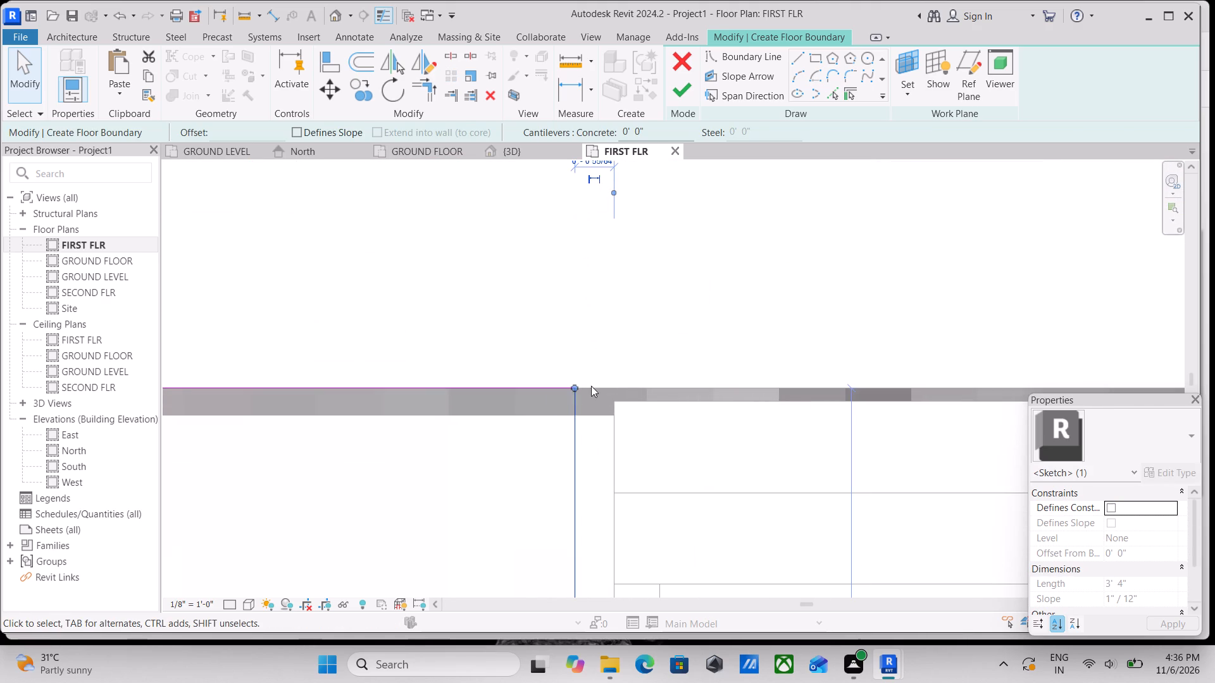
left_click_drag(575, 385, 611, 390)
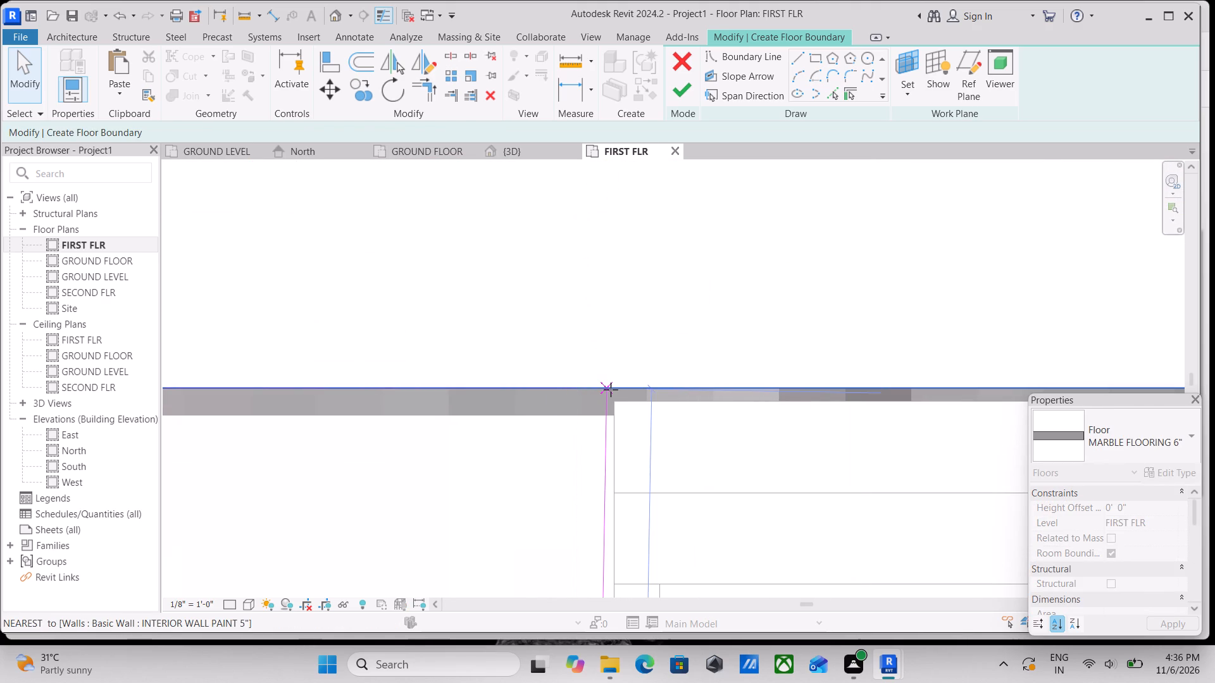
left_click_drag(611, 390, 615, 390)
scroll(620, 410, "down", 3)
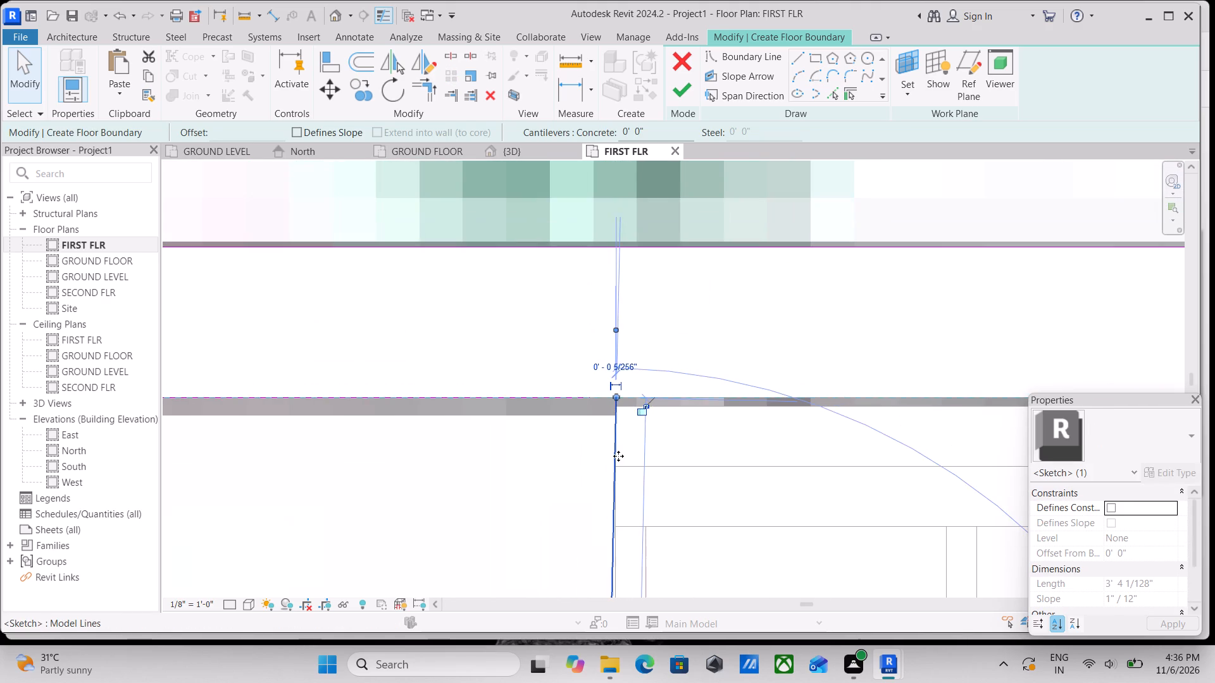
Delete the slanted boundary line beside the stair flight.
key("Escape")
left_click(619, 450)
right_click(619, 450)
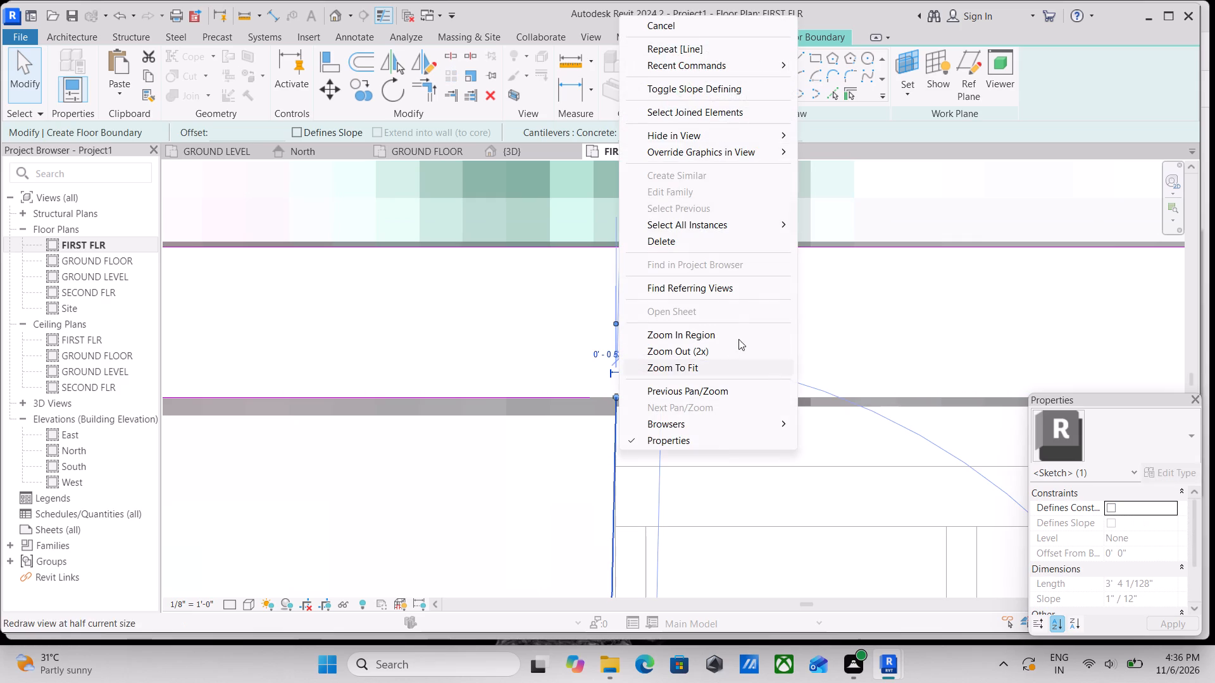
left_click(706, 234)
Extend the boundary line under the bedroom wall along the wall face toward the stair's corner.
middle_click_drag(568, 469, 605, 426)
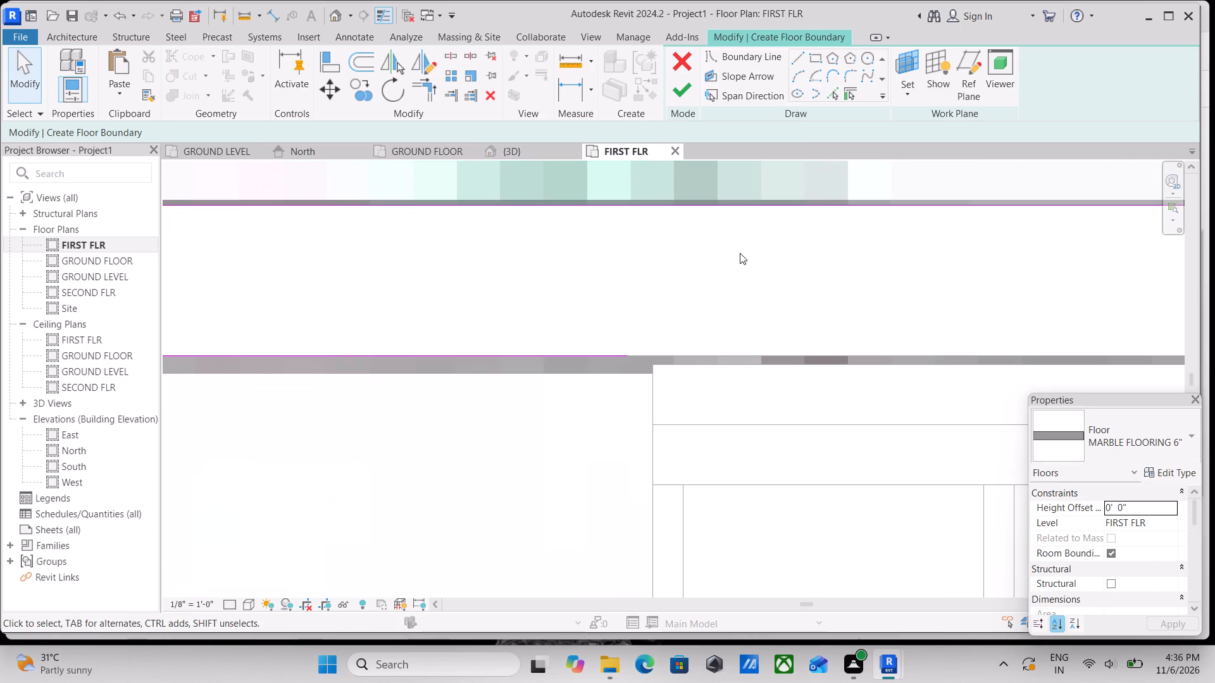
left_click(599, 357)
scroll(627, 360, "up", 4)
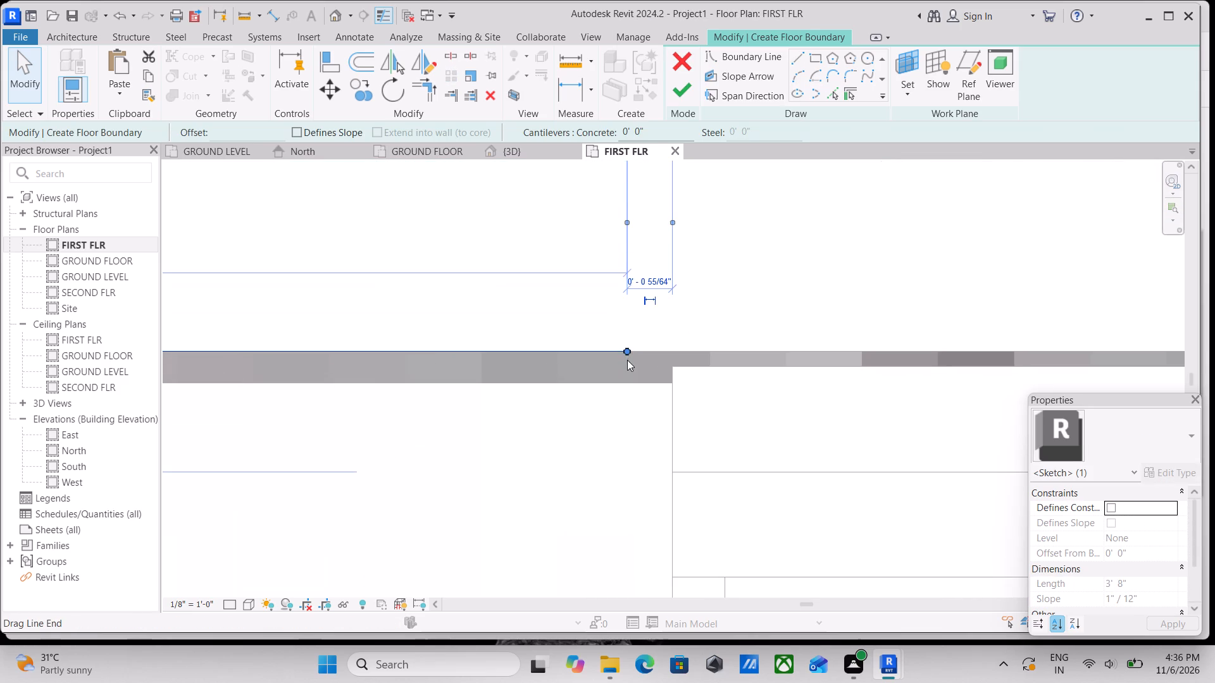
left_click_drag(627, 353, 661, 348)
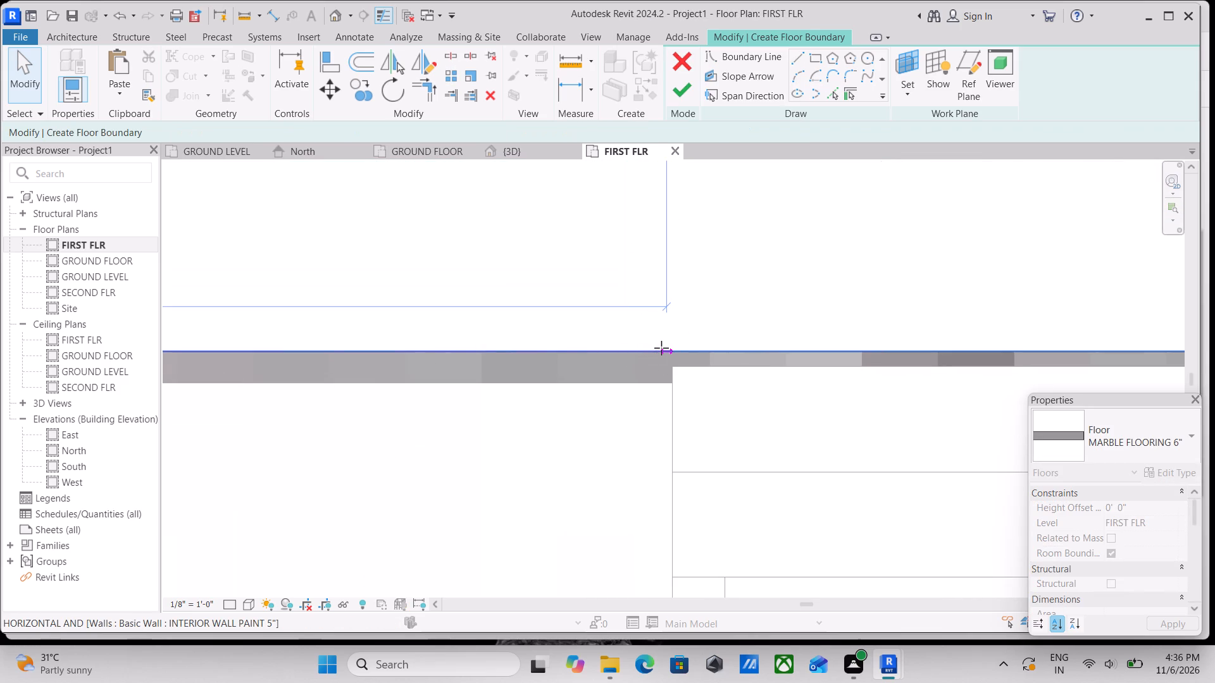
left_click_drag(661, 348, 666, 348)
key("Escape")
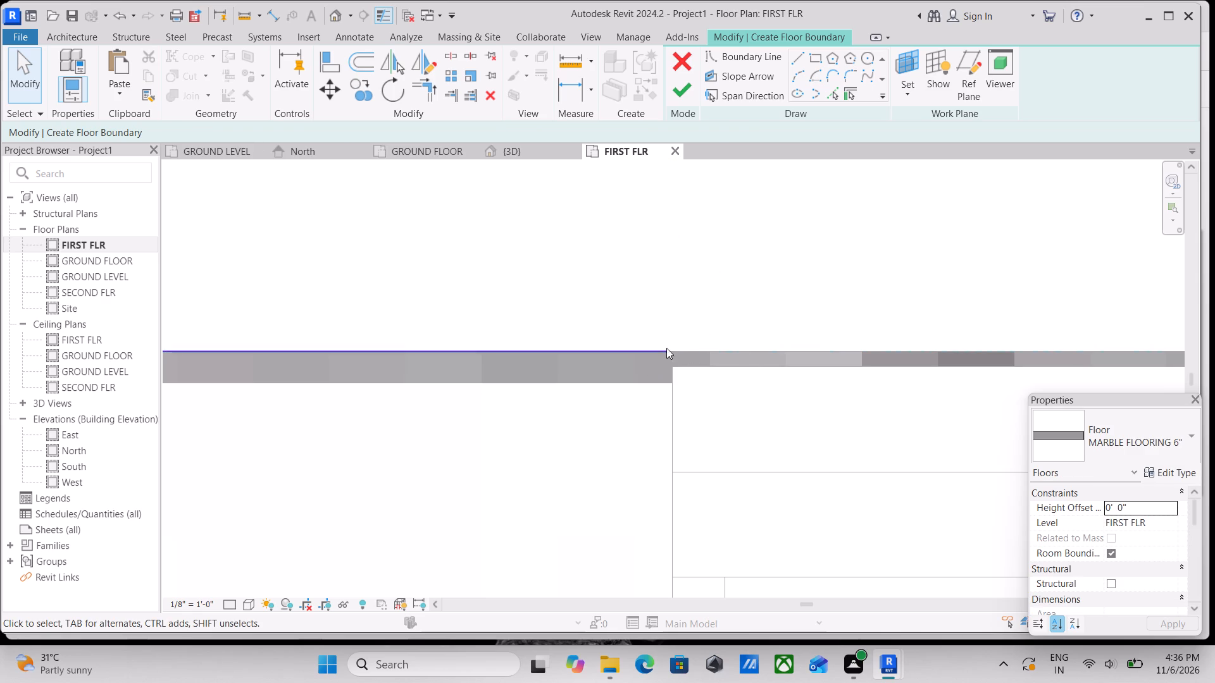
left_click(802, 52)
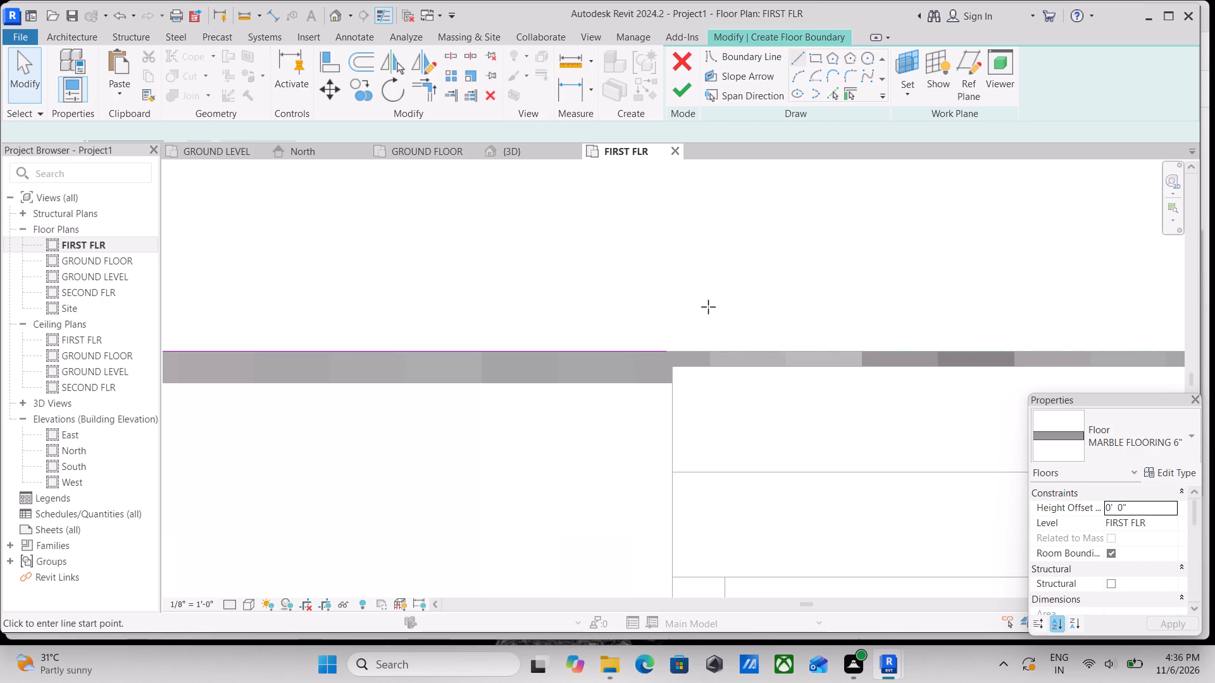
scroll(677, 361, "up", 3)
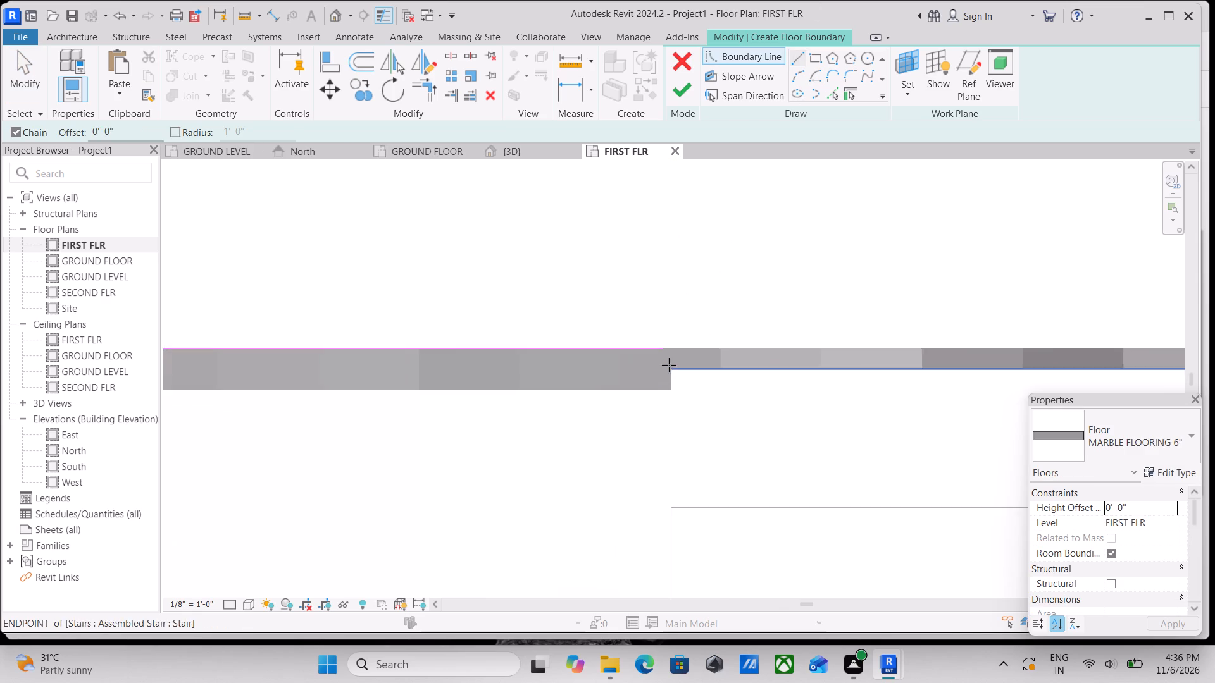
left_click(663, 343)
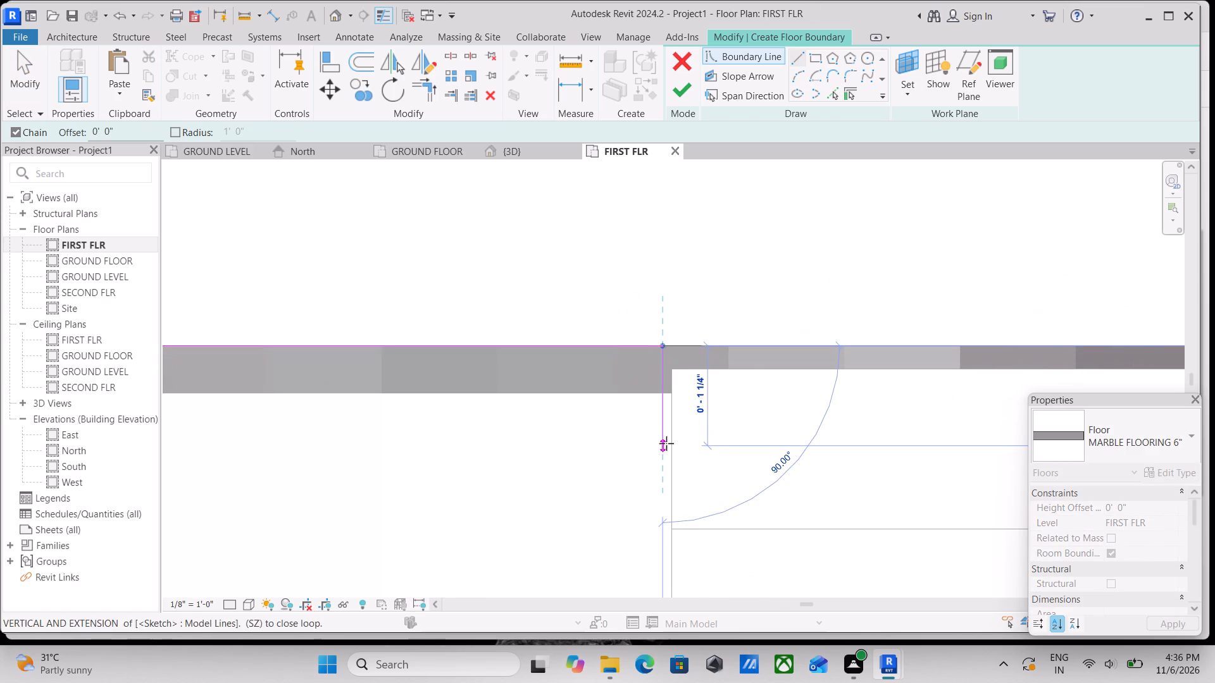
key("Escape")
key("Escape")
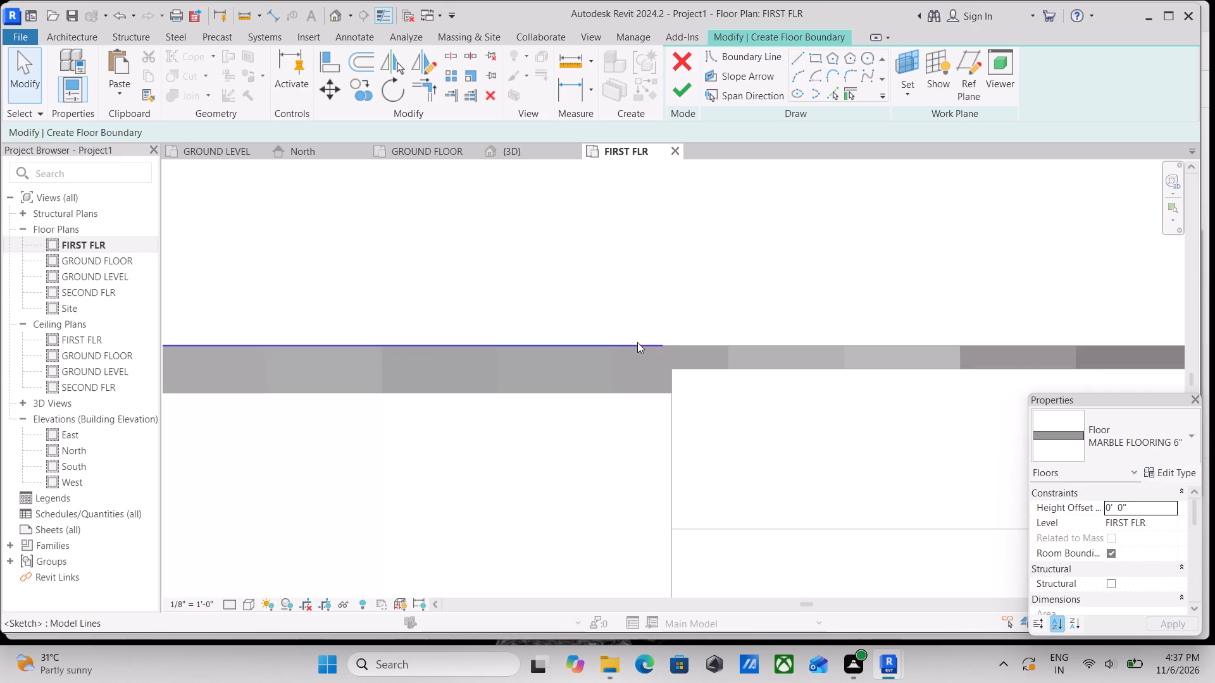
Extend the same boundary line's end the small remaining distance to align with the stair's edge.
left_click(637, 342)
left_click_drag(660, 344, 669, 344)
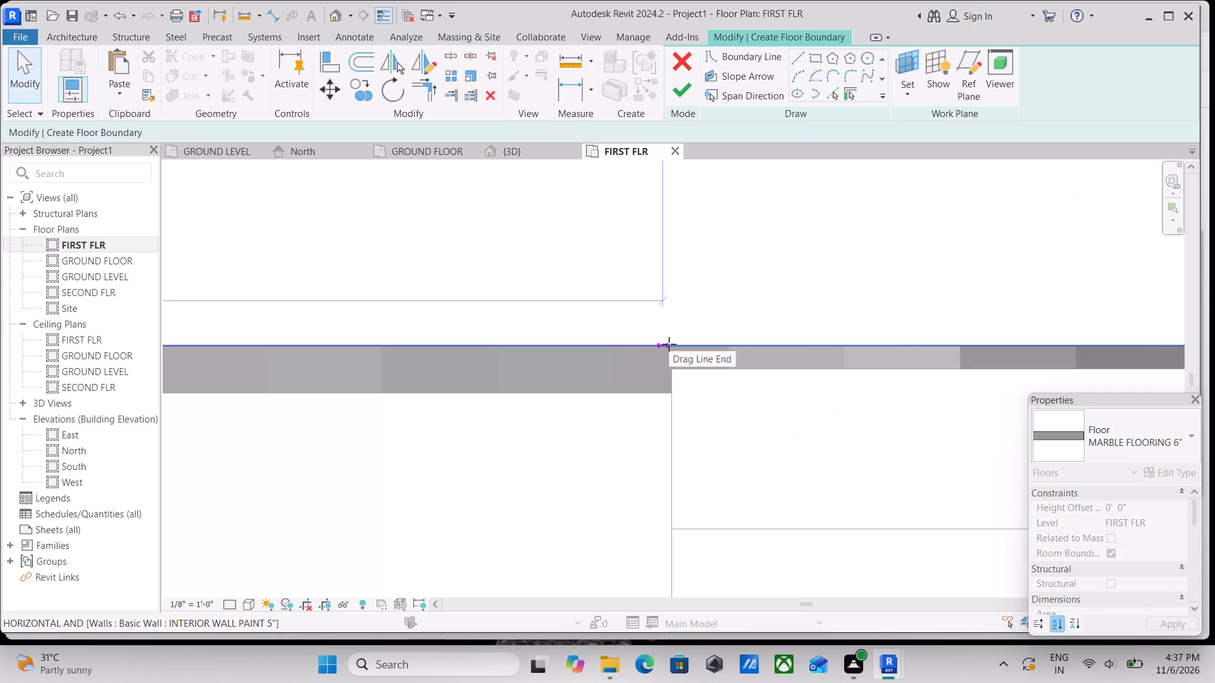
left_click_drag(669, 344, 671, 344)
key("Escape")
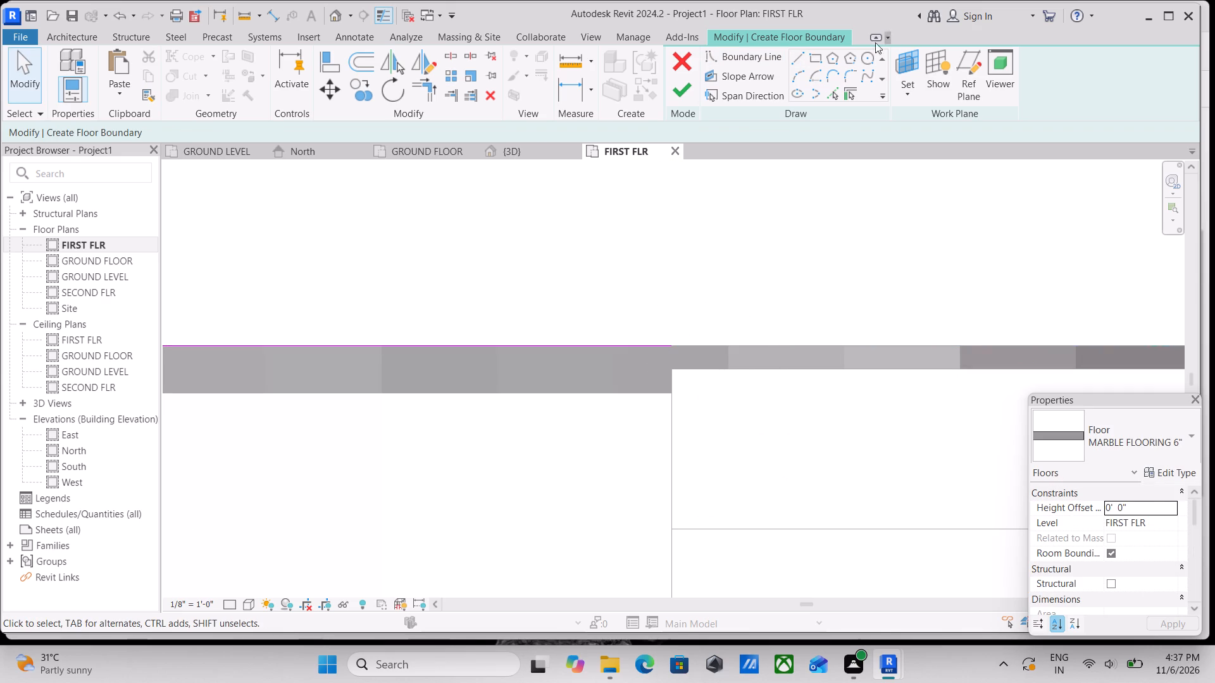
Draw a vertical boundary line about 3'-4" from the extended line's end down the stair flight's edge to its lower corner.
left_click(791, 60)
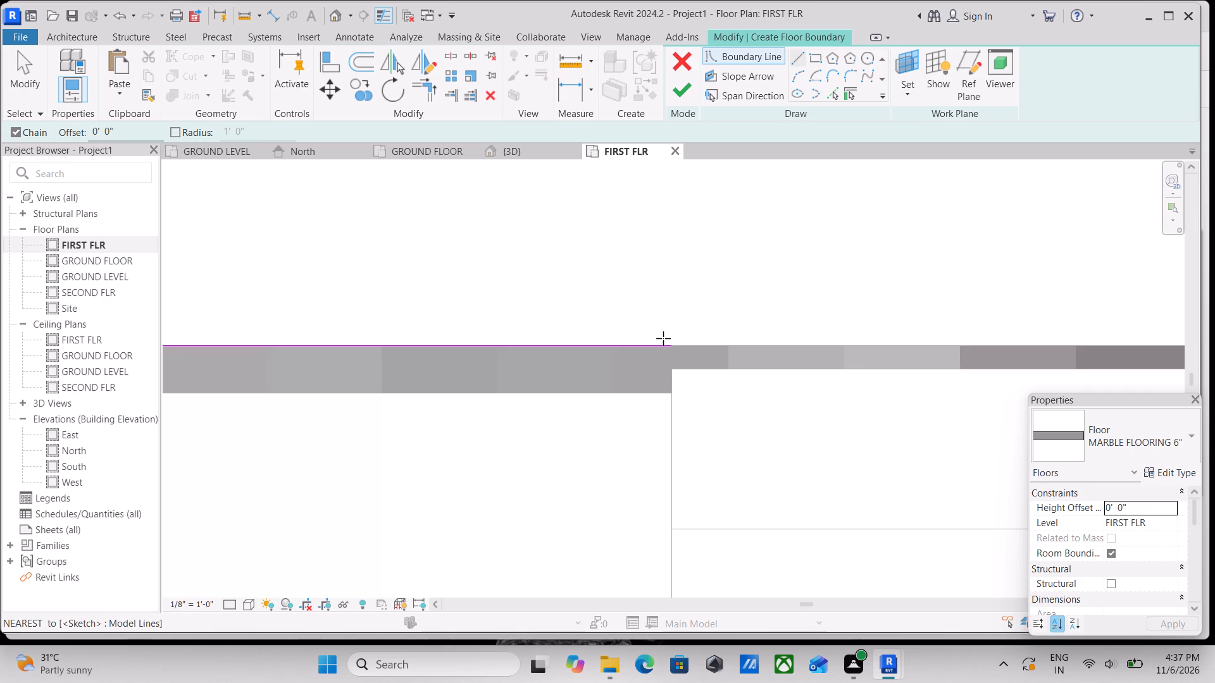
left_click(668, 346)
middle_click_drag(673, 503, 675, 378)
scroll(677, 543, "down", 4)
middle_click_drag(677, 543, 676, 418)
scroll(694, 520, "down", 4)
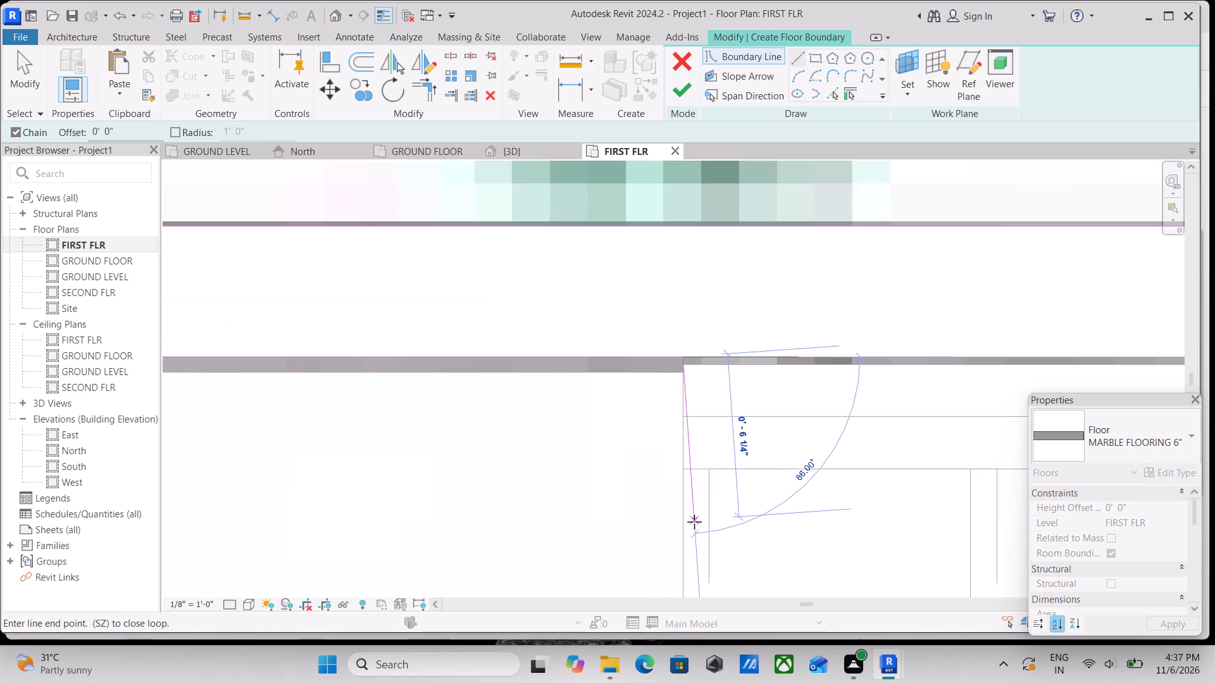
scroll(694, 525, "down", 2)
middle_click_drag(690, 531, 681, 421)
scroll(662, 529, "down", 3)
middle_click_drag(681, 522, 705, 449)
scroll(698, 566, "down", 2)
middle_click_drag(697, 567, 715, 460)
scroll(723, 499, "down", 4)
middle_click_drag(723, 503, 718, 486)
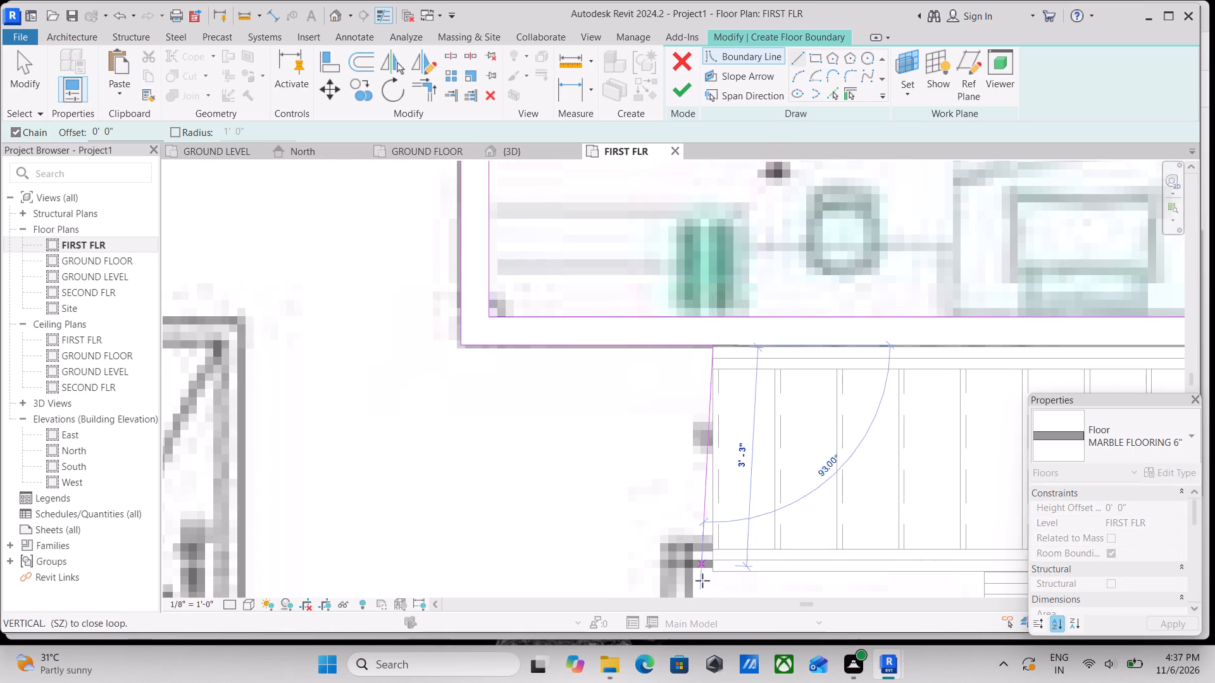
scroll(707, 582, "up", 2)
middle_click_drag(724, 524, 725, 469)
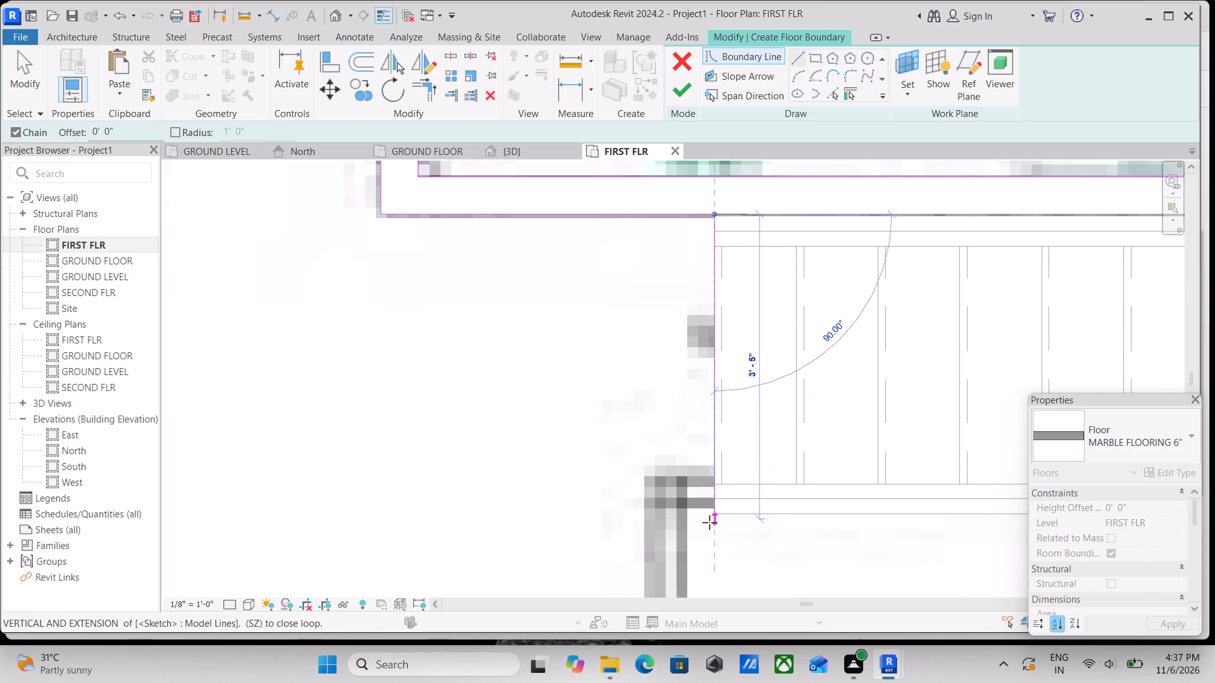
scroll(711, 512, "up", 8)
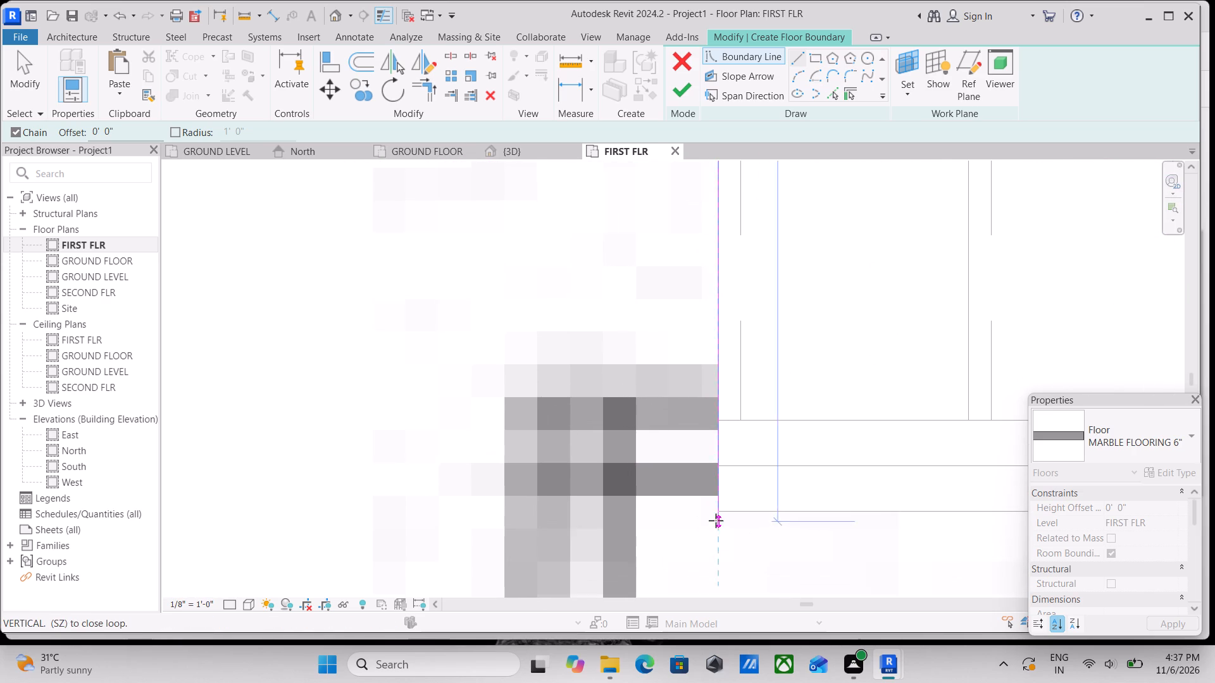
left_click(720, 513)
scroll(772, 505, "down", 1)
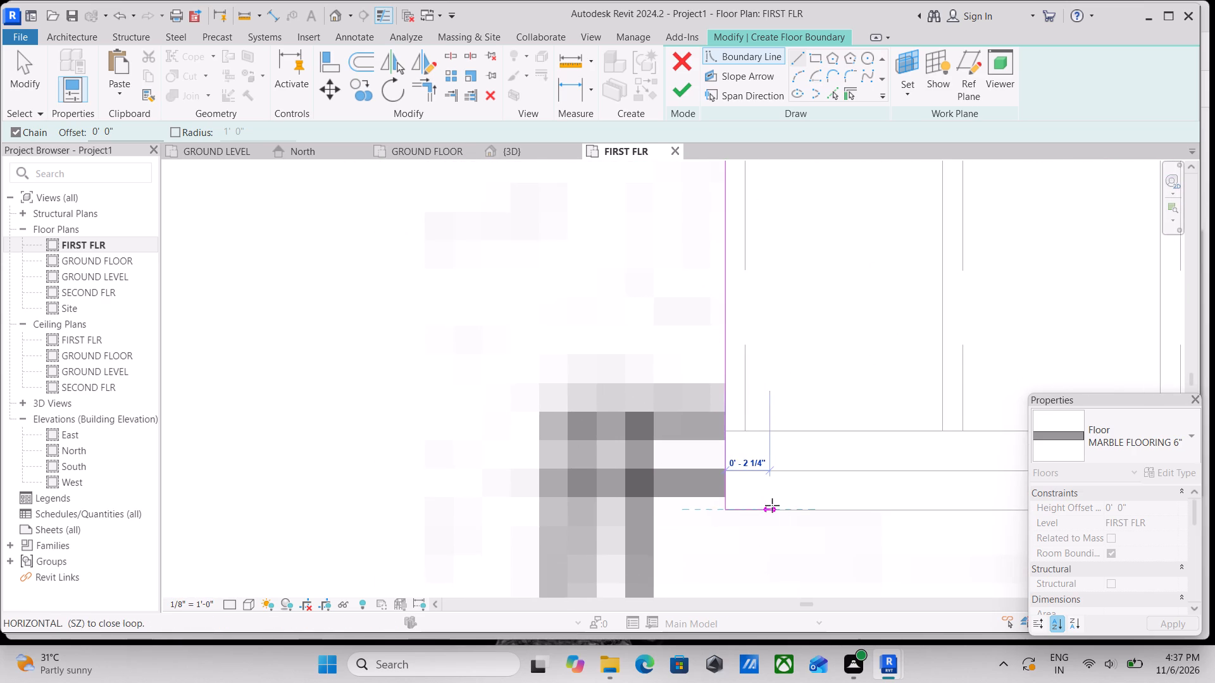
middle_click_drag(772, 505, 654, 488)
scroll(640, 530, "down", 2)
key("Escape")
scroll(676, 528, "down", 3)
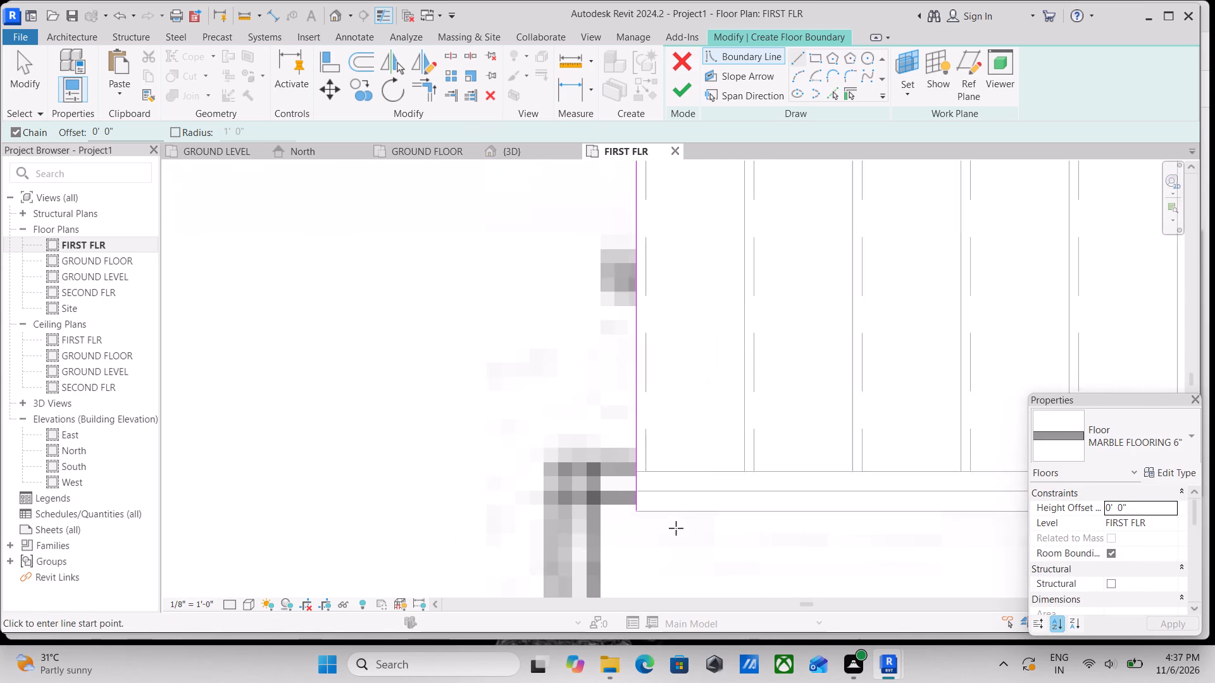
scroll(676, 528, "down", 8)
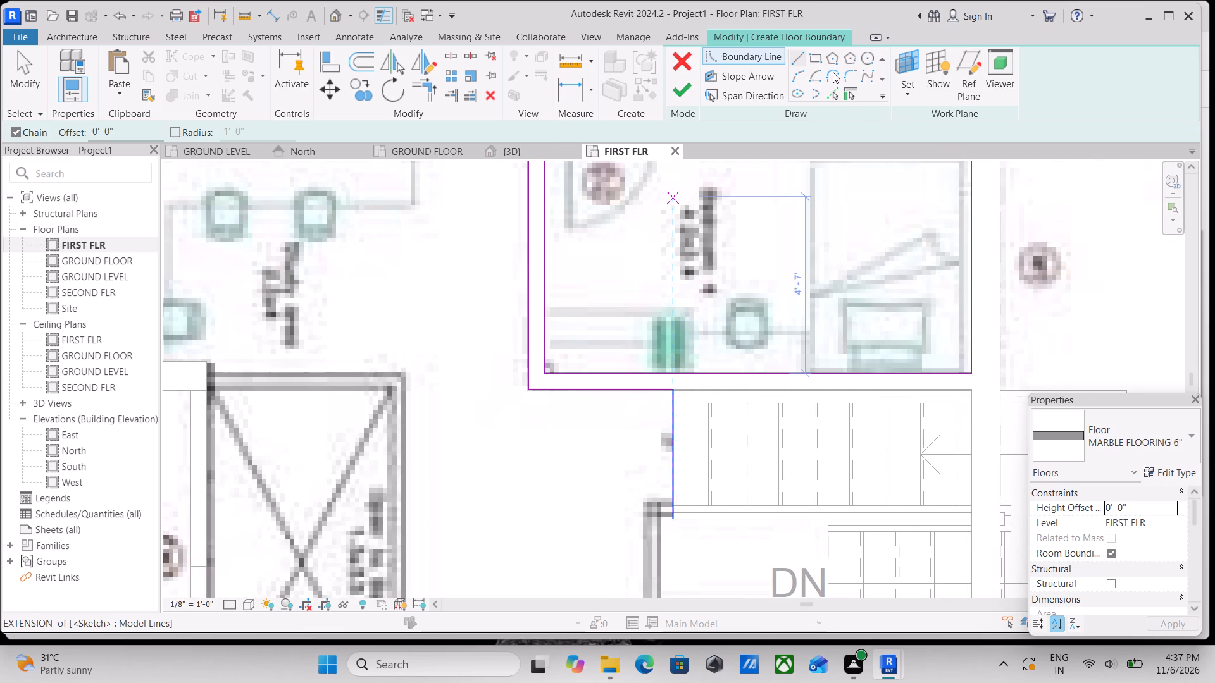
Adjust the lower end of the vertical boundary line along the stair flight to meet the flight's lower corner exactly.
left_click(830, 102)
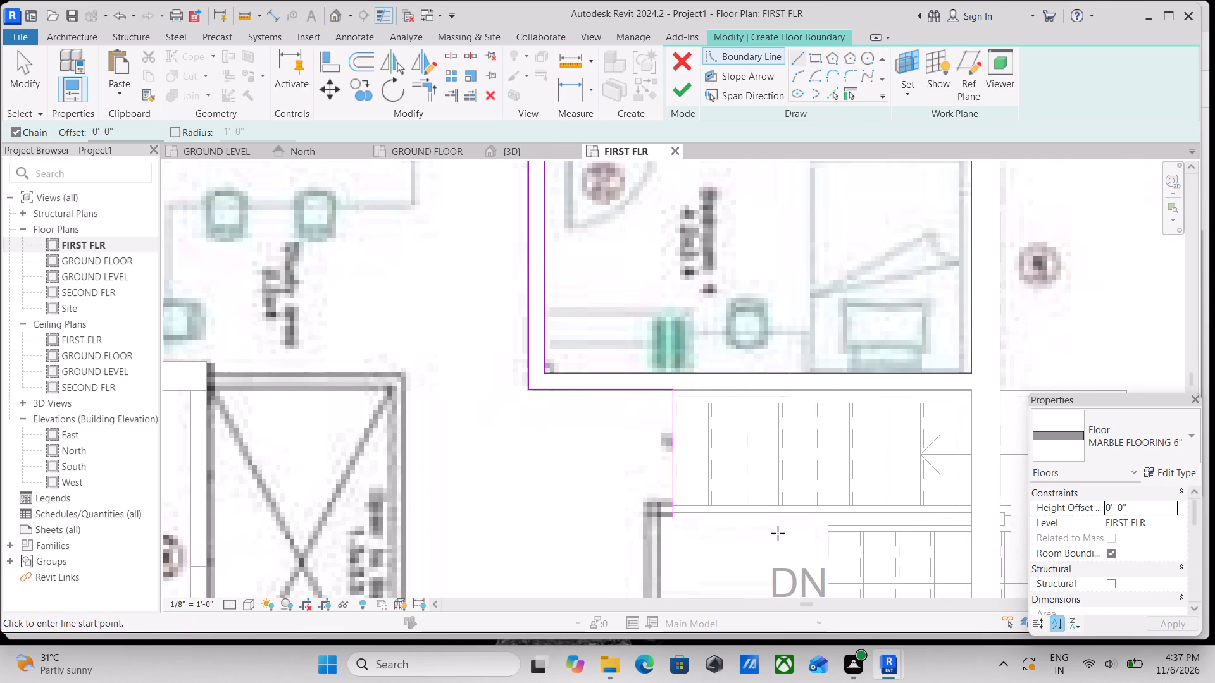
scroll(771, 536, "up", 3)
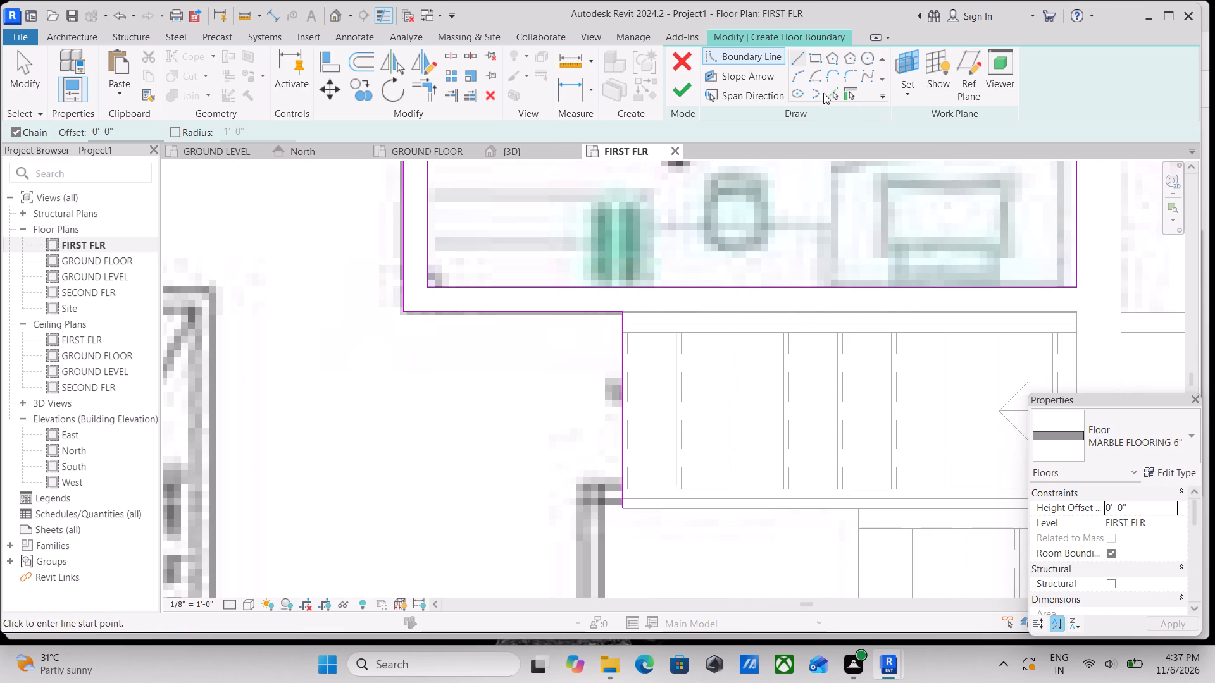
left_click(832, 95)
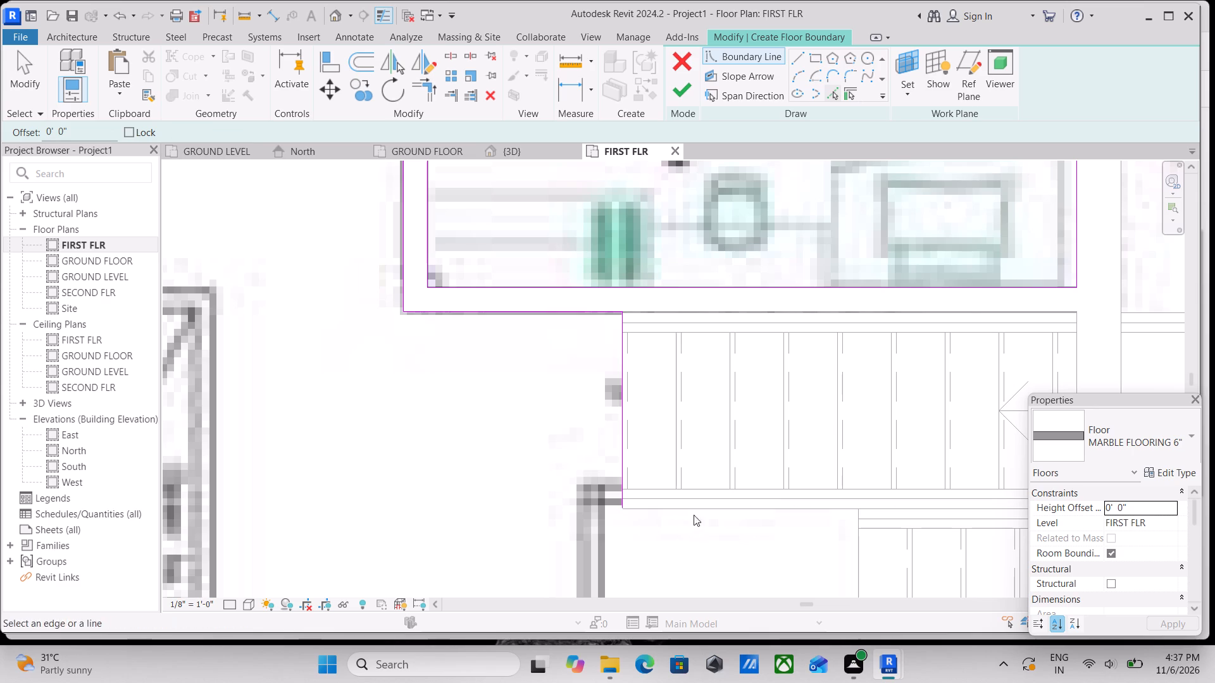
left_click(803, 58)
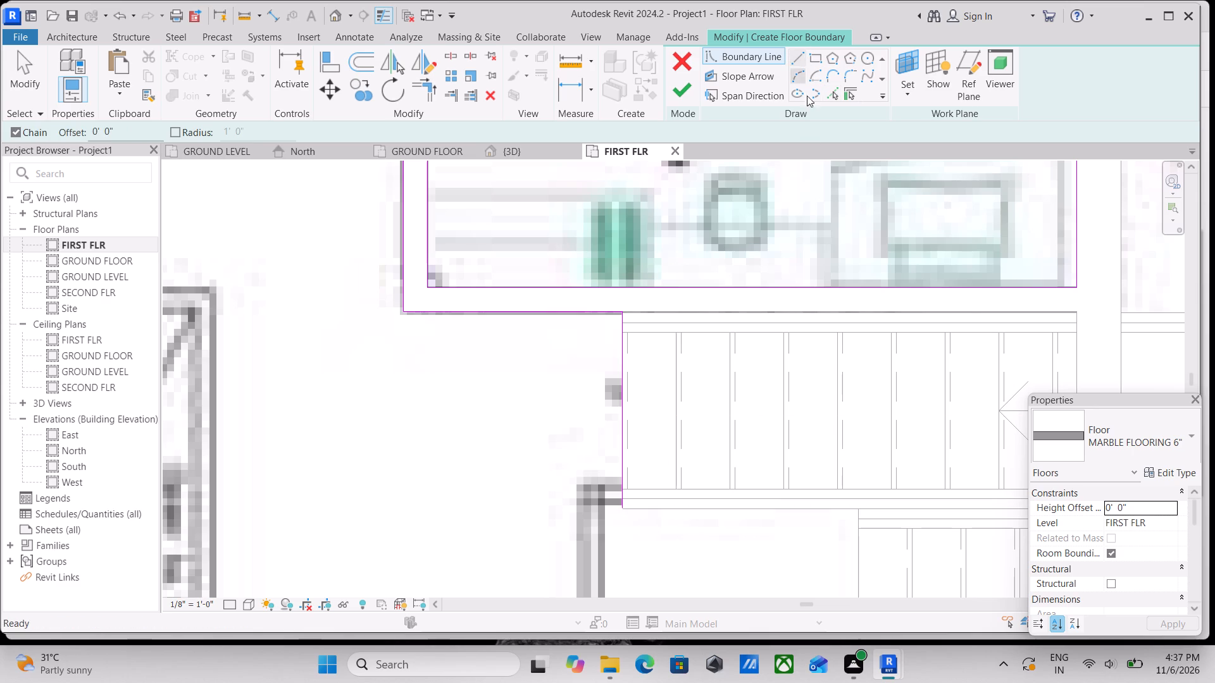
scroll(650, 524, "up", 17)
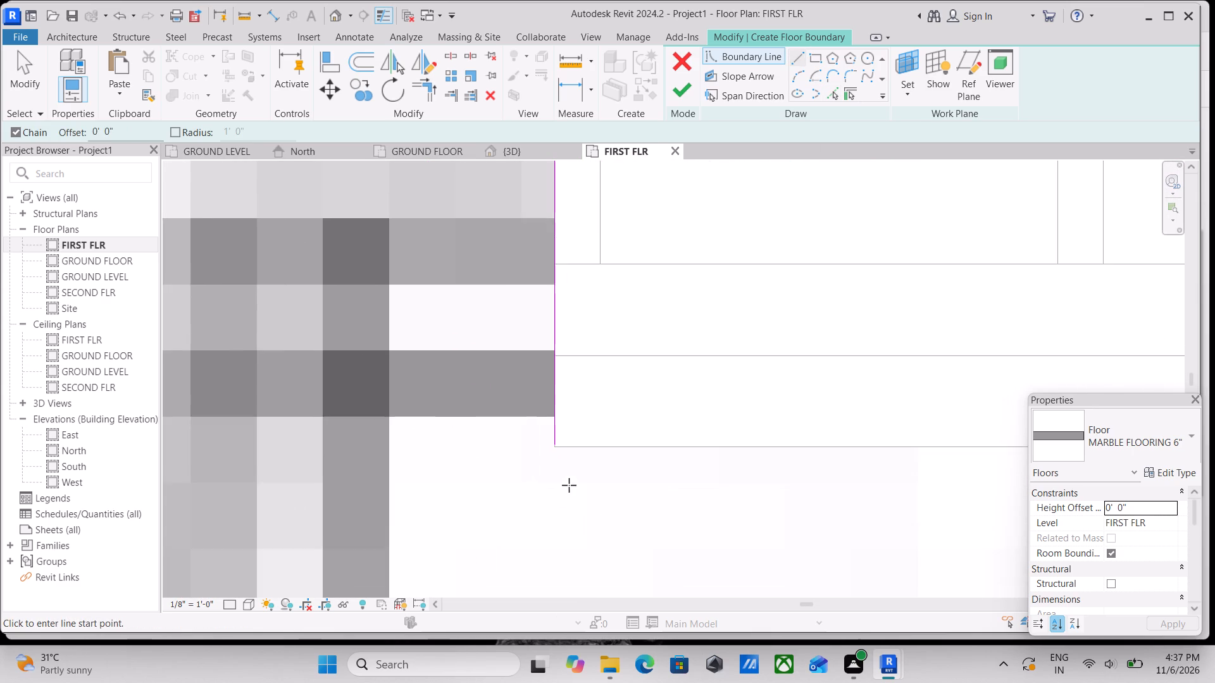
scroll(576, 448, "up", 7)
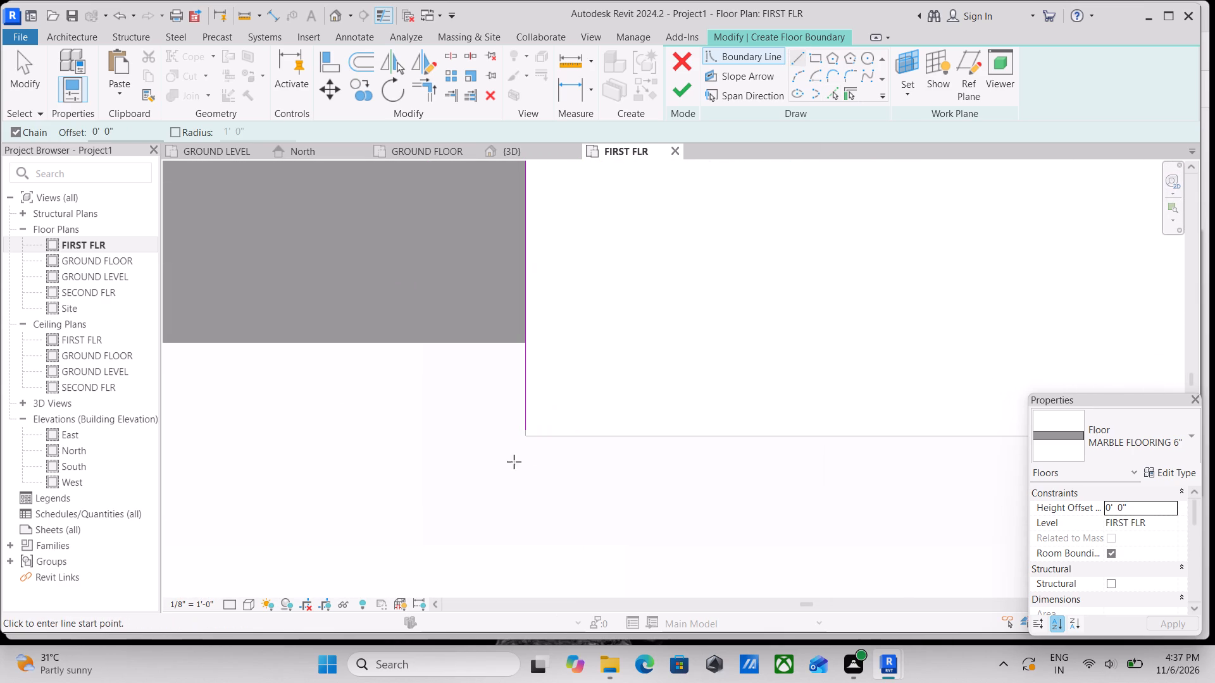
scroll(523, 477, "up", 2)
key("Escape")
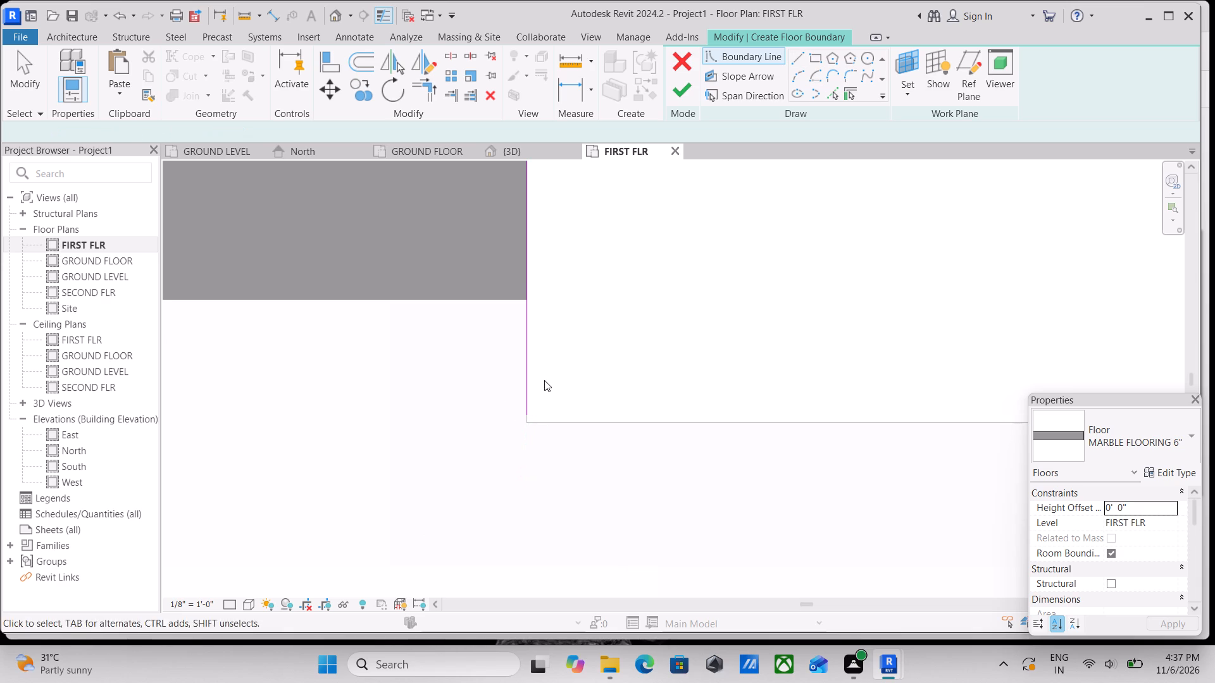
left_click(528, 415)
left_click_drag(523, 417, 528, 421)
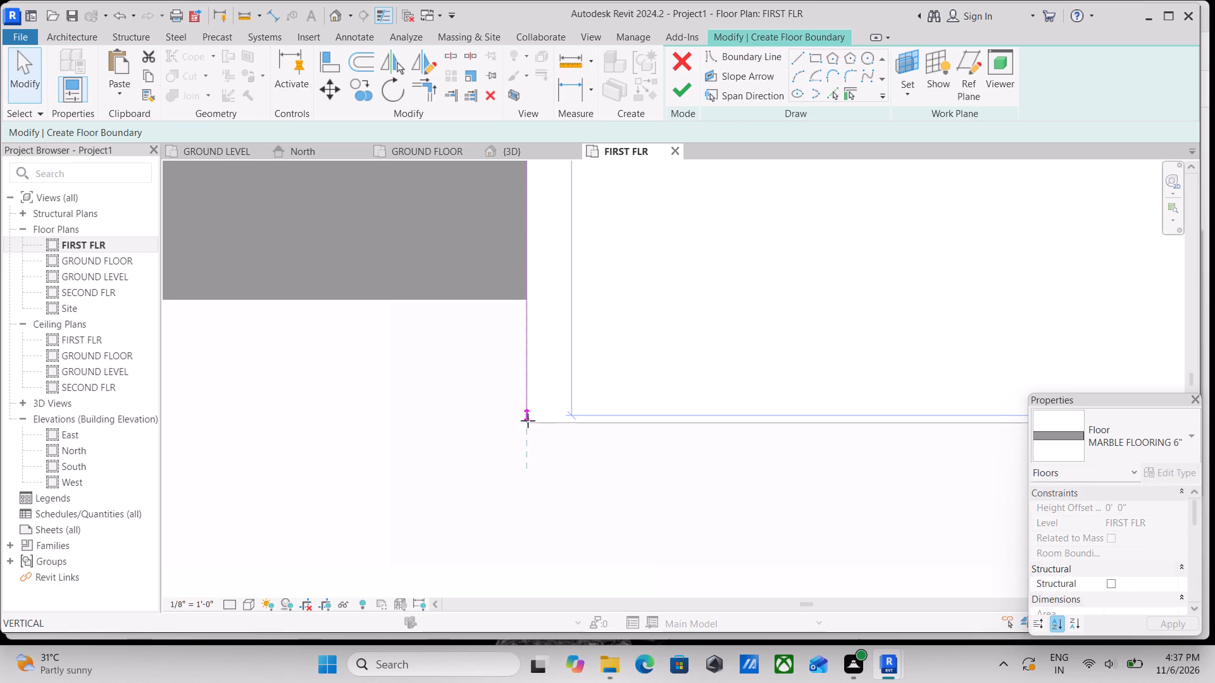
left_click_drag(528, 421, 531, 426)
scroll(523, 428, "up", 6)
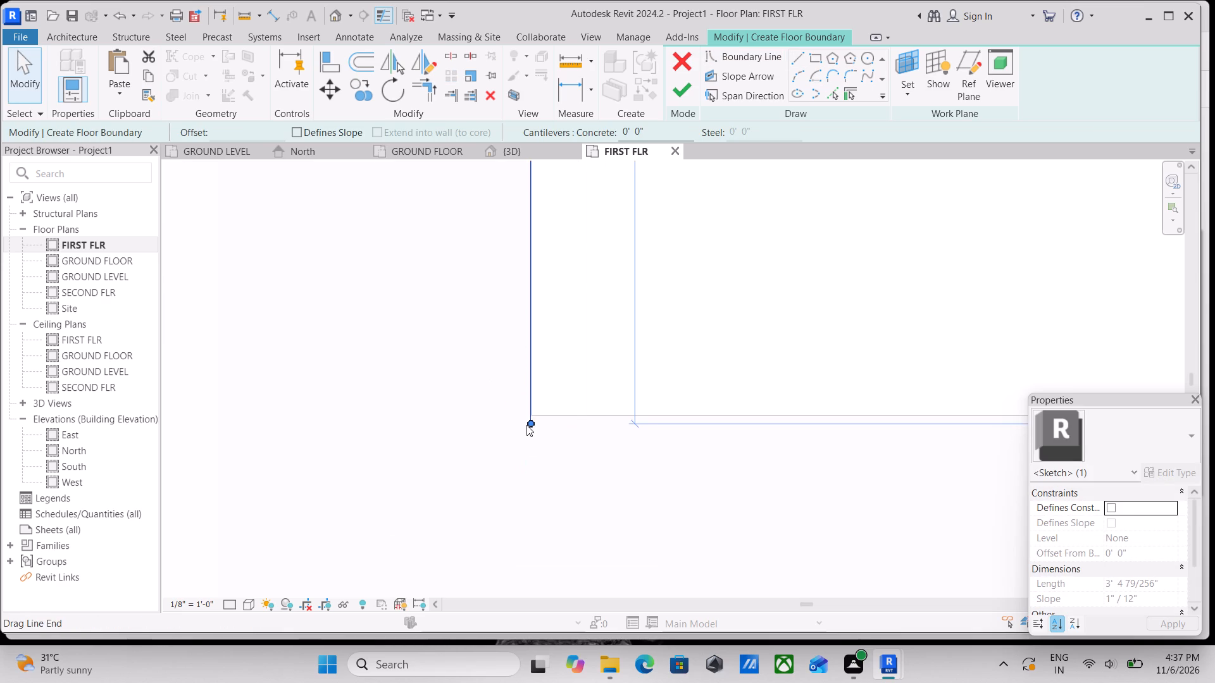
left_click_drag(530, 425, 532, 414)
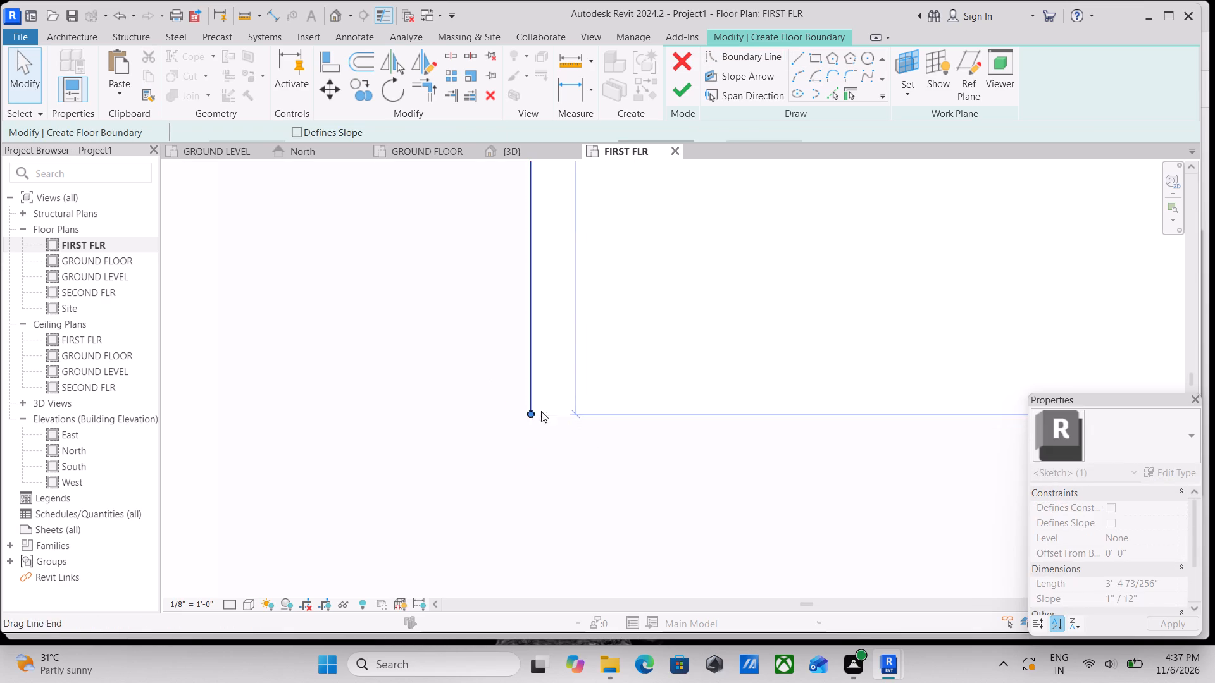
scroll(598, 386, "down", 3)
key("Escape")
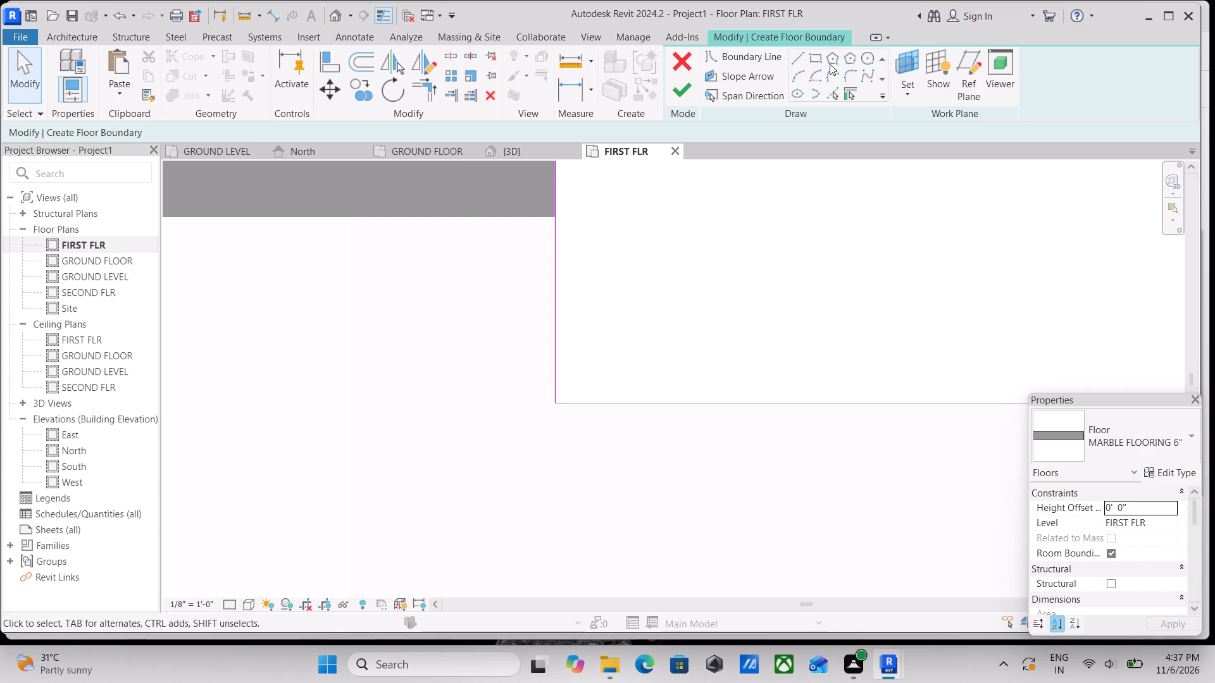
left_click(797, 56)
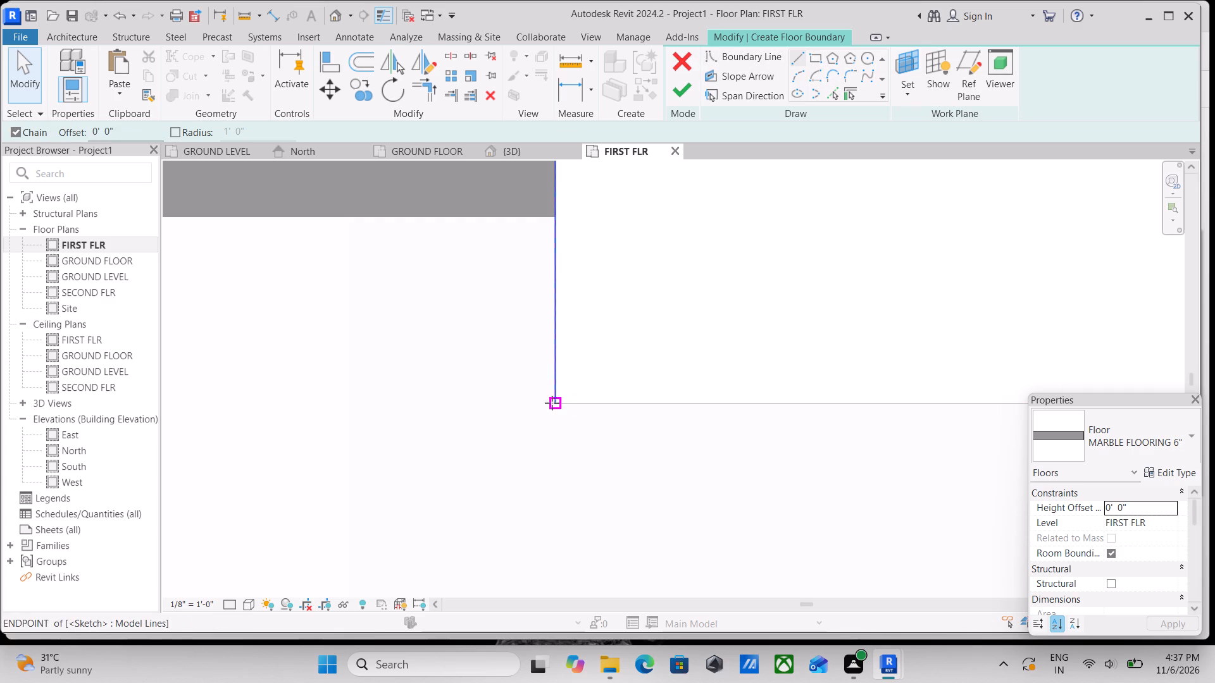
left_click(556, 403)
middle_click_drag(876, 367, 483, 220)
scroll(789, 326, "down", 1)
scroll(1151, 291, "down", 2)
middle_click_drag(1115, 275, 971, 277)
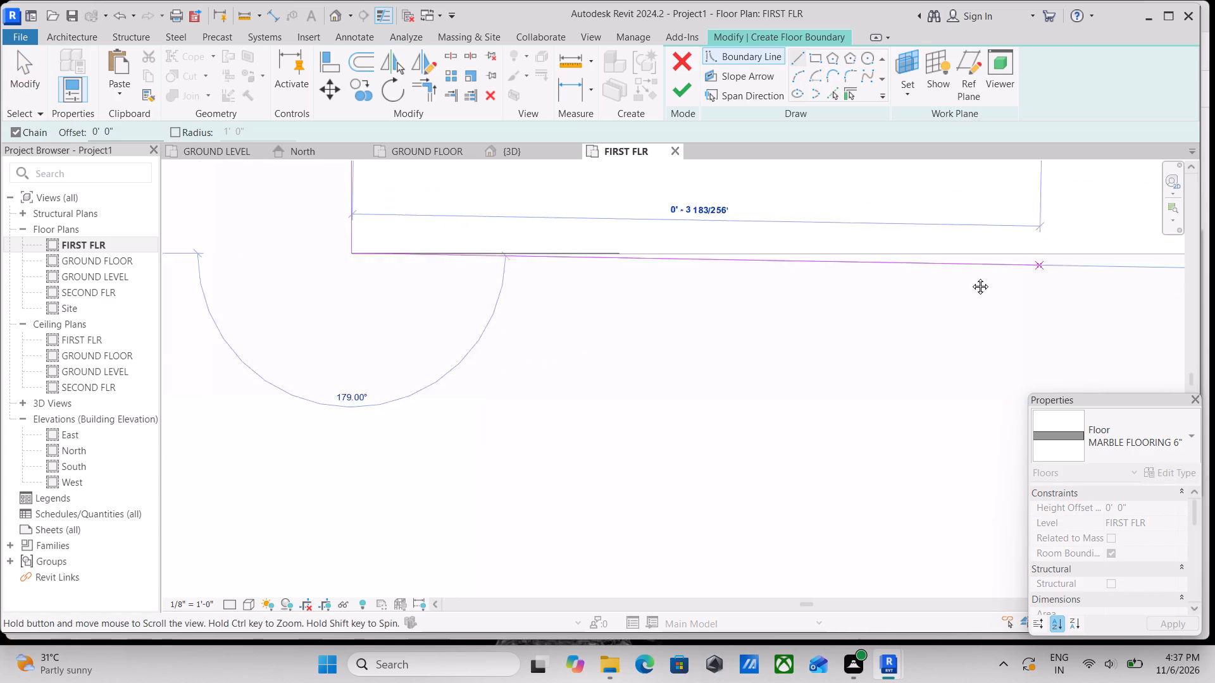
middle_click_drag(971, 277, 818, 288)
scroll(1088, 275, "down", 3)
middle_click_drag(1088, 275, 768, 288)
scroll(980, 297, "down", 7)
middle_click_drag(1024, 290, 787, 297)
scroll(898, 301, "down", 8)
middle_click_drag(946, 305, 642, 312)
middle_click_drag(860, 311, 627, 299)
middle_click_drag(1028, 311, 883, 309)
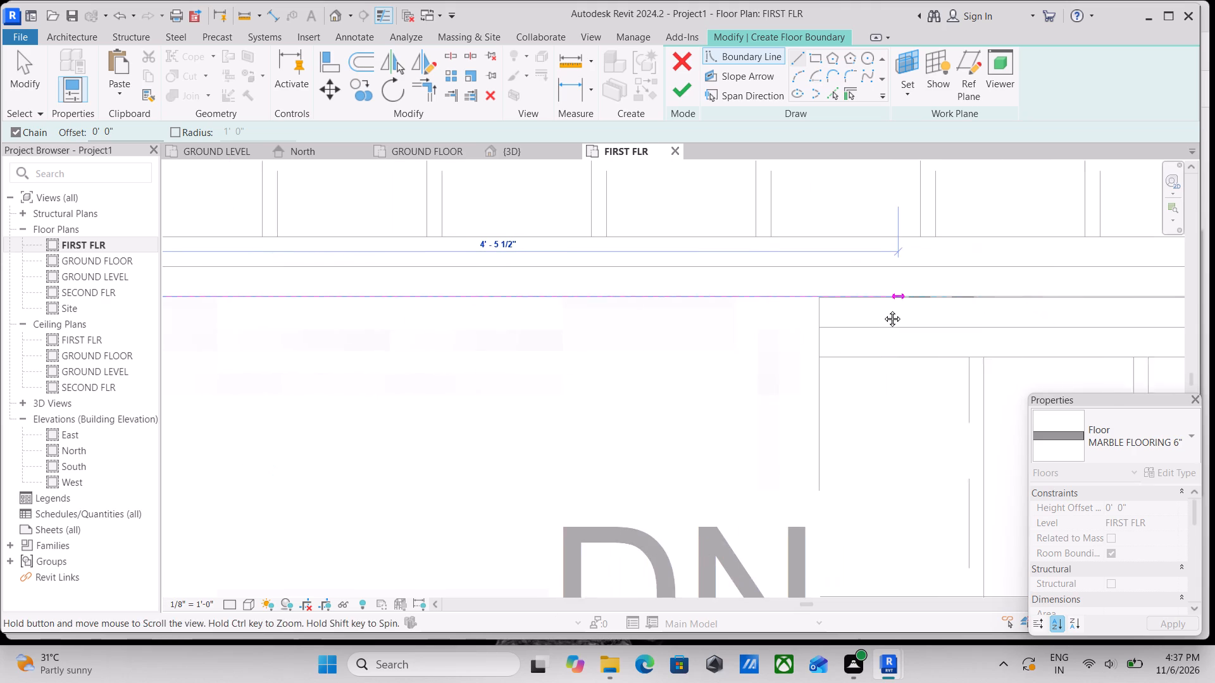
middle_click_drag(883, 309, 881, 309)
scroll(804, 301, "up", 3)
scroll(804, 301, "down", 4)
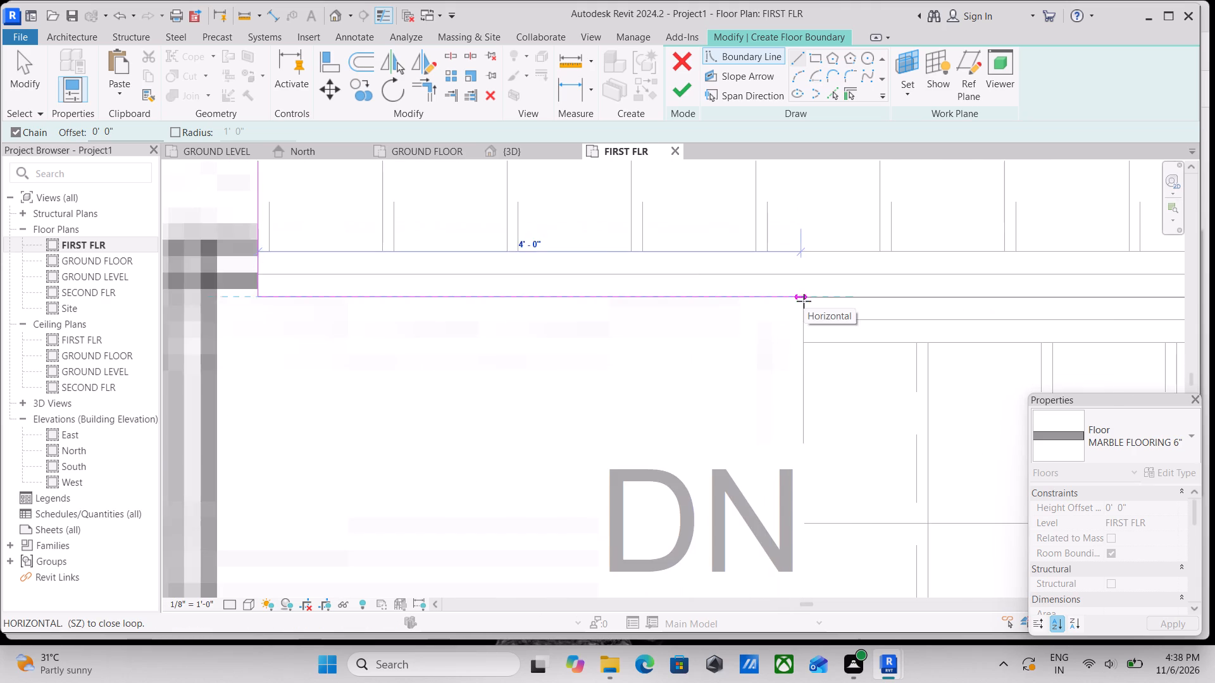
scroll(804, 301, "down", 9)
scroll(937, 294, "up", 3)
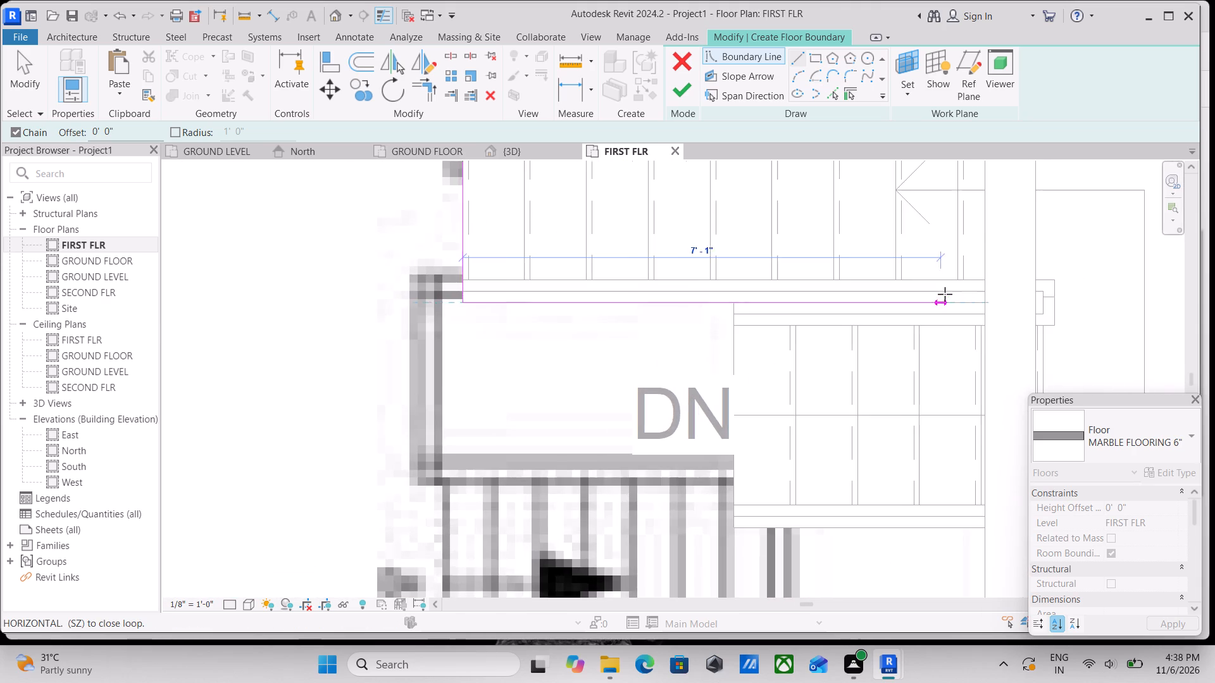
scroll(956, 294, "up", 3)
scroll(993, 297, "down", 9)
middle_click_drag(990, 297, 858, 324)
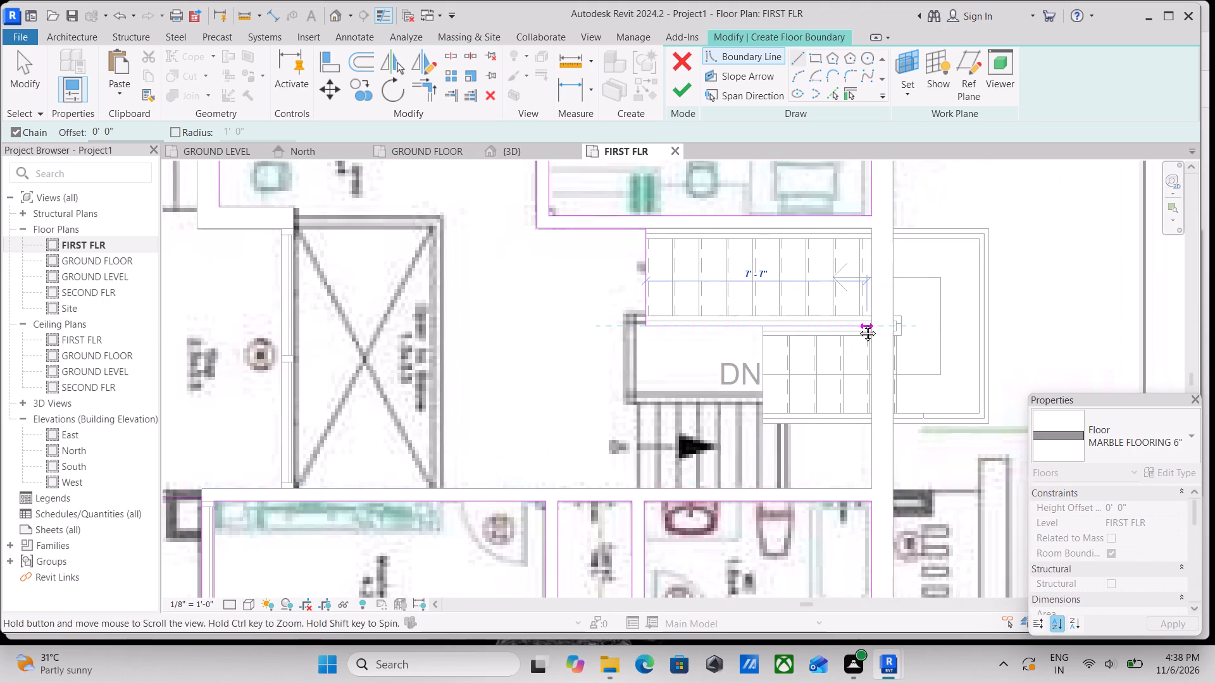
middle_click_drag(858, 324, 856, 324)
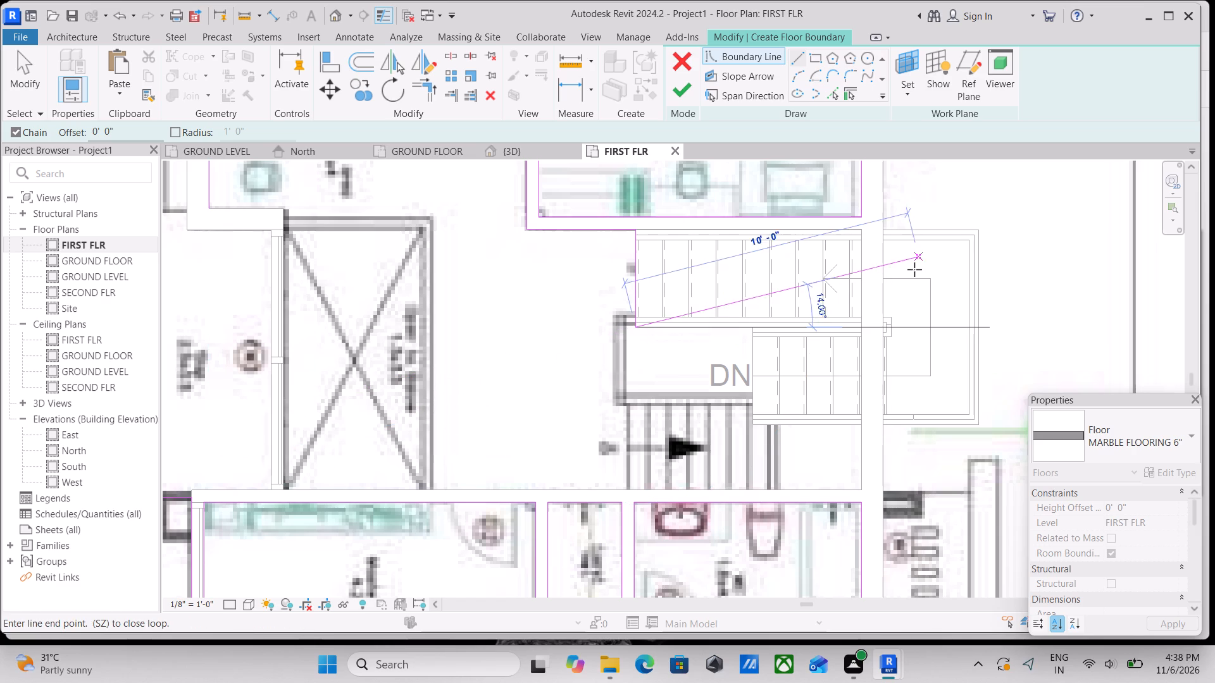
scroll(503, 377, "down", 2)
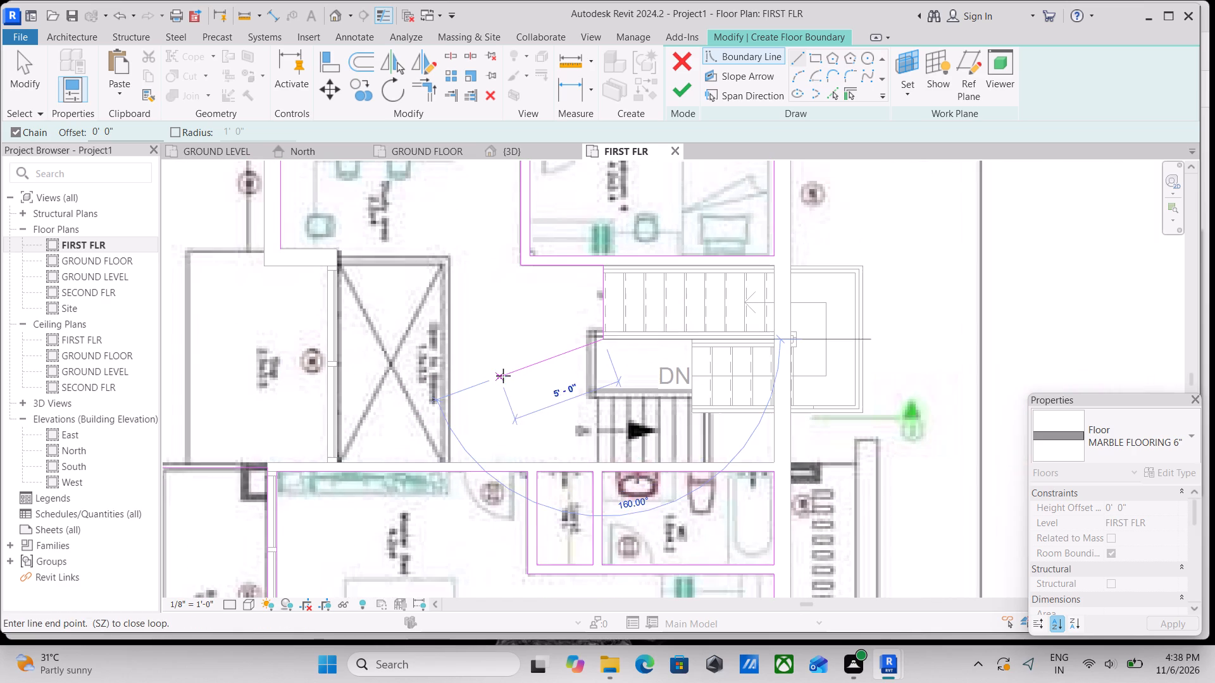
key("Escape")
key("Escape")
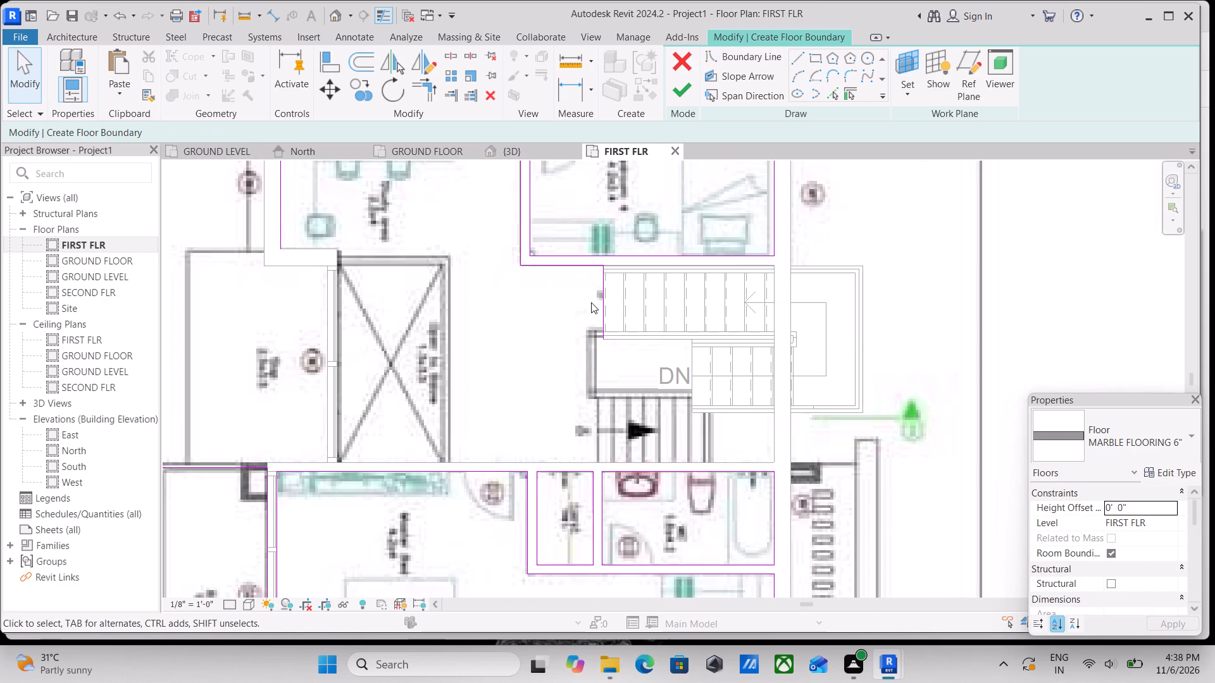
Delete the vertical boundary line along the stair flight's edge.
left_click(605, 300)
right_click(605, 300)
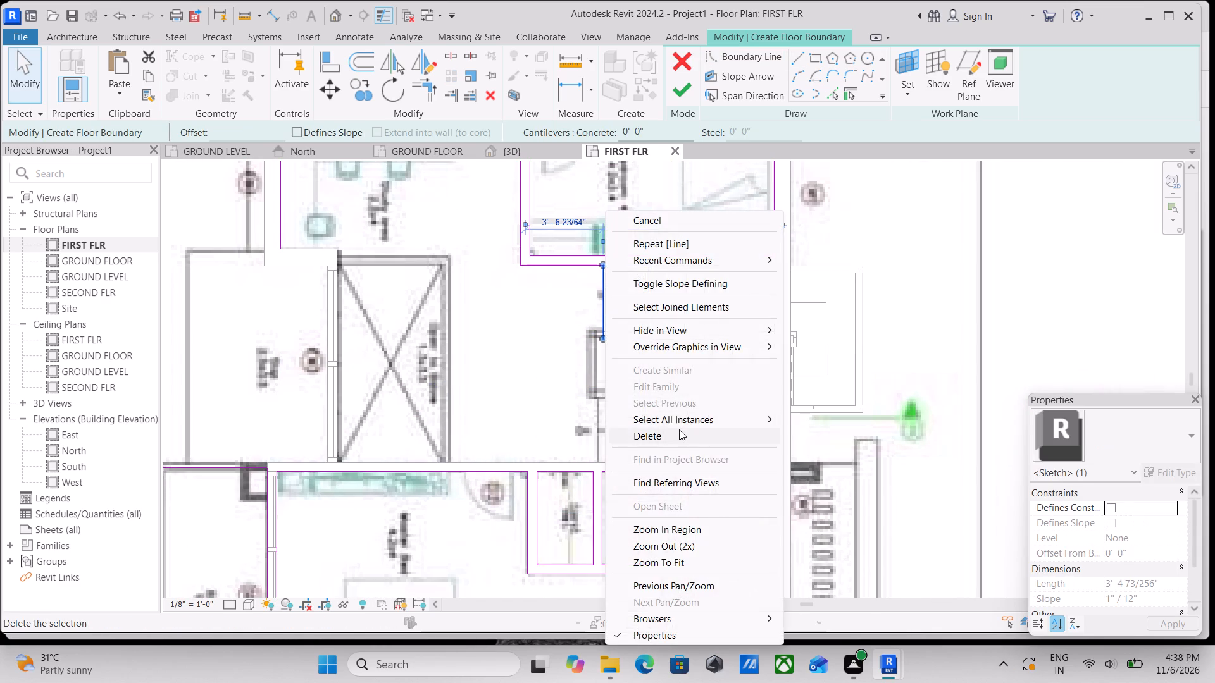
left_click(679, 429)
Delete the study area's boundary lines along the outer wall and along the wall shared with the bathroom.
scroll(571, 302, "down", 2)
middle_click_drag(571, 302, 785, 347)
middle_click_drag(617, 218, 697, 283)
scroll(692, 290, "up", 3)
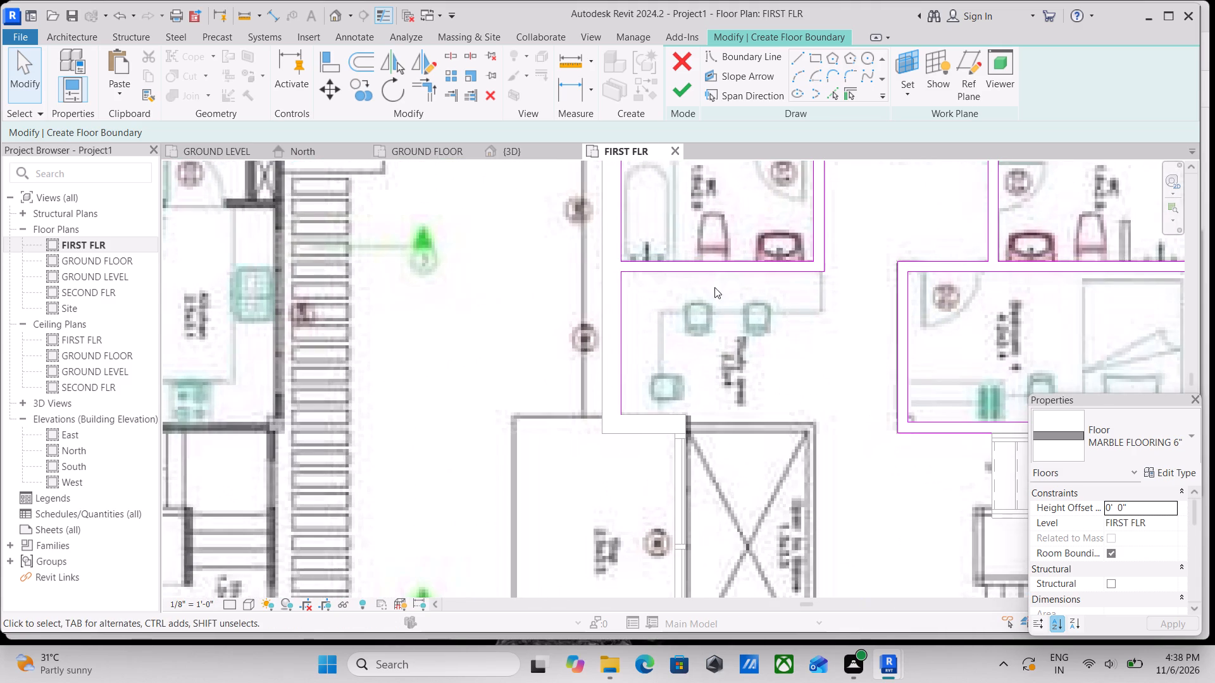
left_click(619, 363)
right_click(618, 362)
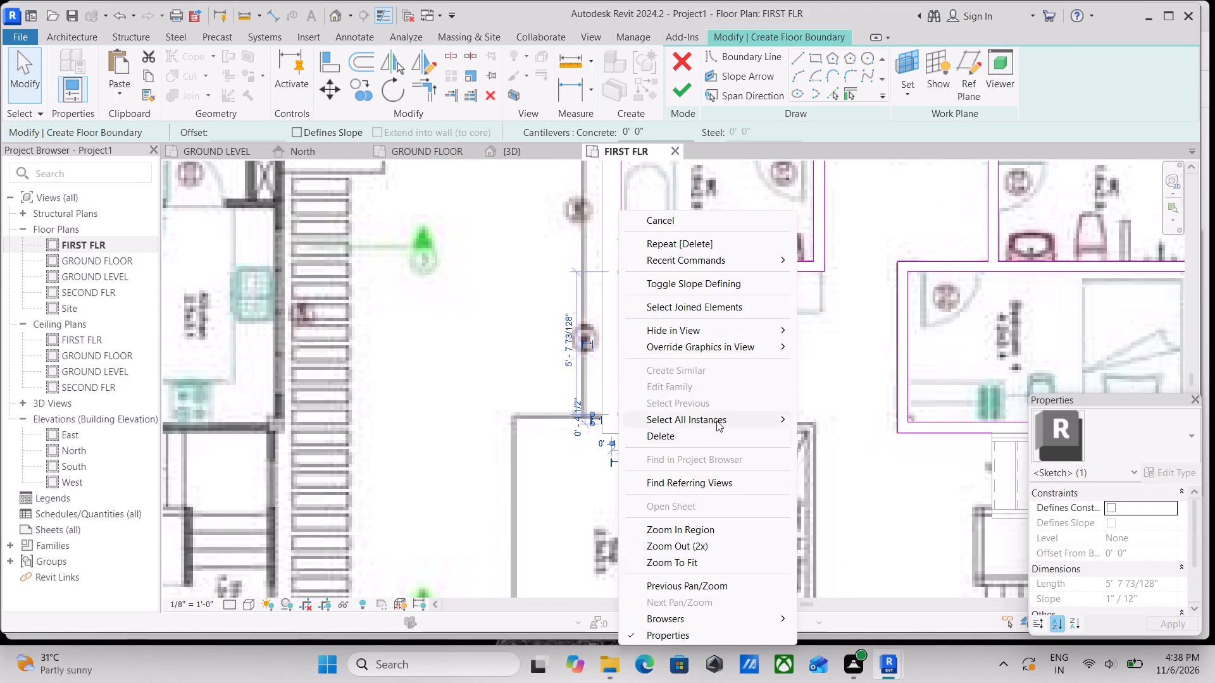
left_click(712, 441)
middle_click_drag(714, 311, 735, 395)
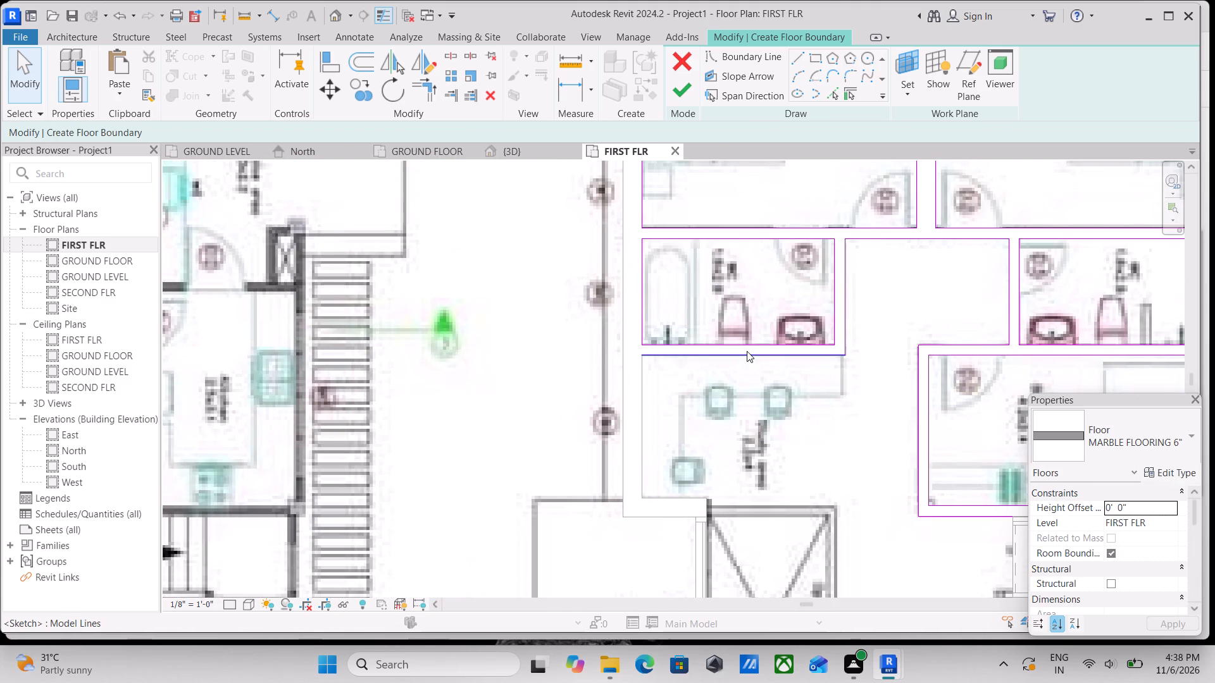
left_click(747, 351)
right_click(747, 351)
left_click(825, 436)
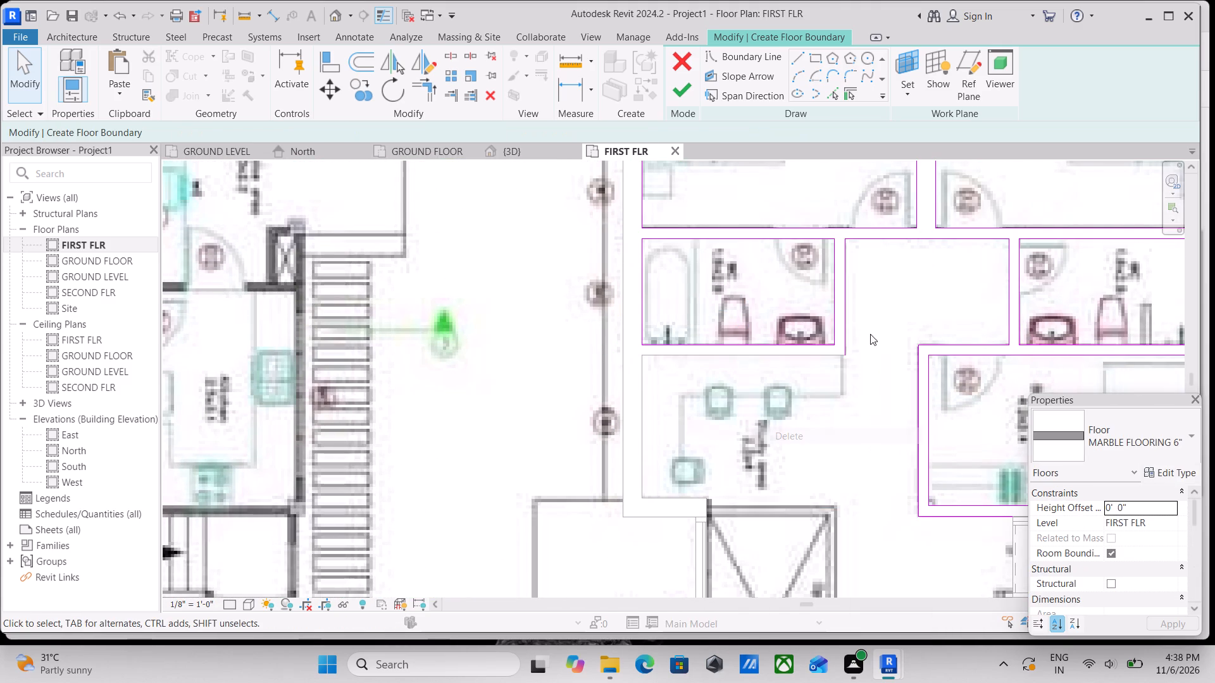
Delete the three boundary lines enclosing the corridor end between the two bathrooms.
left_click(847, 306)
right_click(847, 306)
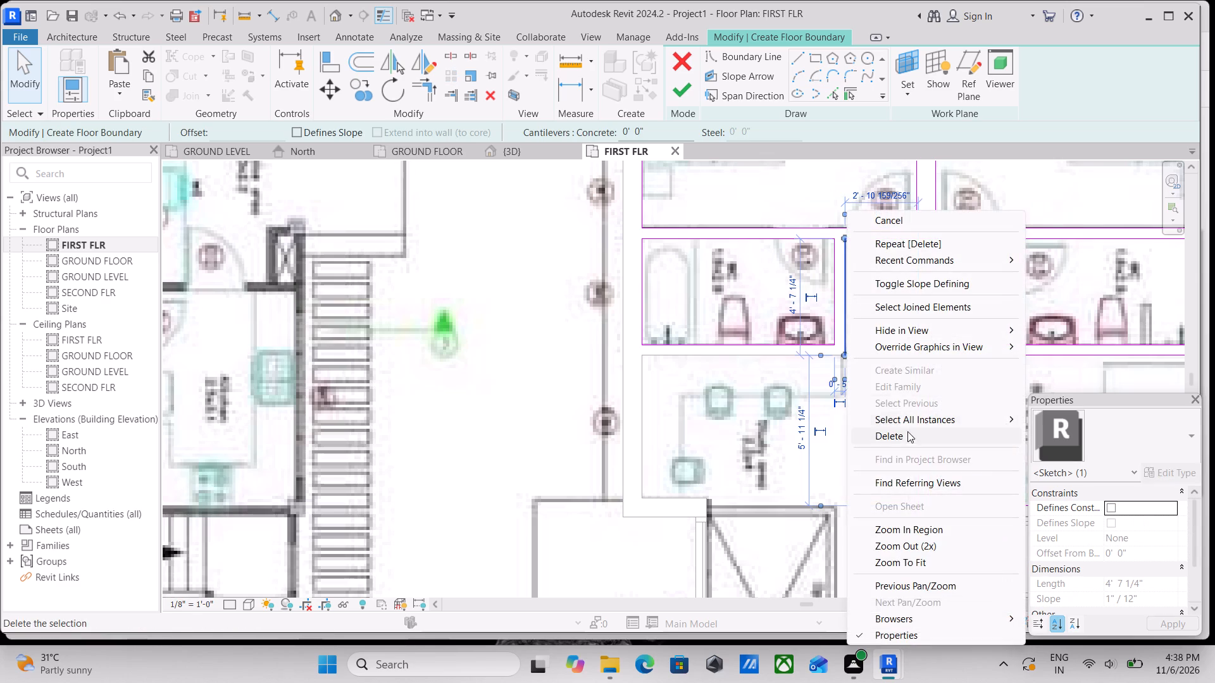
left_click(906, 437)
middle_click_drag(925, 299, 759, 300)
left_click(733, 238)
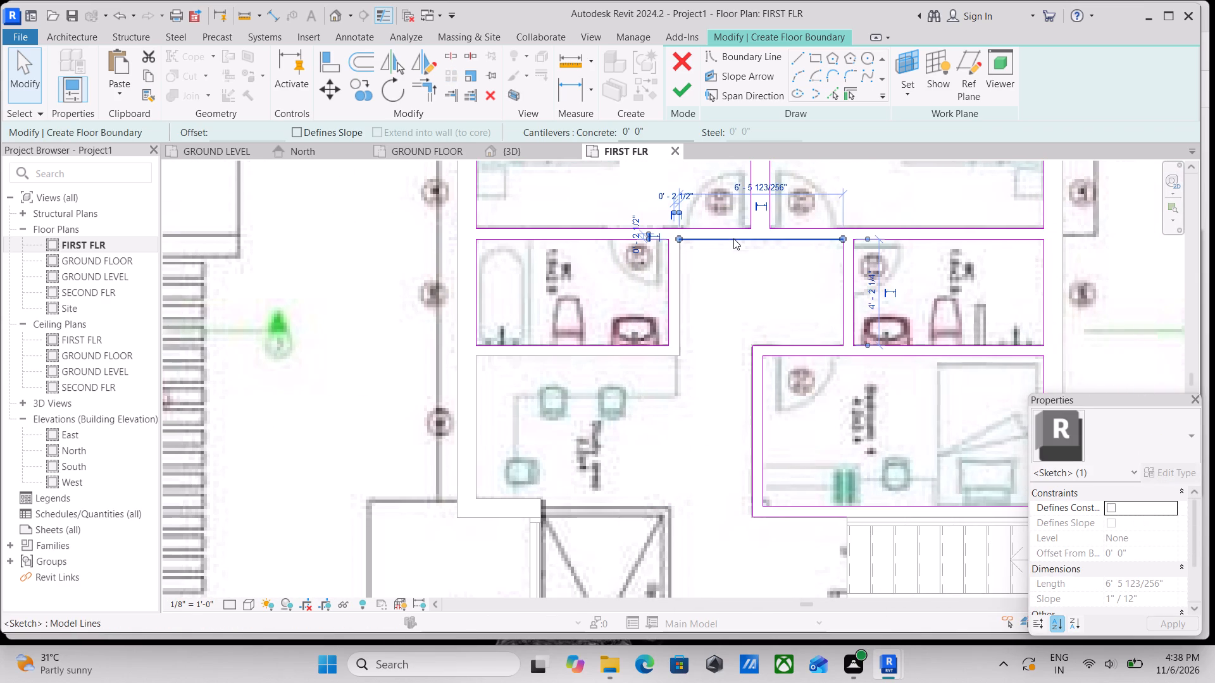
right_click(733, 238)
left_click(797, 431)
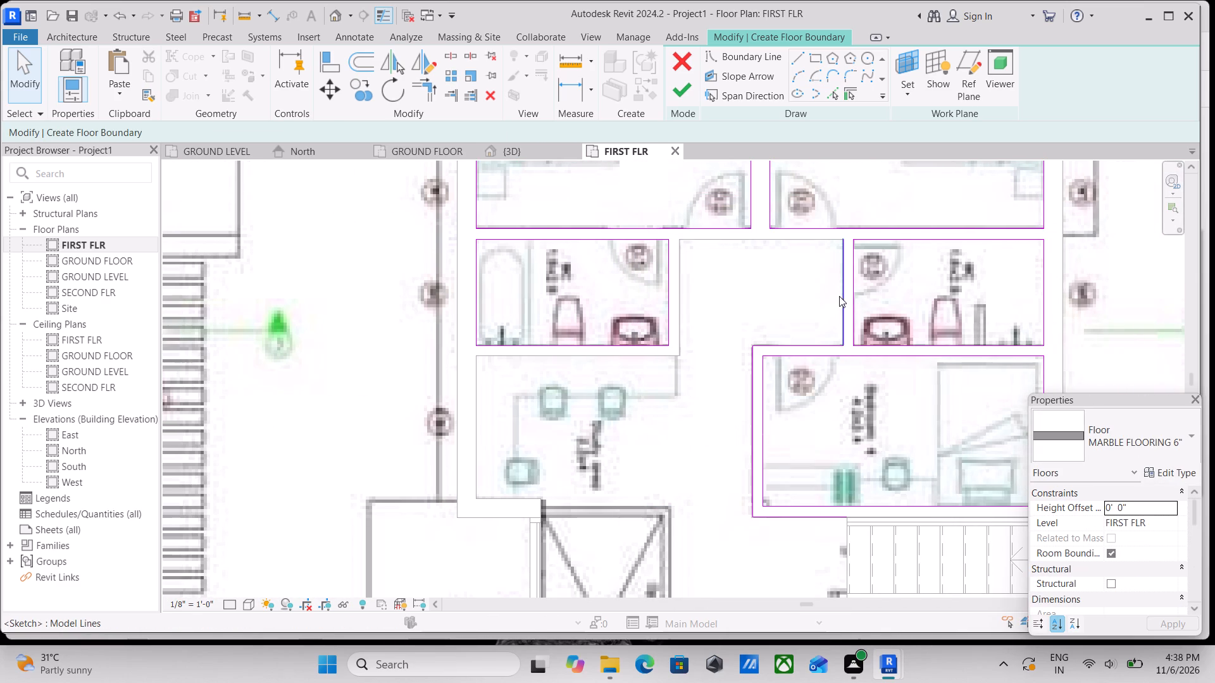
left_click(838, 297)
right_click(840, 297)
left_click(890, 430)
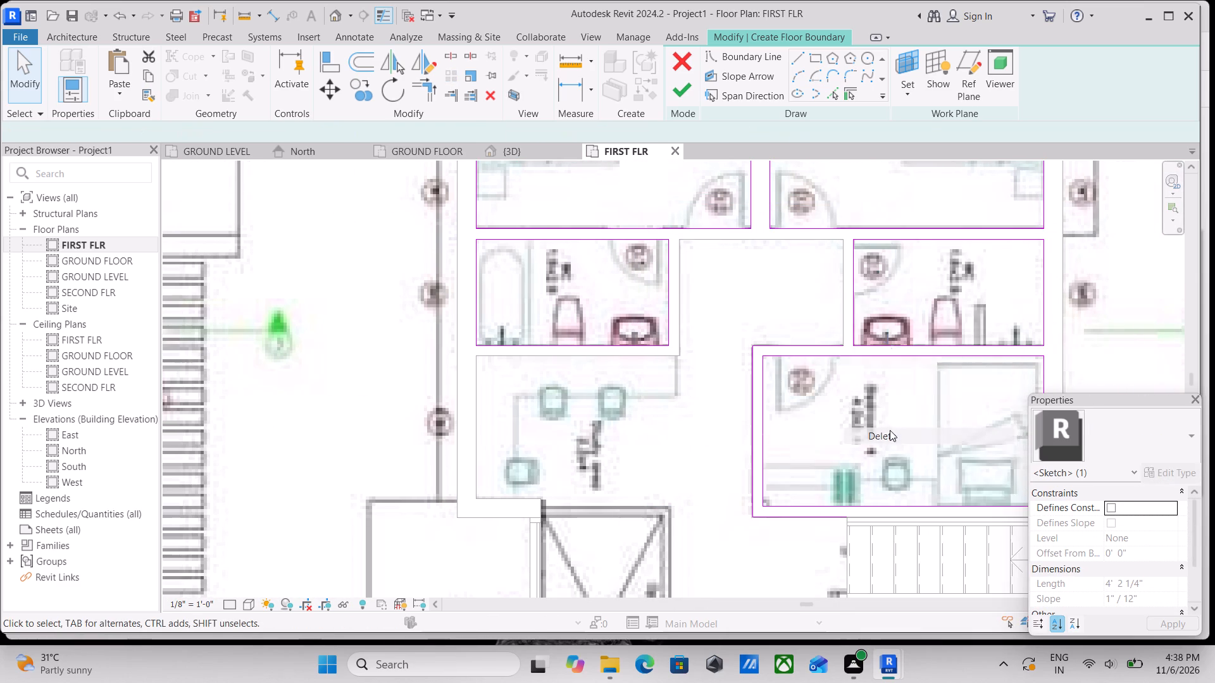
Delete the three corridor boundary lines running around the outside of Bedroom 4's walls up to the stair.
scroll(789, 333, "up", 3)
left_click(795, 345)
right_click(795, 345)
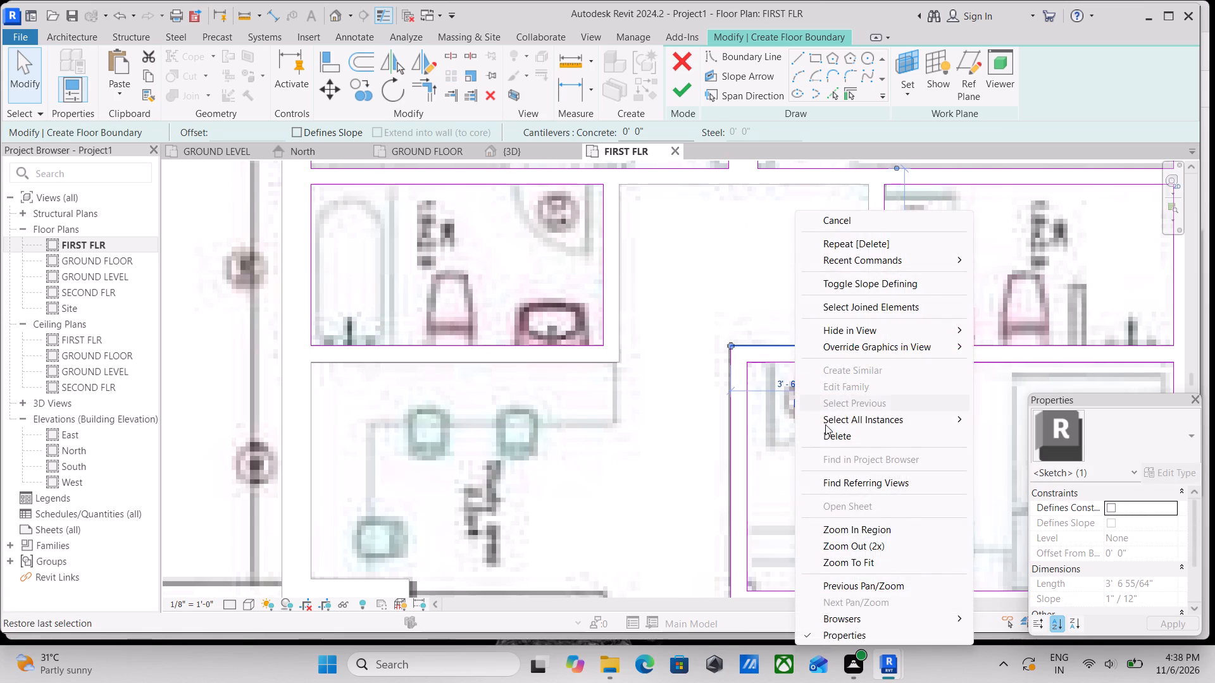
left_click(826, 434)
left_click(728, 416)
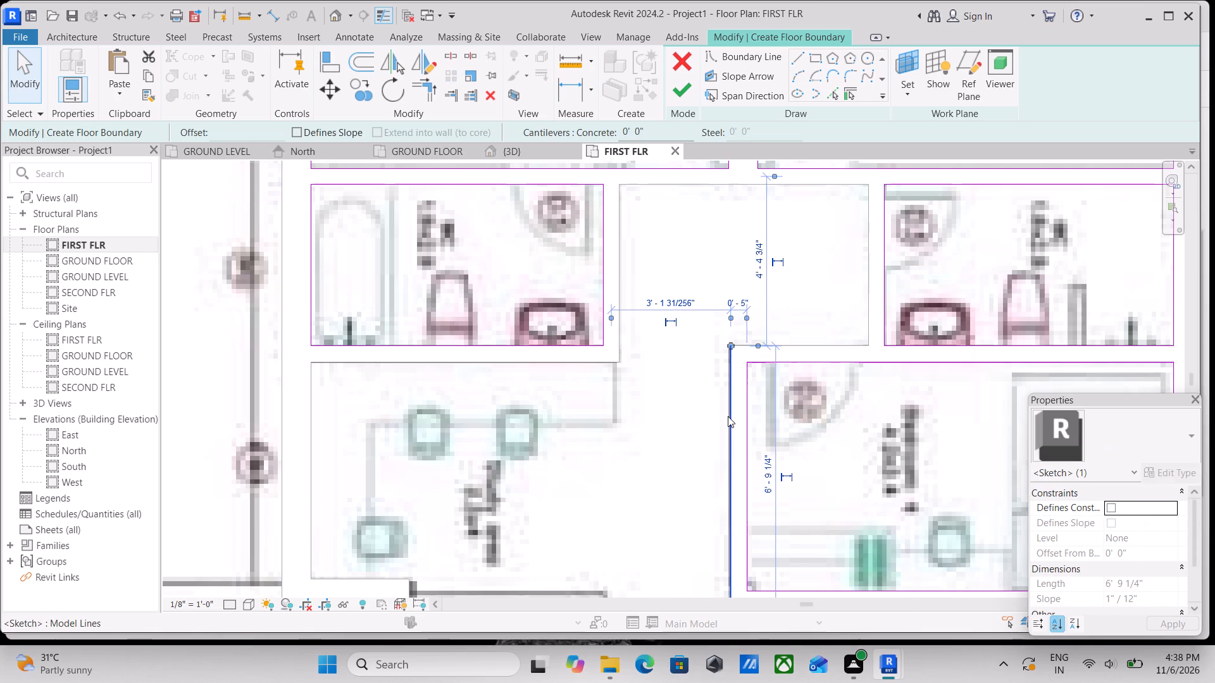
right_click(728, 416)
left_click(761, 436)
scroll(726, 421, "down", 2)
middle_click_drag(706, 414, 710, 268)
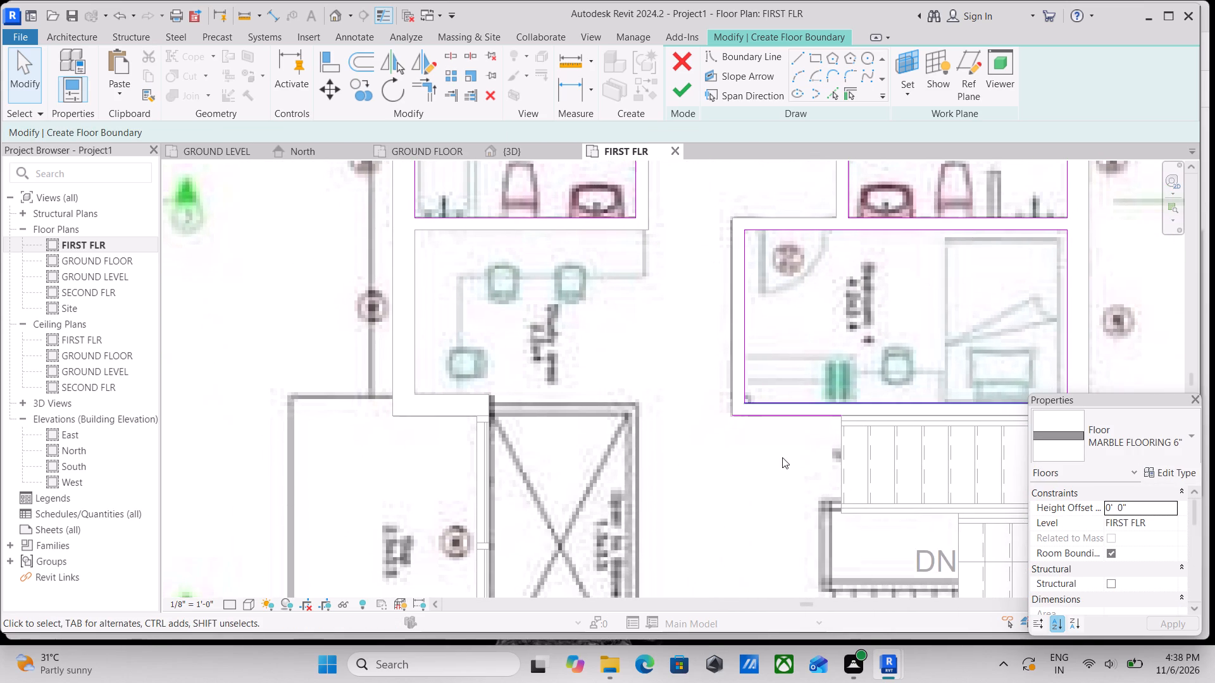
left_click(784, 420)
right_click(784, 420)
left_click(806, 432)
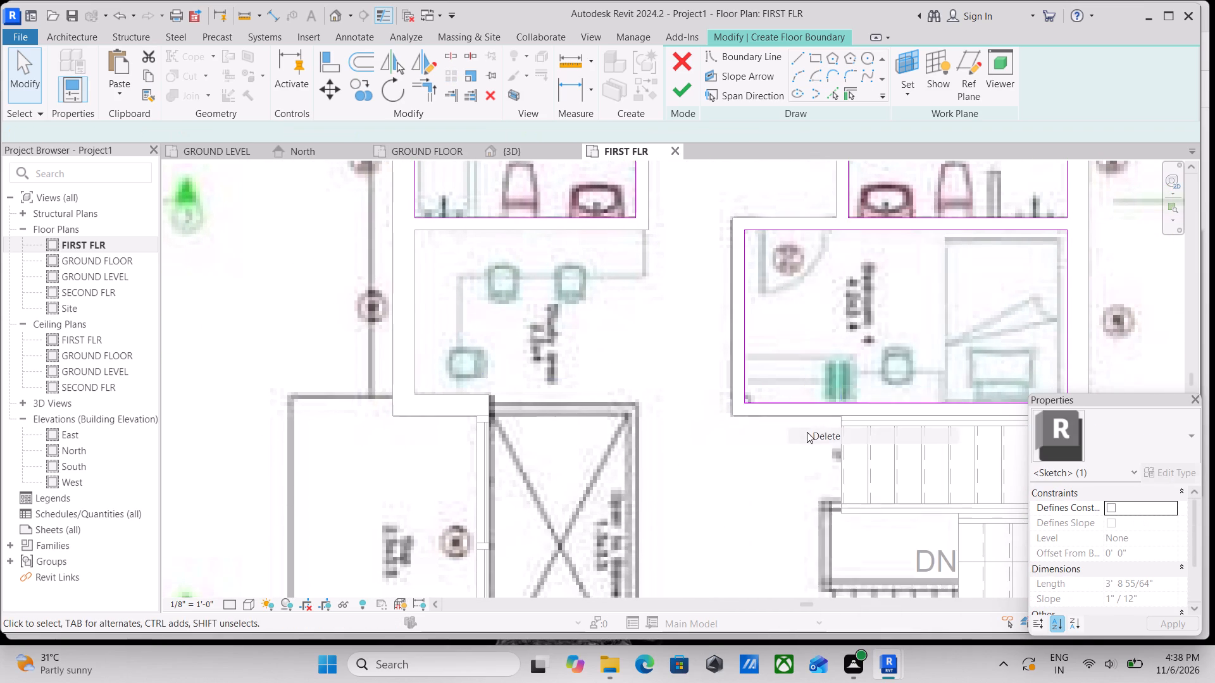
Examine the plan around the stair, the open-to-below area, the balcony and the study area.
scroll(809, 431, "down", 3)
middle_click_drag(809, 431, 826, 351)
middle_click_drag(888, 396, 921, 347)
middle_click_drag(819, 422, 900, 348)
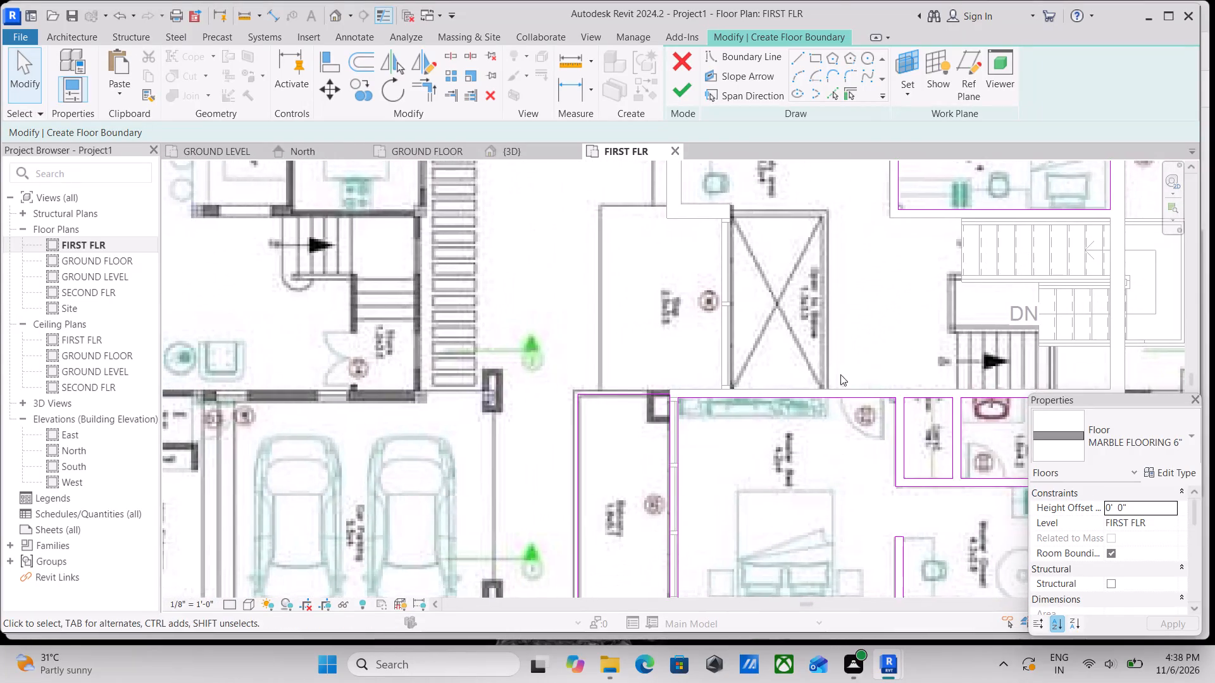
scroll(701, 393, "down", 1)
middle_click_drag(701, 393, 756, 352)
scroll(637, 406, "up", 2)
scroll(733, 367, "down", 1)
middle_click_drag(733, 367, 708, 546)
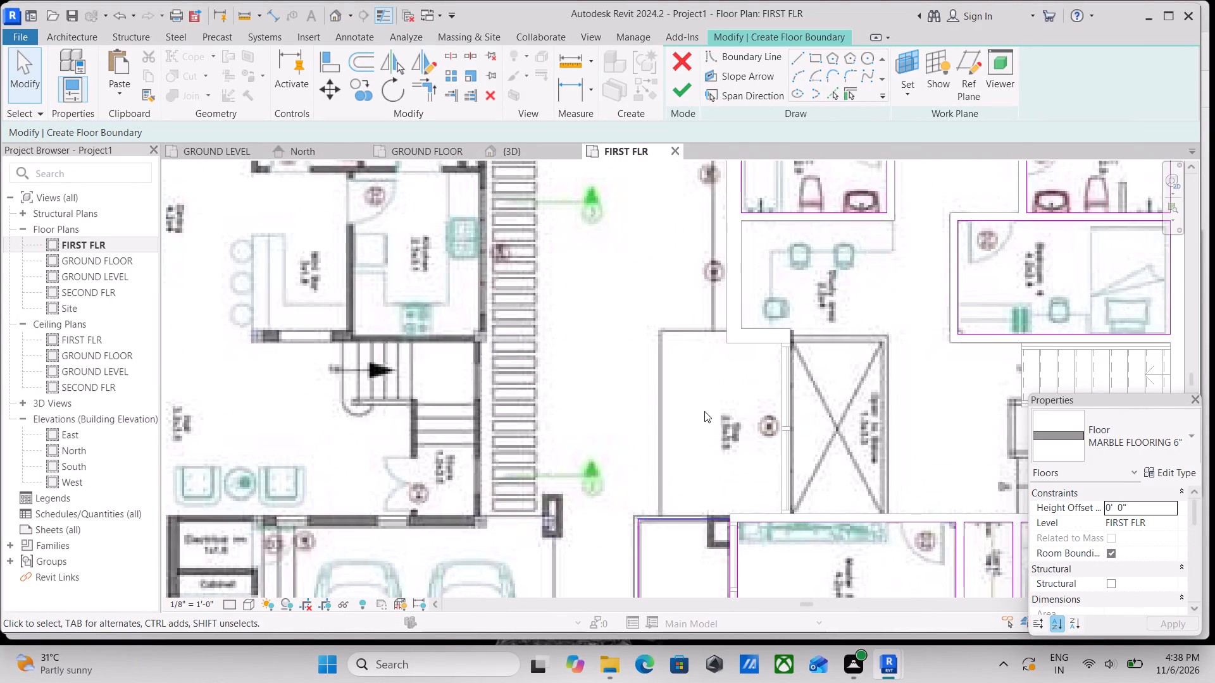
Compare the house's exterior rendering with the ground and first floor plans, including the rooms already outlined and the car-parking side.
scroll(782, 227, "down", 1)
middle_click_drag(834, 373, 881, 507)
scroll(787, 338, "down", 3)
middle_click_drag(793, 344, 795, 505)
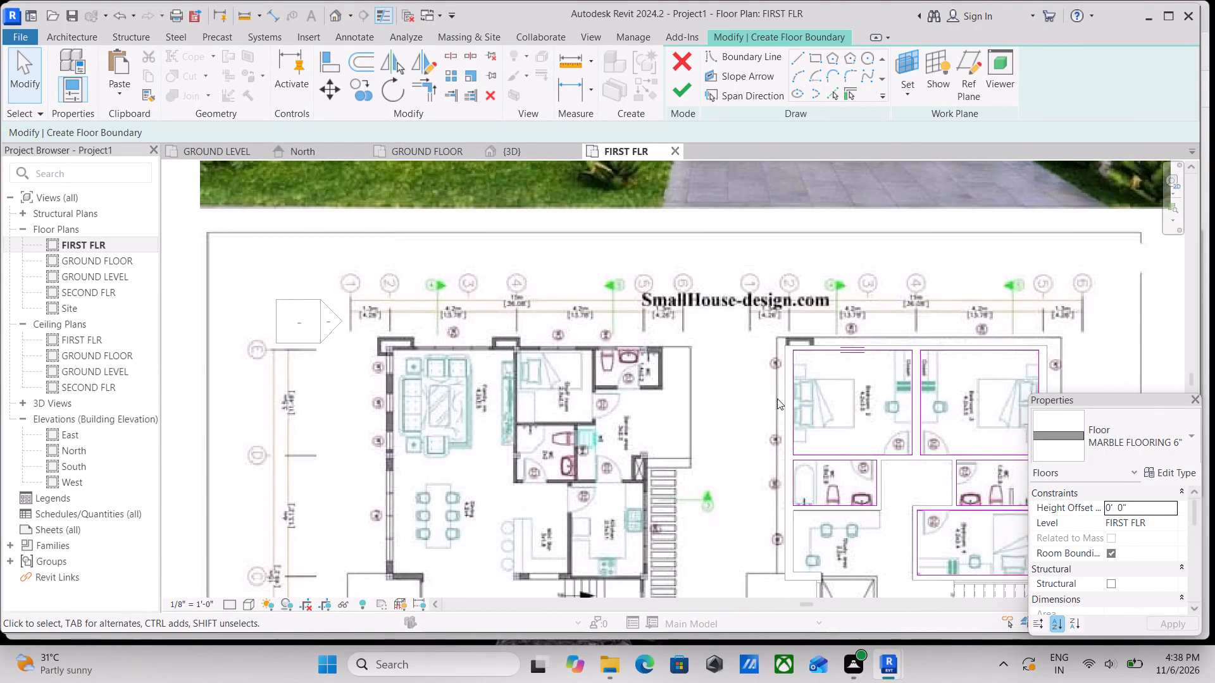
scroll(781, 347, "up", 3)
scroll(814, 322, "down", 3)
scroll(876, 397, "down", 1)
middle_click_drag(872, 395, 862, 293)
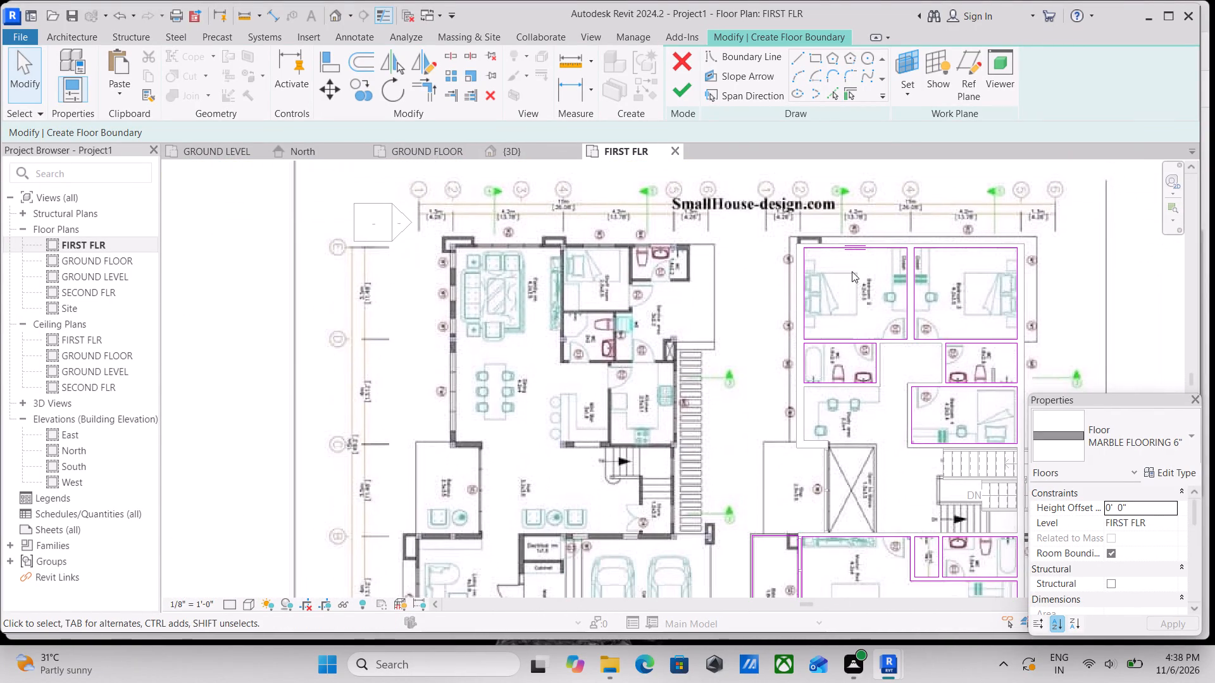
scroll(854, 290, "down", 2)
middle_click_drag(840, 349, 844, 323)
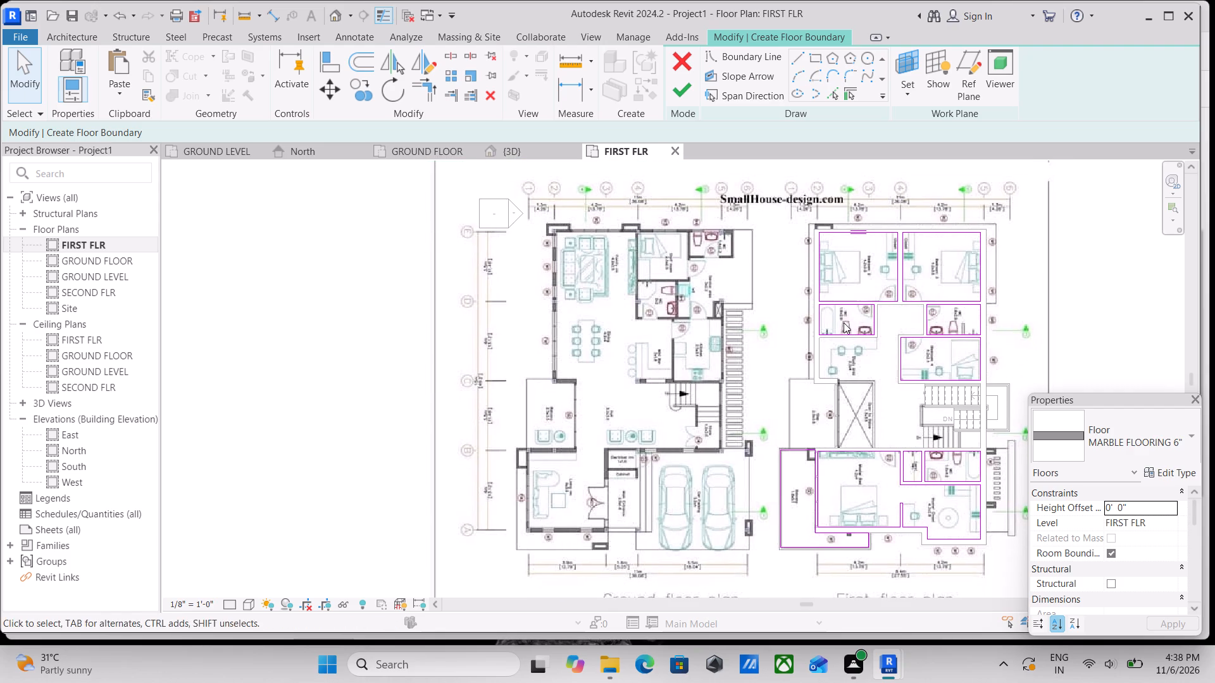
middle_click_drag(775, 347, 730, 647)
middle_click_drag(770, 439, 759, 520)
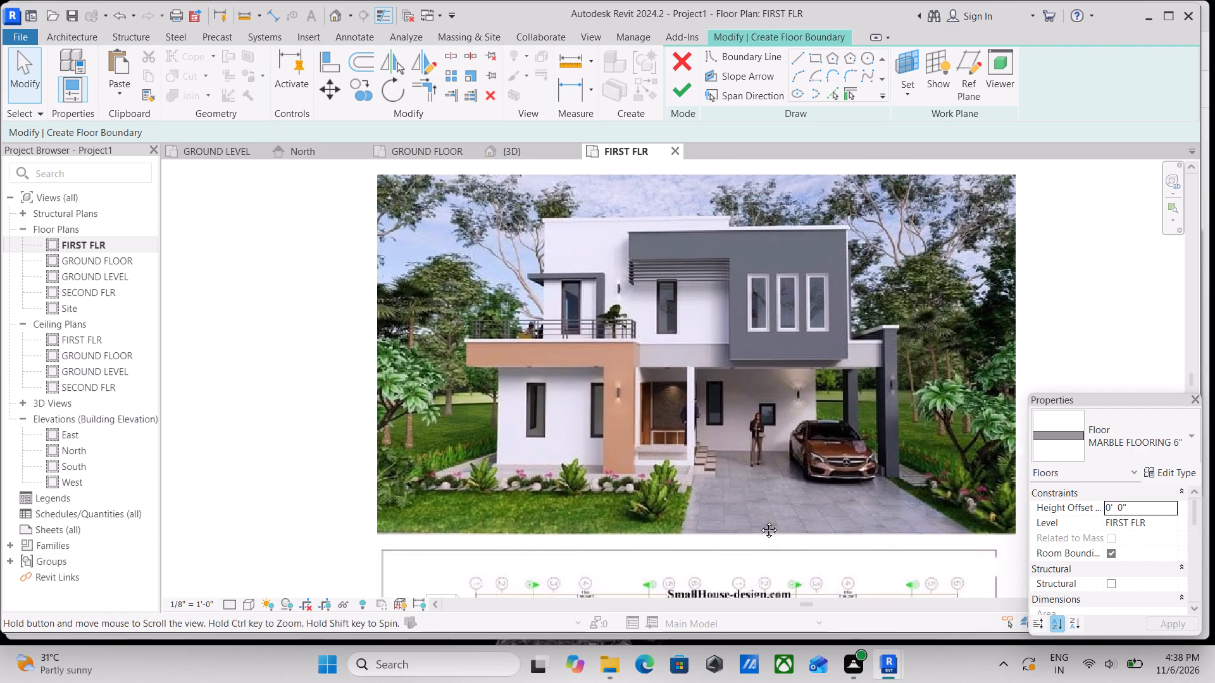
middle_click_drag(759, 520, 775, 431)
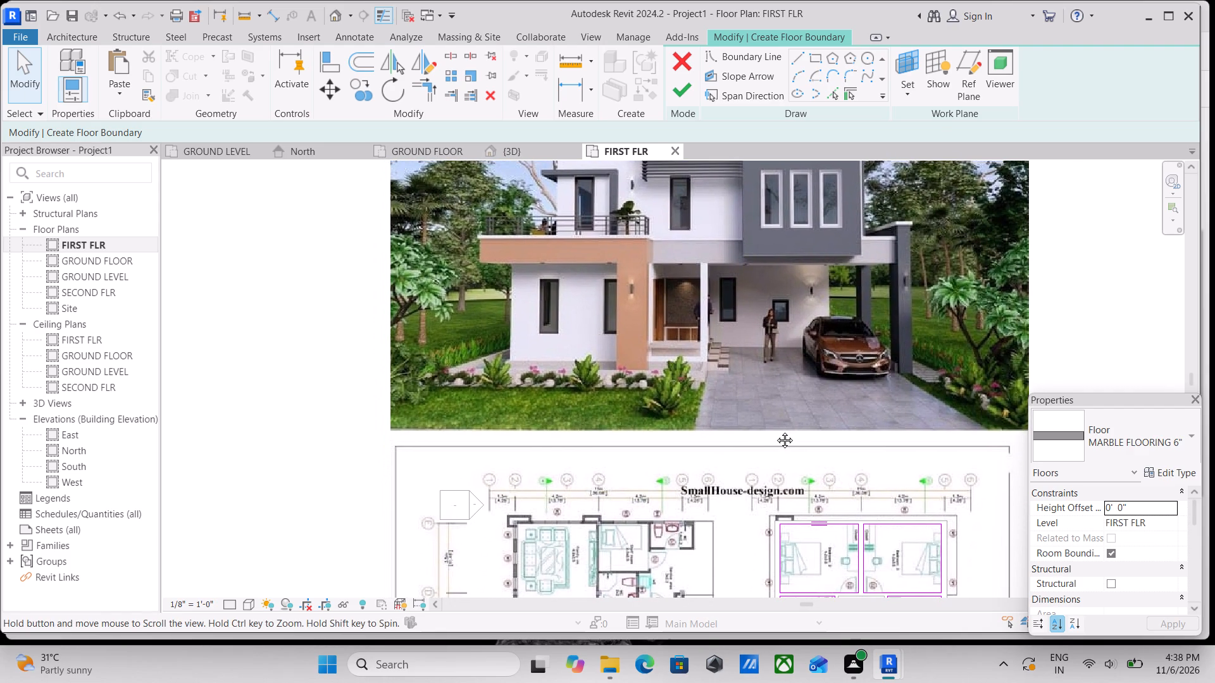
middle_click_drag(775, 431, 753, 385)
middle_click_drag(736, 497, 723, 443)
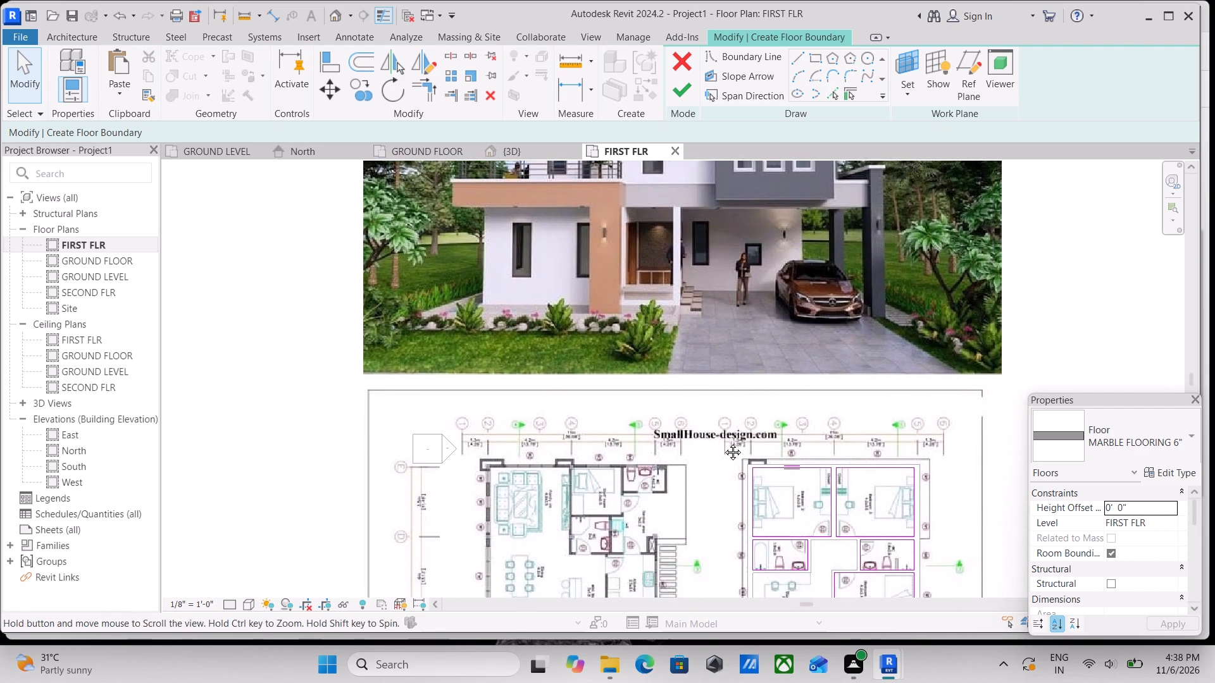
middle_click_drag(723, 443, 746, 357)
middle_click_drag(763, 465, 757, 382)
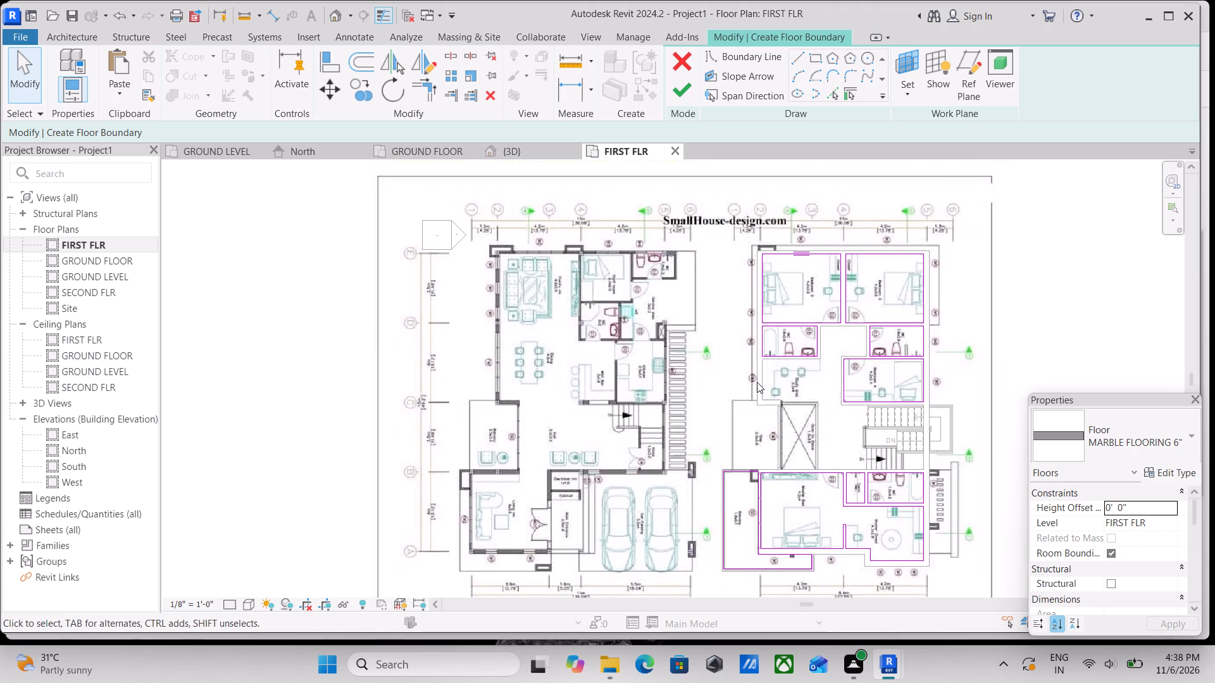
middle_click_drag(757, 382, 821, 279)
scroll(794, 524, "down", 1)
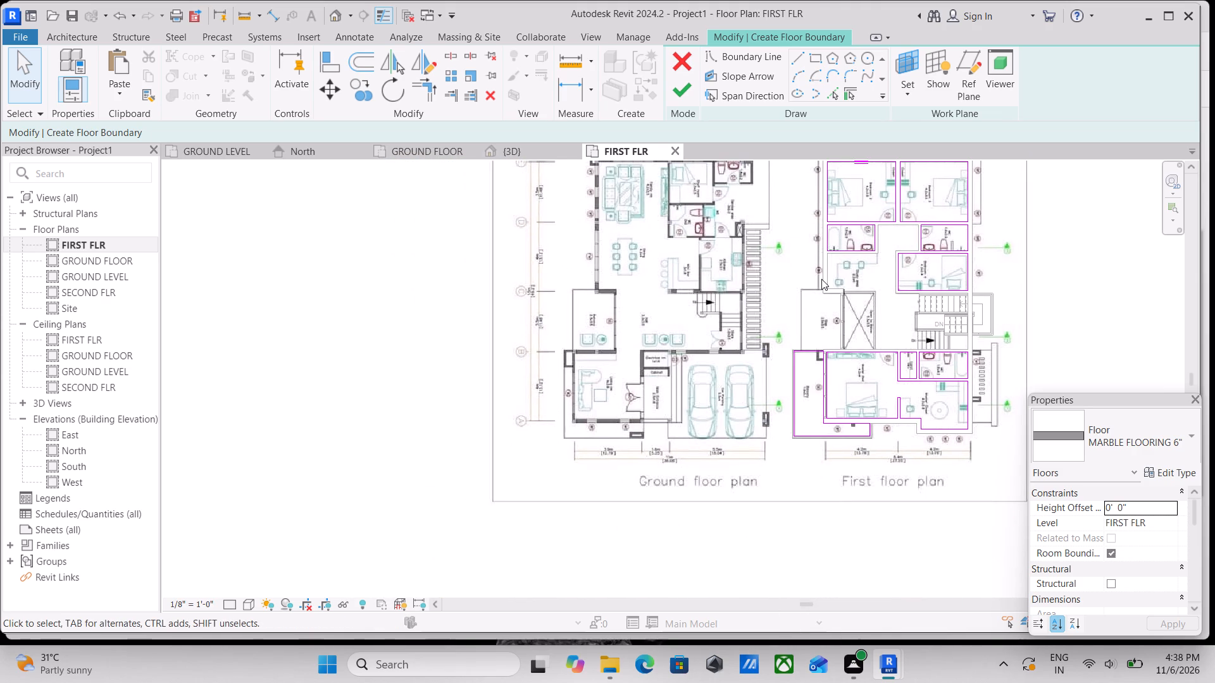
middle_click_drag(823, 279, 804, 570)
scroll(807, 538, "up", 1)
middle_click_drag(804, 398, 797, 564)
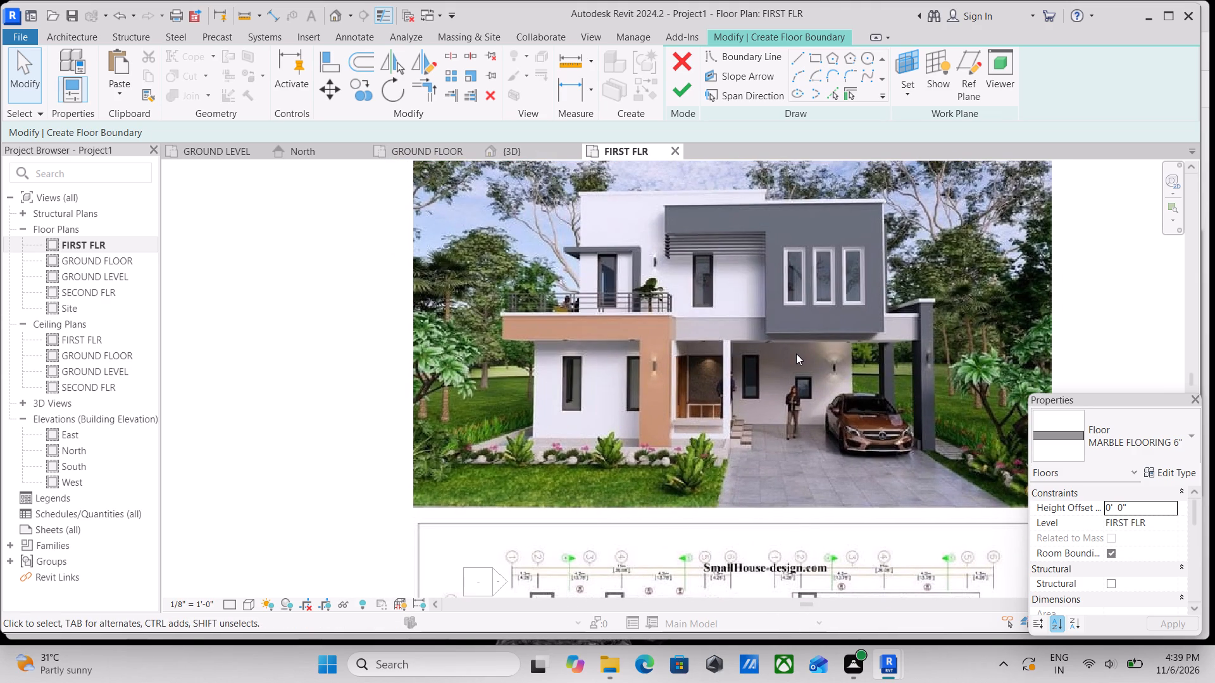
scroll(795, 350, "up", 3)
scroll(795, 343, "down", 3)
middle_click_drag(849, 464, 711, 252)
middle_click_drag(766, 445, 763, 338)
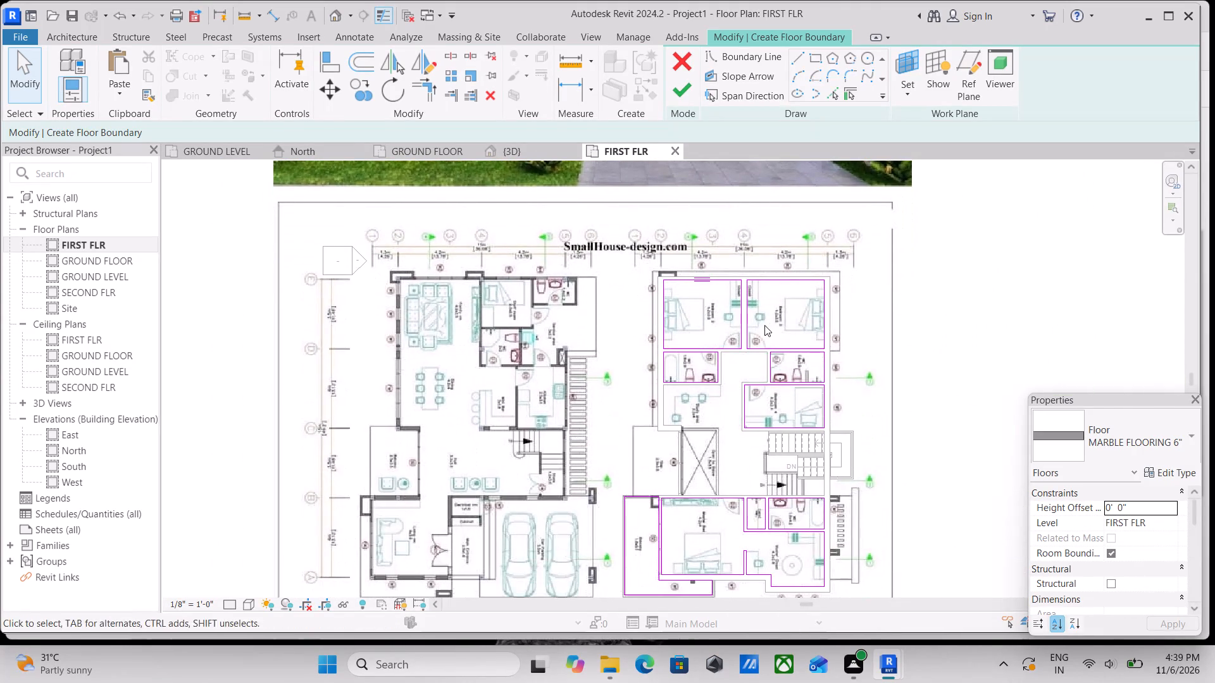
scroll(819, 475, "down", 3)
middle_click_drag(814, 458, 825, 387)
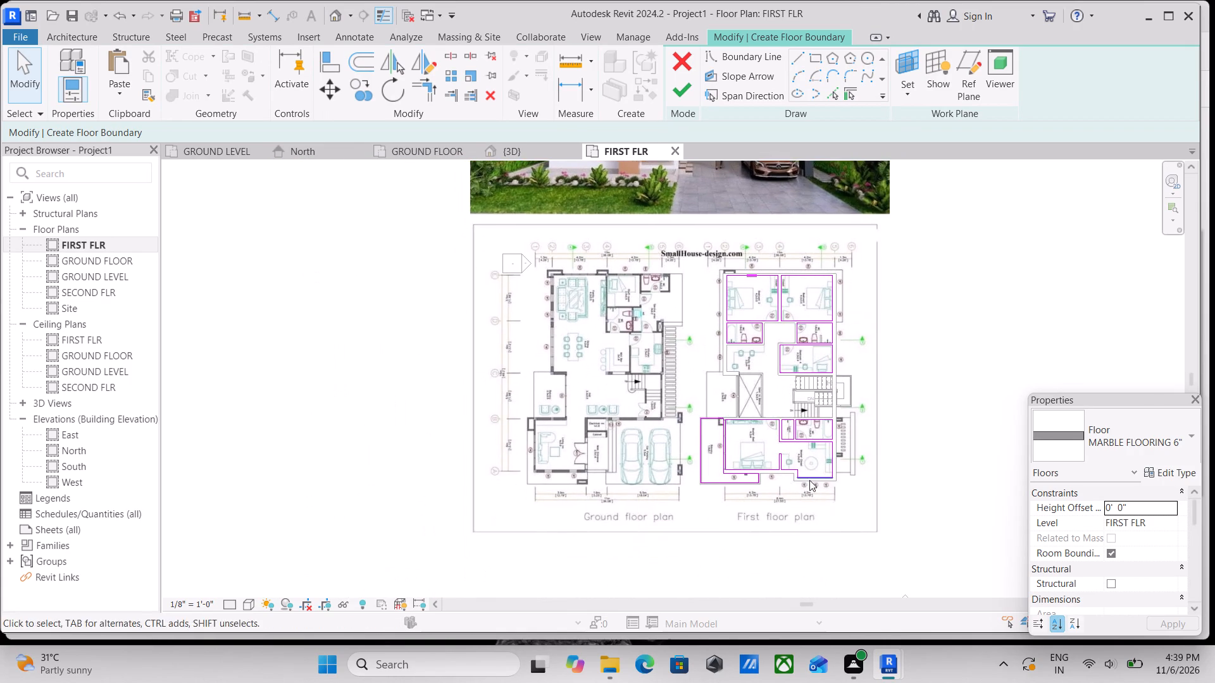
scroll(806, 490, "up", 3)
scroll(810, 471, "down", 3)
middle_click_drag(817, 478, 821, 675)
scroll(818, 665, "up", 1)
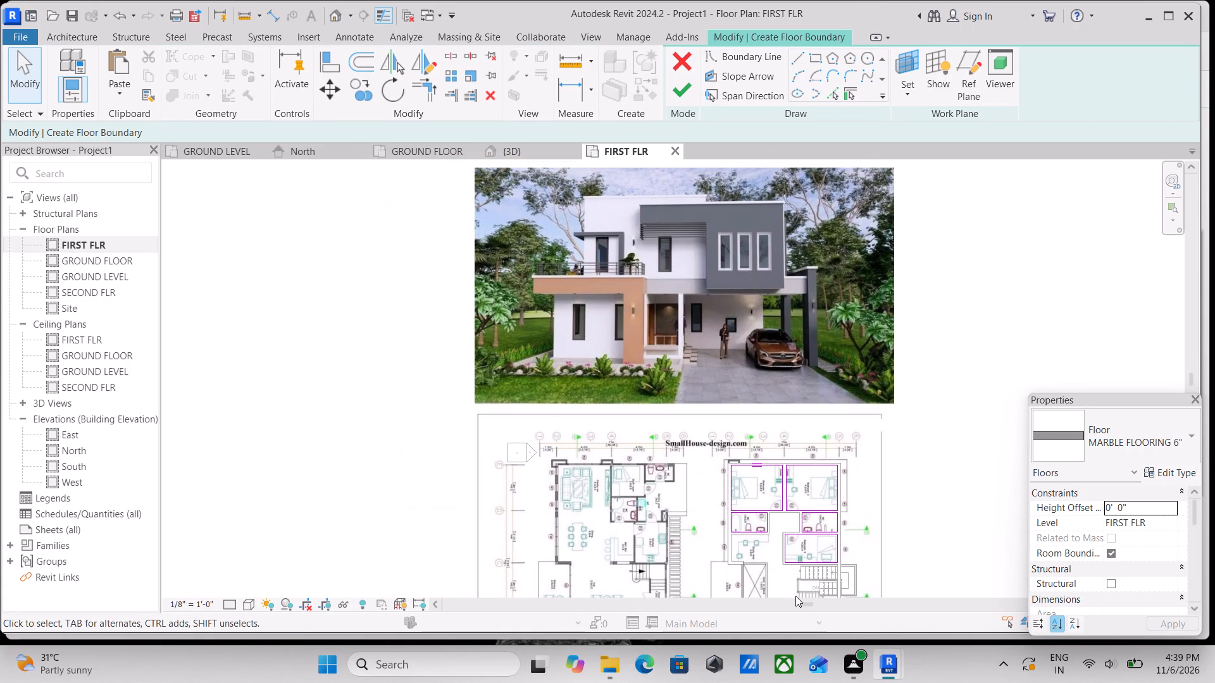
middle_click_drag(796, 569, 809, 464)
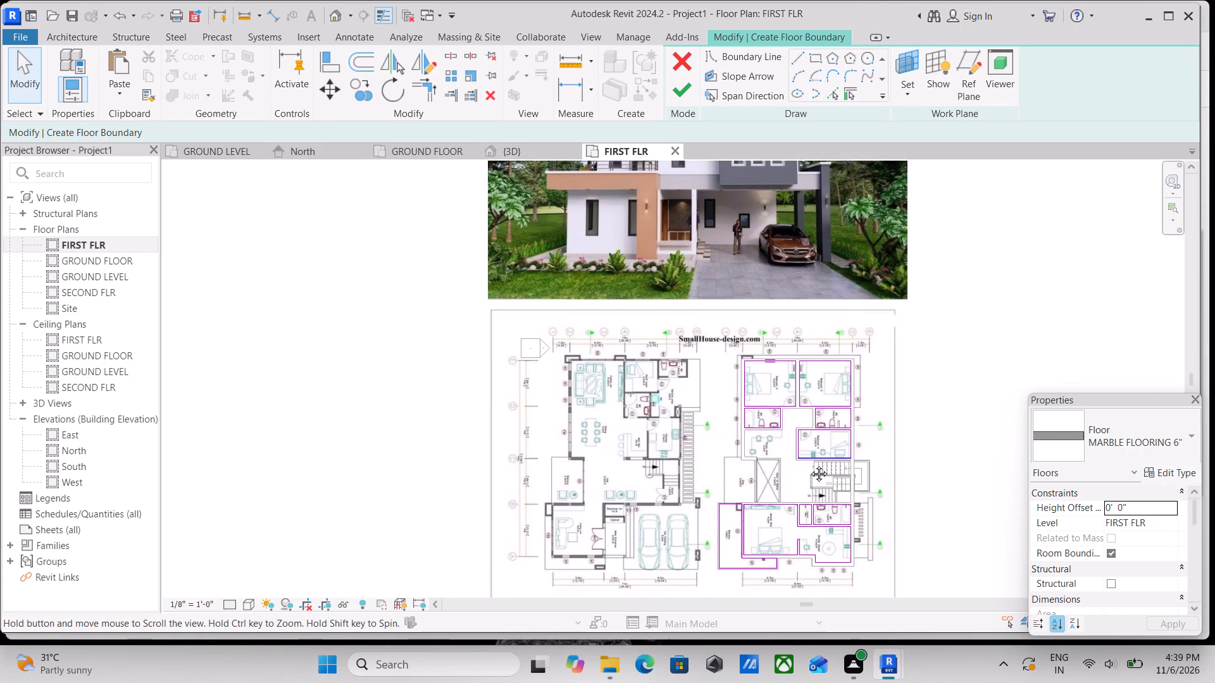
middle_click_drag(809, 464, 807, 550)
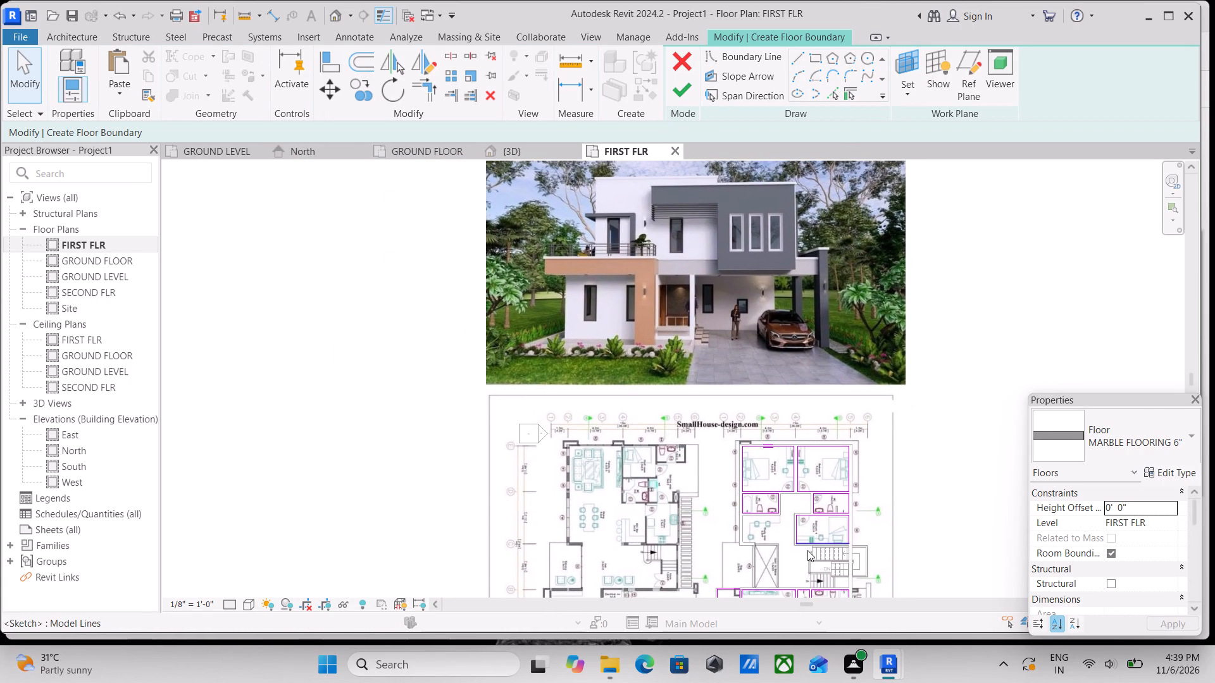
middle_click_drag(802, 446, 802, 438)
middle_click_drag(801, 514, 772, 384)
scroll(848, 453, "up", 3)
scroll(848, 449, "down", 2)
middle_click_drag(843, 449, 742, 627)
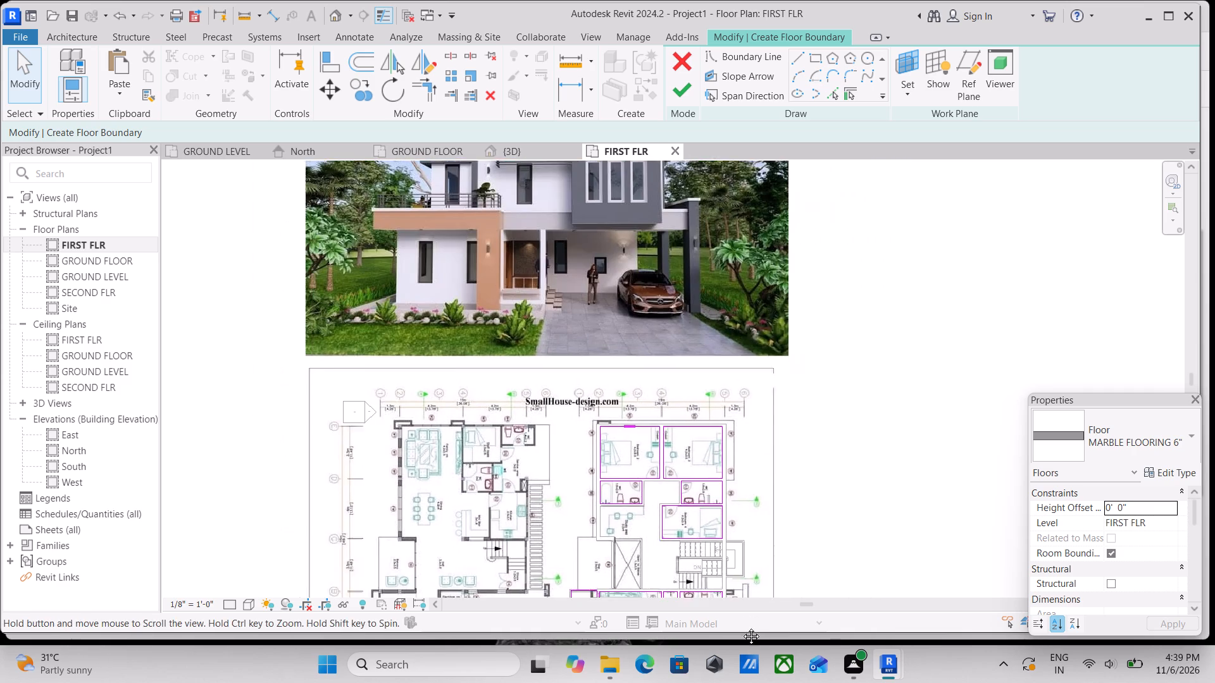
middle_click_drag(742, 627, 742, 630)
middle_click_drag(757, 609, 753, 588)
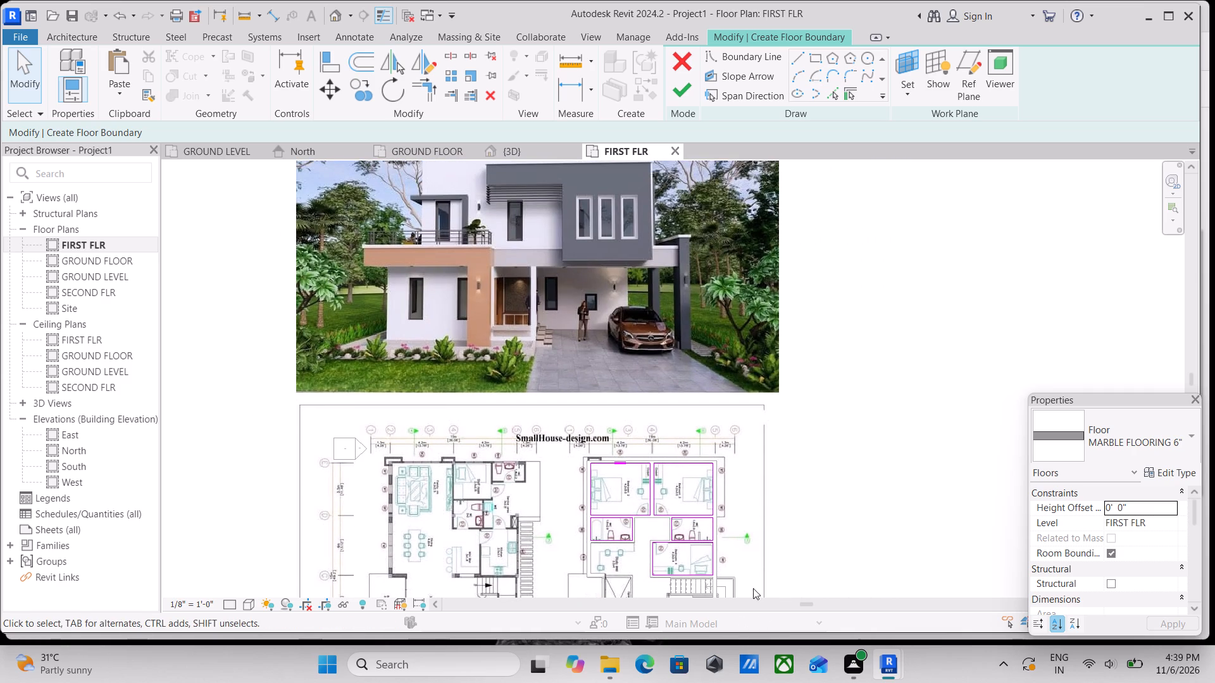
middle_click_drag(753, 588, 753, 529)
scroll(747, 502, "down", 1)
middle_click_drag(751, 522, 771, 403)
scroll(767, 550, "up", 2)
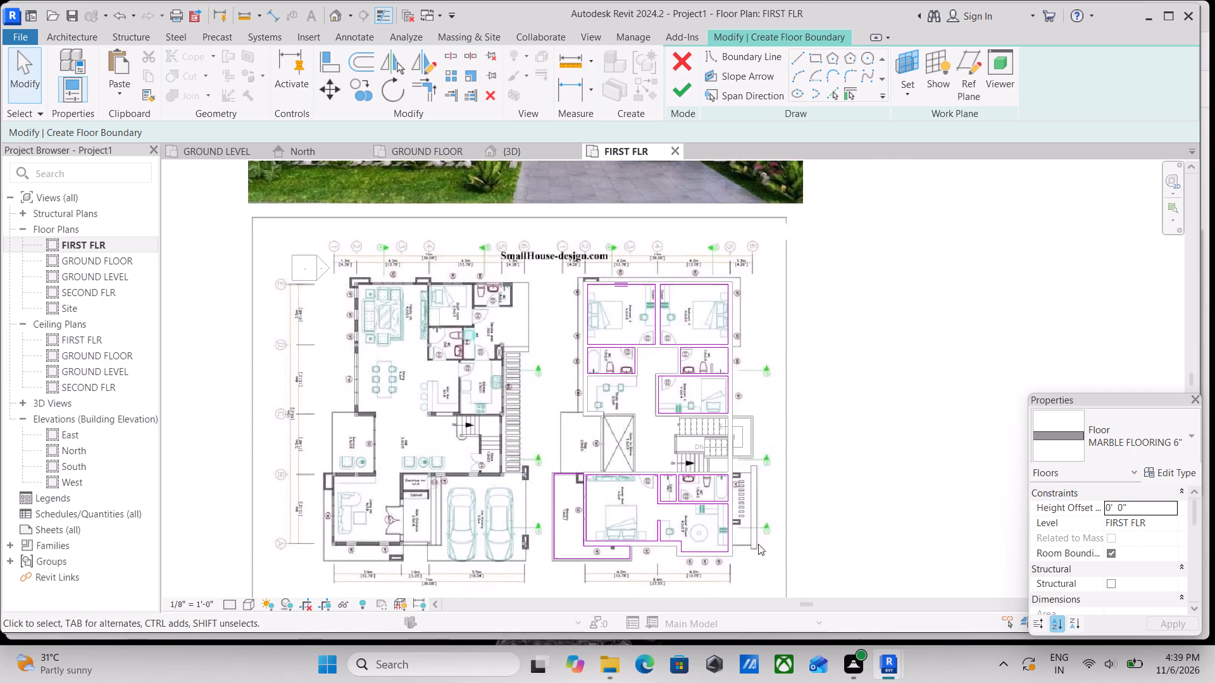
scroll(723, 481, "up", 3)
scroll(737, 470, "down", 2)
middle_click_drag(737, 489, 752, 628)
scroll(745, 531, "down", 2)
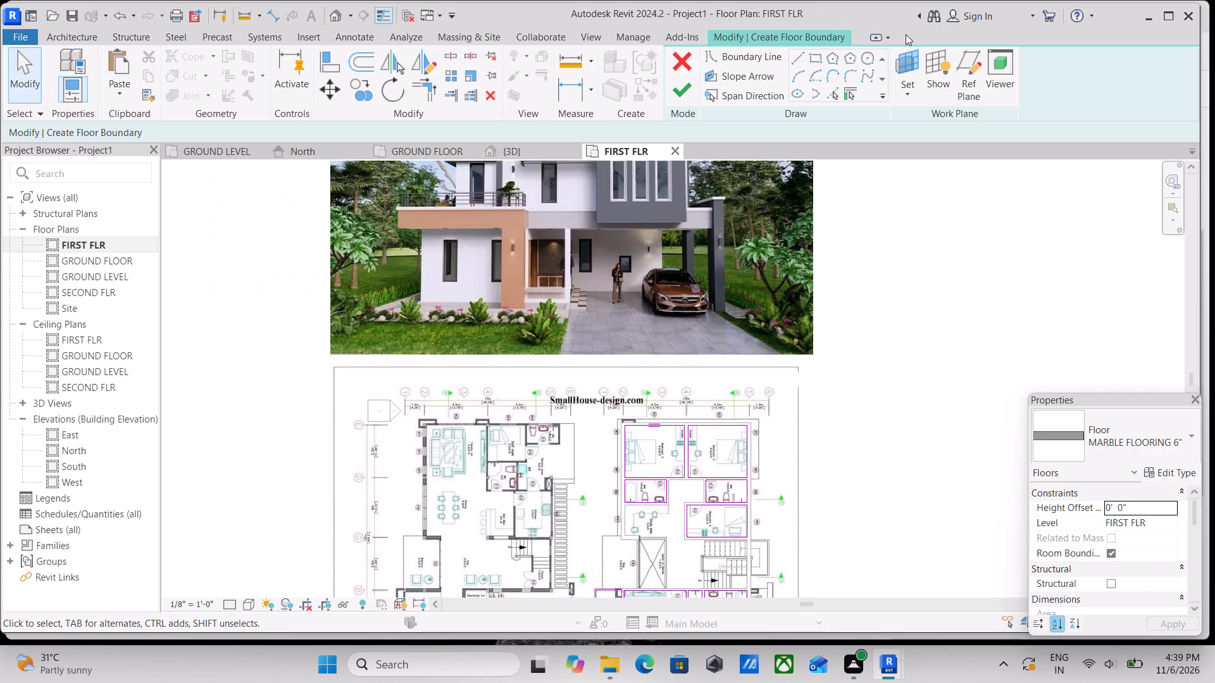
Draw a rectangular floor boundary about 3'-0" by 11'-8" against the exterior wall's outer face beside the master bathroom and closet, over the louvred strip.
left_click(813, 56)
middle_click_drag(794, 372, 802, 178)
scroll(772, 512, "up", 2)
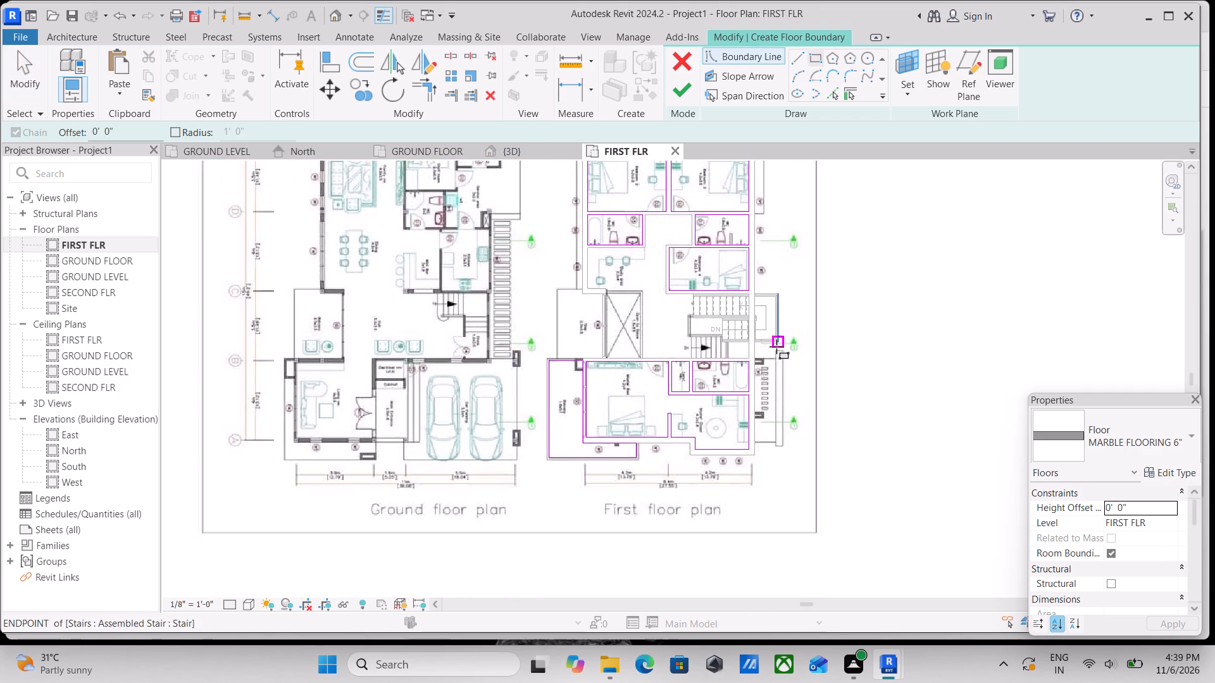
scroll(776, 347, "up", 10)
scroll(759, 386, "down", 2)
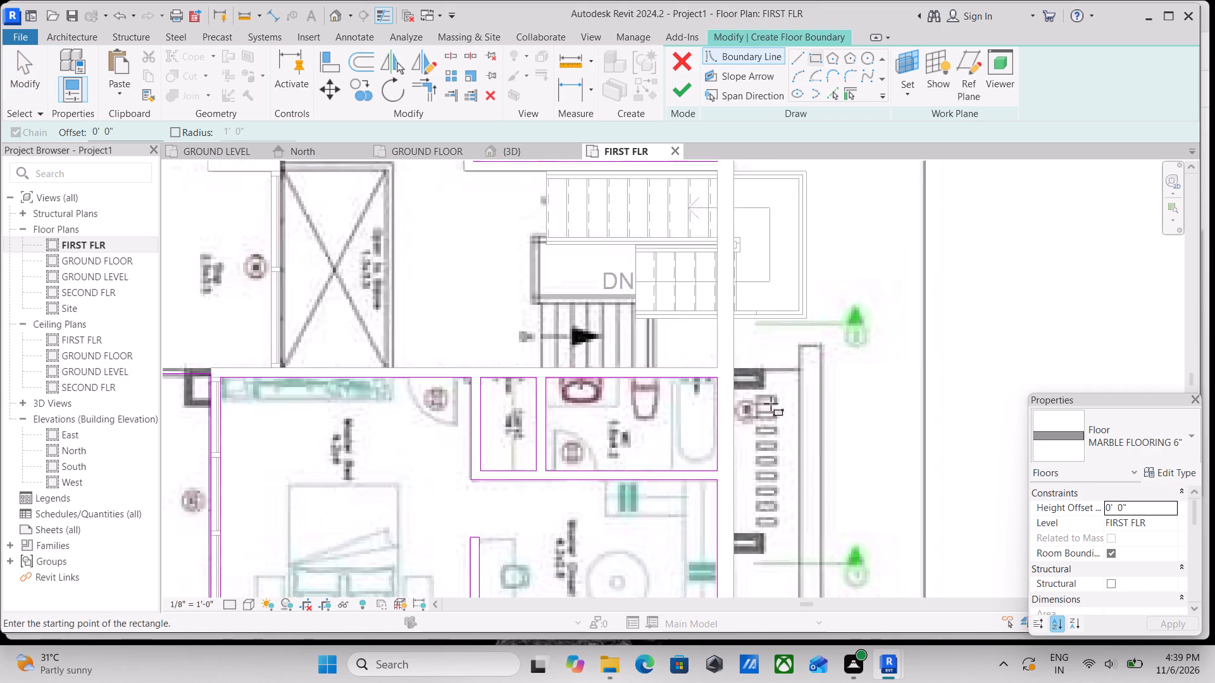
scroll(771, 403, "down", 6)
middle_click_drag(780, 465, 802, 604)
scroll(799, 442, "down", 4)
middle_click_drag(820, 517, 828, 626)
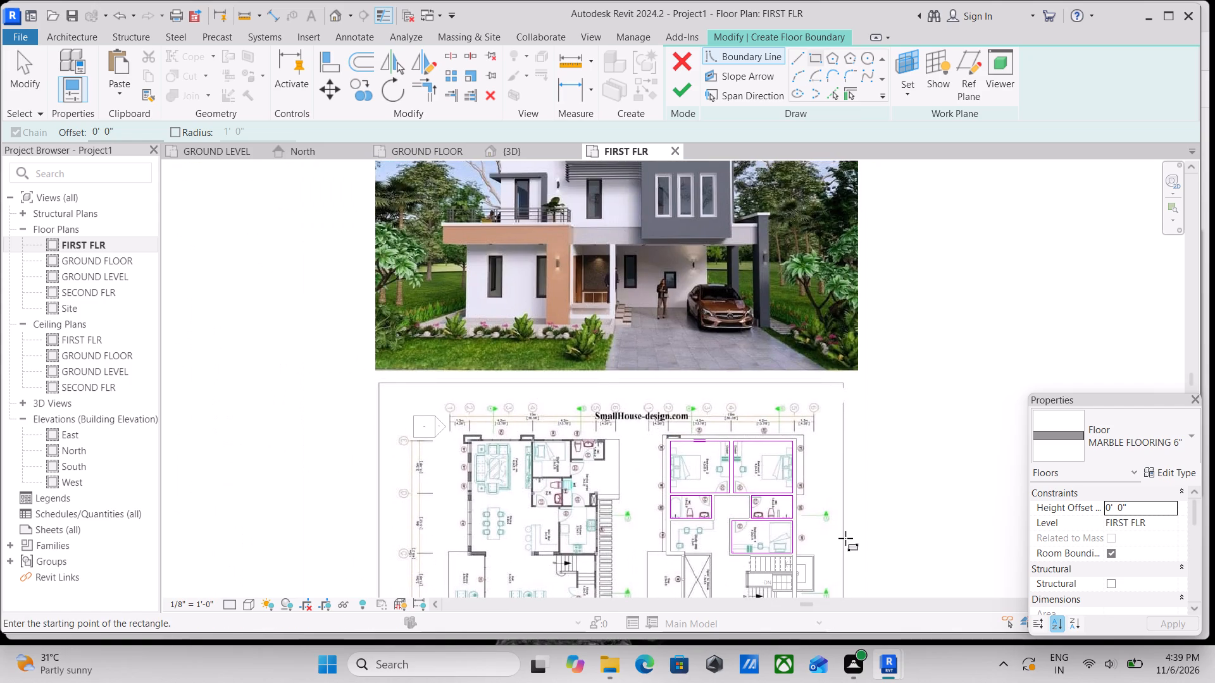
scroll(840, 494, "down", 1)
middle_click_drag(844, 532, 819, 350)
scroll(820, 344, "up", 1)
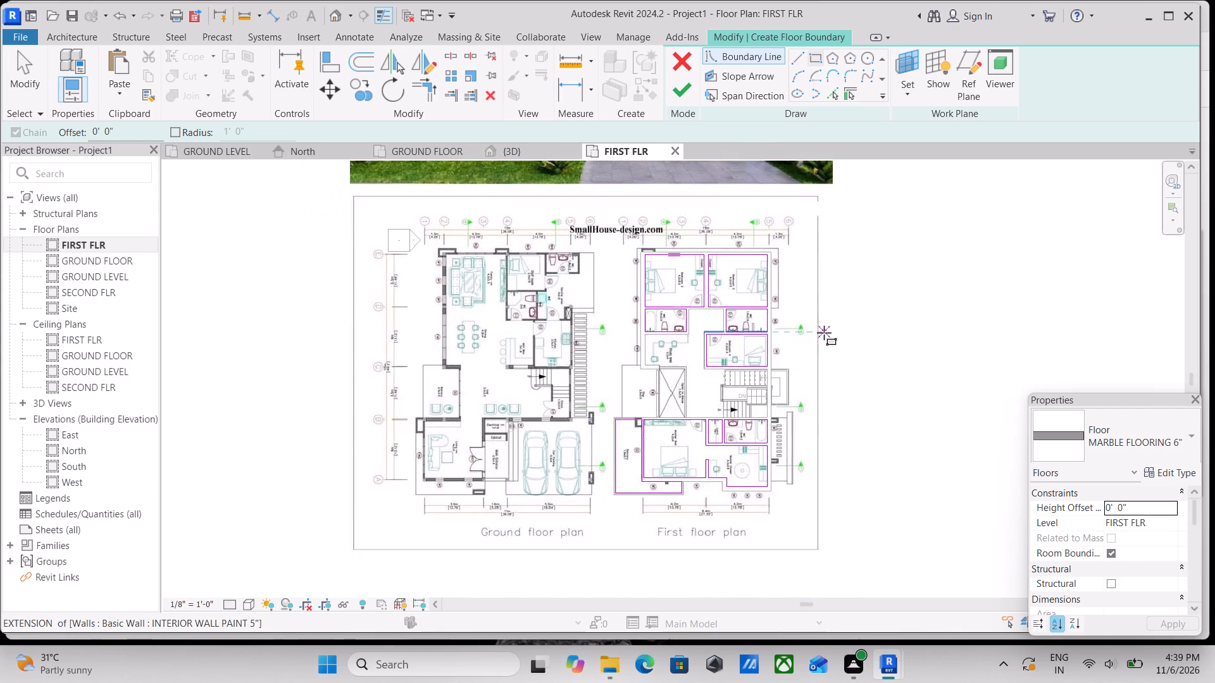
scroll(789, 443, "up", 3)
scroll(759, 371, "up", 4)
scroll(752, 446, "up", 8)
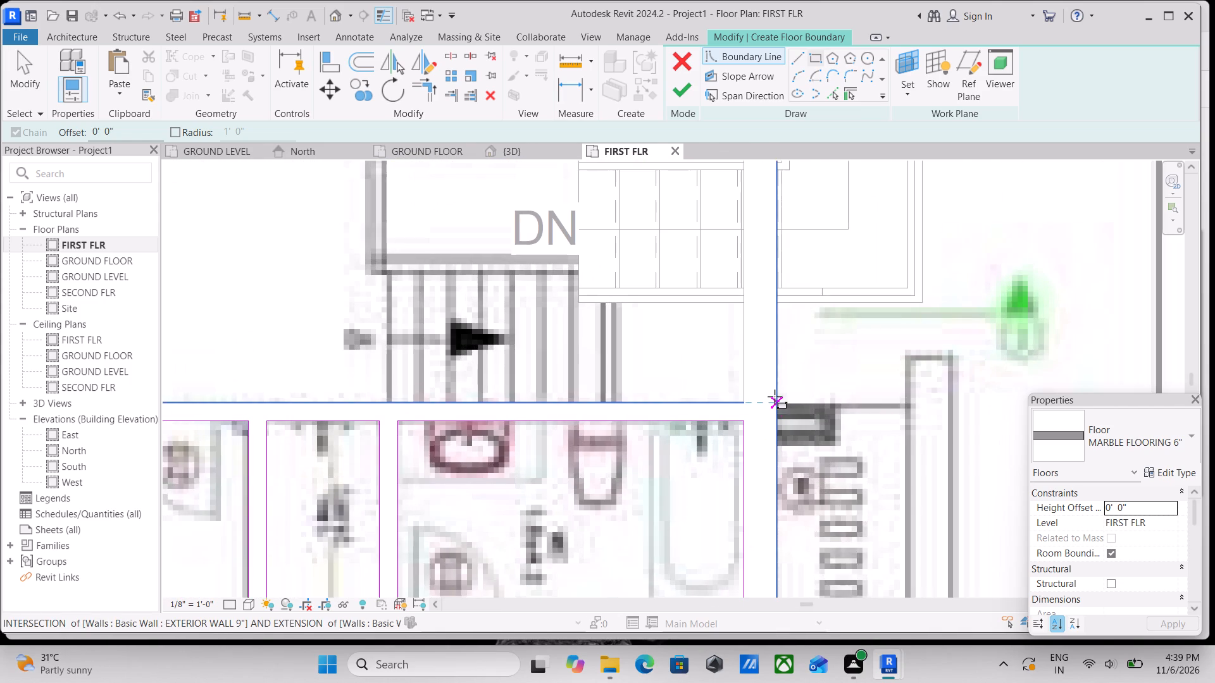
left_click(778, 405)
middle_click_drag(823, 479, 821, 422)
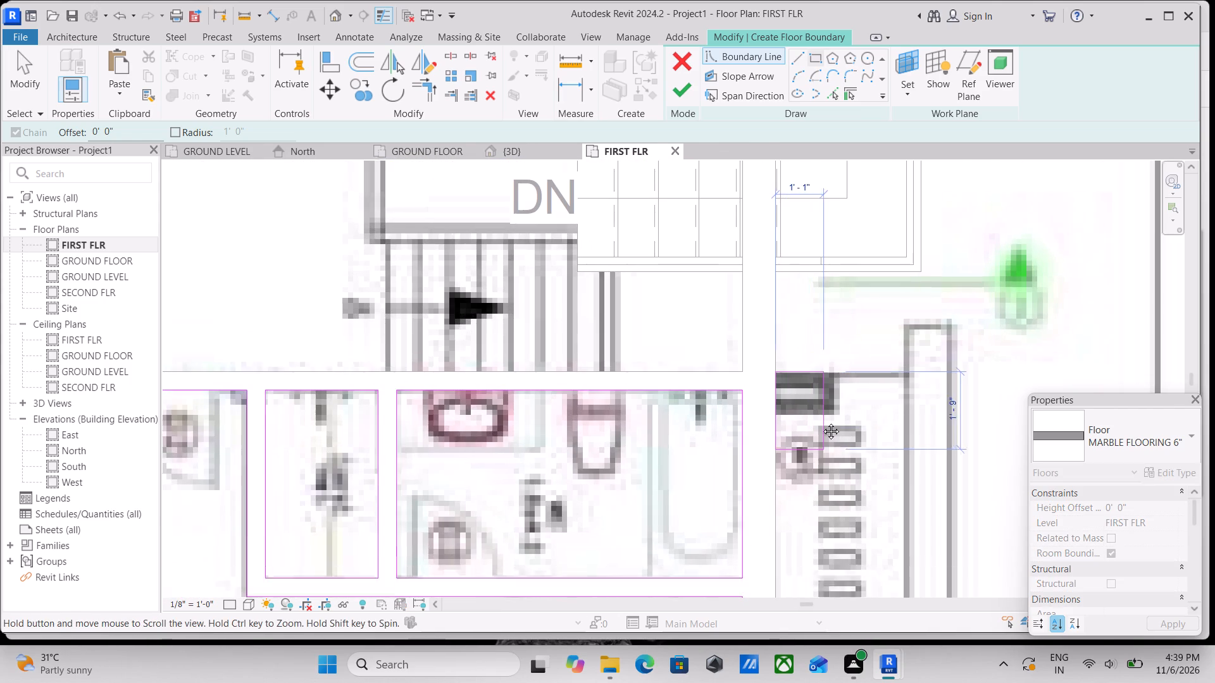
middle_click_drag(821, 422, 802, 245)
middle_click_drag(866, 426, 842, 304)
scroll(866, 467, "down", 2)
middle_click_drag(864, 462, 842, 312)
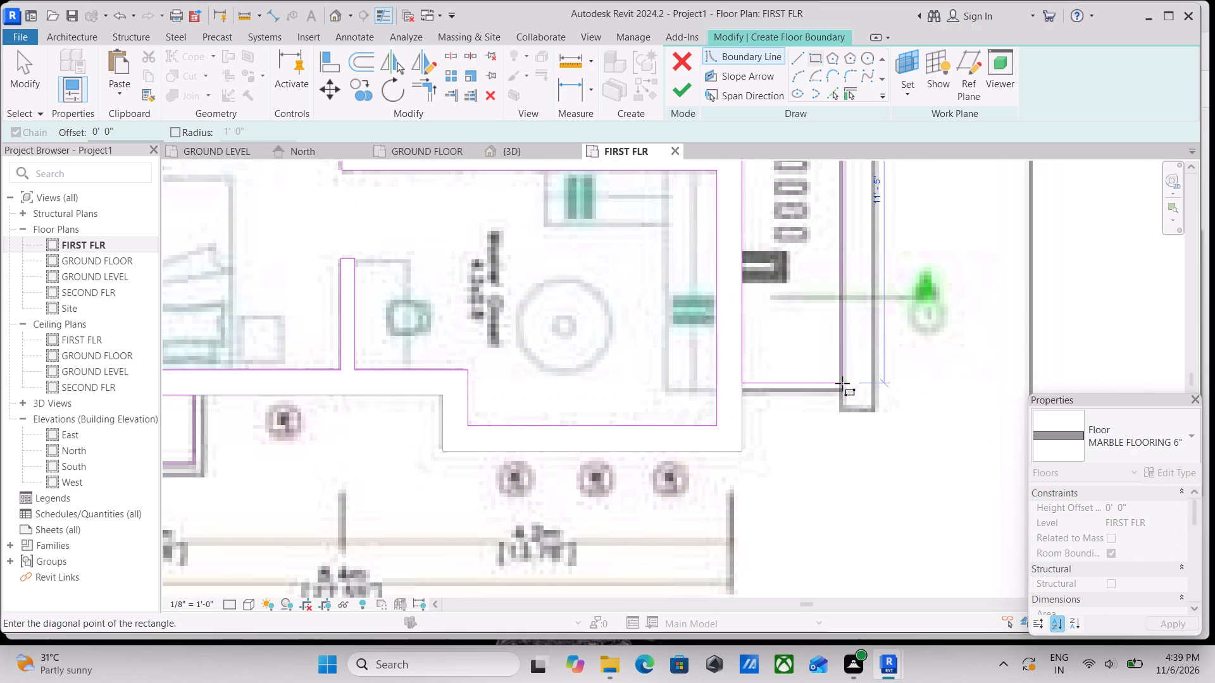
scroll(842, 383, "up", 4)
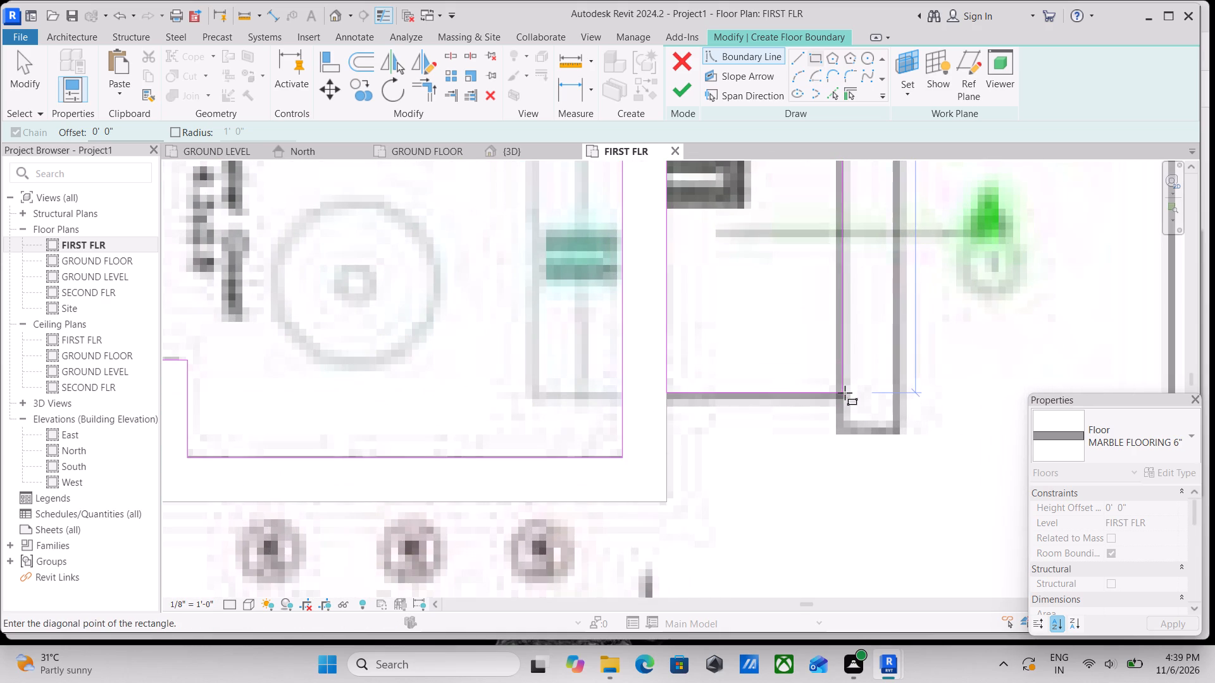
scroll(840, 393, "up", 3)
left_click(840, 399)
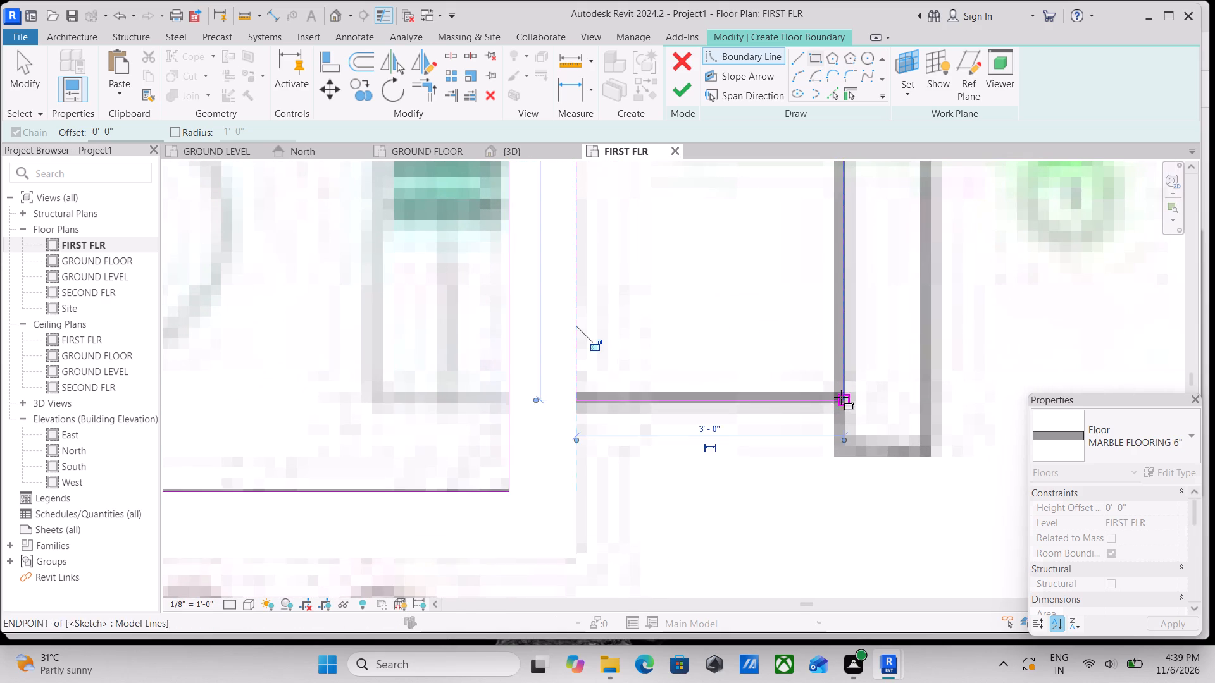
scroll(738, 266, "down", 3)
scroll(777, 343, "down", 3)
middle_click_drag(777, 343, 773, 562)
scroll(750, 343, "down", 2)
middle_click_drag(755, 391, 752, 532)
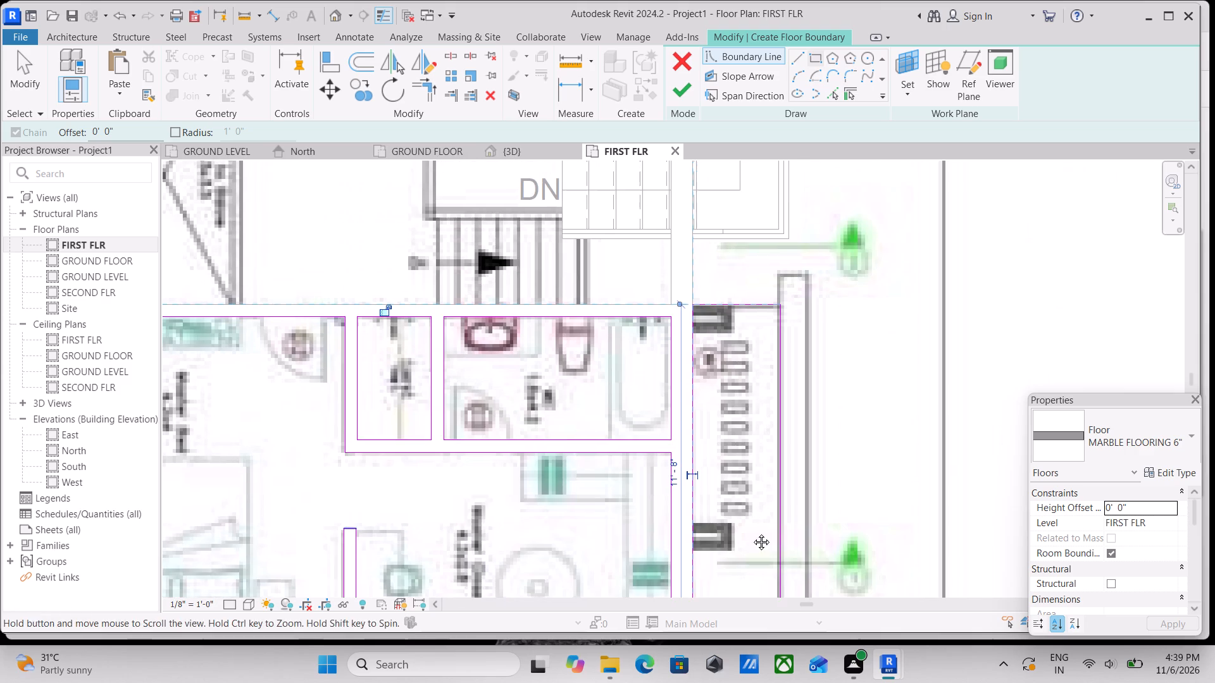
middle_click_drag(752, 532, 752, 534)
middle_click_drag(742, 359, 746, 479)
scroll(758, 291, "down", 4)
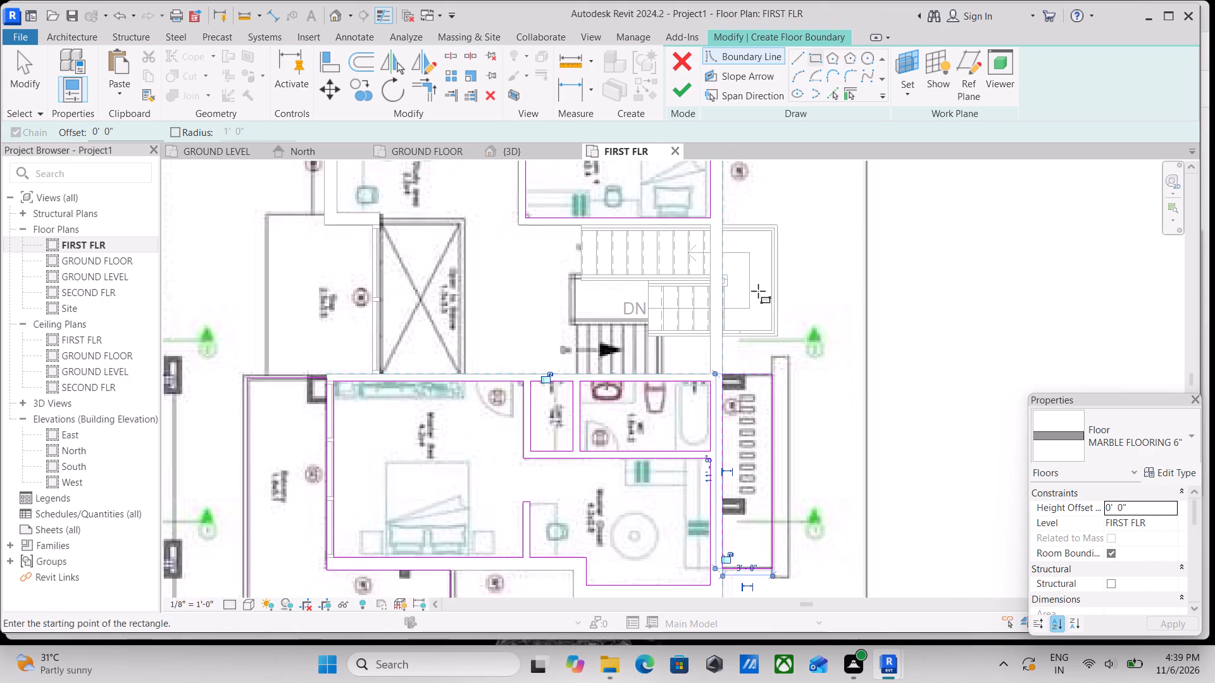
scroll(759, 356, "up", 8)
key("Escape")
key("Escape")
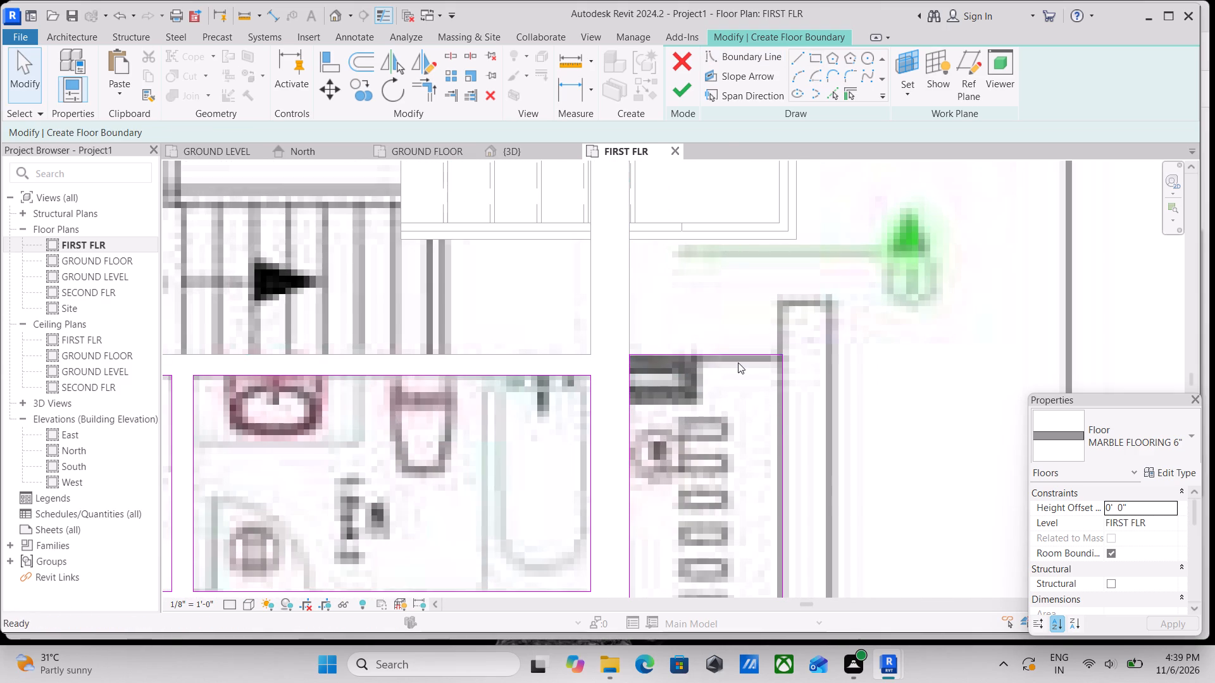
key("Escape")
Nudge the outer strip's short boundary edge nearest the stair slightly down toward the underlying plan line.
left_click(734, 356)
key("Down")
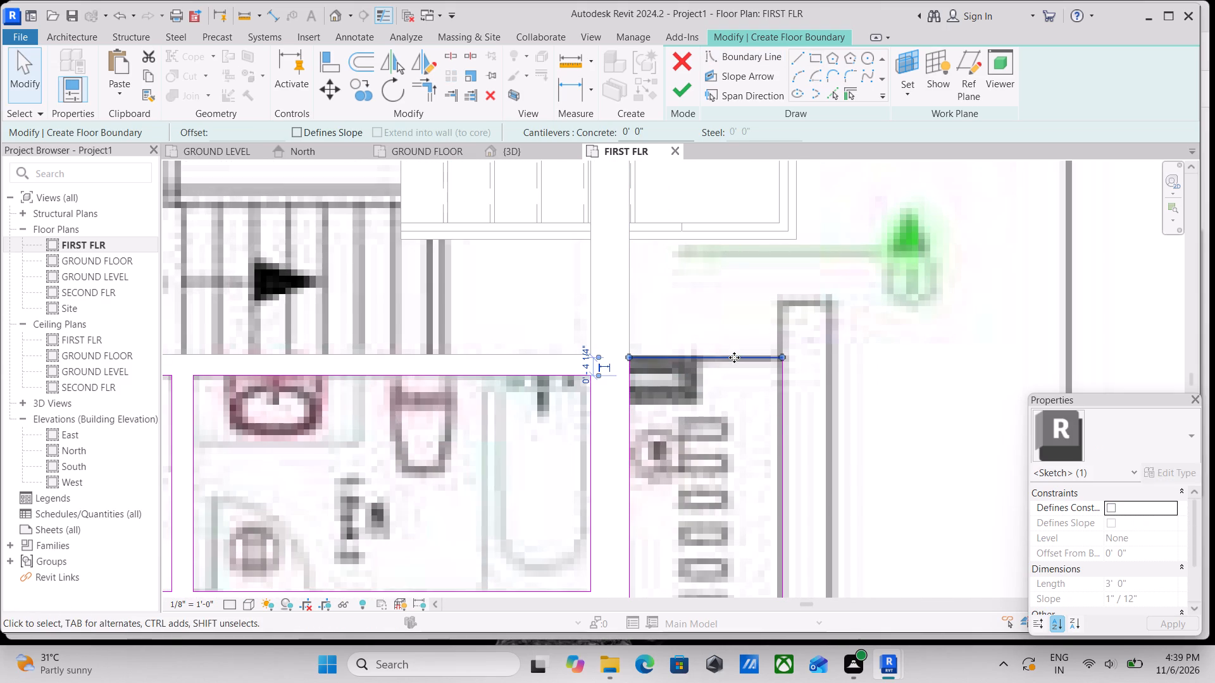
scroll(741, 369, "up", 2)
key("Escape")
Examine the boundary sketch around the outer strip, the stair, the master bedroom and closet, and the balcony.
scroll(767, 310, "down", 6)
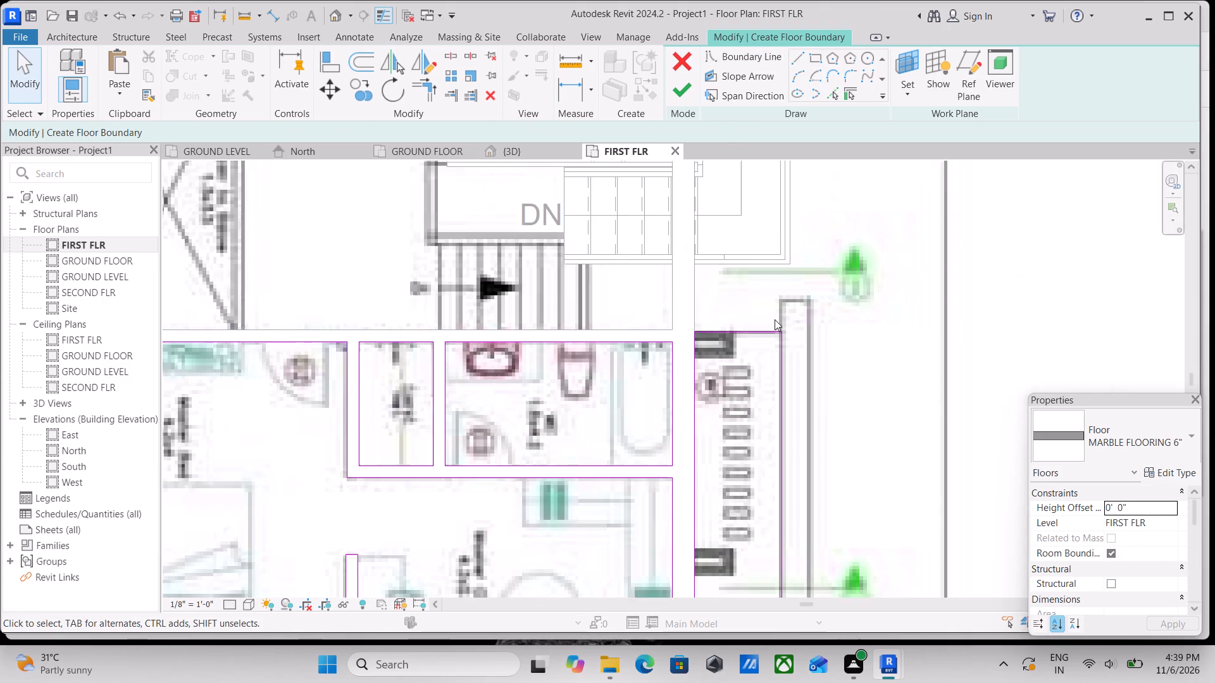
middle_click_drag(775, 319, 809, 301)
middle_click_drag(800, 309, 756, 382)
scroll(782, 325, "down", 3)
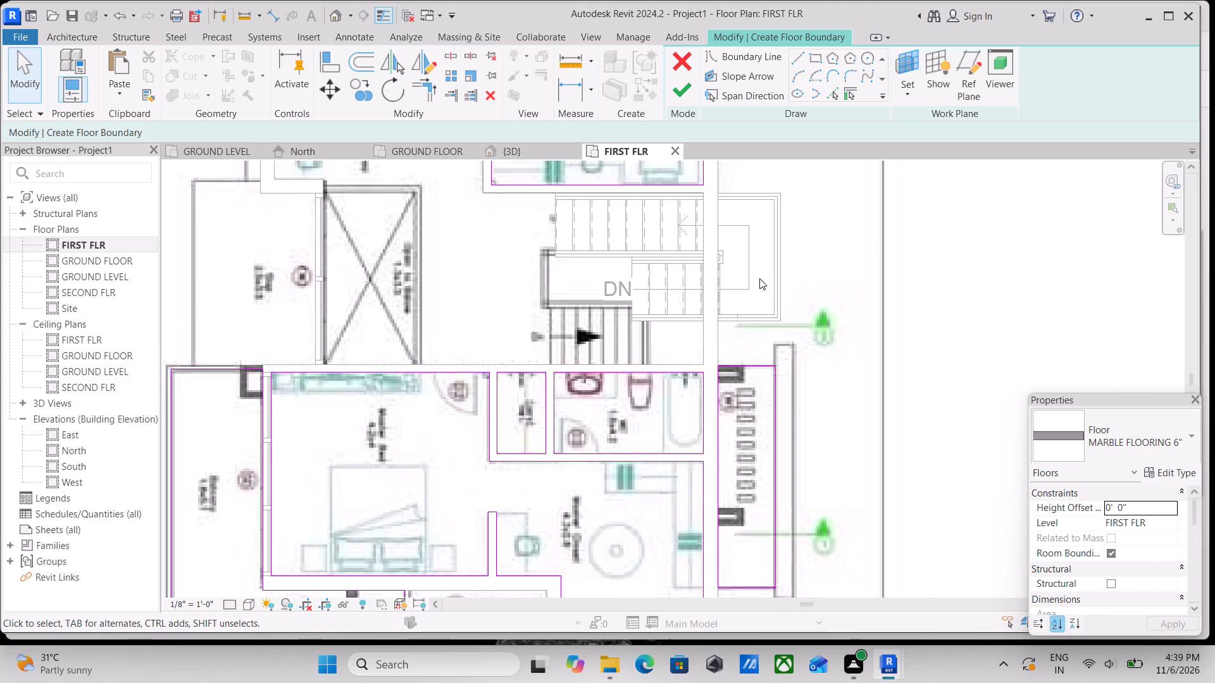
scroll(757, 278, "down", 2)
middle_click_drag(755, 414, 876, 338)
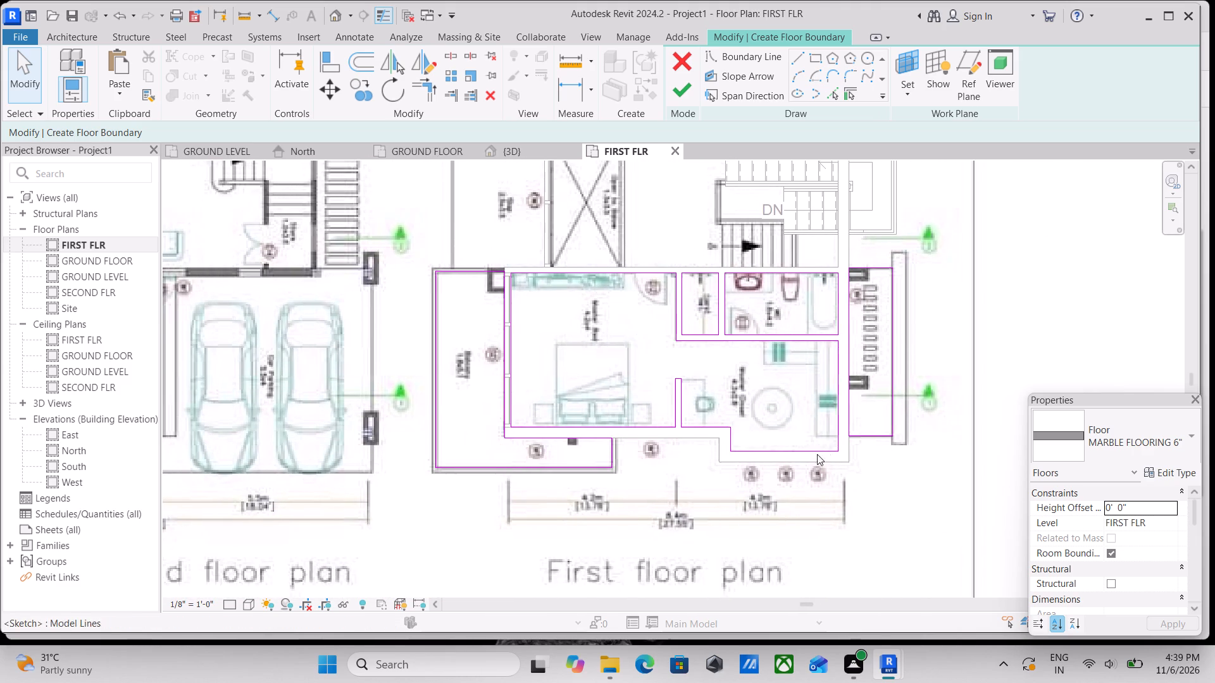
Nudge the balcony boundary's long outer edge outward onto the underlying plan's outer line, about 4'-11 3/4" from the master bedroom wall.
middle_click_drag(817, 456, 859, 398)
scroll(697, 383, "up", 2)
scroll(619, 451, "up", 3)
middle_click_drag(454, 409, 637, 441)
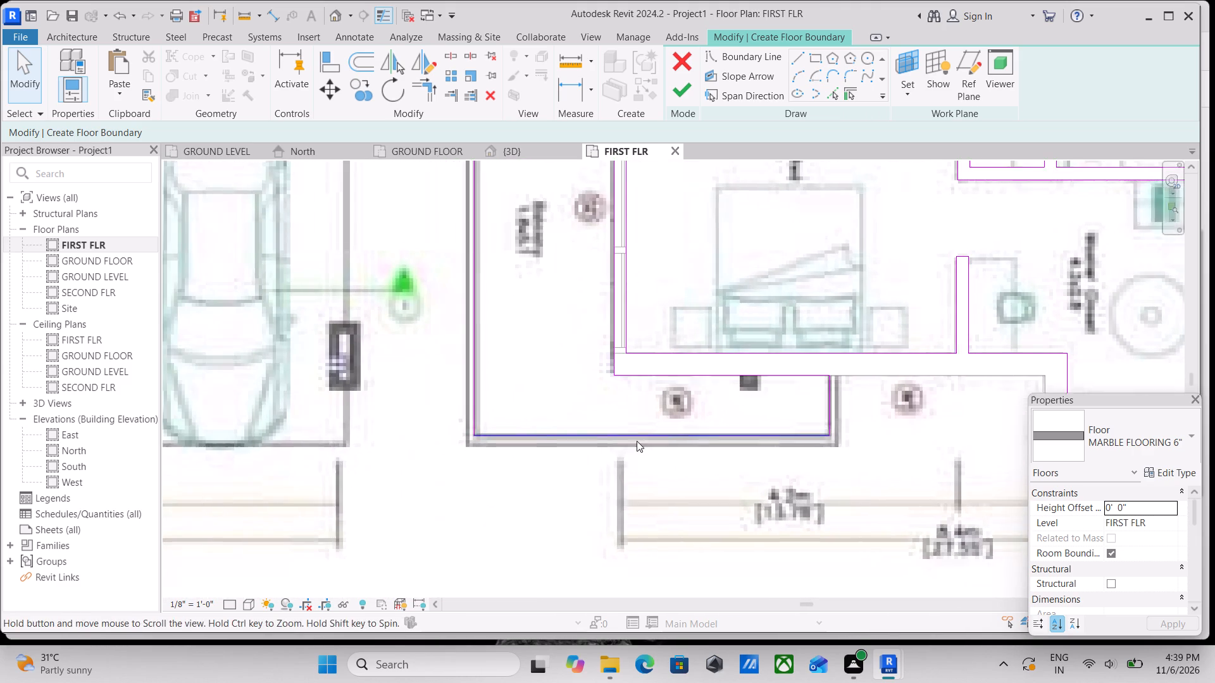
middle_click_drag(637, 441, 636, 441)
scroll(480, 391, "down", 2)
middle_click_drag(485, 391, 560, 488)
scroll(559, 338, "down", 1)
middle_click_drag(594, 396, 629, 464)
scroll(584, 318, "up", 1)
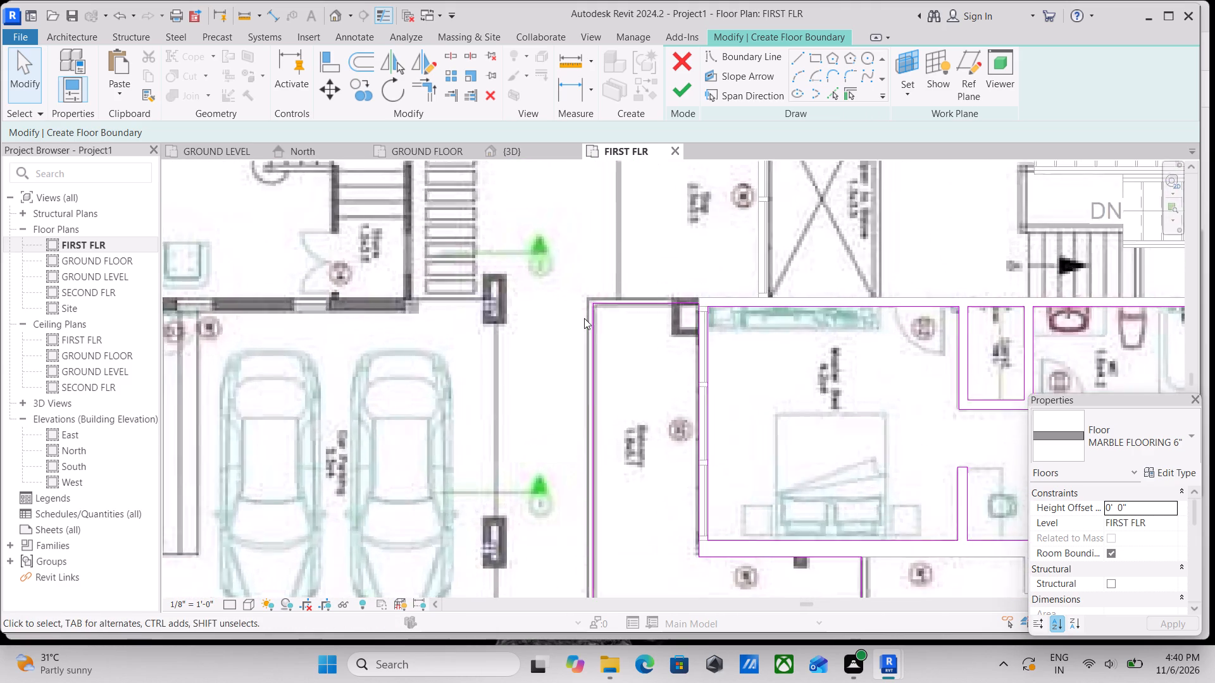
scroll(584, 318, "up", 6)
left_click(604, 390)
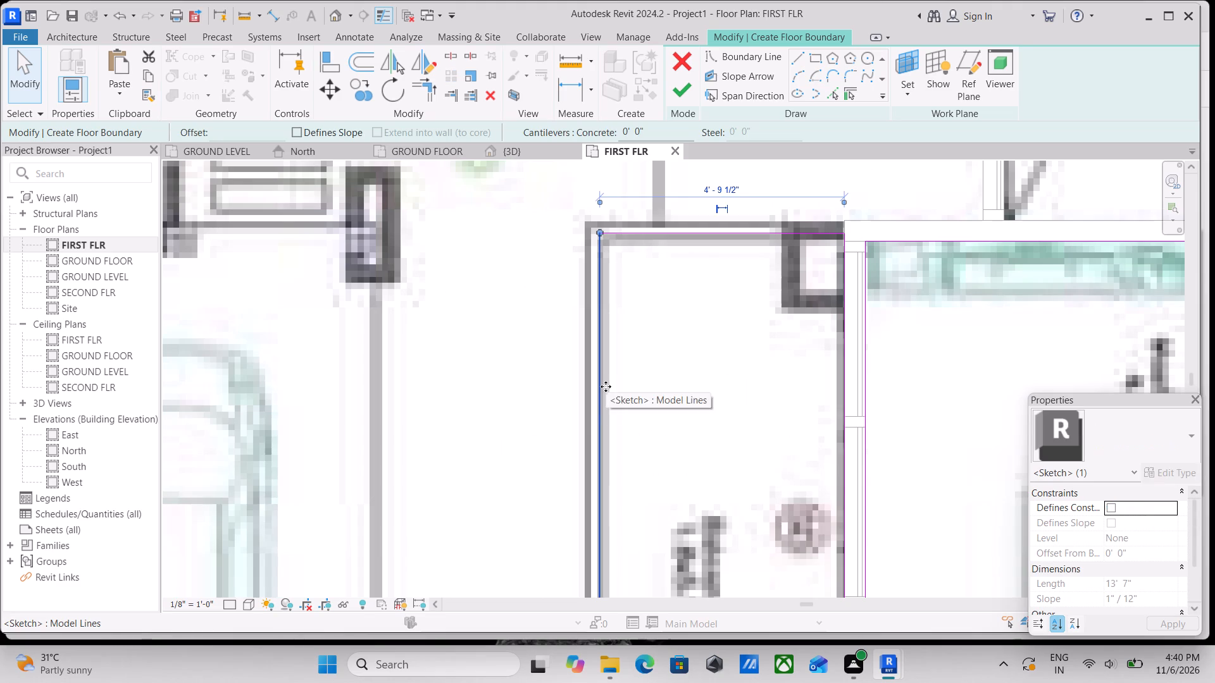
key("Left")
key("Left")
key("Left")
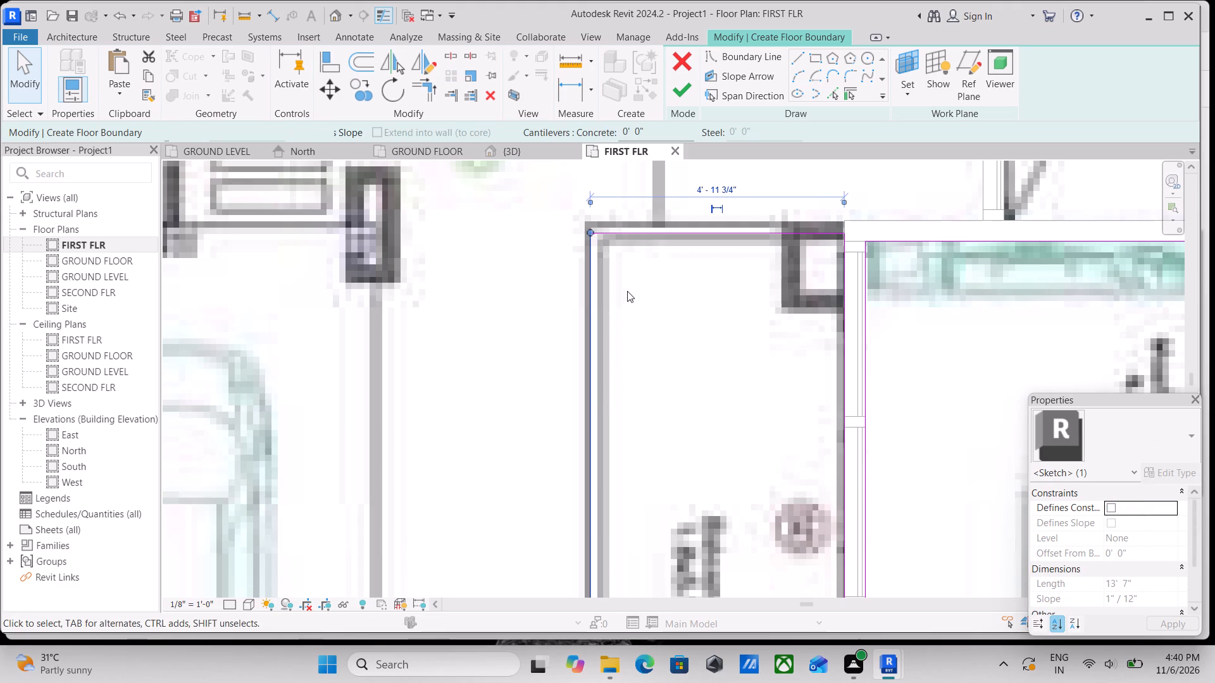
Nudge the balcony's short boundary edge beside the corner column outward to the plan's outer line.
left_click(685, 229)
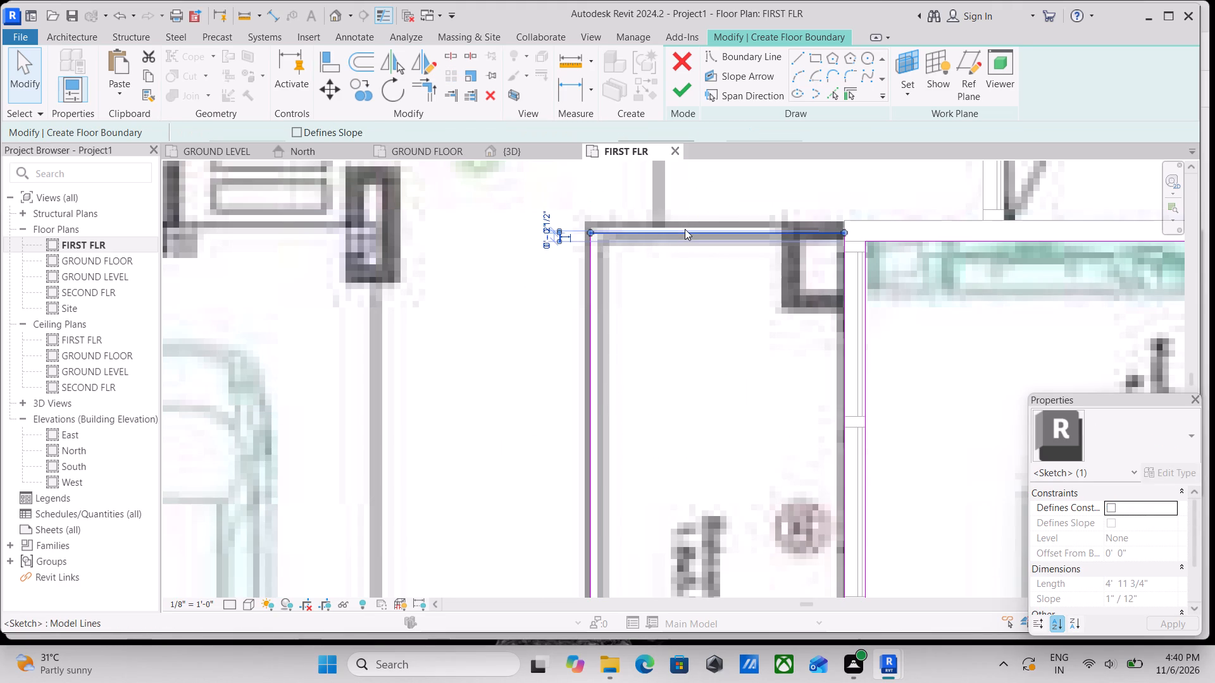
key("Up")
key("Up")
key("Up")
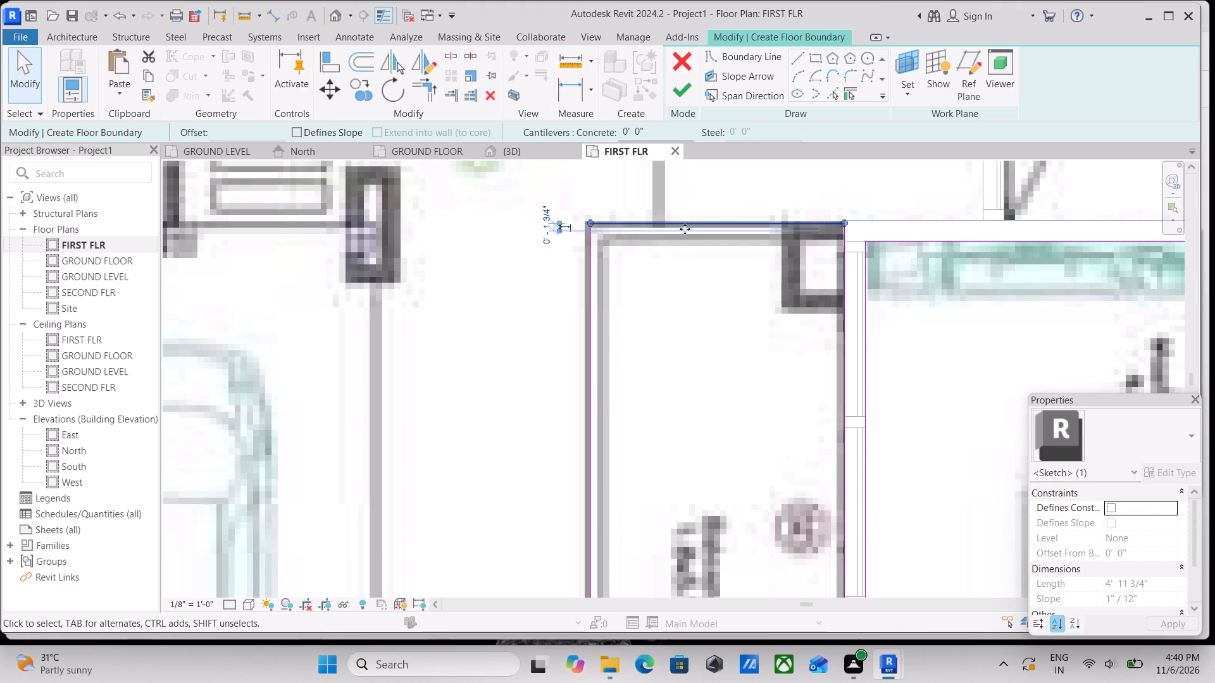
Nudge the balcony's bottom boundary edge outward to the plan's outer line, about 2'-4 11/16" from the master bedroom wall's outer face.
scroll(692, 304, "down", 1)
middle_click_drag(689, 304, 697, 250)
scroll(702, 482, "down", 1)
middle_click_drag(702, 482, 718, 270)
scroll(714, 553, "up", 1)
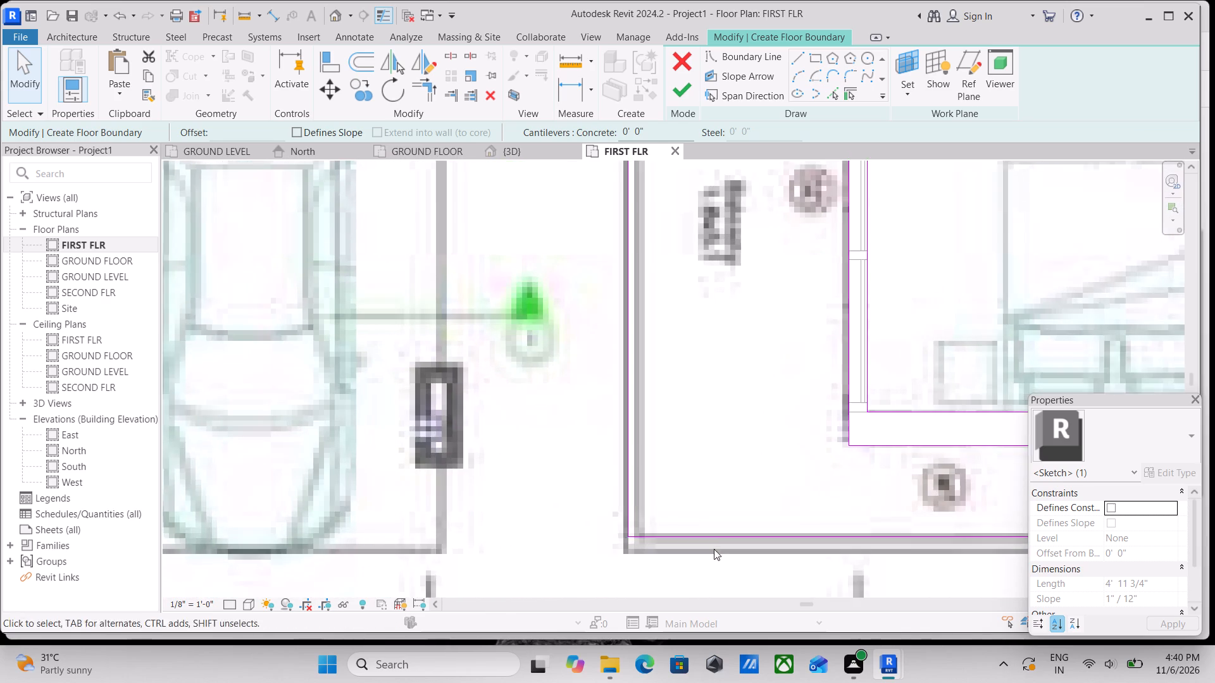
scroll(714, 549, "up", 1)
key("Escape")
scroll(717, 524, "down", 2)
middle_click_drag(711, 501, 630, 366)
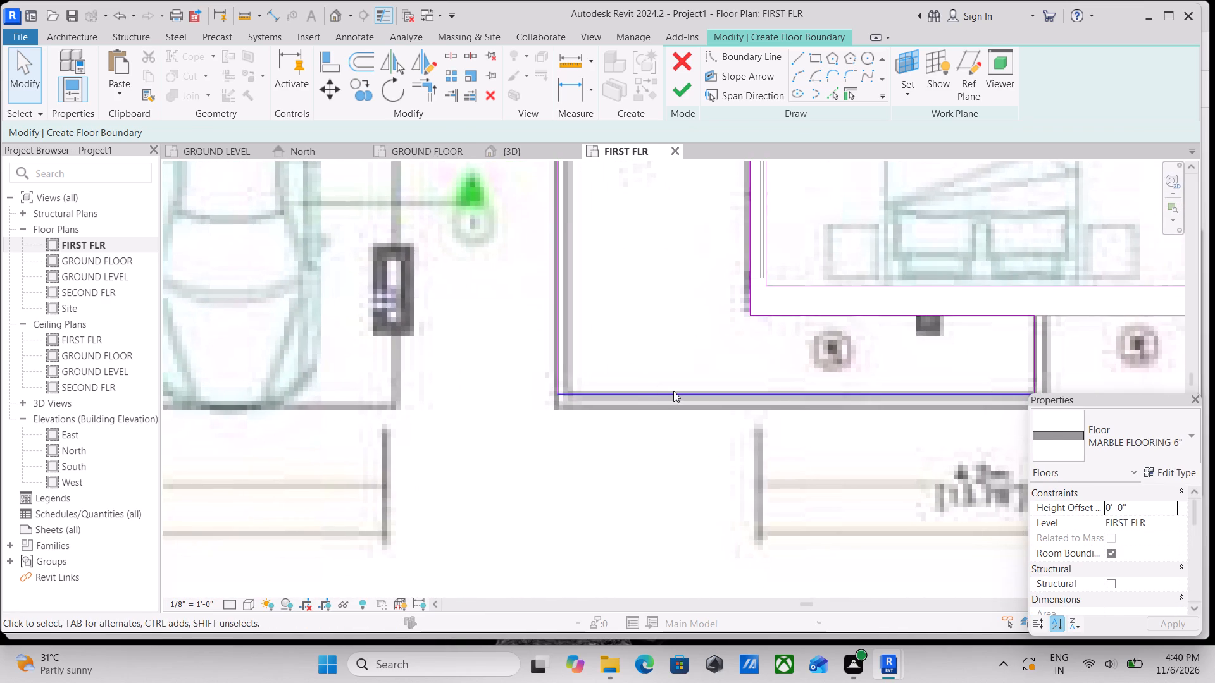
left_click(673, 391)
key("Down")
key("Down")
key("Down")
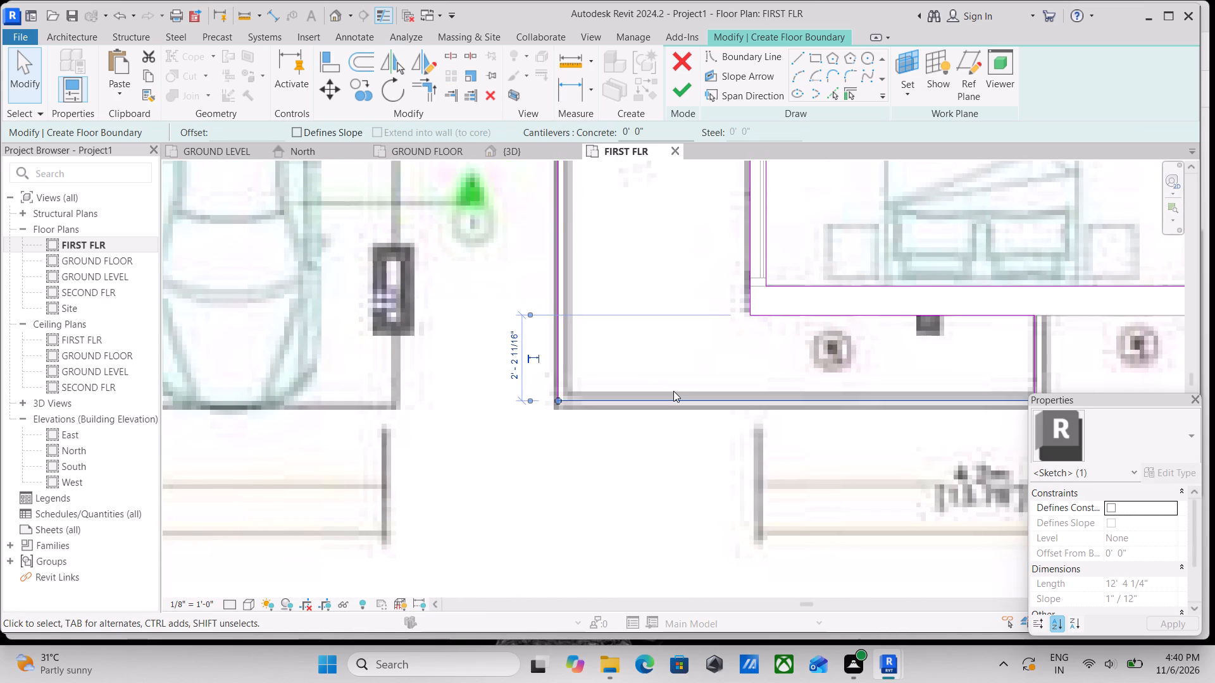
key("Down")
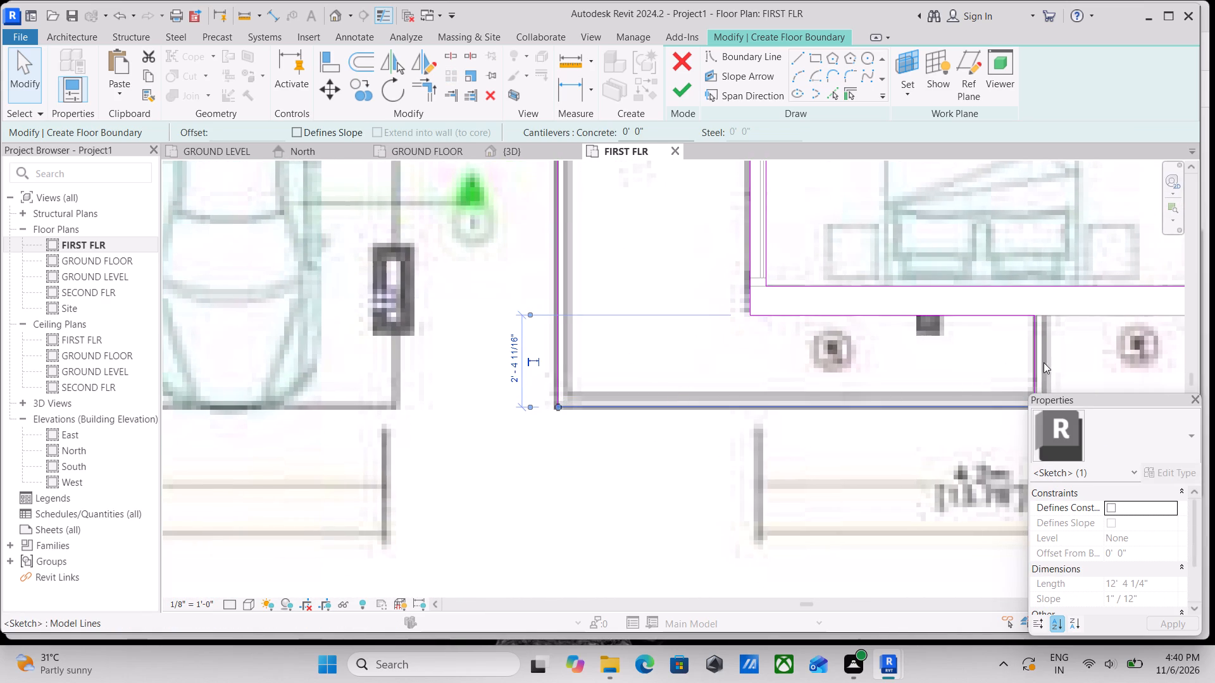
Nudge the short end edge of the balcony's return below the master bedroom outward to the plan's outer line.
left_click(1036, 362)
middle_click_drag(968, 362, 842, 357)
key("Right")
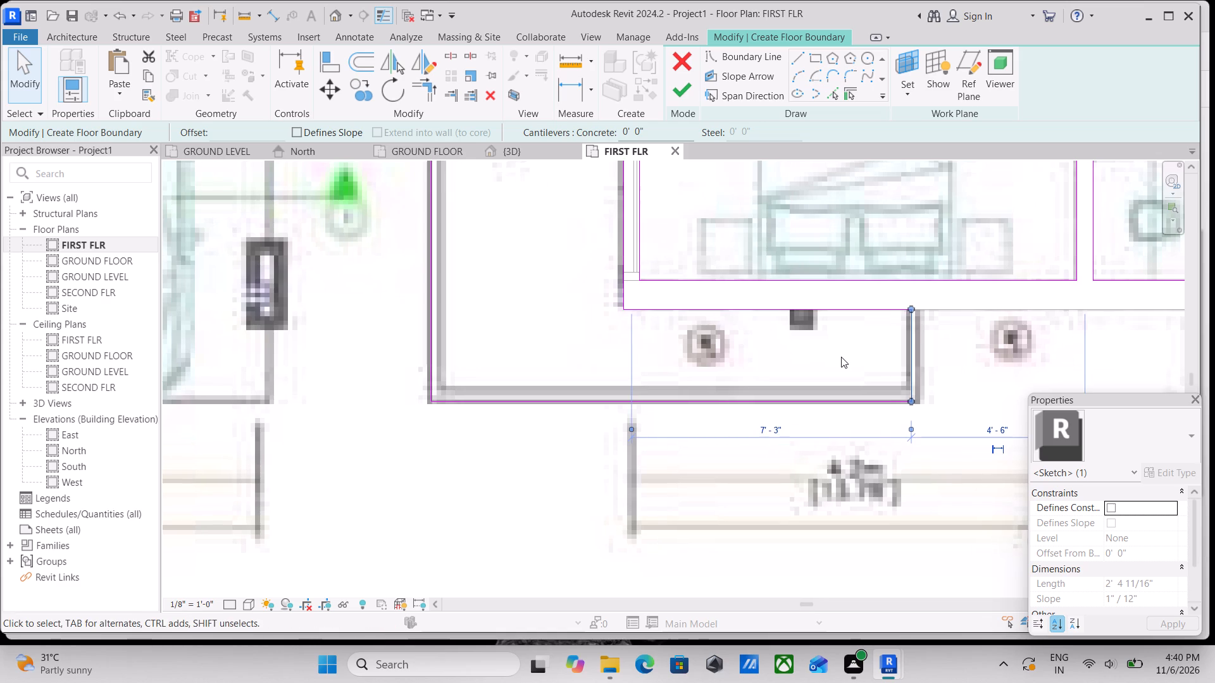
key("Right")
key("Right")
scroll(840, 357, "down", 2)
middle_click_drag(728, 355, 803, 440)
scroll(704, 371, "down", 1)
scroll(893, 445, "up", 2)
scroll(950, 452, "up", 6)
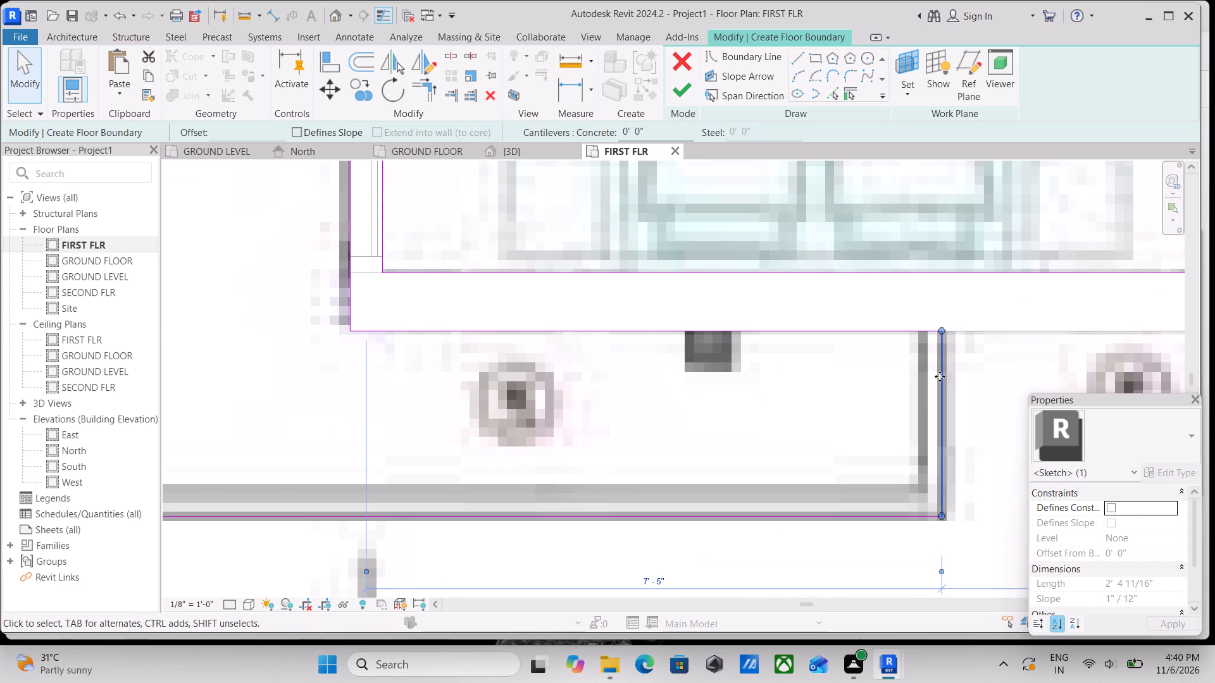
left_click(943, 427)
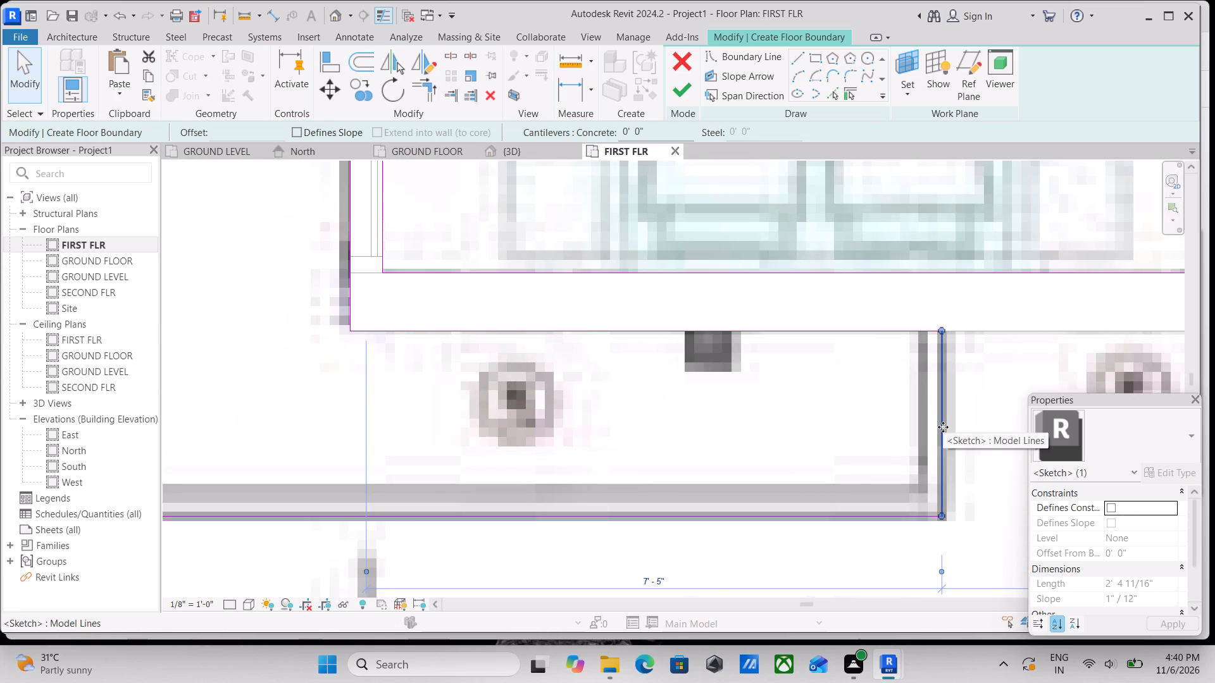
key("Right")
scroll(943, 427, "down", 7)
middle_click_drag(696, 401, 745, 484)
scroll(745, 484, "up", 1)
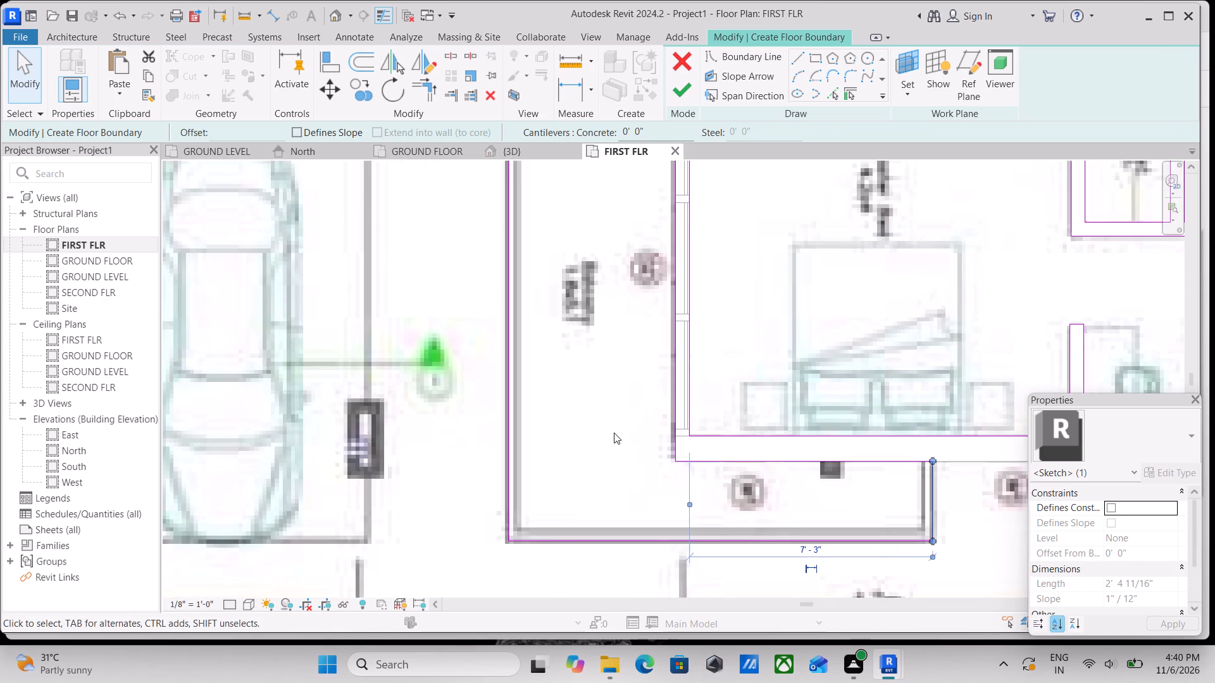
scroll(614, 433, "down", 6)
key("Escape")
Examine the whole first floor boundary sketch, from the master suite and balcony past the stair to the bedrooms and bathrooms.
middle_click_drag(618, 430, 419, 382)
middle_click_drag(645, 467, 508, 419)
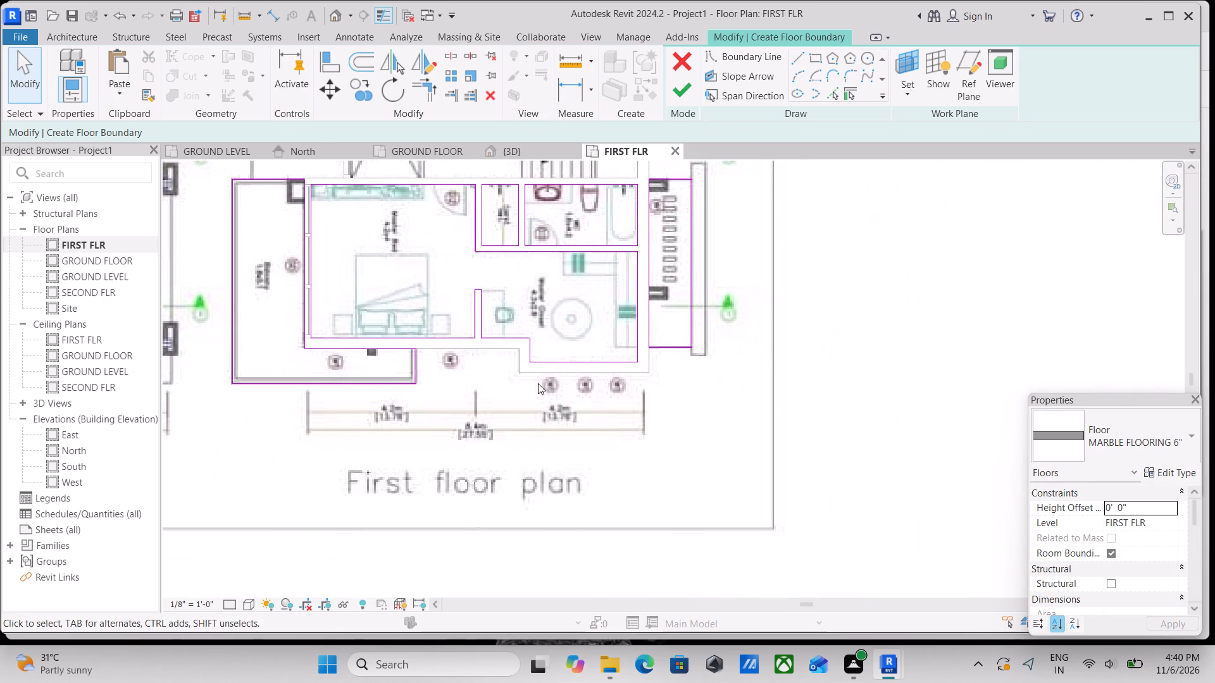
scroll(566, 347, "up", 3)
middle_click_drag(566, 347, 635, 460)
middle_click_drag(775, 437, 826, 586)
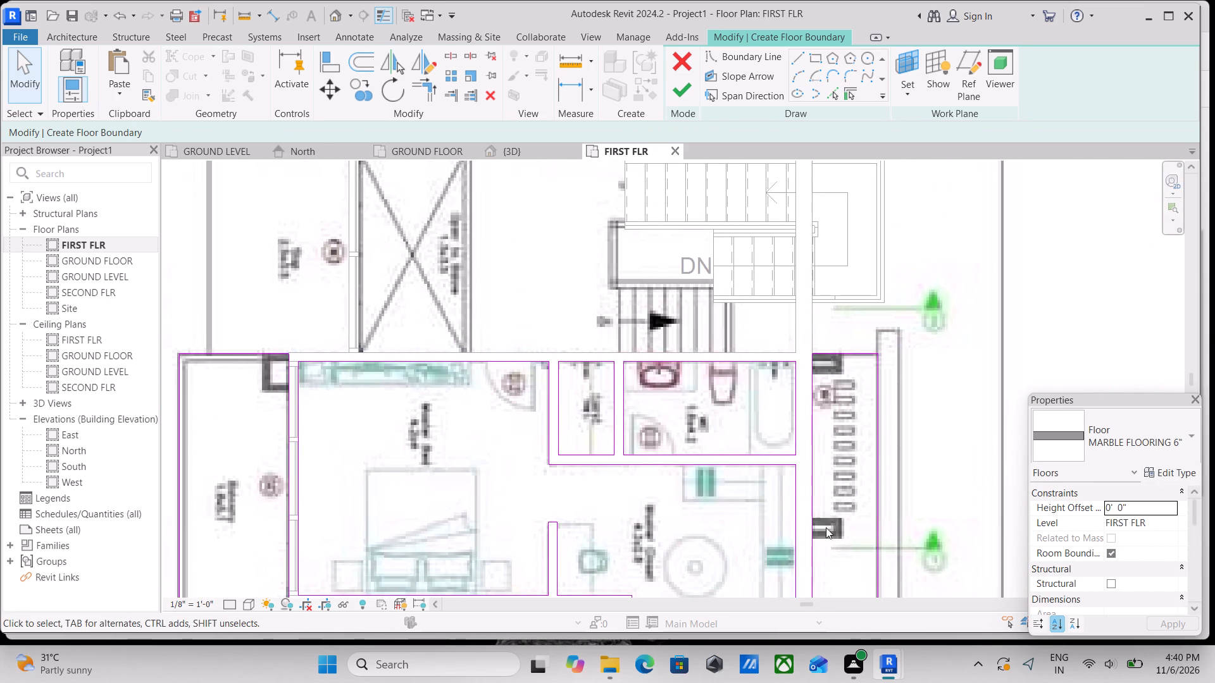
middle_click_drag(831, 486, 851, 582)
scroll(847, 579, "down", 3)
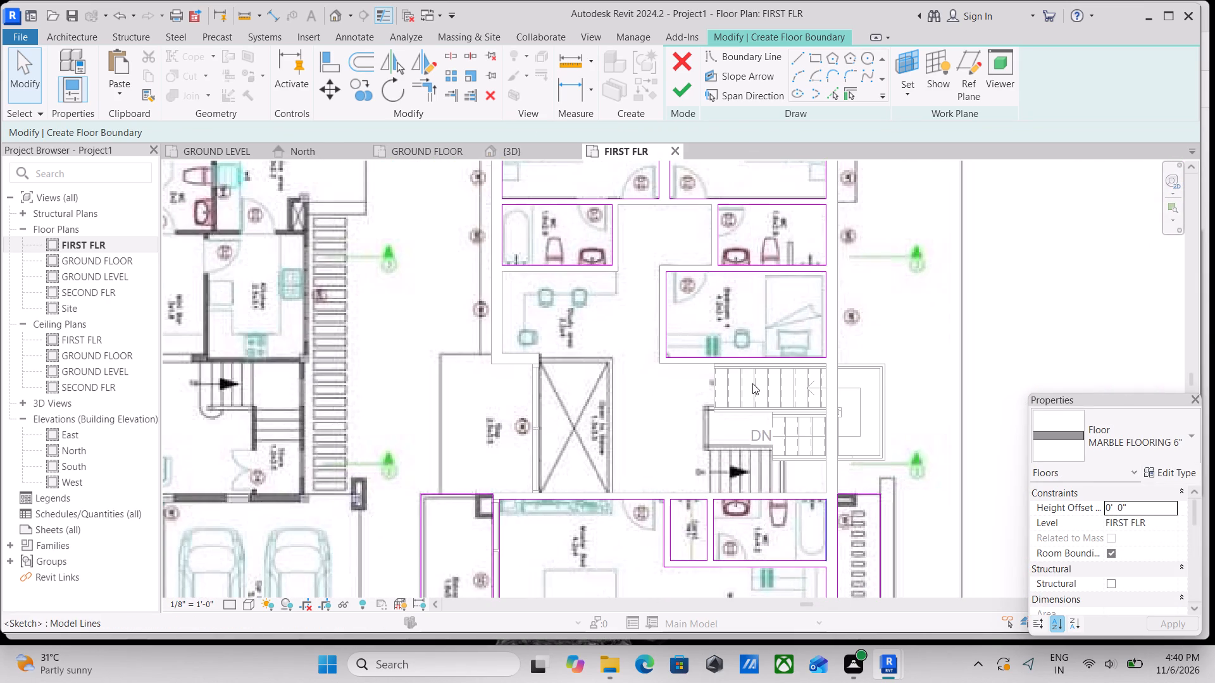
scroll(745, 386, "down", 1)
middle_click_drag(635, 413, 694, 455)
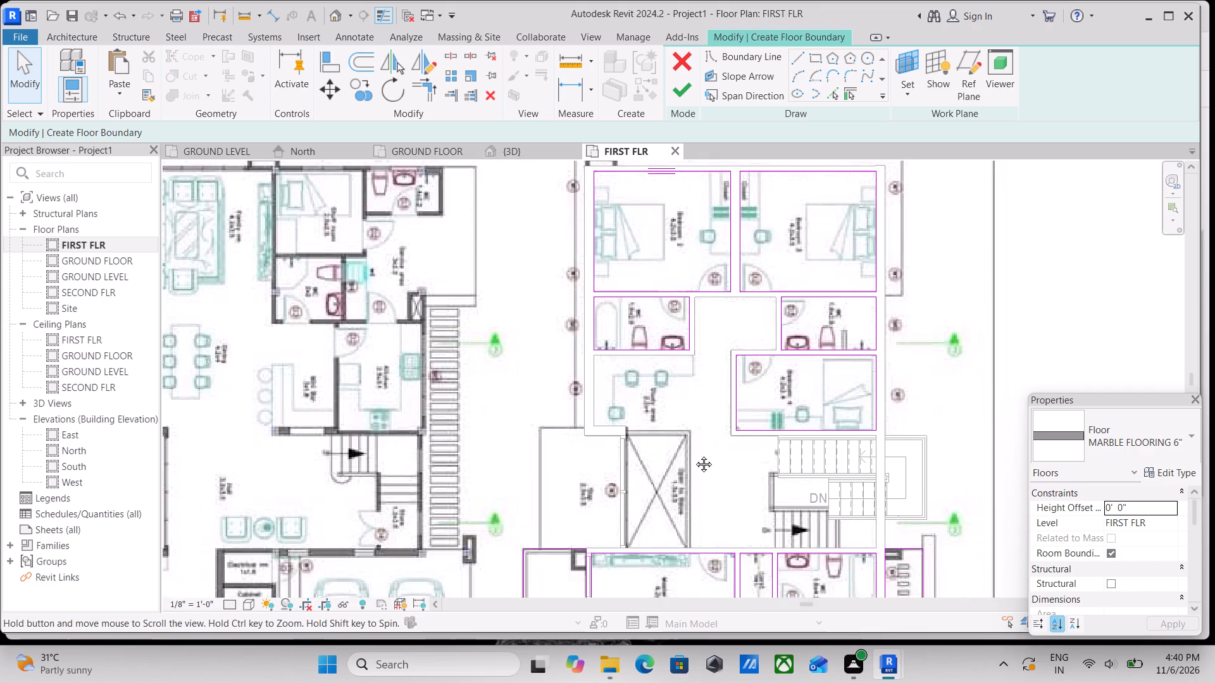
middle_click_drag(694, 455, 690, 388)
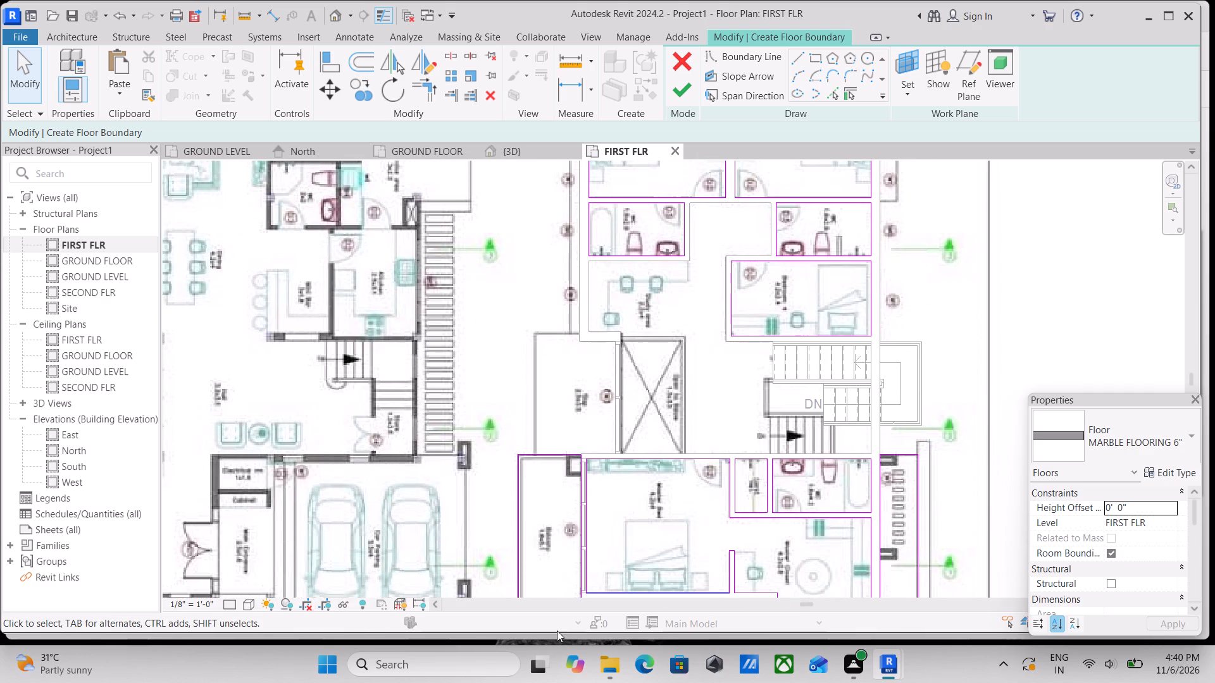
middle_click_drag(621, 455, 653, 492)
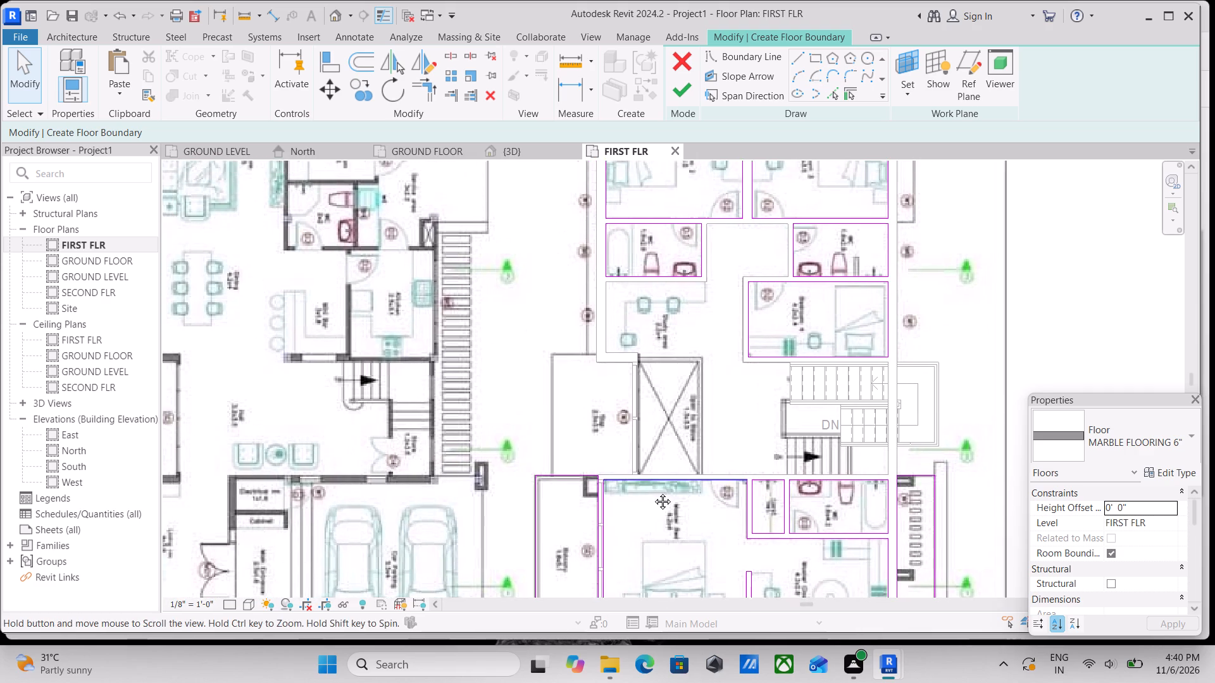
middle_click_drag(653, 492, 676, 521)
scroll(692, 453, "down", 2)
middle_click_drag(694, 471, 661, 654)
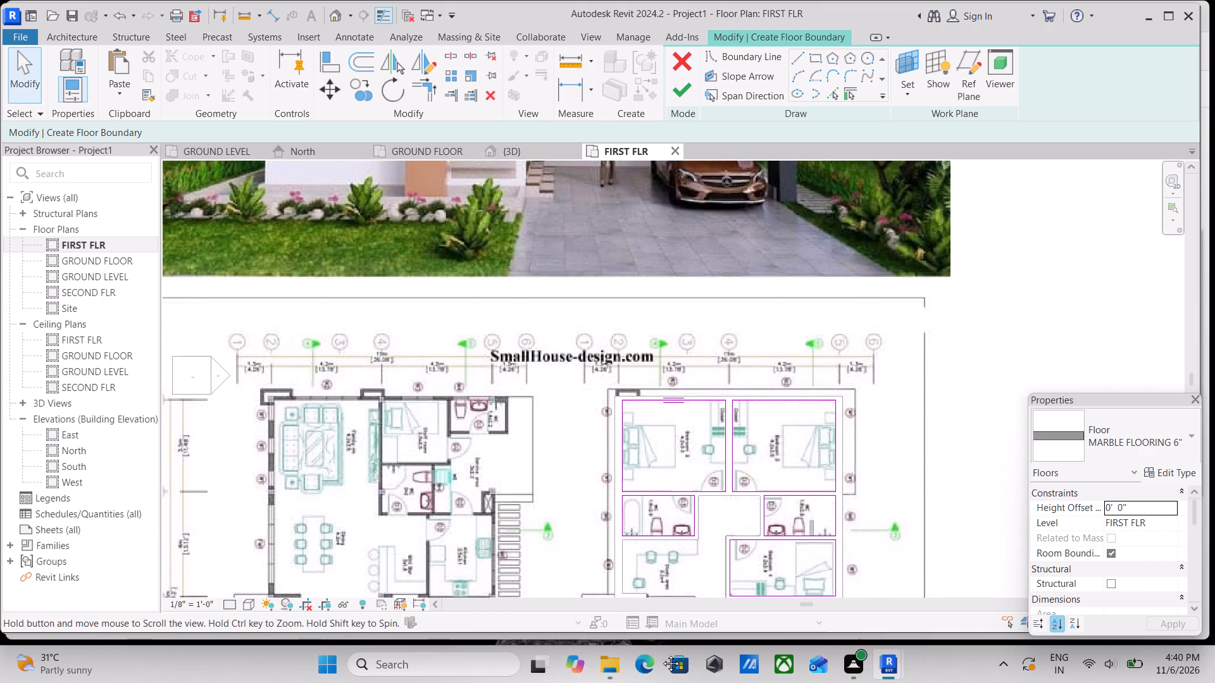
middle_click_drag(661, 654, 635, 542)
scroll(802, 424, "up", 2)
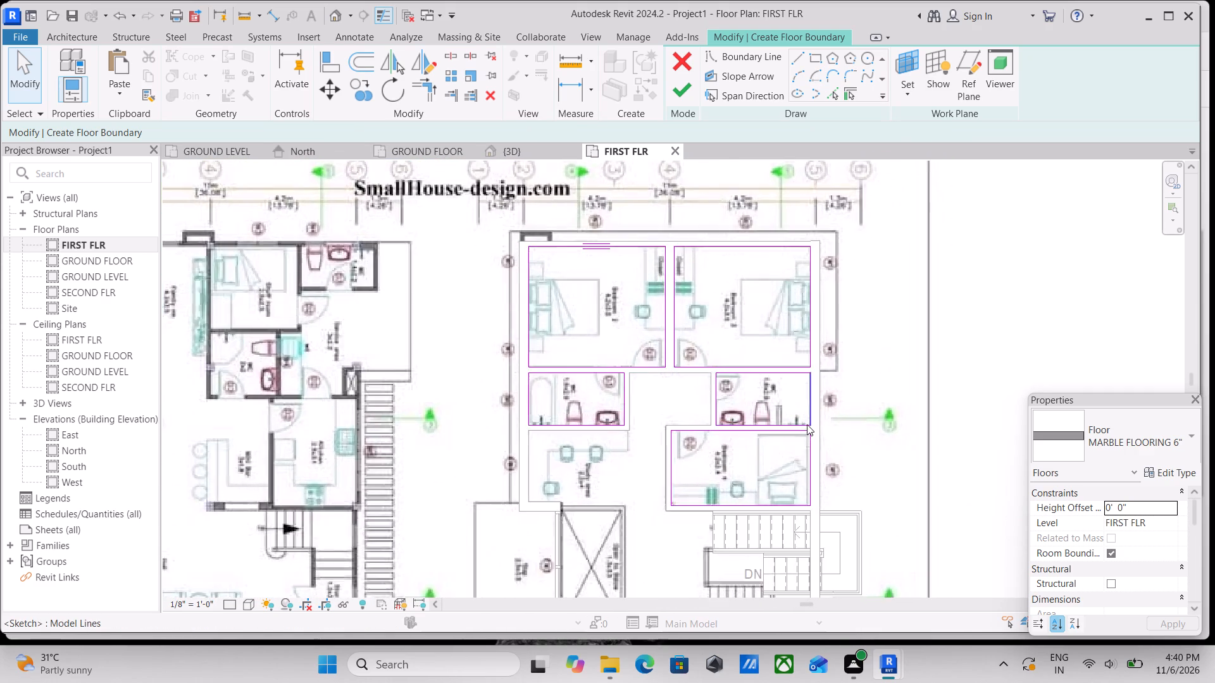
scroll(807, 424, "up", 2)
middle_click_drag(745, 385, 786, 418)
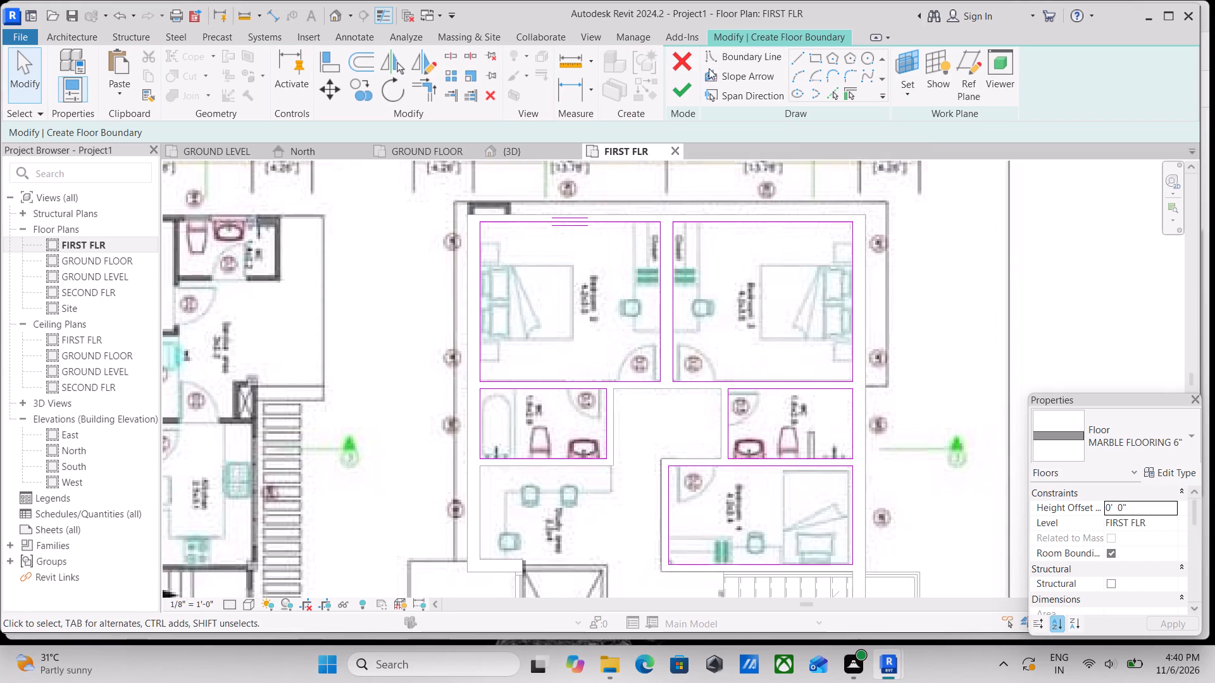
Finish the MARBLE FLOORING 6" floor sketch, dismissing the save reminder and leaving the walls unattached.
left_click(682, 85)
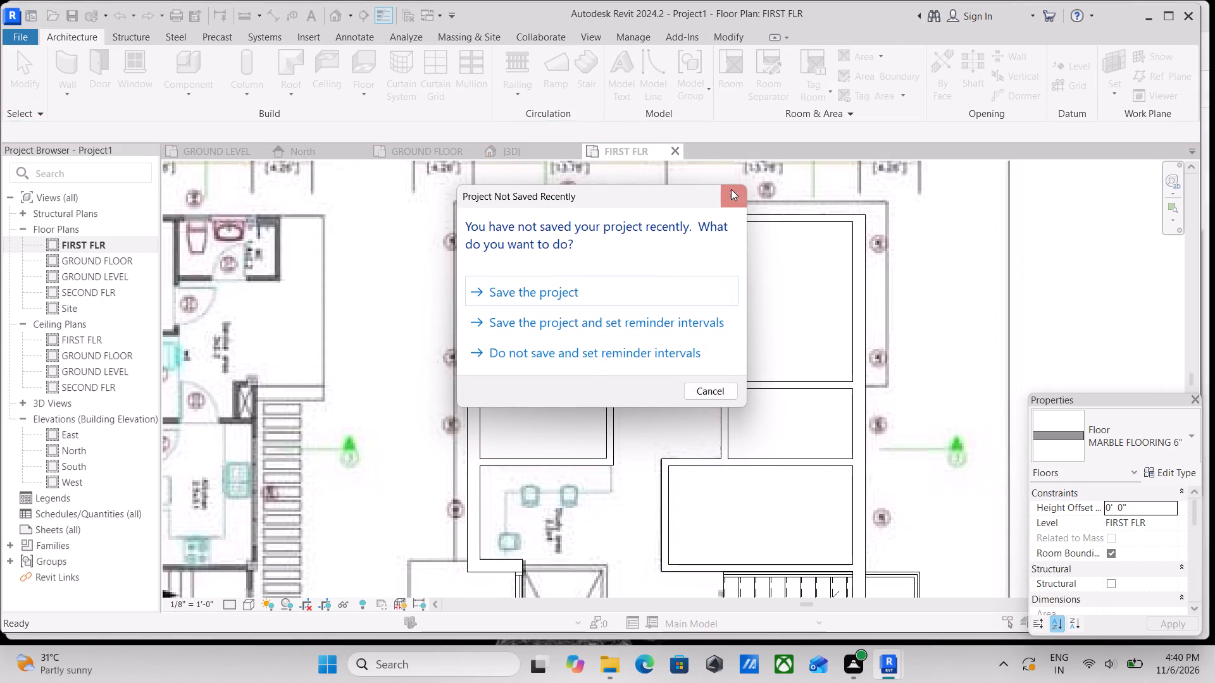
left_click(732, 190)
left_click(740, 341)
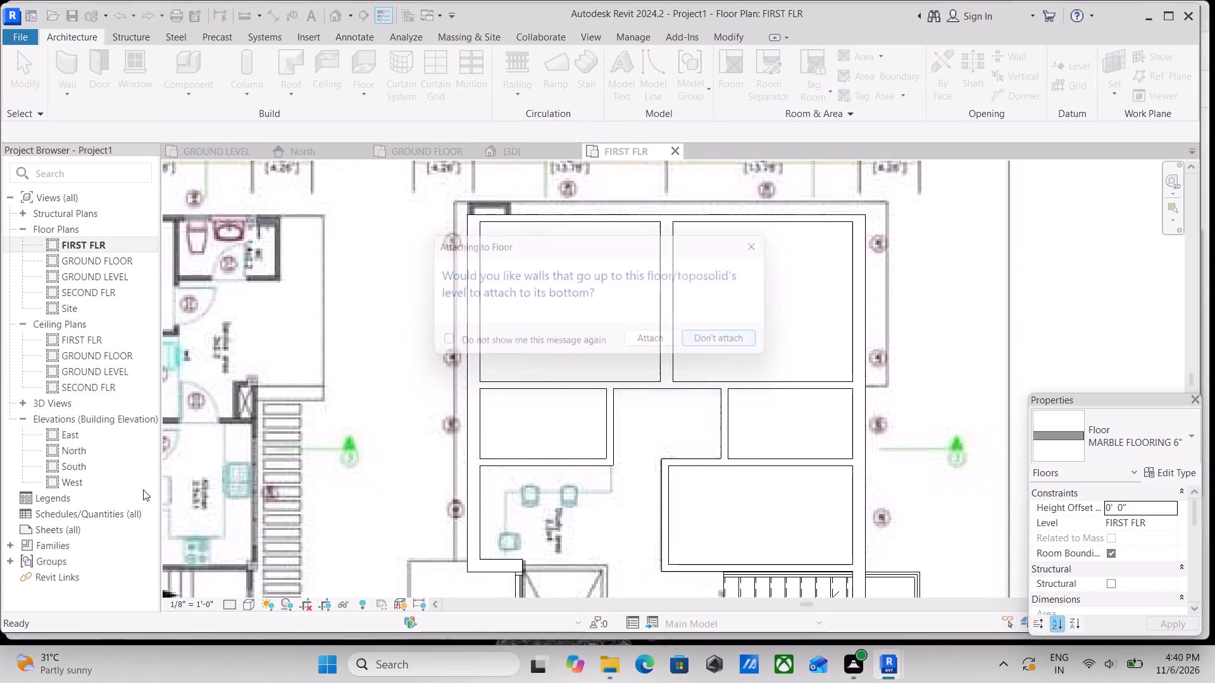
Set the FIRST FLR view's visual style to Wireframe and clear the selection.
scroll(514, 514, "down", 3)
scroll(603, 446, "down", 2)
middle_click_drag(606, 446, 695, 322)
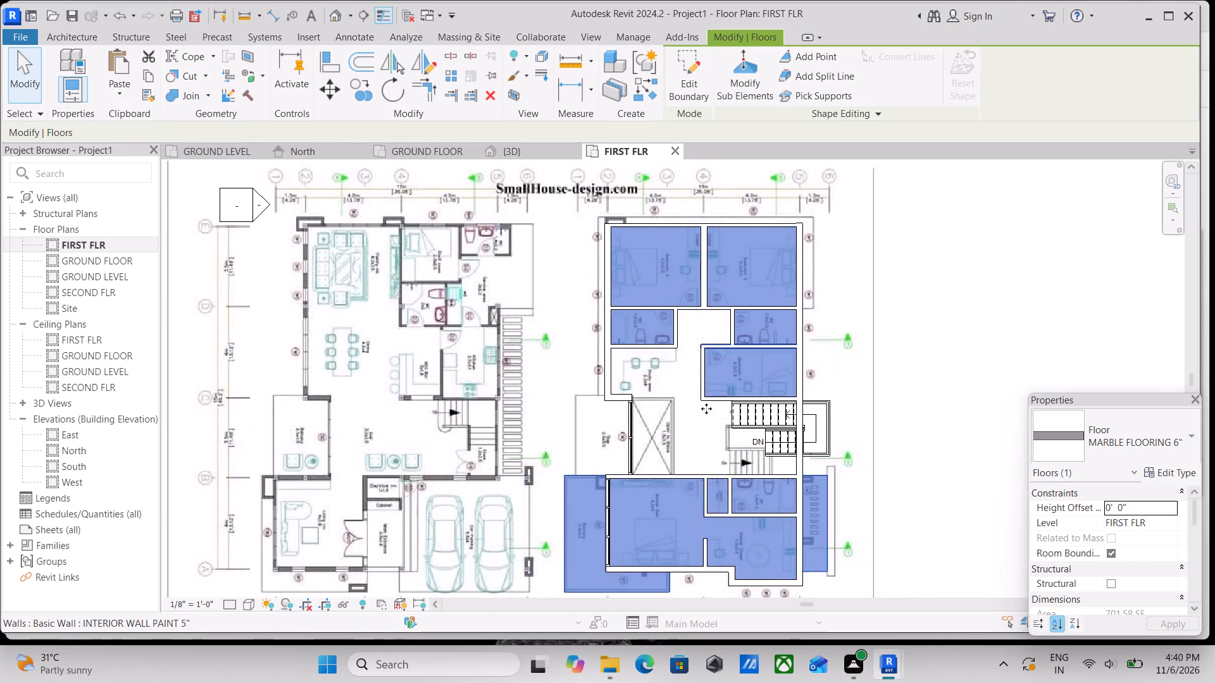
scroll(702, 466, "up", 1)
scroll(705, 445, "down", 1)
middle_click_drag(701, 501, 751, 414, "shift")
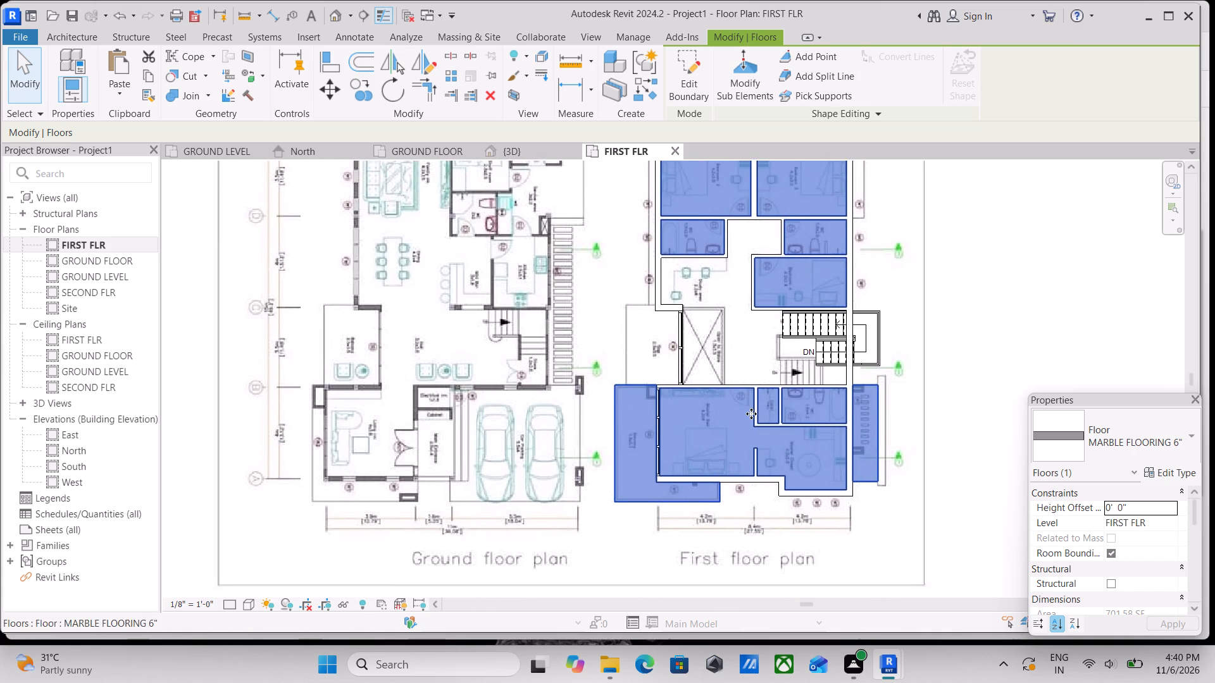
middle_click_drag(751, 414, 756, 485)
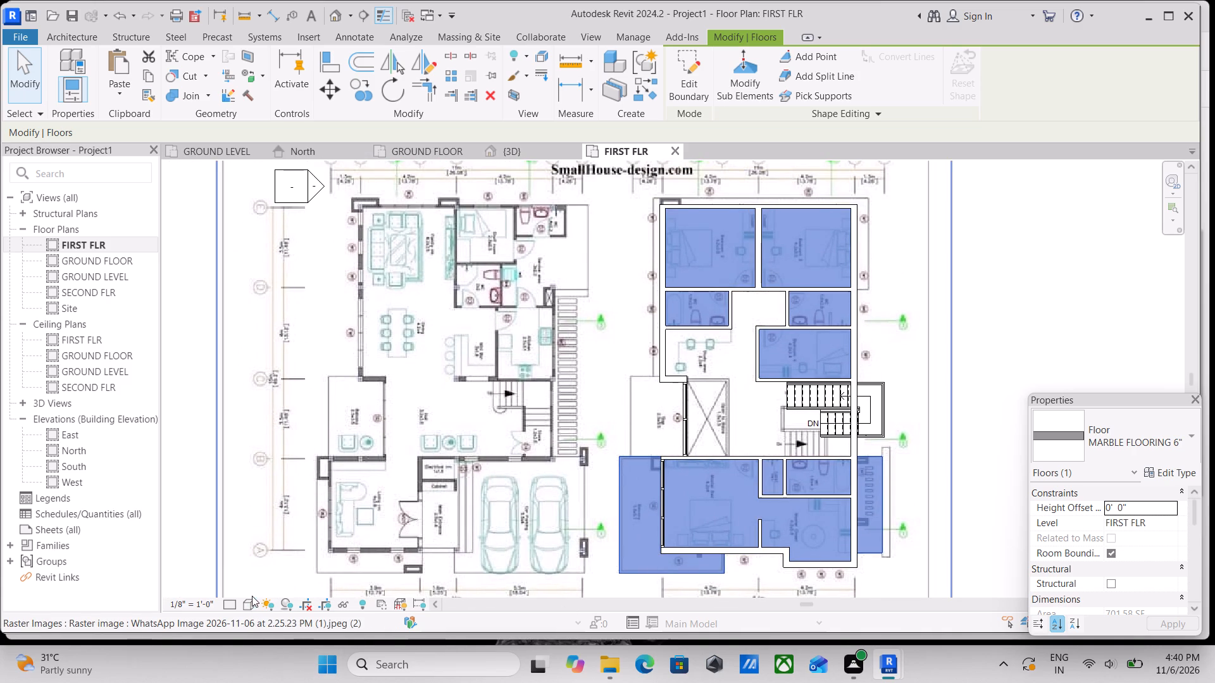
left_click(252, 596)
left_click(245, 603)
left_click(274, 510)
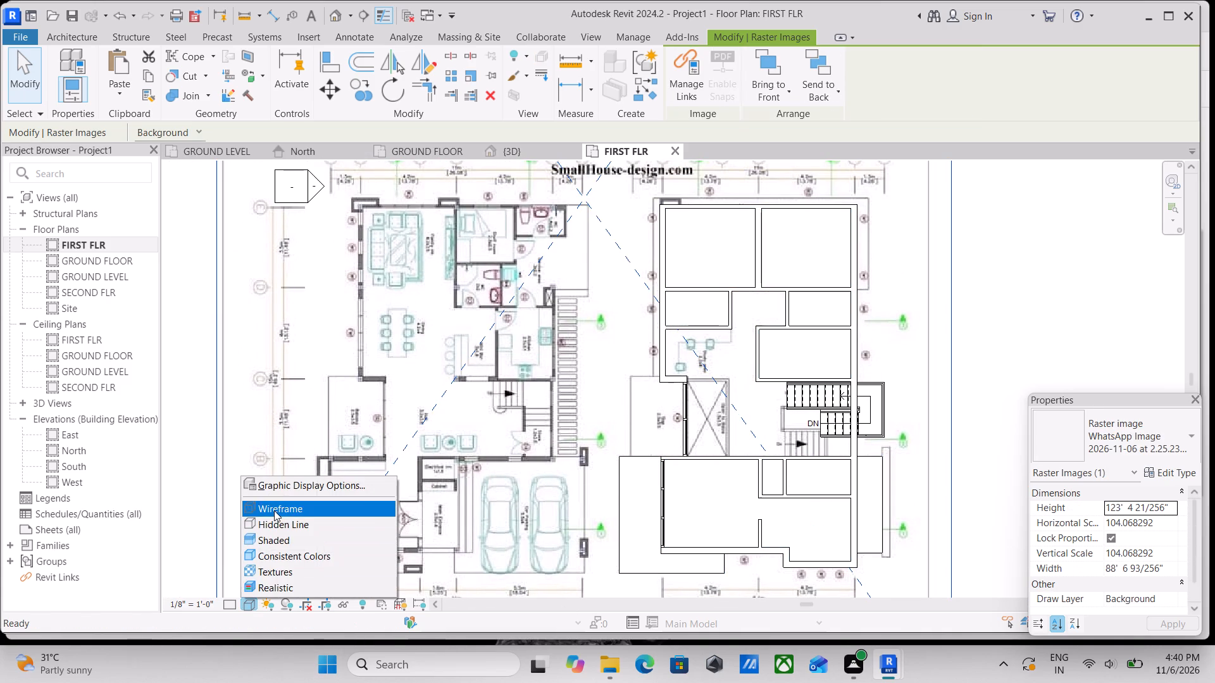
middle_click_drag(640, 465, 628, 541)
scroll(757, 341, "up", 3)
scroll(700, 374, "up", 4)
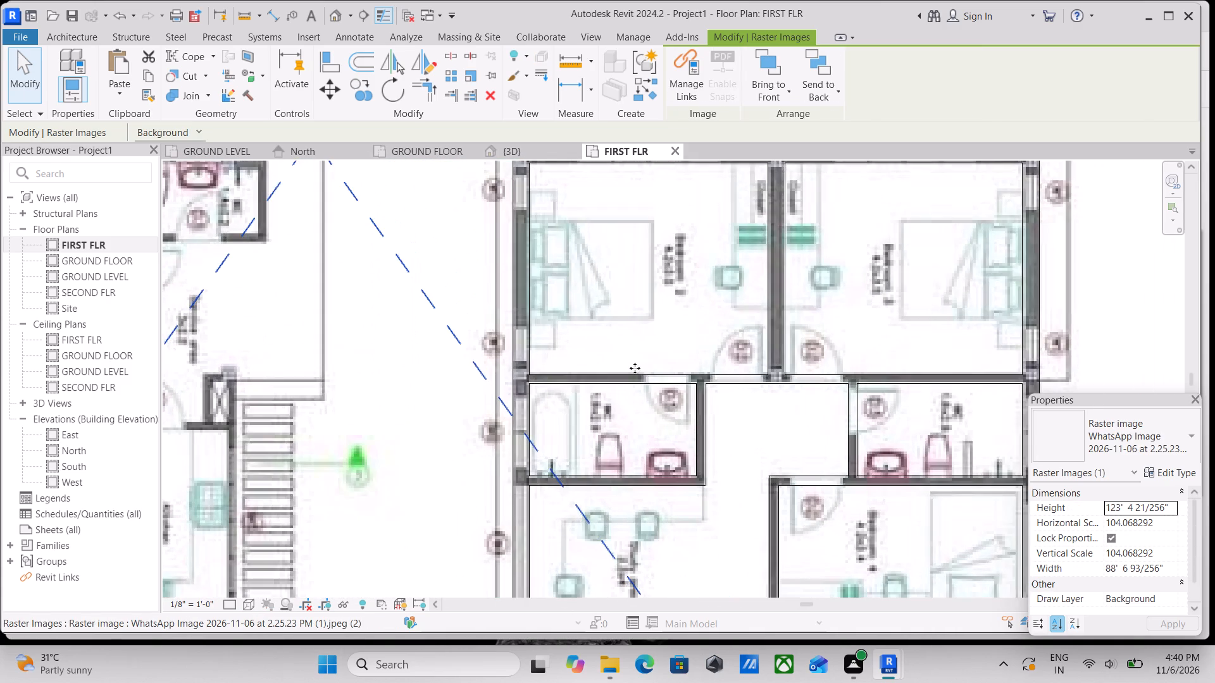
key("Escape")
Examine the wireframe first floor plan around the bedrooms, bathrooms, study area and stair against the reference image.
scroll(578, 369, "down", 2)
middle_click_drag(580, 368, 497, 450)
scroll(459, 350, "up", 2)
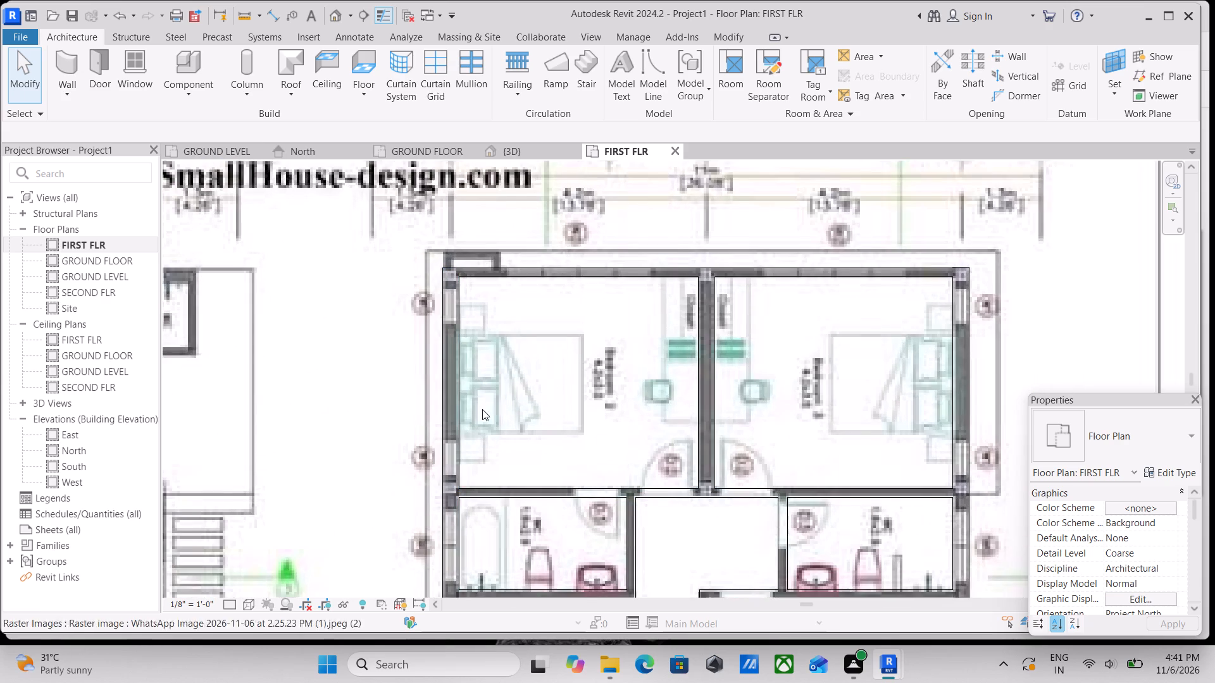
middle_click_drag(484, 410, 514, 370)
scroll(545, 385, "down", 1)
middle_click_drag(545, 385, 554, 372)
scroll(569, 362, "down", 1)
middle_click_drag(569, 362, 579, 376)
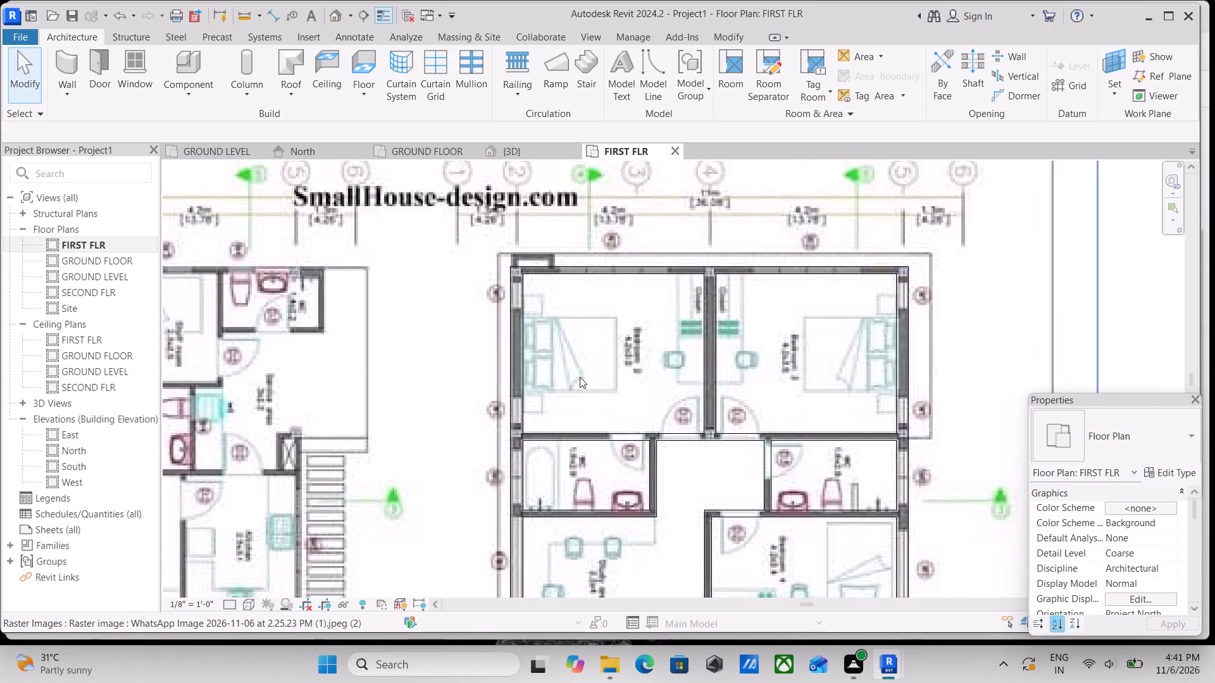
middle_click_drag(667, 373, 607, 379)
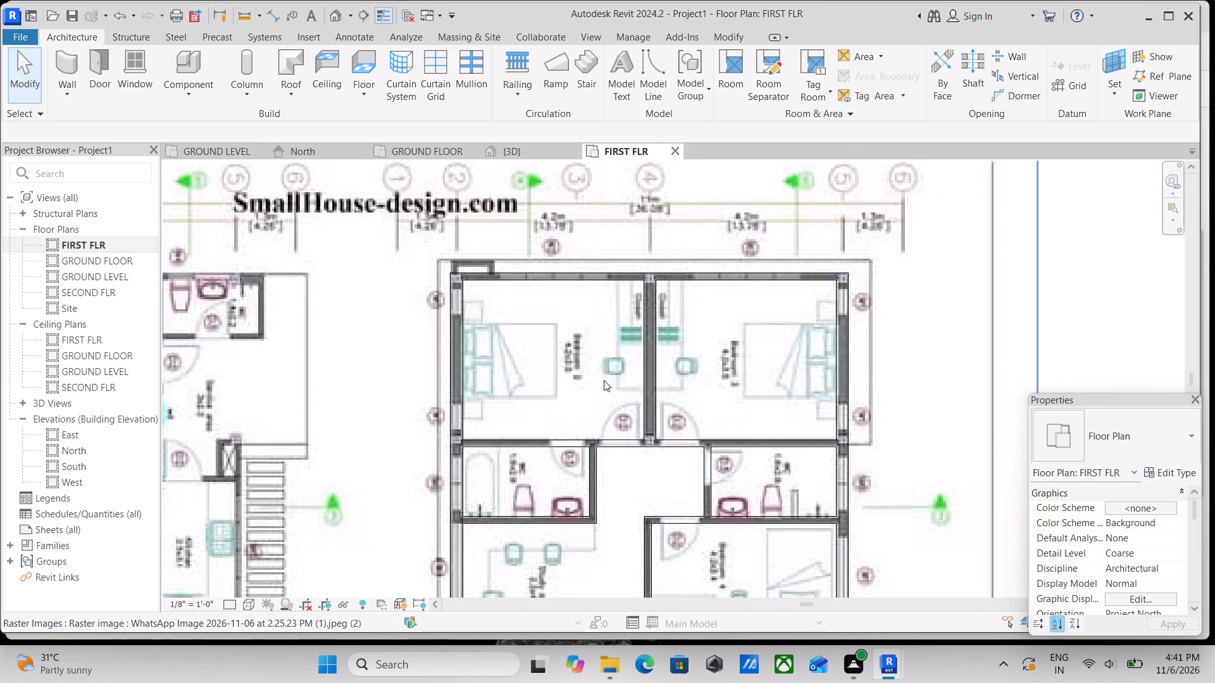
scroll(615, 423, "down", 1)
middle_click_drag(609, 423, 635, 305)
scroll(533, 457, "up", 1)
middle_click_drag(672, 453, 579, 442)
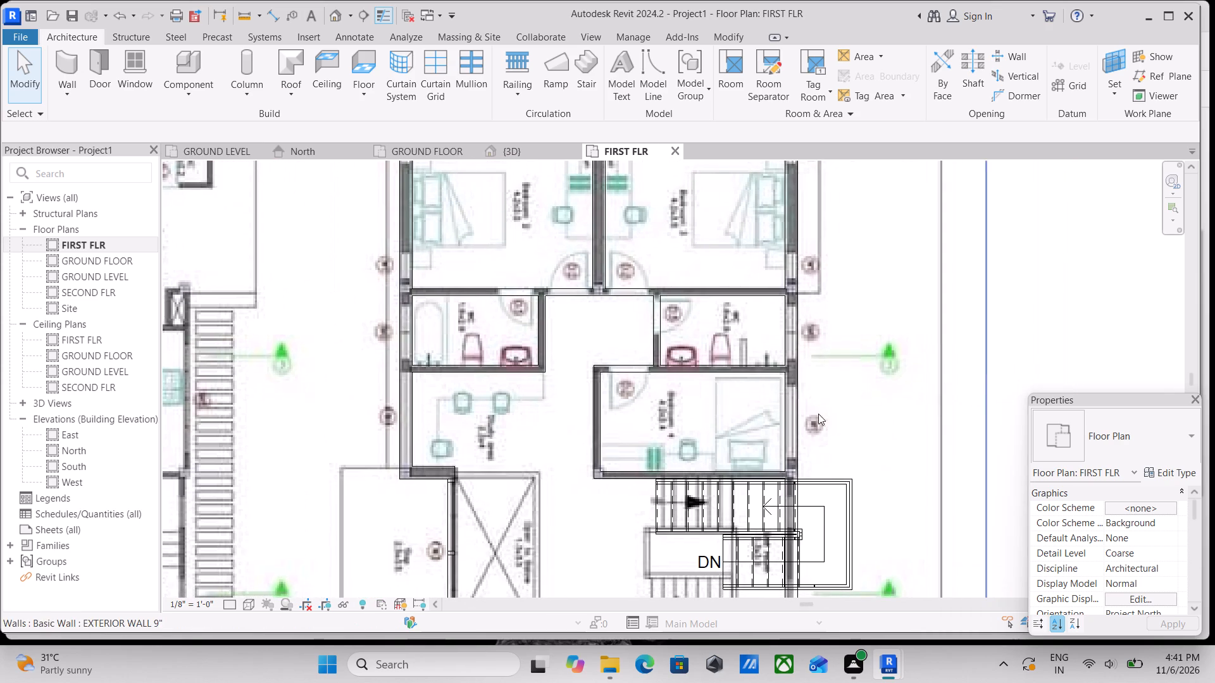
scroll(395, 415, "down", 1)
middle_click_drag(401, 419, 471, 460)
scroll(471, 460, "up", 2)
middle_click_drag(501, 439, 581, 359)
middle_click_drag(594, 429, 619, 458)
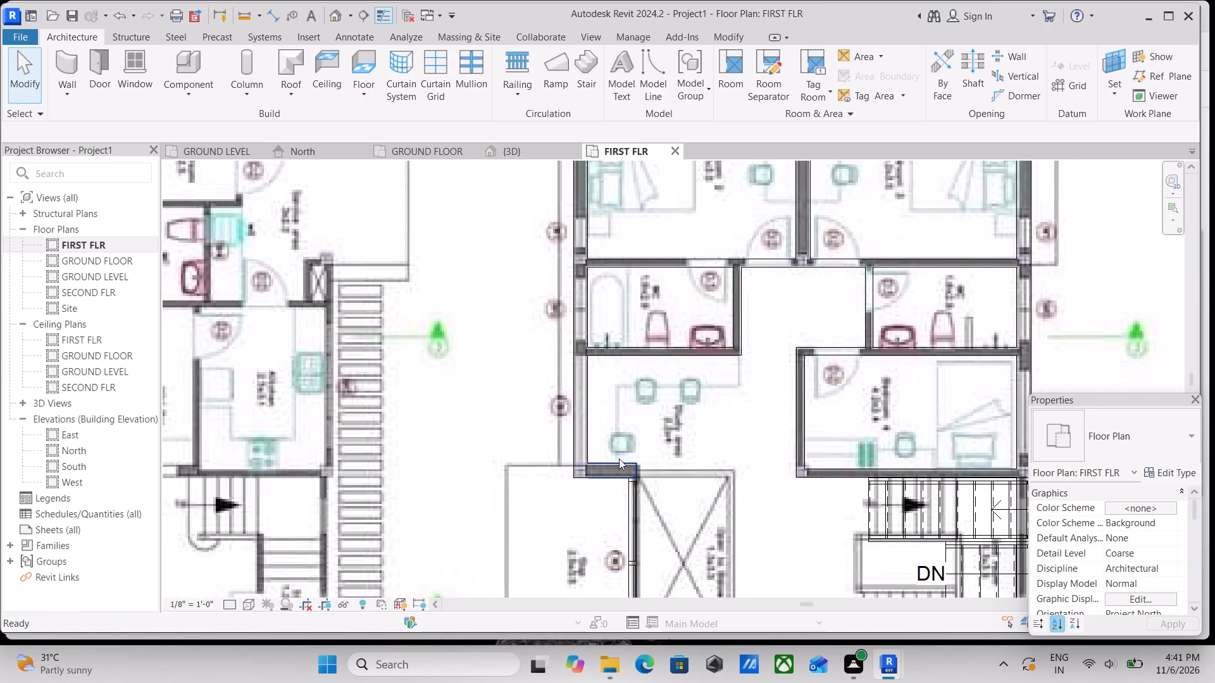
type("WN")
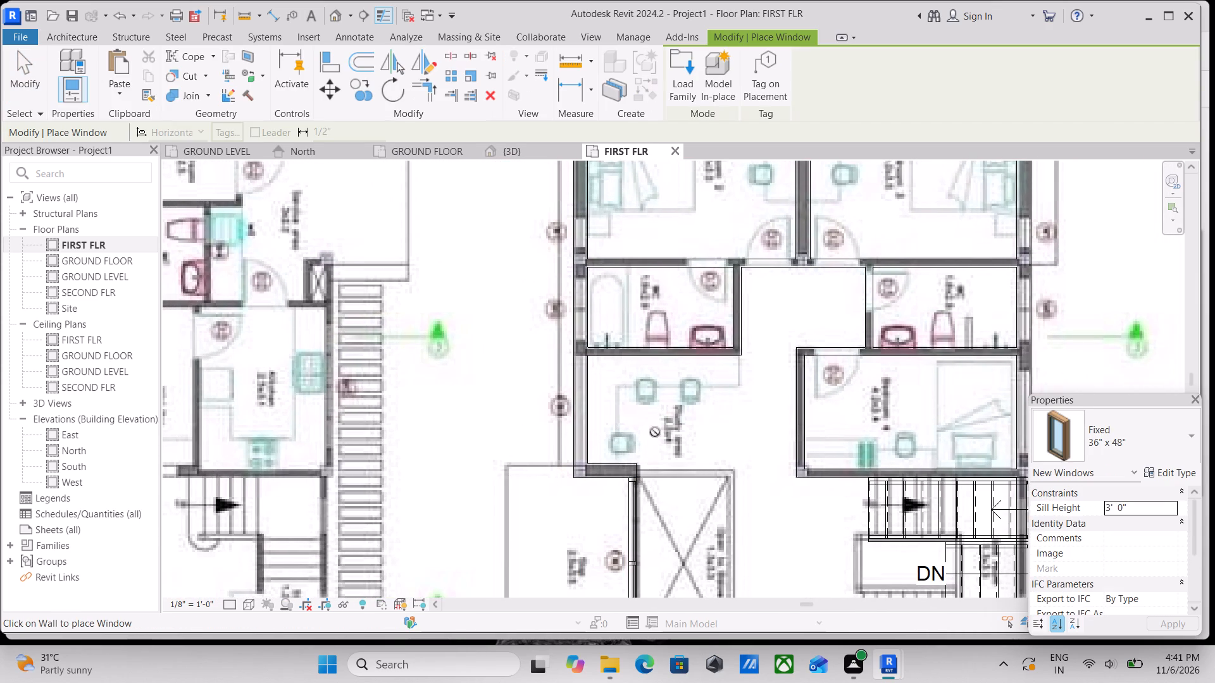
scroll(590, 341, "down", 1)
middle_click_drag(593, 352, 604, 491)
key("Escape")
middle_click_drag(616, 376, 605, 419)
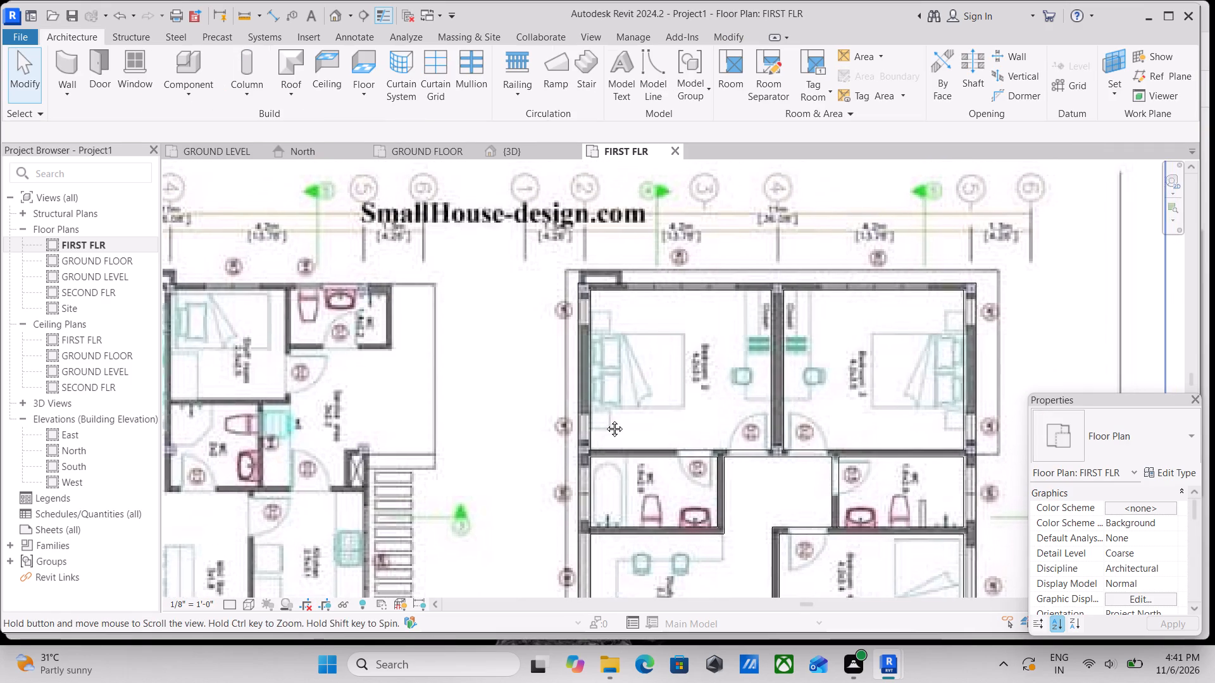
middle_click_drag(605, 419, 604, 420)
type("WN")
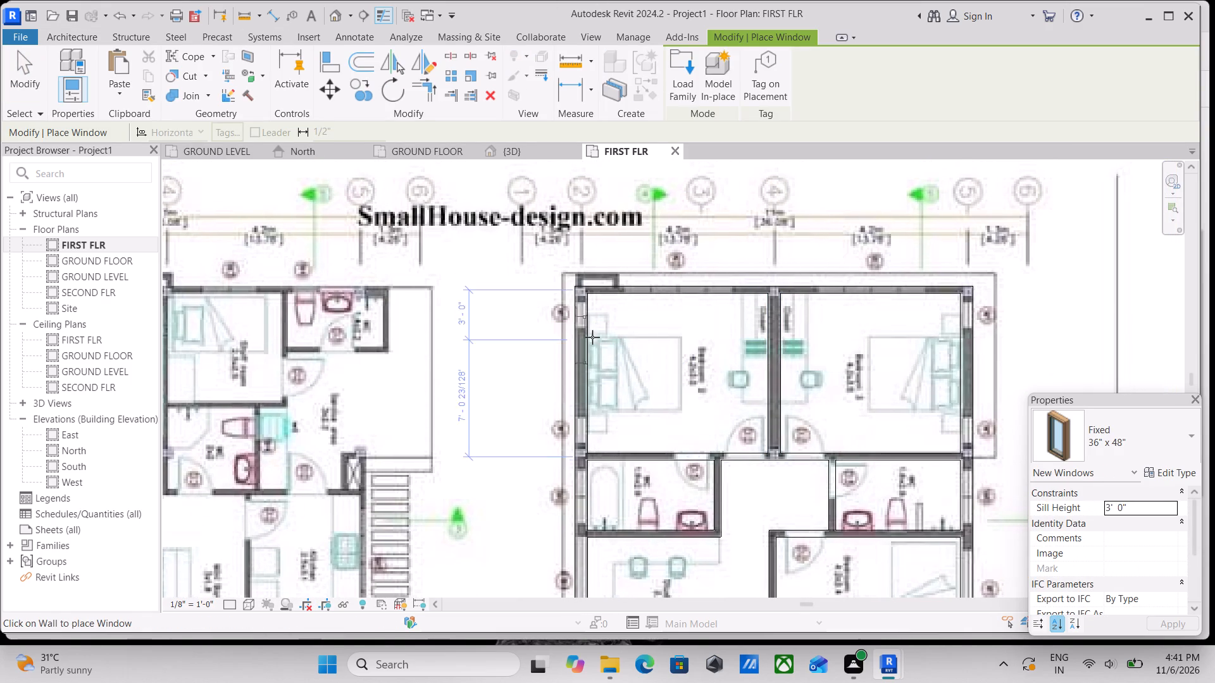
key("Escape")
Examine the window openings around the top-left bedroom's outer walls on the reference plan.
scroll(592, 304, "up", 4)
middle_click_drag(673, 286, 609, 321)
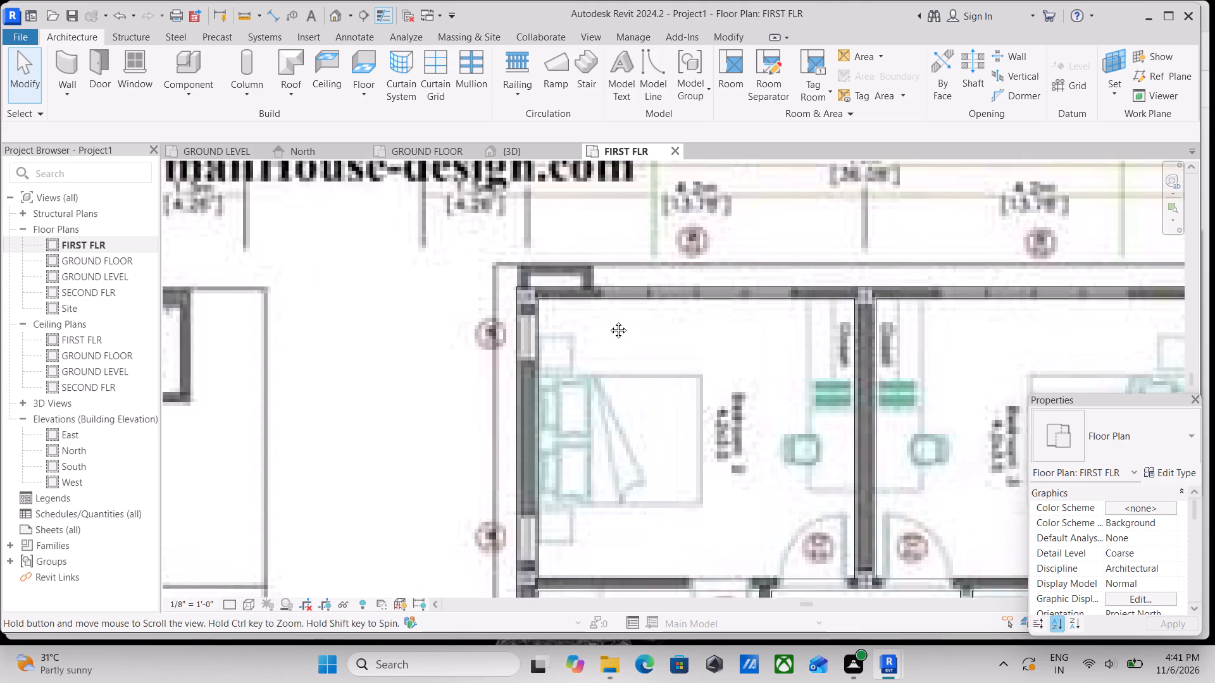
middle_click_drag(609, 321, 604, 323)
scroll(589, 331, "down", 1)
middle_click_drag(589, 331, 472, 359)
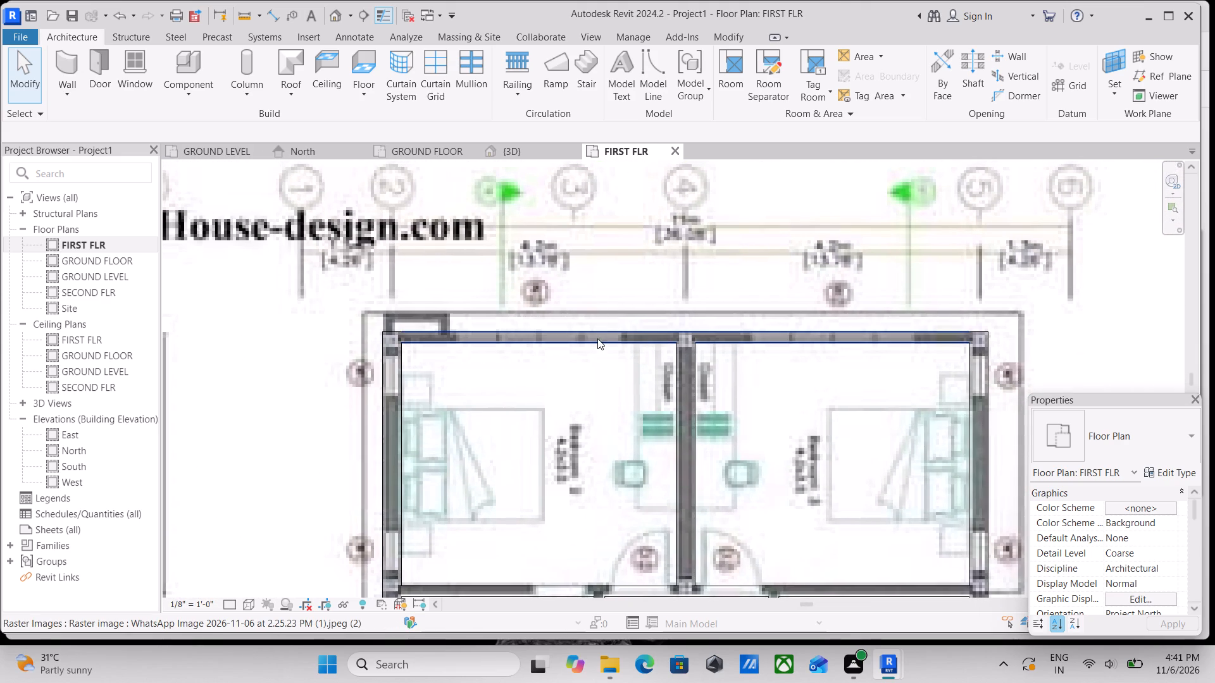
scroll(608, 335, "up", 3)
middle_click_drag(403, 328, 444, 330)
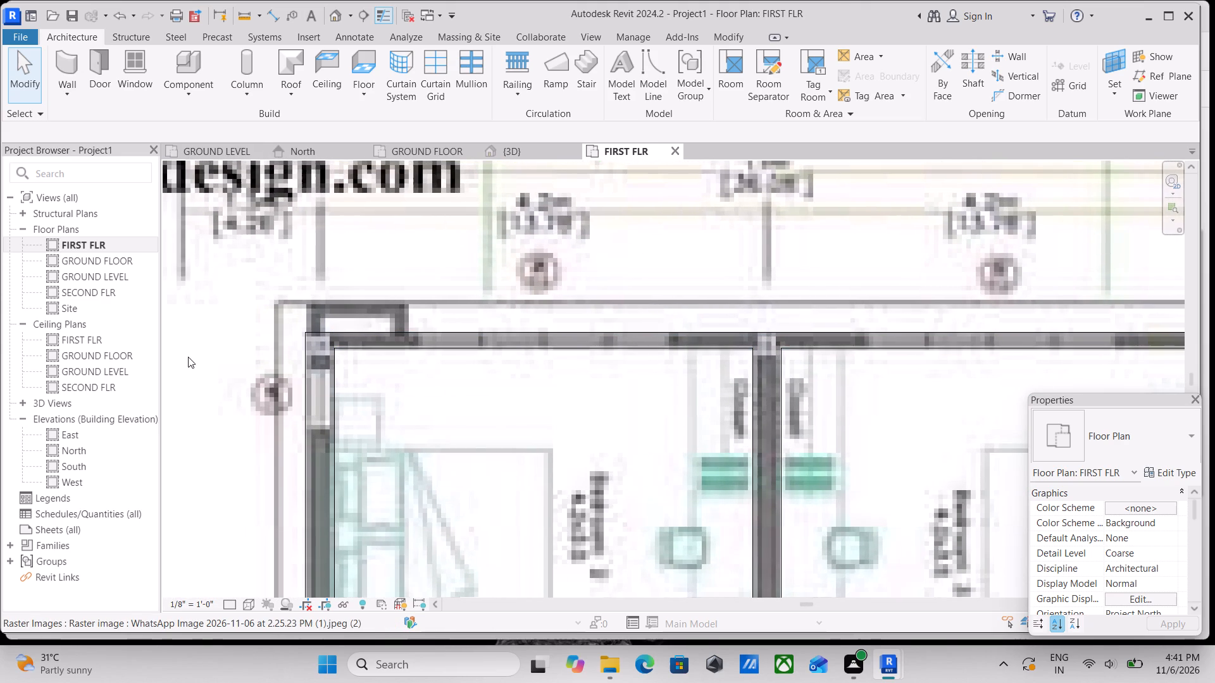
scroll(411, 421, "down", 1)
scroll(483, 389, "down", 1)
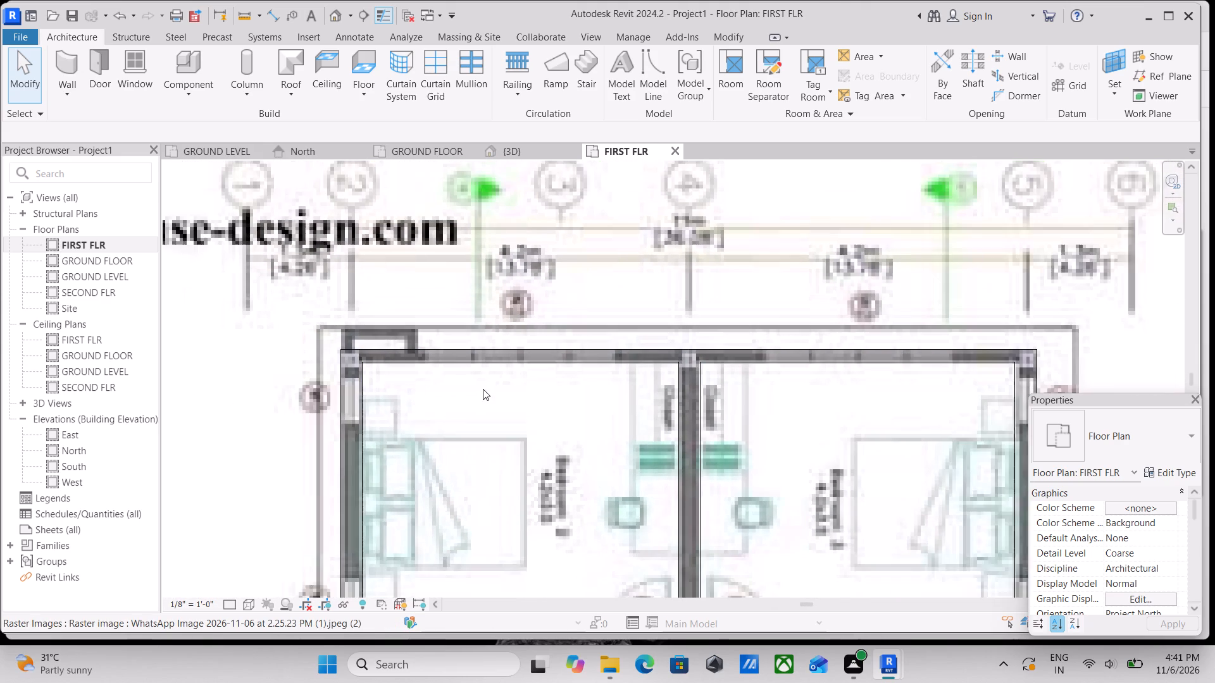
middle_click_drag(483, 389, 563, 337)
middle_click_drag(447, 352, 475, 335)
scroll(457, 344, "up", 2)
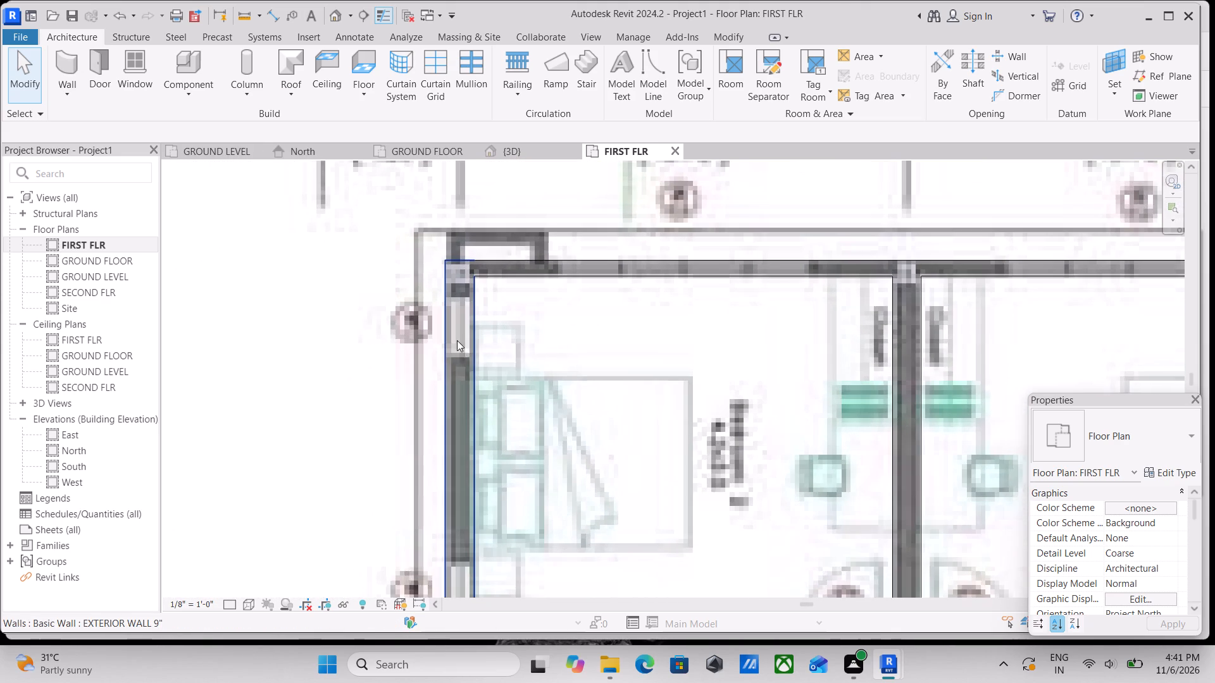
middle_click_drag(457, 340, 470, 360)
Draw a Storefront curtain wall, orientation flipped, about 1'-11" long at the upper window opening of the top-left bedroom's left EXTERIOR WALL 9".
type("WA")
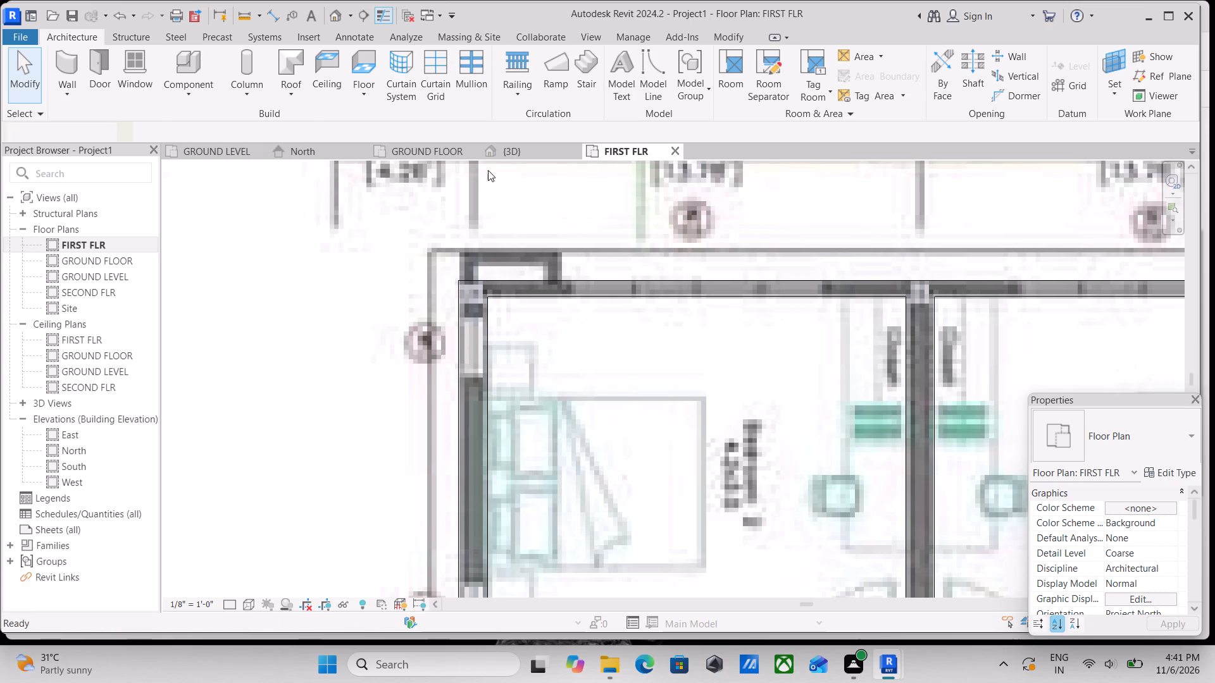
left_click(1156, 441)
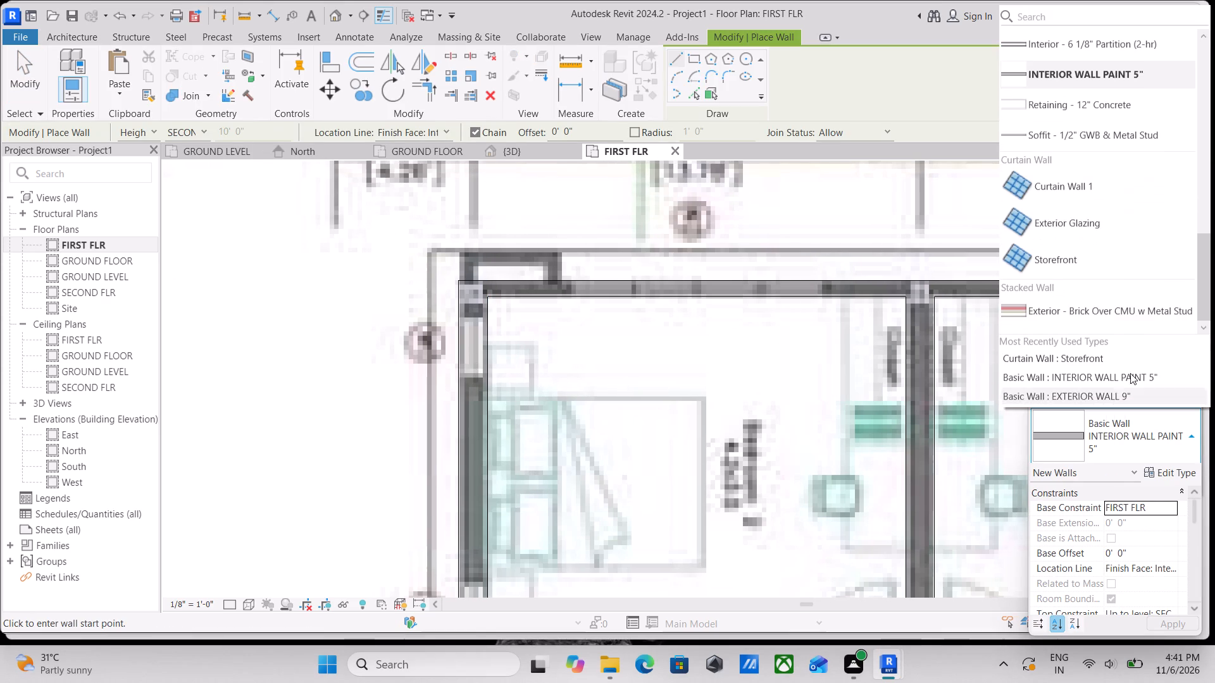
left_click(1081, 251)
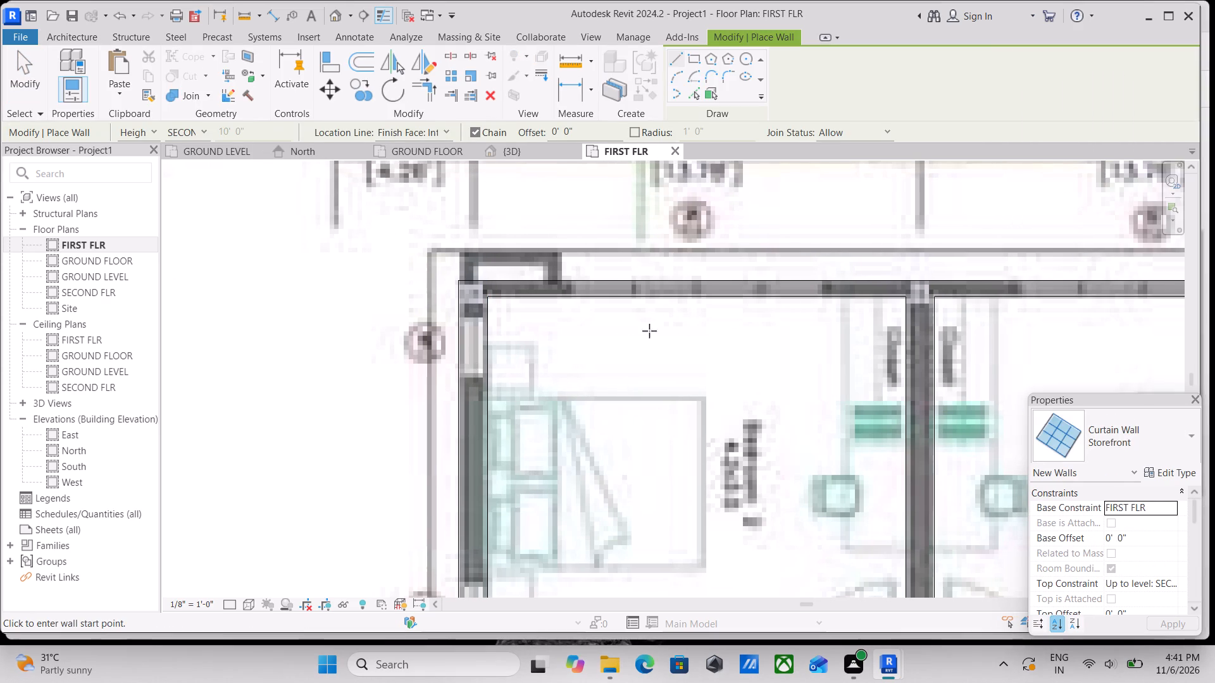
scroll(518, 335, "up", 4)
scroll(432, 317, "up", 5)
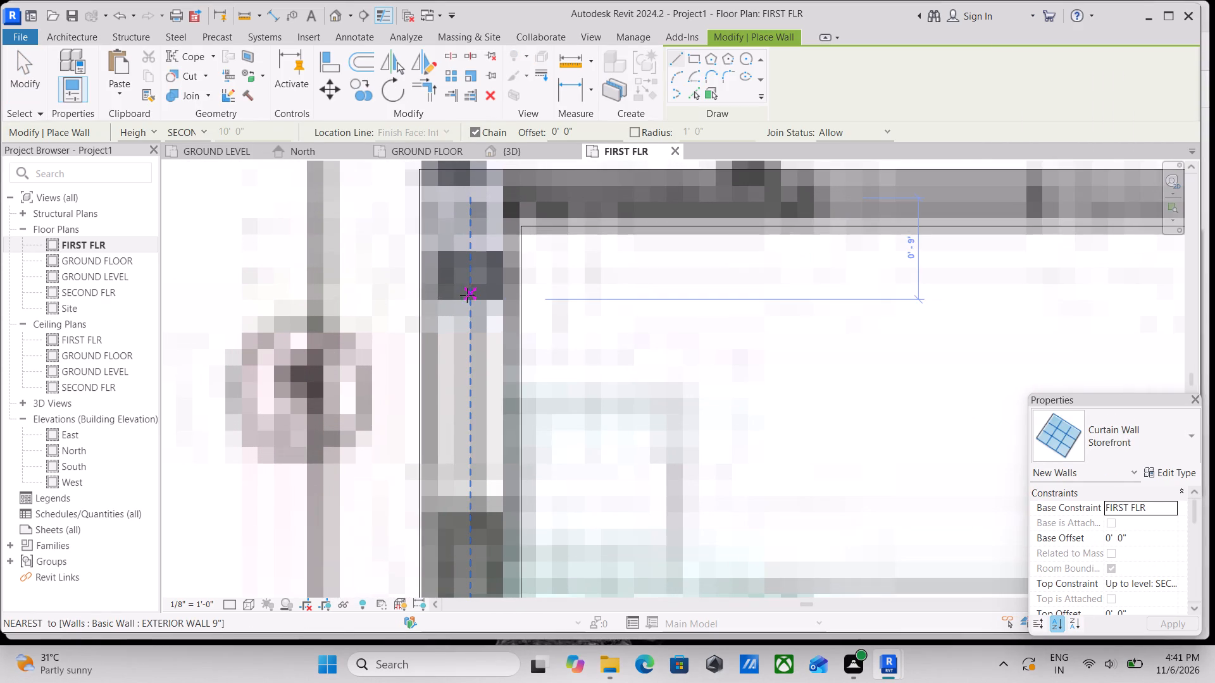
left_click(473, 251)
middle_click_drag(475, 385, 494, 307)
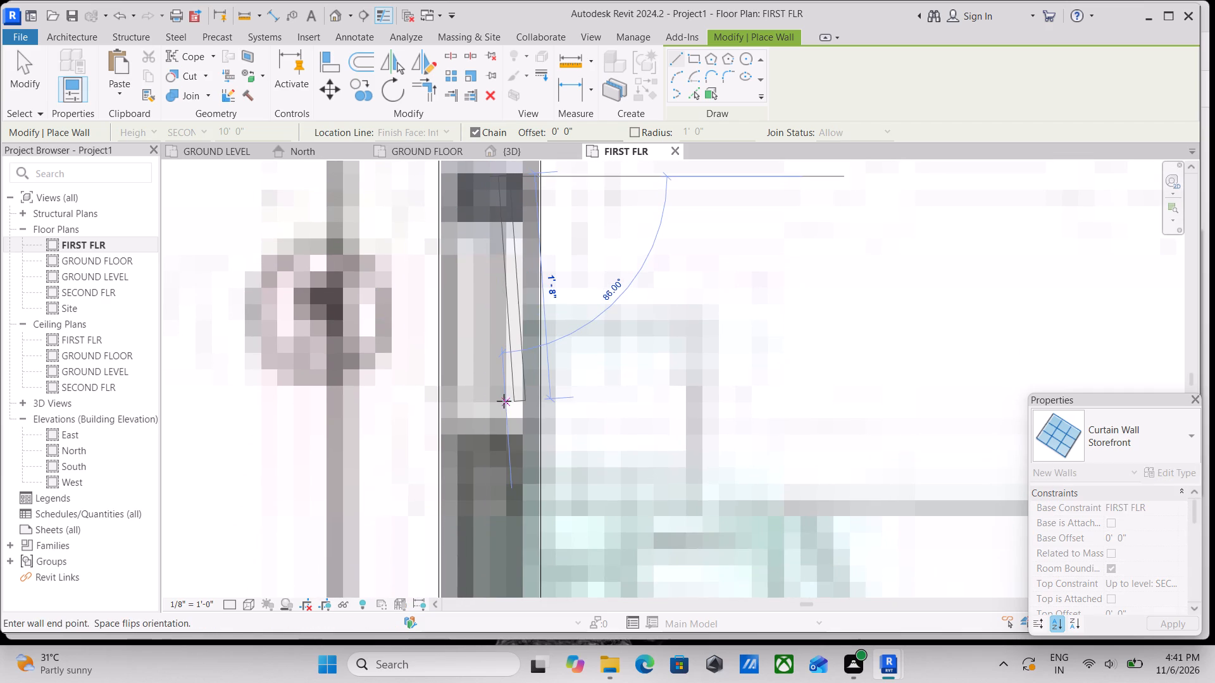
key("space")
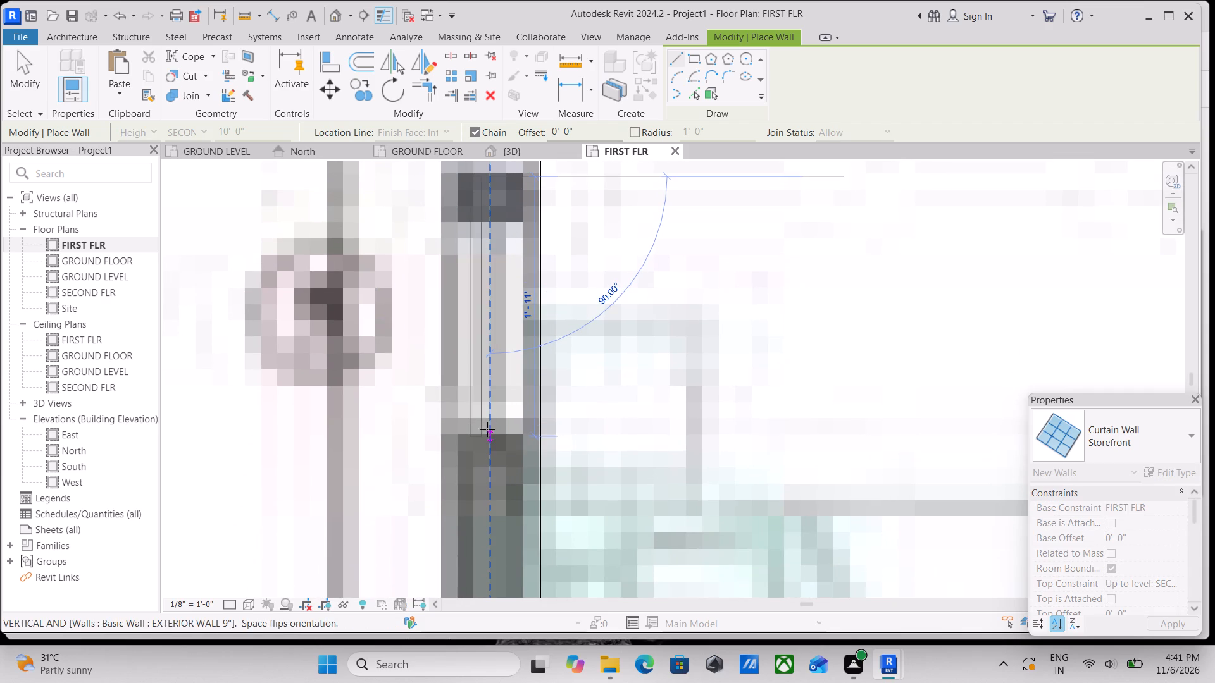
left_click(488, 432)
Draw a Storefront curtain wall about 1'-10" long at the lower window opening of the top-left bedroom's left exterior wall.
scroll(470, 315, "down", 3)
middle_click_drag(472, 313, 570, 202)
scroll(578, 394, "down", 3)
middle_click_drag(578, 388, 656, 122)
middle_click_drag(633, 400, 640, 298)
scroll(679, 269, "up", 2)
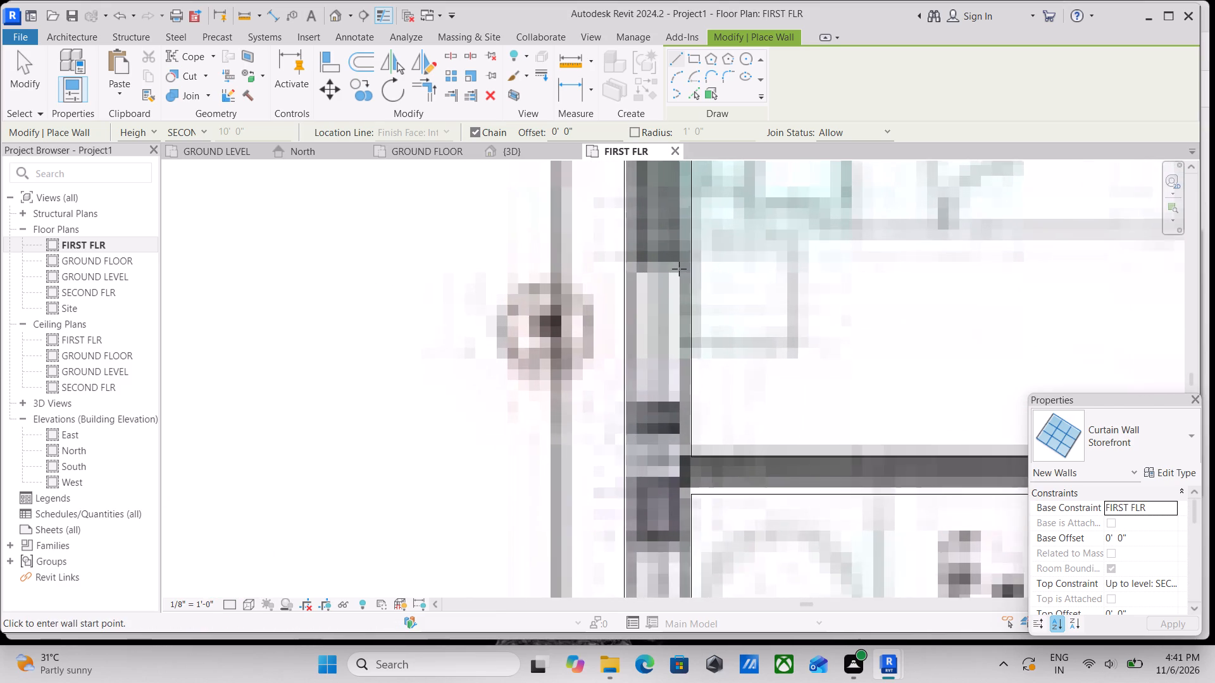
scroll(679, 269, "up", 5)
left_click(636, 259)
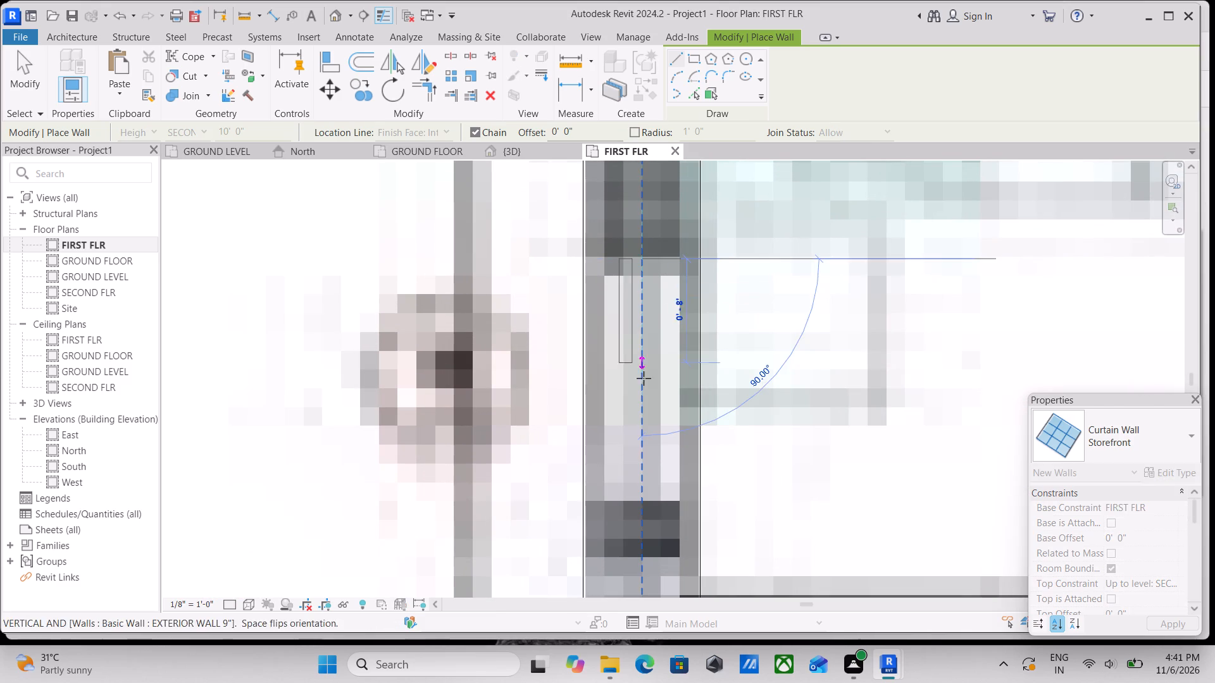
middle_click_drag(644, 378, 654, 276)
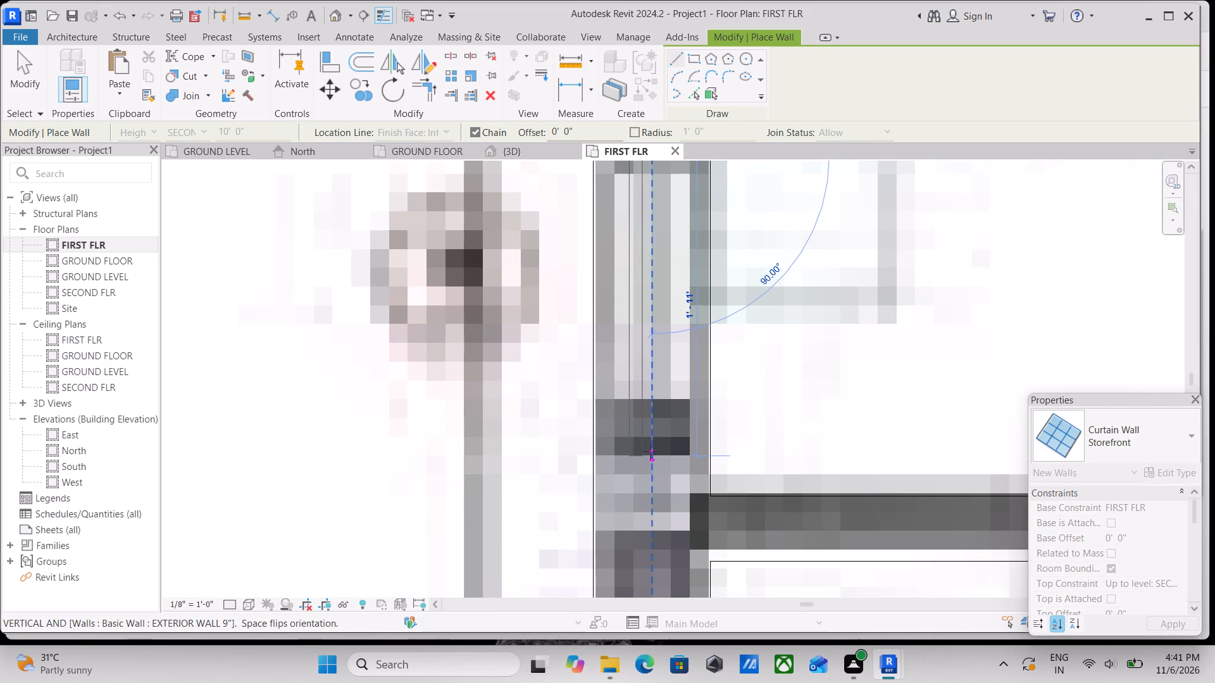
left_click(652, 448)
Draw a Storefront curtain wall about 5'-7" long in the study area's left exterior wall, from the bathroom partition to the lower corner.
scroll(642, 300, "down", 7)
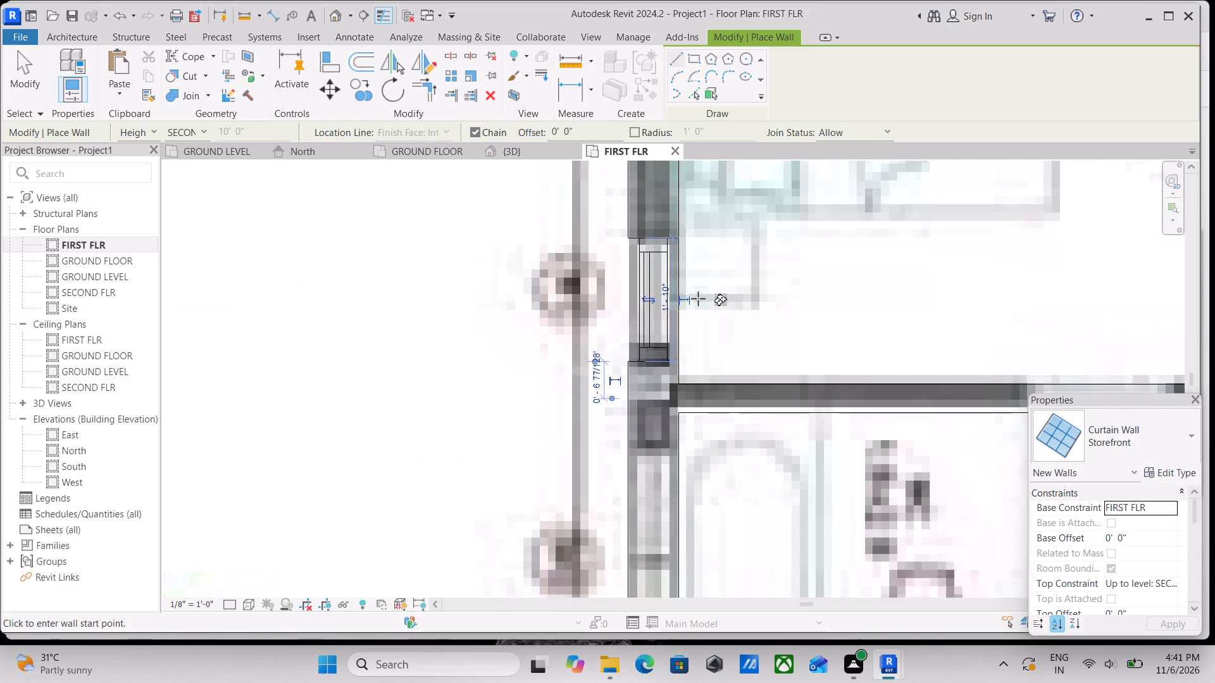
scroll(698, 298, "down", 1)
middle_click_drag(698, 298, 752, 240)
scroll(784, 240, "down", 3)
middle_click_drag(792, 247, 742, 236)
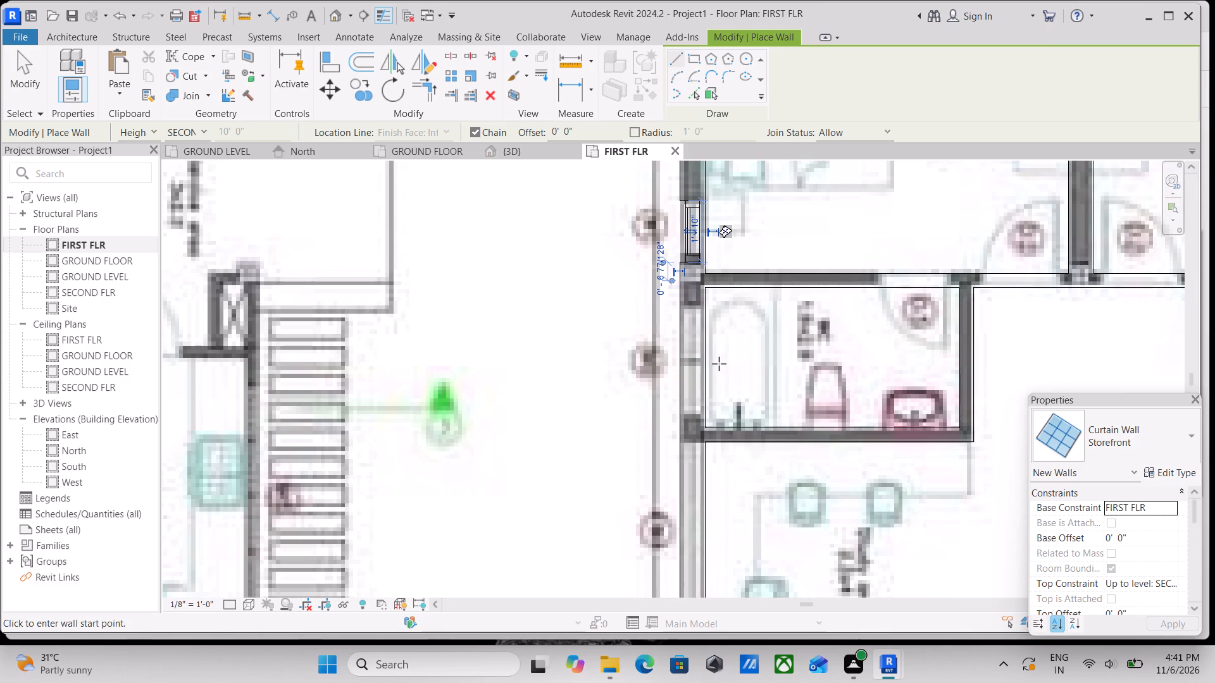
scroll(692, 314, "up", 3)
scroll(639, 319, "down", 4)
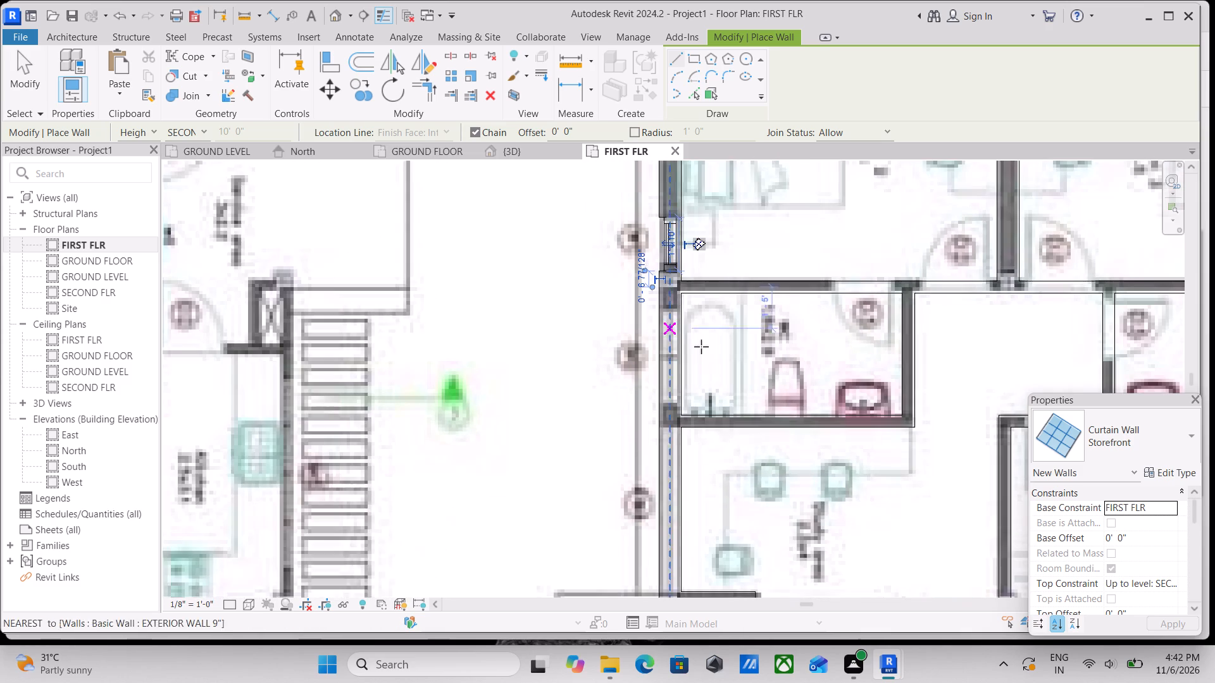
middle_click_drag(715, 360, 716, 283)
middle_click_drag(712, 376, 723, 292)
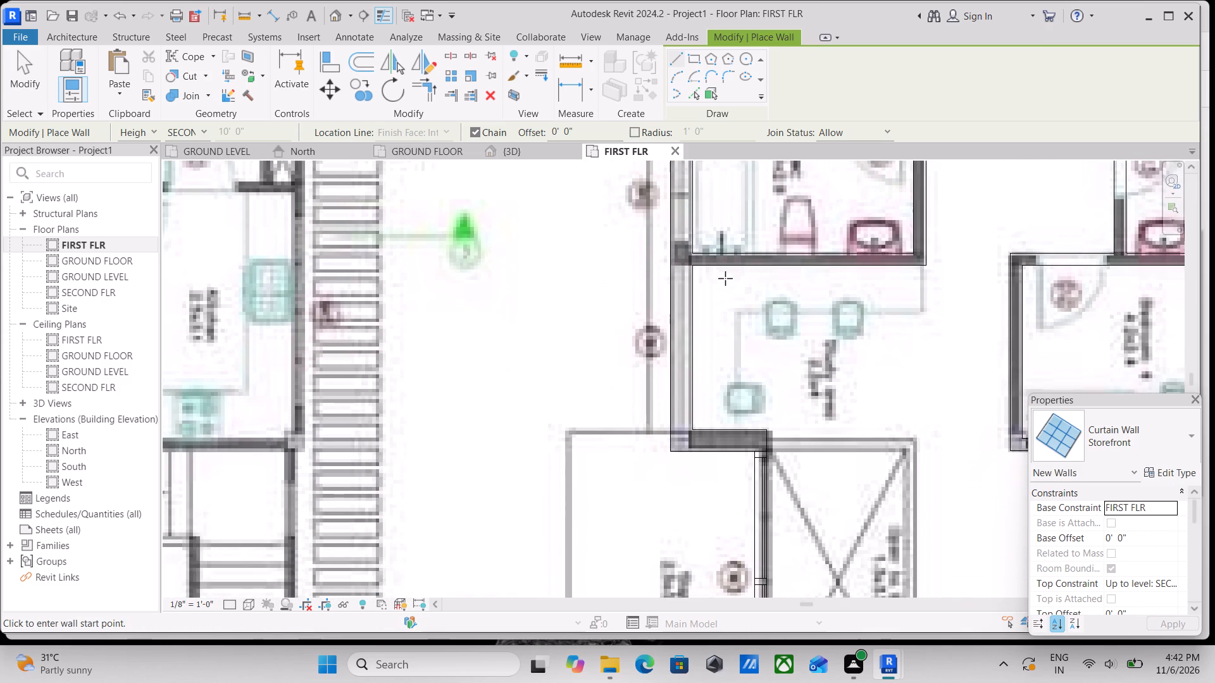
scroll(694, 257, "up", 6)
left_click(676, 268)
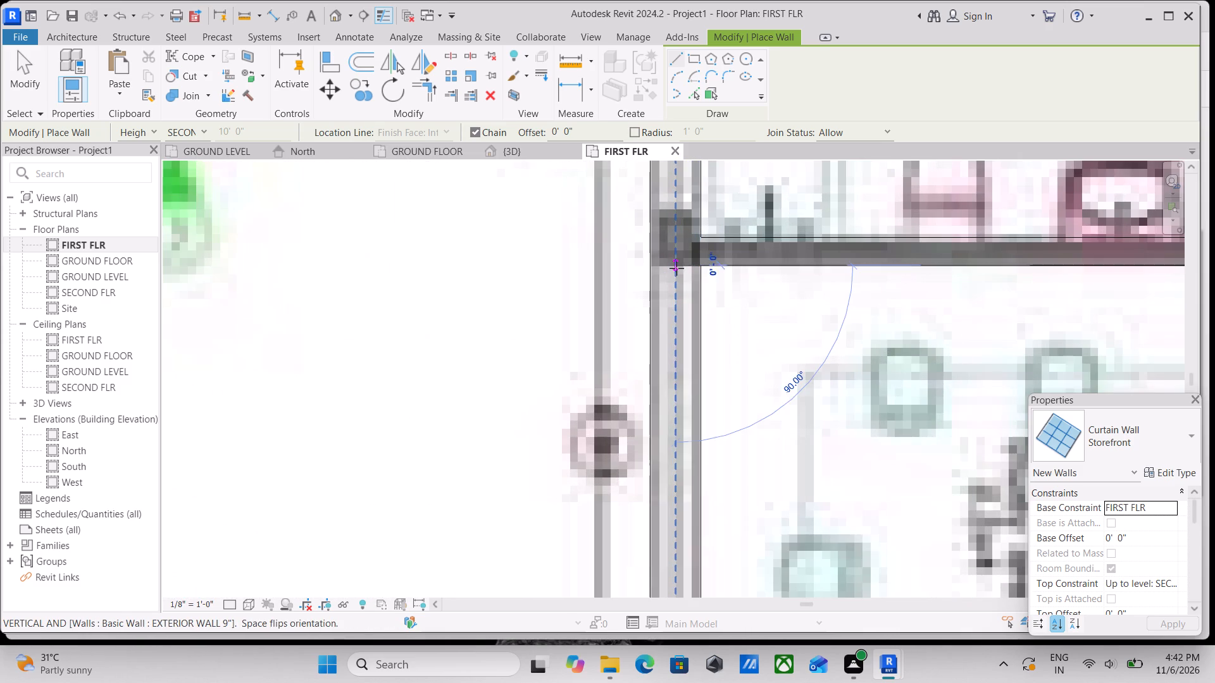
middle_click(692, 228)
scroll(687, 395, "down", 2)
middle_click_drag(686, 354, 697, 219)
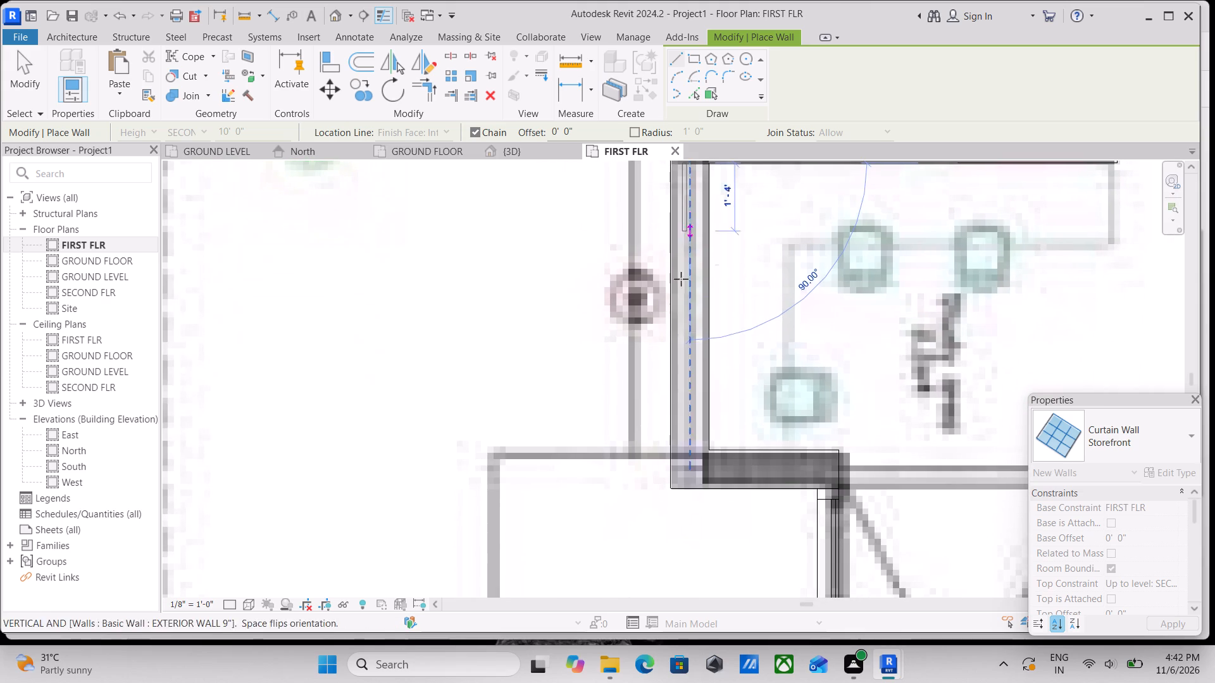
left_click(696, 446)
middle_click_drag(702, 433, 764, 298)
scroll(747, 307, "down", 2)
middle_click_drag(747, 307, 756, 263)
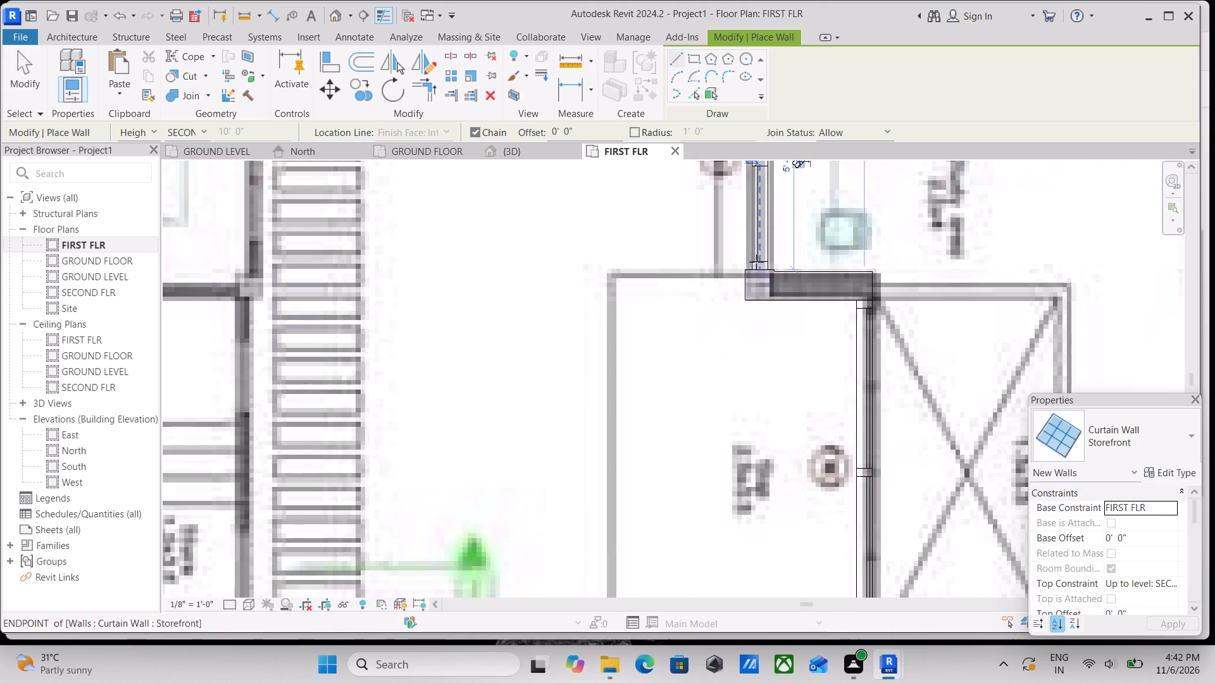
scroll(756, 262, "down", 3)
middle_click_drag(754, 278, 701, 477)
key("Escape")
Draw a Storefront curtain wall, orientation flipped, about 1'-8" long at the upper window opening of the top-right bedroom's right exterior wall.
scroll(726, 366, "down", 4)
middle_click_drag(850, 390, 844, 390)
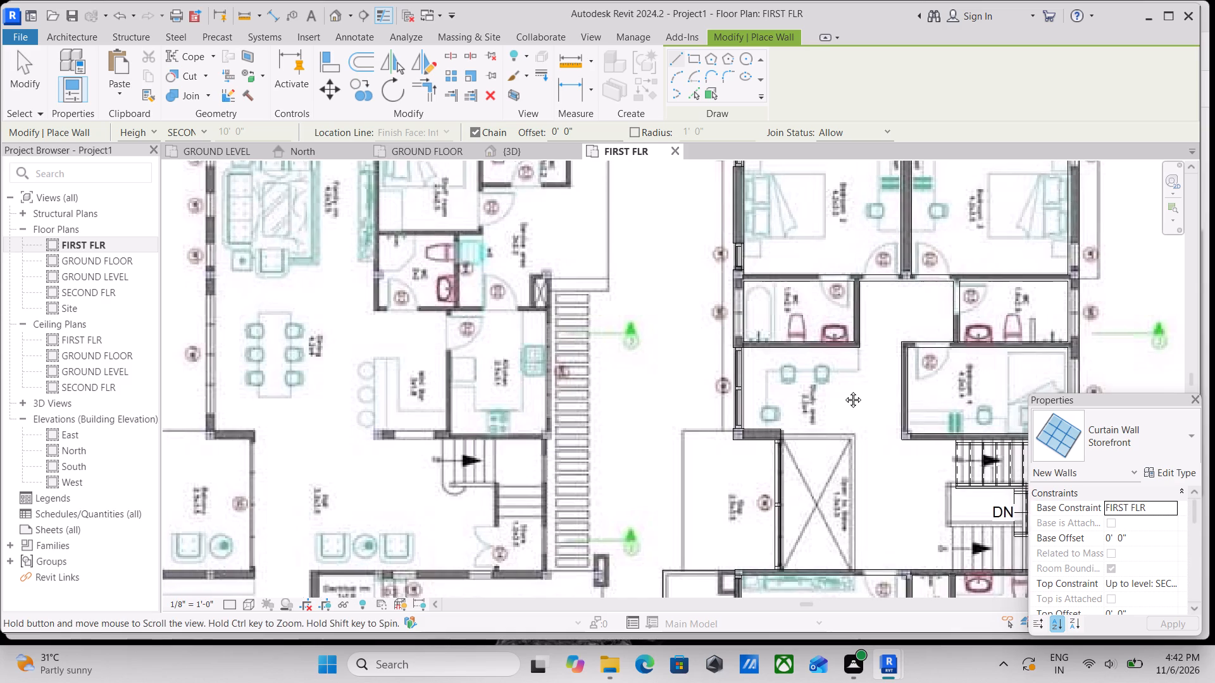
middle_click_drag(844, 390, 669, 376)
scroll(706, 296, "down", 1)
middle_click_drag(706, 296, 509, 328)
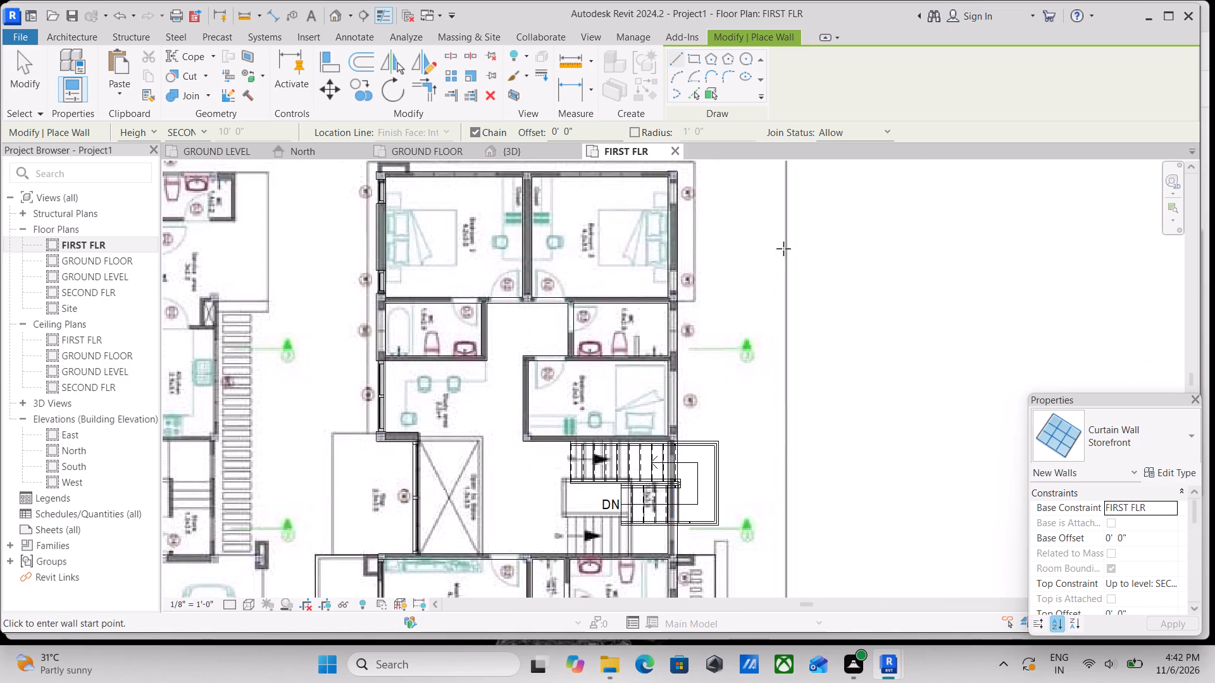
scroll(780, 240, "up", 2)
middle_click_drag(716, 266, 733, 397)
scroll(716, 267, "up", 1)
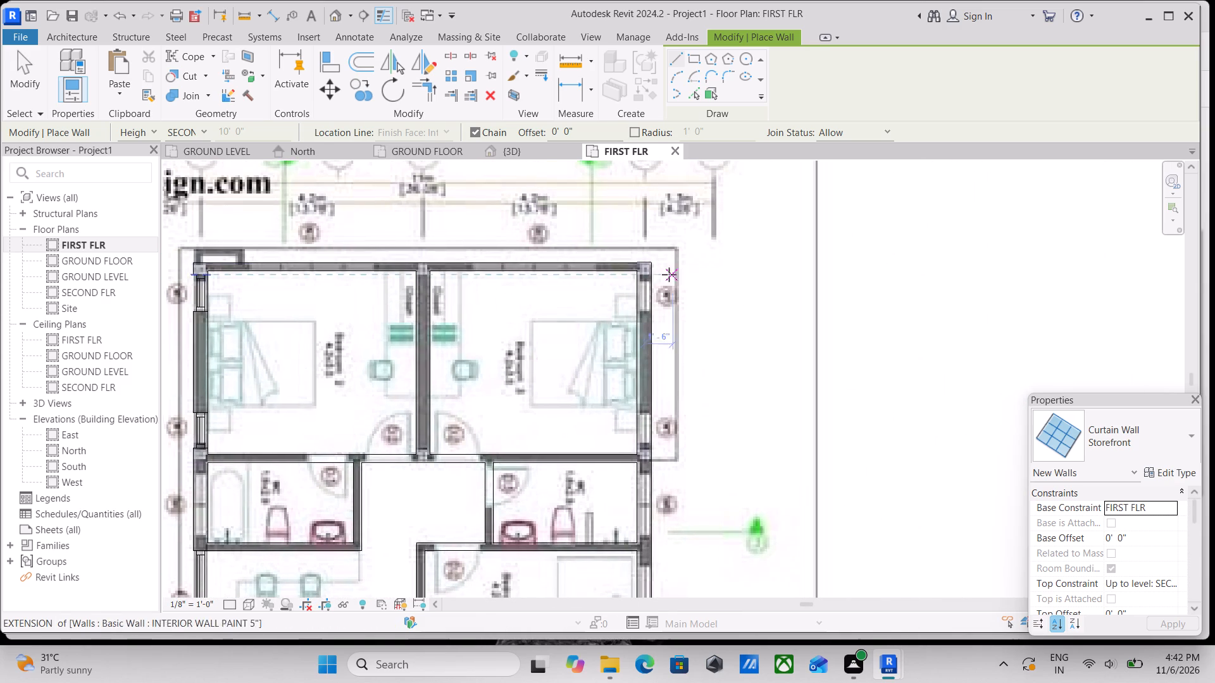
scroll(668, 274, "up", 10)
scroll(618, 295, "up", 3)
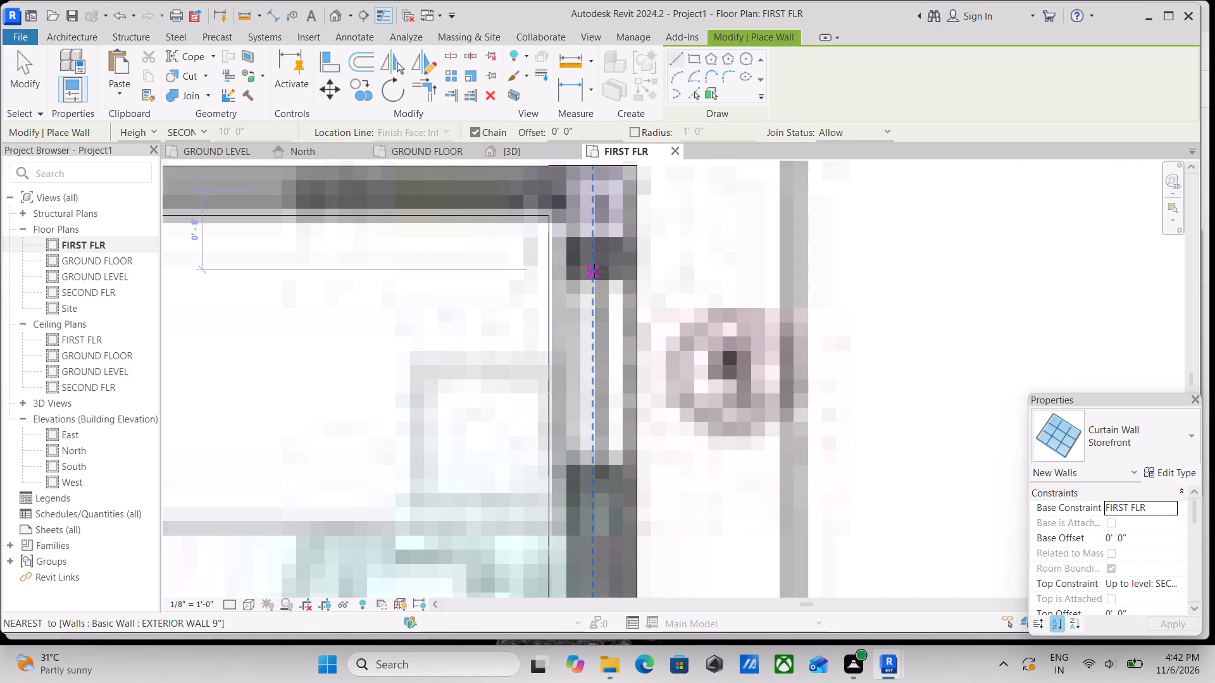
left_click(595, 272)
middle_click_drag(582, 397, 605, 323)
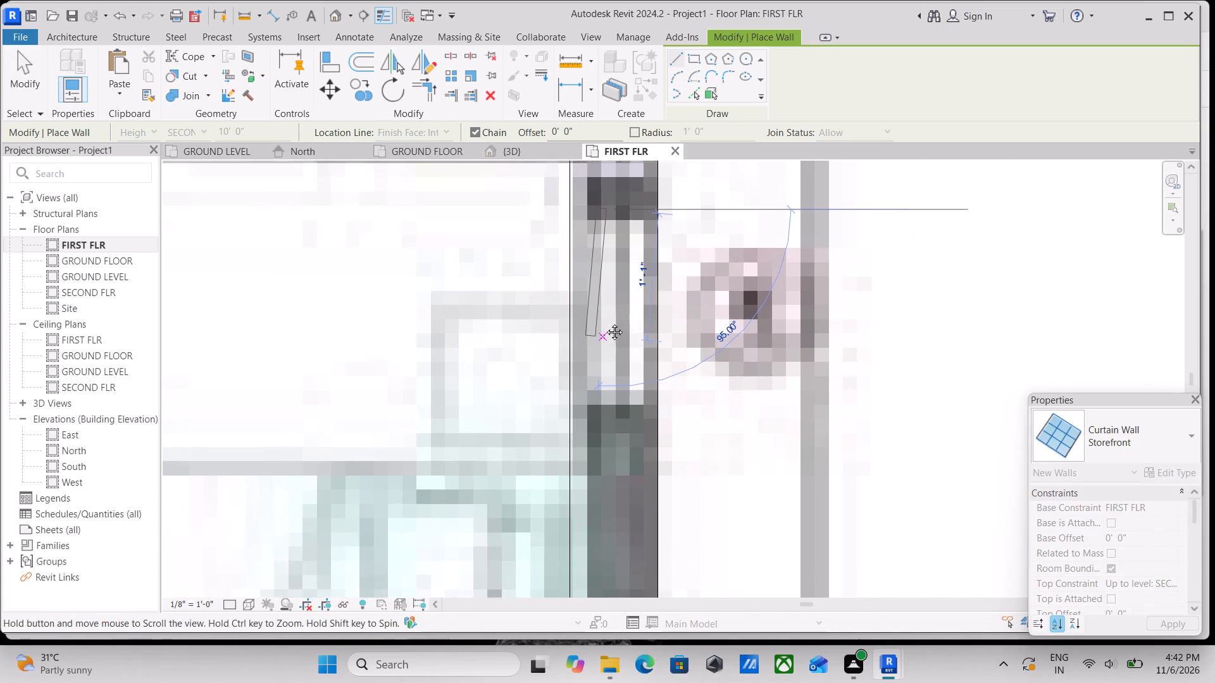
middle_click_drag(605, 323, 606, 319)
key("space")
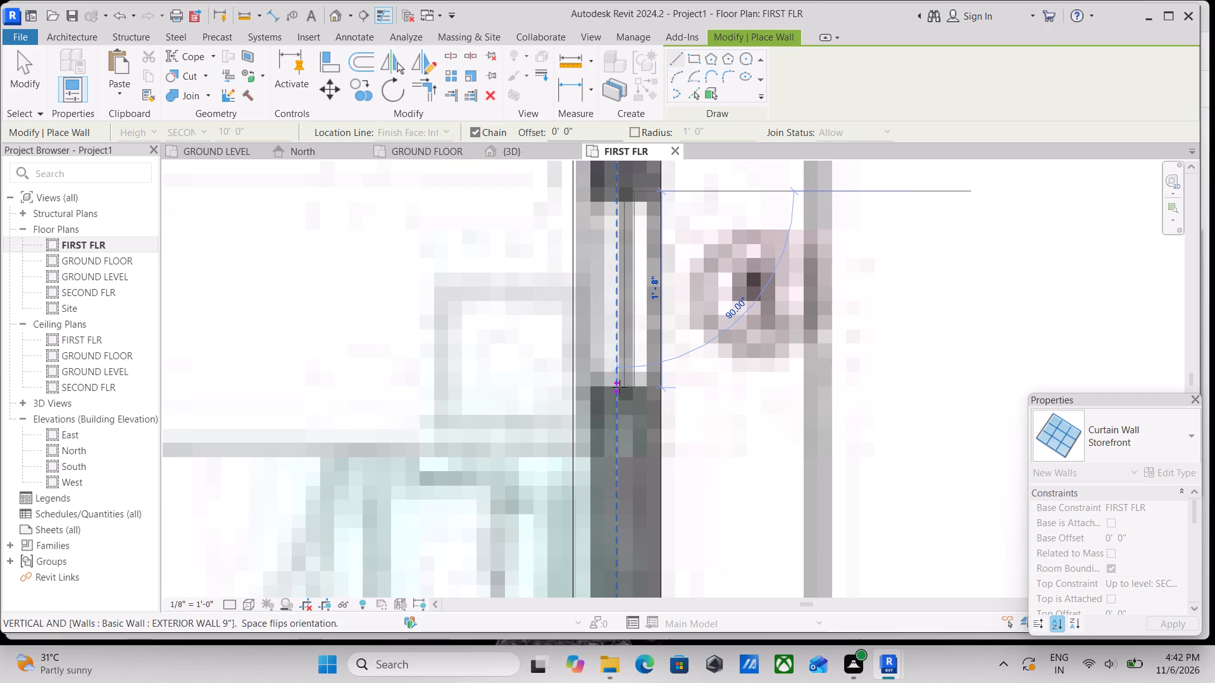
left_click(620, 387)
scroll(653, 268, "down", 2)
middle_click_drag(653, 268, 654, 388)
key("Escape")
Draw a Storefront curtain wall about 1'-10" long at the lower window opening of the top-right bedroom's right exterior wall.
scroll(644, 366, "down", 2)
middle_click_drag(698, 457, 723, 293)
middle_click_drag(654, 471, 664, 304)
scroll(670, 302, "down", 2)
scroll(692, 457, "up", 9)
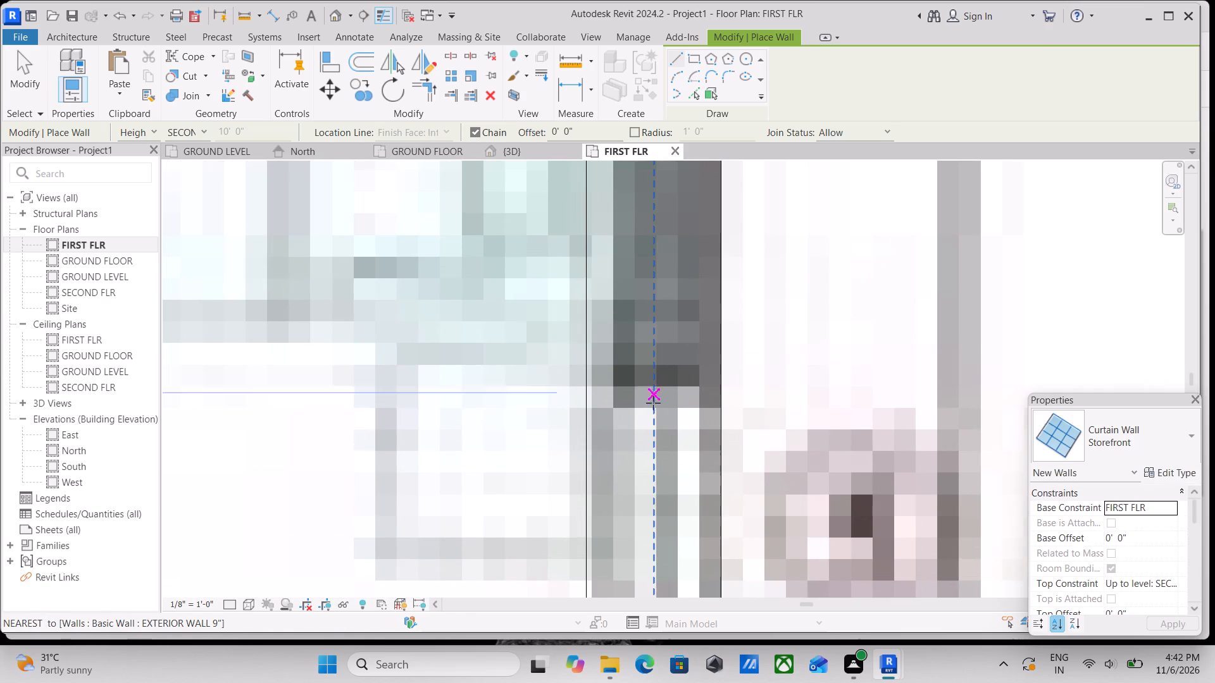
left_click(661, 386)
middle_click_drag(640, 498, 658, 324)
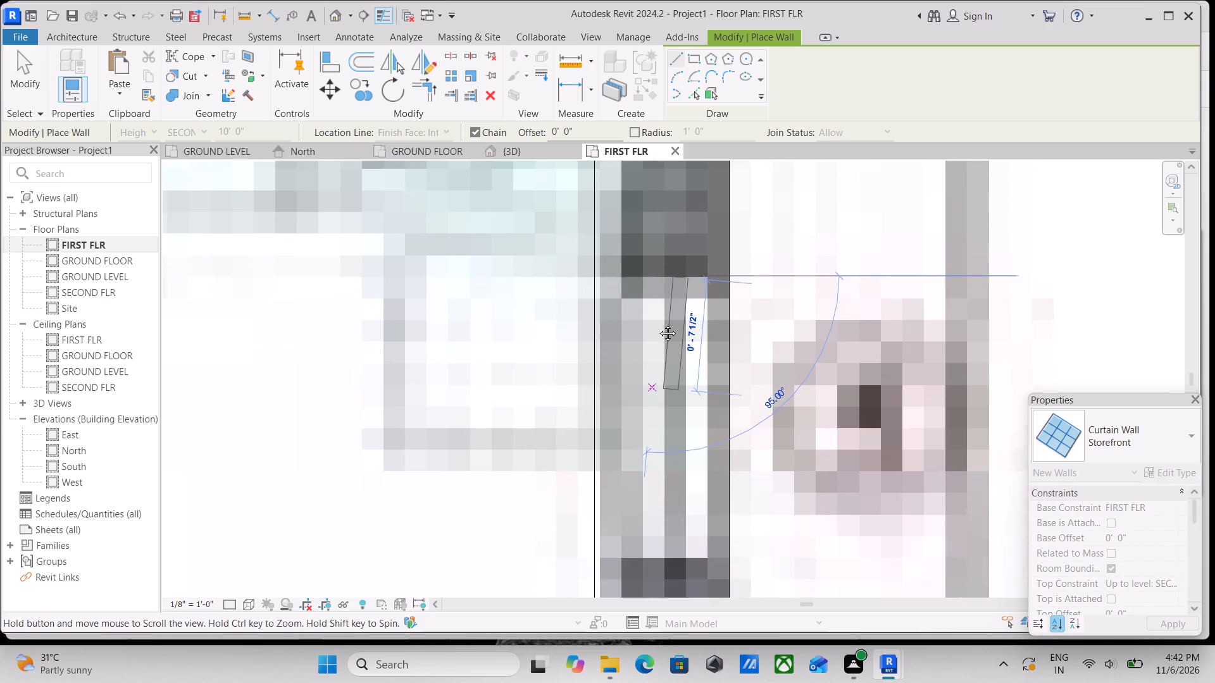
middle_click_drag(658, 324, 661, 315)
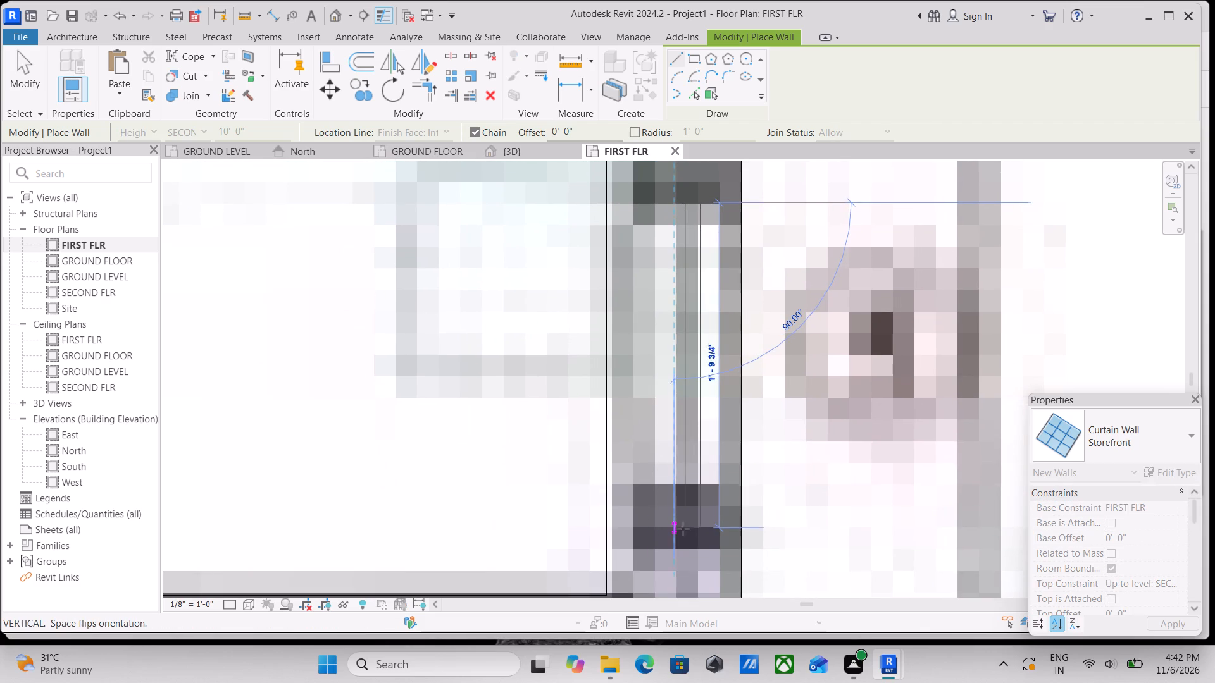
left_click(683, 538)
scroll(679, 400, "down", 4)
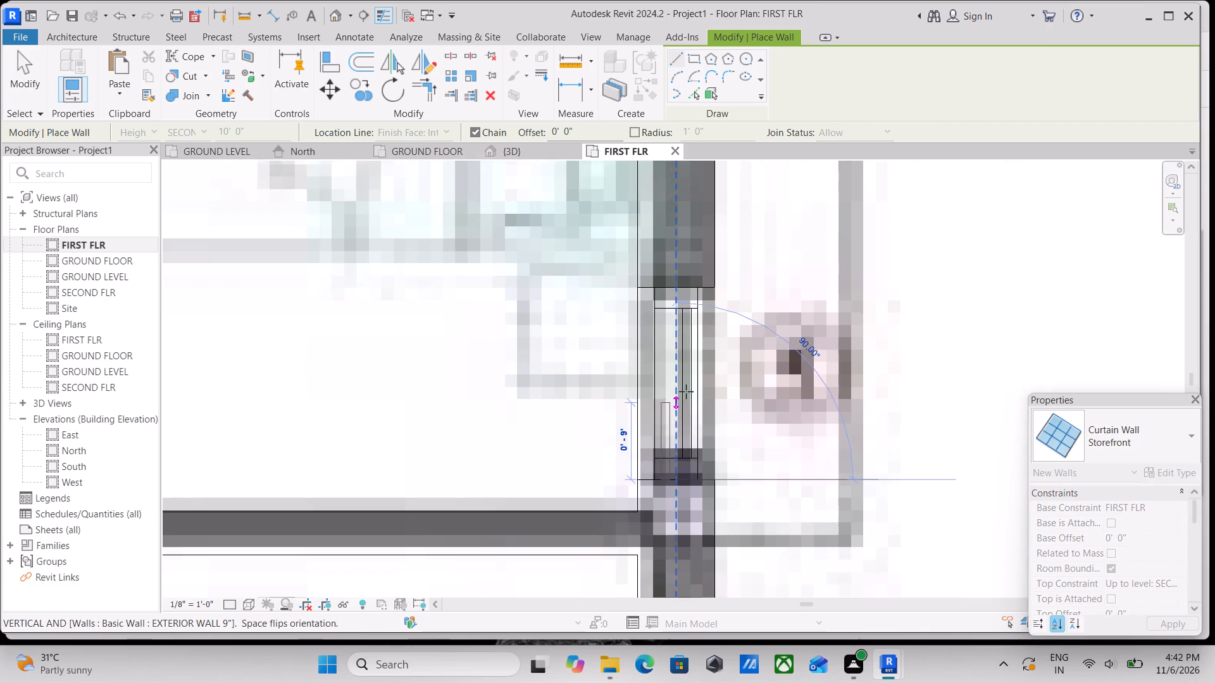
Place a Fixed 24" x 24" window in the right exterior wall of the bathroom below the top-right bedroom, midway between its partitions.
scroll(688, 389, "down", 3)
key("Escape")
scroll(689, 388, "down", 4)
middle_click_drag(753, 373, 792, 307)
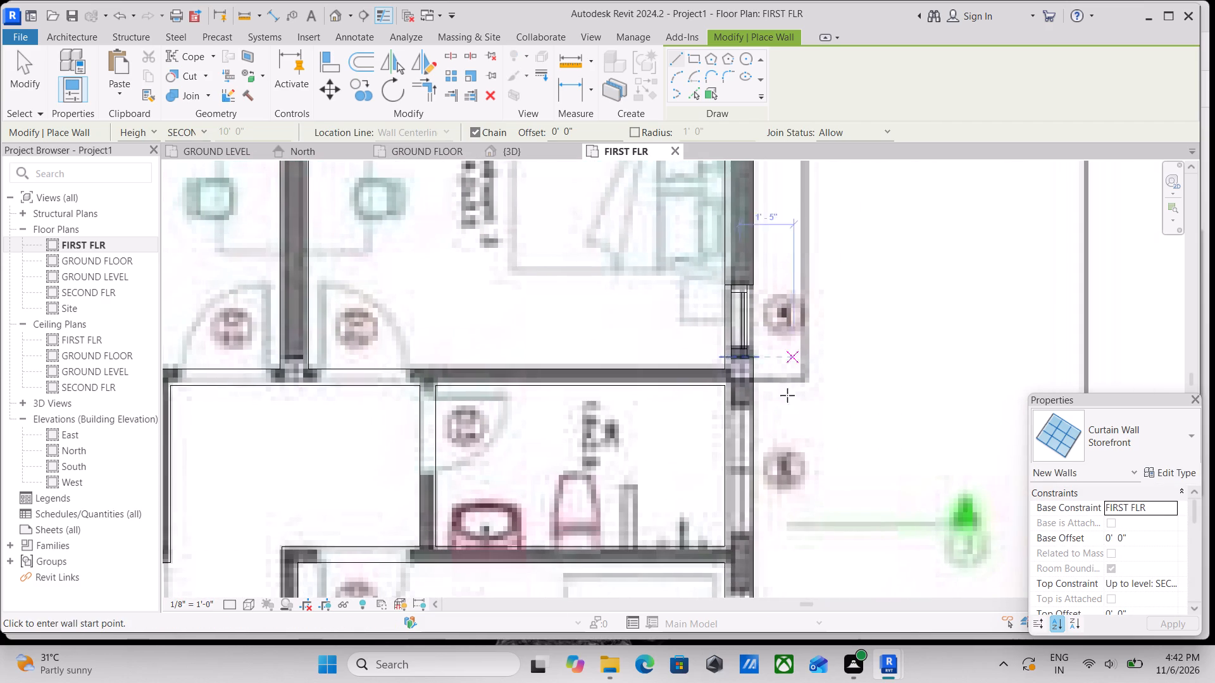
scroll(768, 448, "up", 3)
scroll(774, 395, "down", 3)
middle_click_drag(774, 395, 788, 357)
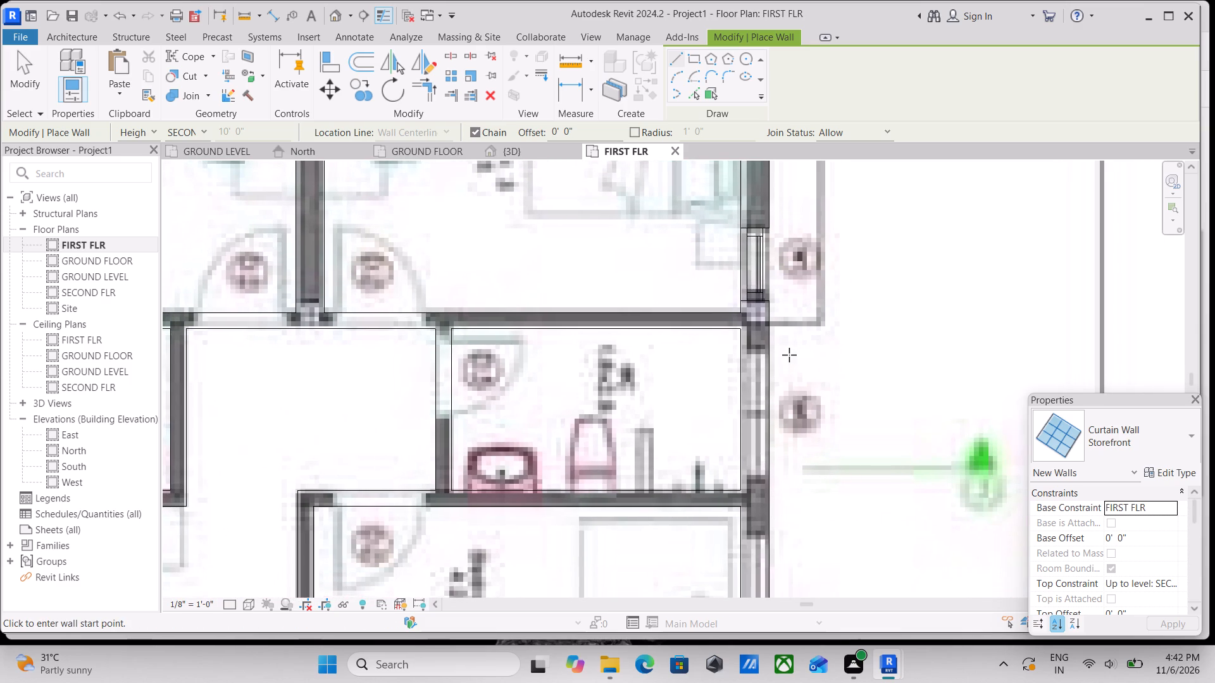
key("Escape")
type("WN")
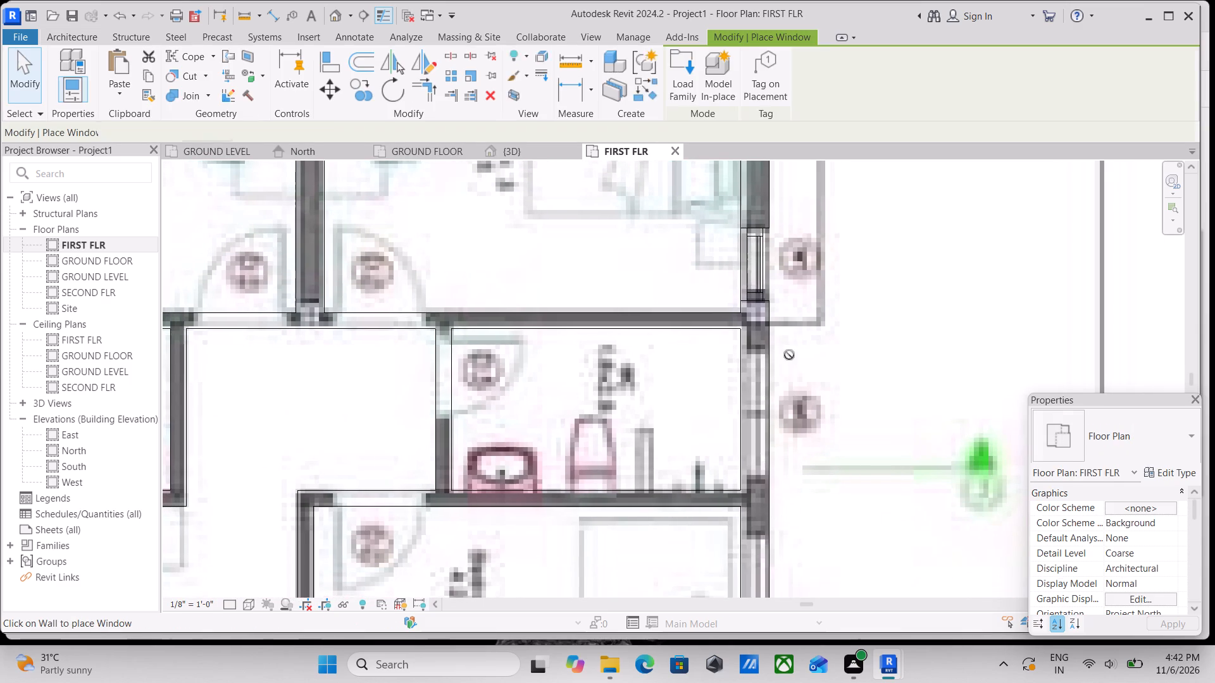
left_click(1191, 438)
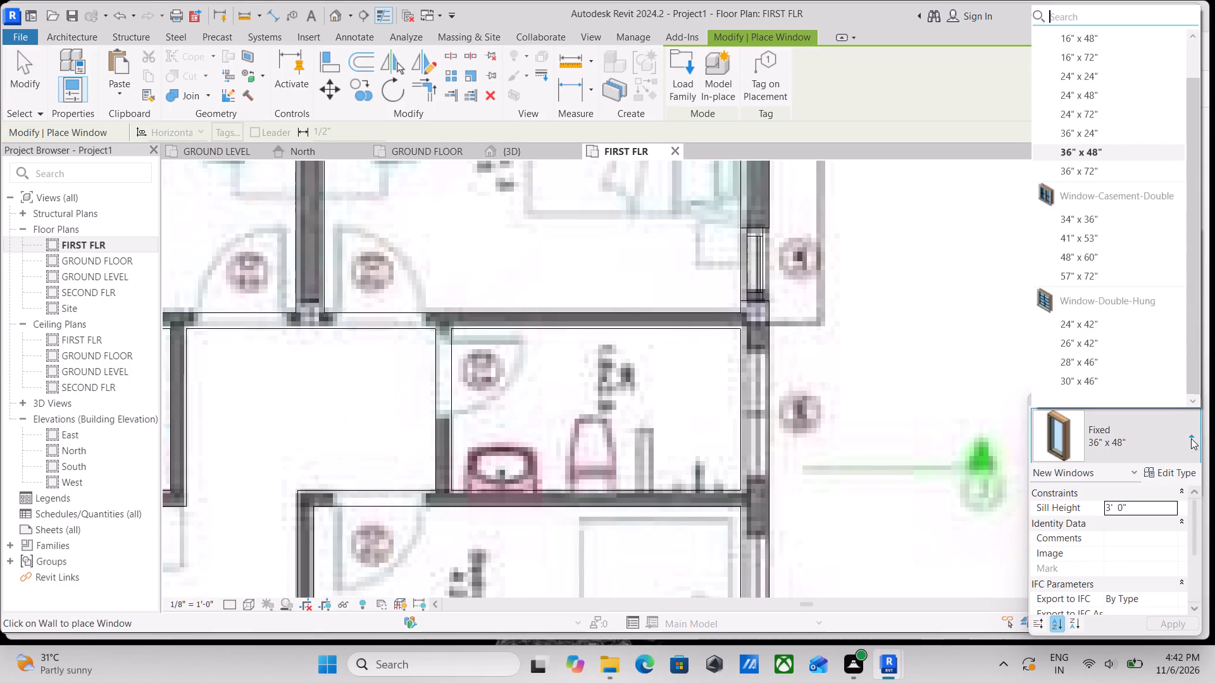
scroll(1102, 171, "up", 2)
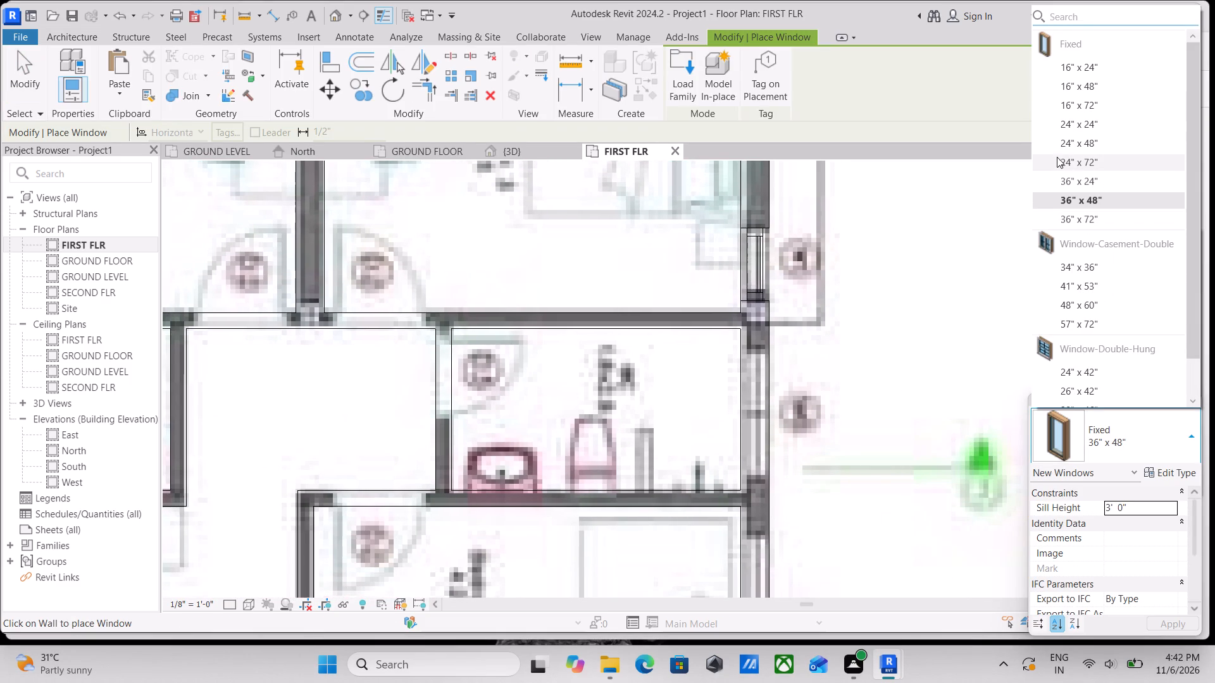
left_click(1078, 130)
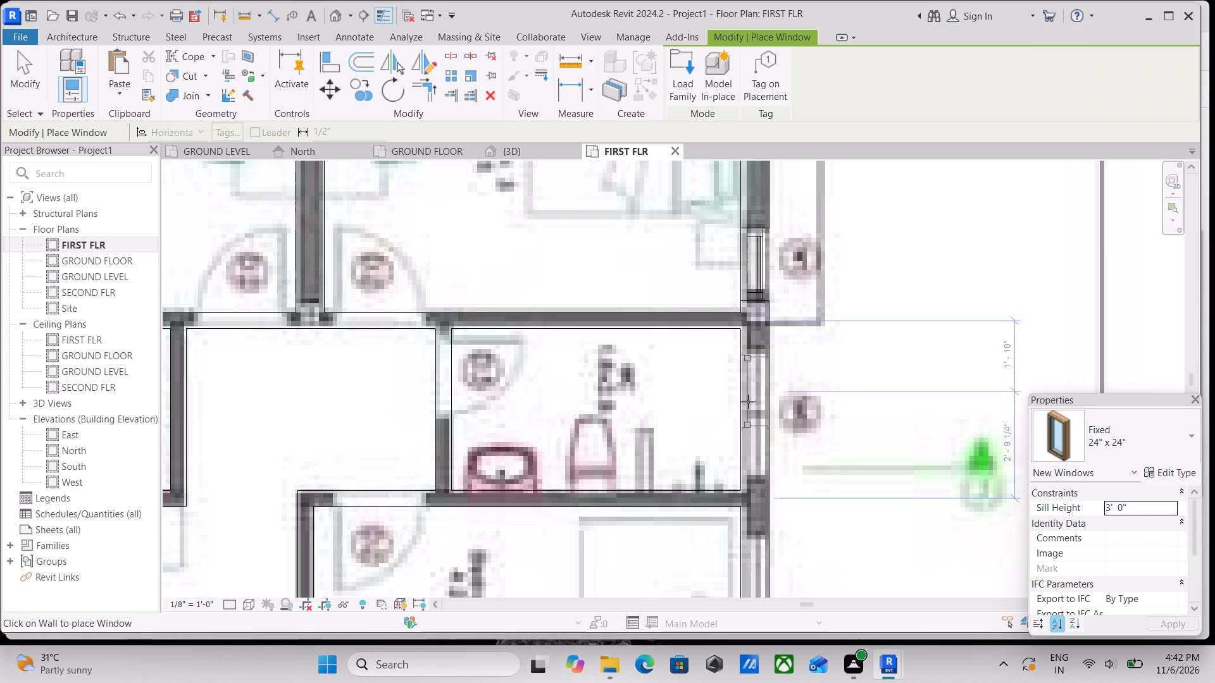
left_click(754, 406)
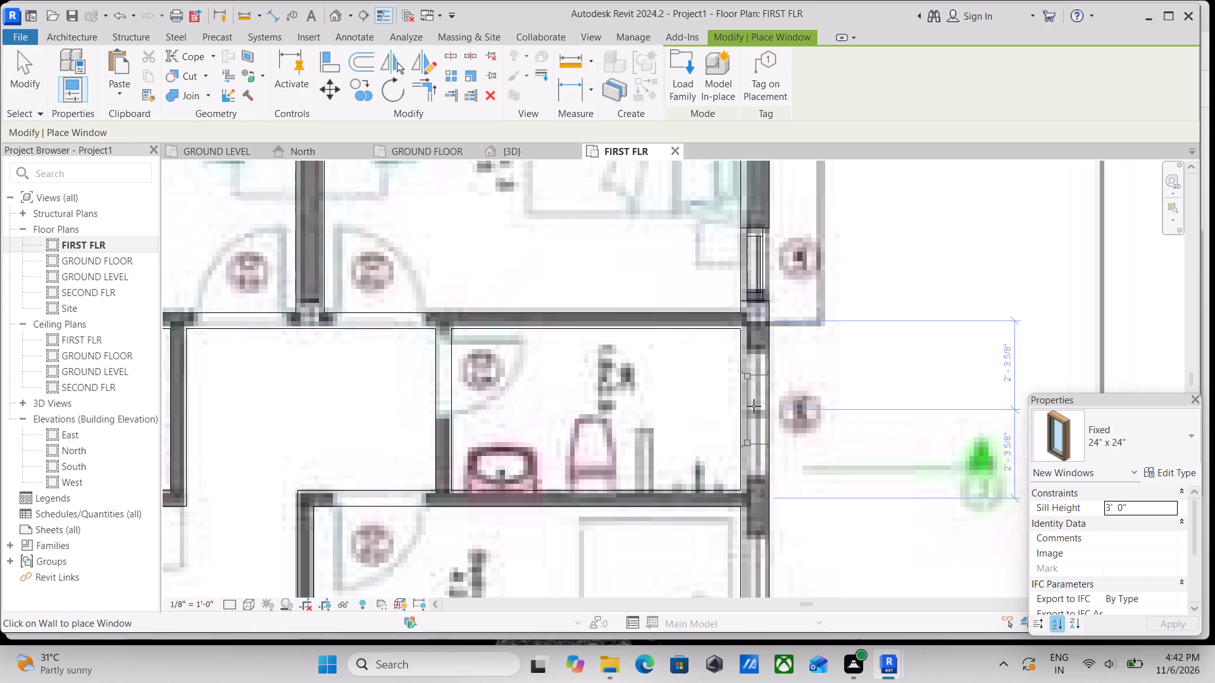
key("Escape")
key("Escape")
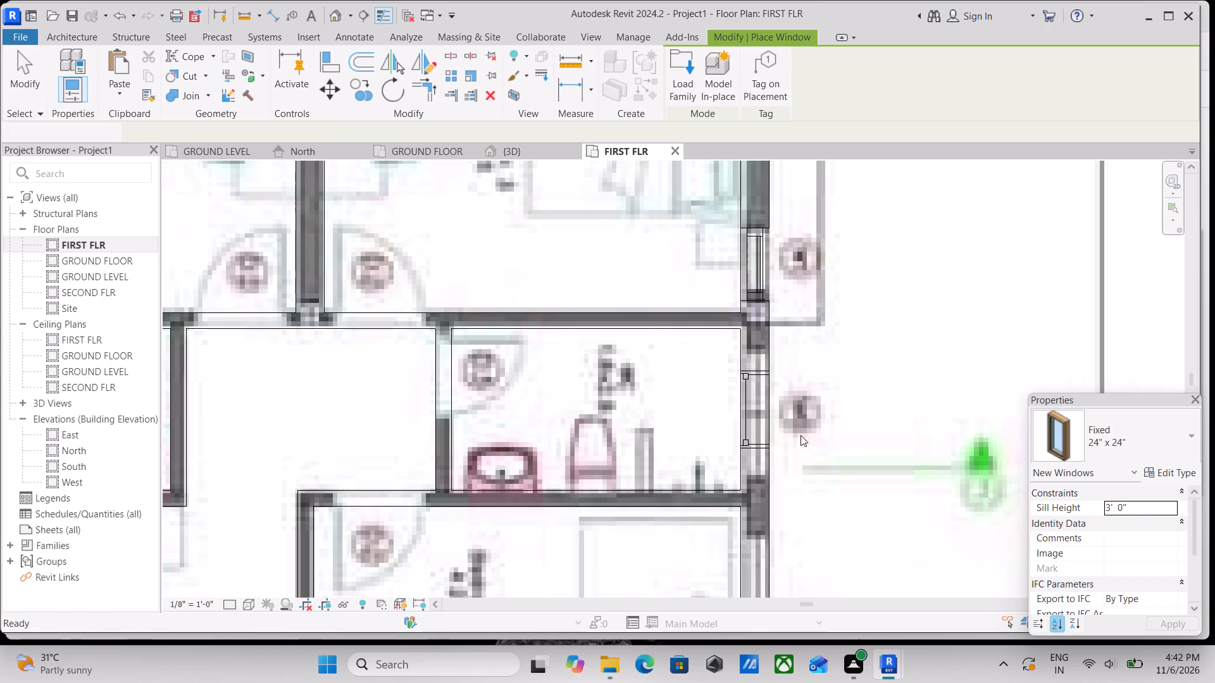
Set the sill height of that bathroom's window to 7'.
left_click(760, 441)
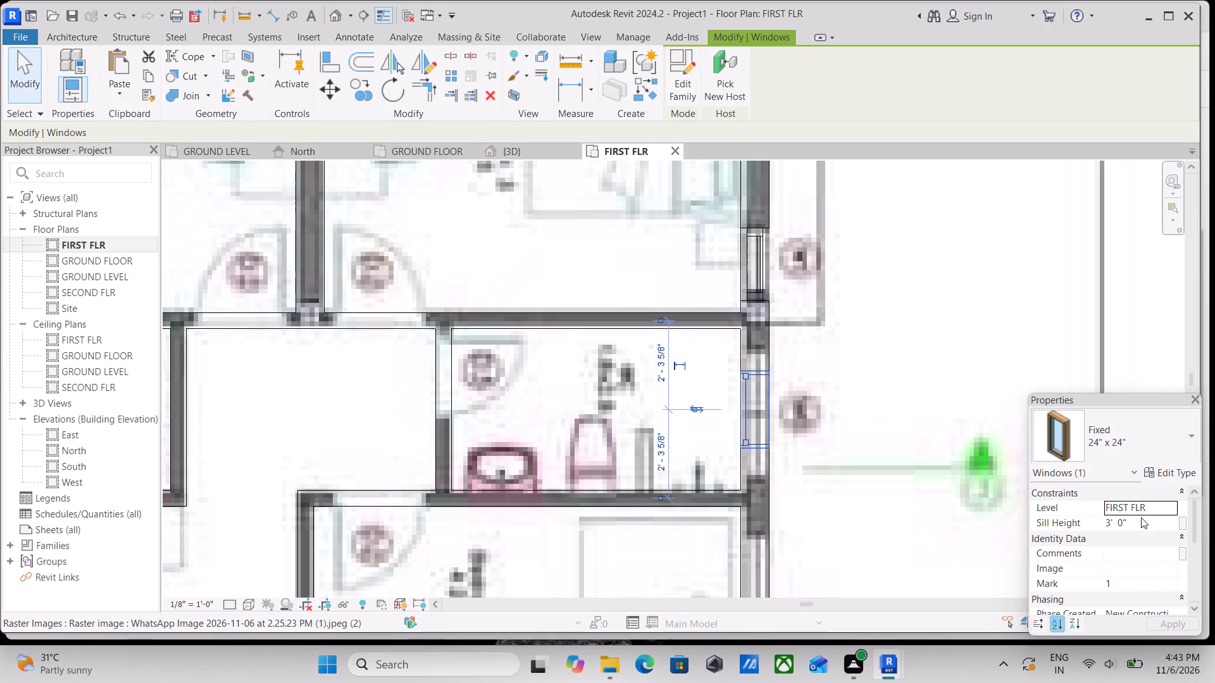
left_click(1141, 517)
type("7'")
key("Return")
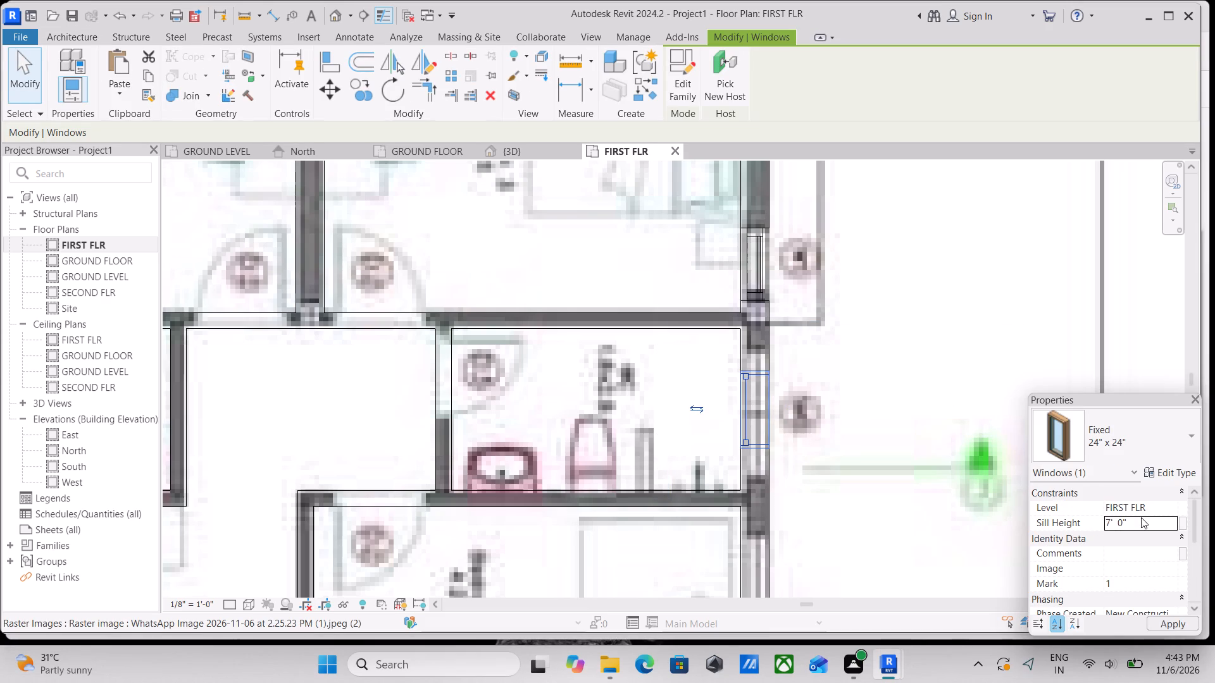
Draw a Storefront curtain wall, orientation flipped, about 4'-3" long at the window opening of Bedroom 4's right exterior wall.
scroll(830, 488, "down", 2)
scroll(795, 446, "down", 2)
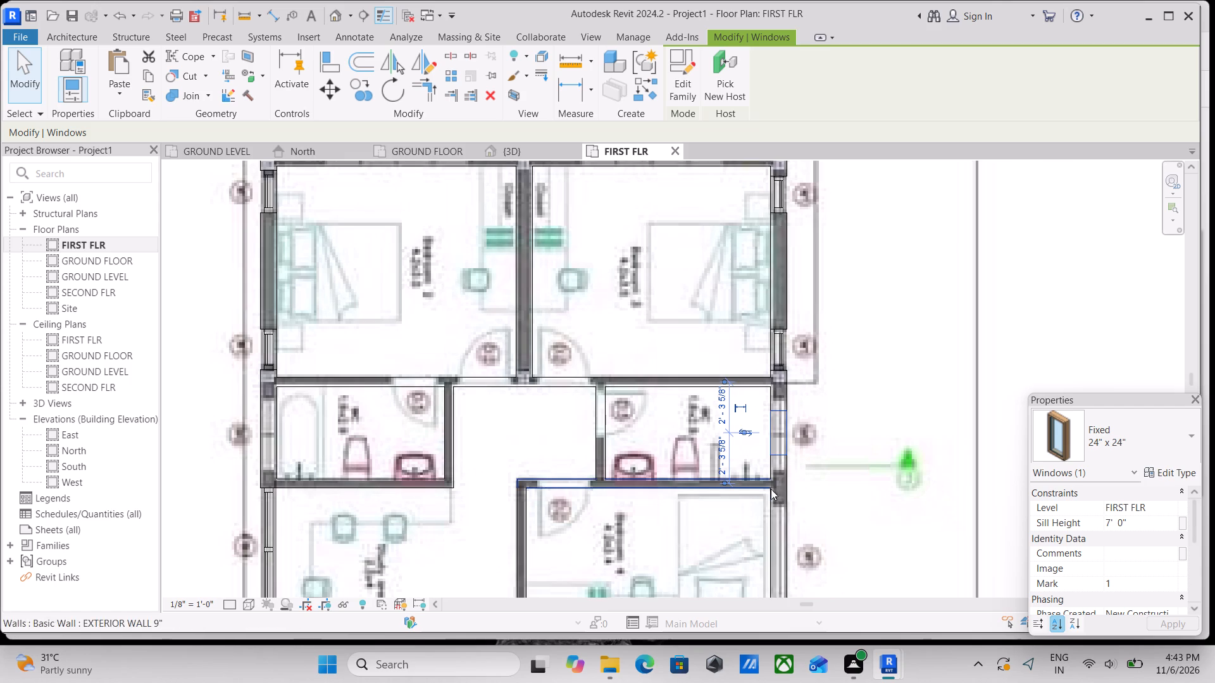
middle_click_drag(771, 486, 806, 418)
middle_click_drag(788, 502, 816, 438)
scroll(816, 438, "down", 1)
middle_click_drag(816, 438, 845, 434)
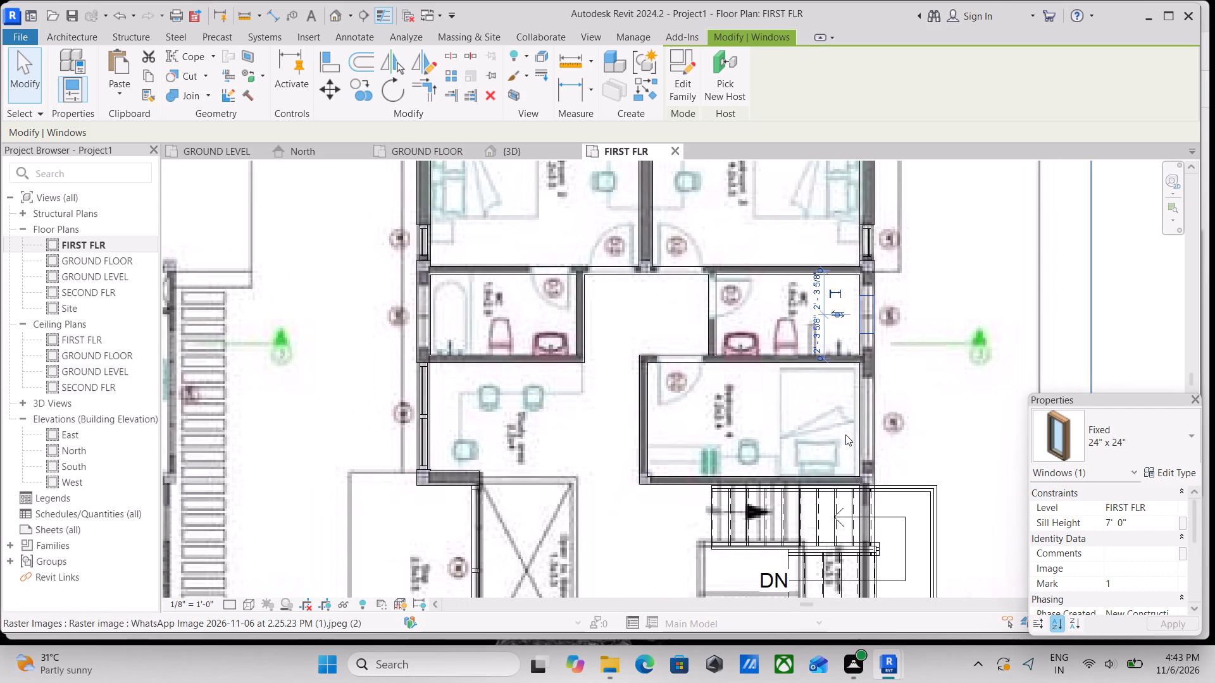
scroll(663, 539, "up", 2)
scroll(721, 444, "up", 1)
middle_click_drag(721, 443, 590, 445)
middle_click_drag(844, 436, 787, 433)
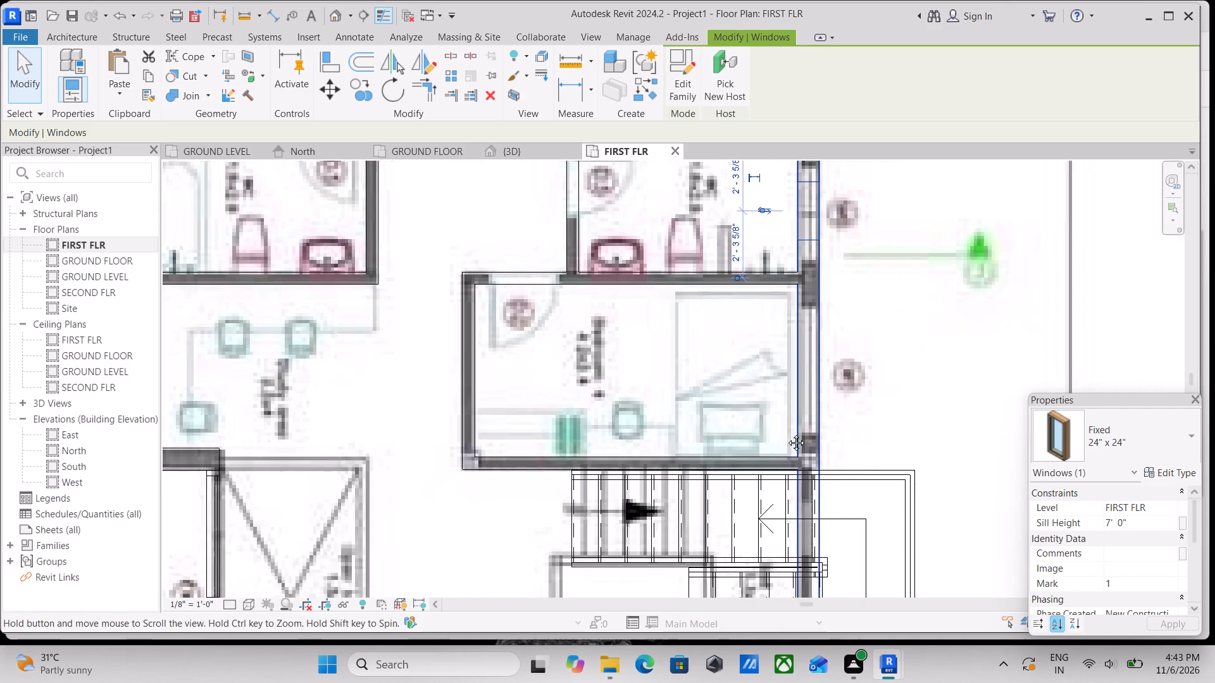
middle_click_drag(787, 433, 732, 433)
scroll(732, 433, "down", 1)
middle_click_drag(732, 433, 742, 465)
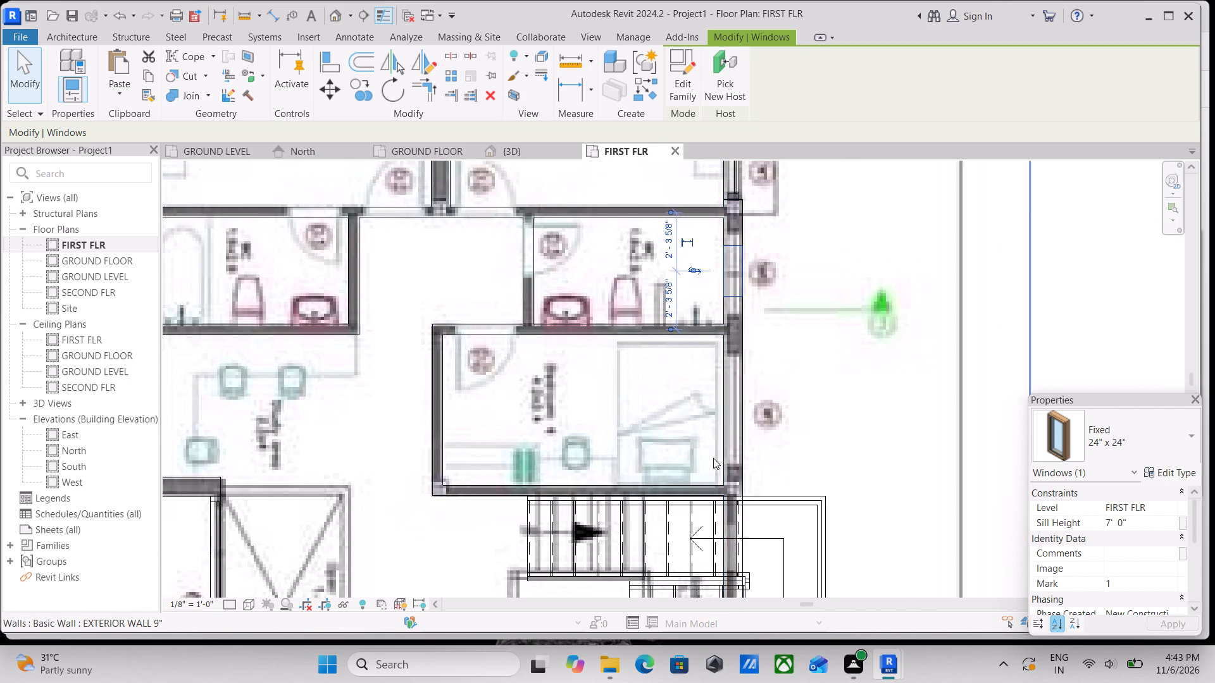
middle_click_drag(713, 458, 724, 479)
scroll(719, 480, "up", 1)
middle_click_drag(719, 456, 706, 473)
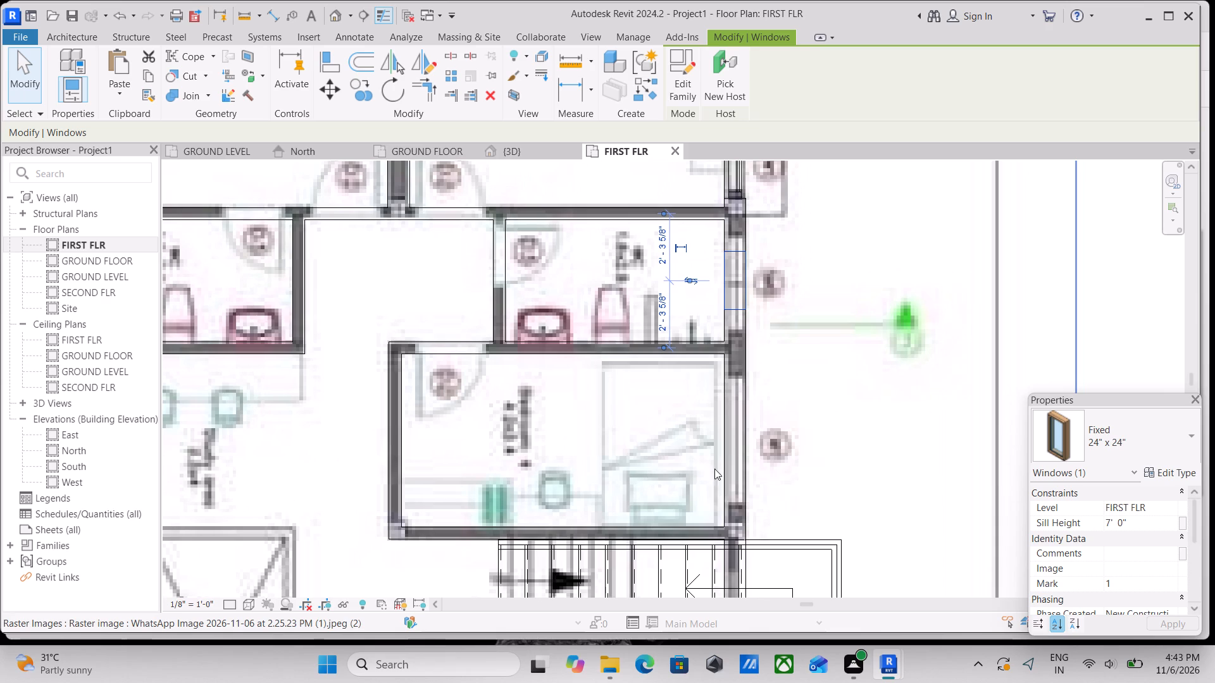
type("WA")
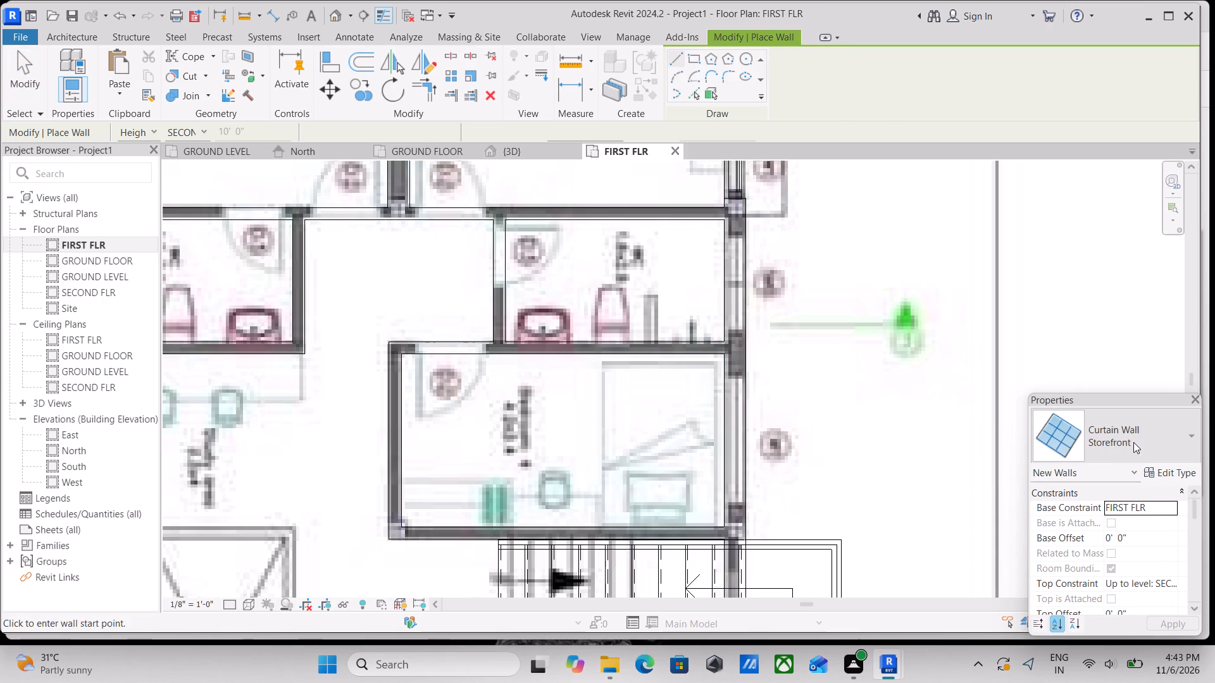
scroll(741, 499, "up", 5)
left_click(737, 504)
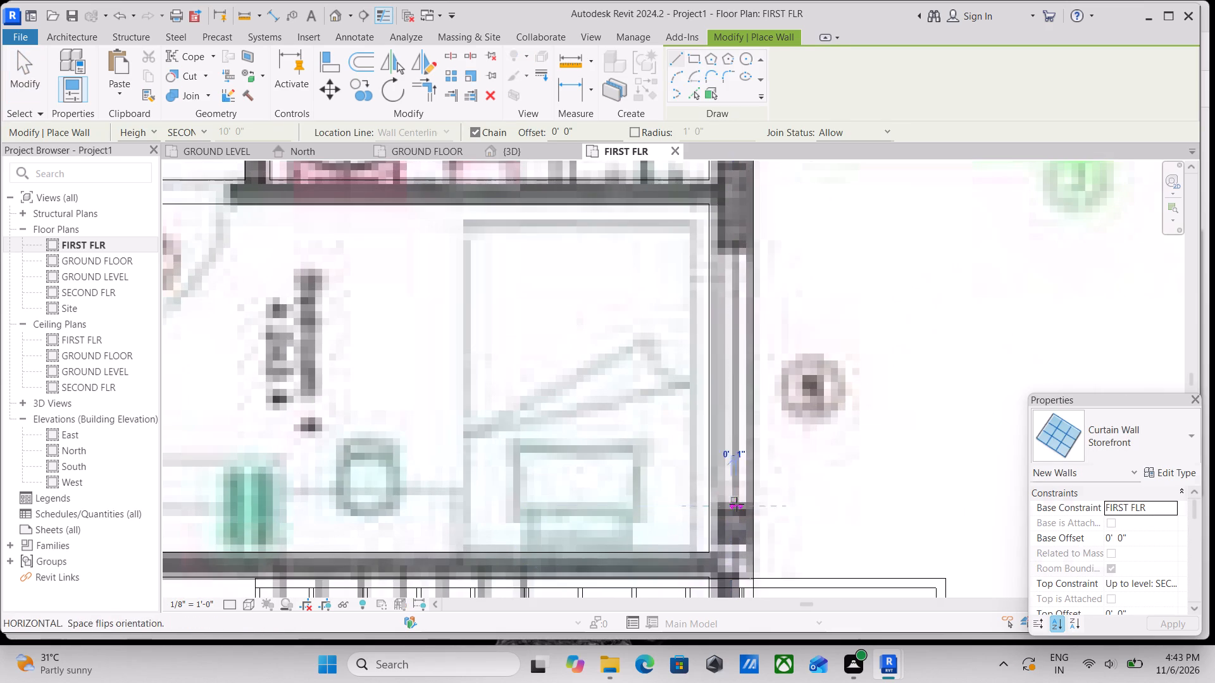
middle_click_drag(730, 423, 744, 545)
key("space")
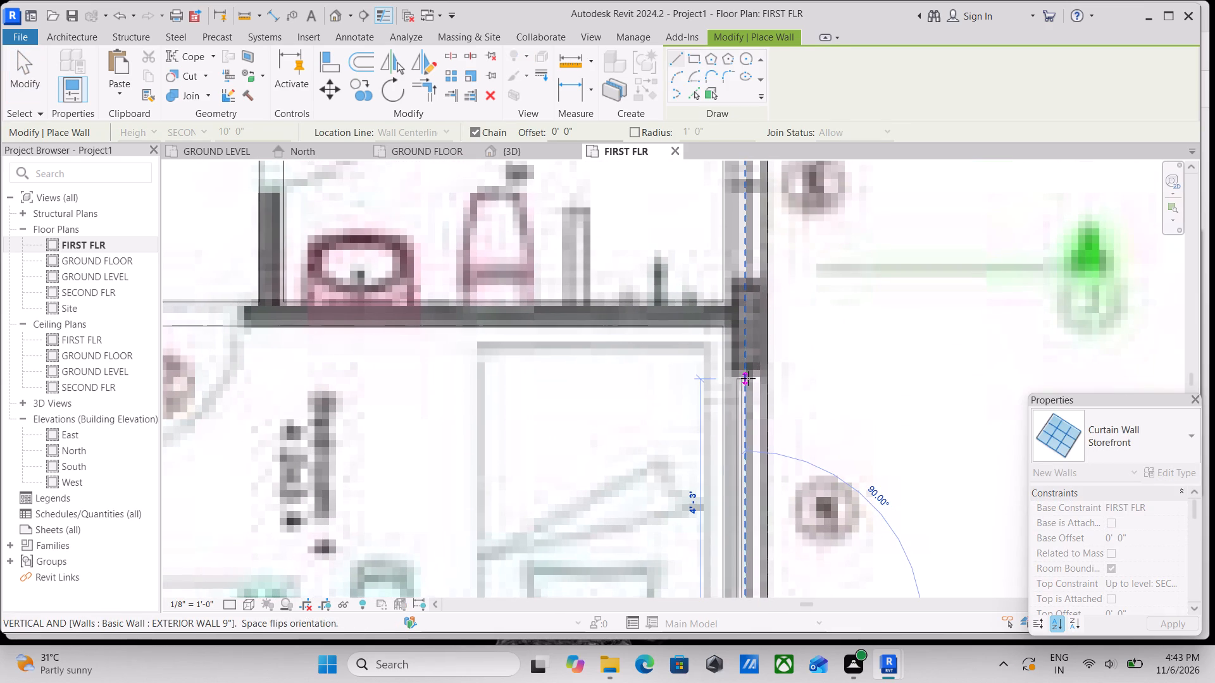
left_click(746, 374)
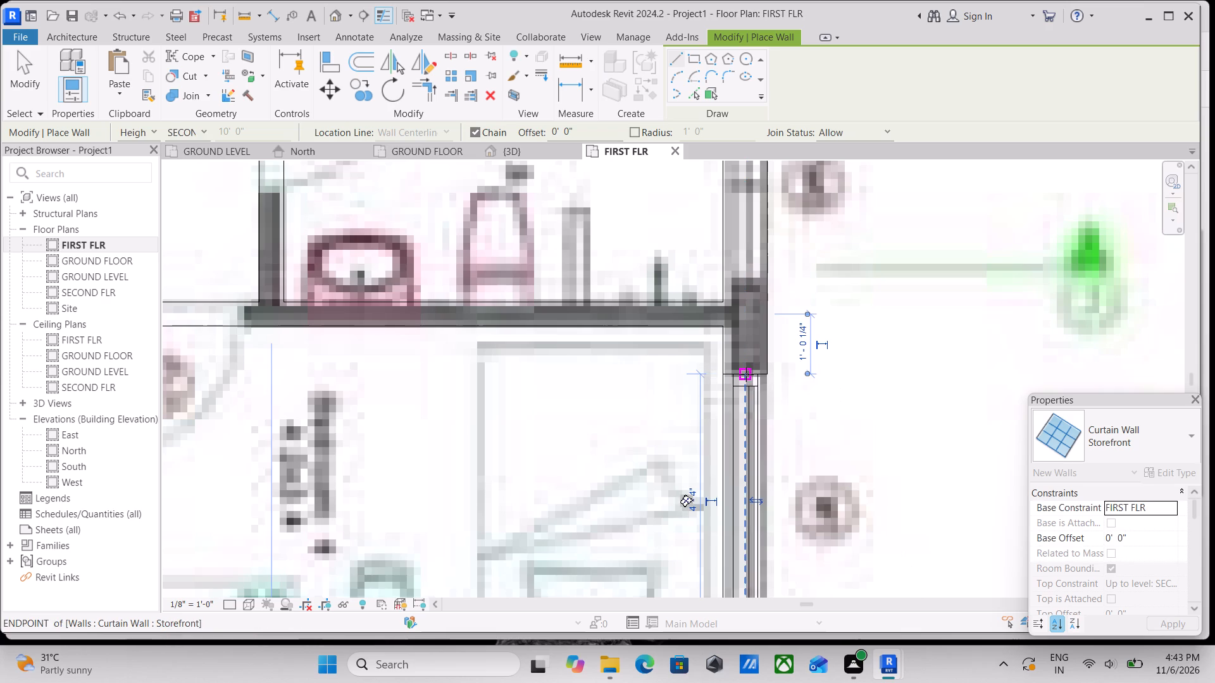
key("Escape")
key("Escape")
scroll(781, 433, "down", 3)
middle_click_drag(781, 436, 813, 336)
key("Escape")
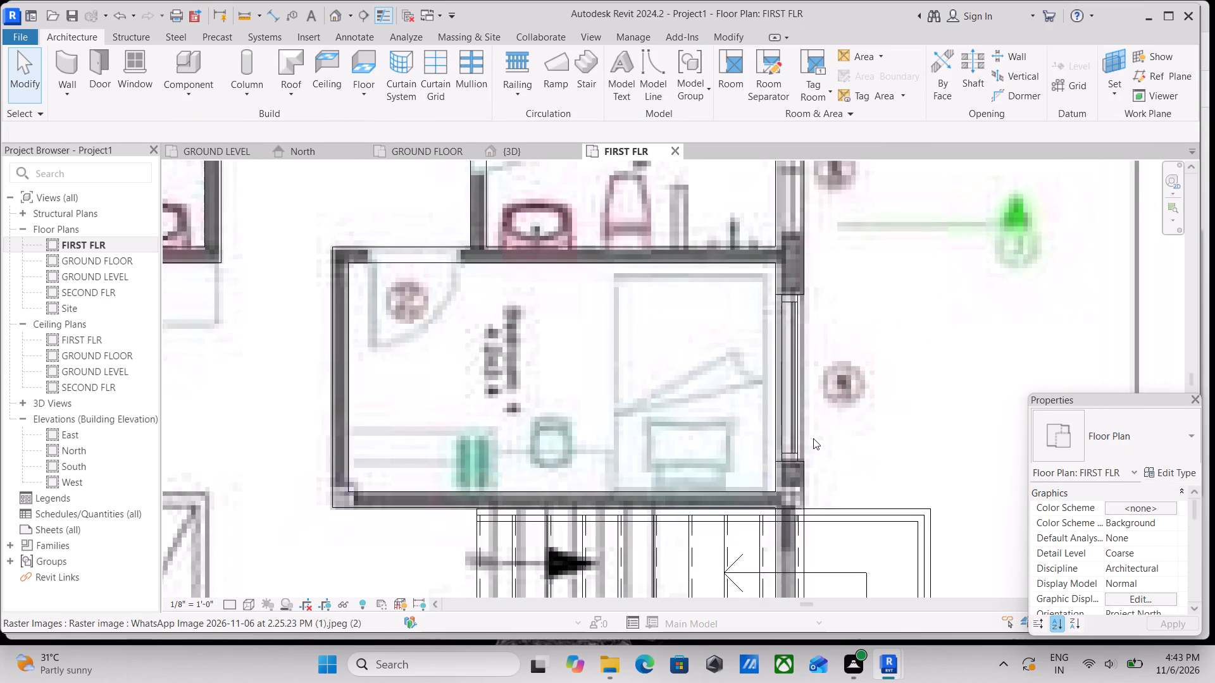
Place a Fixed 24" x 24" window at the marked opening in the right exterior wall of the bathroom below the stairs.
middle_click_drag(809, 440, 795, 357)
scroll(792, 427, "down", 2)
middle_click_drag(792, 427, 812, 359)
middle_click_drag(813, 433, 778, 517)
scroll(796, 361, "down", 3)
middle_click_drag(796, 542, 826, 394)
scroll(816, 476, "up", 3)
middle_click_drag(806, 515, 806, 499)
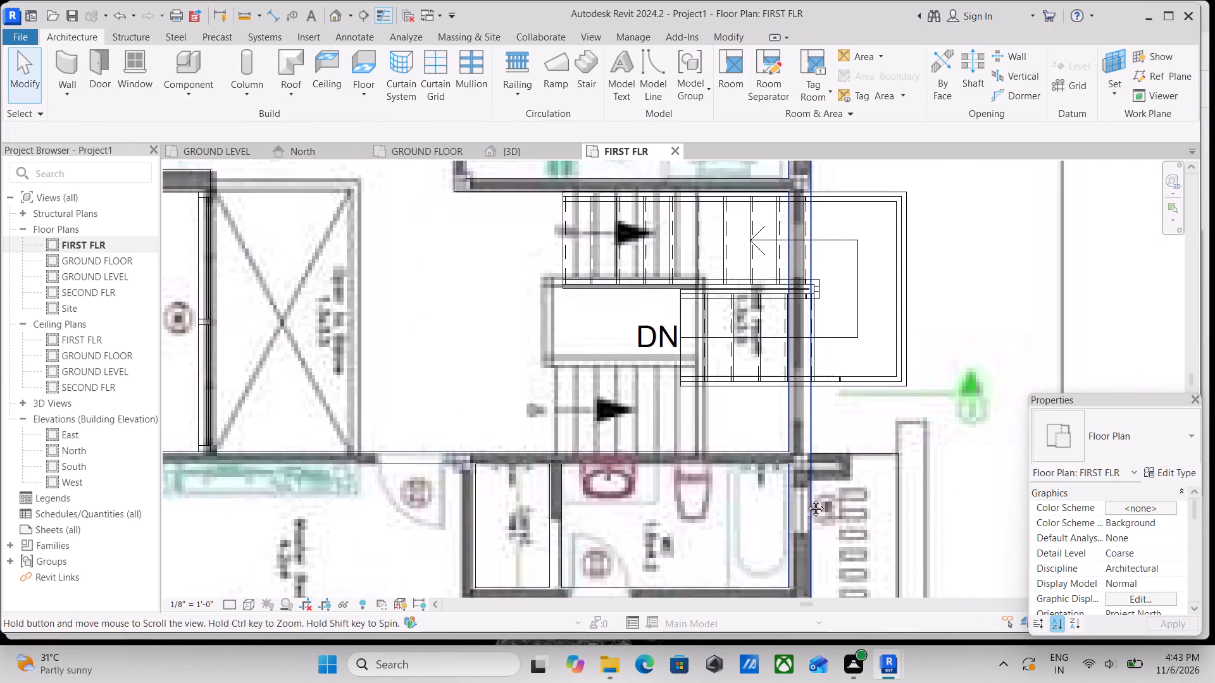
middle_click_drag(806, 499, 809, 390)
scroll(773, 397, "up", 2)
middle_click_drag(775, 396, 756, 419)
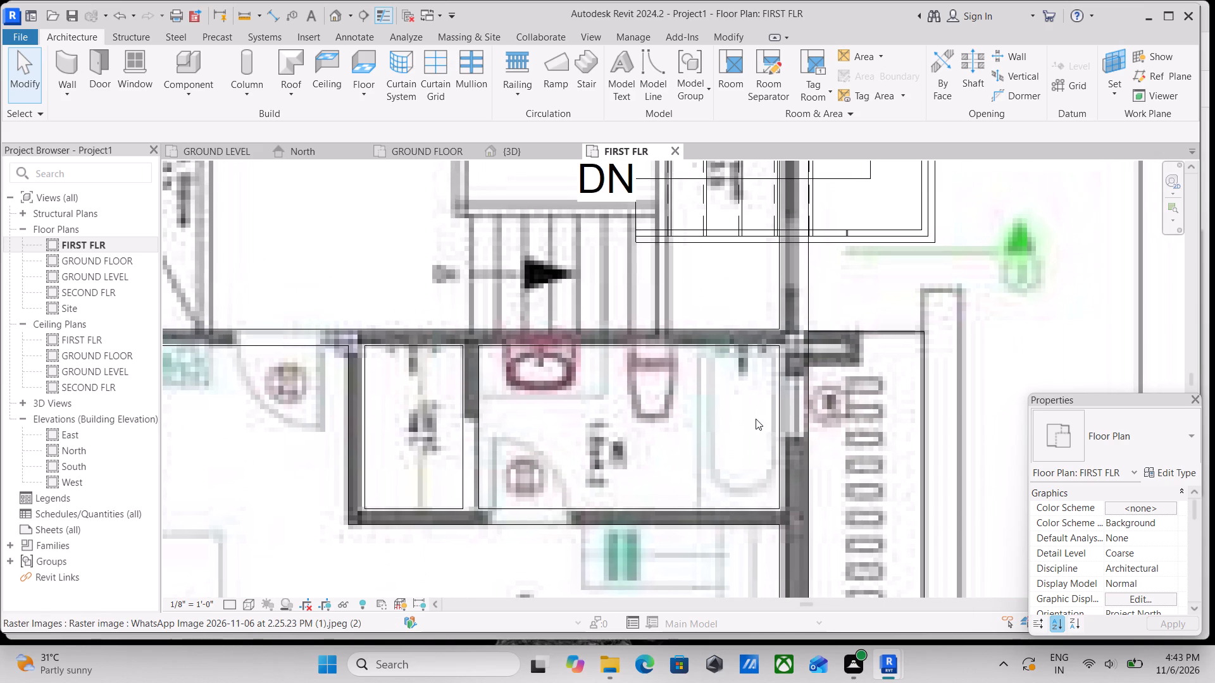
scroll(651, 491, "up", 1)
middle_click_drag(652, 479, 690, 409)
scroll(639, 421, "down", 1)
middle_click_drag(639, 421, 633, 441)
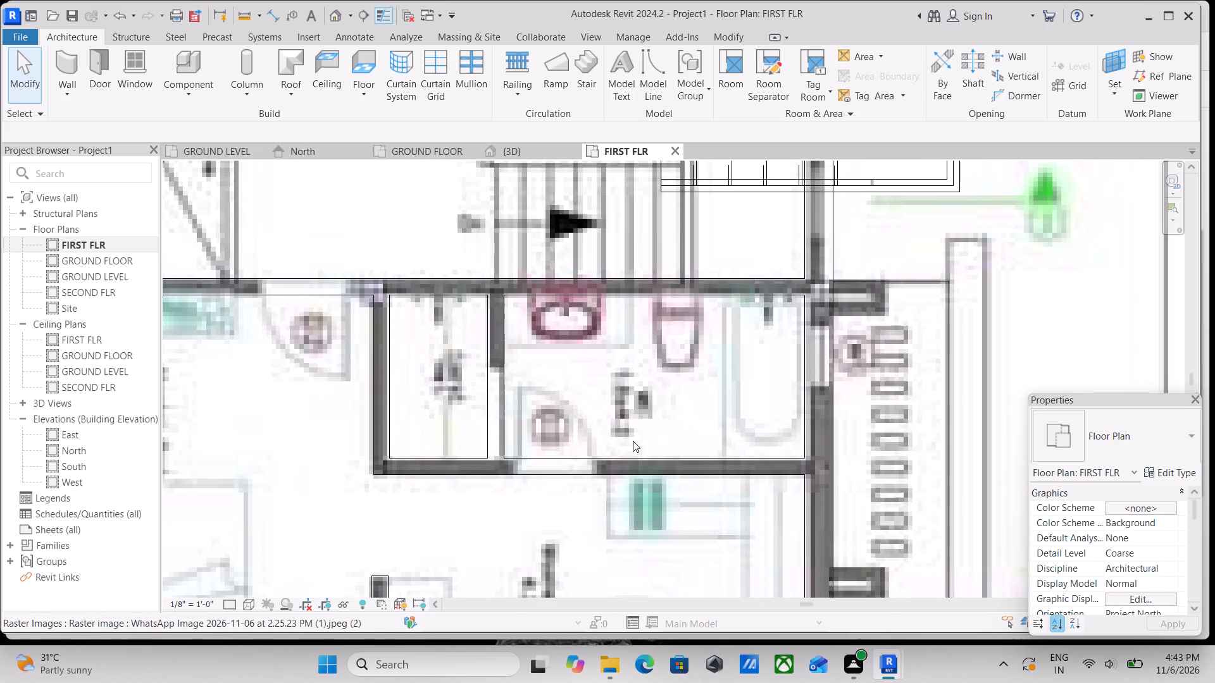
middle_click_drag(745, 364, 736, 396)
scroll(745, 364, "down", 1)
middle_click_drag(736, 396, 764, 454)
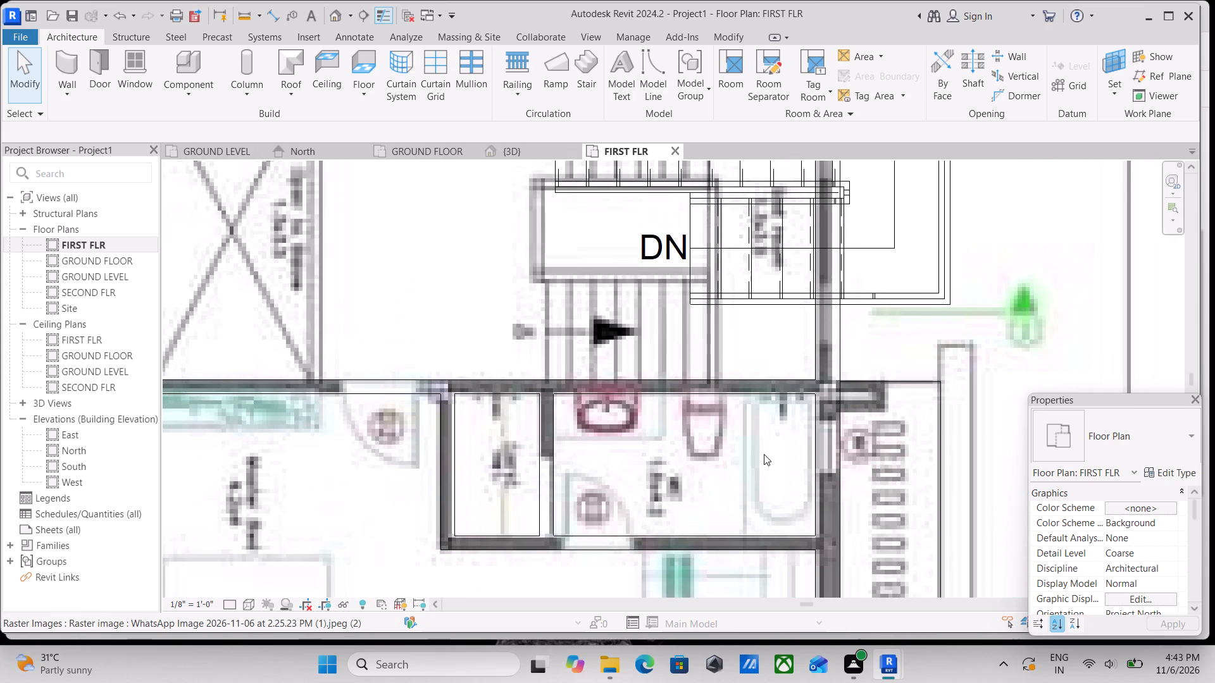
type("WN")
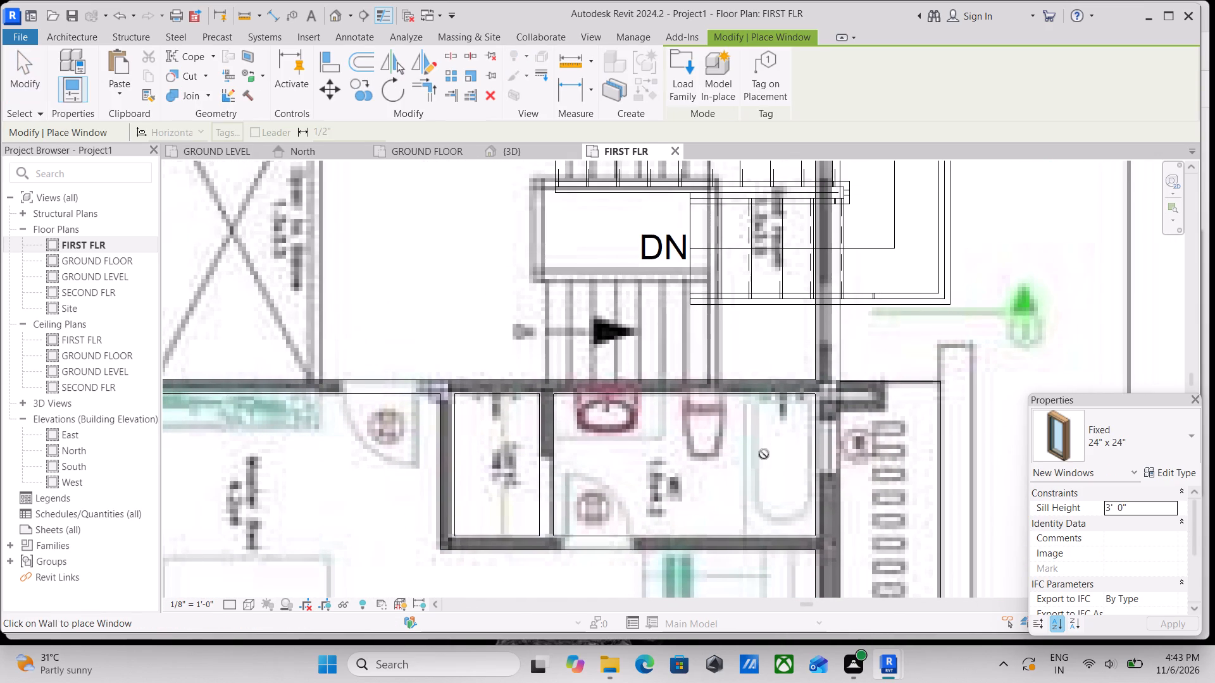
scroll(839, 448, "up", 3)
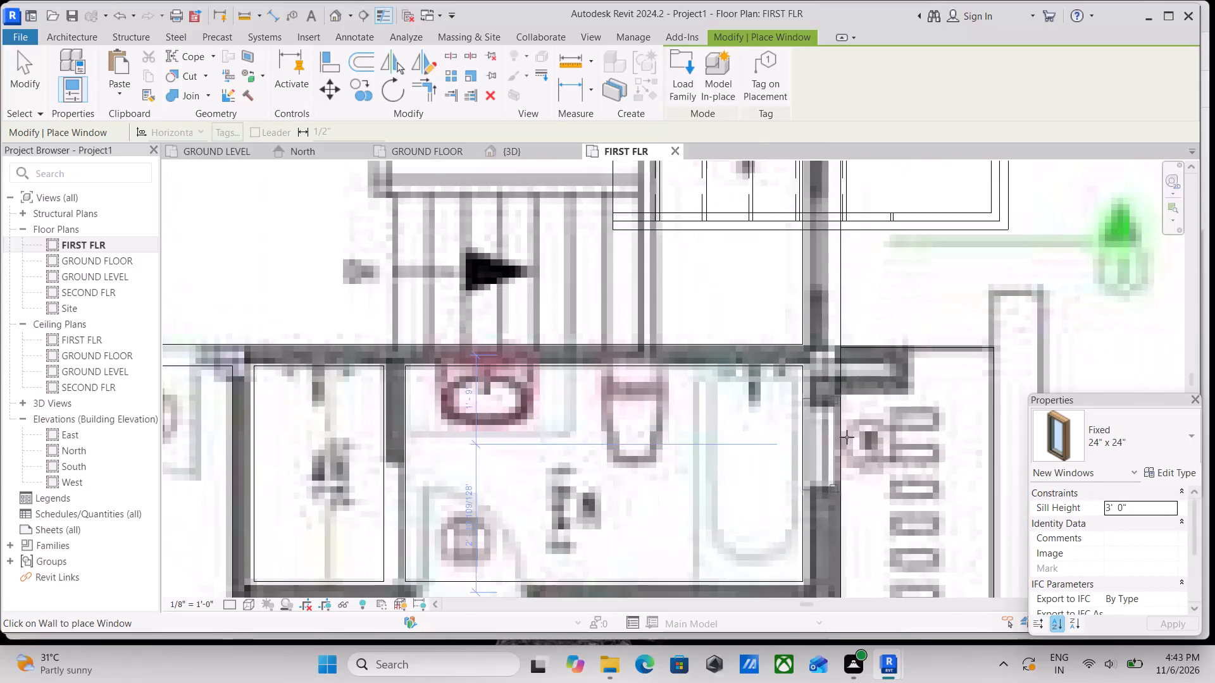
left_click(843, 448)
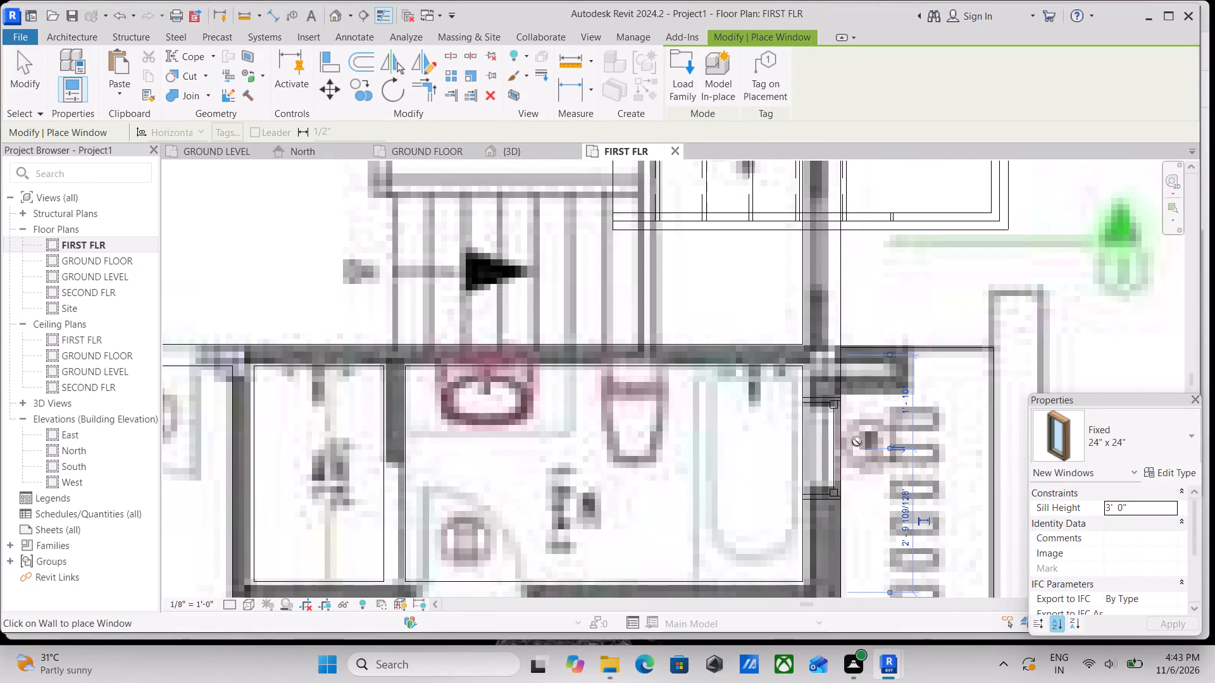
key("Escape")
key("Escape")
Set the sill height of the window in the bathroom below the stairs to 7'.
left_click(836, 476)
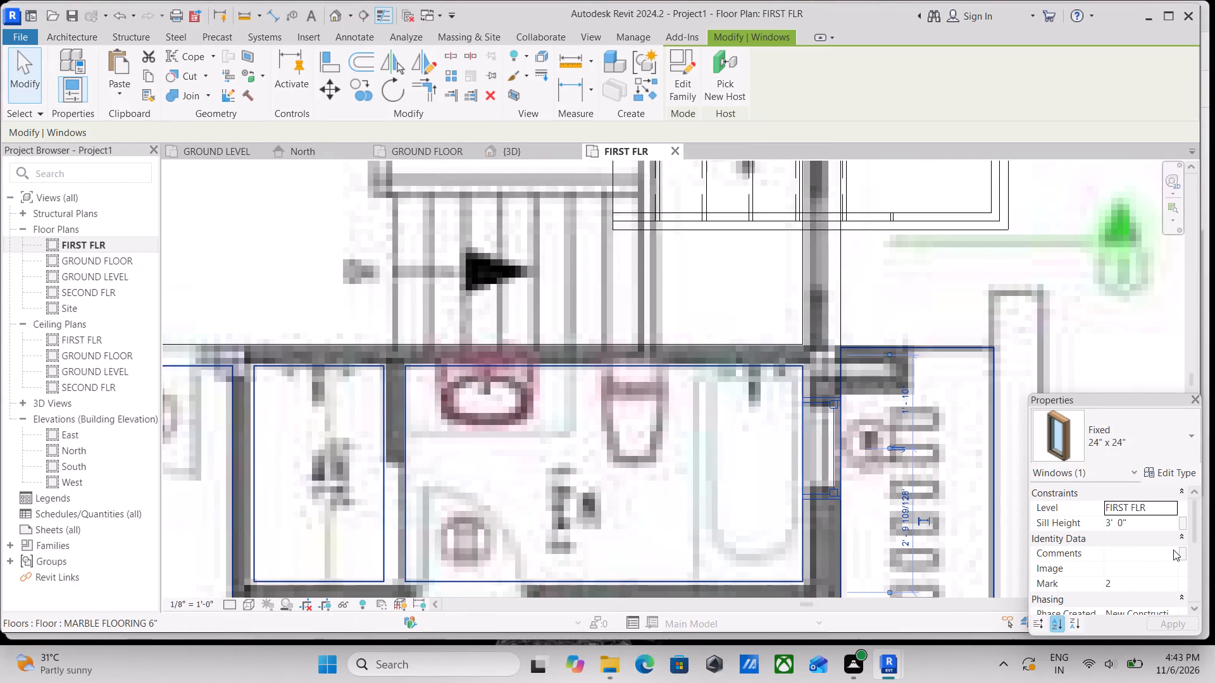
left_click(1147, 521)
type("7'")
key("Return")
scroll(813, 438, "down", 2)
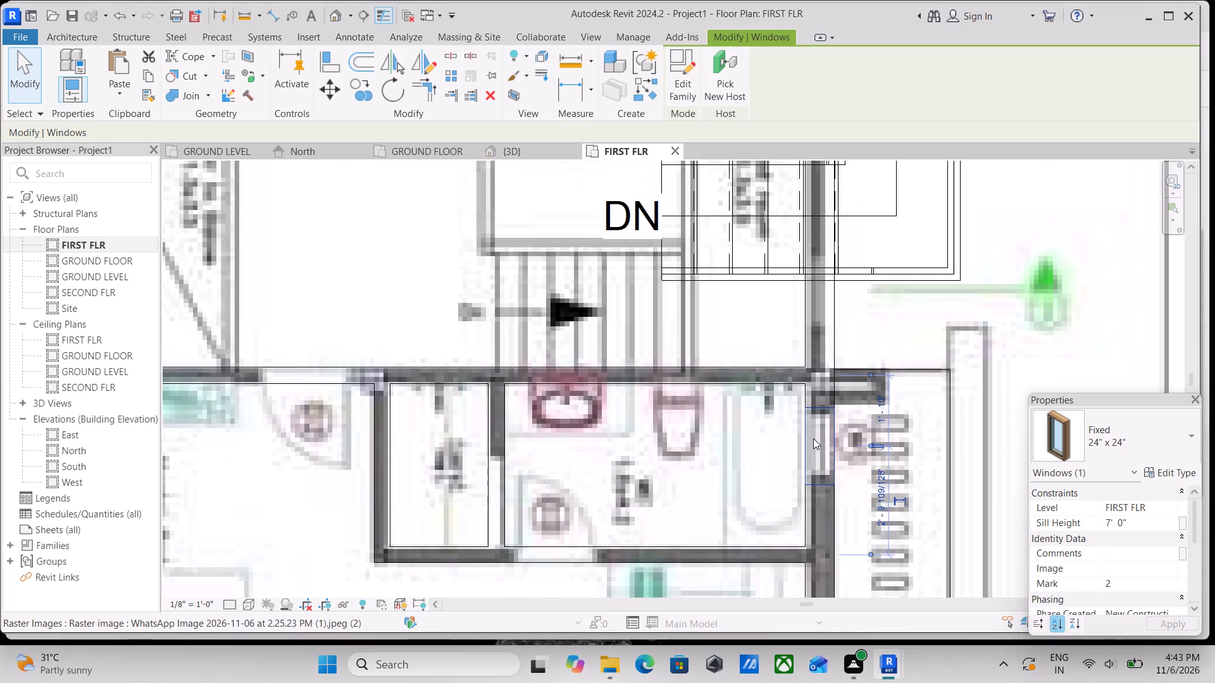
key("Escape")
Examine the window openings along the lower exterior walls of the master bedroom and master closet on the plan.
scroll(737, 451, "down", 2)
middle_click_drag(733, 452, 762, 395)
scroll(663, 477, "down", 1)
middle_click_drag(664, 473, 707, 396)
scroll(772, 463, "down", 2)
middle_click_drag(775, 469, 814, 412)
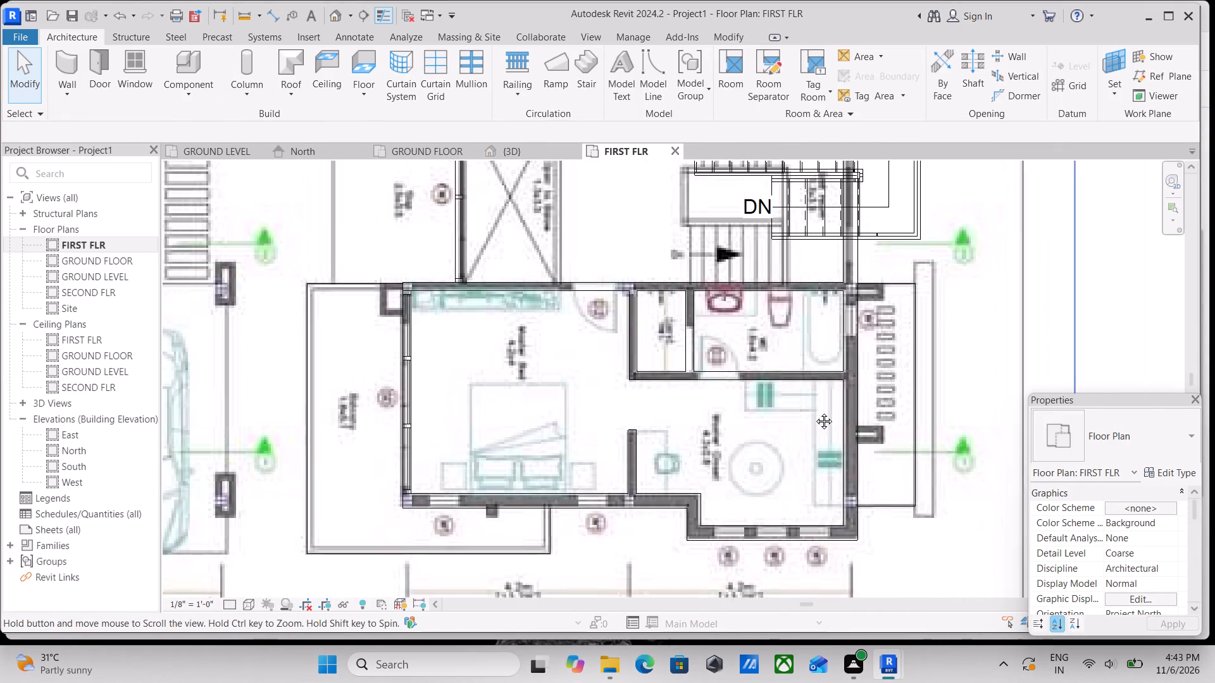
middle_click_drag(814, 412, 818, 408)
scroll(783, 527, "up", 3)
scroll(711, 503, "up", 3)
middle_click_drag(763, 468, 746, 478)
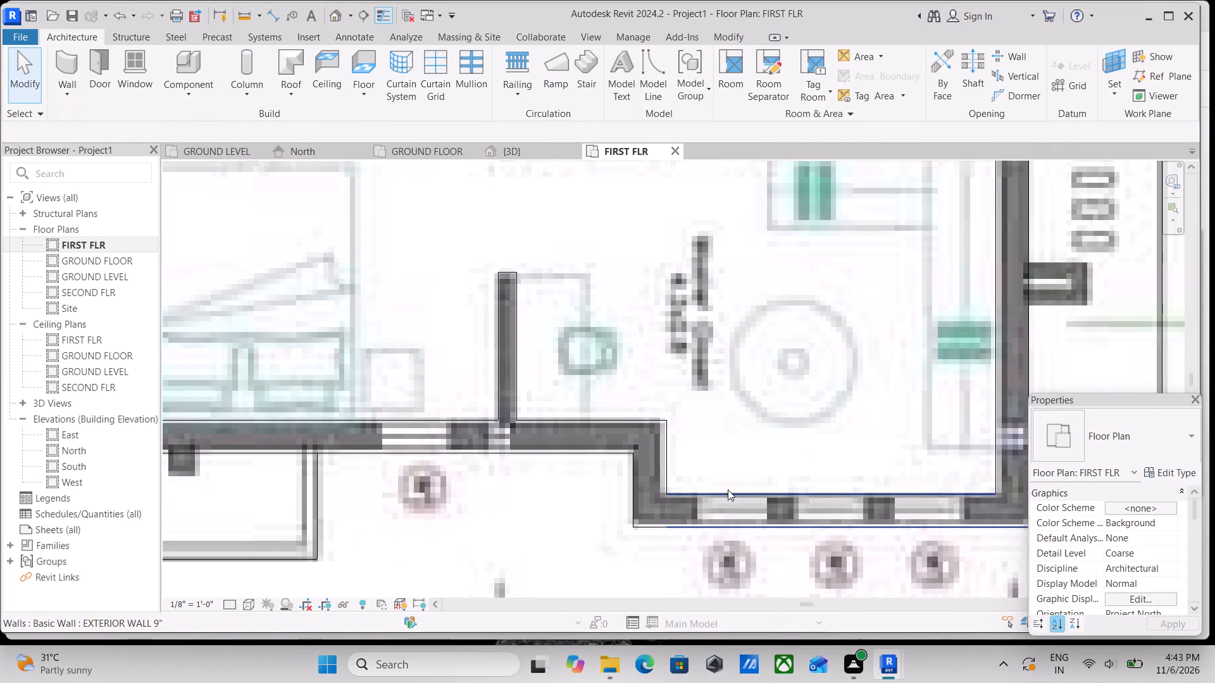
scroll(723, 491, "down", 4)
middle_click_drag(725, 503, 735, 495)
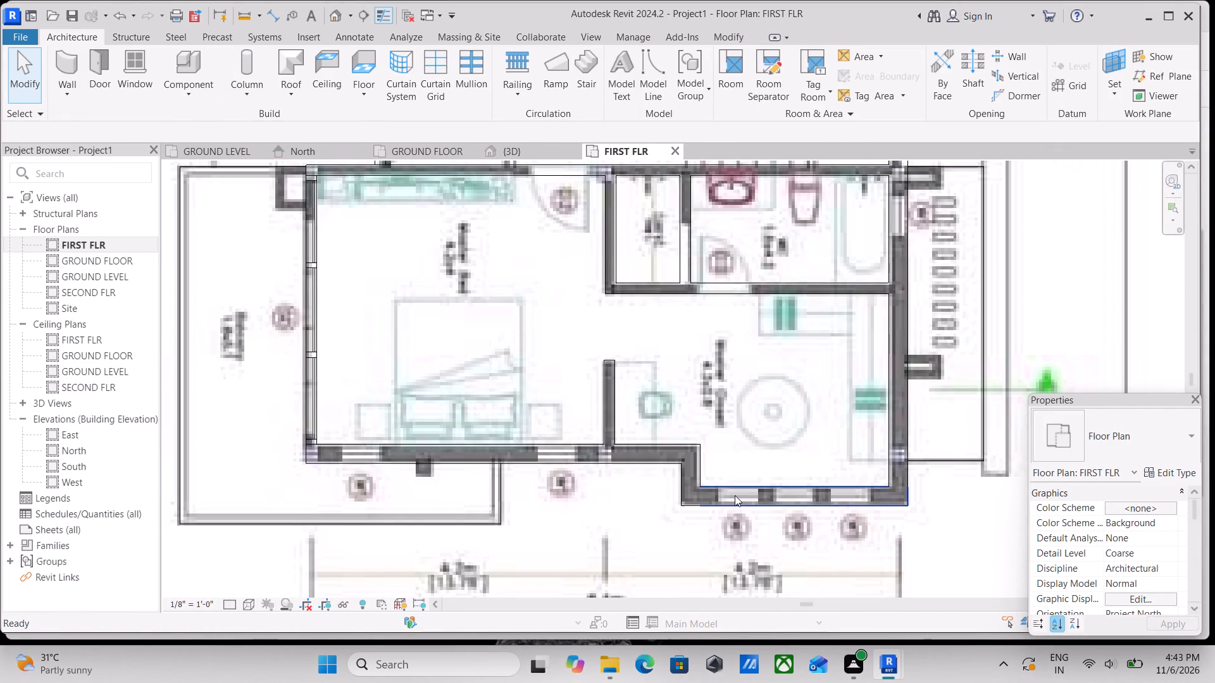
middle_click_drag(735, 495, 755, 460)
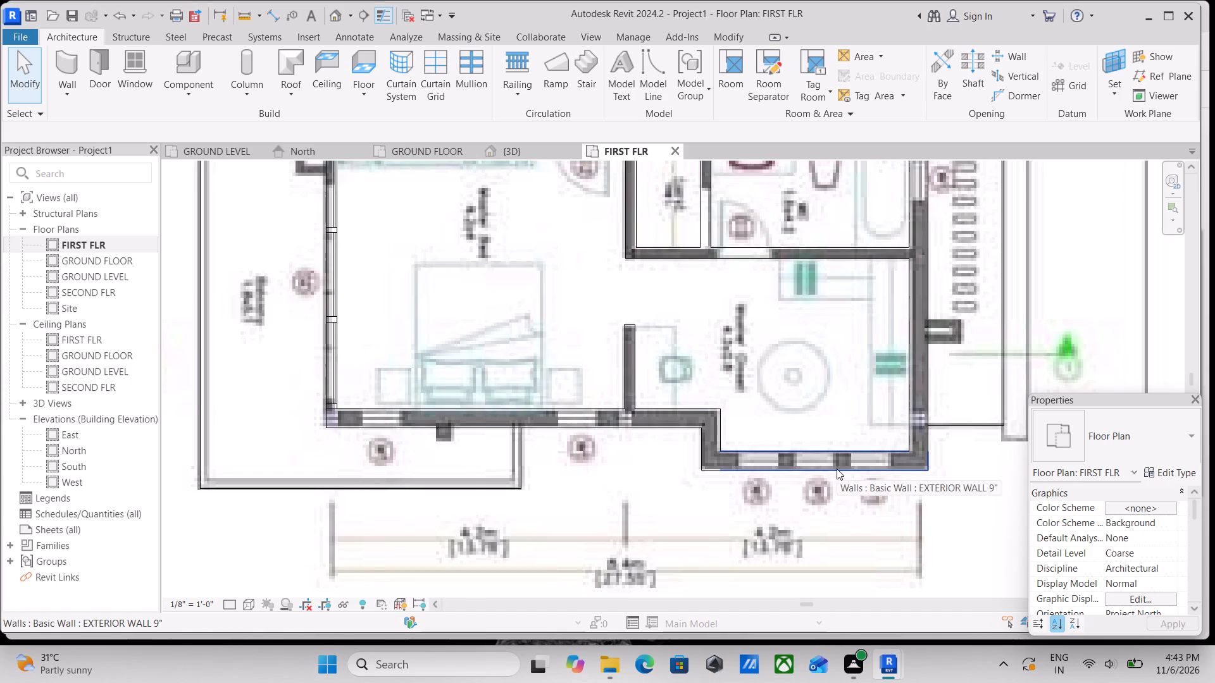
Examine the front windows of the upper floor in the exterior rendering placed above the plan.
scroll(862, 444, "down", 7)
middle_click_drag(862, 444, 901, 682)
scroll(864, 395, "down", 6)
middle_click_drag(866, 509, 871, 581)
scroll(882, 402, "up", 3)
middle_click_drag(820, 401, 825, 467)
scroll(822, 443, "up", 1)
middle_click_drag(752, 328, 758, 424)
scroll(758, 424, "up", 3)
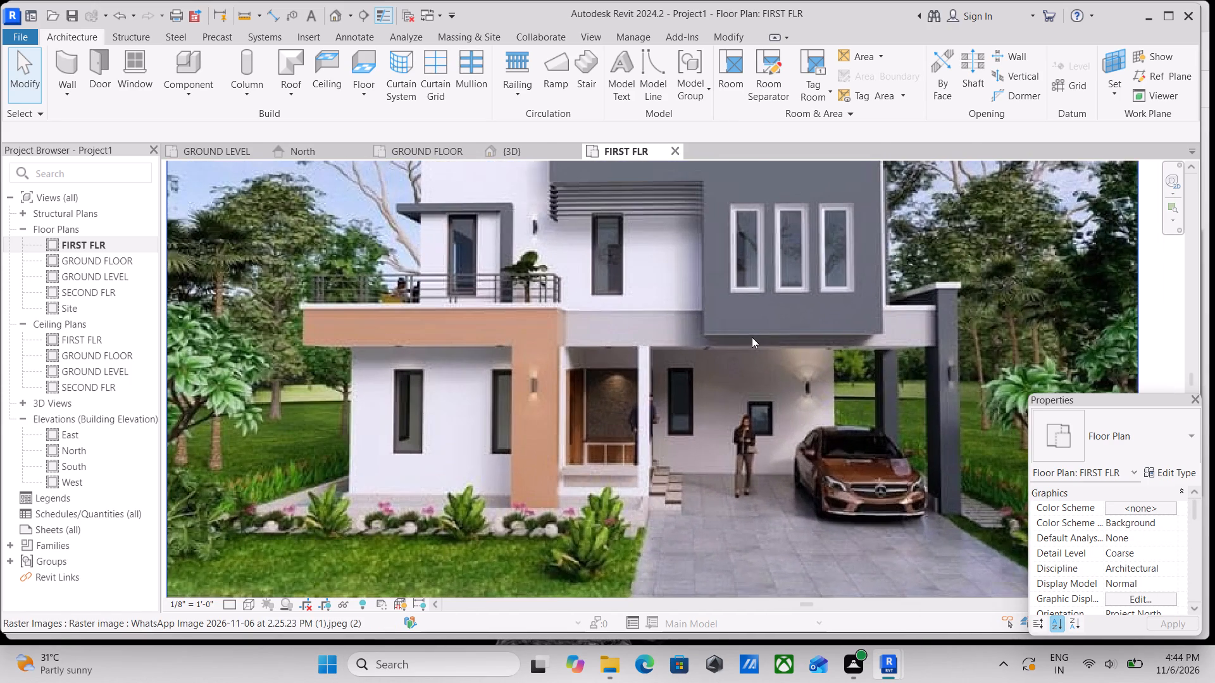
middle_click_drag(752, 337, 753, 414)
scroll(753, 414, "down", 3)
middle_click_drag(769, 457, 768, 409)
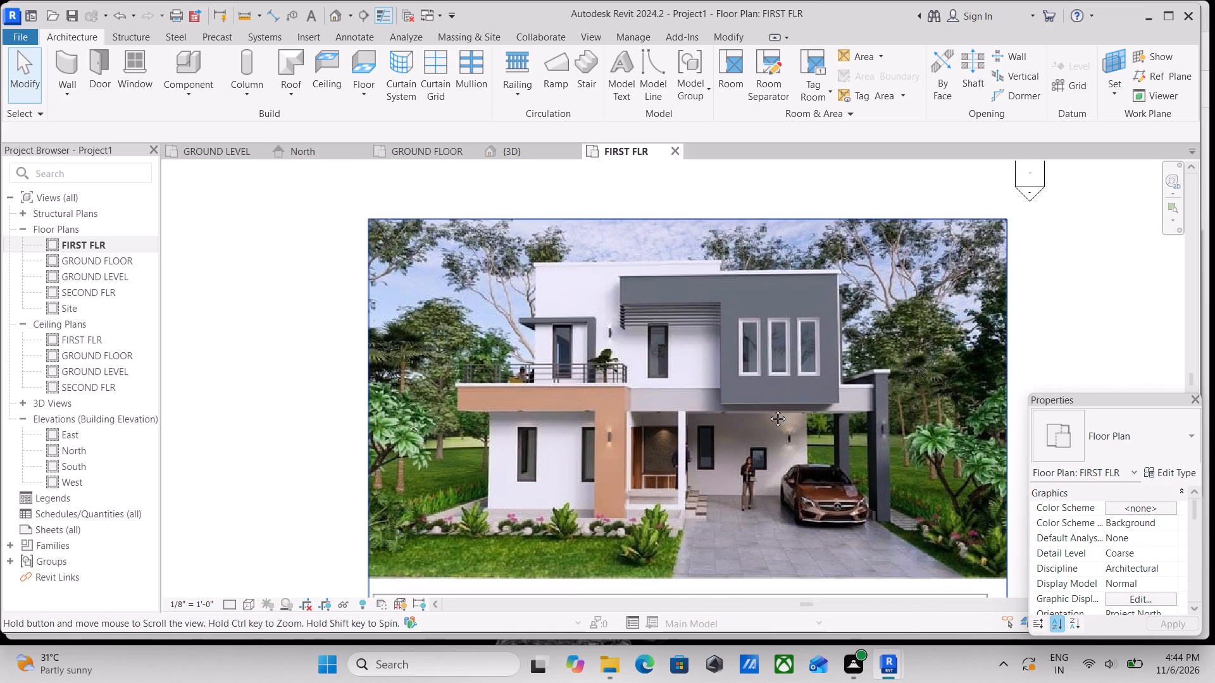
Examine the three window openings in the lower exterior wall of the master closet on the plan.
middle_click_drag(768, 409, 765, 369)
middle_click_drag(795, 473, 760, 336)
middle_click_drag(797, 498, 785, 362)
scroll(821, 543, "up", 3)
middle_click_drag(821, 543, 782, 316)
scroll(760, 386, "down", 1)
middle_click_drag(760, 386, 776, 321)
scroll(813, 390, "up", 4)
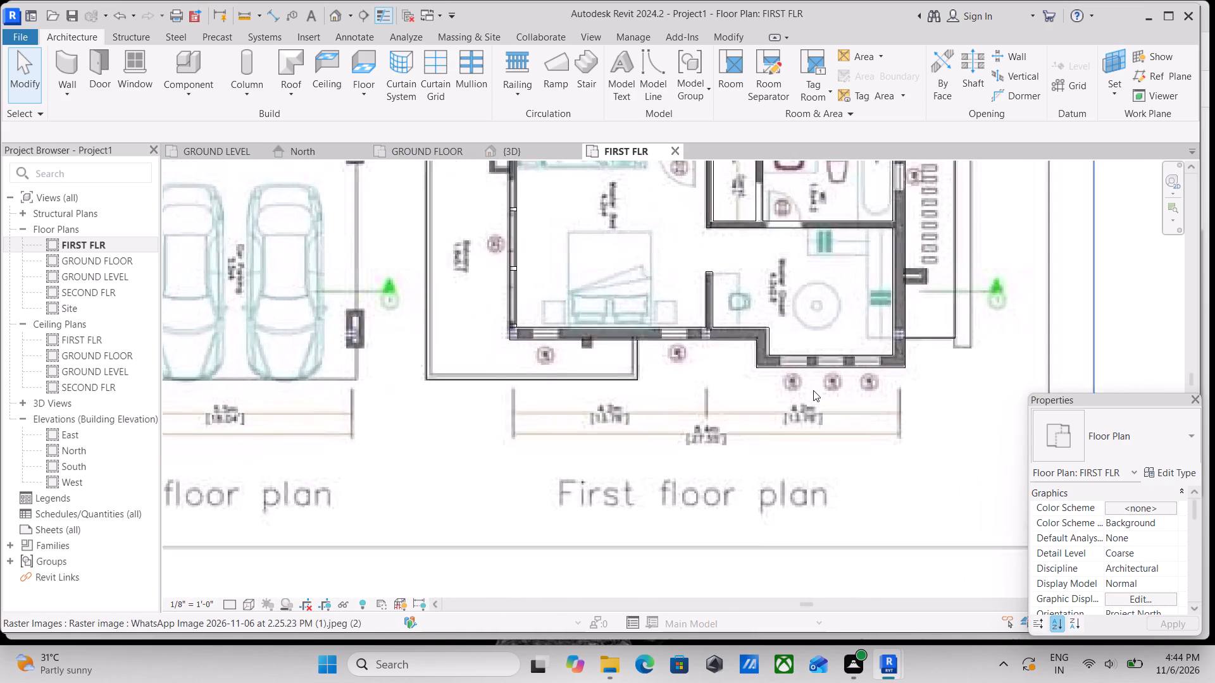
scroll(813, 390, "up", 9)
scroll(790, 295, "up", 1)
middle_click_drag(787, 311, 781, 331)
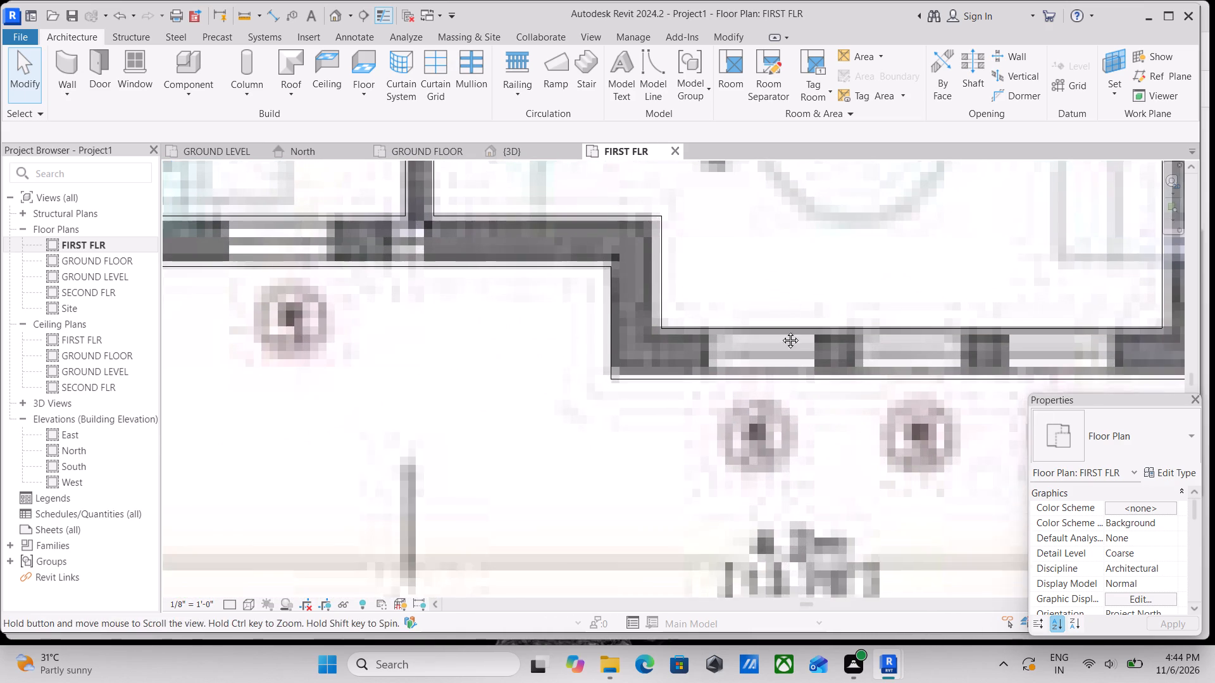
middle_click_drag(781, 331, 771, 351)
scroll(828, 286, "down", 1)
middle_click_drag(828, 286, 820, 307)
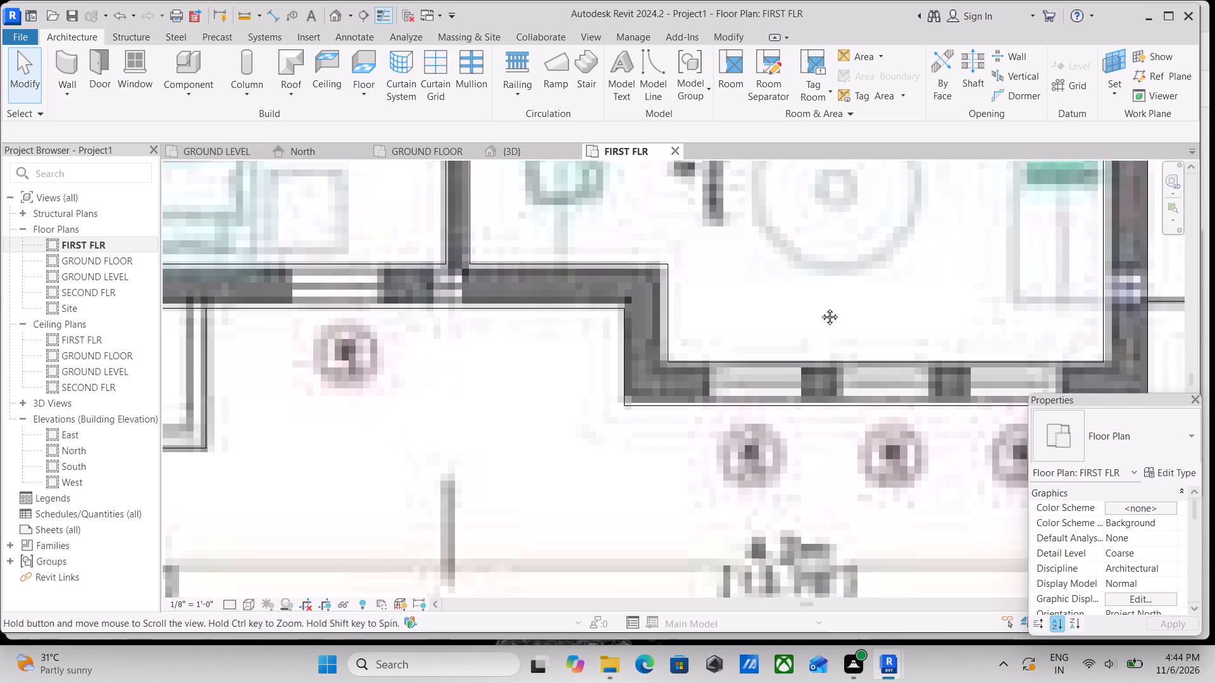
middle_click_drag(820, 307, 780, 362)
scroll(826, 299, "down", 1)
middle_click_drag(826, 299, 780, 348)
scroll(805, 318, "down", 3)
middle_click_drag(805, 319, 825, 407)
scroll(825, 407, "up", 1)
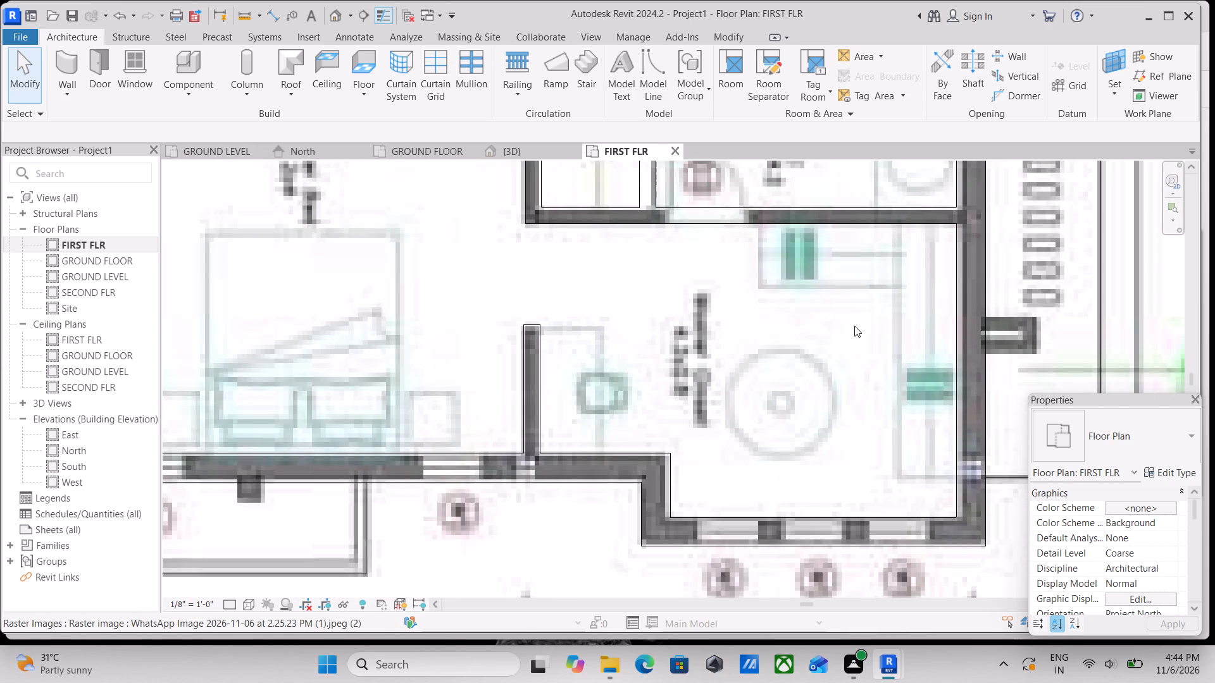
Draw a Storefront curtain wall about 1' 8" long across the leftmost opening in the master closet's lower exterior wall.
type("WA")
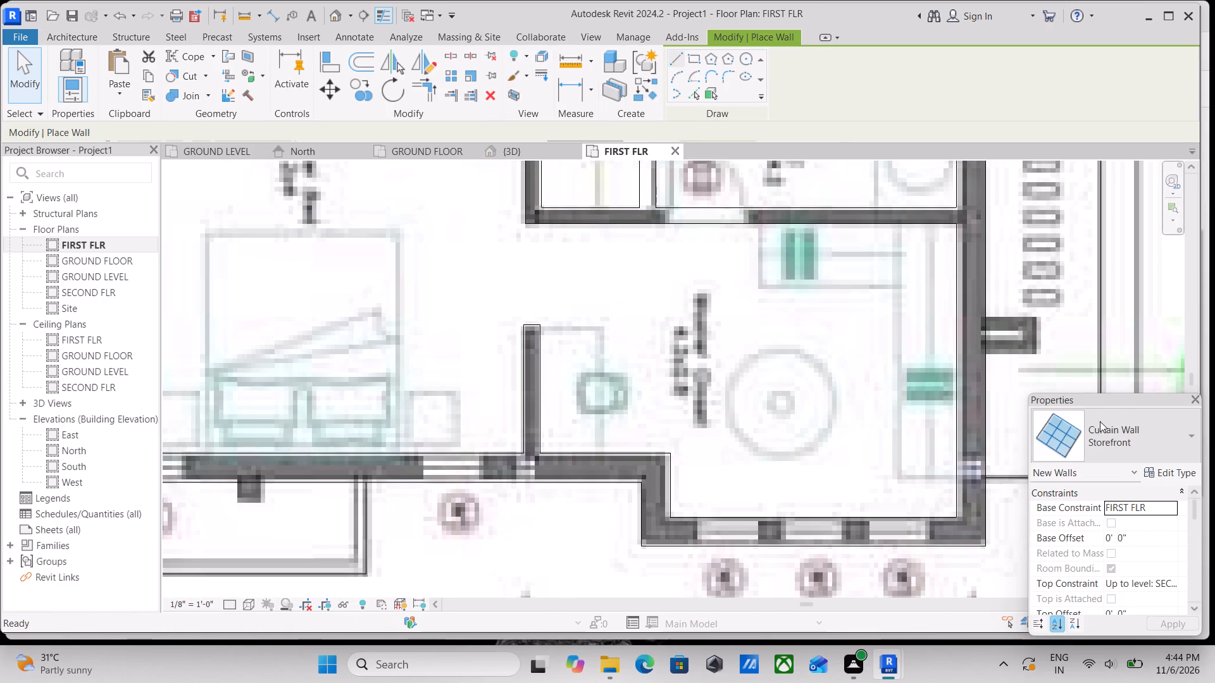
scroll(688, 601, "up", 3)
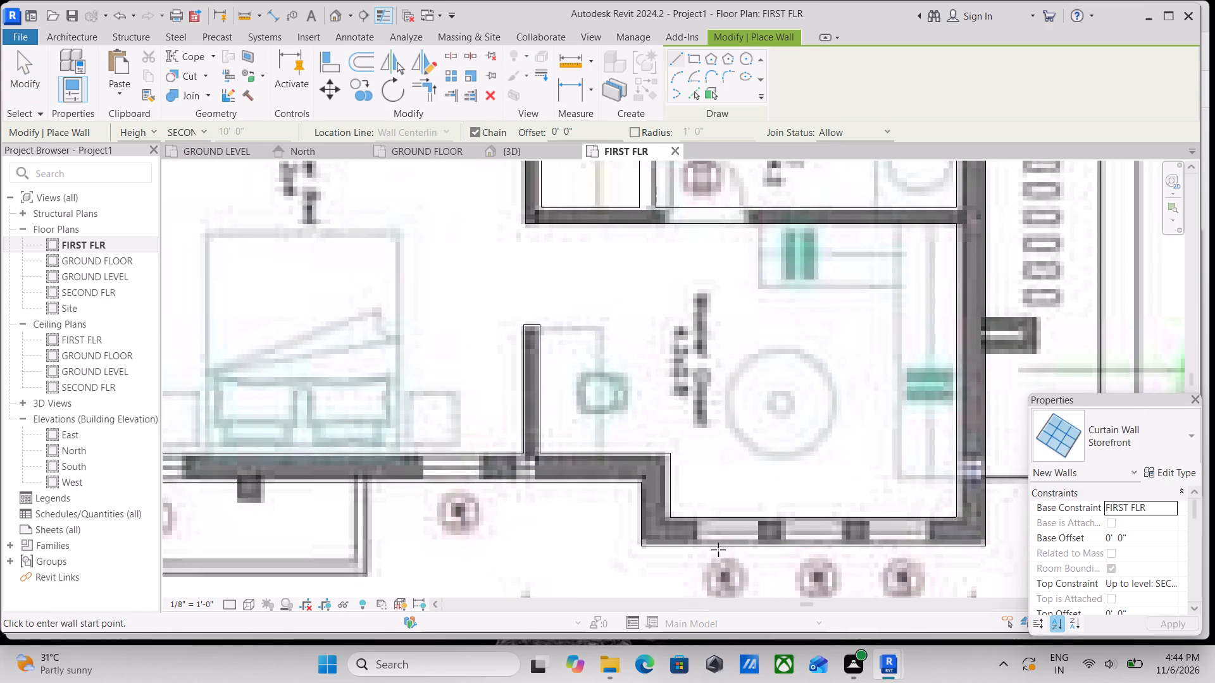
scroll(709, 500, "up", 3)
scroll(701, 553, "up", 3)
scroll(700, 553, "down", 1)
scroll(700, 553, "up", 6)
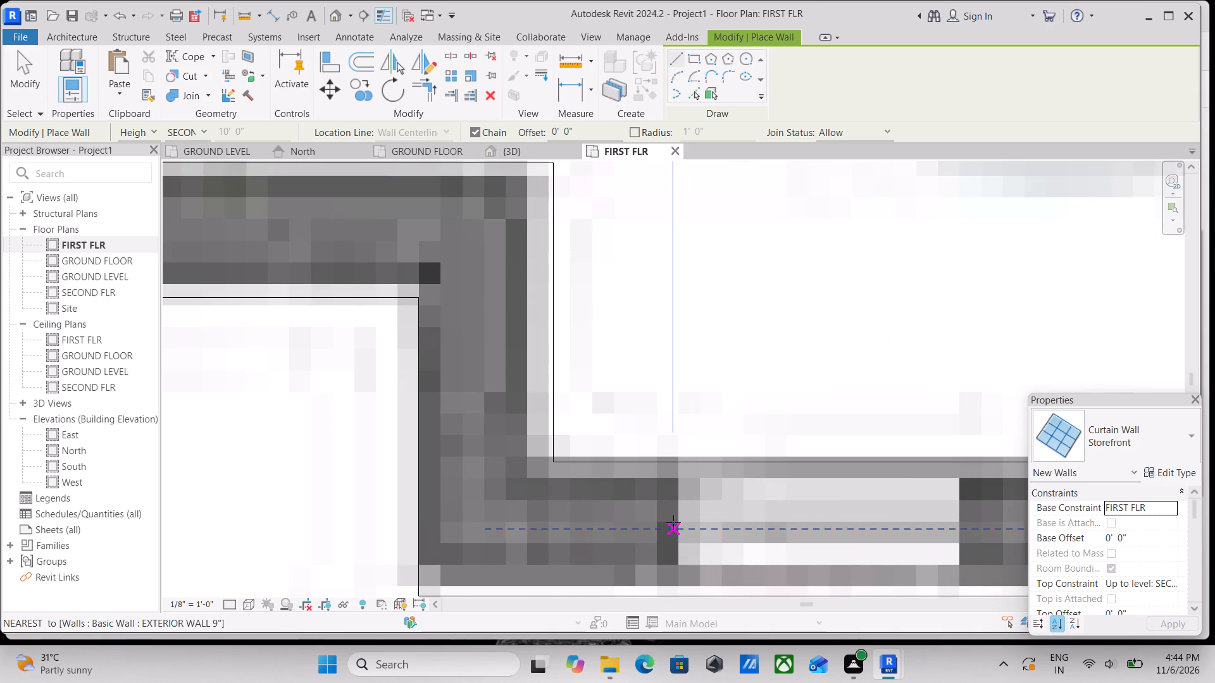
scroll(654, 518, "up", 1)
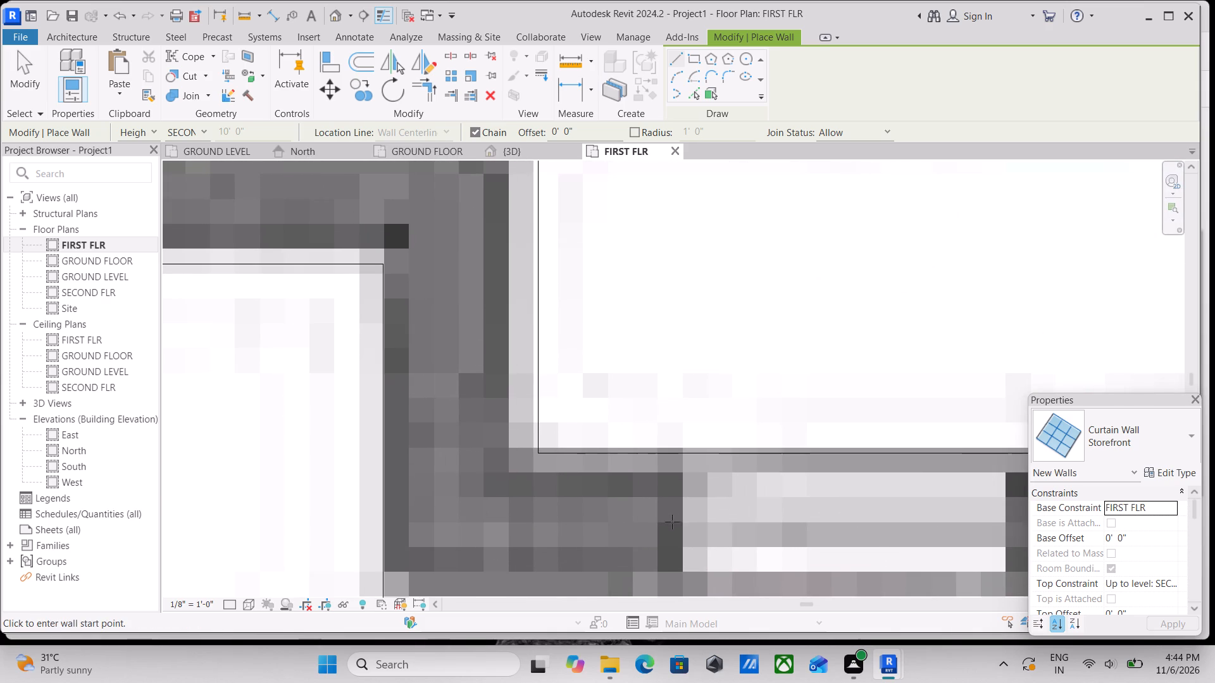
left_click(675, 520)
middle_click_drag(806, 522, 673, 494)
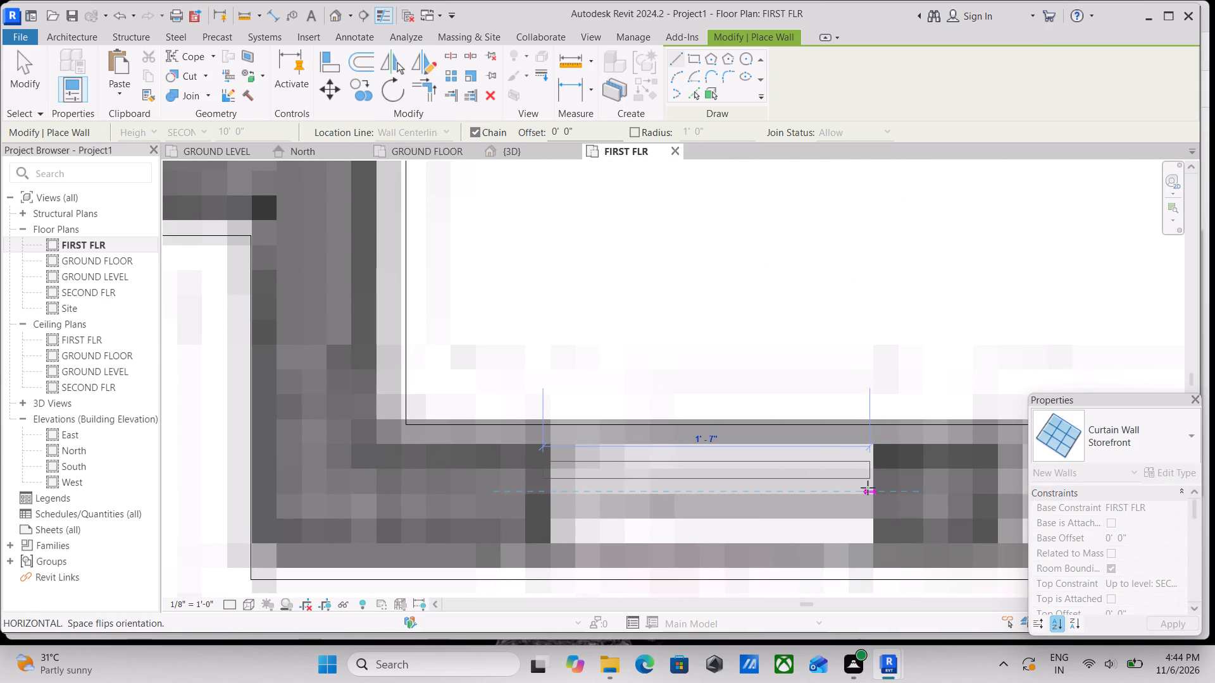
middle_click_drag(868, 488, 844, 481)
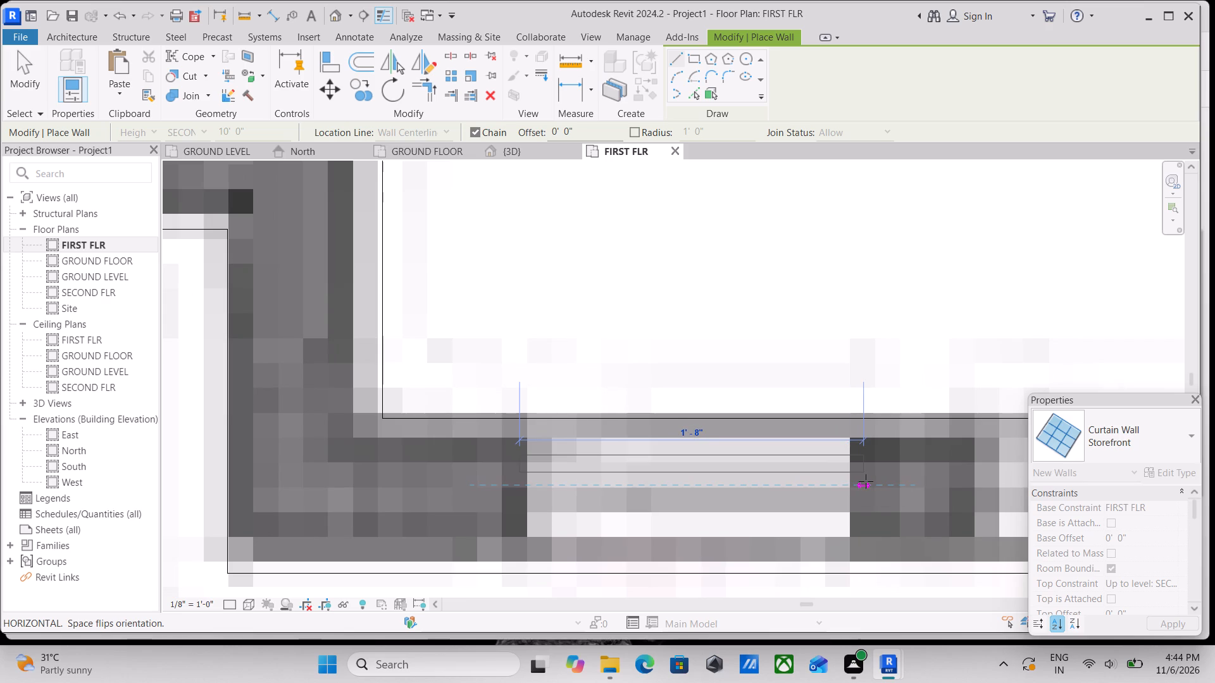
left_click(866, 481)
scroll(866, 481, "down", 1)
middle_click_drag(866, 481, 740, 481)
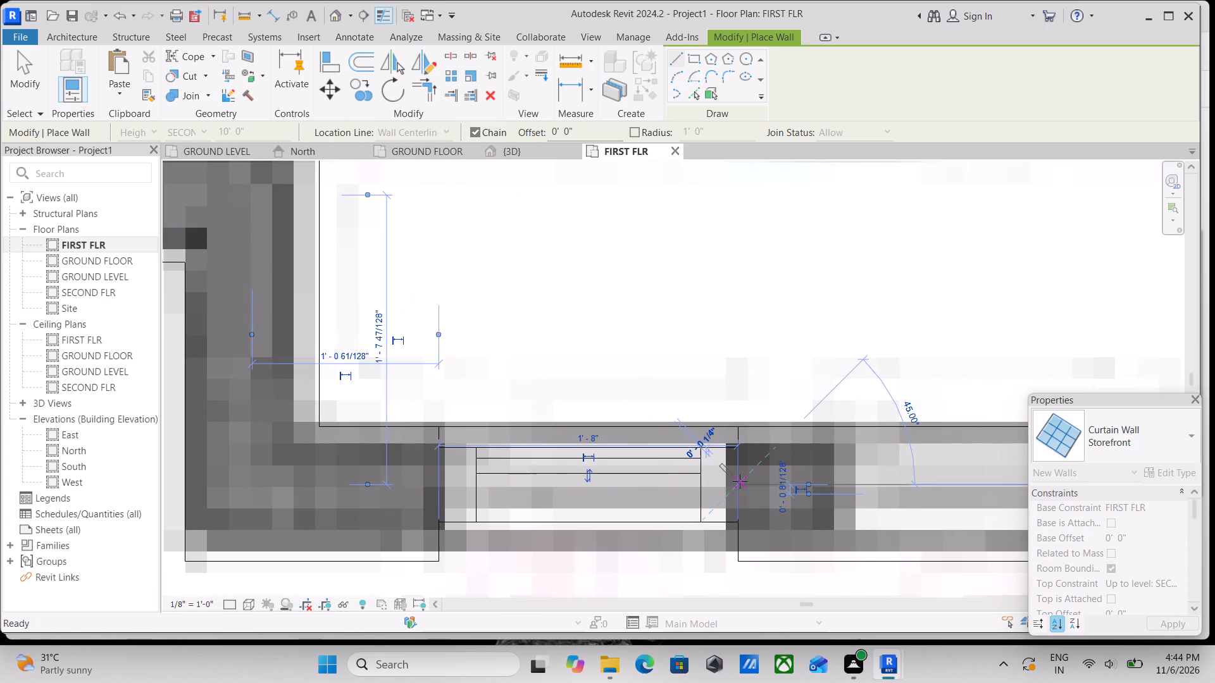
key("Escape")
Draw a Storefront curtain wall about 1' 8" long across the middle opening in the master closet's lower exterior wall.
middle_click_drag(859, 489, 808, 487)
scroll(841, 475, "up", 2)
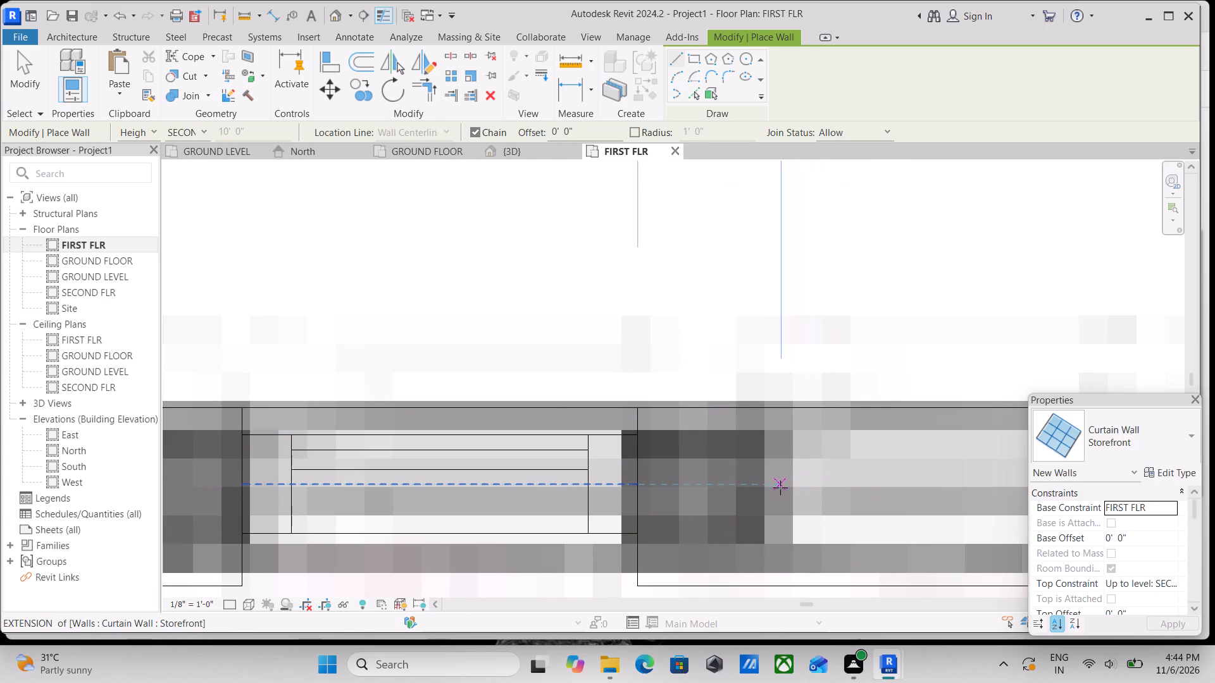
left_click(780, 488)
middle_click_drag(835, 484, 696, 459)
middle_click_drag(882, 453, 847, 454)
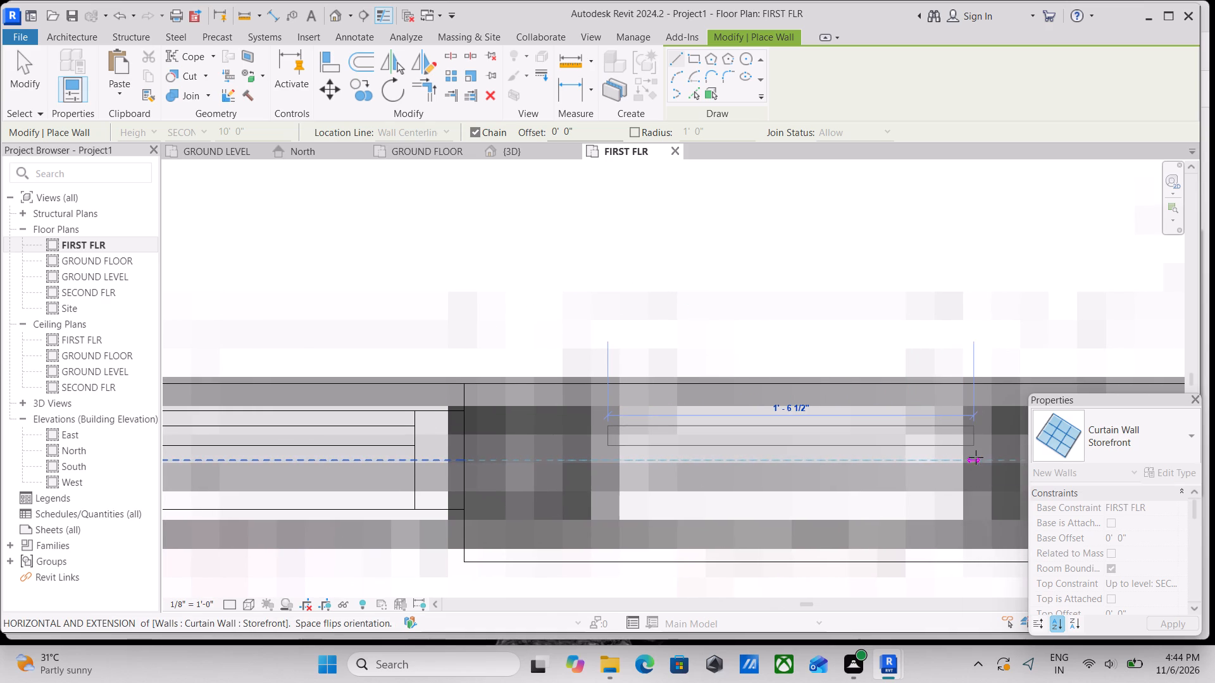
middle_click_drag(986, 457, 944, 457)
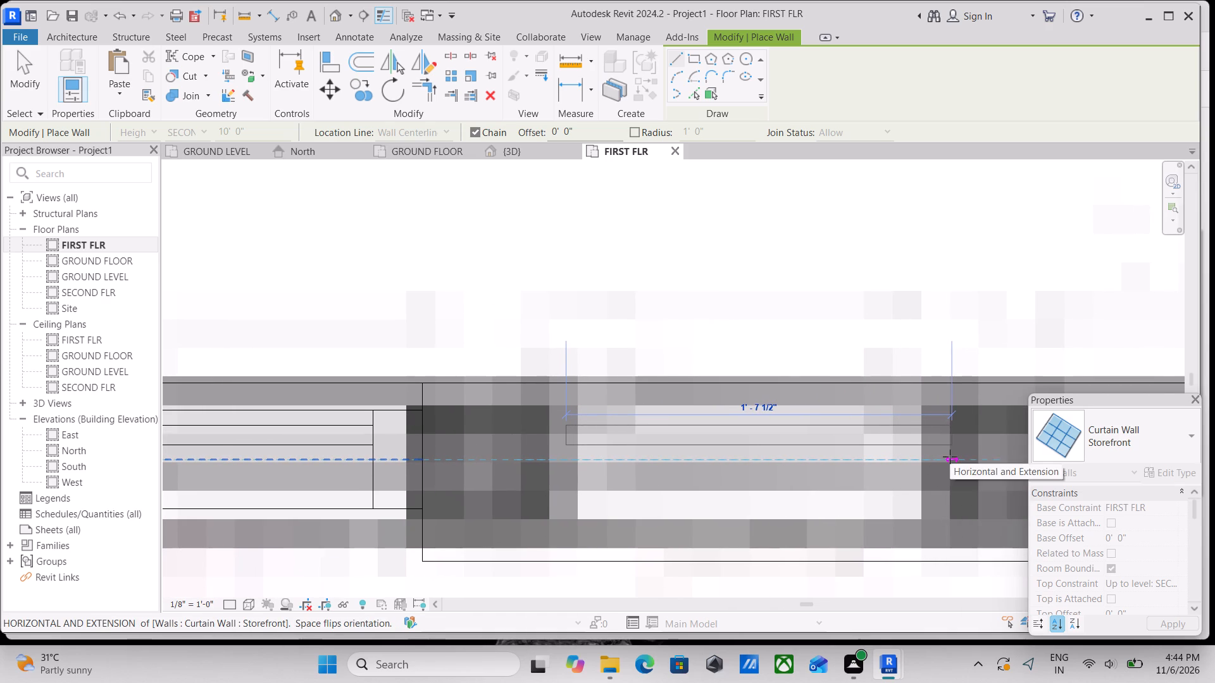
middle_click_drag(955, 458, 887, 460)
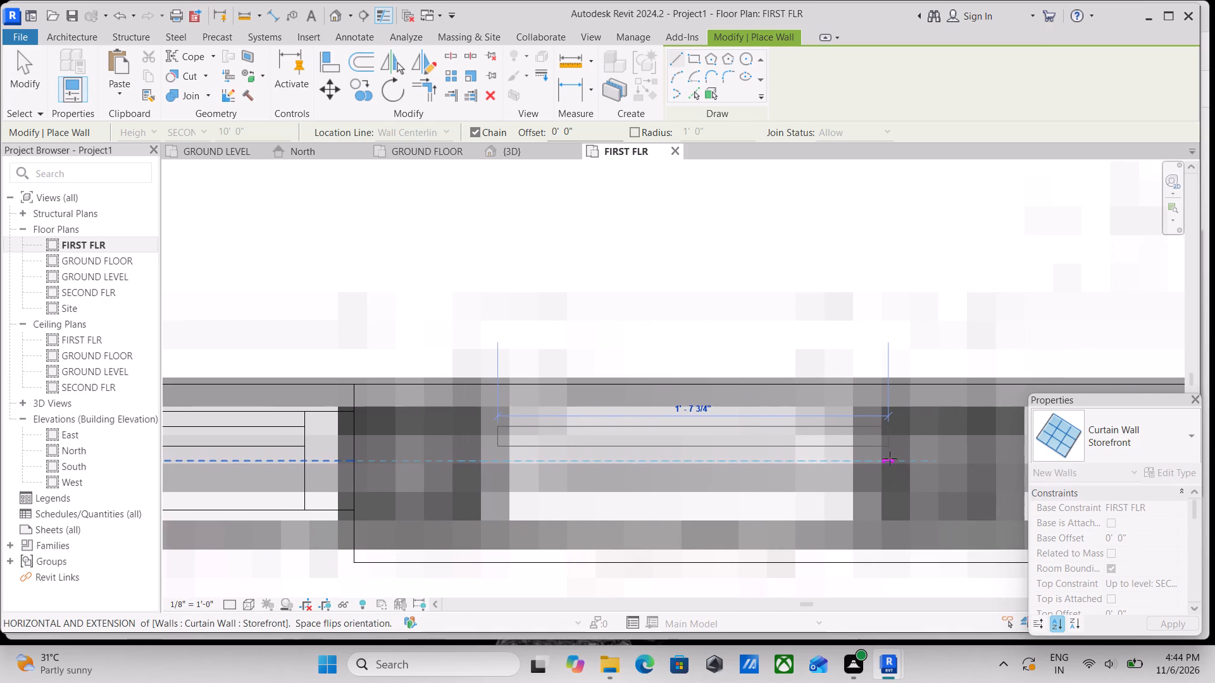
left_click(891, 458)
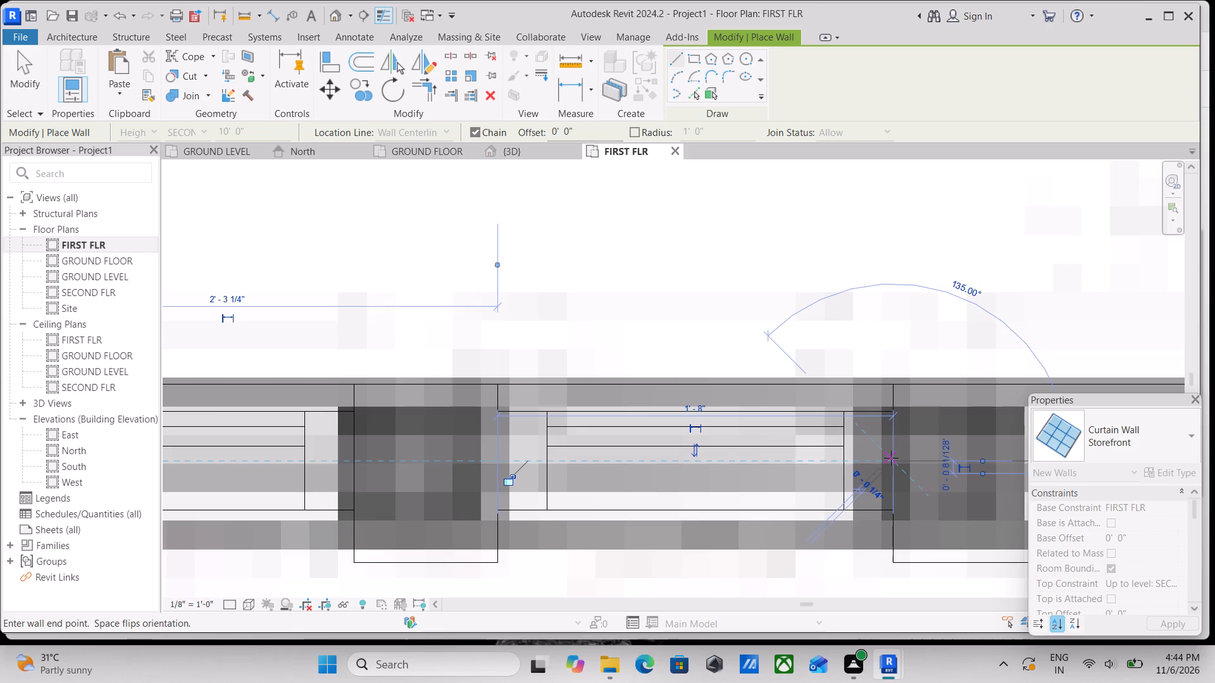
scroll(891, 458, "down", 5)
middle_click_drag(891, 458, 748, 464)
key("Escape")
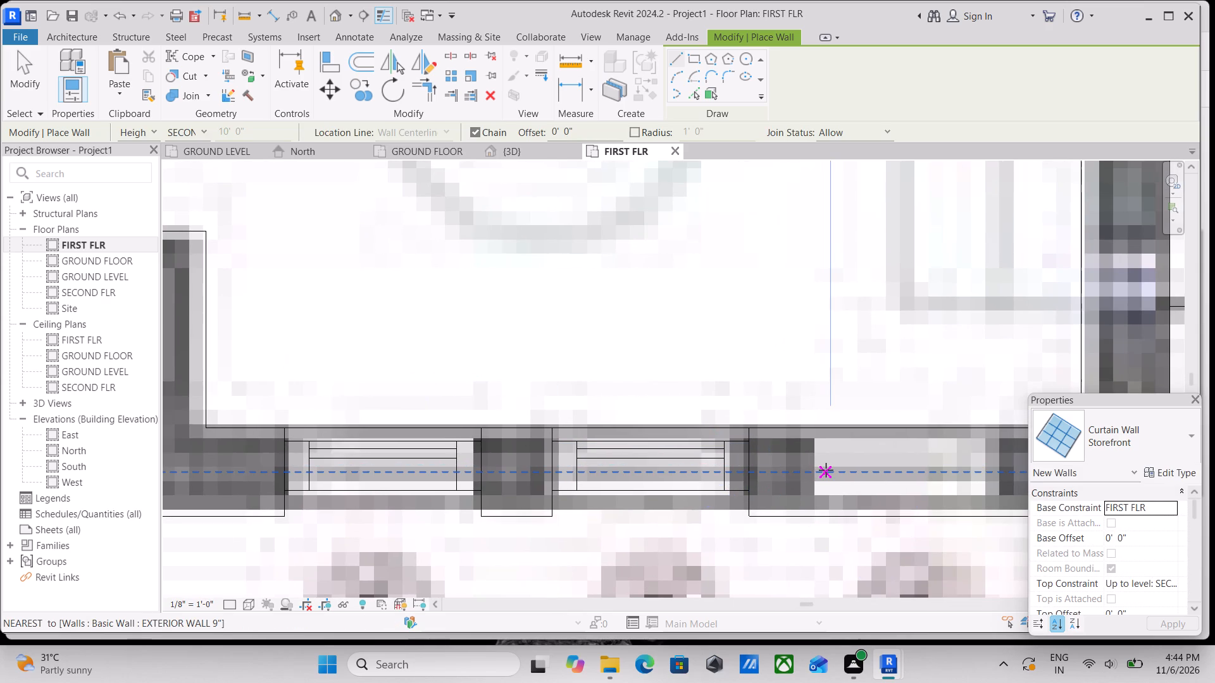
Draw a Storefront curtain wall about 1' 8" long across the rightmost opening in the master closet's lower exterior wall.
middle_click_drag(826, 470, 723, 473)
scroll(735, 471, "up", 3)
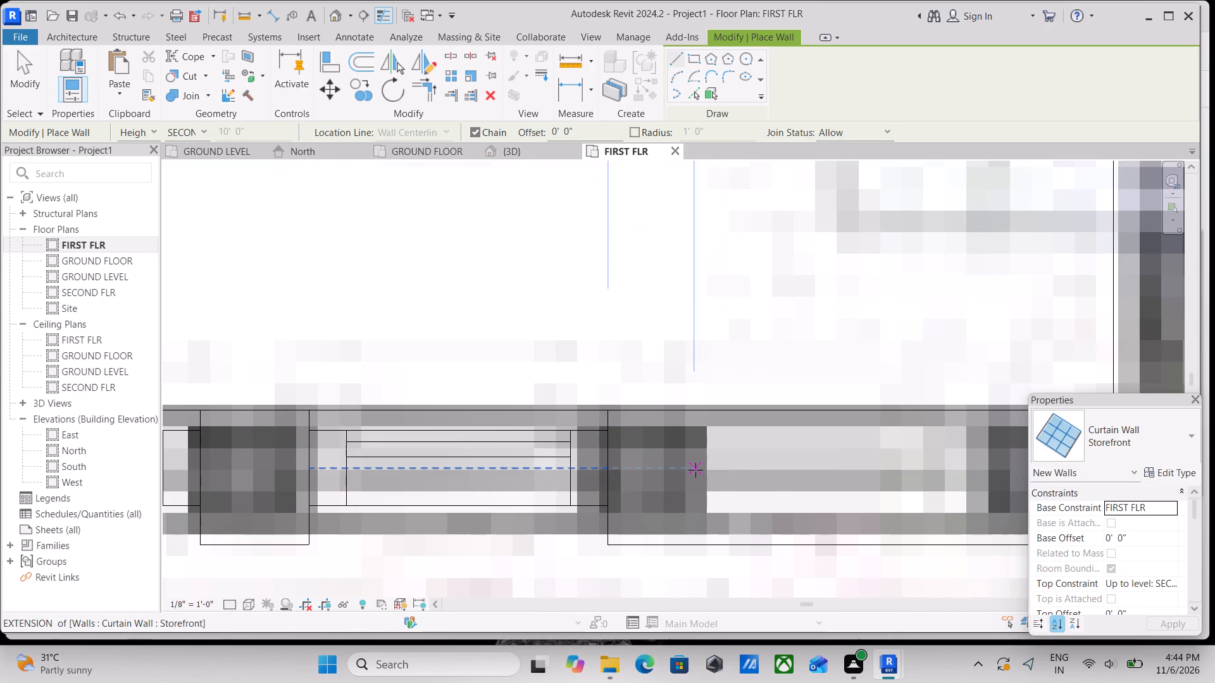
left_click(695, 470)
middle_click_drag(794, 464, 670, 451)
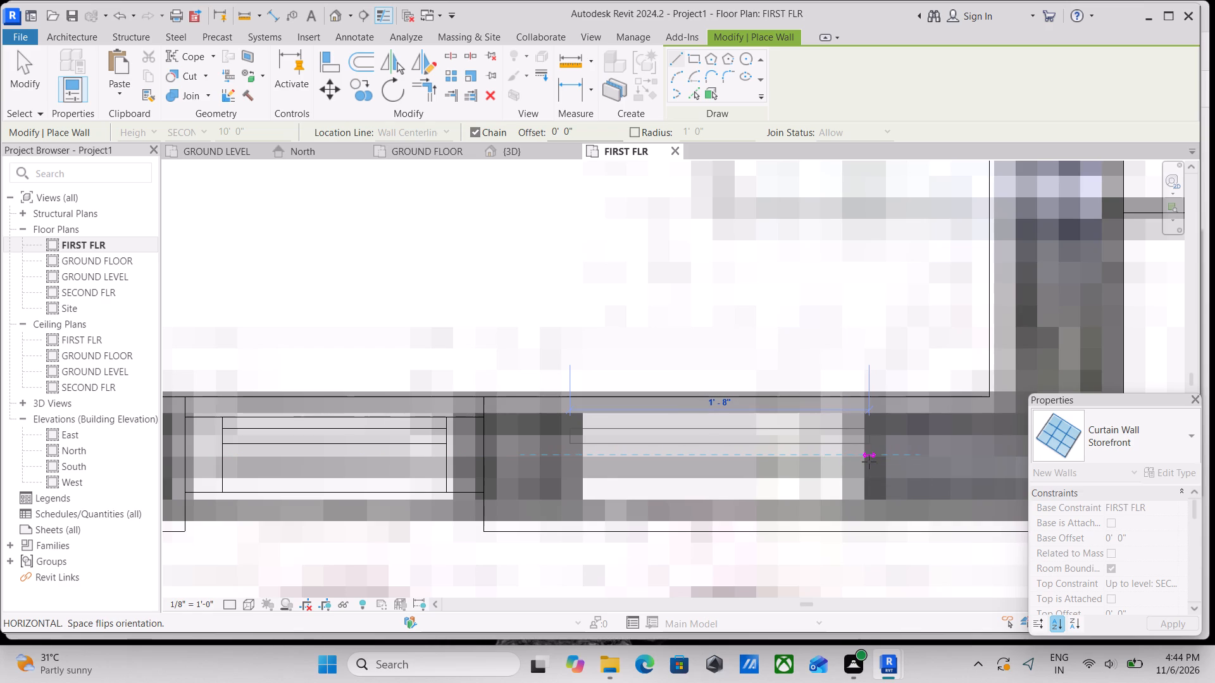
left_click(869, 462)
scroll(869, 462, "down", 4)
key("Escape")
scroll(869, 462, "down", 4)
key("Escape")
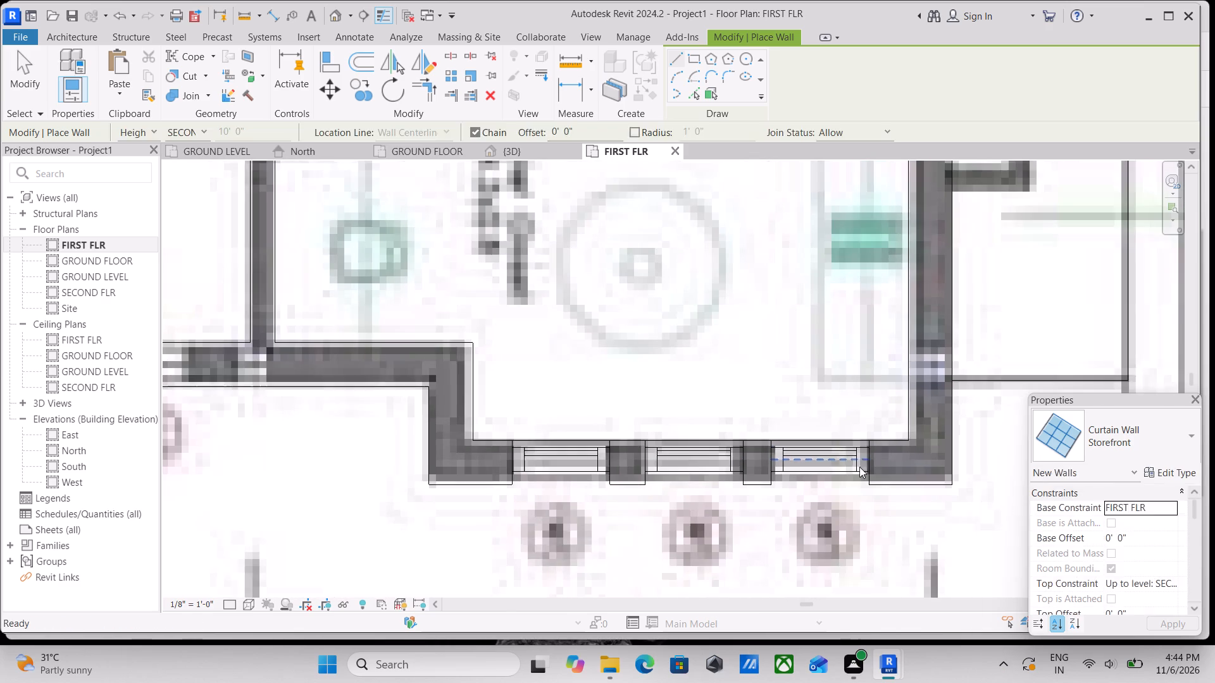
key("Escape")
middle_click_drag(682, 450, 771, 390)
key("Escape")
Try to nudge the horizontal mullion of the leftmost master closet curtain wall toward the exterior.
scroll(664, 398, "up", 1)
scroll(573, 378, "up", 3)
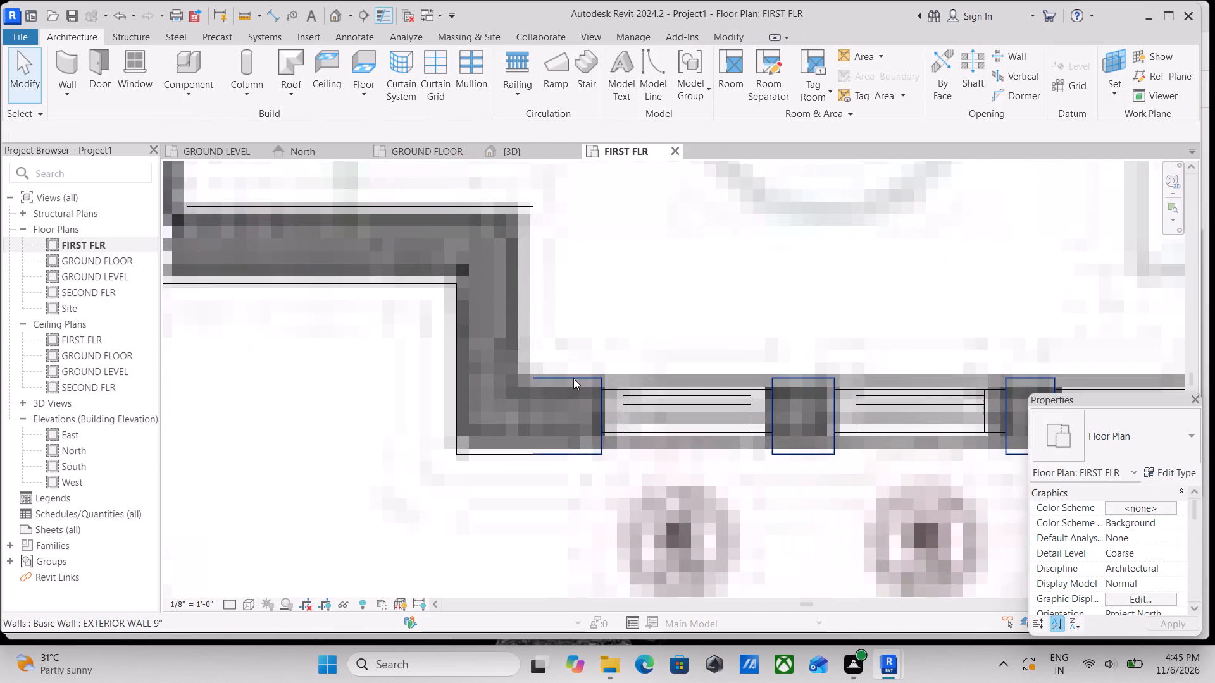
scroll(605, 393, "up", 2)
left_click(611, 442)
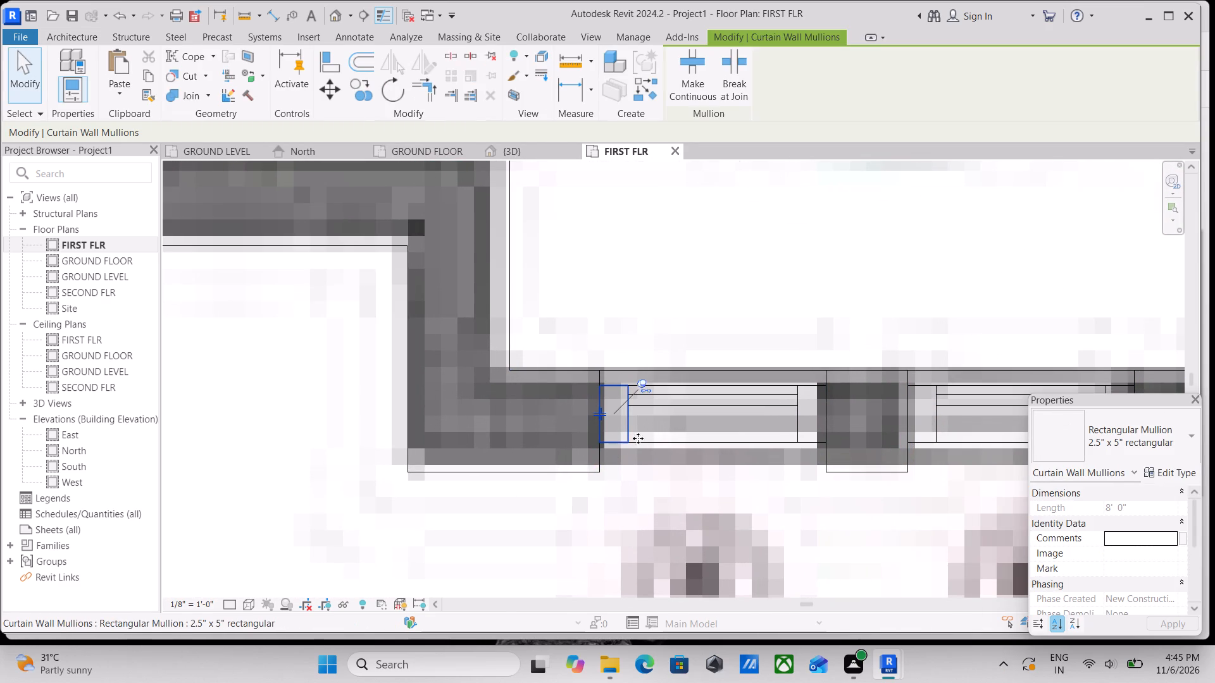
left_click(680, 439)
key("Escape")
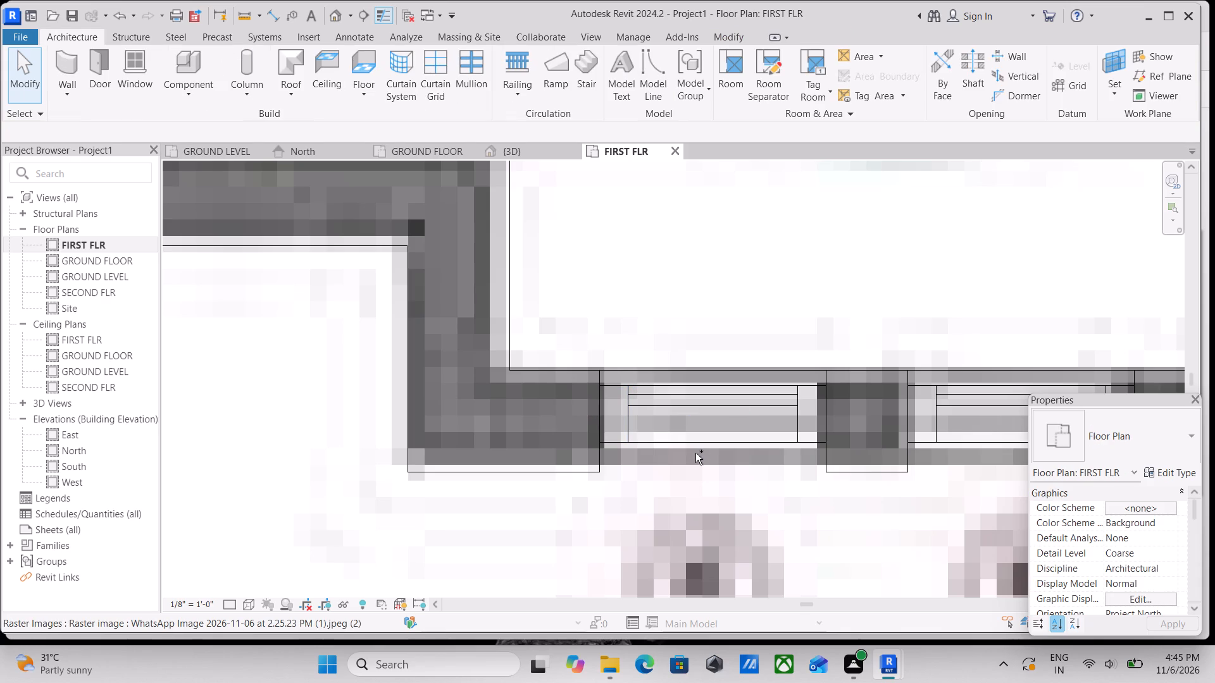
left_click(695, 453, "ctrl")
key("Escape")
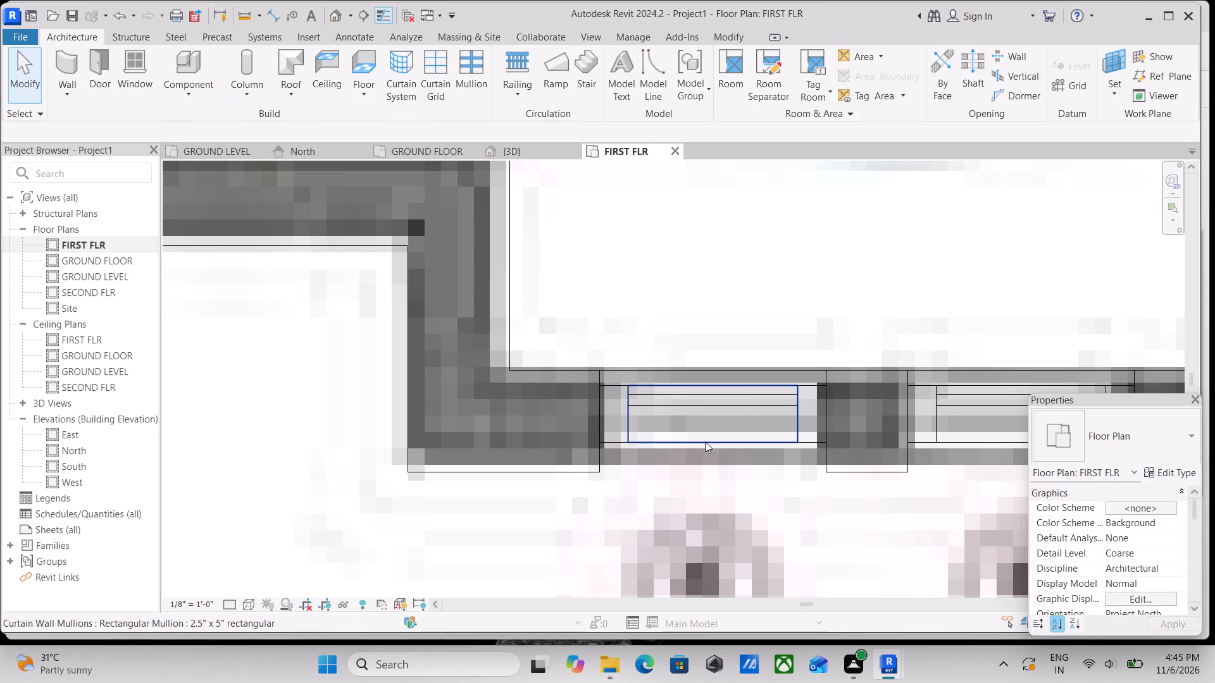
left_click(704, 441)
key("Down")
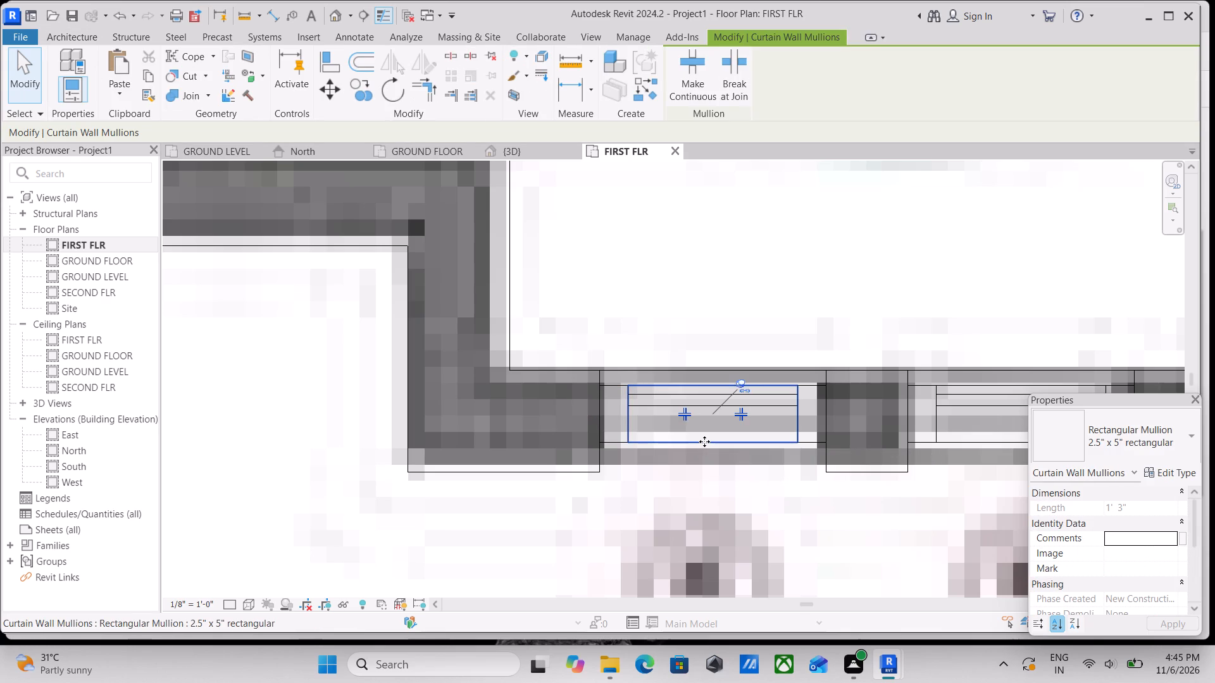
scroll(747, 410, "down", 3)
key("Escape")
Examine the two window openings in the lower exterior wall of the master bedroom on the plan.
scroll(820, 403, "down", 2)
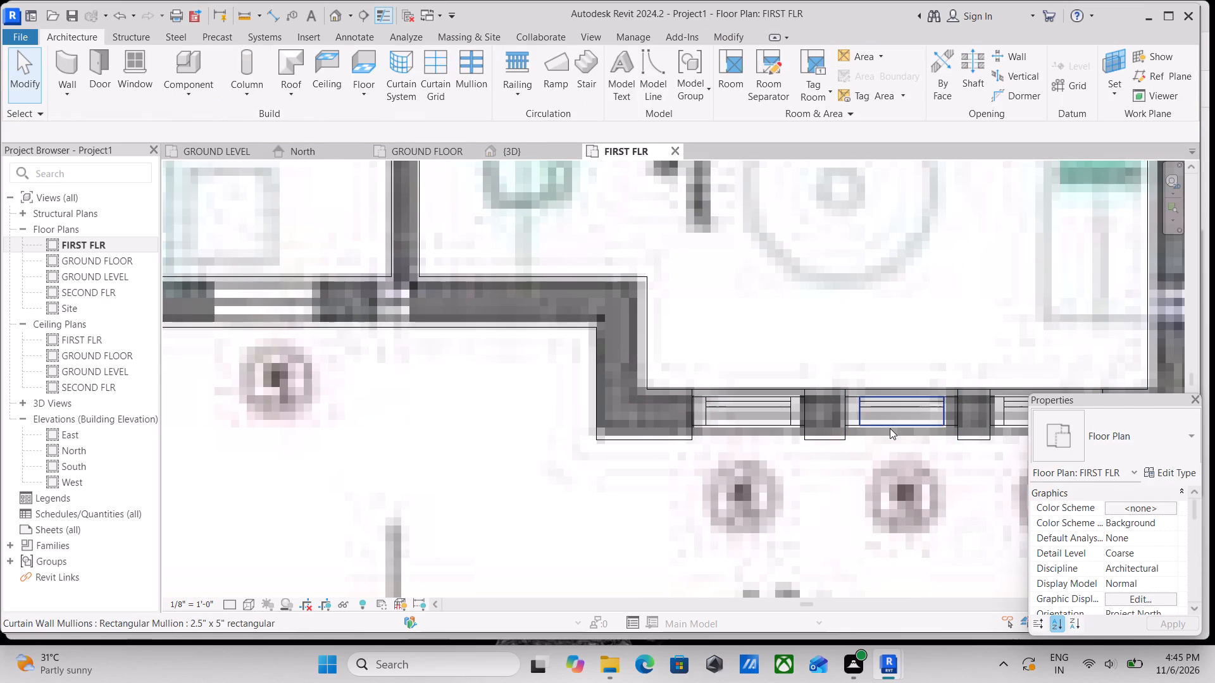
scroll(891, 428, "down", 2)
middle_click_drag(890, 428, 741, 450)
scroll(738, 452, "up", 1)
scroll(738, 452, "down", 2)
middle_click_drag(738, 452, 763, 445)
scroll(635, 416, "down", 2)
middle_click_drag(635, 416, 805, 442)
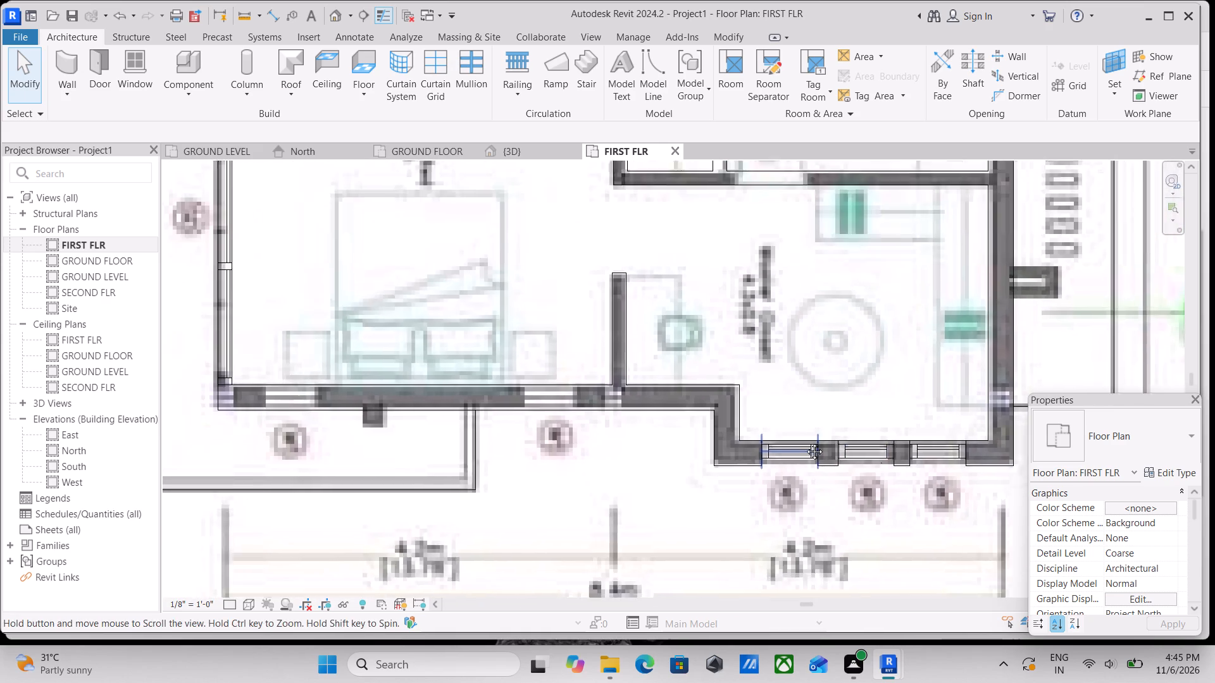
middle_click_drag(805, 442, 811, 442)
scroll(811, 442, "up", 1)
scroll(684, 435, "down", 3)
middle_click_drag(684, 435, 752, 407)
scroll(752, 407, "up", 1)
scroll(697, 439, "down", 2)
middle_click_drag(684, 444, 728, 448)
middle_click_drag(707, 452, 739, 453)
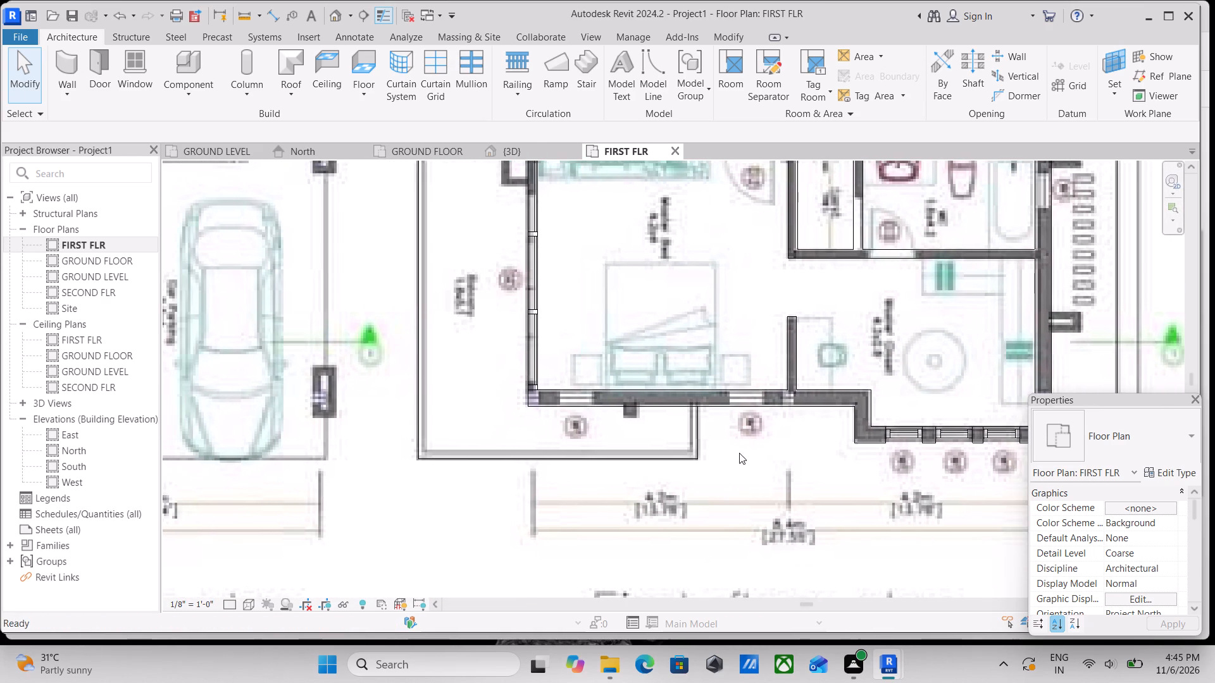
middle_click_drag(739, 453, 735, 463)
scroll(683, 411, "up", 3)
middle_click_drag(701, 398, 685, 426)
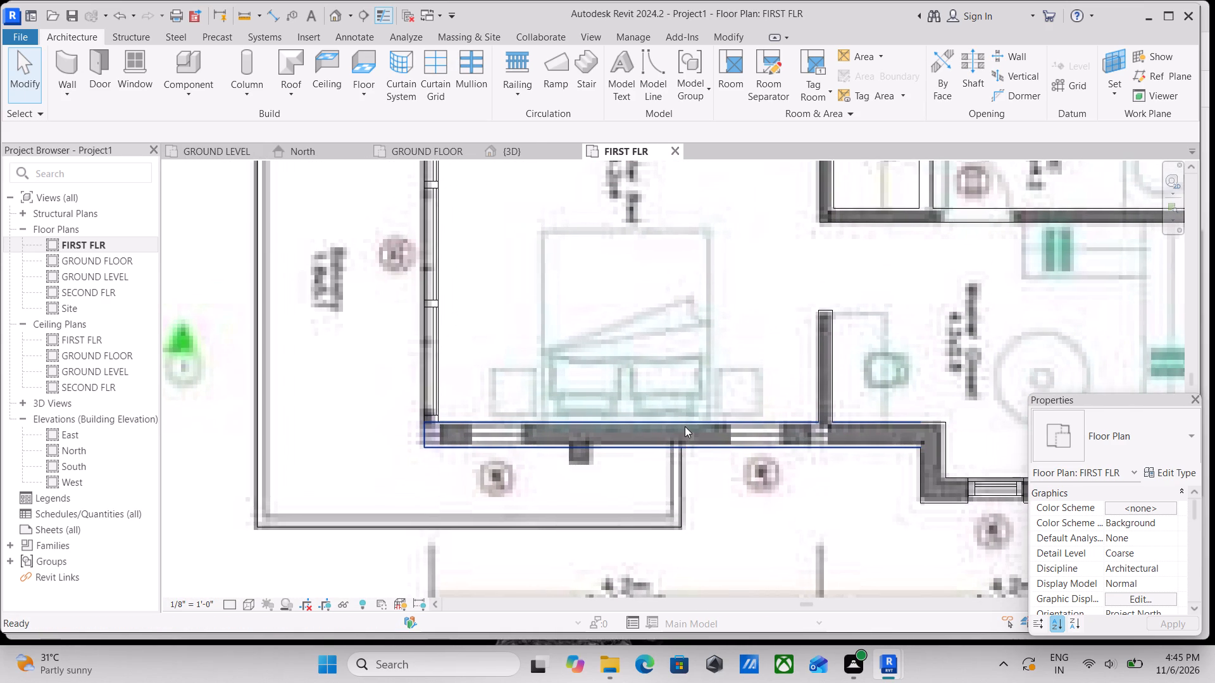
Draw a Storefront curtain wall about 1' 8" long across the right-hand opening in the master bedroom's lower exterior wall.
key("w")
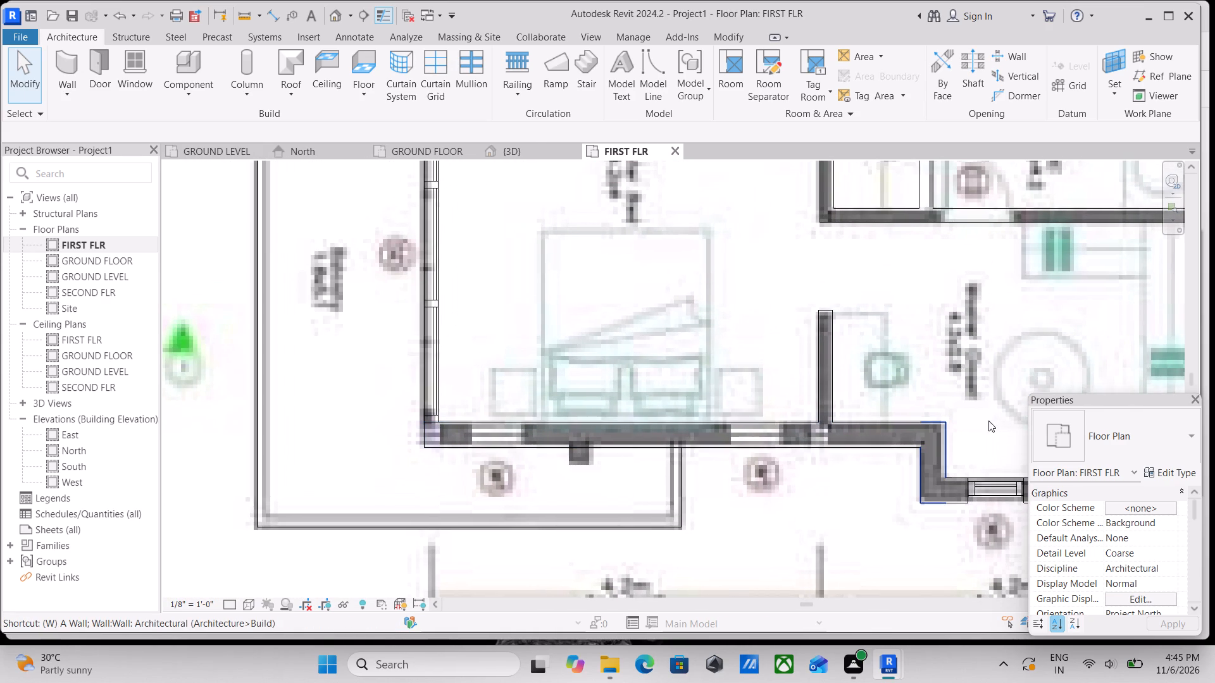
key("Escape")
type("WA")
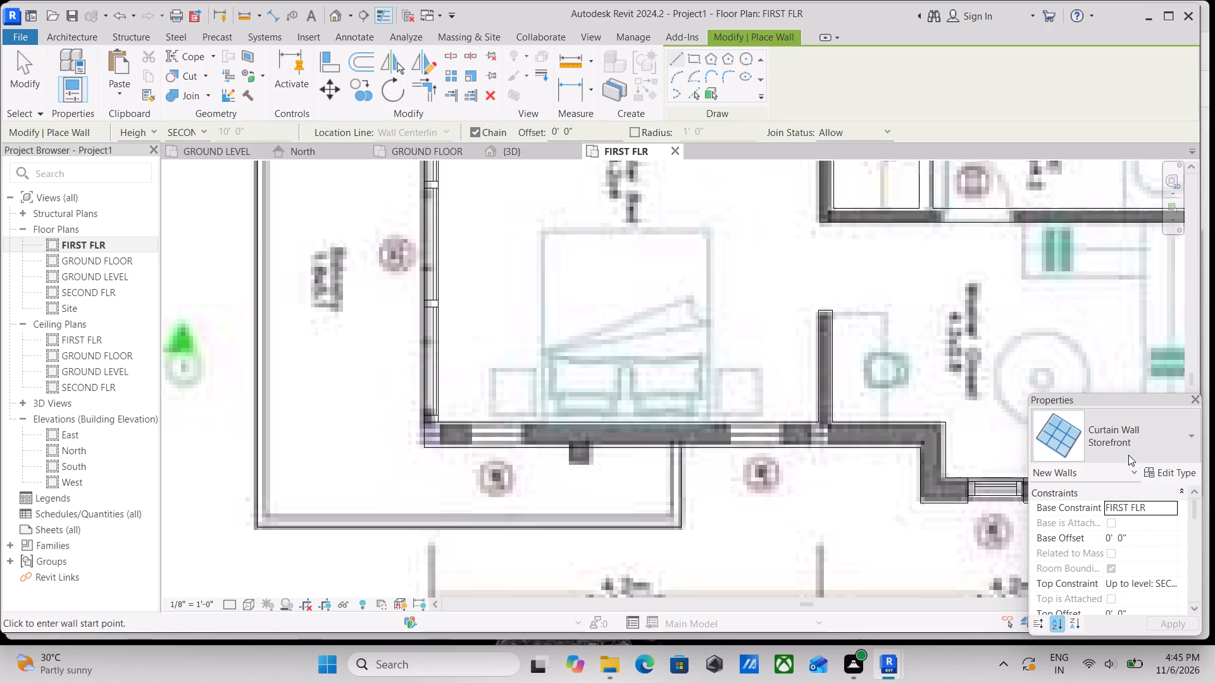
scroll(727, 425, "up", 13)
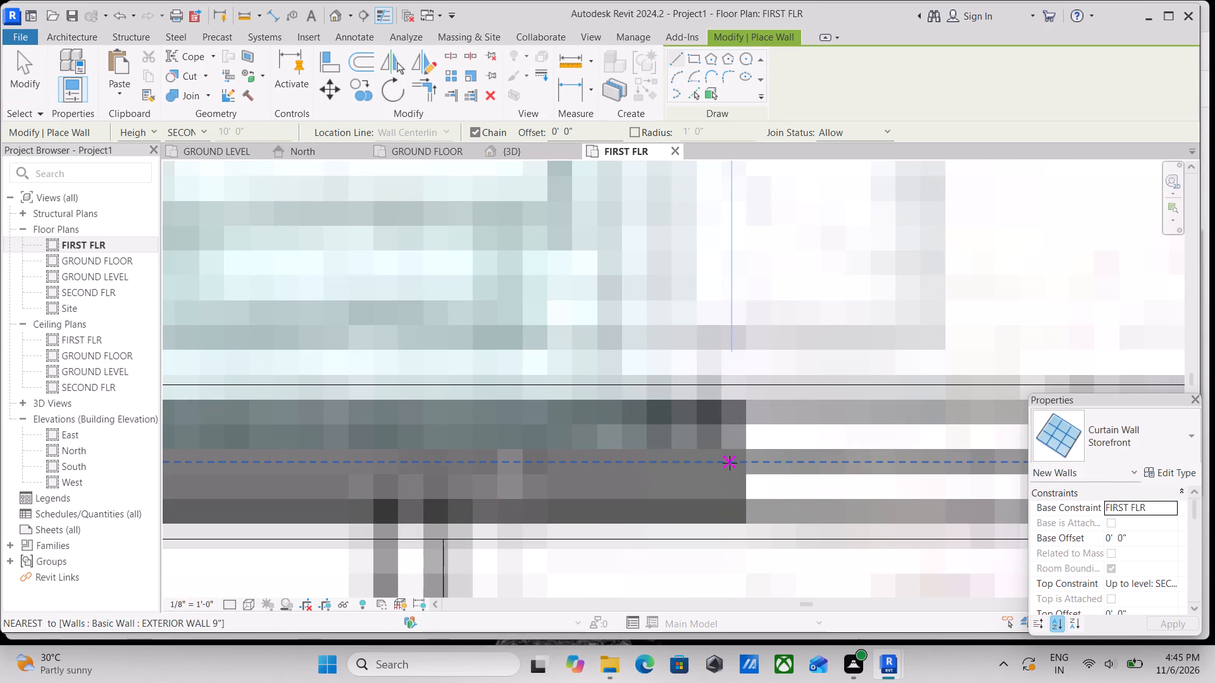
left_click(729, 463)
middle_click_drag(830, 472, 724, 430)
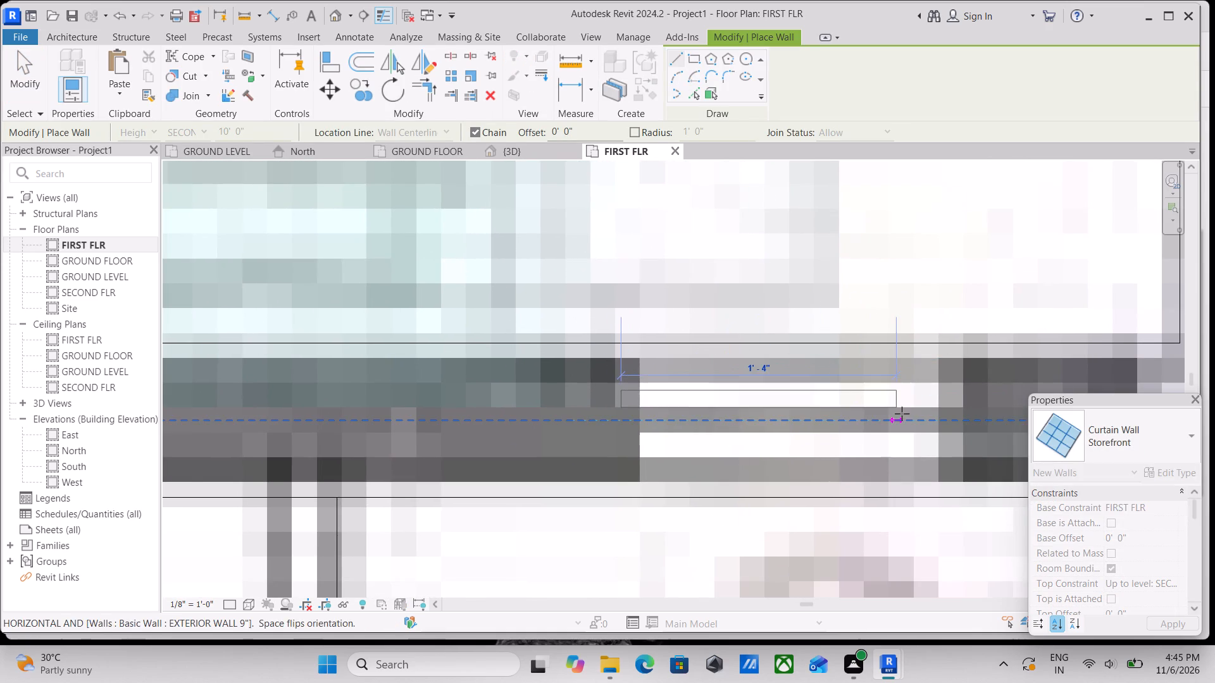
middle_click_drag(902, 414, 857, 414)
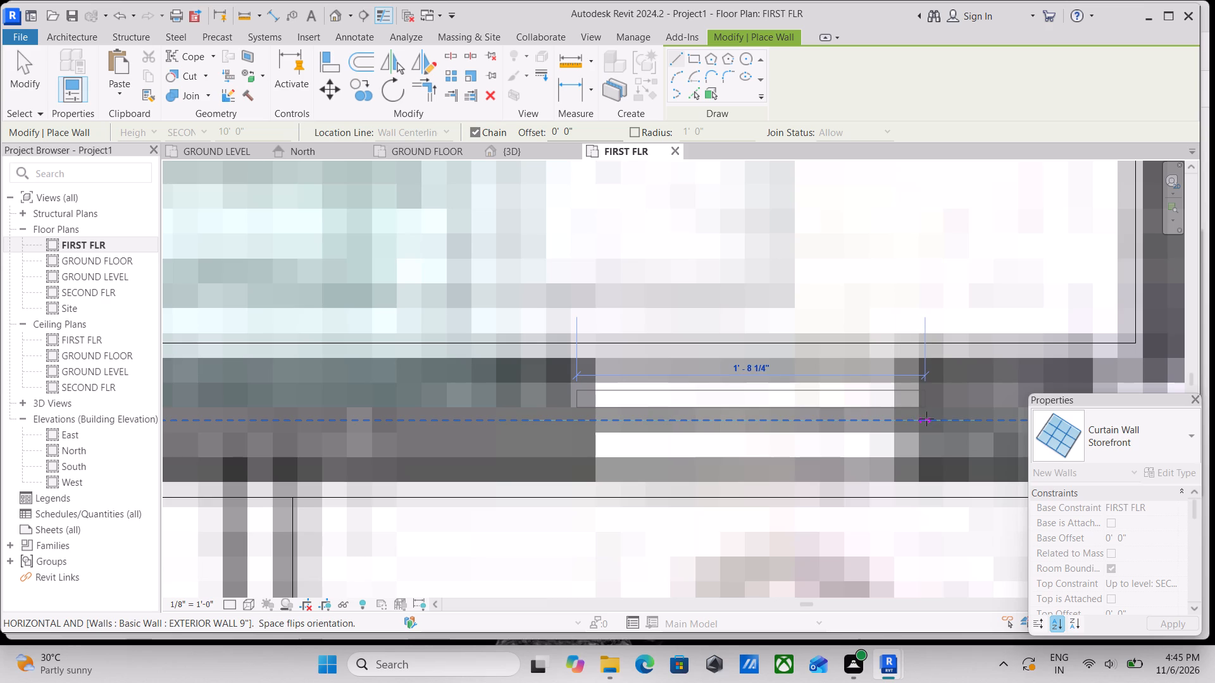
scroll(914, 419, "up", 1)
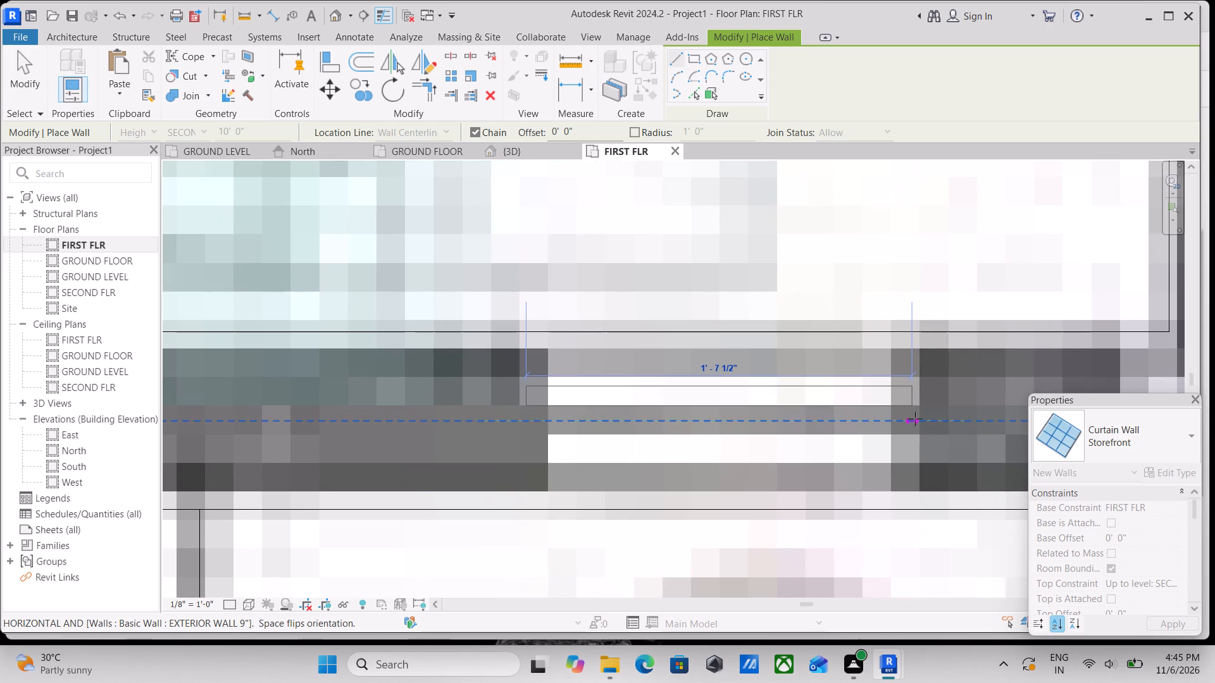
left_click(921, 419)
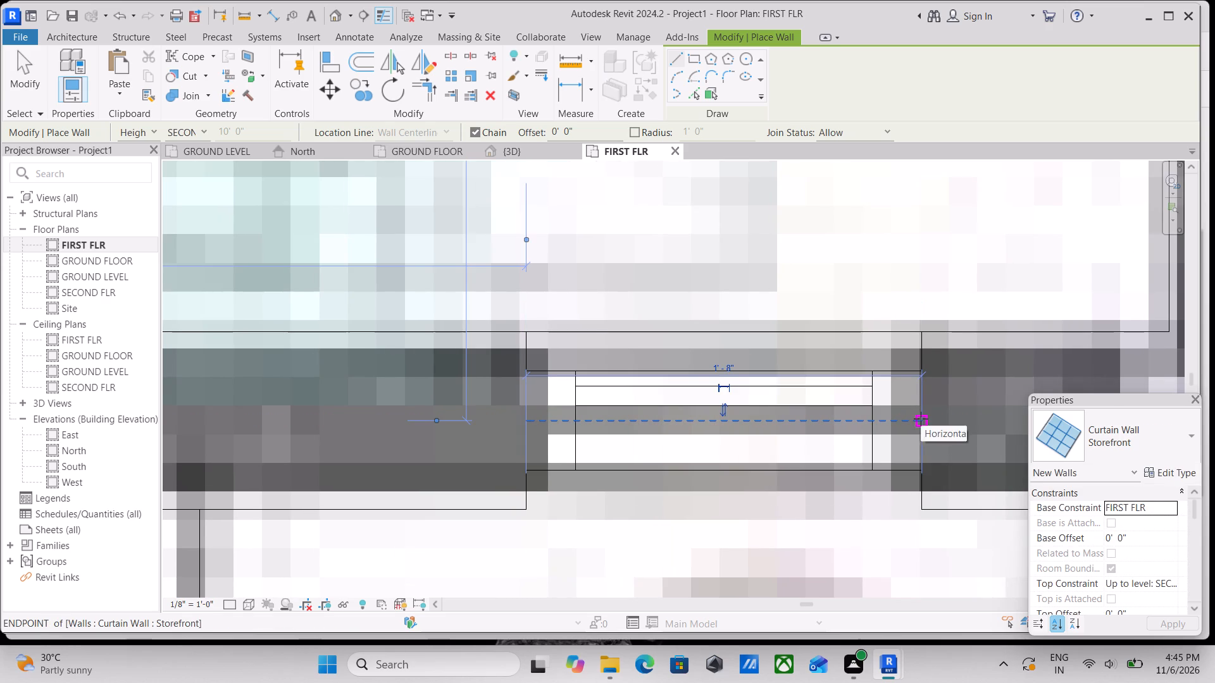
key("Escape")
scroll(918, 419, "down", 5)
key("Escape")
scroll(564, 415, "down", 4)
Draw a Storefront curtain wall about 1' 8" long across the left-hand opening in the master bedroom's lower exterior wall.
middle_click_drag(636, 414, 814, 401)
middle_click_drag(451, 390, 658, 385)
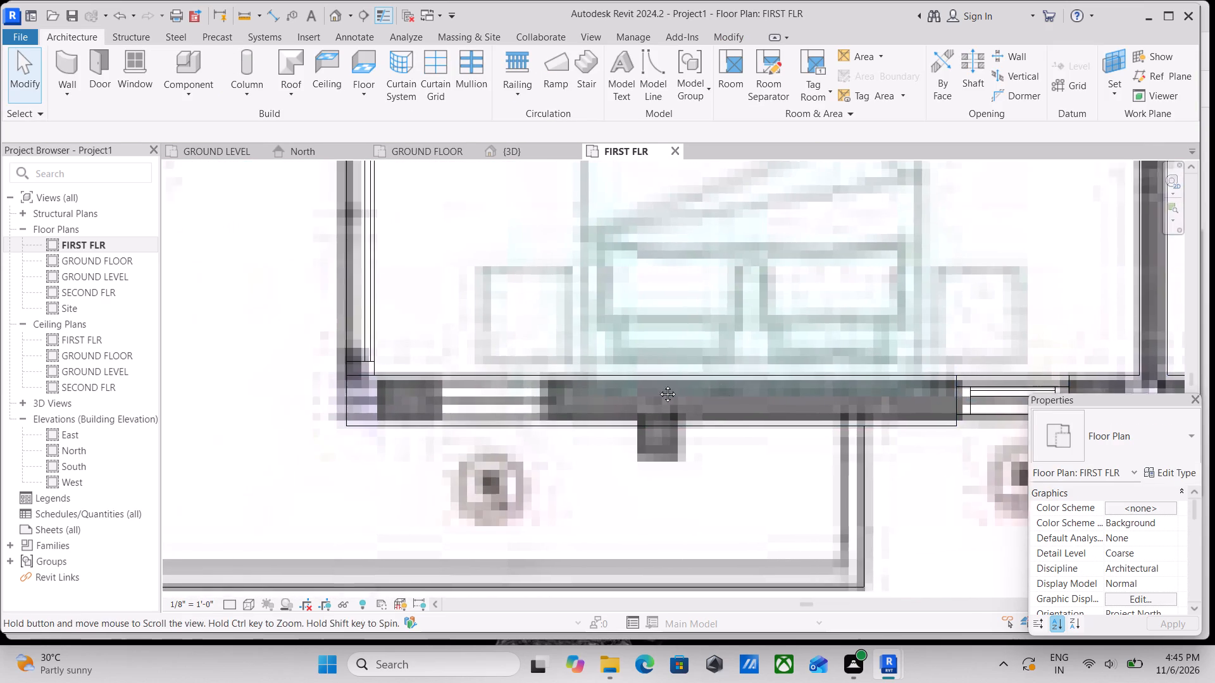
middle_click_drag(658, 385, 687, 381)
scroll(525, 395, "up", 2)
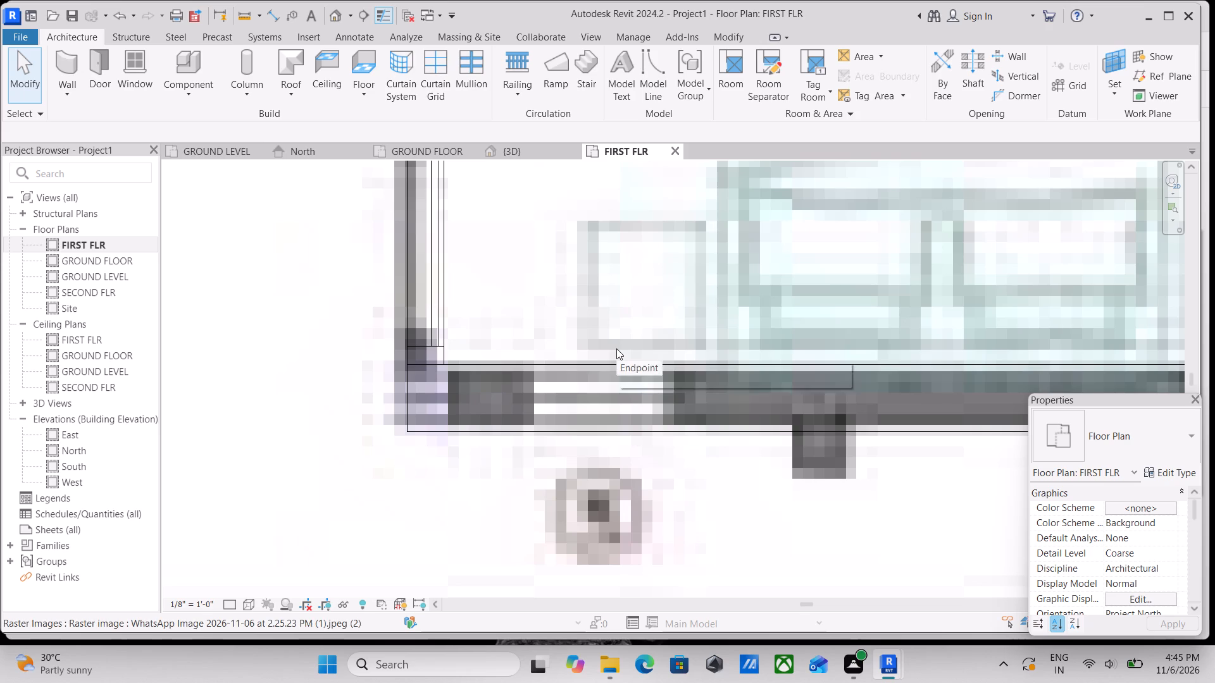
type("WA")
scroll(537, 425, "up", 2)
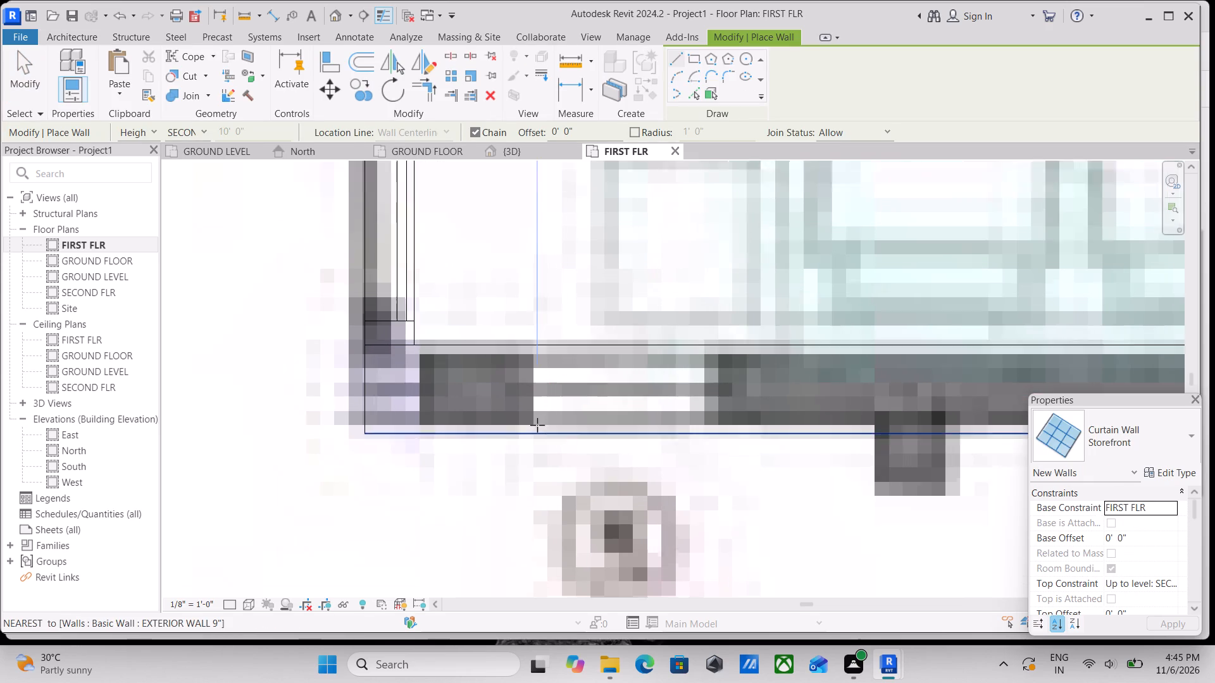
scroll(537, 425, "up", 1)
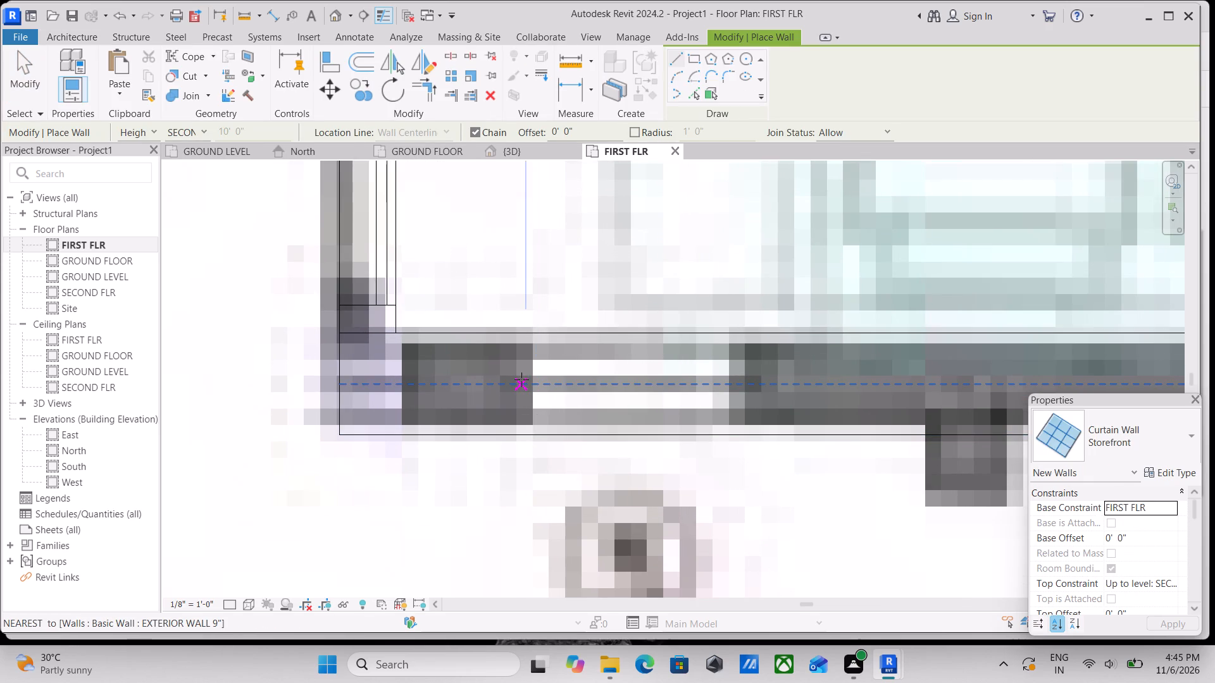
left_click(525, 383)
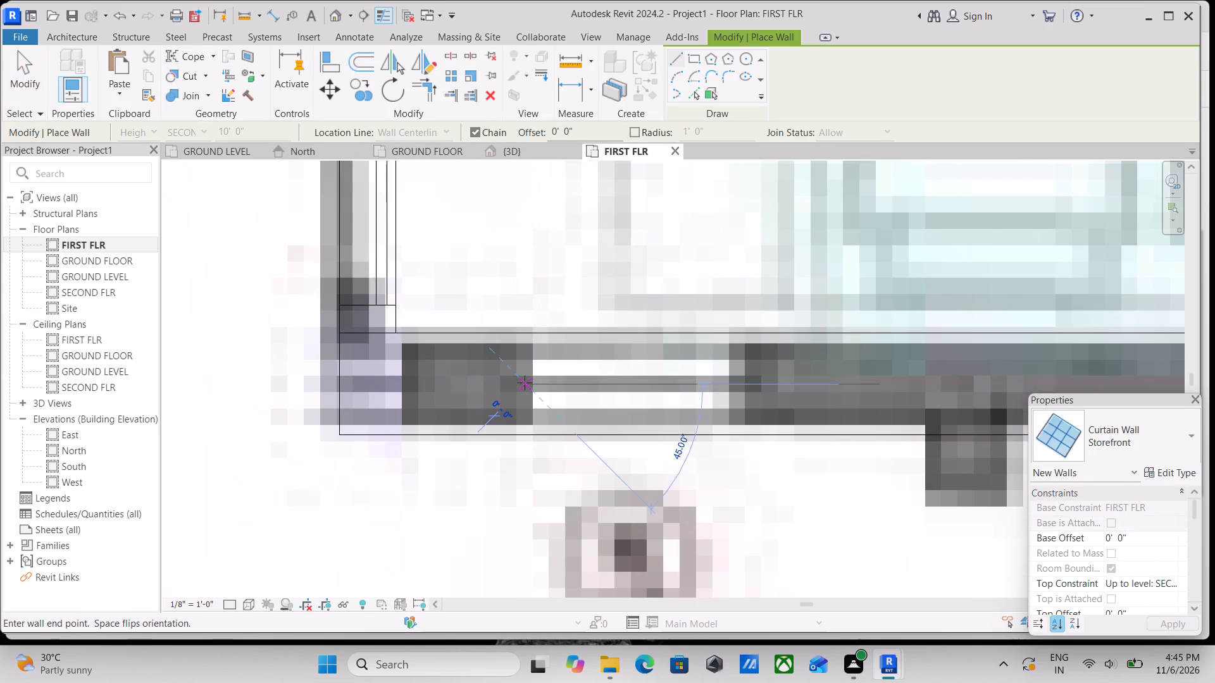
left_click(757, 380)
key("Escape")
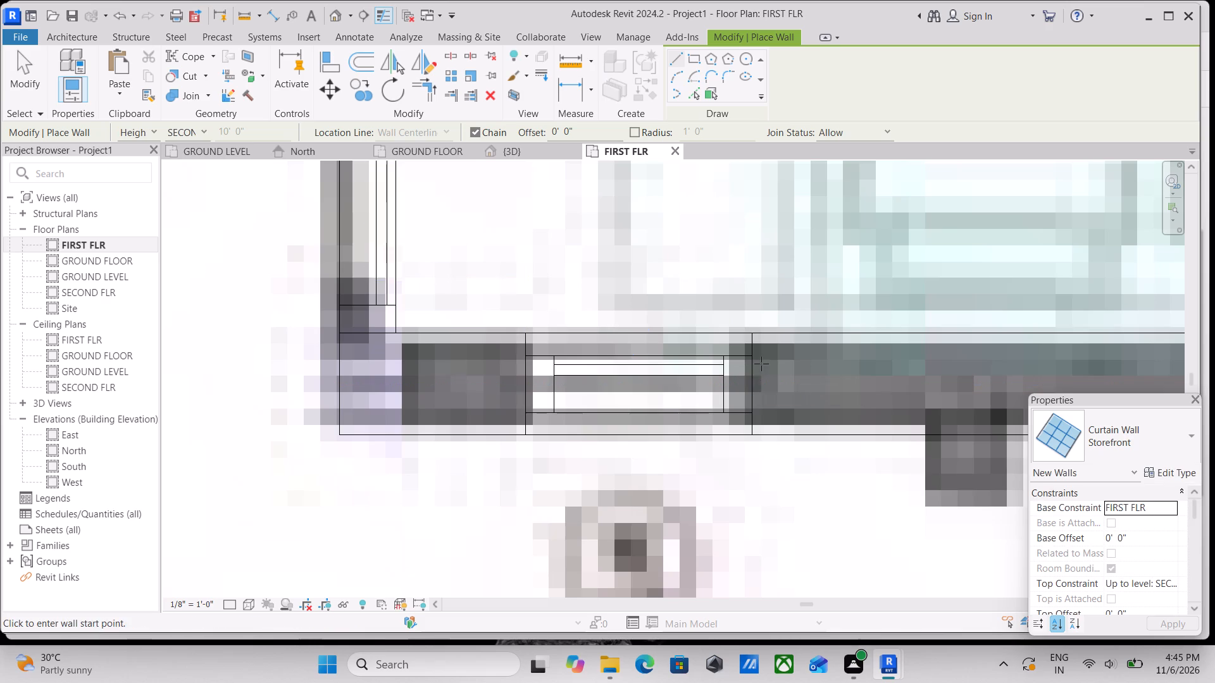
scroll(761, 364, "down", 4)
key("Escape")
Examine the first-floor plan from the master suite up to the stairs, study area and upper bedrooms.
scroll(689, 370, "down", 3)
middle_click_drag(689, 370, 632, 412)
scroll(658, 374, "down", 7)
middle_click_drag(659, 374, 558, 407)
scroll(557, 408, "up", 1)
scroll(563, 400, "down", 2)
scroll(728, 328, "down", 1)
middle_click_drag(729, 328, 644, 388)
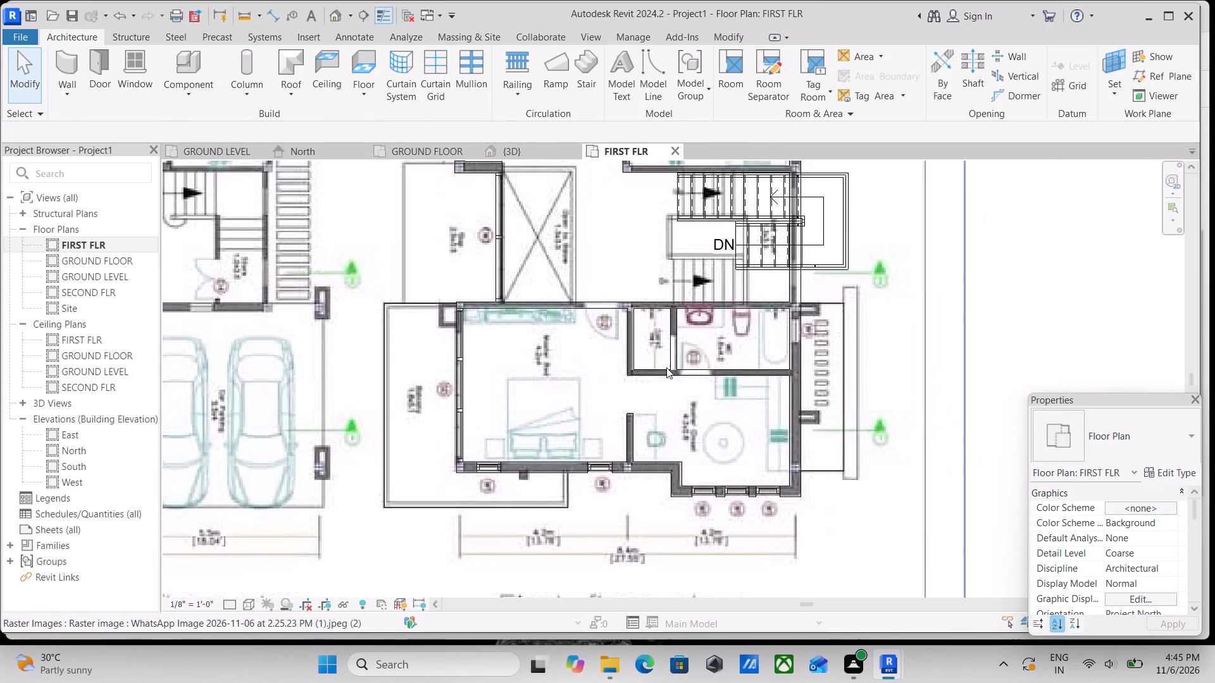
scroll(799, 311, "up", 1)
scroll(801, 361, "up", 4)
scroll(817, 348, "down", 2)
middle_click_drag(817, 348, 819, 342)
middle_click_drag(747, 406, 799, 388)
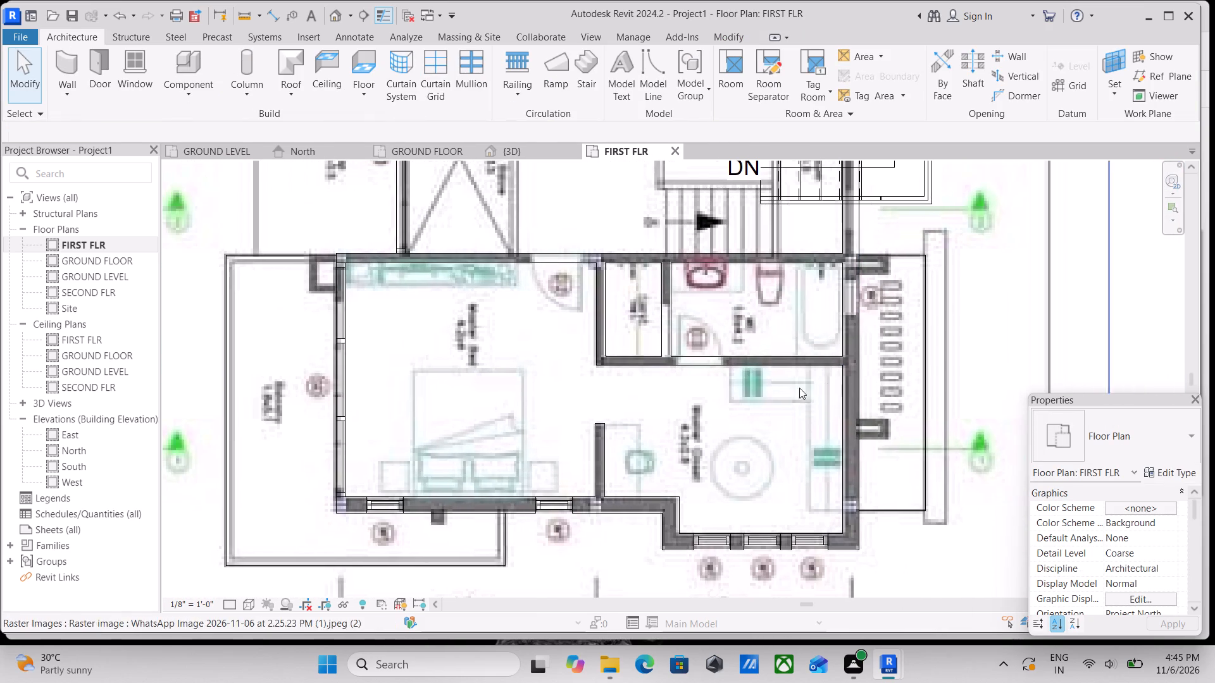
scroll(923, 309, "down", 3)
middle_click_drag(921, 309, 889, 406)
scroll(842, 347, "down", 1)
middle_click_drag(842, 349, 833, 429)
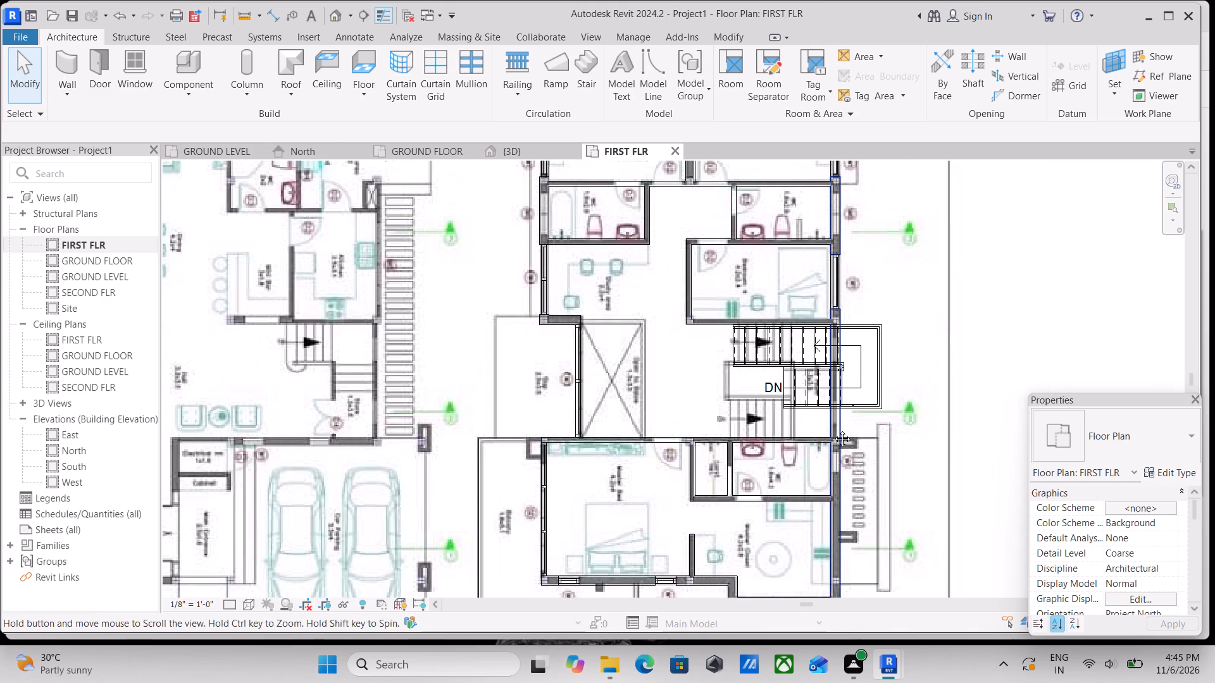
middle_click_drag(833, 429, 833, 431)
middle_click_drag(626, 317, 615, 341)
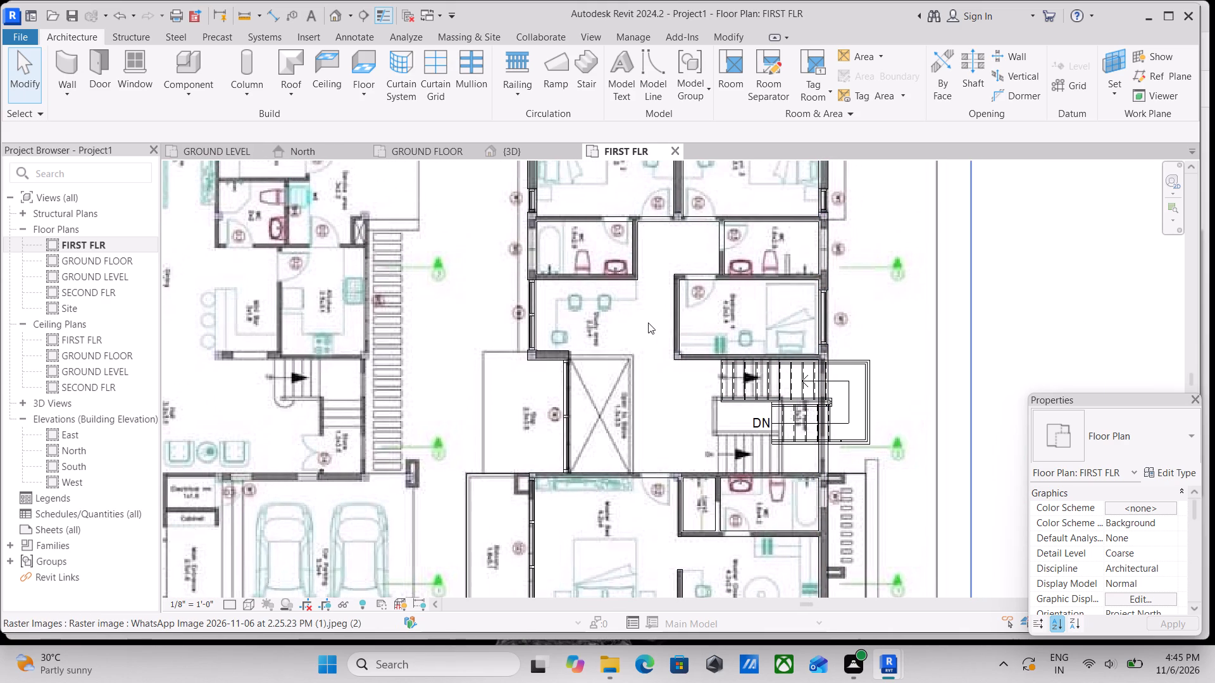
middle_click_drag(639, 311, 639, 350)
Begin an architectural floor of type MARBLE FLOORING 6", sketching straight boundary lines up the study area's exterior wall and about 8' along the adjoining bathroom wall.
left_click(364, 99)
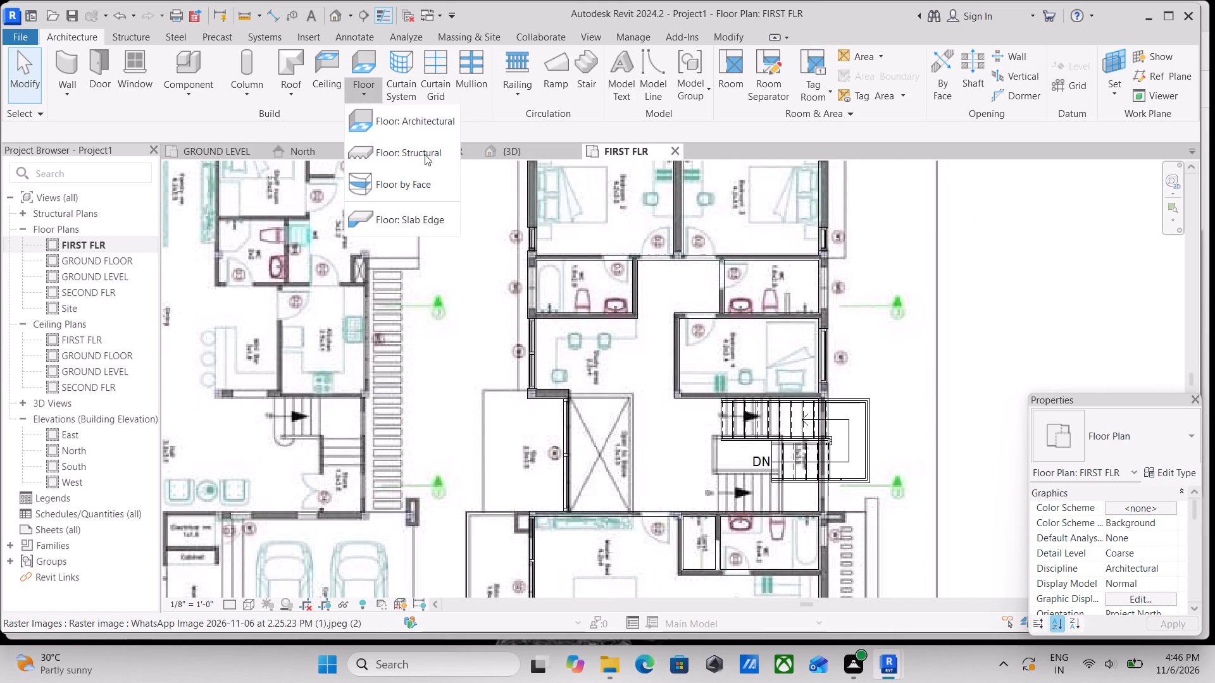
left_click(425, 122)
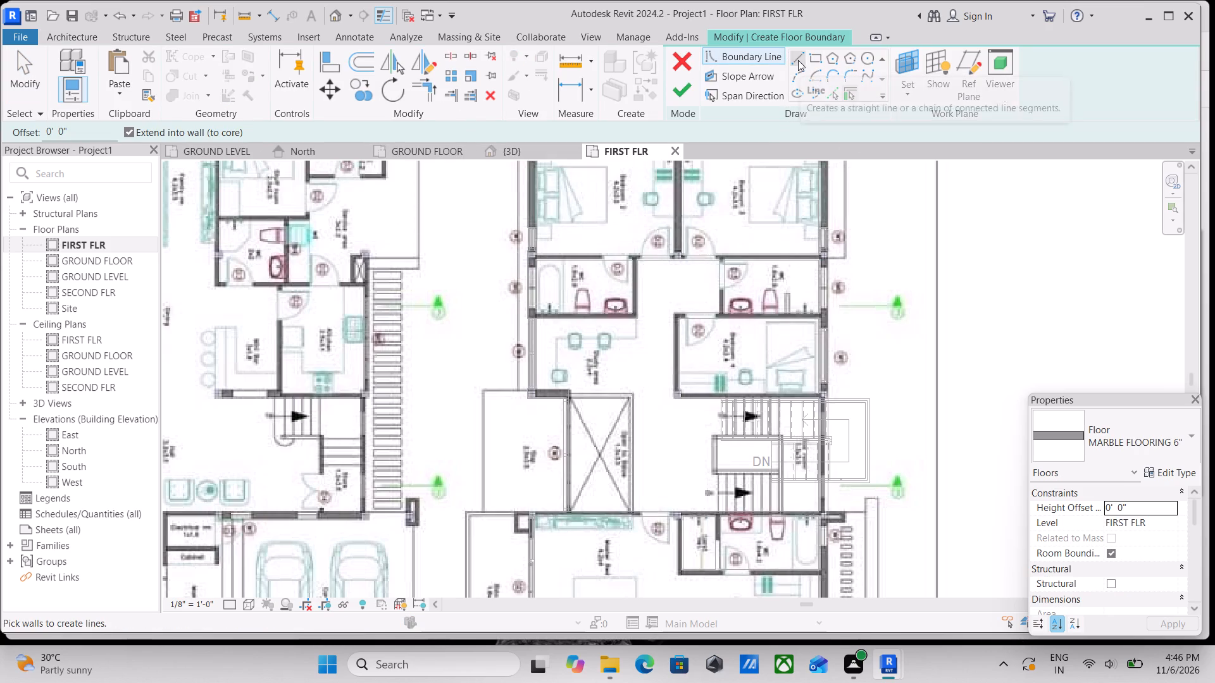
left_click(798, 60)
scroll(547, 384, "up", 8)
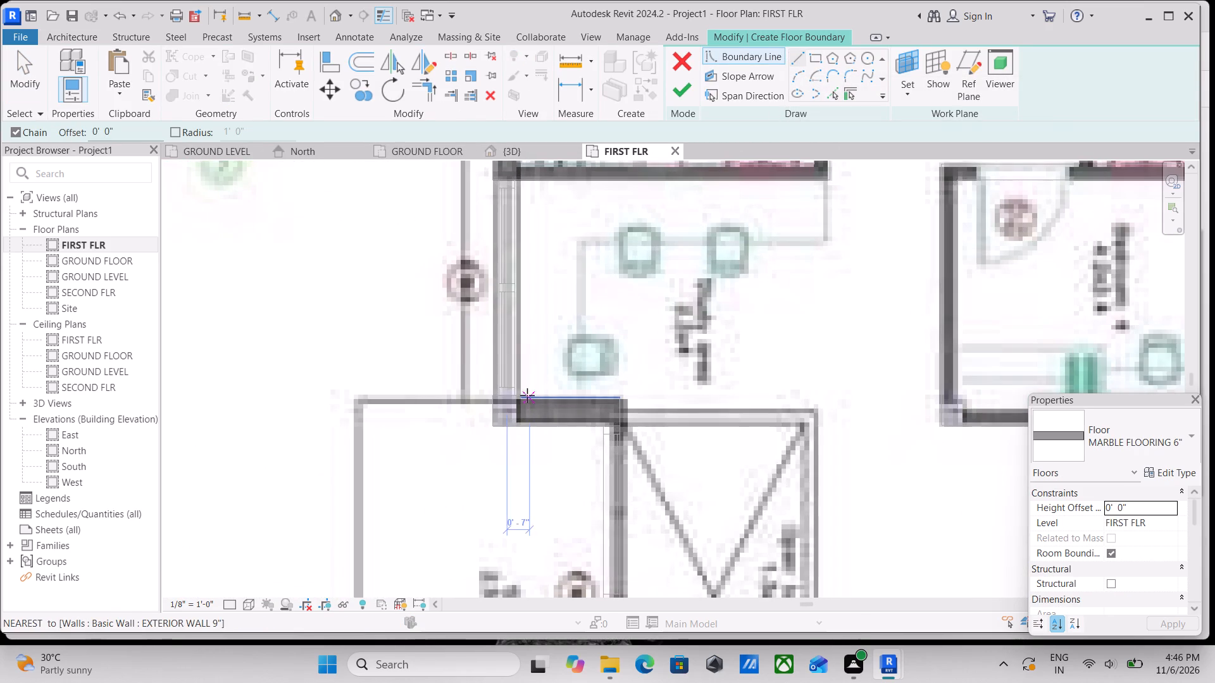
left_click(521, 397)
middle_click_drag(535, 211, 531, 323)
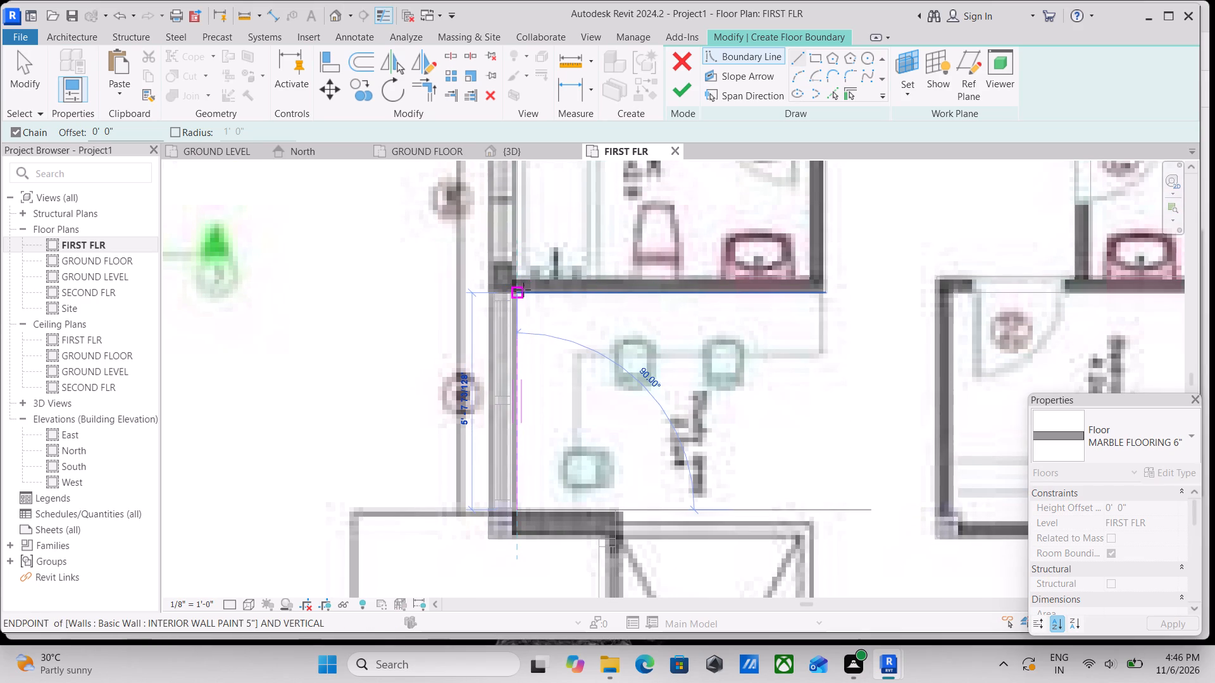
left_click(521, 292)
middle_click_drag(719, 305, 552, 318)
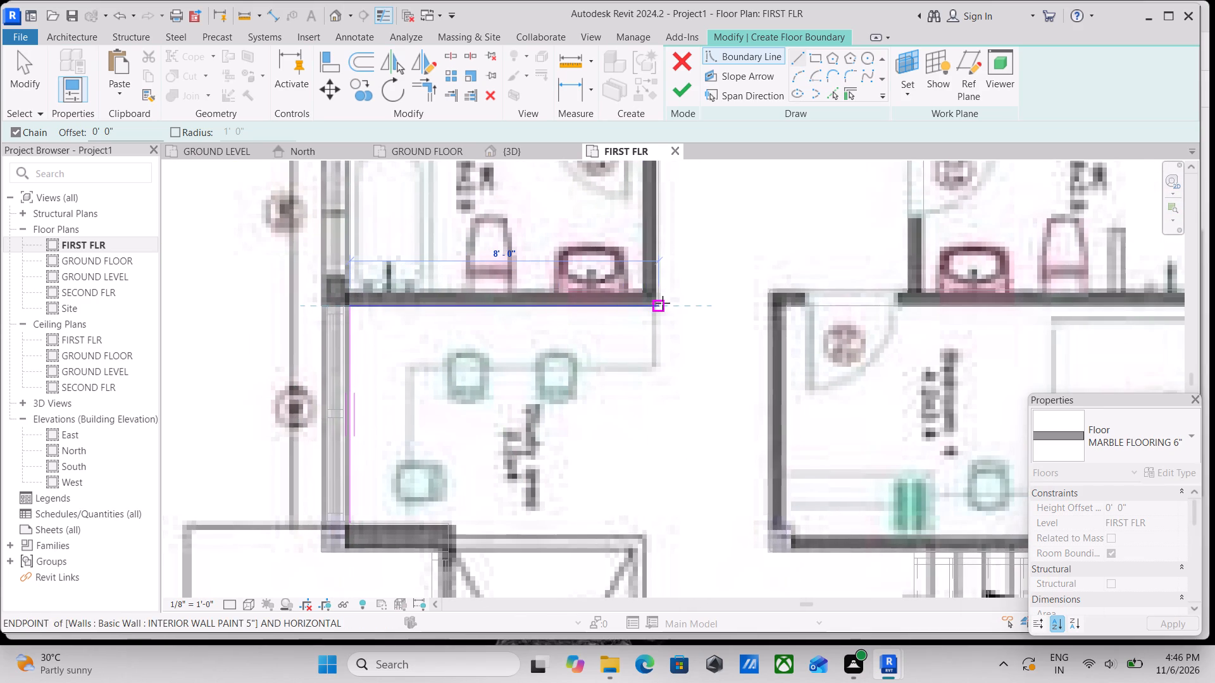
left_click(663, 303)
Continue the floor boundary around the lobby: about 4' 7" up, across to the opposite bathroom, 4' 2" down, and 3' 7" back to Bedroom 4's corner.
middle_click_drag(671, 262, 660, 431)
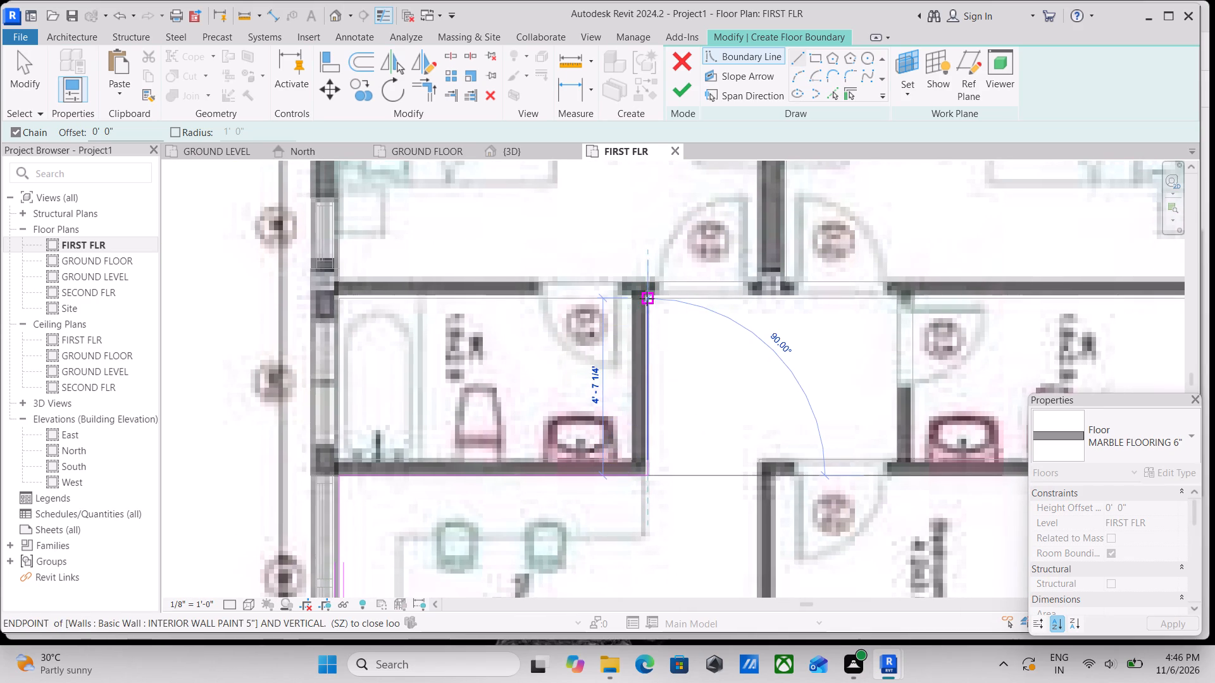
left_click(647, 298)
middle_click_drag(801, 290, 670, 316)
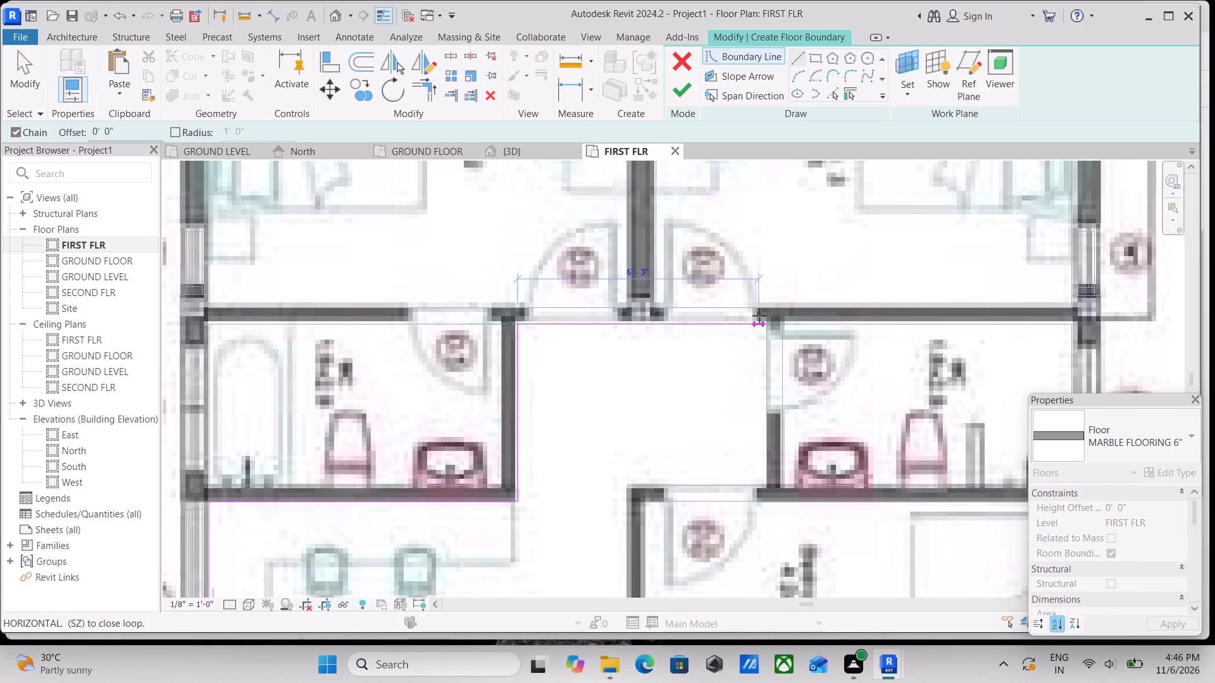
middle_click_drag(759, 316, 618, 321)
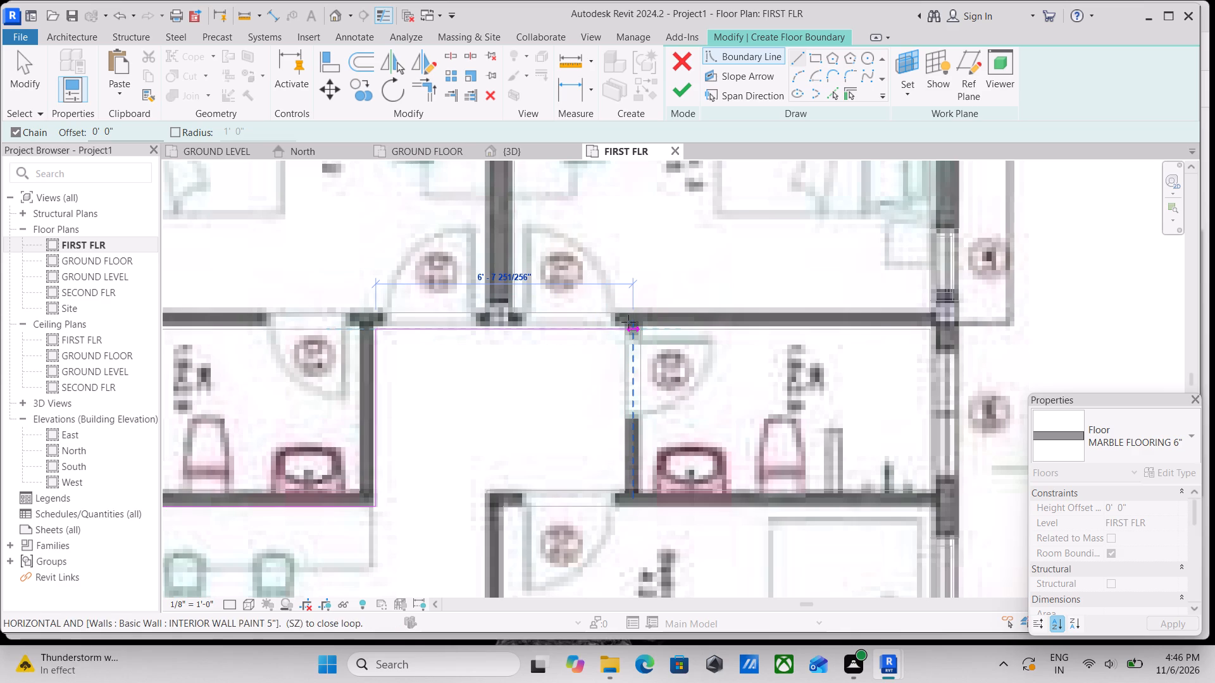
scroll(623, 322, "up", 6)
left_click(635, 336)
scroll(635, 412, "down", 2)
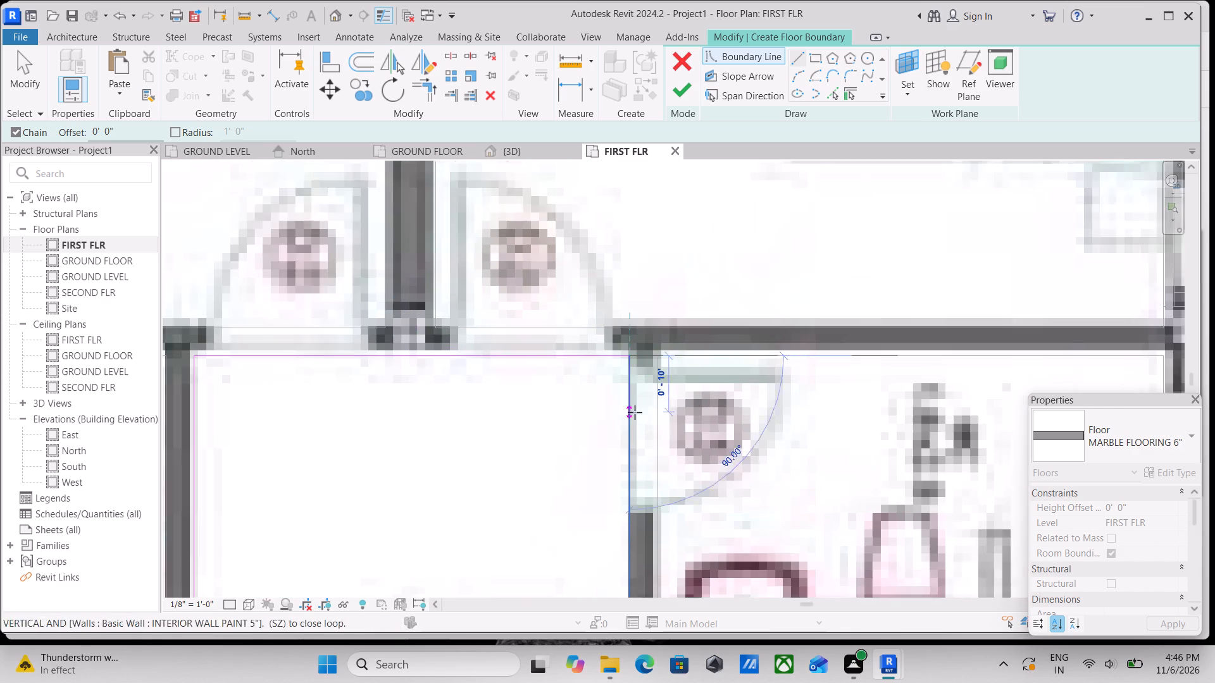
middle_click_drag(635, 412, 632, 274)
scroll(597, 438, "down", 1)
middle_click_drag(597, 438, 618, 378)
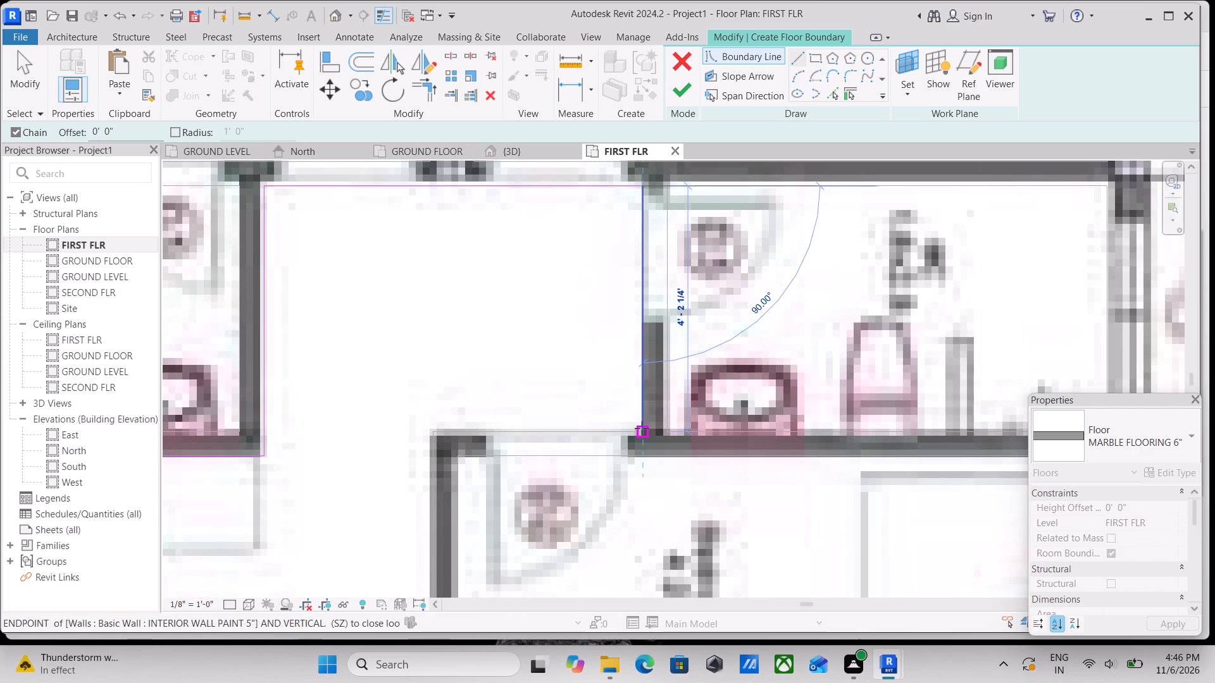
left_click(642, 428)
middle_click_drag(508, 425, 620, 338)
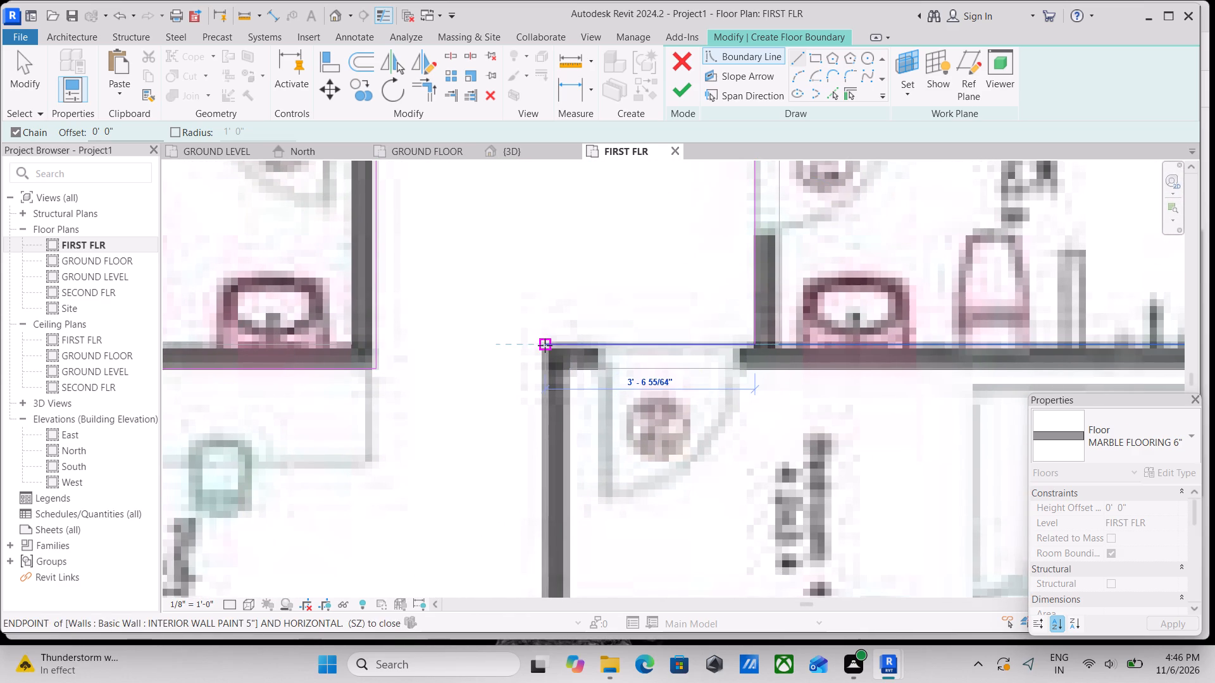
left_click(545, 345)
Continue the floor boundary down Bedroom 4's side wall to its lower corner and about 1' along its lower wall toward the stairs.
scroll(544, 441, "down", 1)
middle_click_drag(544, 441, 574, 292)
scroll(572, 386, "down", 3)
middle_click_drag(571, 387, 575, 290)
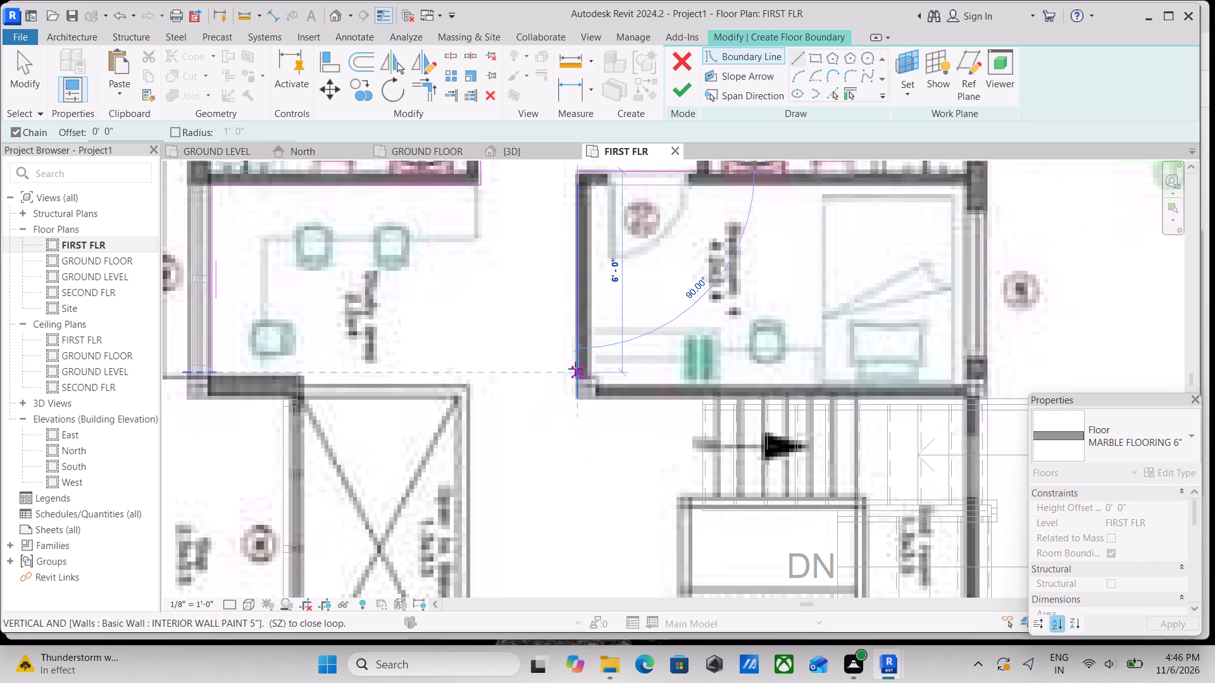
left_click(578, 398)
middle_click_drag(720, 412, 680, 400)
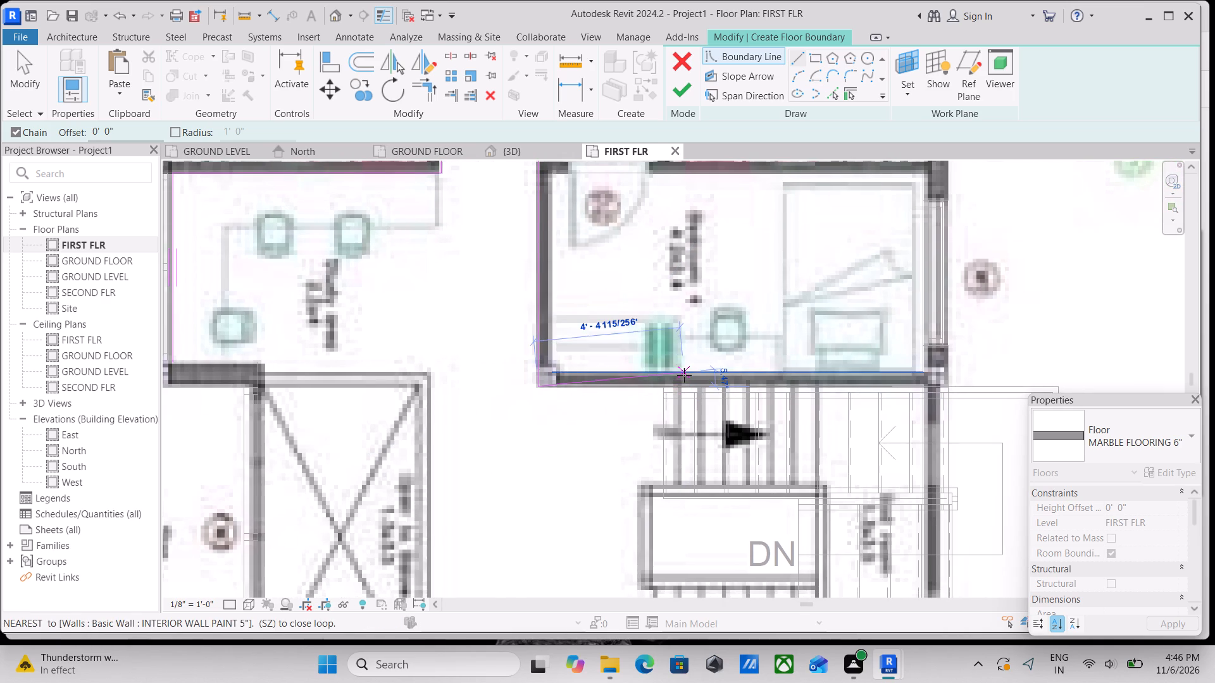
scroll(684, 375, "down", 3)
middle_click_drag(649, 382, 693, 345)
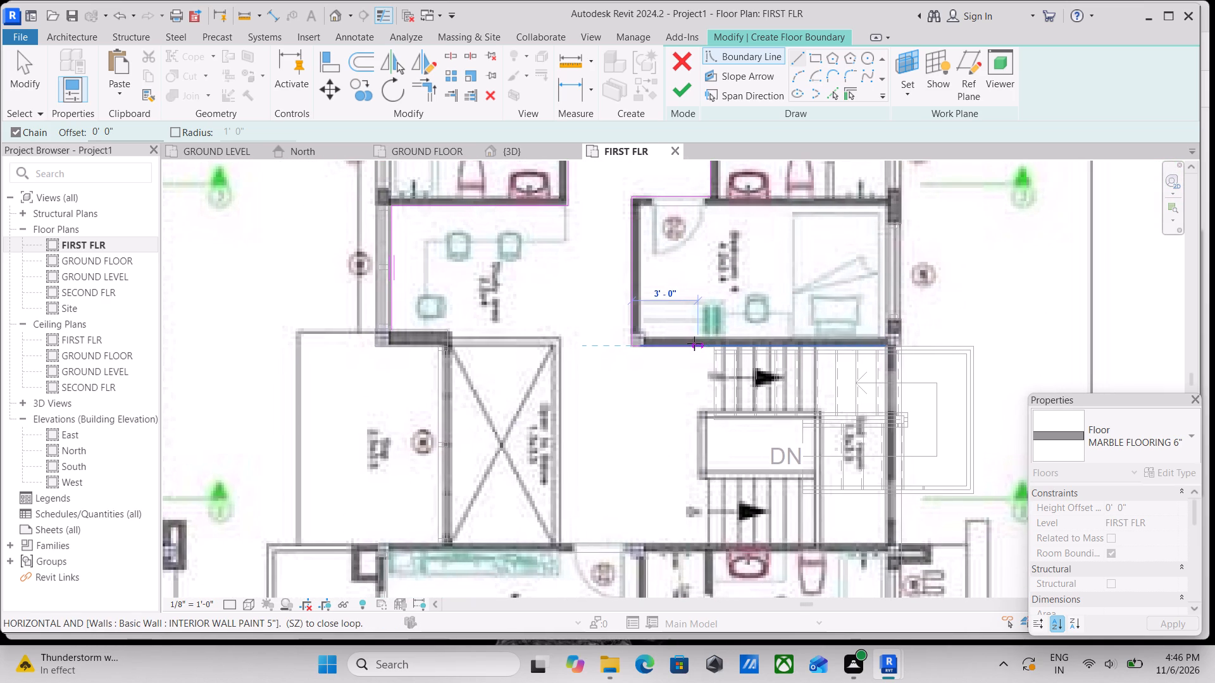
scroll(661, 347, "up", 2)
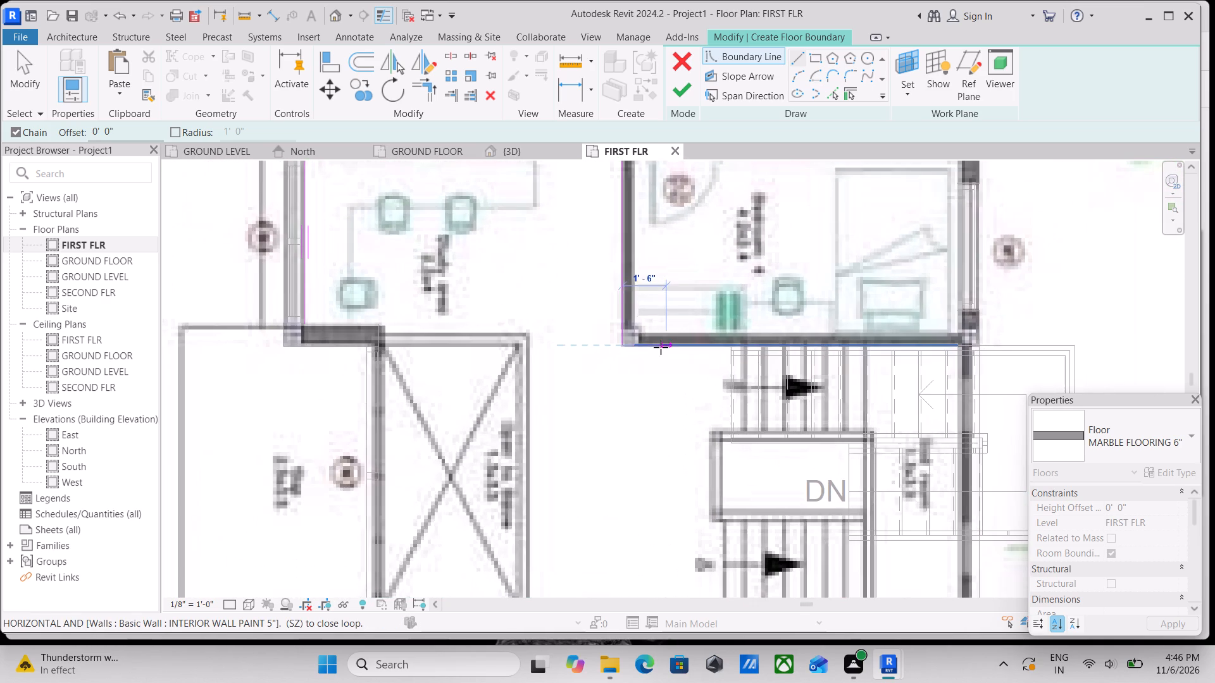
scroll(678, 348, "down", 1)
middle_click_drag(678, 348, 714, 304)
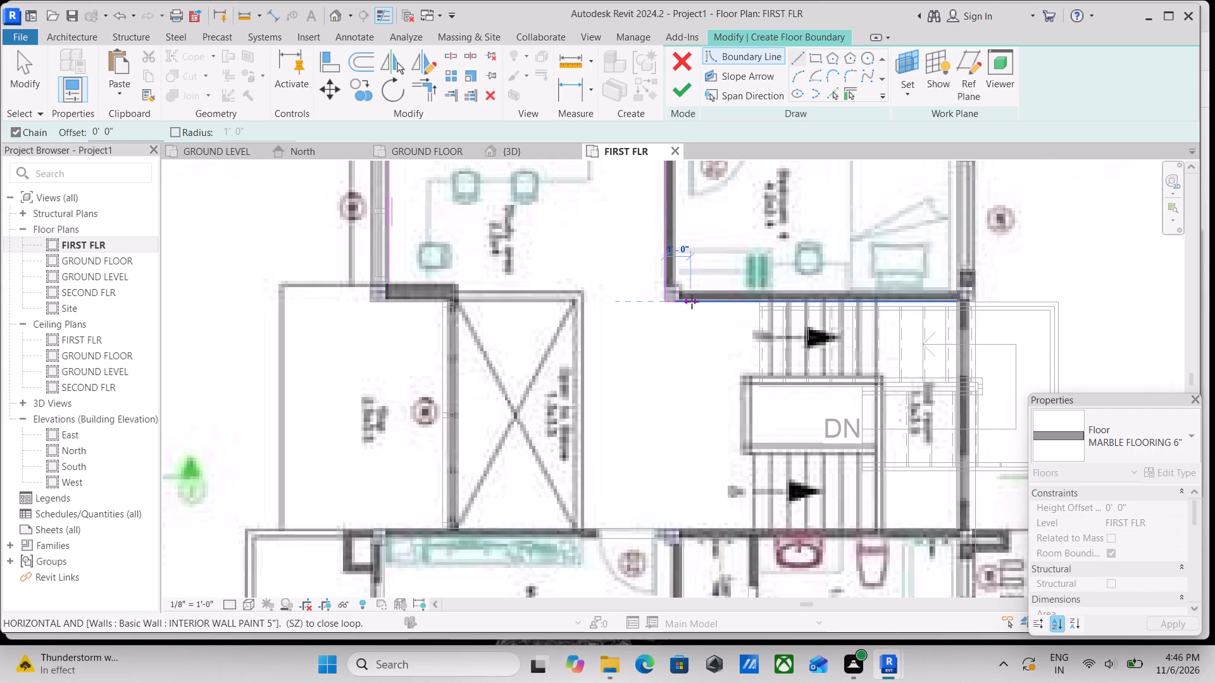
left_click(697, 303)
Run the floor boundary straight down past the stairs to the master bedroom wall and about 4' 4" back toward the open-to-below void.
middle_click_drag(696, 440, 695, 358)
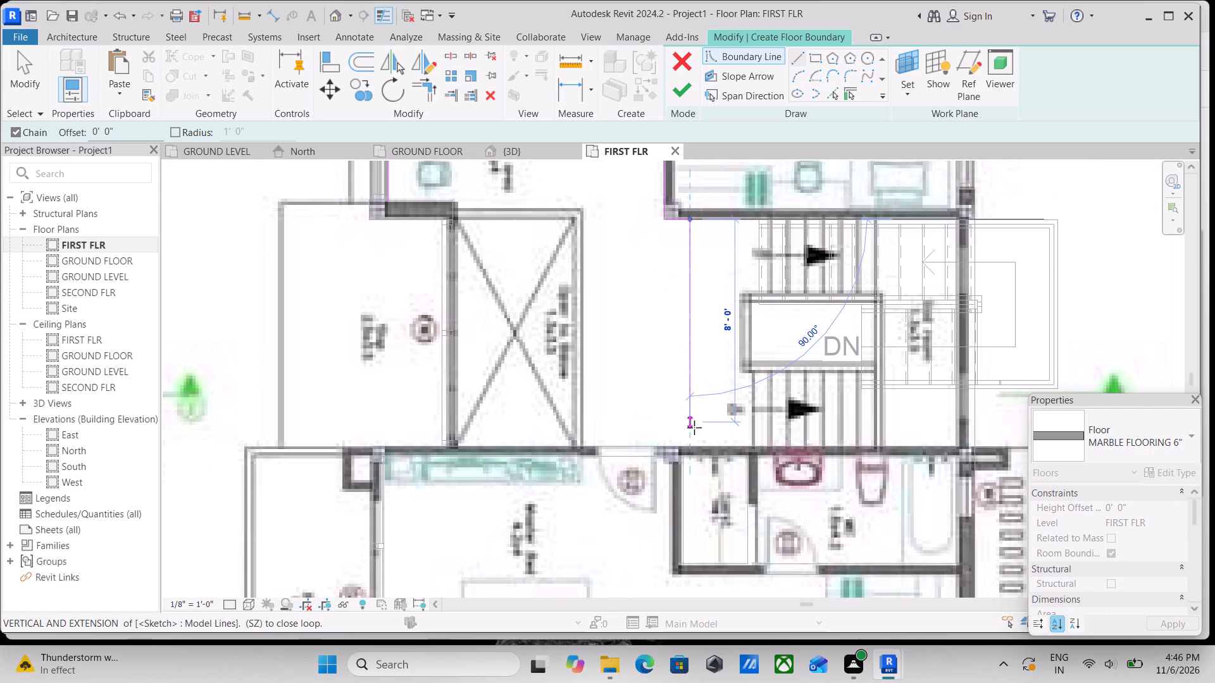
scroll(692, 443, "up", 3)
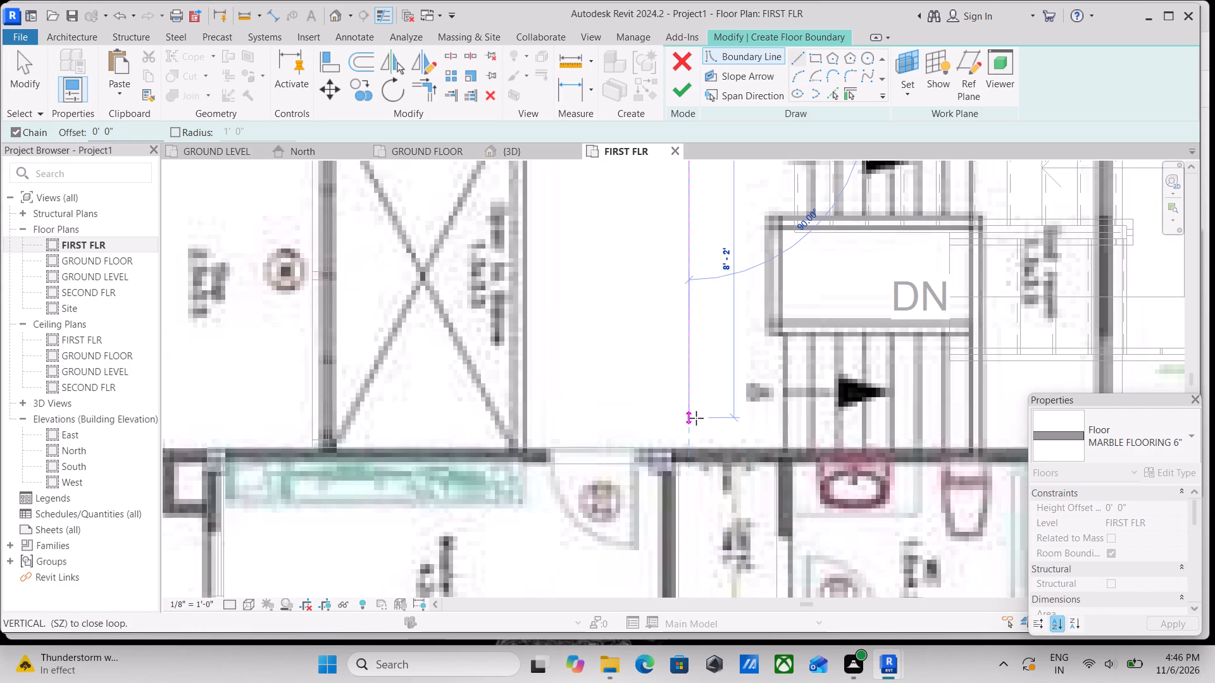
left_click(694, 447)
middle_click_drag(561, 447, 620, 438)
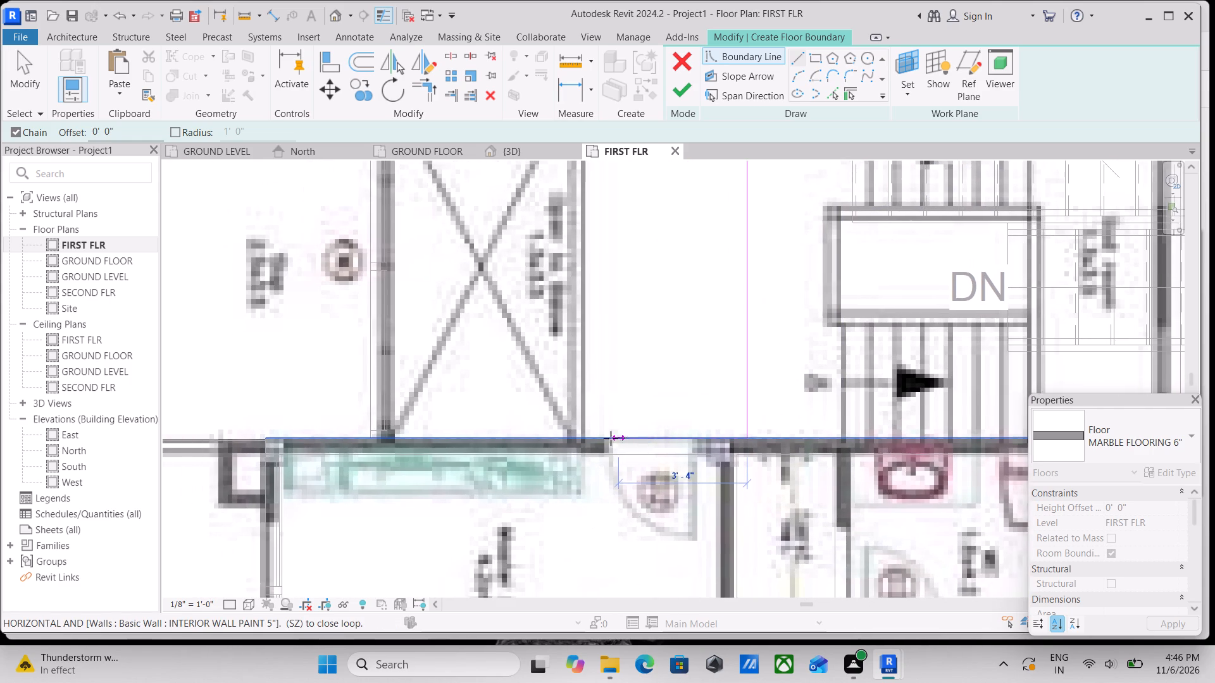
scroll(577, 431, "down", 7)
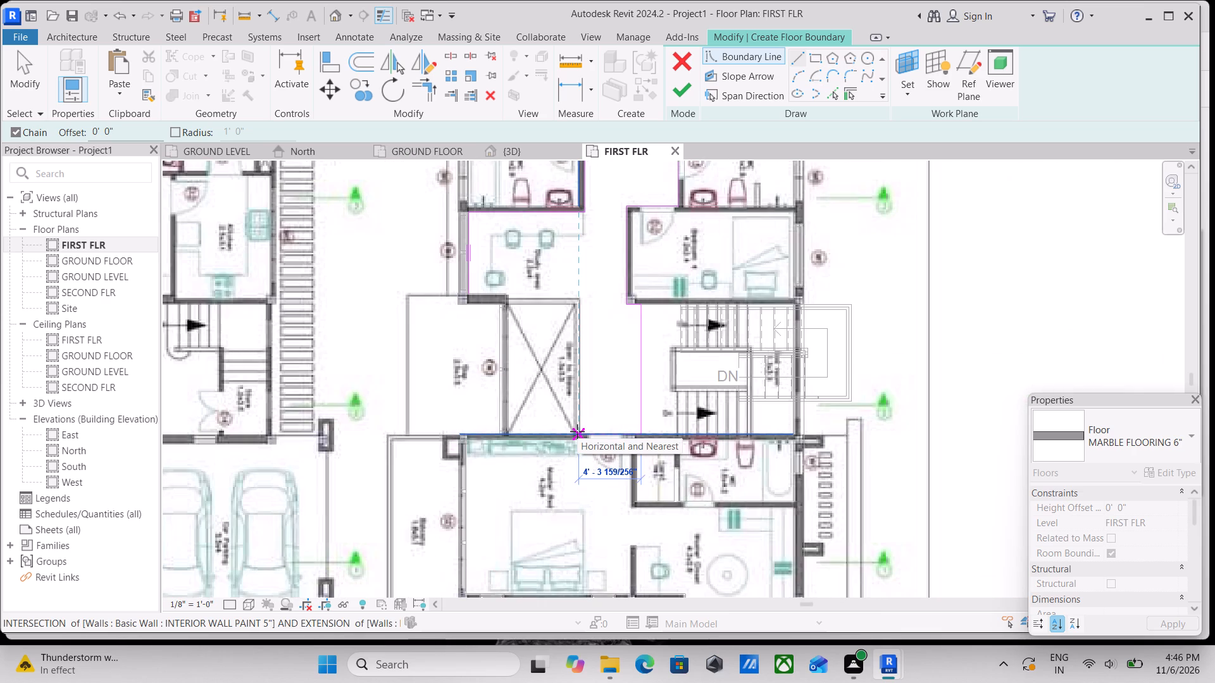
scroll(577, 431, "up", 3)
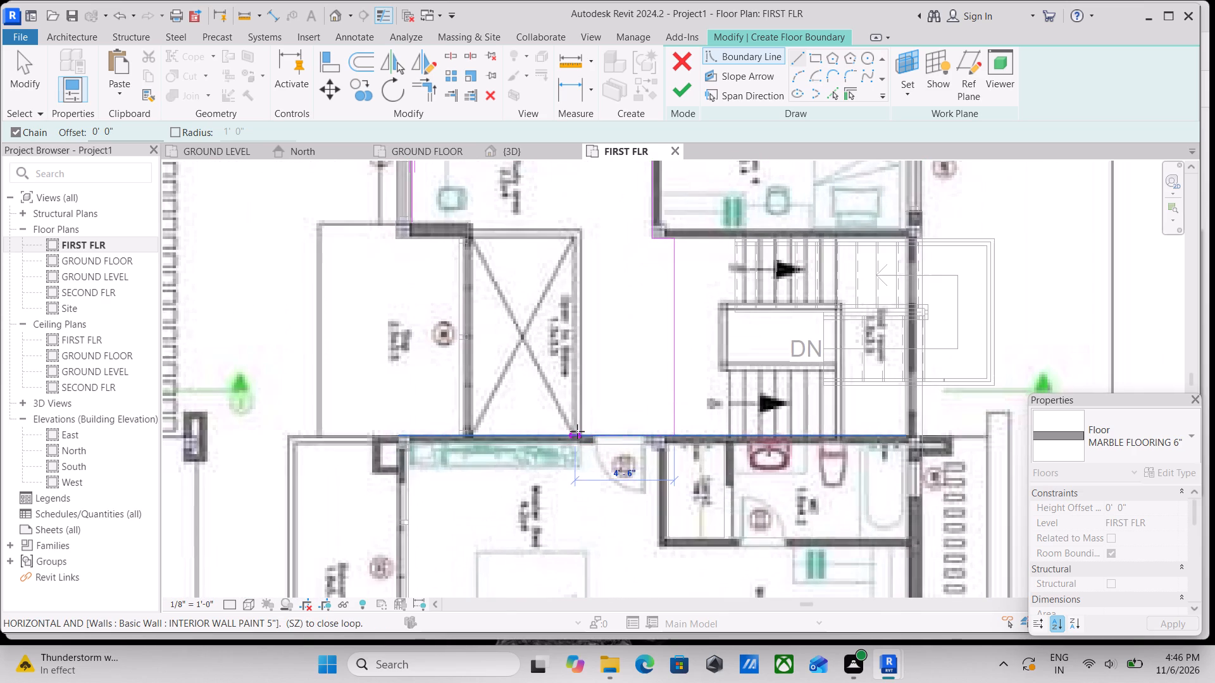
left_click(582, 434)
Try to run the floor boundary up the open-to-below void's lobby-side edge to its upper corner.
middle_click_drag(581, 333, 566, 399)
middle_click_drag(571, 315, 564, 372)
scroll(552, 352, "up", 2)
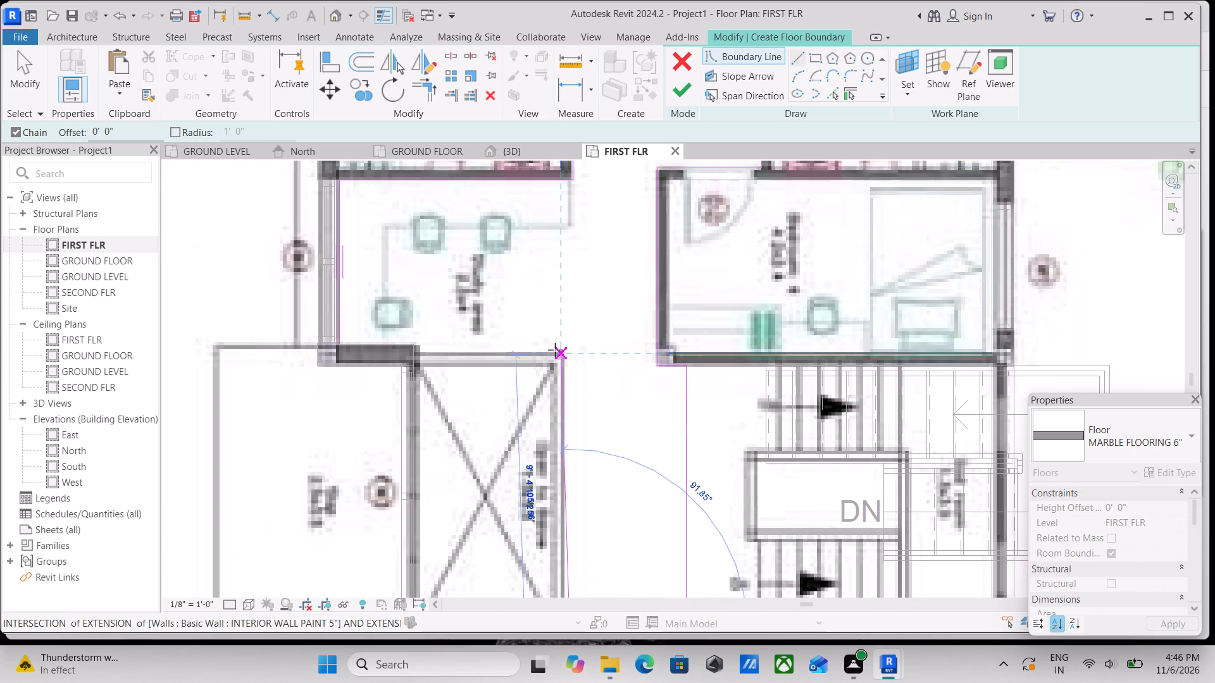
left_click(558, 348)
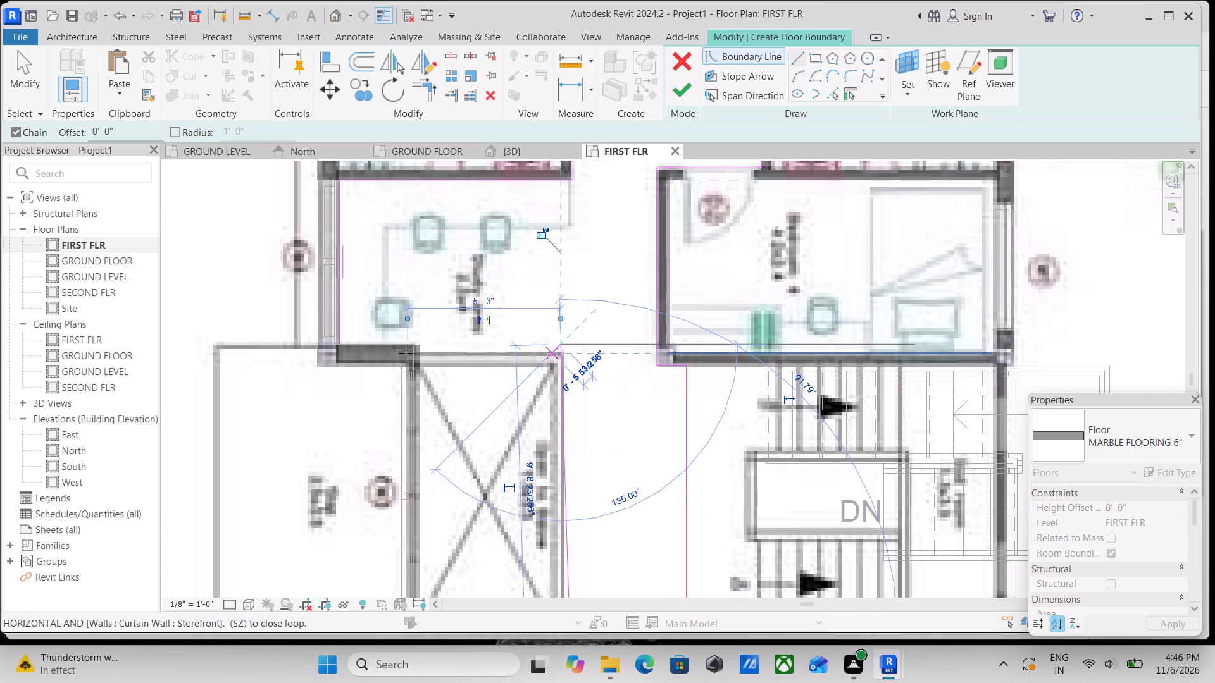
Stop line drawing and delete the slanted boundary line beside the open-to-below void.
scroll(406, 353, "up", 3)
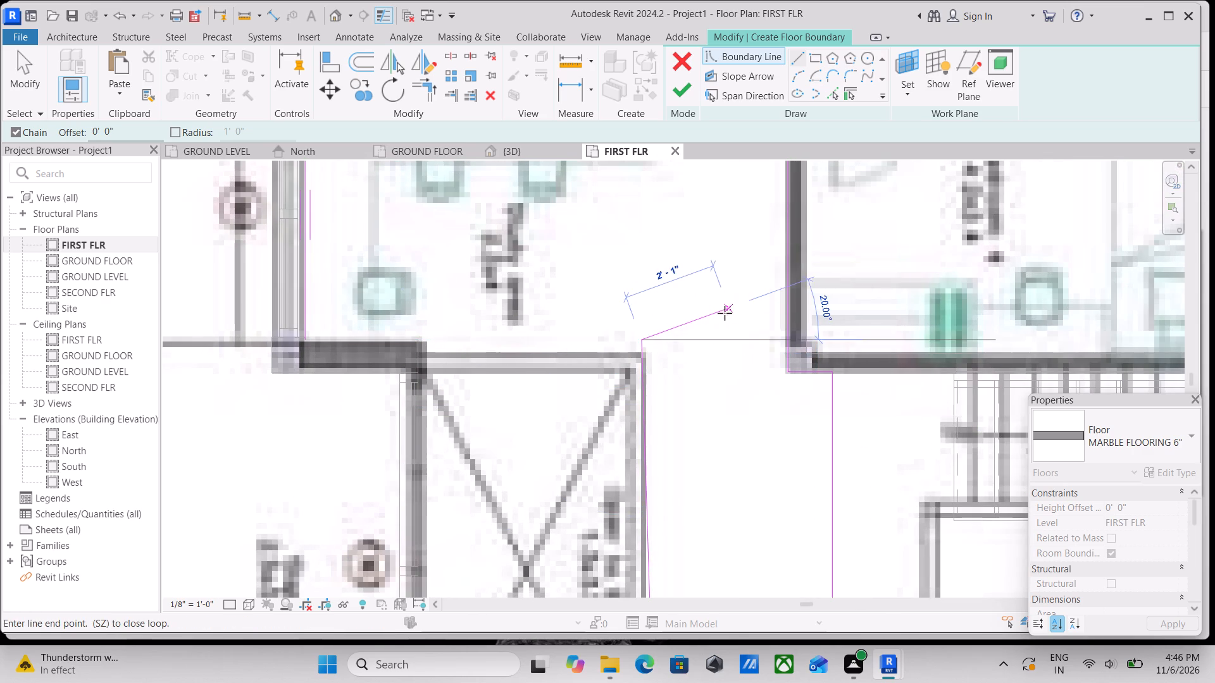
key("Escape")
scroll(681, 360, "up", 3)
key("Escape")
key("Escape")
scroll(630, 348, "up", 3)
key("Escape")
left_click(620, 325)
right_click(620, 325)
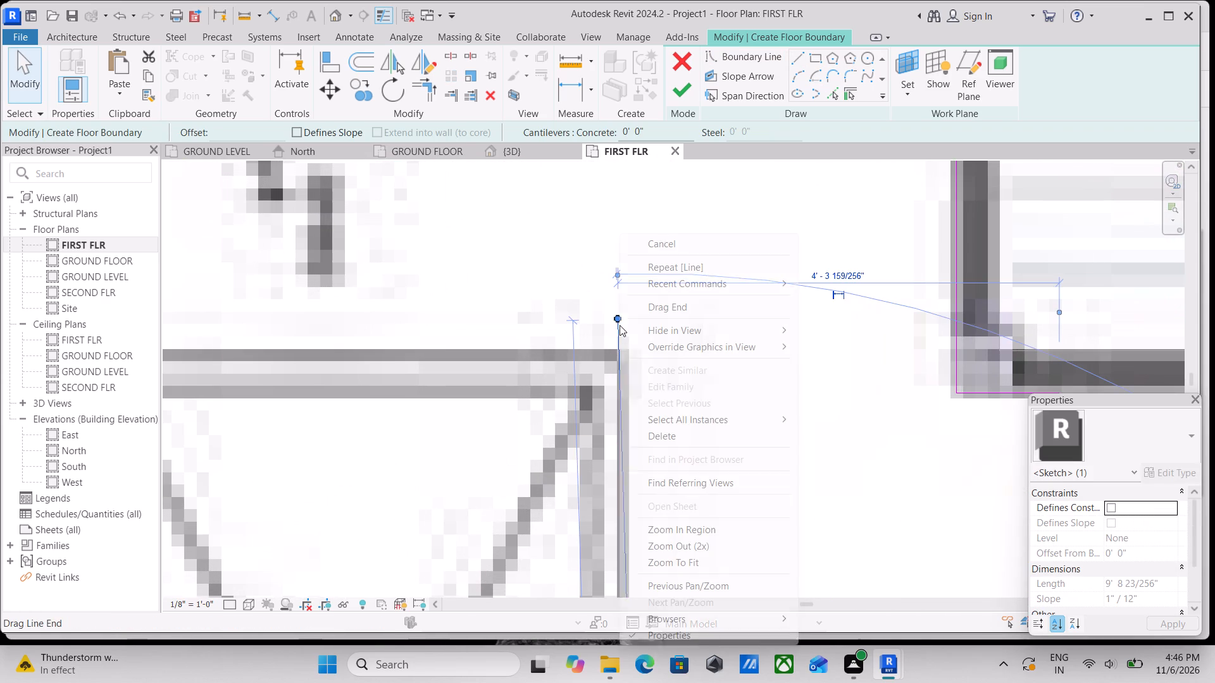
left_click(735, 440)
Restart the boundary line at the open end on the master bedroom wall and extend it about 2" to the void's outer edge.
scroll(713, 434, "down", 5)
middle_click_drag(684, 448, 706, 331)
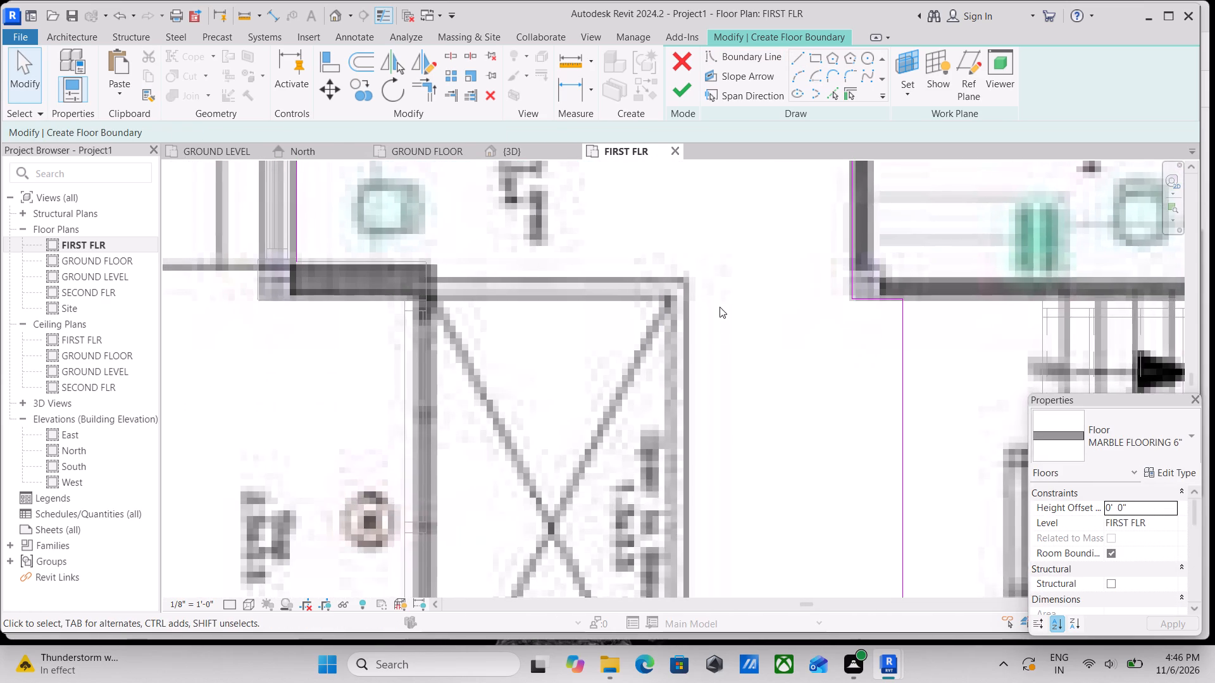
scroll(715, 310, "down", 3)
scroll(706, 393, "down", 4)
scroll(585, 385, "down", 2)
middle_click_drag(670, 391, 726, 347)
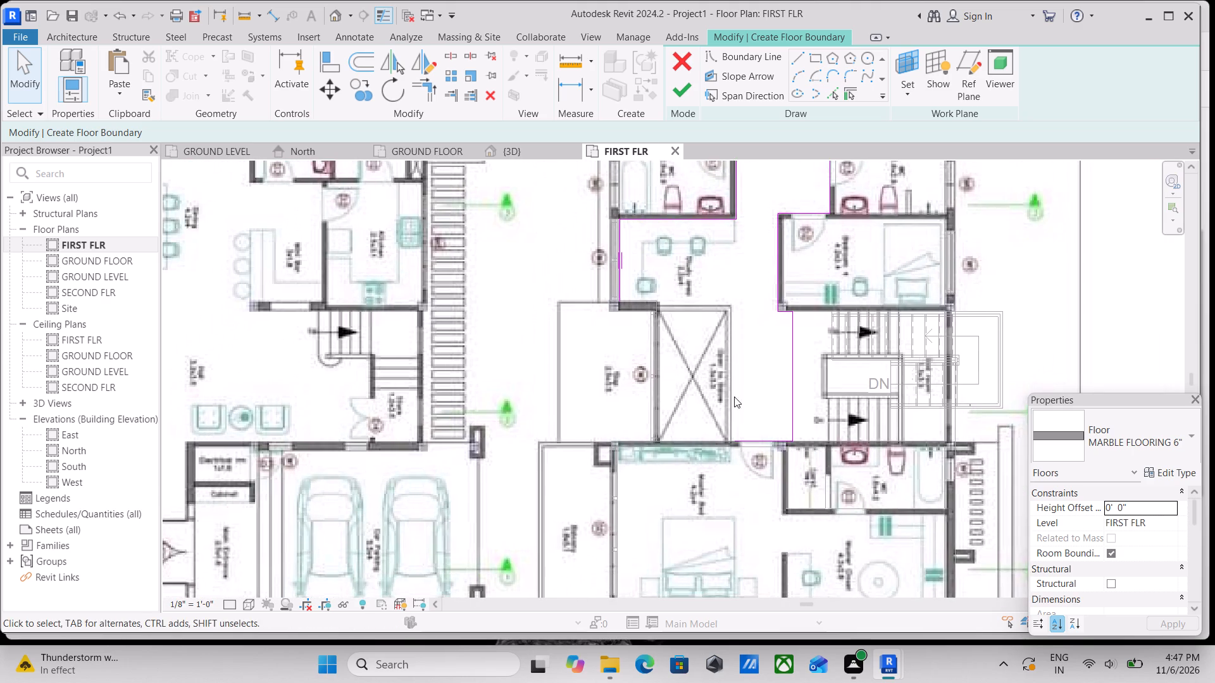
scroll(729, 441, "up", 8)
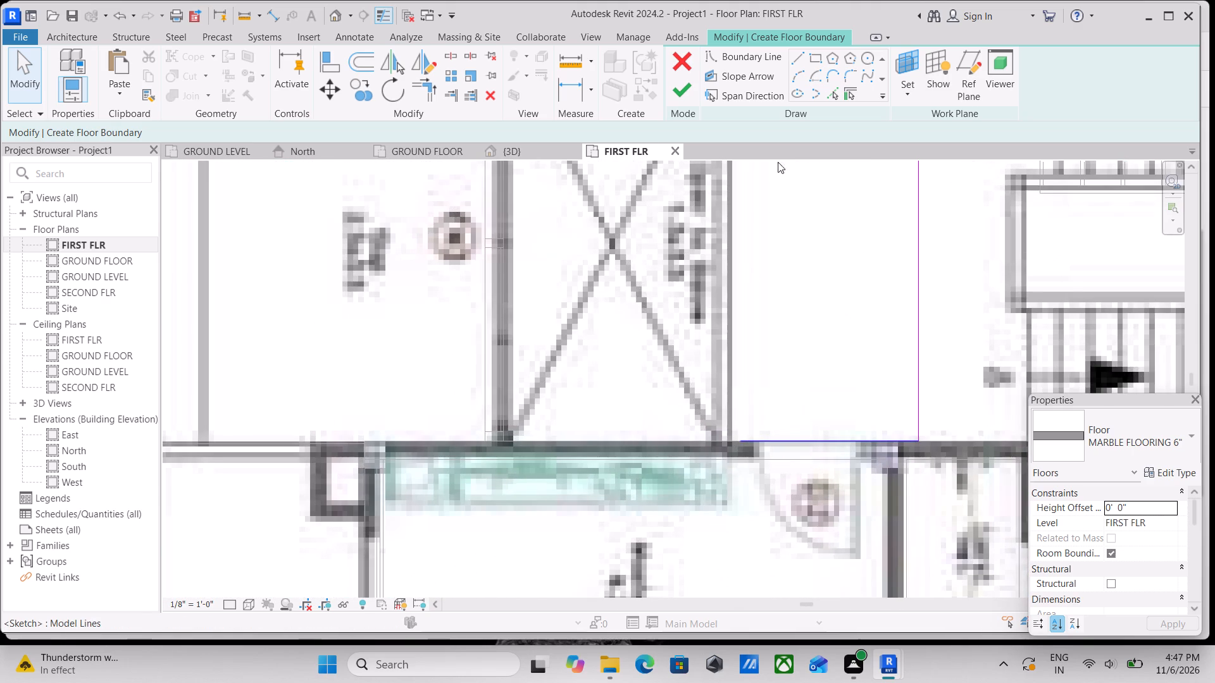
left_click(793, 61)
scroll(737, 460, "up", 3)
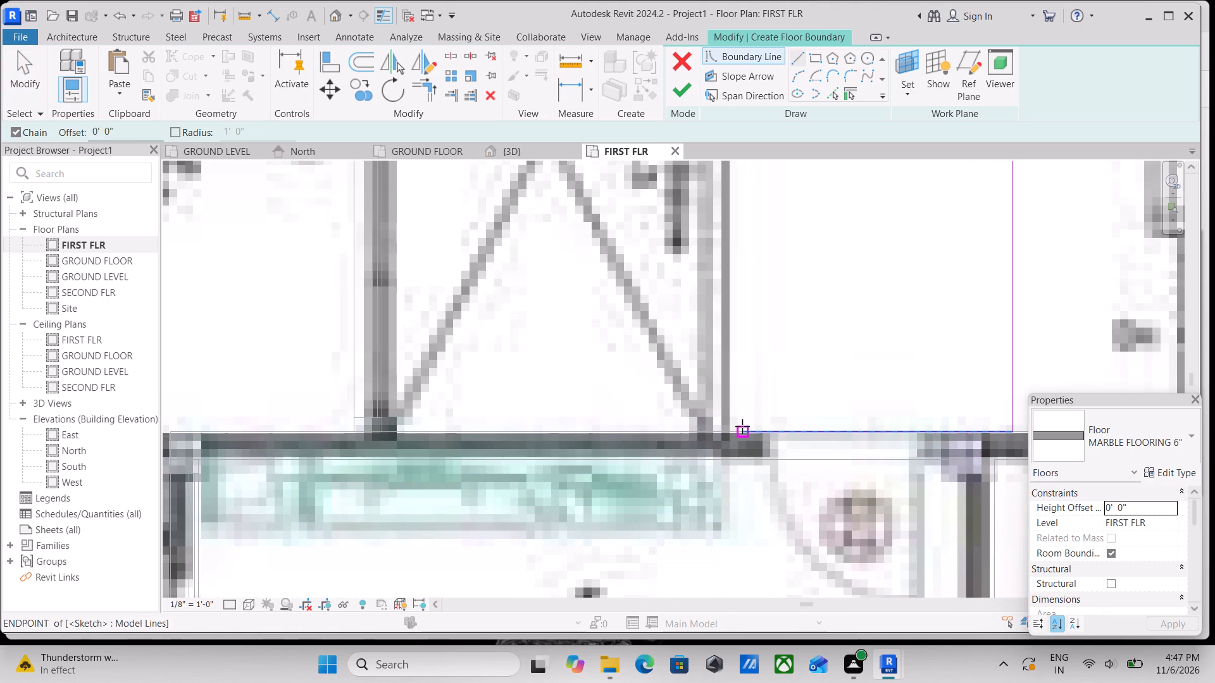
left_click(742, 426)
scroll(721, 427, "up", 1)
scroll(721, 427, "down", 5)
middle_click_drag(721, 427, 676, 464)
scroll(677, 464, "up", 3)
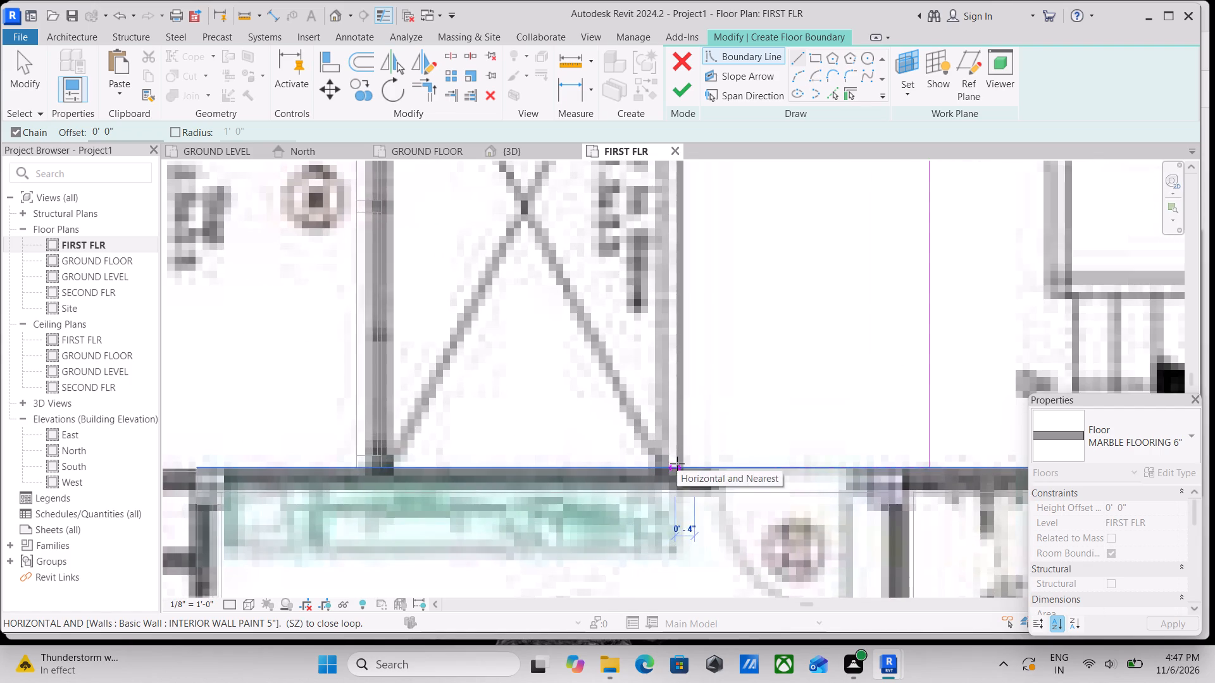
scroll(696, 465, "up", 5)
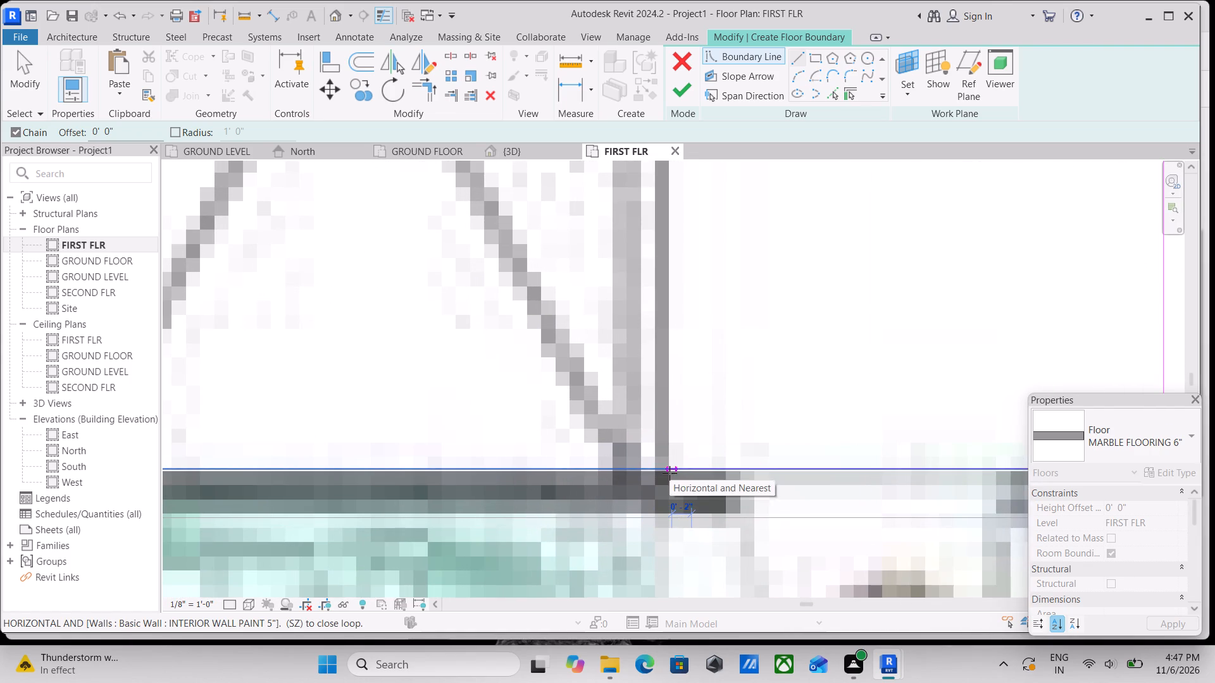
scroll(670, 473, "up", 4)
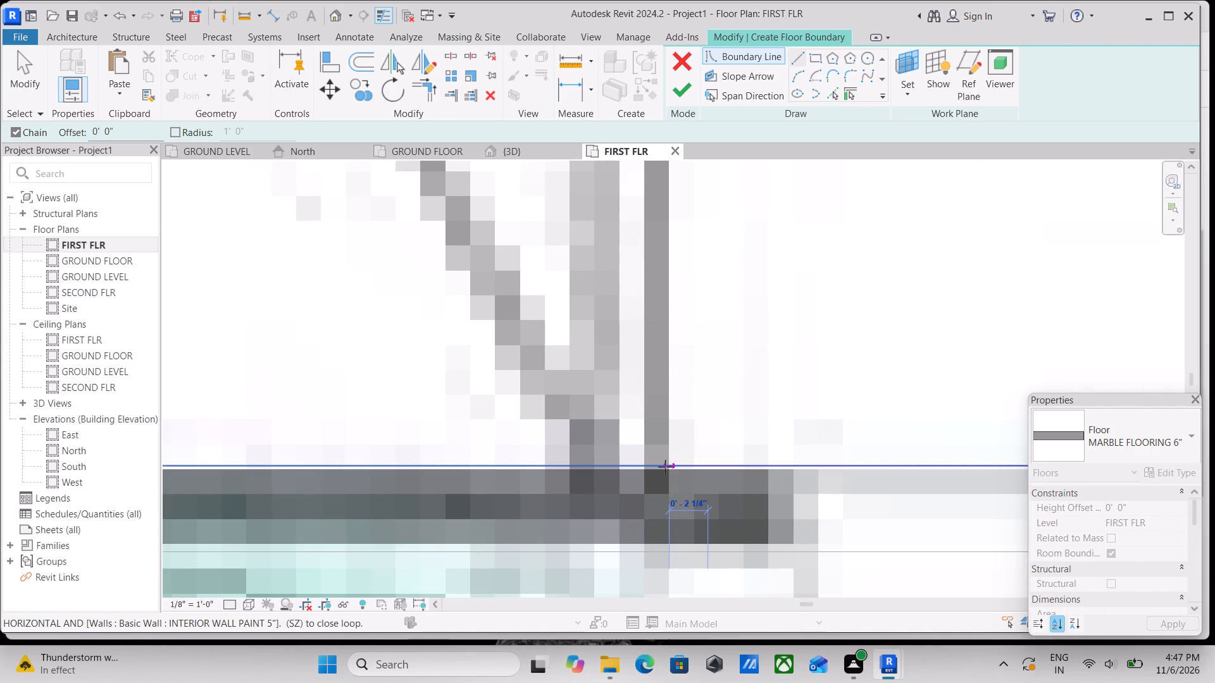
left_click(666, 465)
Draw the boundary line vertically along the open-to-below void's lobby-side edge up to its upper corner.
middle_click_drag(664, 340, 664, 341)
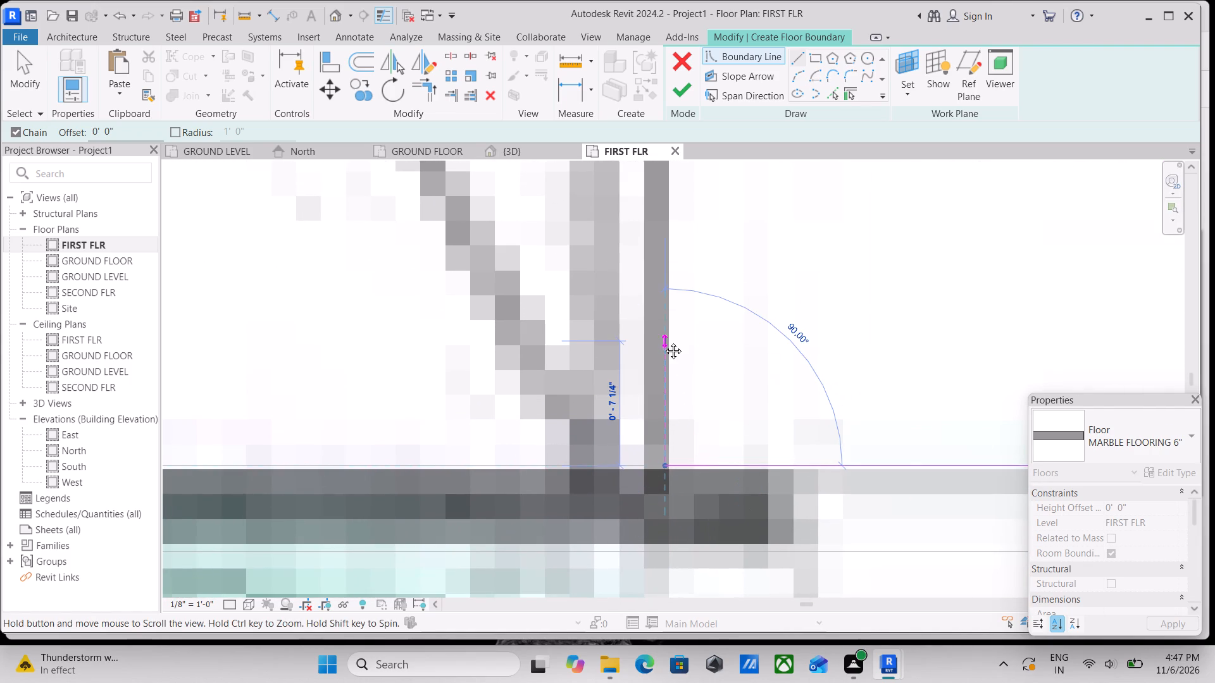
middle_click_drag(664, 341, 664, 386)
scroll(673, 321, "down", 6)
middle_click_drag(673, 333, 670, 605)
scroll(690, 371, "down", 3)
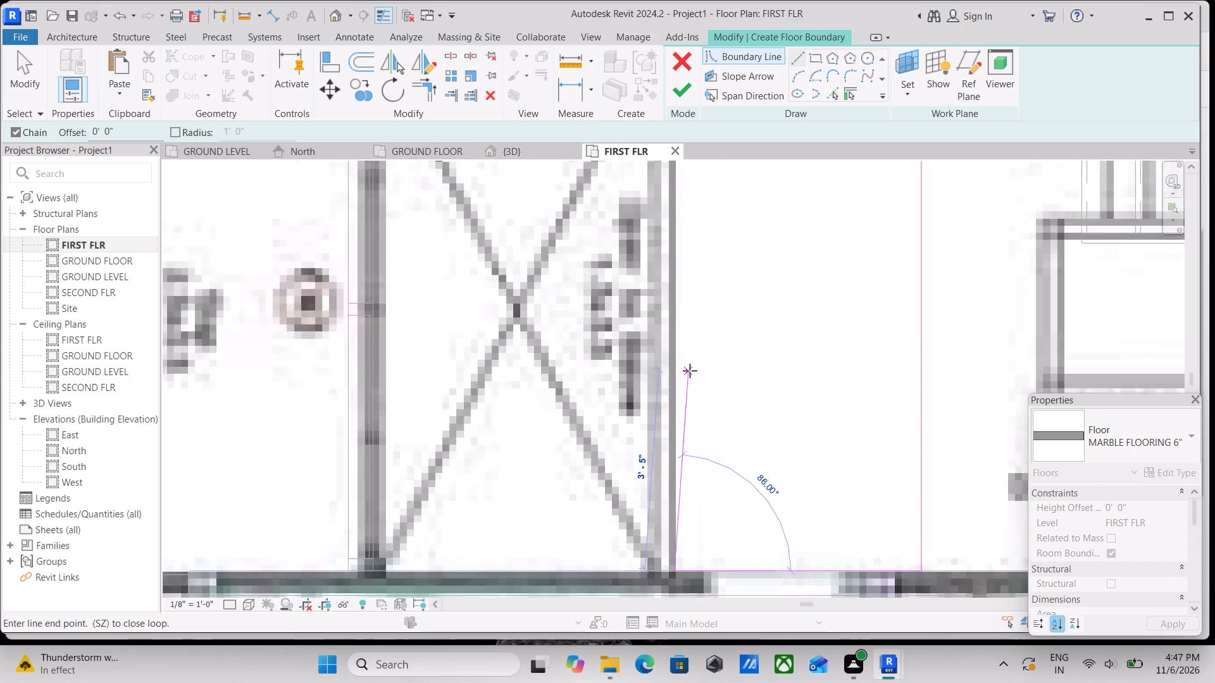
middle_click_drag(690, 371, 690, 610)
scroll(688, 364, "down", 2)
middle_click_drag(688, 369, 687, 455)
scroll(675, 378, "up", 2)
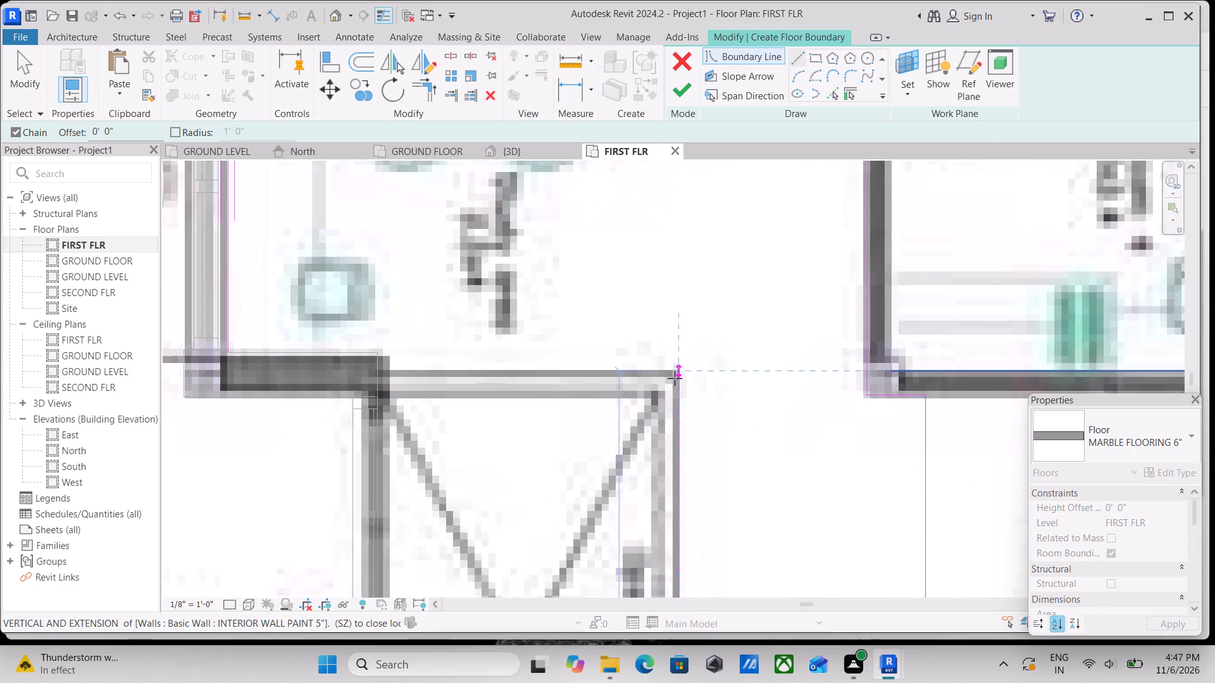
scroll(675, 378, "up", 4)
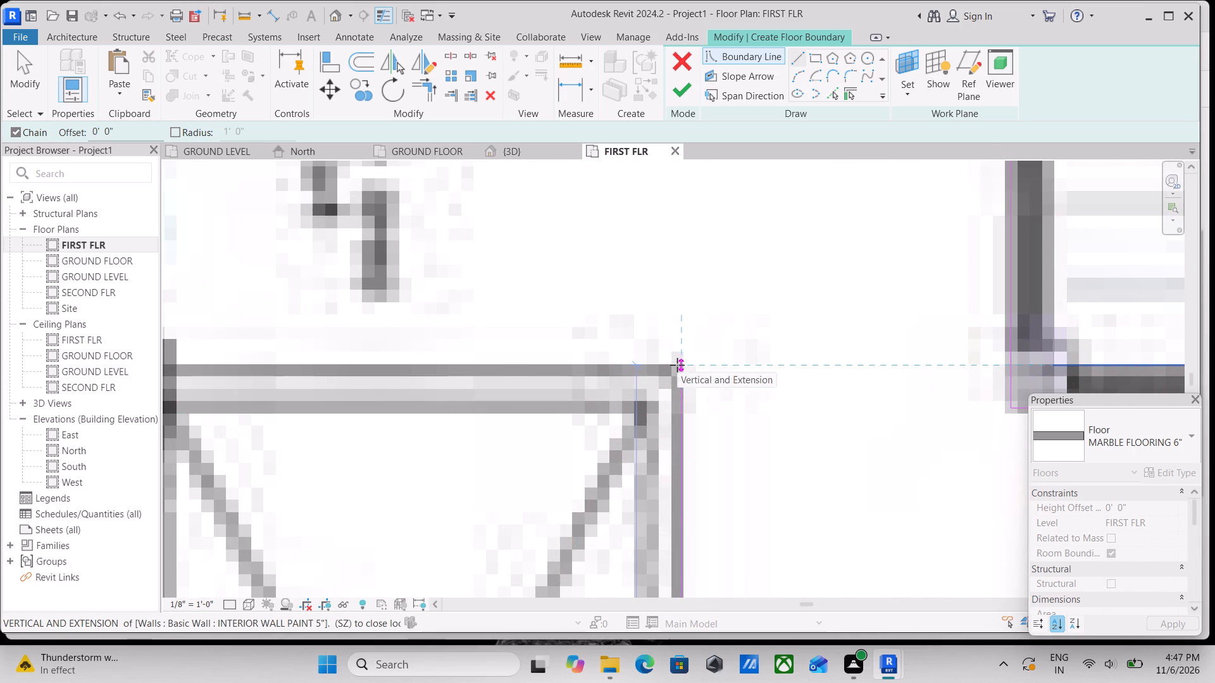
left_click(678, 365)
Draw the boundary line about 4' 11" across the top edge of the open-to-below void to the study area's exterior wall end.
middle_click_drag(528, 358, 645, 349)
middle_click_drag(370, 333, 594, 361)
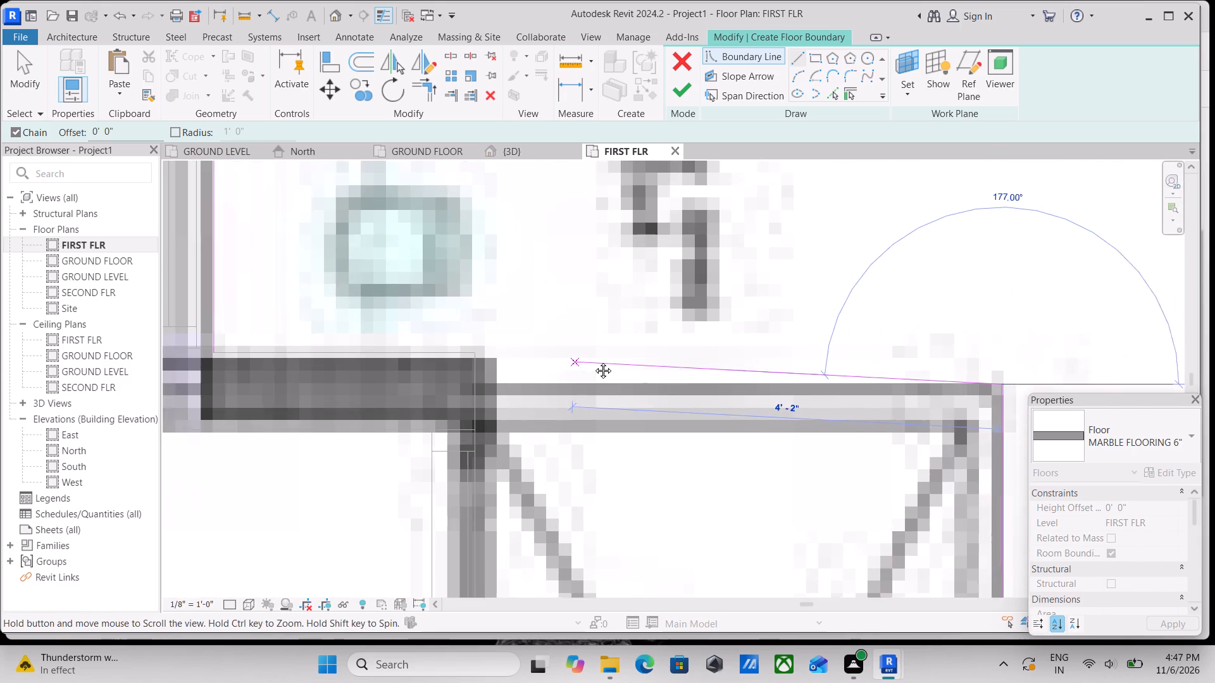
middle_click_drag(594, 361, 601, 361)
scroll(522, 383, "down", 3)
middle_click_drag(522, 383, 524, 391)
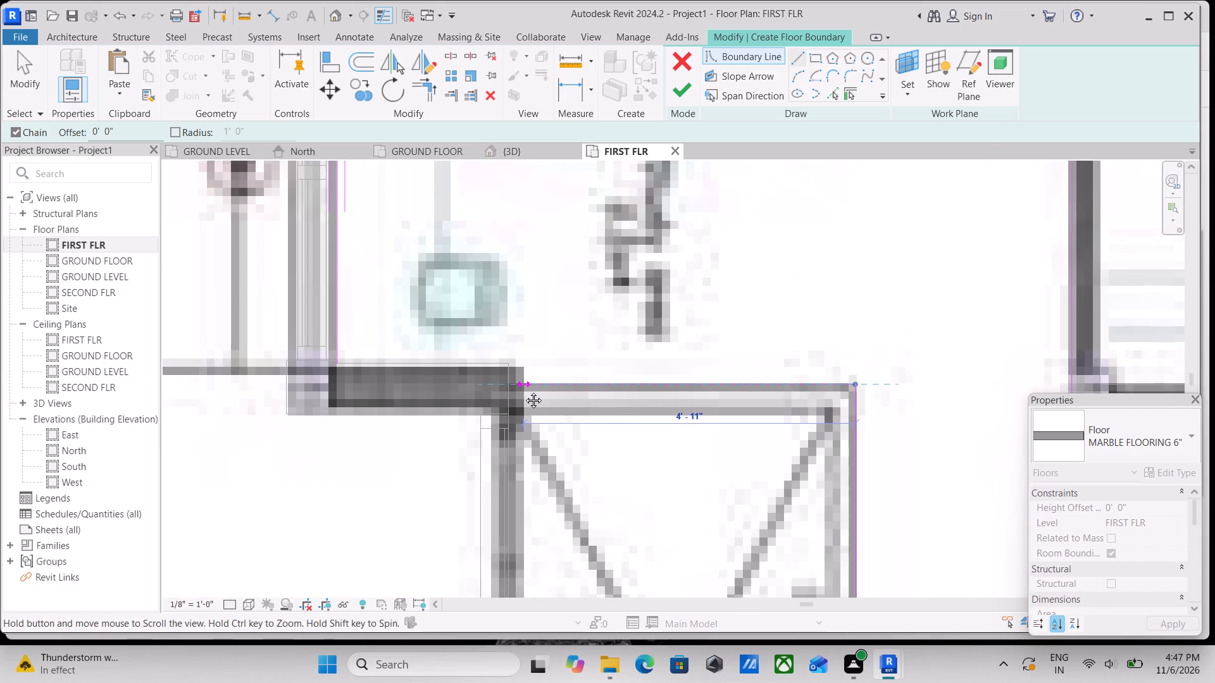
middle_click_drag(524, 391, 528, 401)
scroll(528, 401, "up", 3)
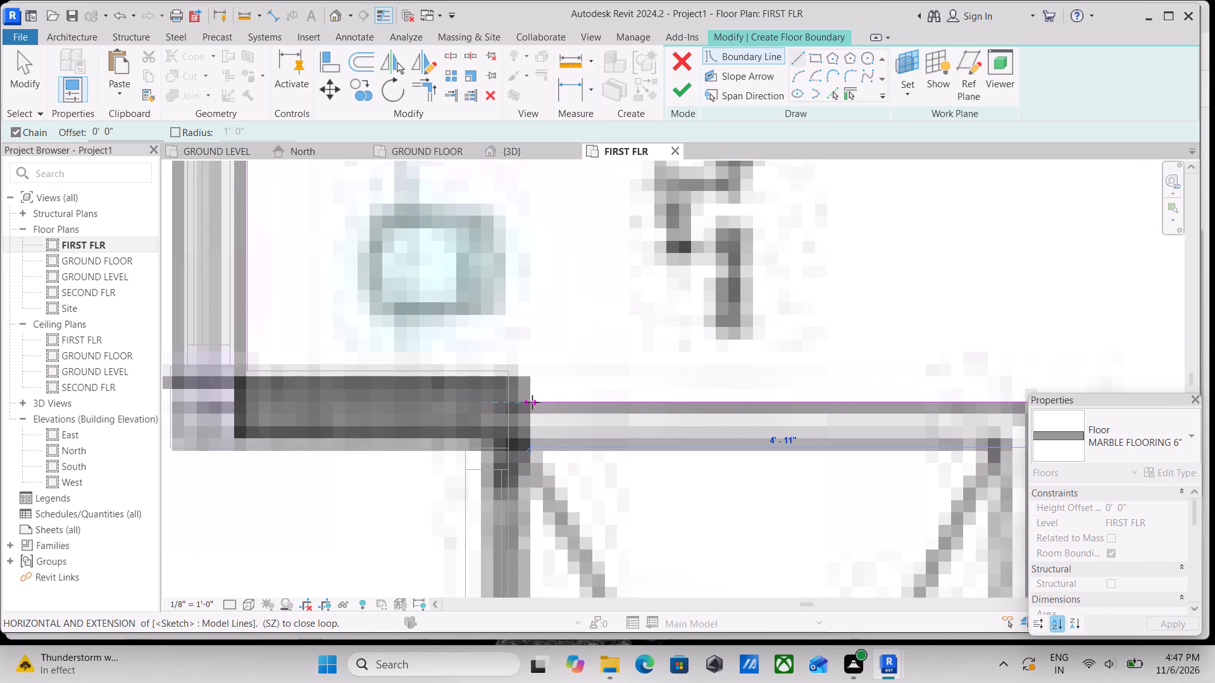
left_click(532, 402)
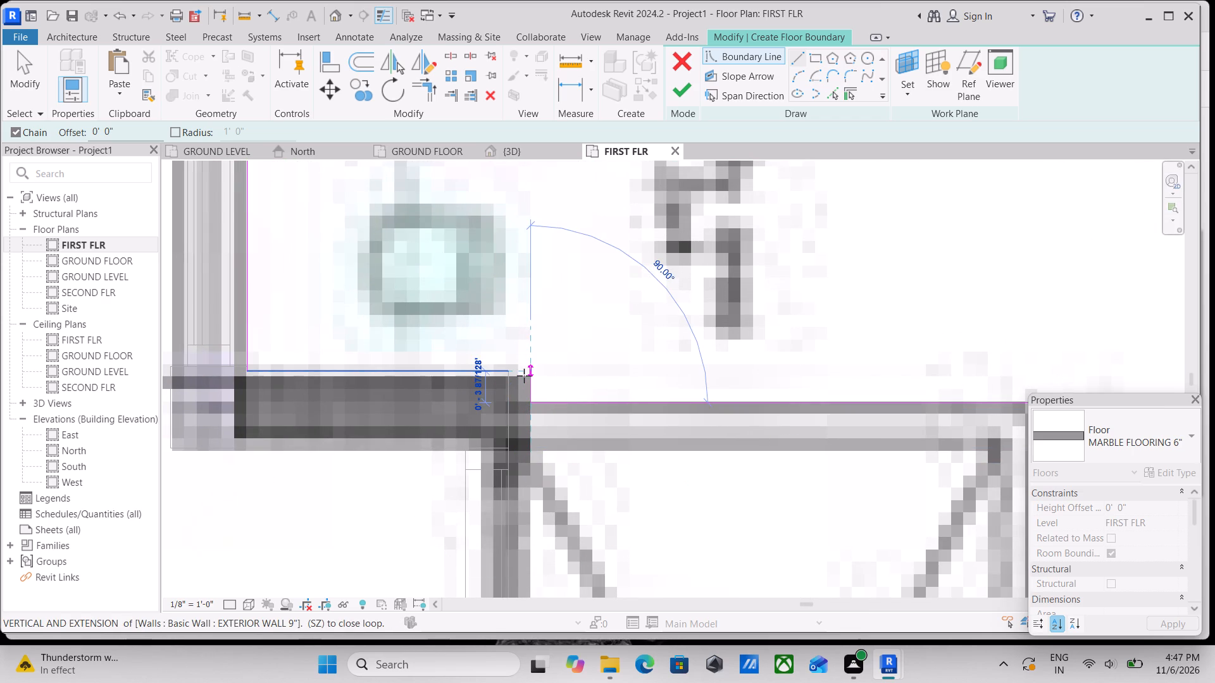
Jog the boundary up about 4" and close the loop along the study area's lower wall to its exterior wall corner.
scroll(526, 378, "up", 3)
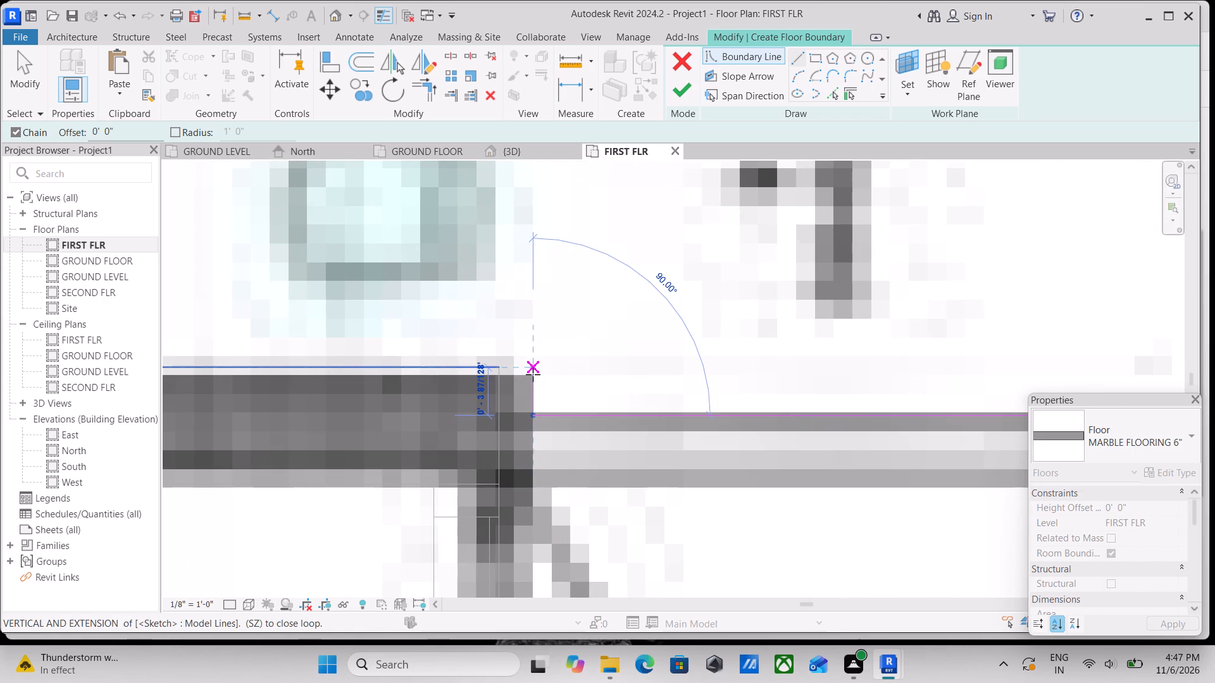
left_click(533, 374)
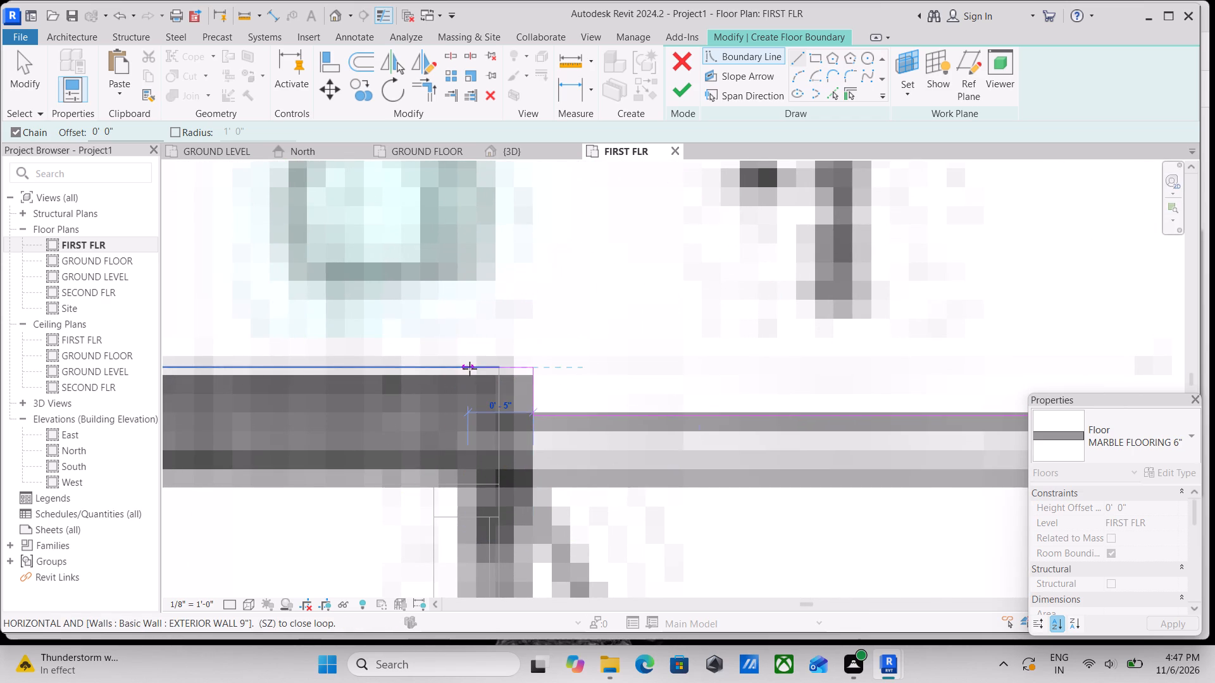
middle_click_drag(470, 369, 748, 371)
scroll(452, 349, "down", 2)
middle_click_drag(452, 349, 552, 371)
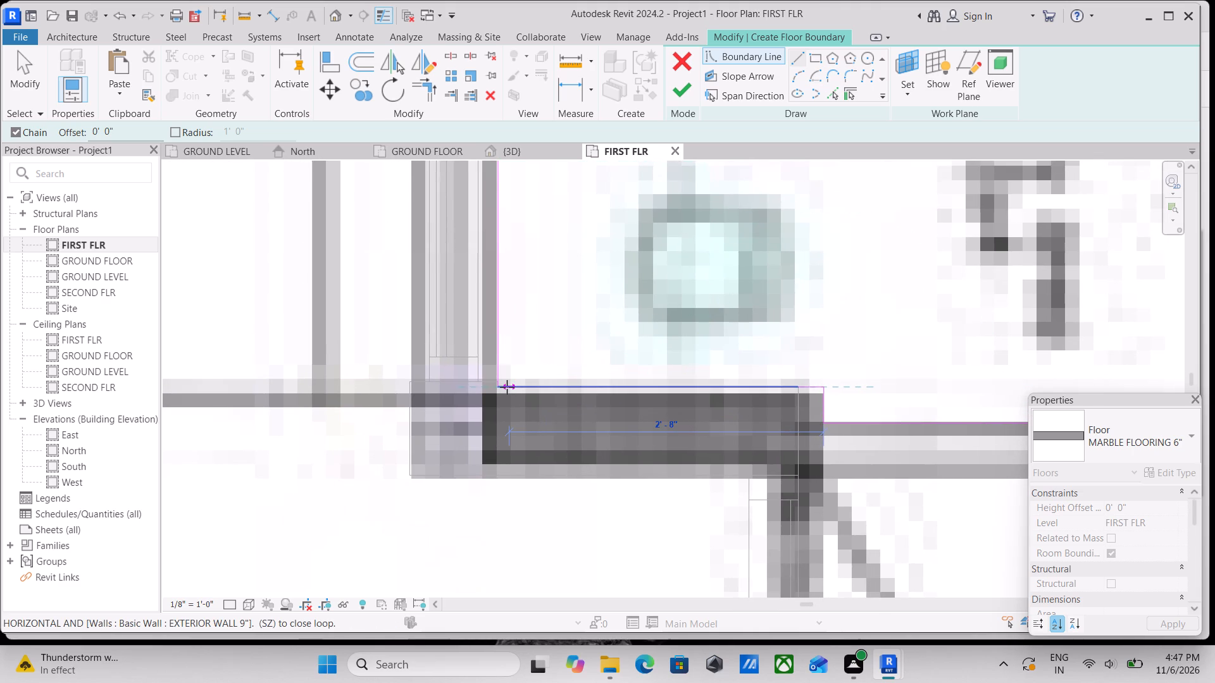
left_click(494, 385)
key("Escape")
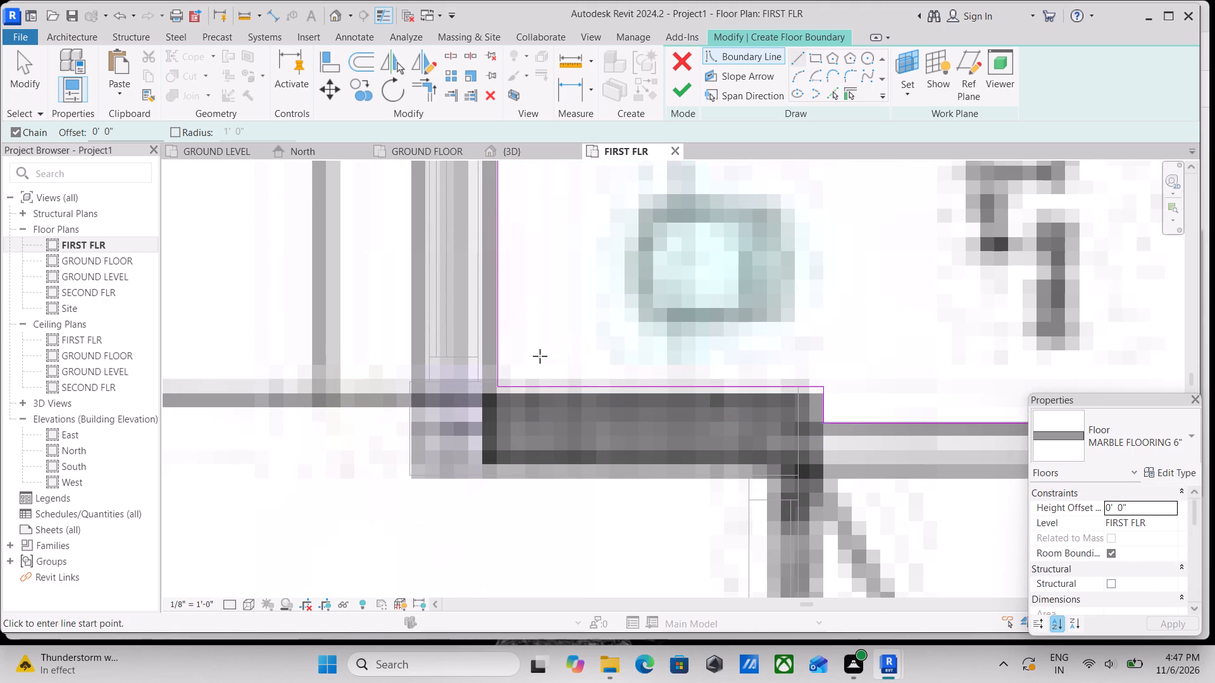
scroll(637, 316, "down", 4)
key("Escape")
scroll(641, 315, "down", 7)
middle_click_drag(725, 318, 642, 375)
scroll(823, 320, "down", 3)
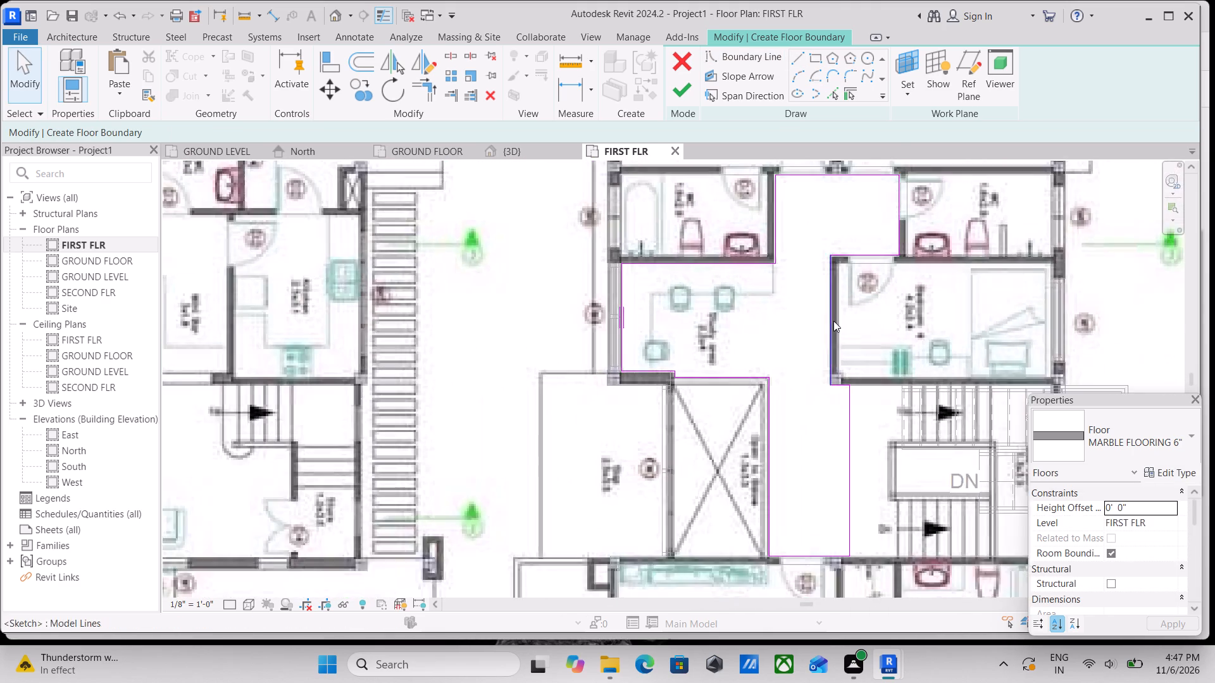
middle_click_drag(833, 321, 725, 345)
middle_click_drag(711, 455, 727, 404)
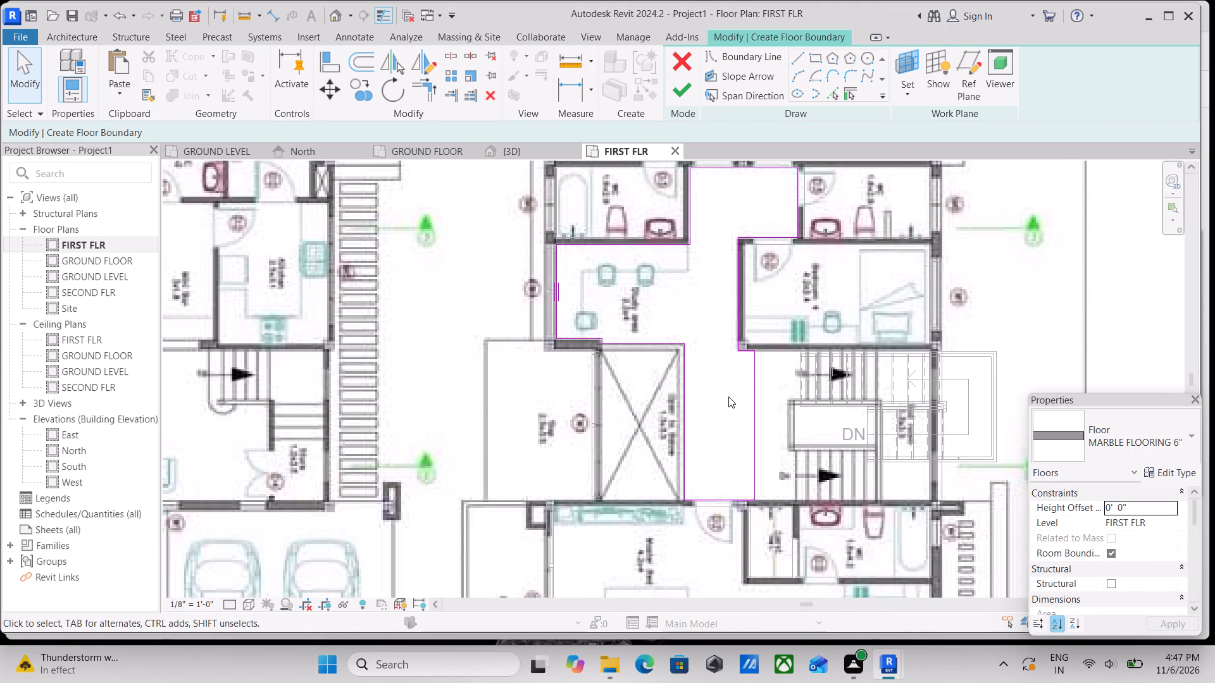
Shift the floor boundary line beside the staircase about 9" toward the stair flights.
left_click(751, 417)
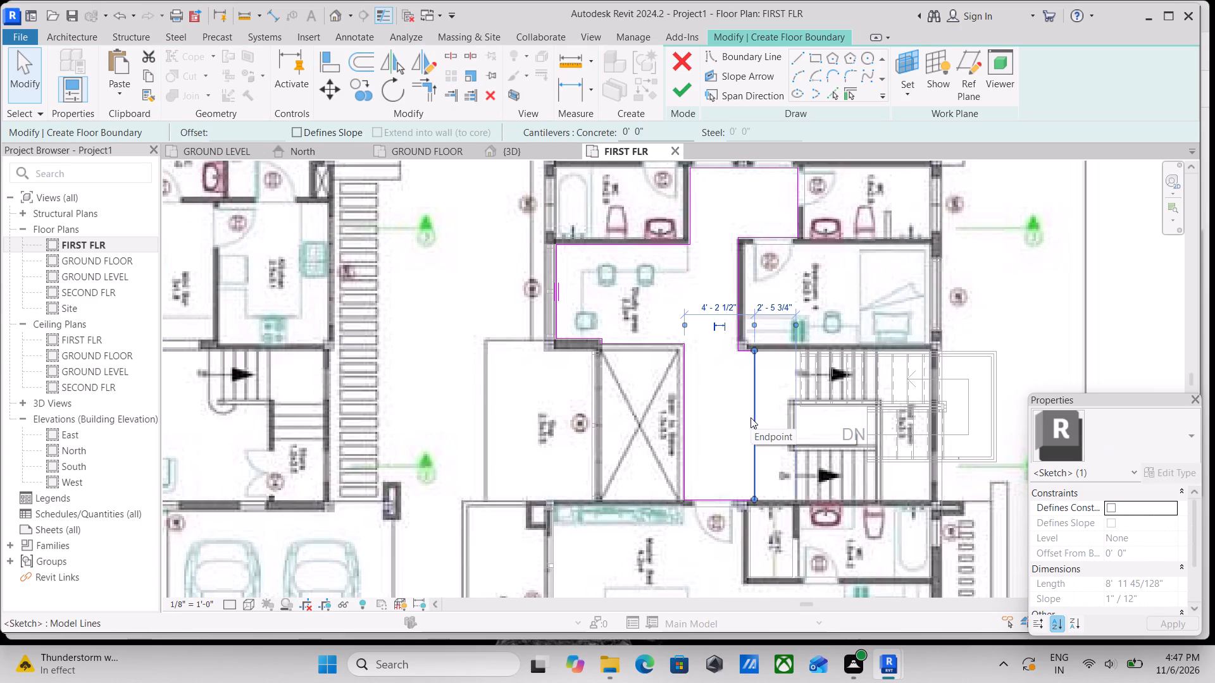
key("Right")
key("Right")
key("Right")
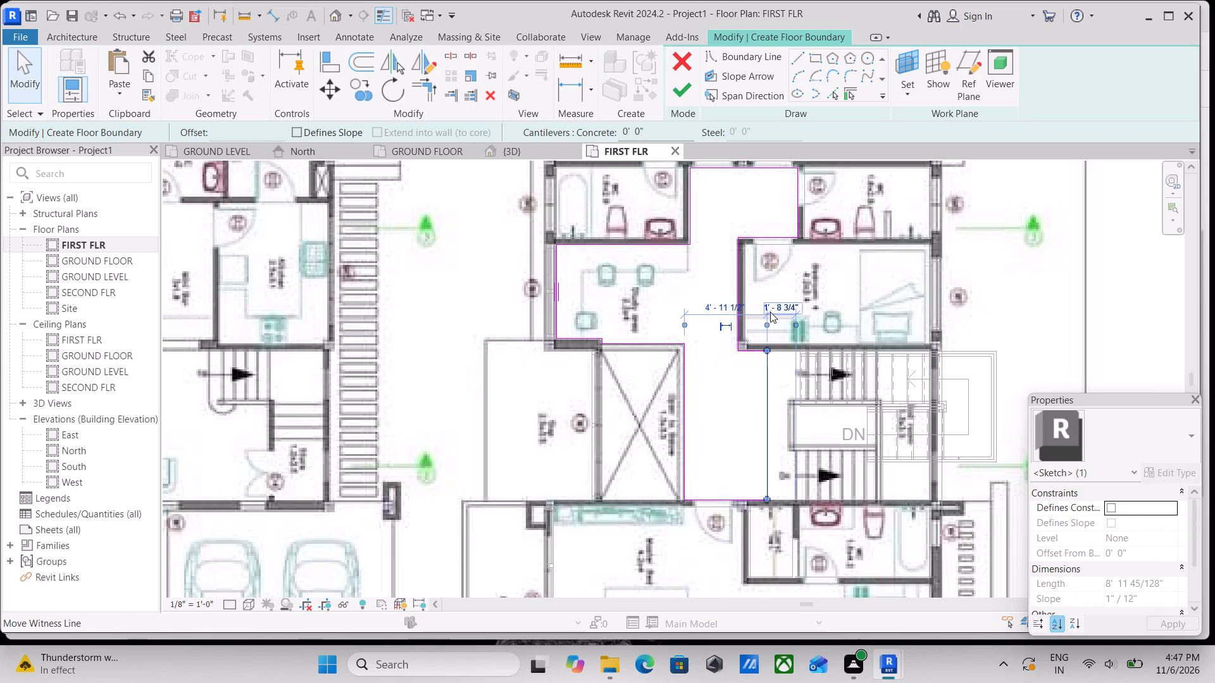
Finish the MARBLE FLOORING 6" floor sketch on the first floor without attaching the walls below to it.
scroll(660, 450, "down", 1)
middle_click_drag(662, 447, 701, 387)
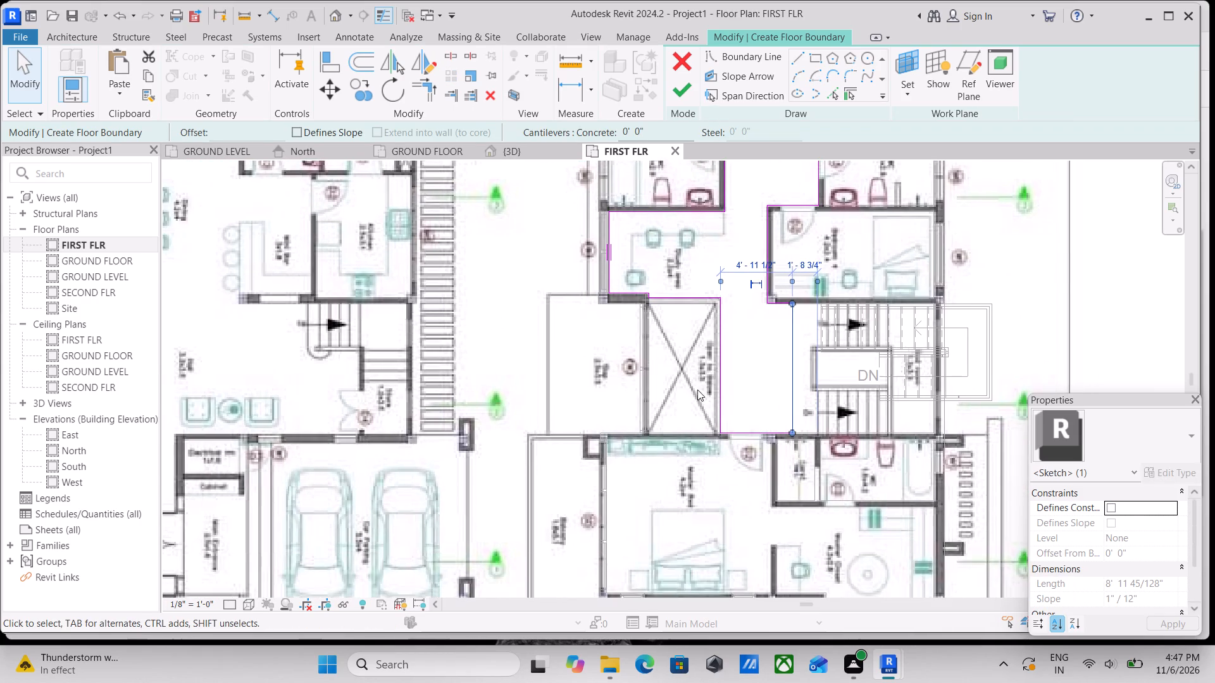
scroll(676, 401, "up", 2)
middle_click_drag(622, 411, 653, 353)
middle_click_drag(613, 477, 682, 358)
scroll(702, 471, "up", 2)
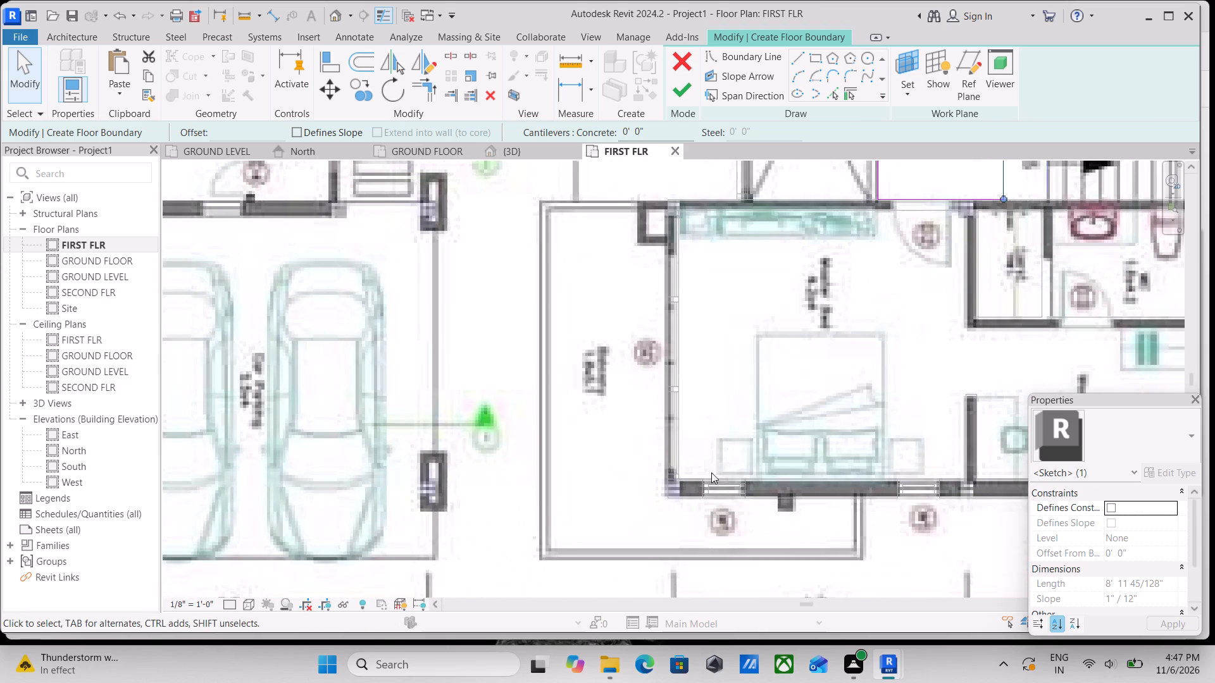
middle_click_drag(719, 467, 644, 464)
scroll(634, 465, "down", 3)
middle_click_drag(634, 465, 451, 513)
middle_click_drag(499, 407, 500, 494)
middle_click_drag(475, 406, 482, 447)
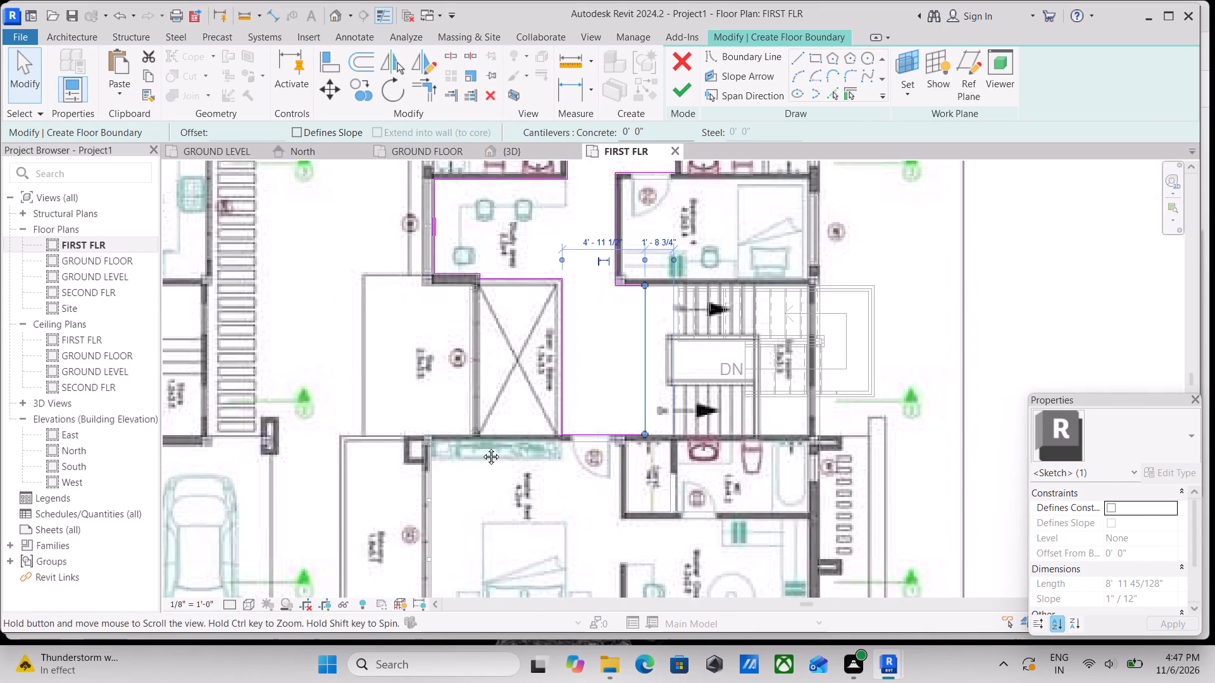
middle_click_drag(482, 447, 502, 501)
scroll(506, 420, "down", 3)
middle_click_drag(513, 458, 573, 402)
scroll(499, 458, "up", 4)
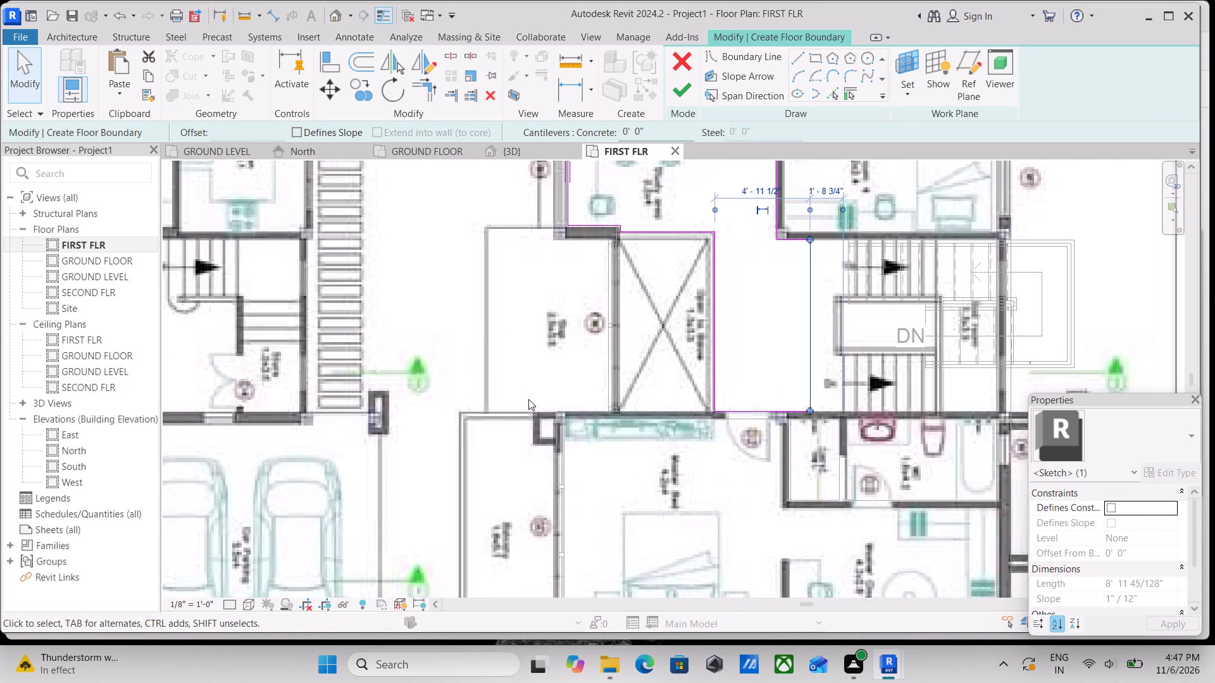
middle_click_drag(571, 355, 487, 527)
left_click(696, 94)
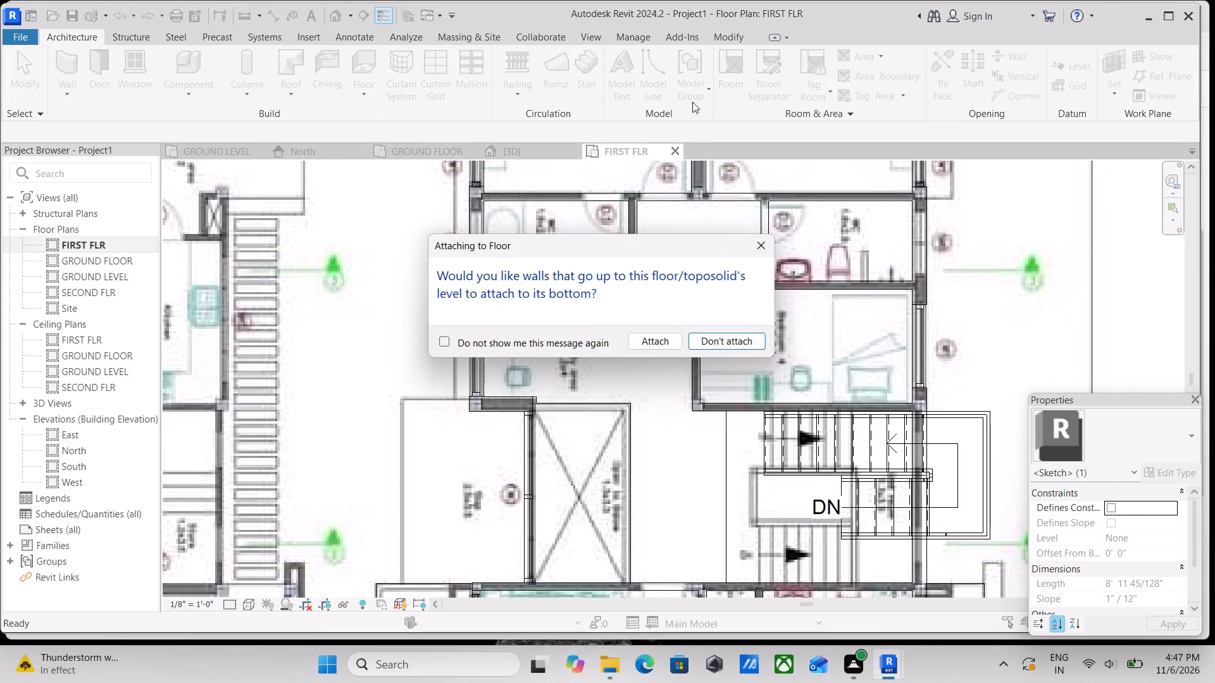
left_click(721, 341)
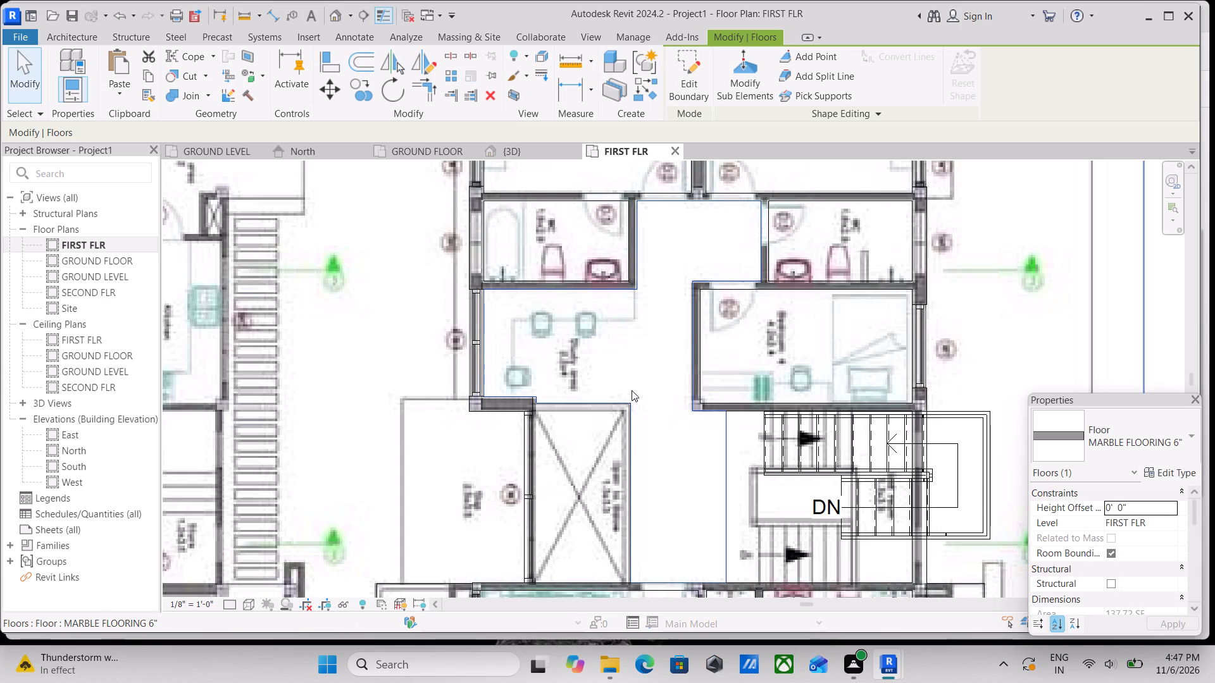
Examine the house in the 3D view from all sides and above, checking the new marble floor among the first-floor rooms.
scroll(623, 390, "down", 3)
left_click(507, 144)
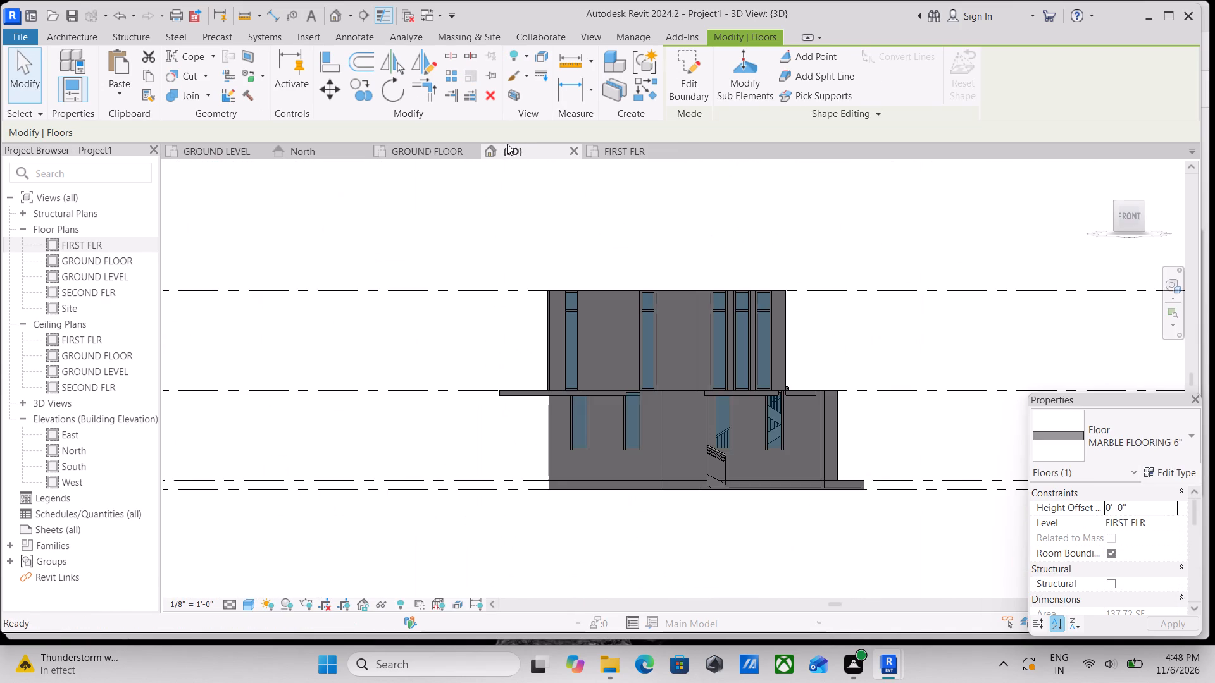
scroll(682, 440, "down", 2)
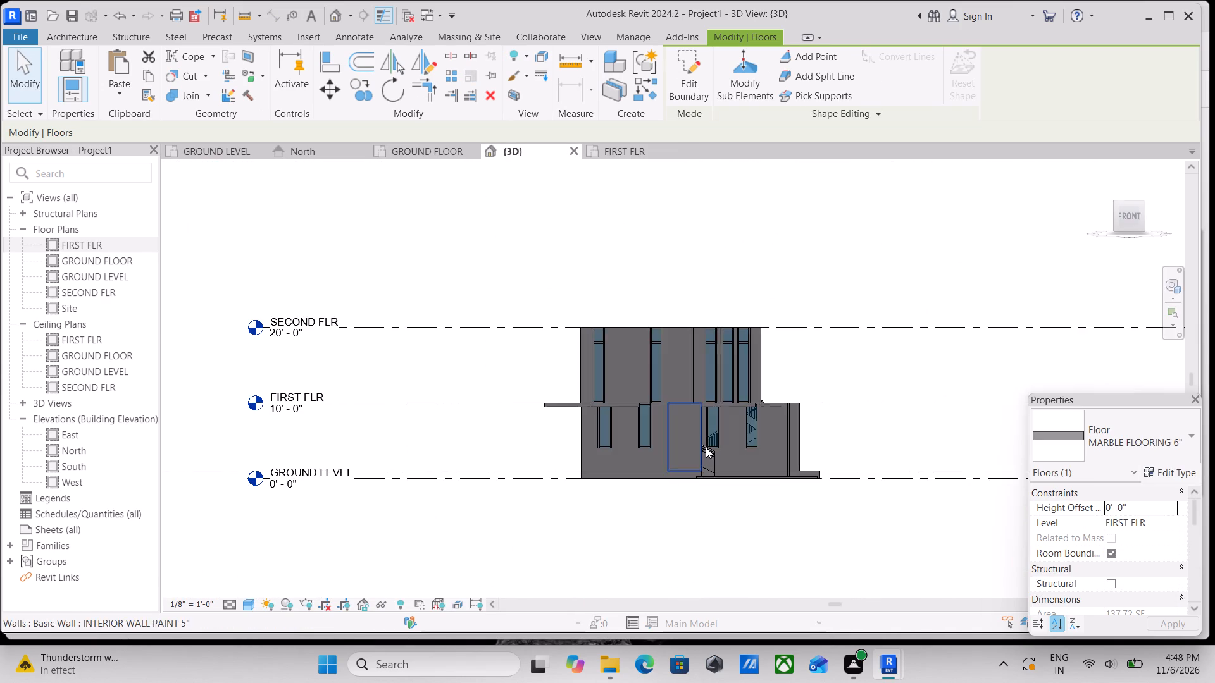
middle_click_drag(706, 447, 583, 572, "shift")
middle_click_drag(627, 496, 565, 507, "shift")
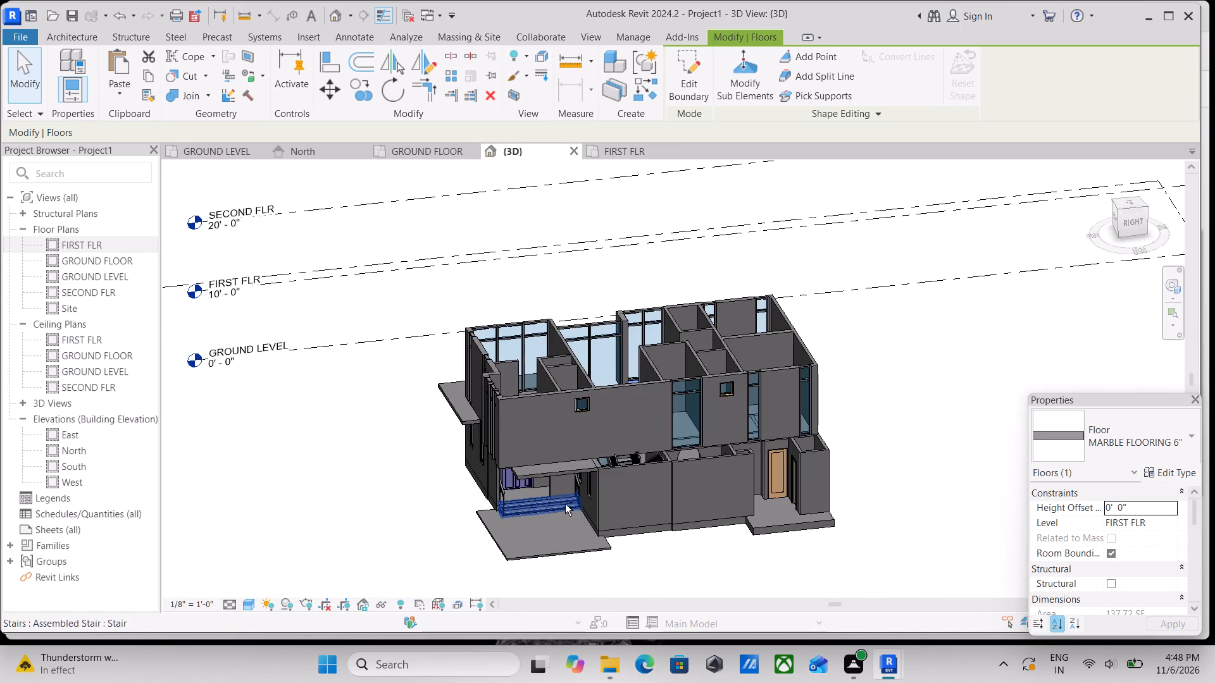
middle_click_drag(565, 504, 503, 474, "shift")
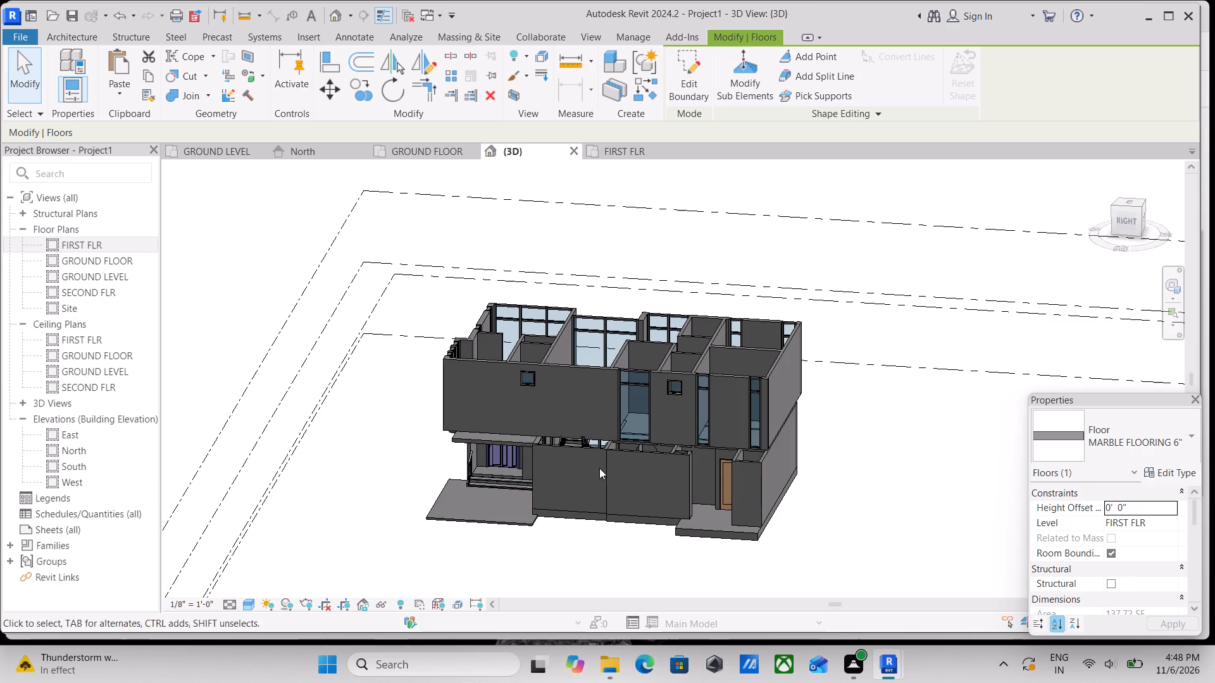
middle_click_drag(603, 466, 804, 485, "shift")
middle_click_drag(661, 519, 907, 477)
middle_click_drag(791, 494, 857, 498, "shift")
middle_click_drag(546, 443, 673, 484)
scroll(673, 484, "up", 2, "shift")
scroll(567, 484, "up", 1, "shift")
middle_click_drag(567, 484, 640, 539, "shift")
middle_click_drag(642, 527, 702, 532, "shift")
middle_click_drag(659, 522, 623, 579, "shift")
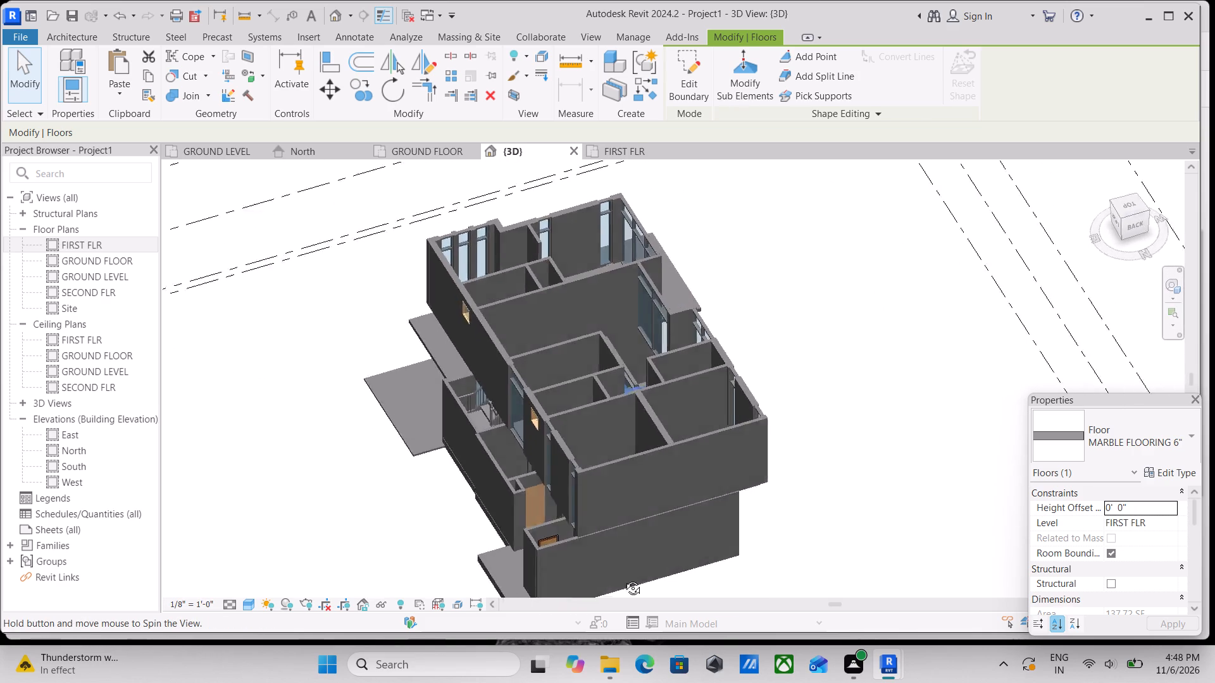
middle_click_drag(623, 579, 613, 594, "shift")
middle_click_drag(583, 500, 626, 476, "shift")
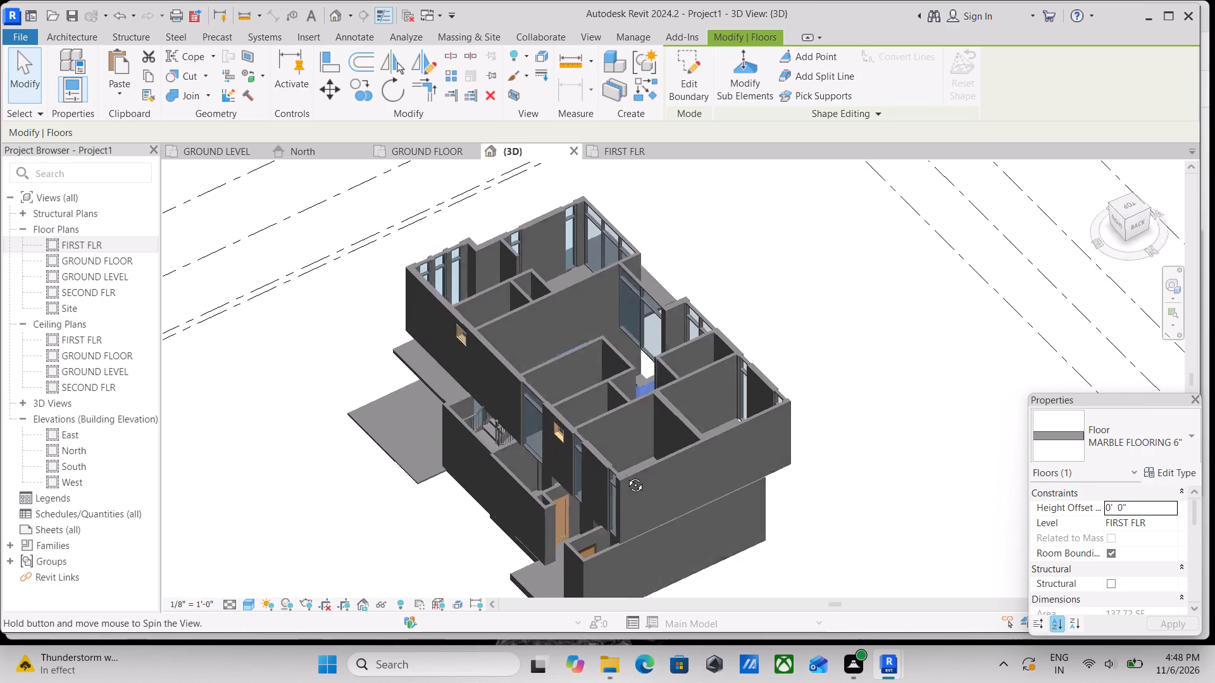
middle_click_drag(626, 476, 697, 400, "shift")
middle_click_drag(683, 456, 544, 419)
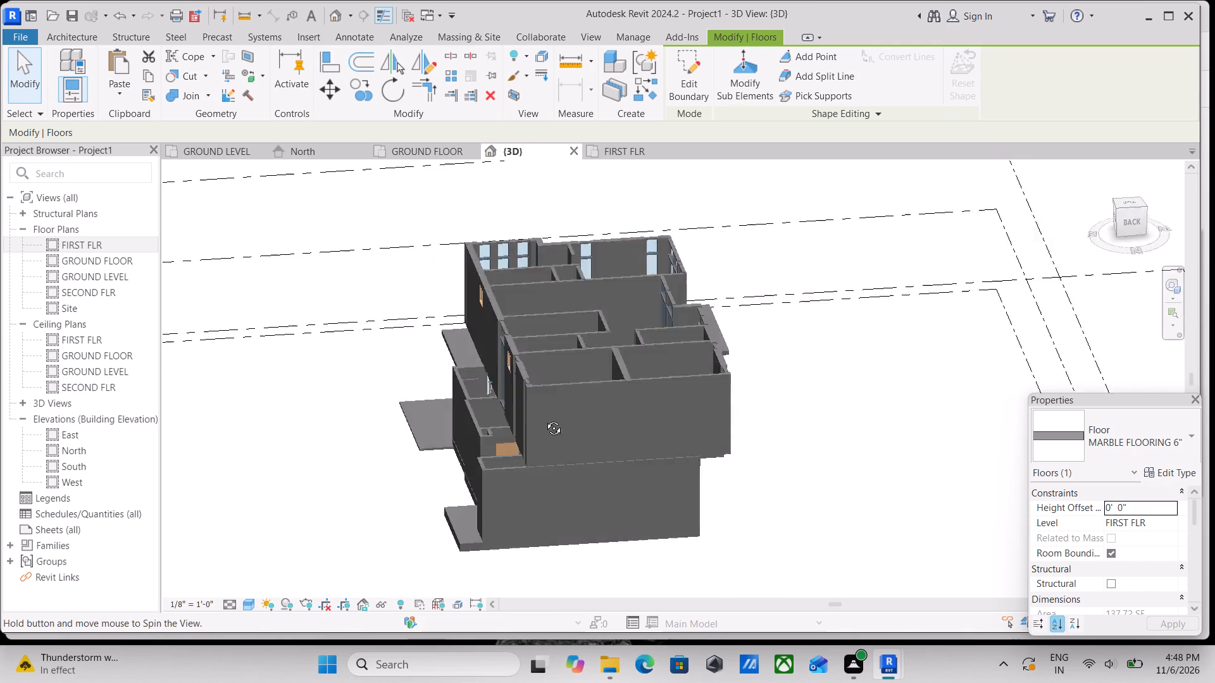
middle_click_drag(544, 419, 416, 397)
scroll(416, 397, "up", 1, "shift")
scroll(518, 421, "up", 2)
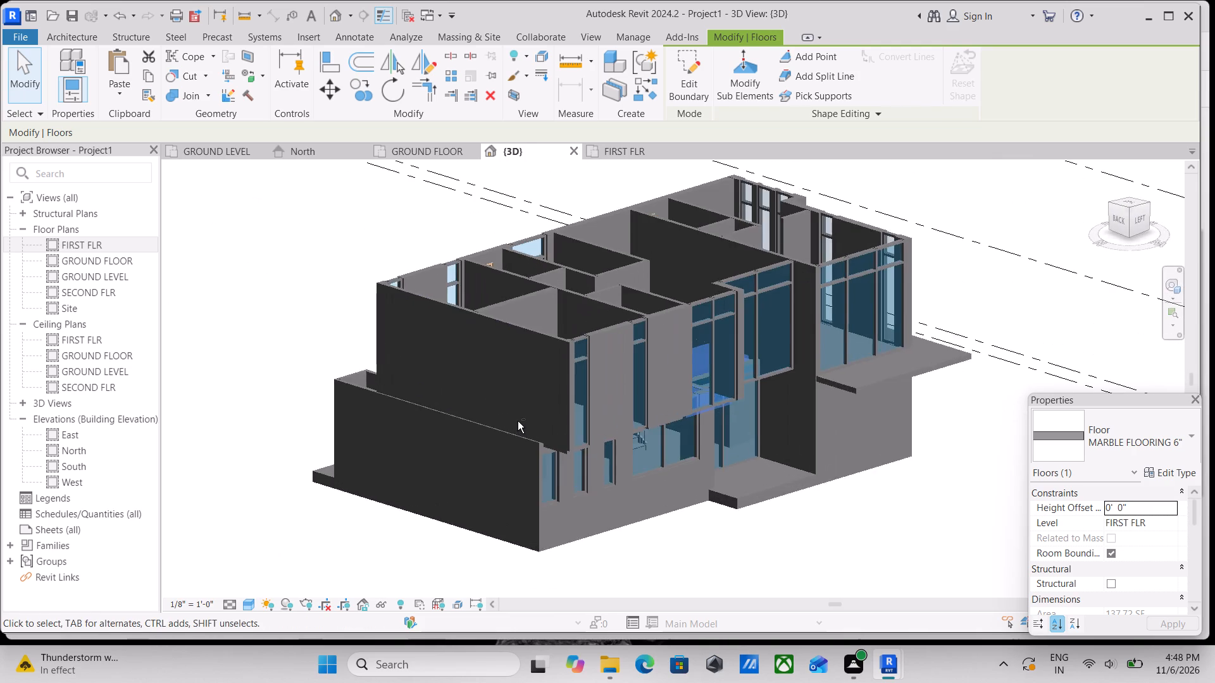
scroll(518, 421, "up", 1)
scroll(518, 421, "down", 2, "shift")
middle_click_drag(520, 424, 723, 427, "shift")
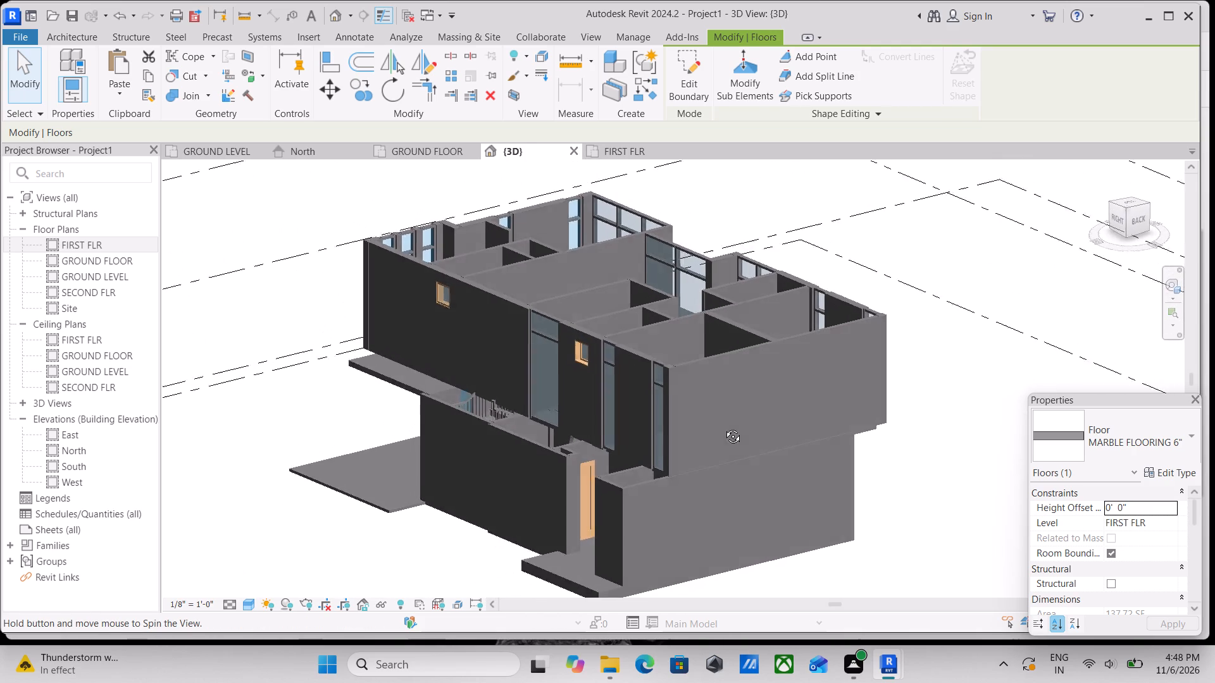
middle_click_drag(723, 427, 702, 427, "shift")
middle_click_drag(705, 439, 644, 400, "shift")
scroll(595, 426, "down", 1)
middle_click_drag(595, 426, 580, 474)
scroll(643, 429, "down", 2)
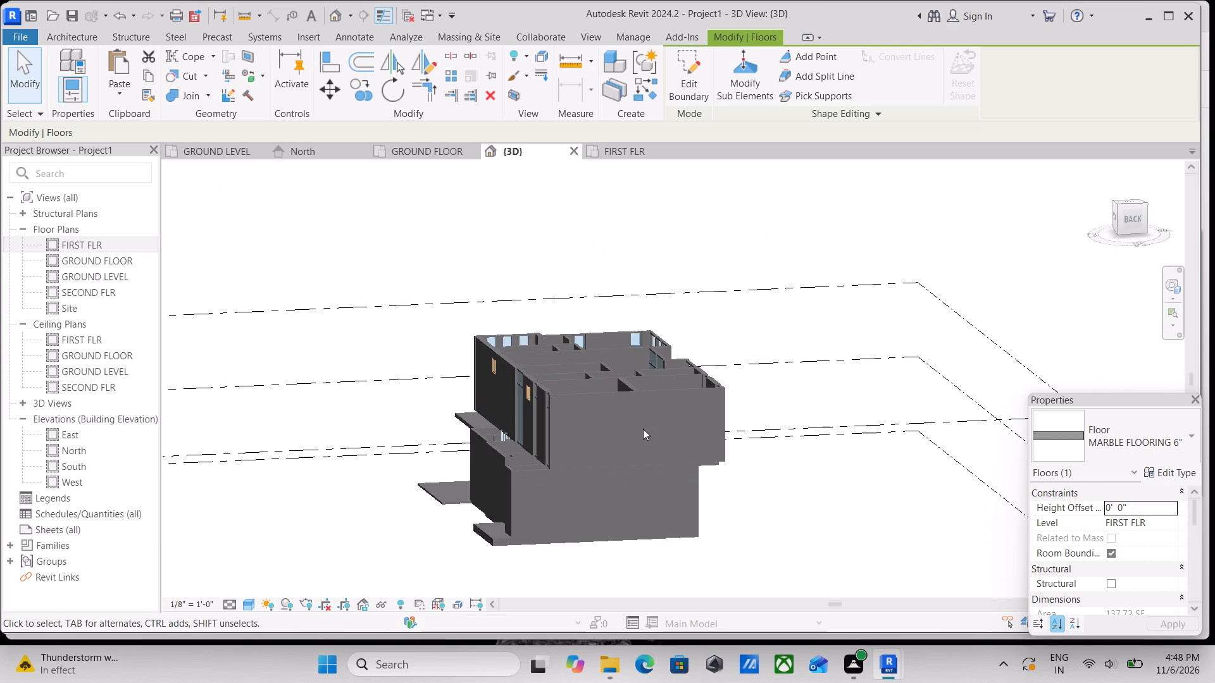
middle_click_drag(643, 429, 608, 395)
middle_click_drag(589, 429, 591, 424, "shift")
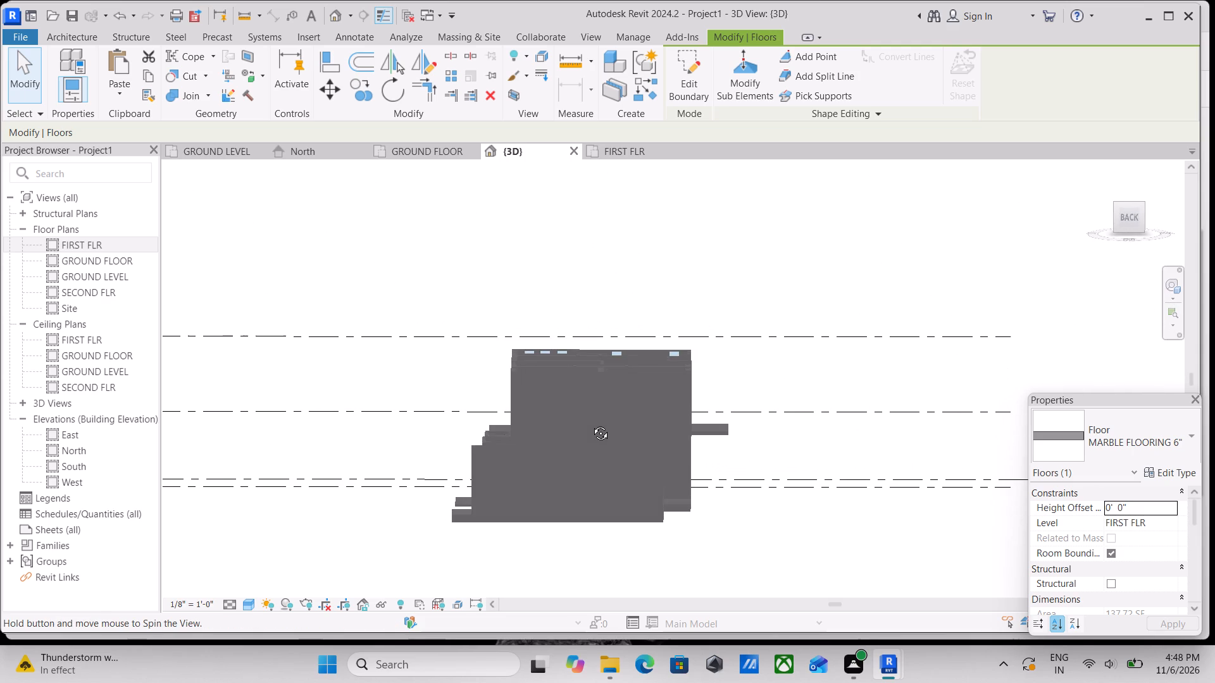
middle_click_drag(591, 424, 659, 577, "shift")
middle_click_drag(656, 528, 789, 572, "shift")
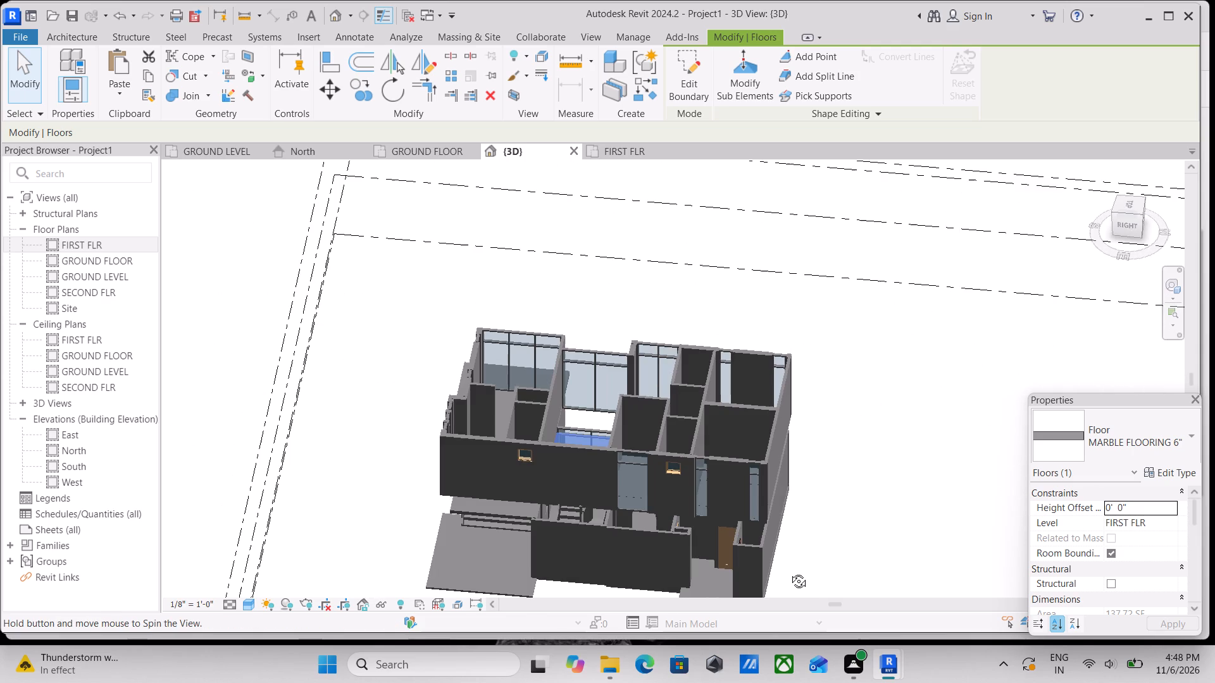
middle_click_drag(789, 572, 690, 479, "shift")
scroll(789, 572, "up", 1, "shift")
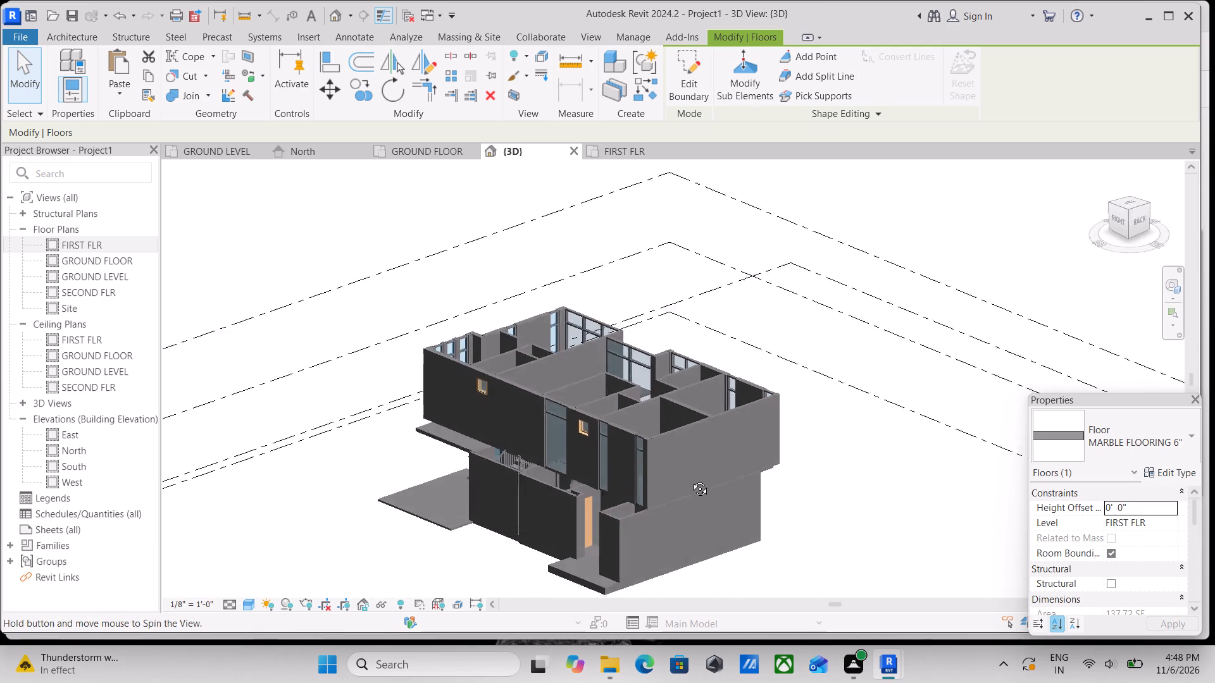
middle_click_drag(690, 479, 561, 469, "shift")
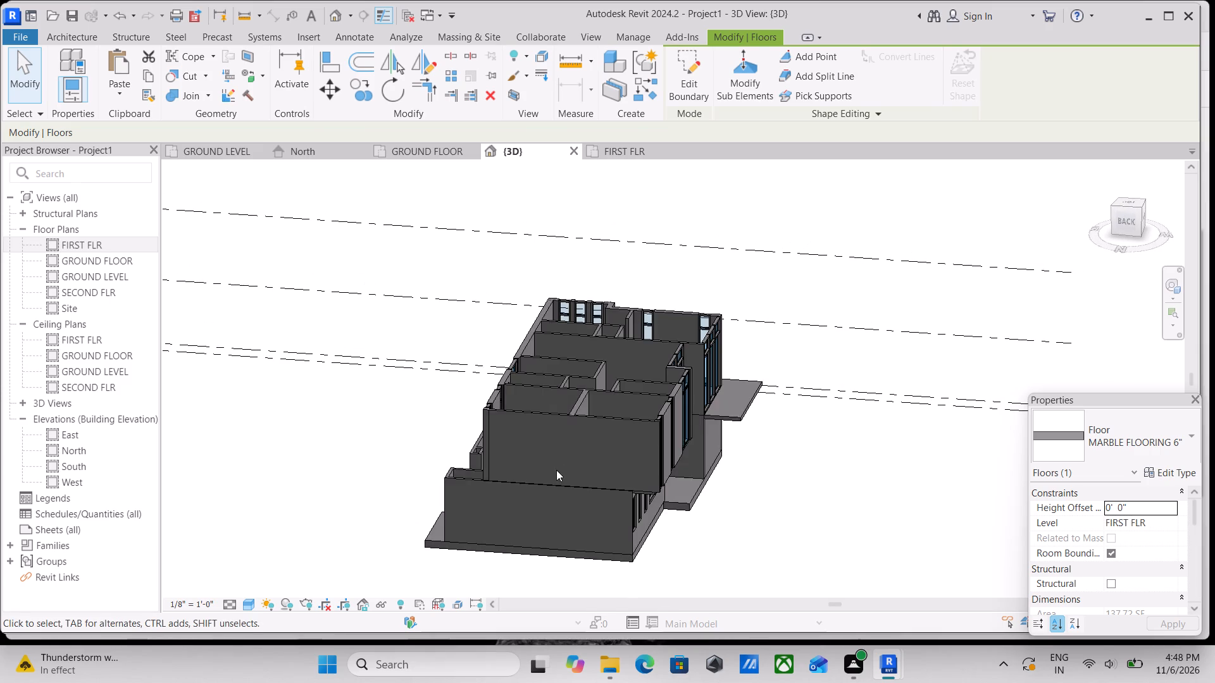
middle_click_drag(563, 465, 599, 466, "shift")
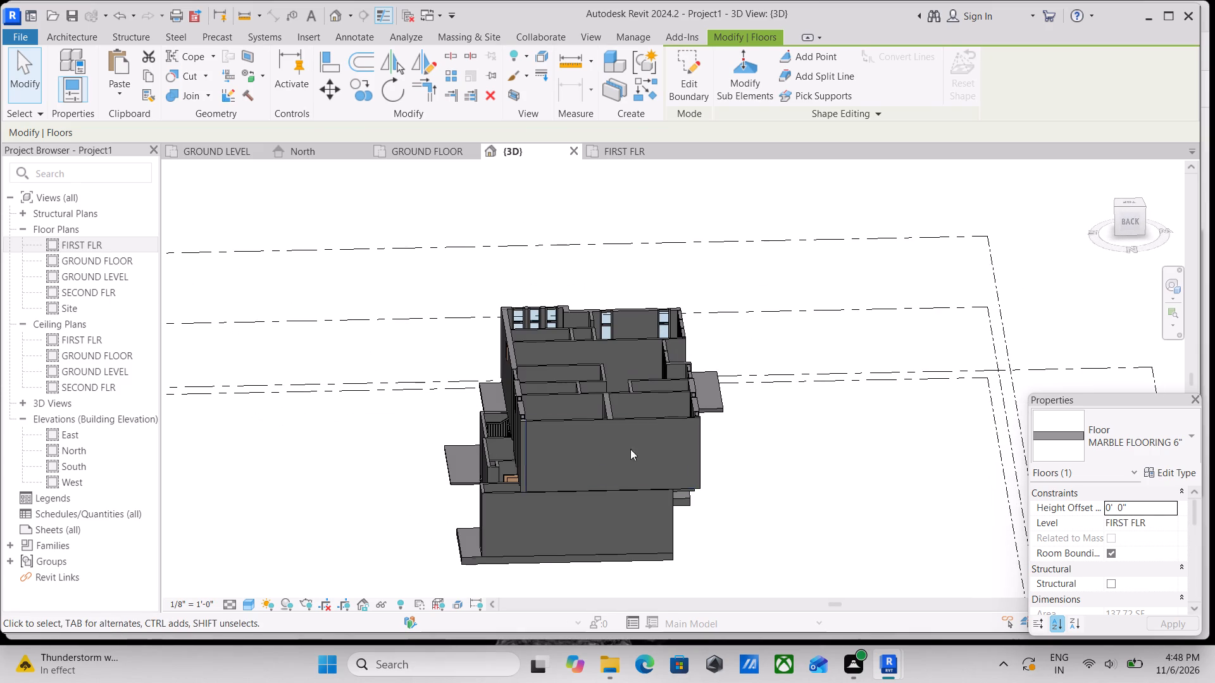
From the back view, select all the upper-storey elements between the FIRST FLR and SECOND FLR levels.
left_click(1127, 228)
scroll(886, 511, "down", 3)
scroll(654, 449, "down", 3)
left_click_drag(509, 293, 509, 298)
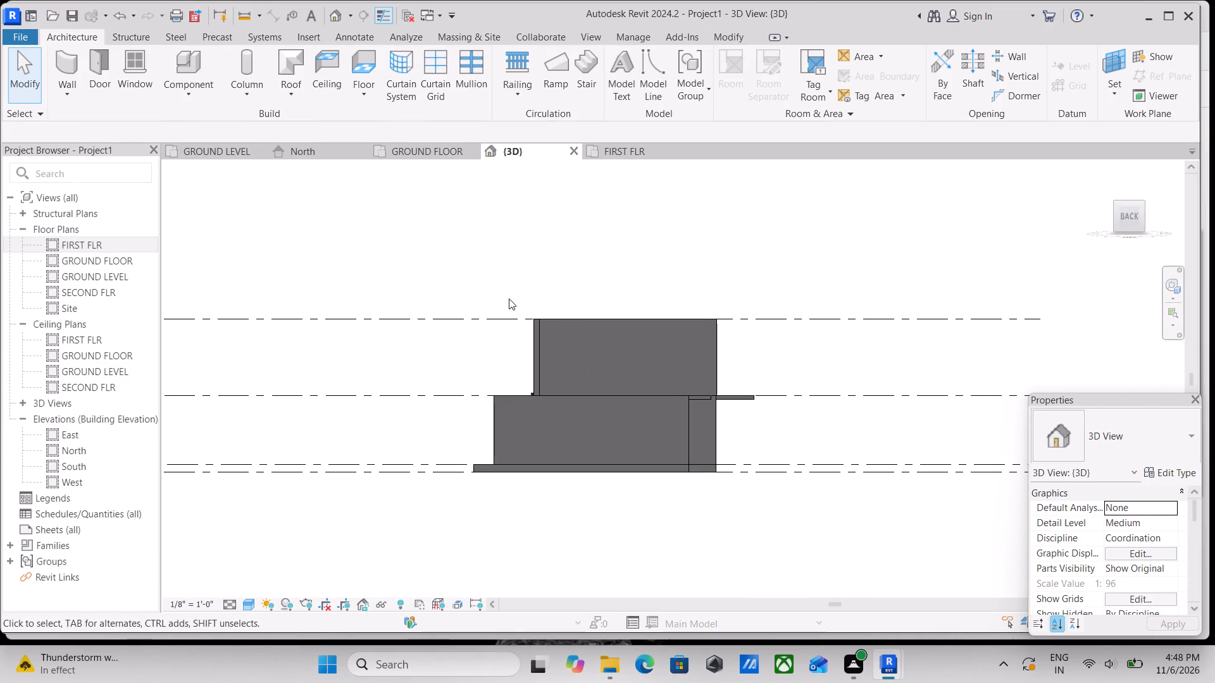
left_click_drag(509, 298, 754, 409)
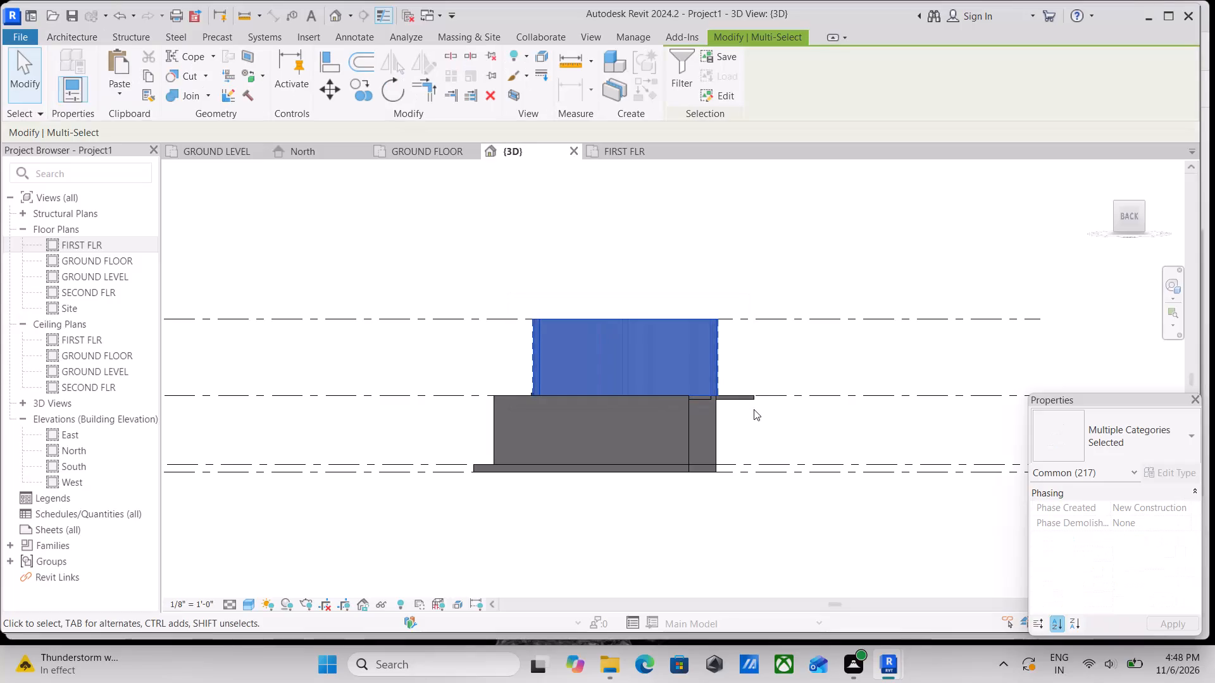
Examine the selected upper-storey elements in 3D from the corner, the back and above.
scroll(754, 409, "down", 2)
middle_click_drag(740, 421, 832, 589, "shift")
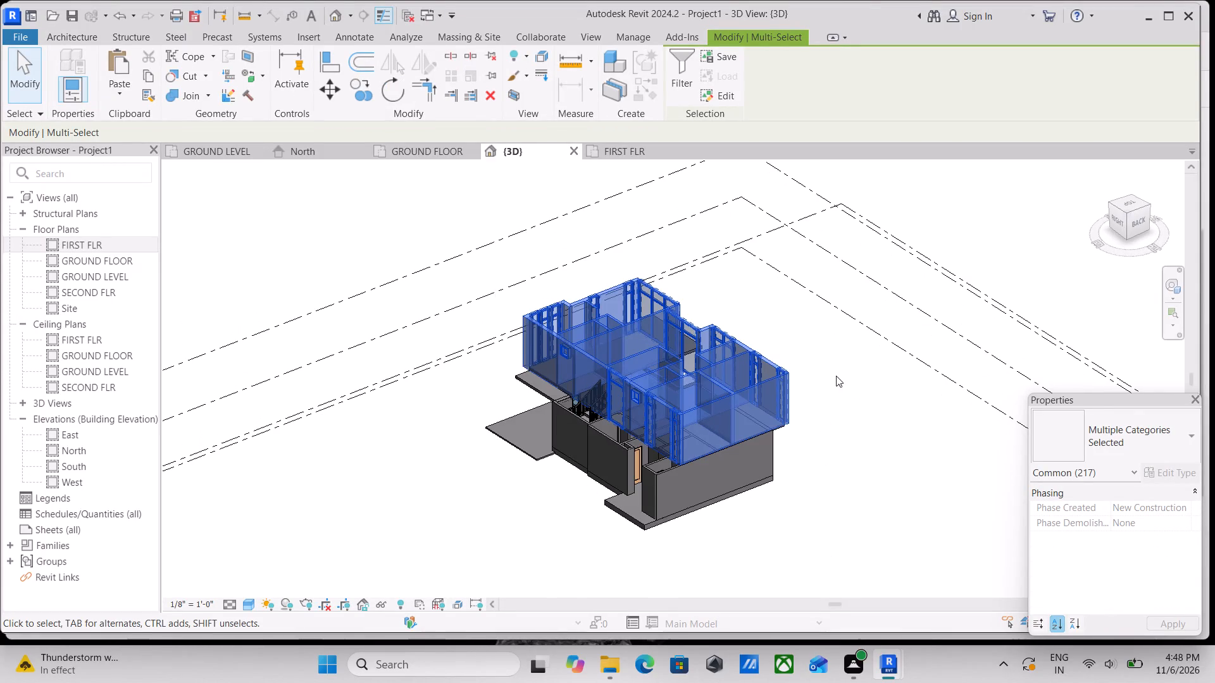
scroll(832, 379, "up", 3)
middle_click_drag(831, 379, 831, 430)
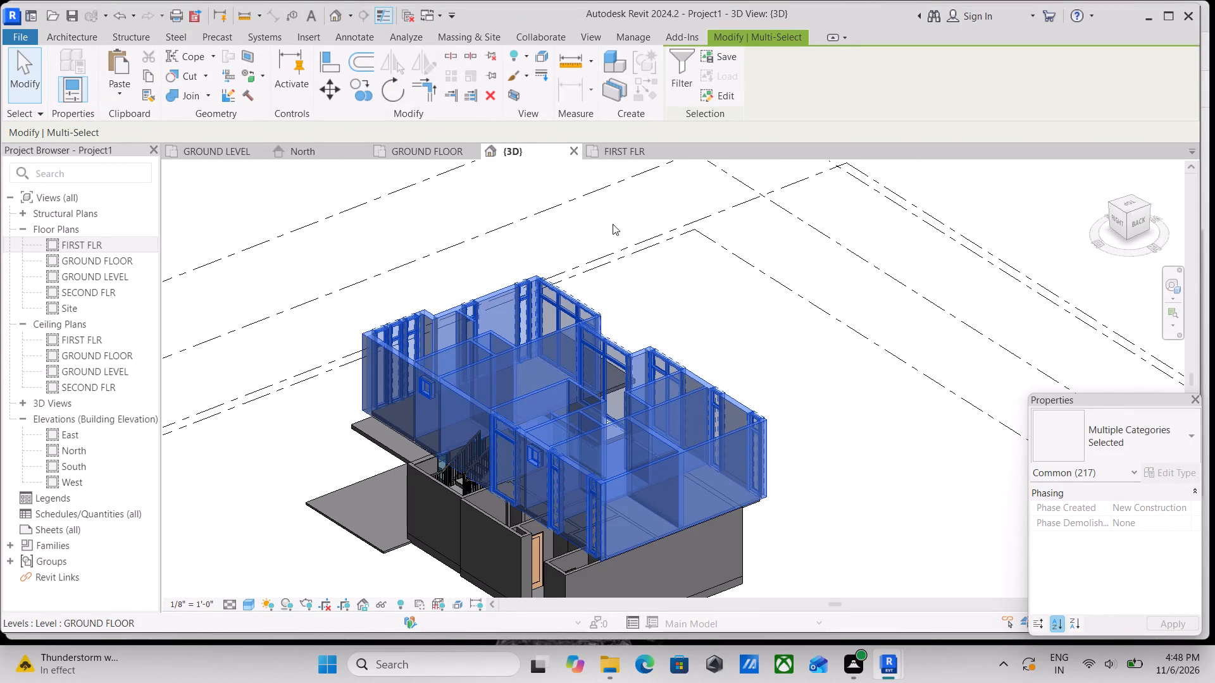
key("g")
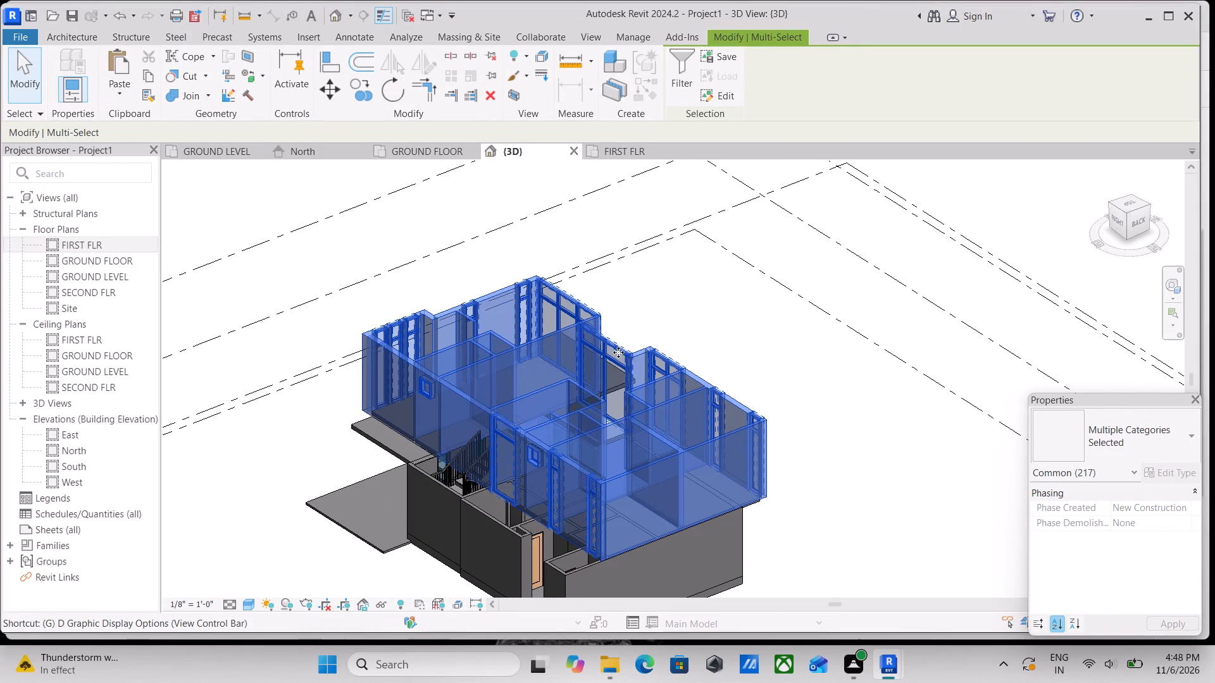
scroll(577, 514, "down", 1)
scroll(792, 450, "down", 1)
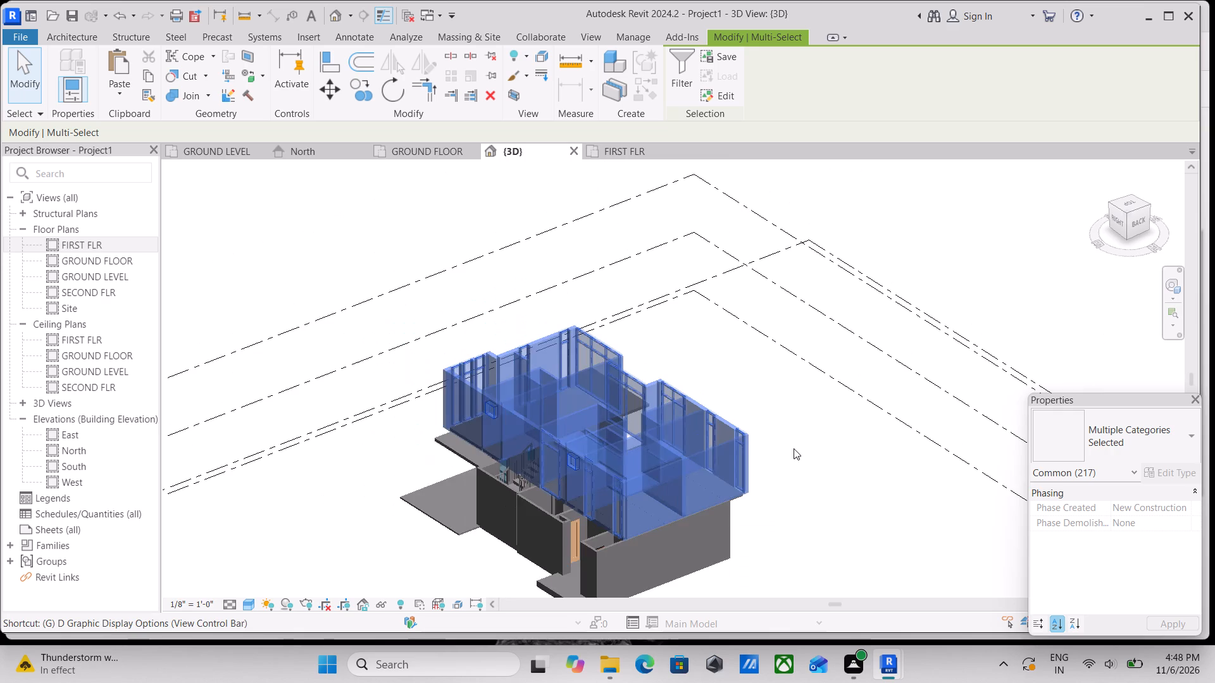
middle_click_drag(834, 480, 777, 391, "shift")
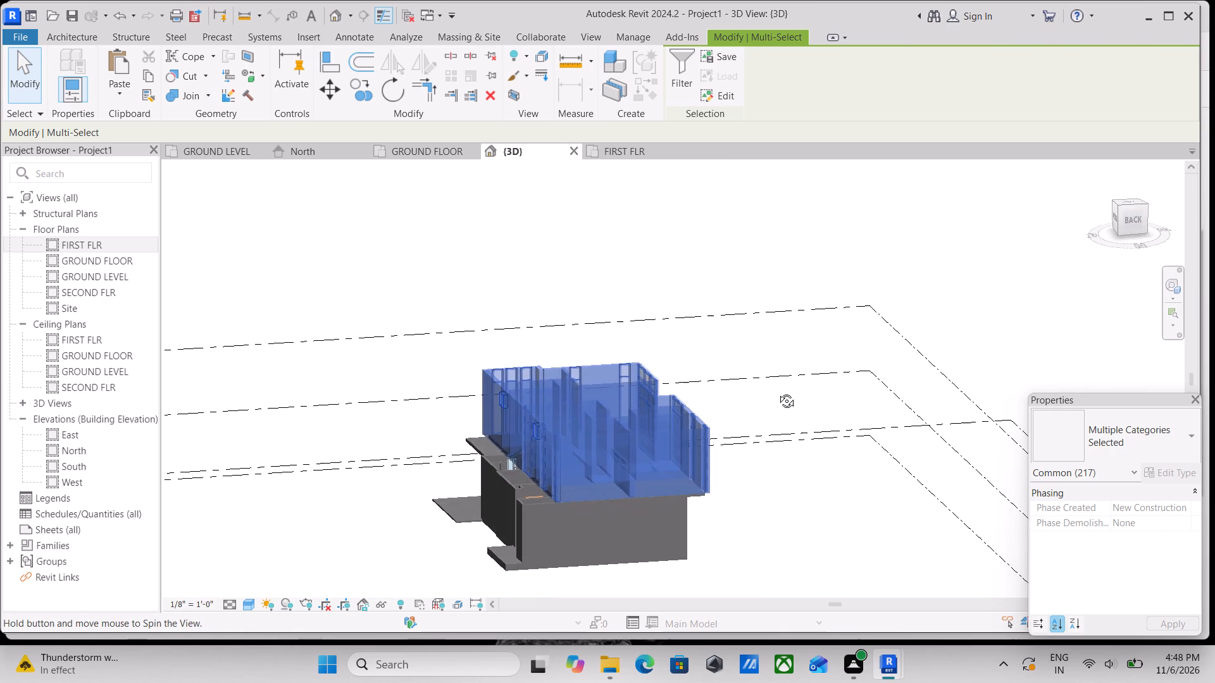
middle_click_drag(777, 391, 768, 368, "shift")
middle_click_drag(728, 464, 702, 654, "shift")
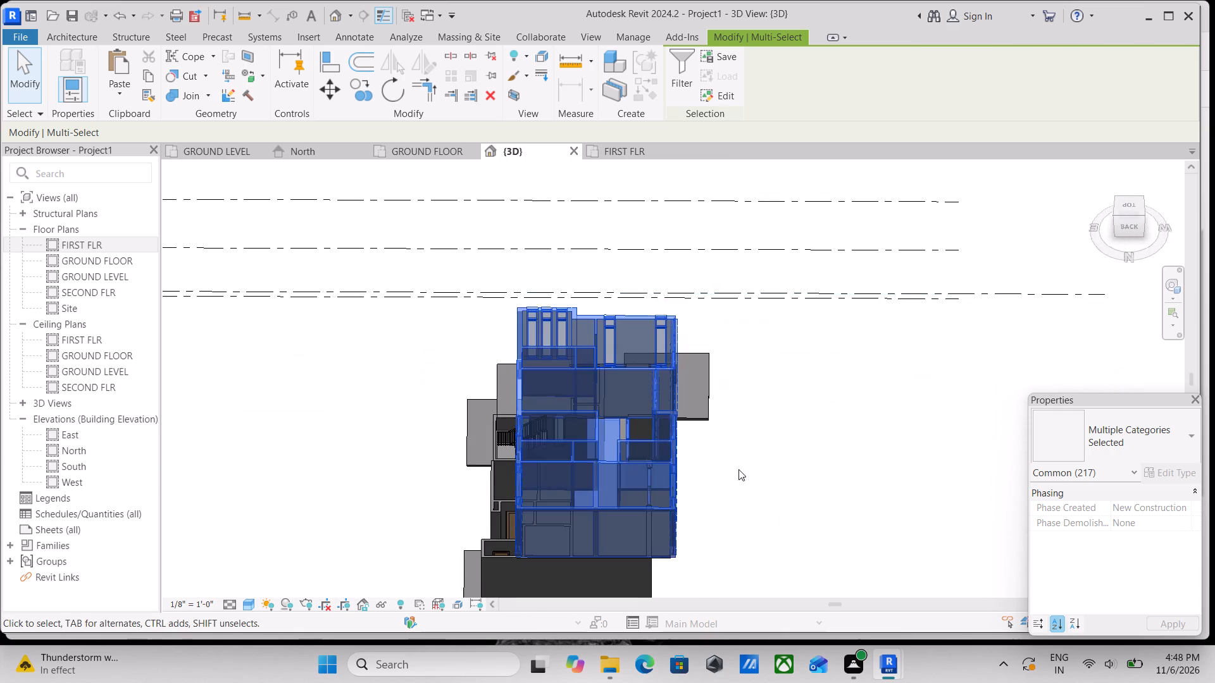
middle_click_drag(740, 441, 738, 628, "shift")
middle_click_drag(760, 461, 783, 610, "shift")
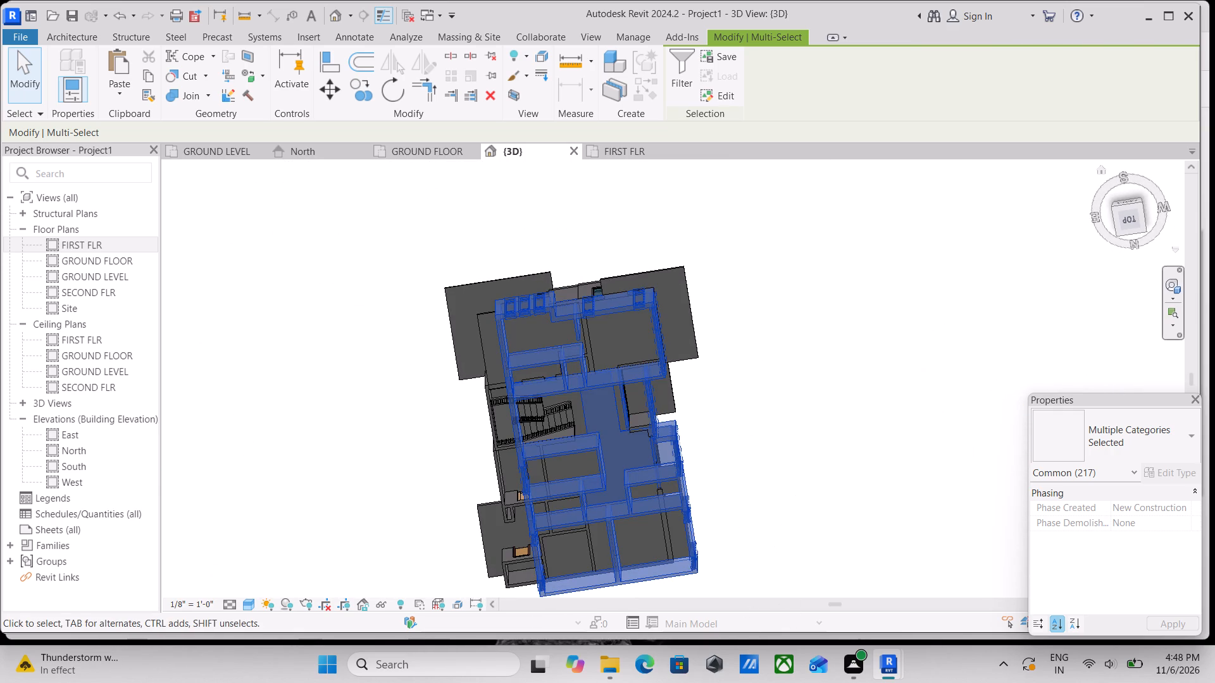
Show the 3D view straight from the top in the Hidden Line visual style, keeping the upper-storey elements selected.
left_click(1137, 221)
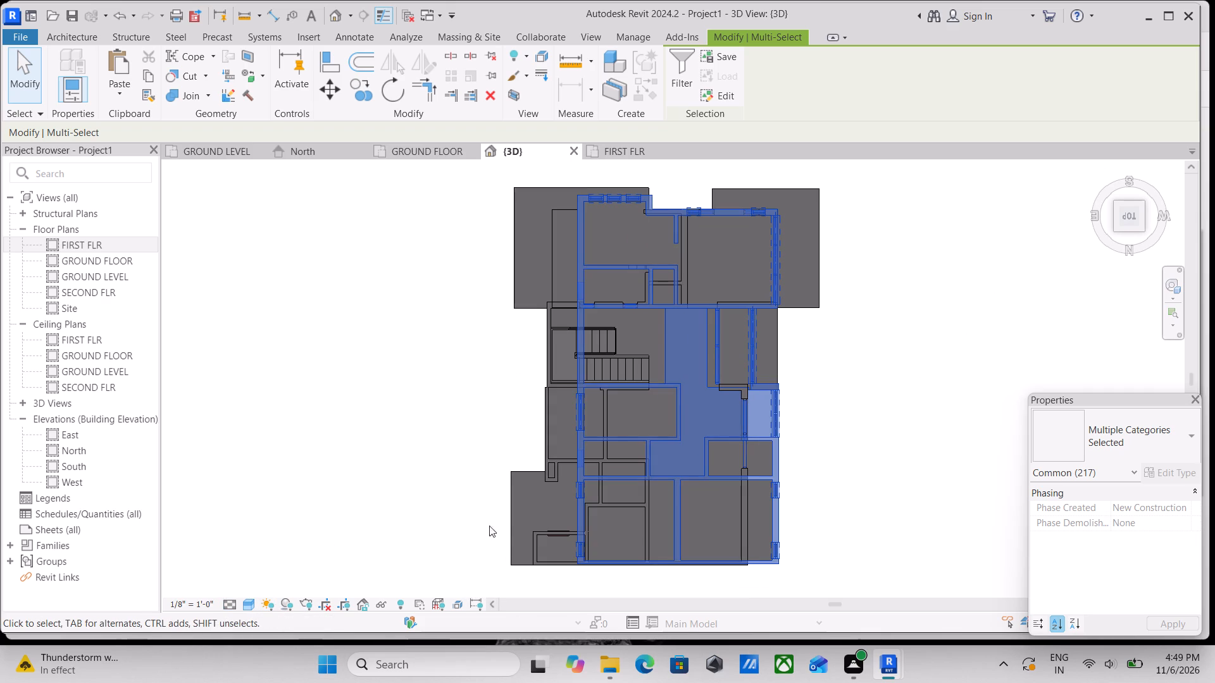
left_click(249, 605)
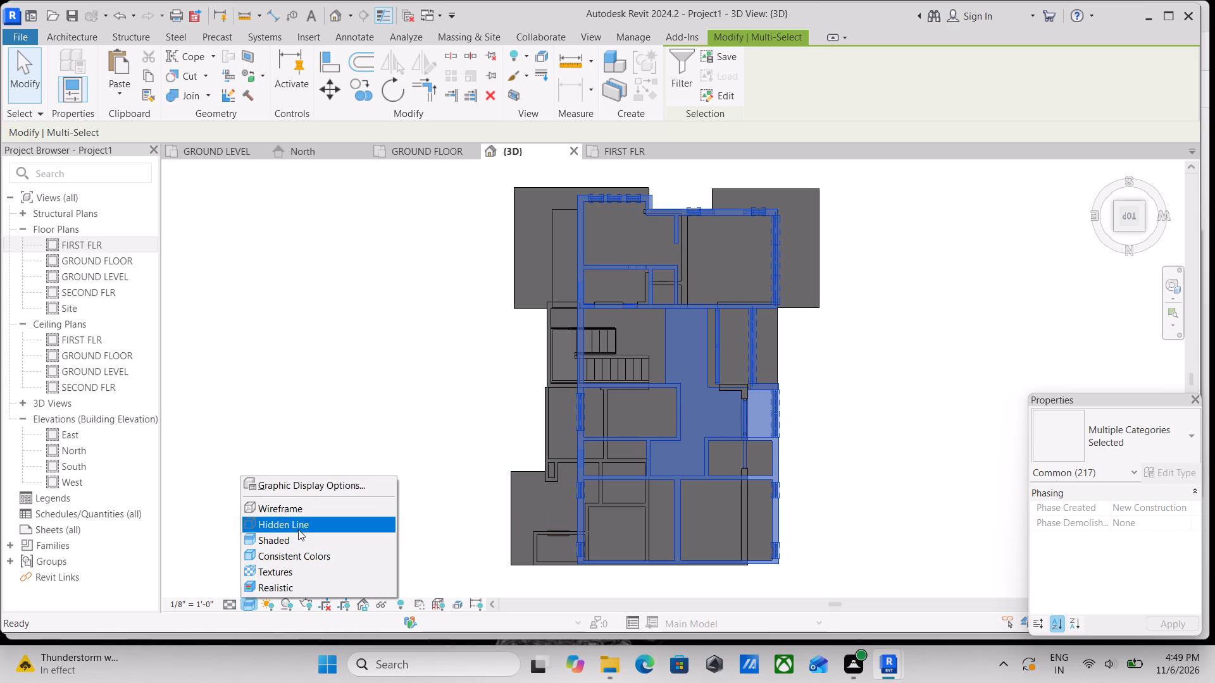
left_click(299, 526)
middle_click_drag(375, 476, 349, 524)
scroll(440, 464, "down", 1)
middle_click_drag(440, 464, 445, 456)
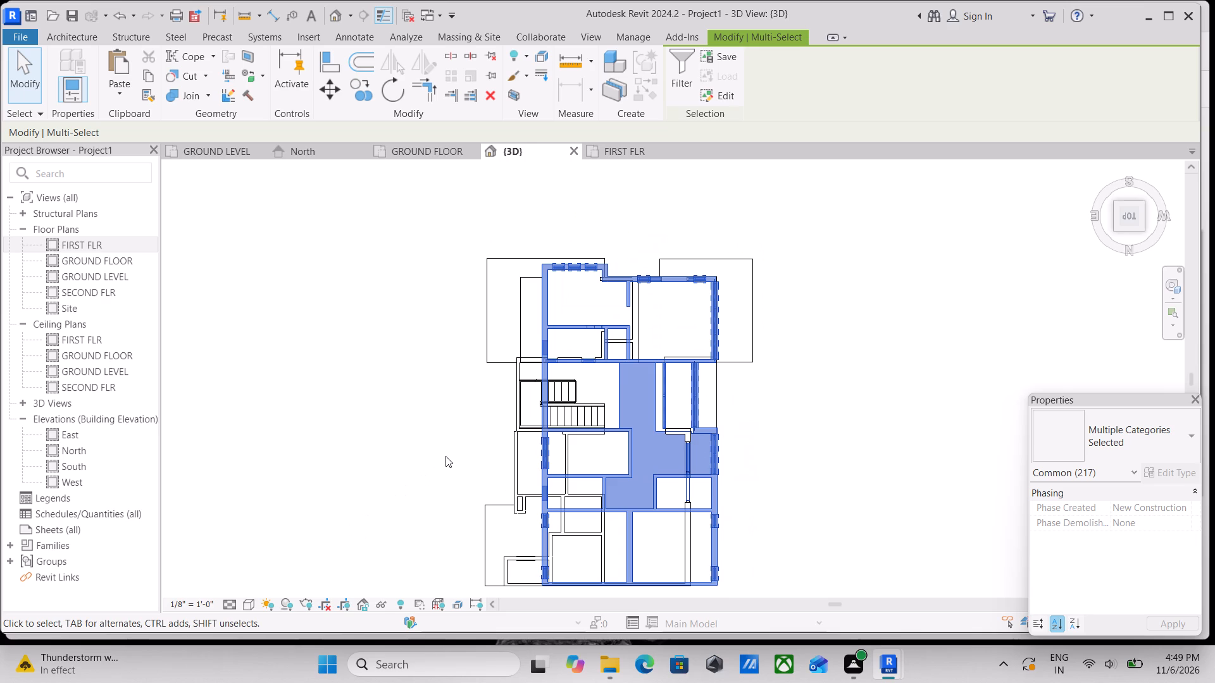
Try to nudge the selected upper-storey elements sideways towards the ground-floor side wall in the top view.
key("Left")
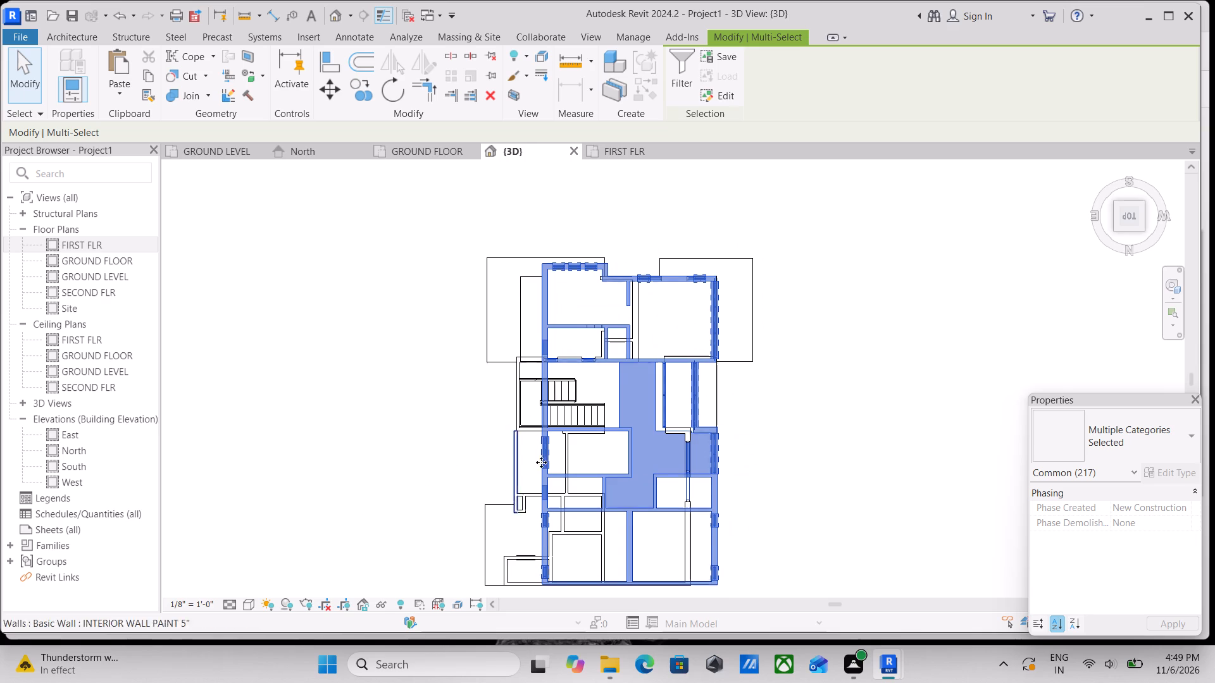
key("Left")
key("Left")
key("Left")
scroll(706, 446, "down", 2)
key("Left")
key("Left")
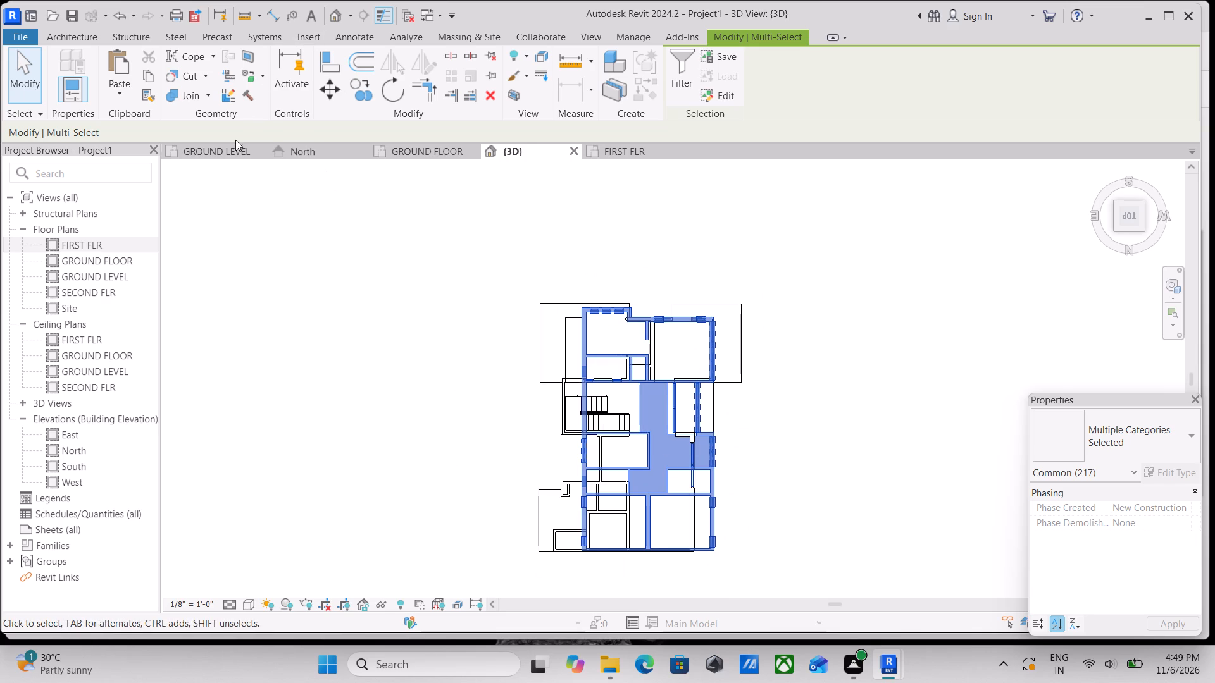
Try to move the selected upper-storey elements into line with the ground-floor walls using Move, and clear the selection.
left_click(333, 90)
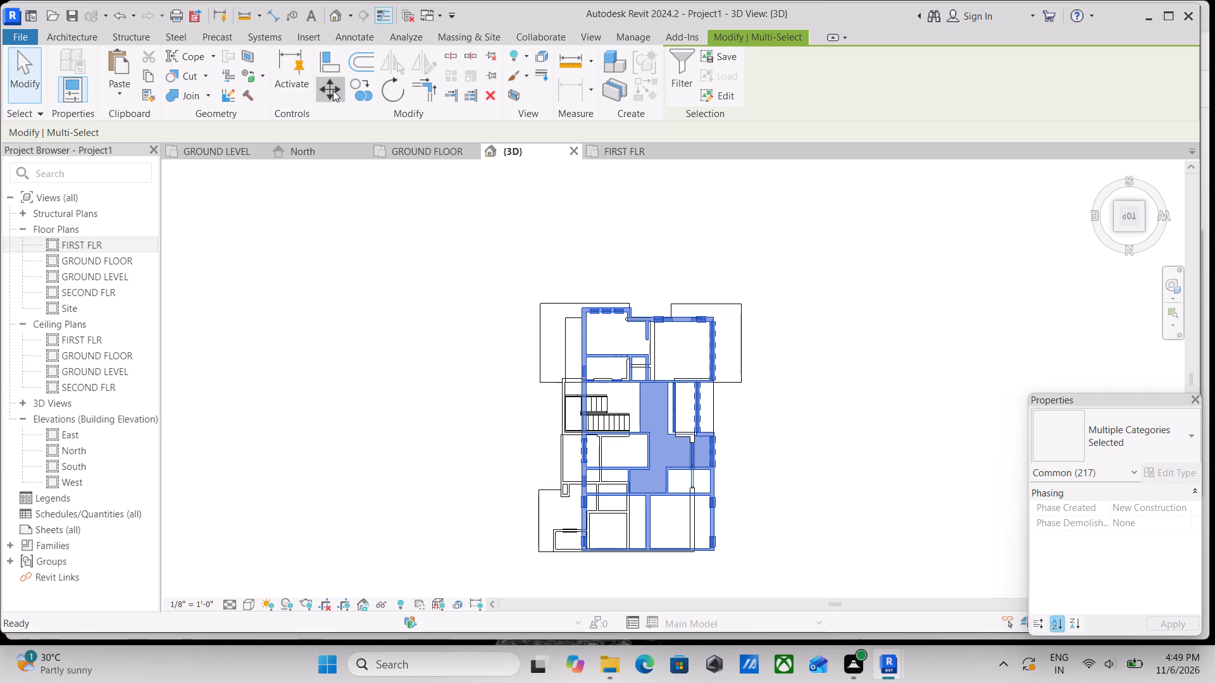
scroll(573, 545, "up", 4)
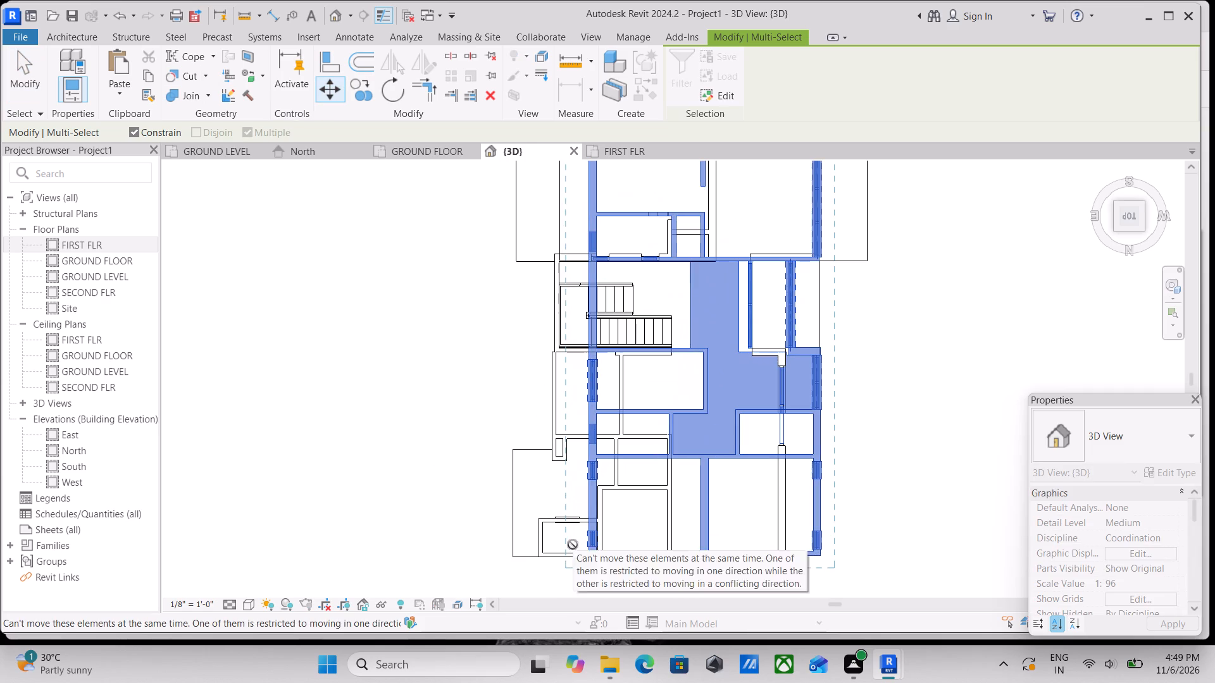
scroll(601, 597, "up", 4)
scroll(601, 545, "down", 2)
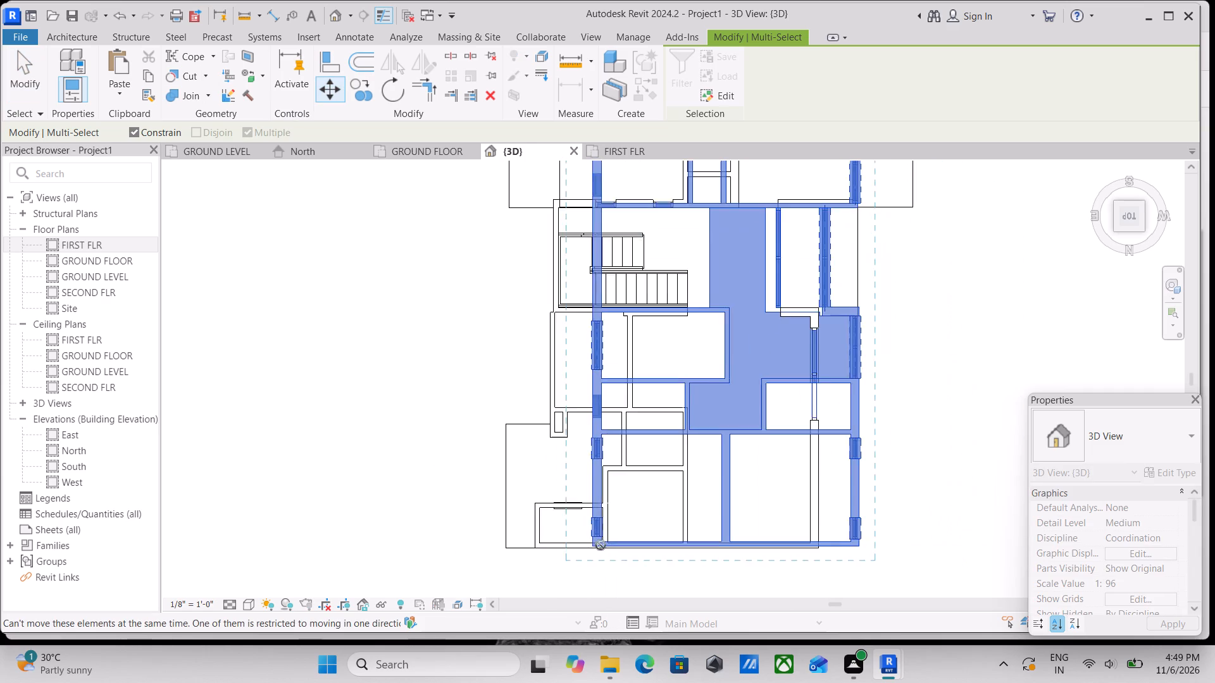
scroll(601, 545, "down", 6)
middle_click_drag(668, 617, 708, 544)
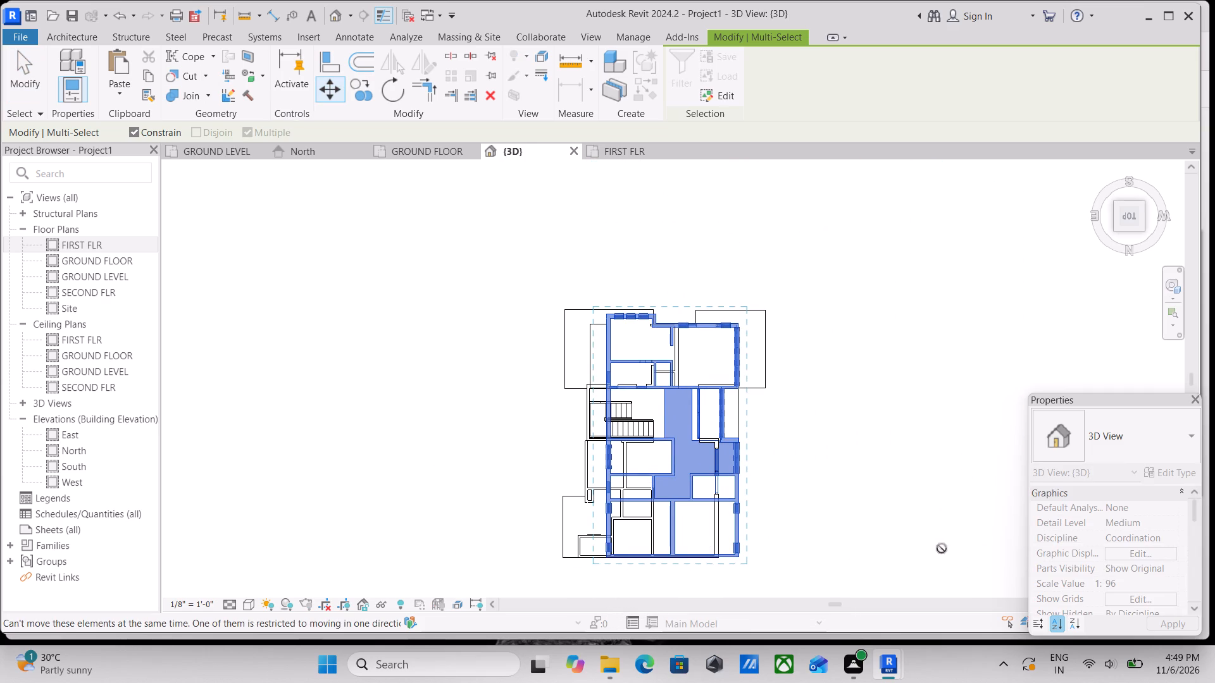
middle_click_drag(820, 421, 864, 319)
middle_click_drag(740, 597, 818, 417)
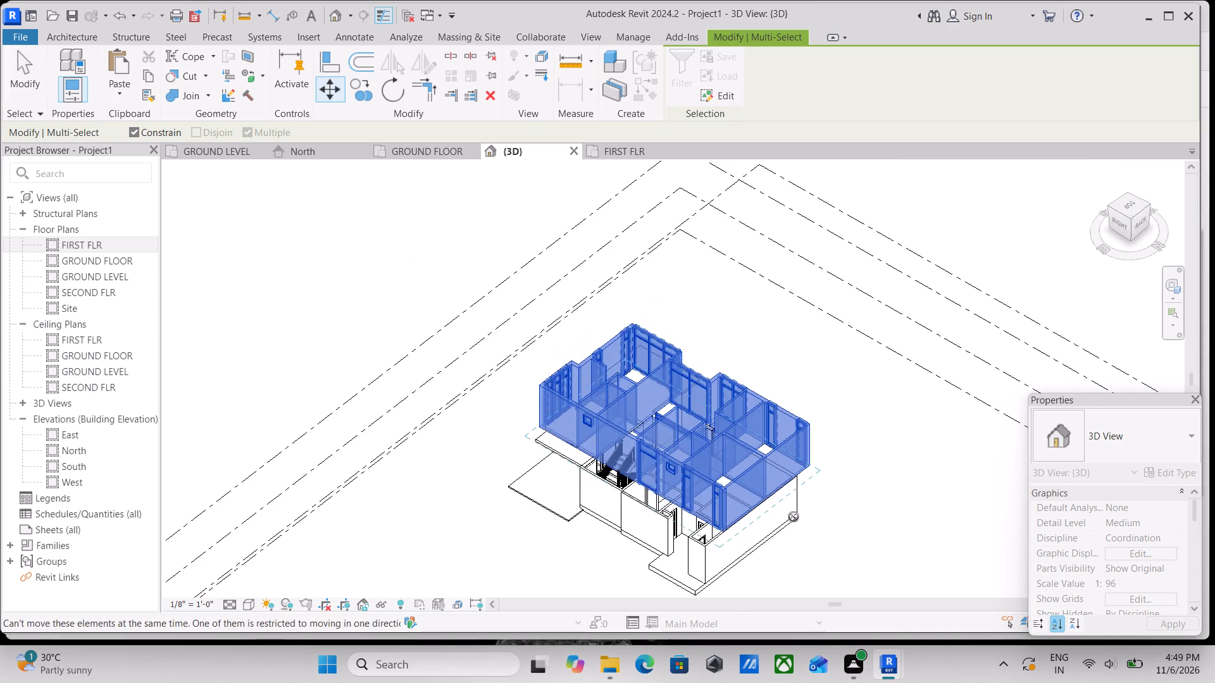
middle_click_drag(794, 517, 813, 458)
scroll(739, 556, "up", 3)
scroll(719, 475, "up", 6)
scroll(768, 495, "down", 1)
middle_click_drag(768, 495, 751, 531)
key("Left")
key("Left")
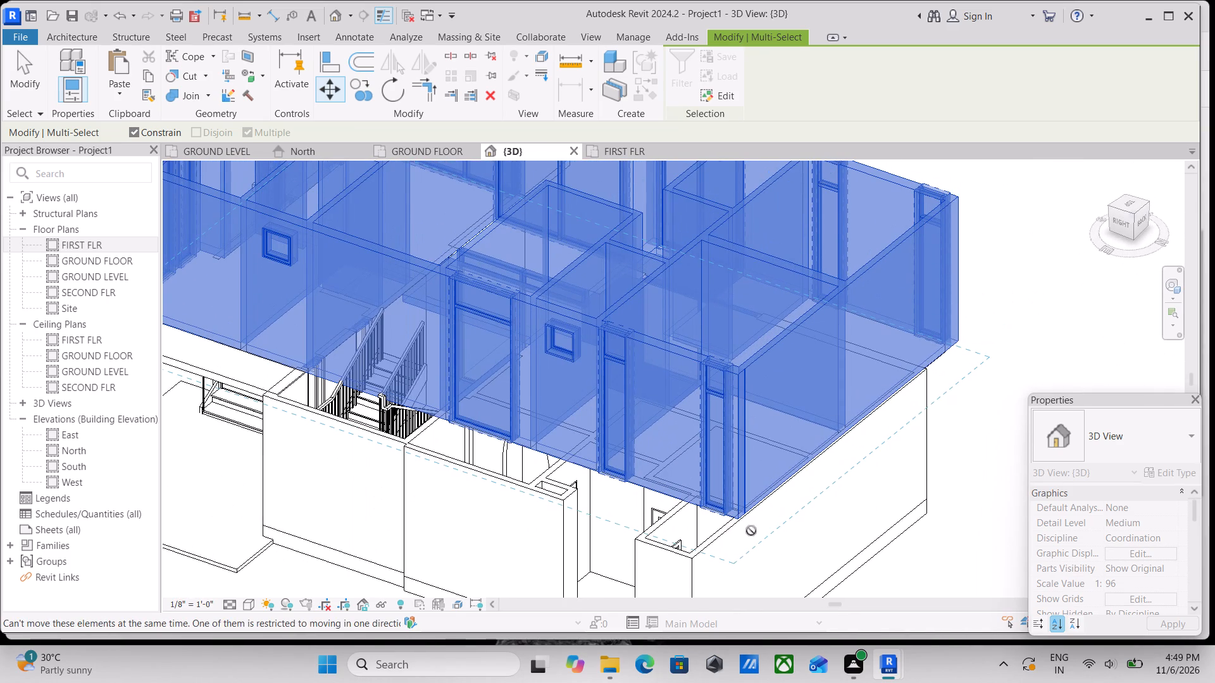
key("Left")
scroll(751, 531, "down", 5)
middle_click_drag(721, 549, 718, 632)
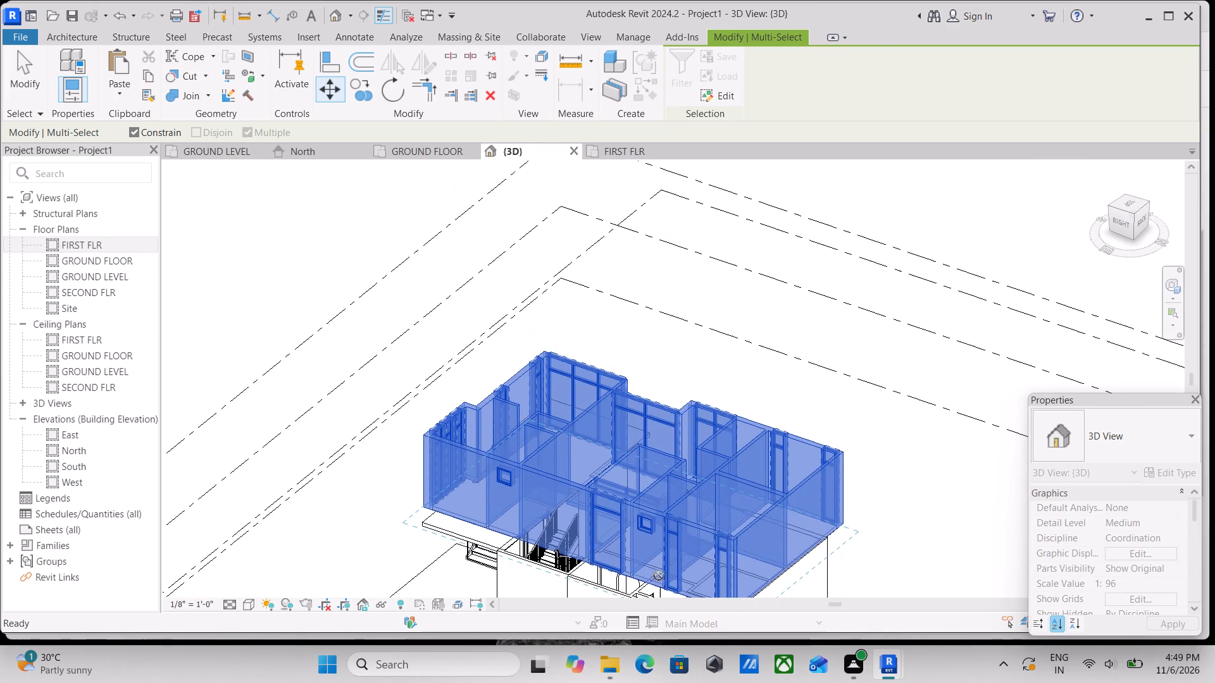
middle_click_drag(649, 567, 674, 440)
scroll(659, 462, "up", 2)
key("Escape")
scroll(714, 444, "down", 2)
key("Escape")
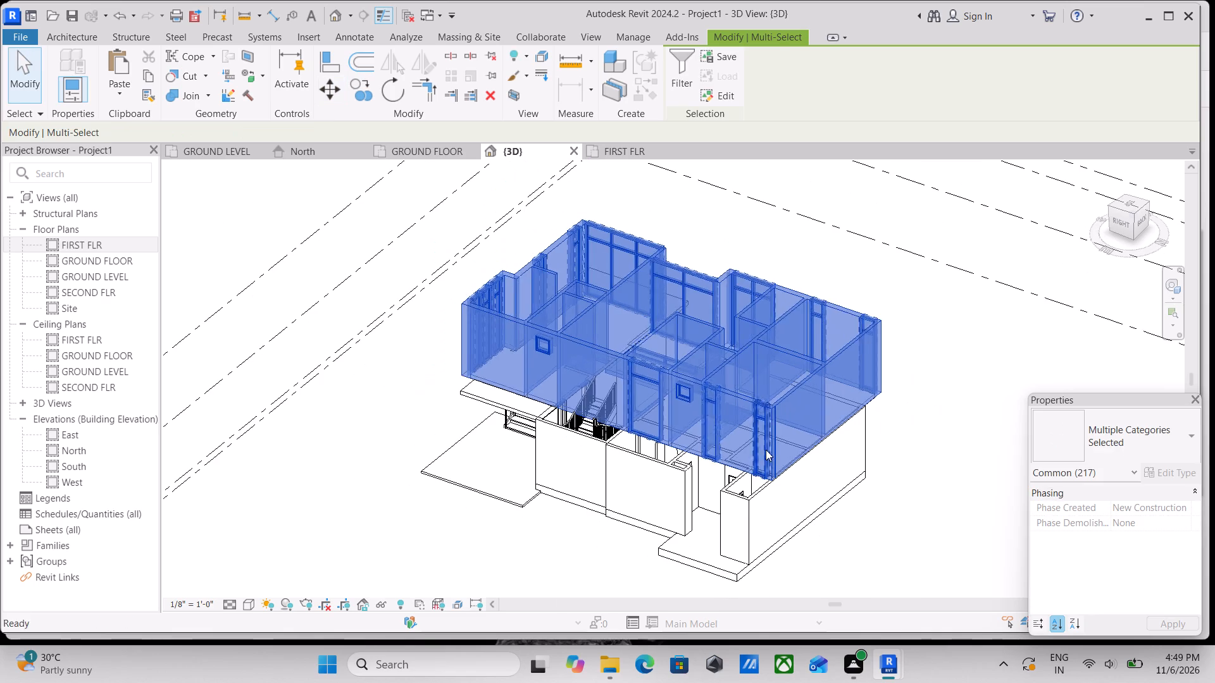
Examine the whole house in 3D from the back, front and corners, comparing the upper-storey walls with the ground-floor walls.
scroll(805, 421, "down", 2)
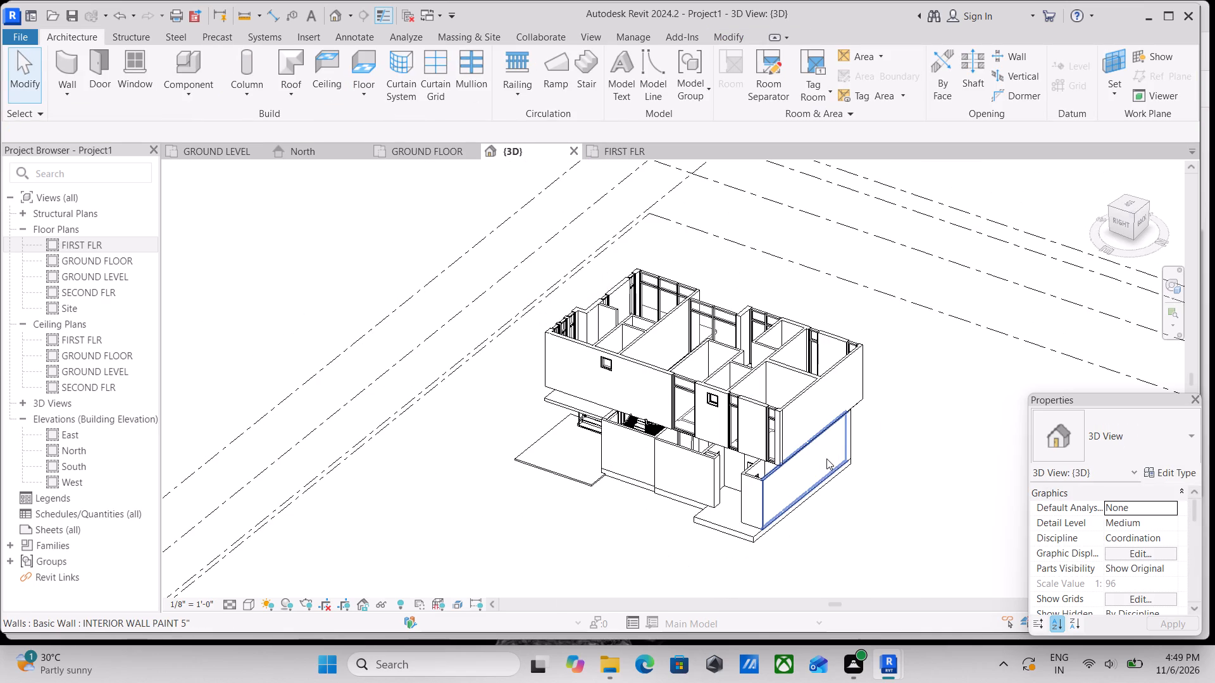
middle_click_drag(707, 483, 992, 434, "shift")
middle_click_drag(768, 477, 811, 422, "shift")
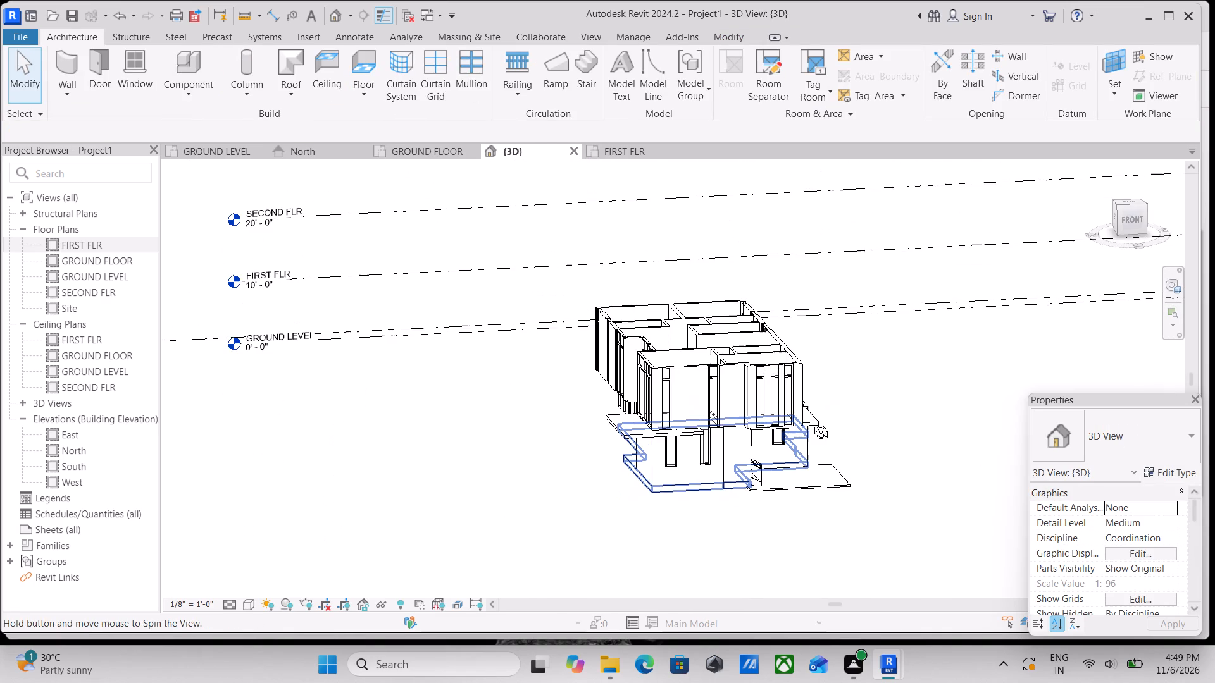
middle_click_drag(811, 422, 682, 538, "shift")
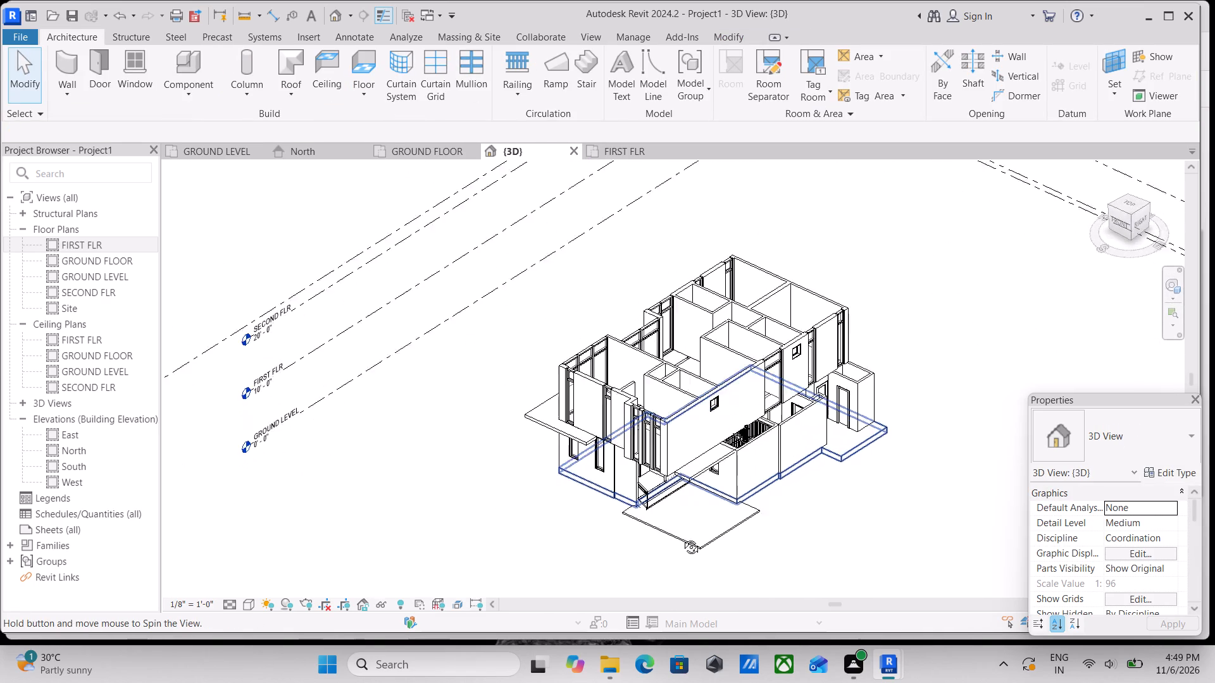
middle_click_drag(682, 538, 678, 566, "shift")
middle_click_drag(699, 515, 698, 618, "shift")
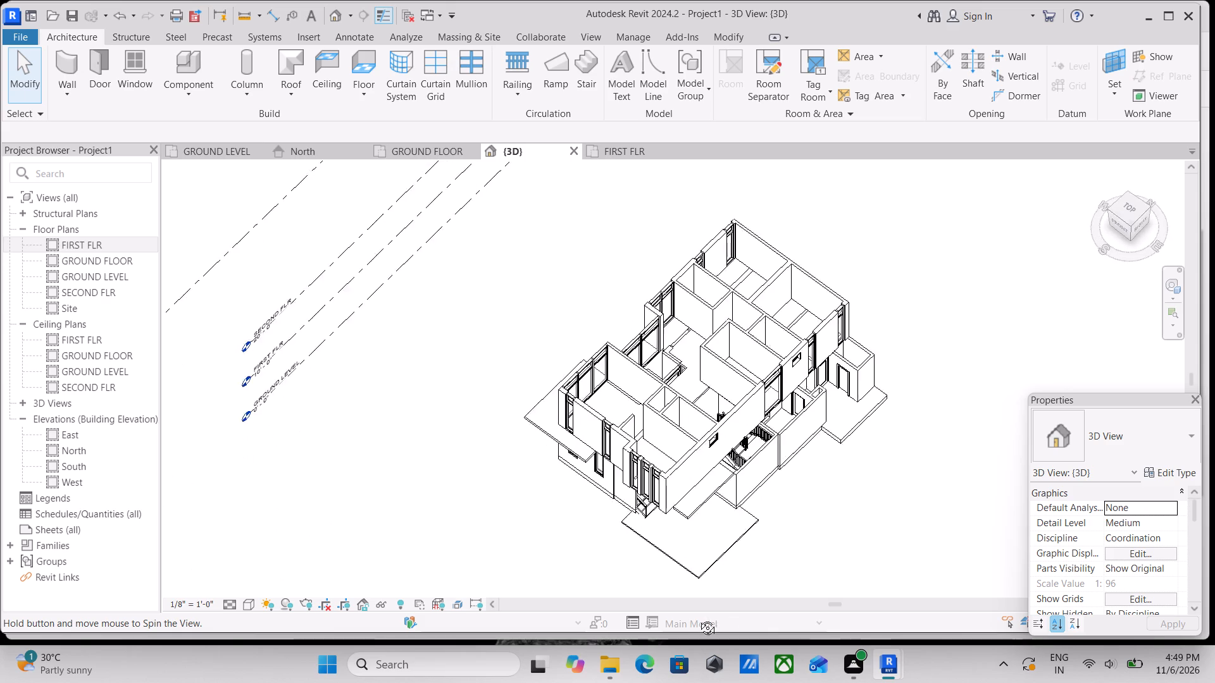
middle_click_drag(698, 618, 620, 534, "shift")
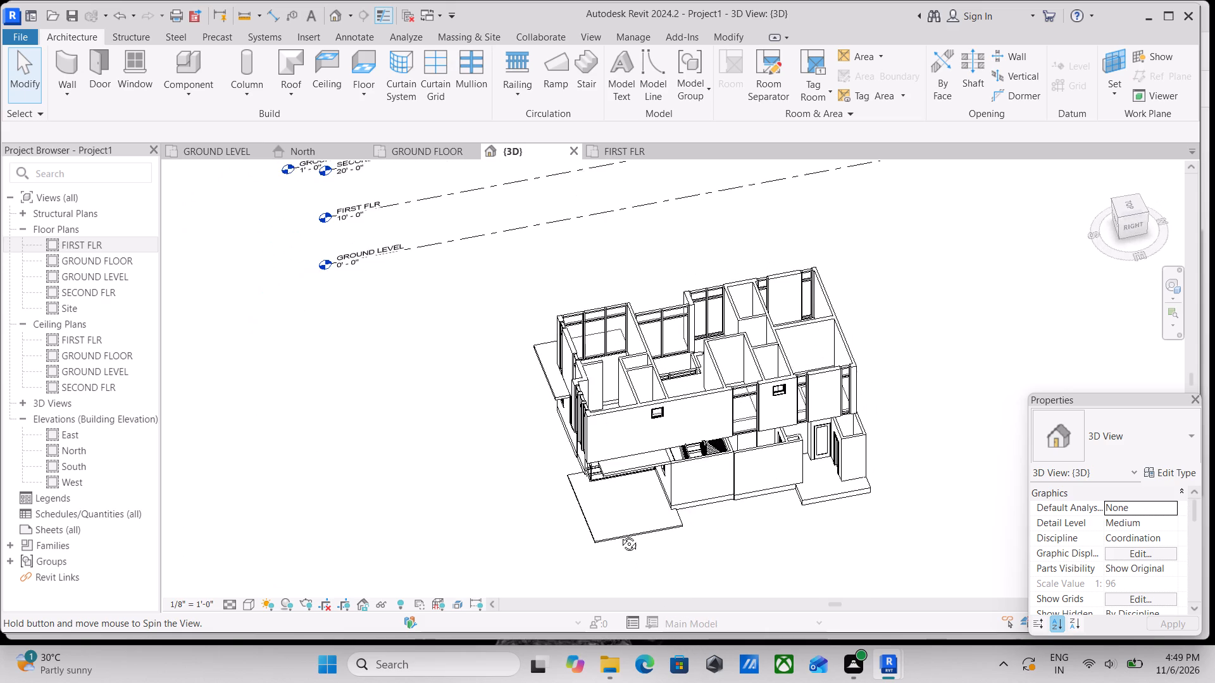
middle_click_drag(620, 534, 738, 464, "shift")
scroll(635, 500, "up", 2)
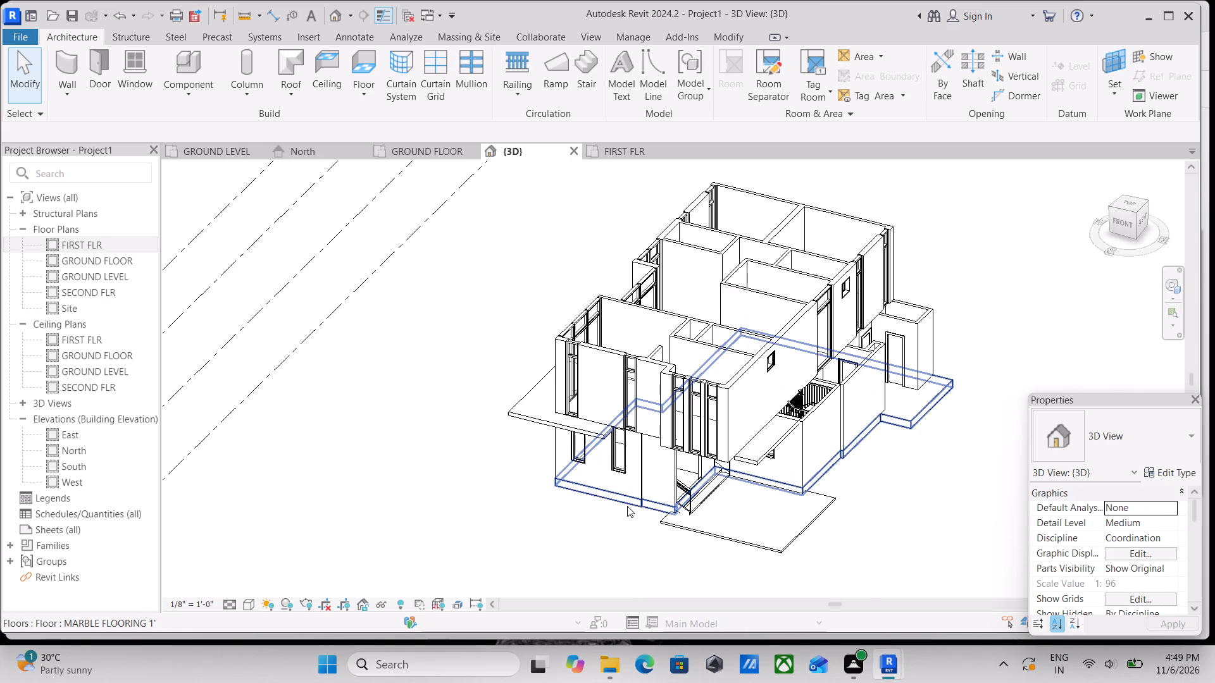
middle_click_drag(627, 506, 190, 560)
scroll(1129, 292, "up", 2)
middle_click_drag(797, 312, 1125, 253)
middle_click_drag(854, 355, 994, 363)
middle_click_drag(847, 415, 760, 367)
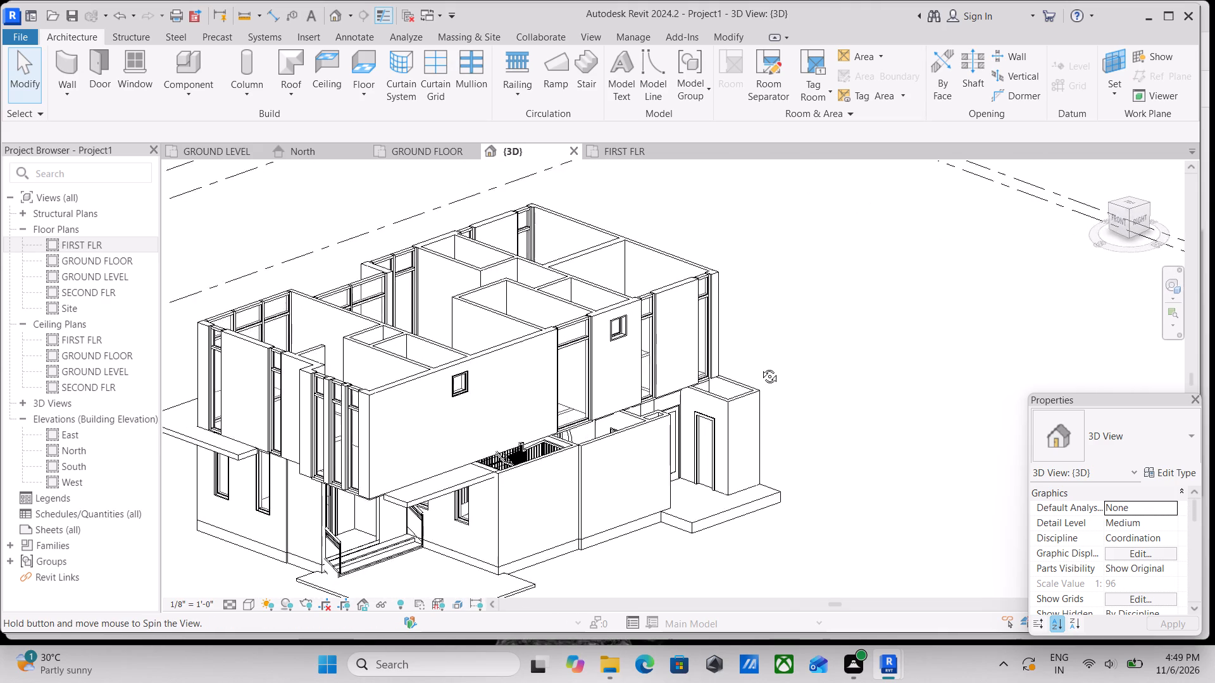
middle_click_drag(760, 367, 741, 437)
middle_click_drag(737, 413, 749, 393)
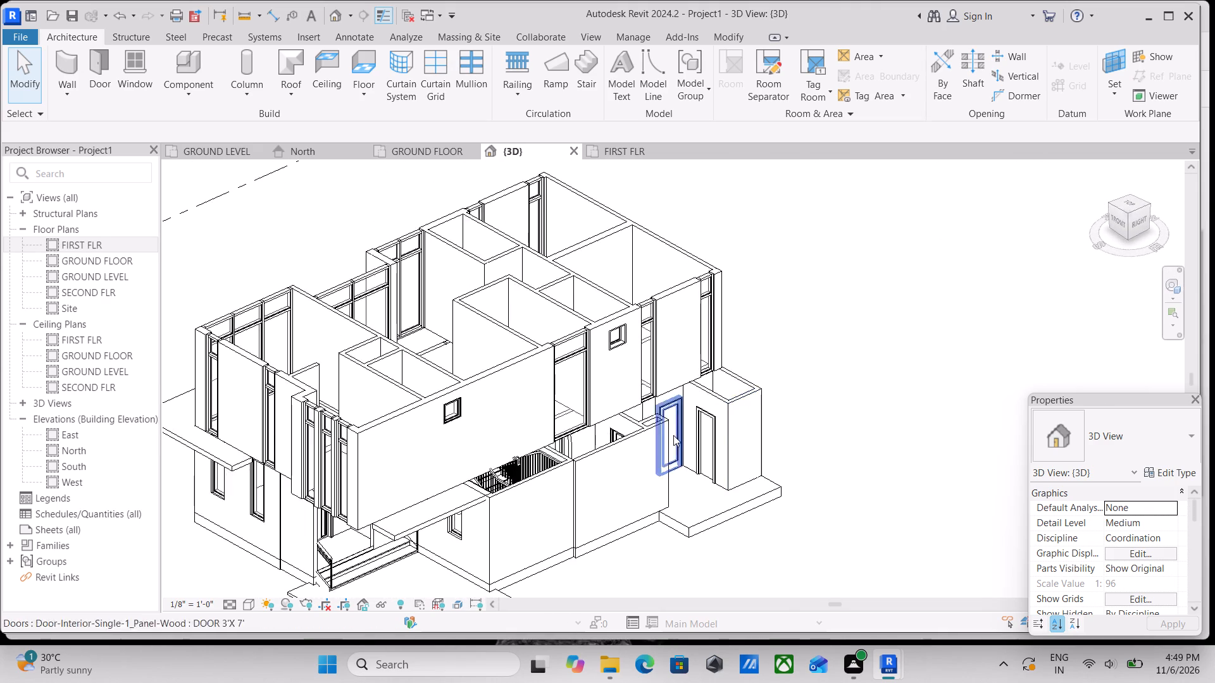
Examine the staircase opening, the adjoining exterior walls and the front windows up close in 3D.
scroll(633, 447, "up", 4)
middle_click_drag(533, 428, 607, 469, "shift")
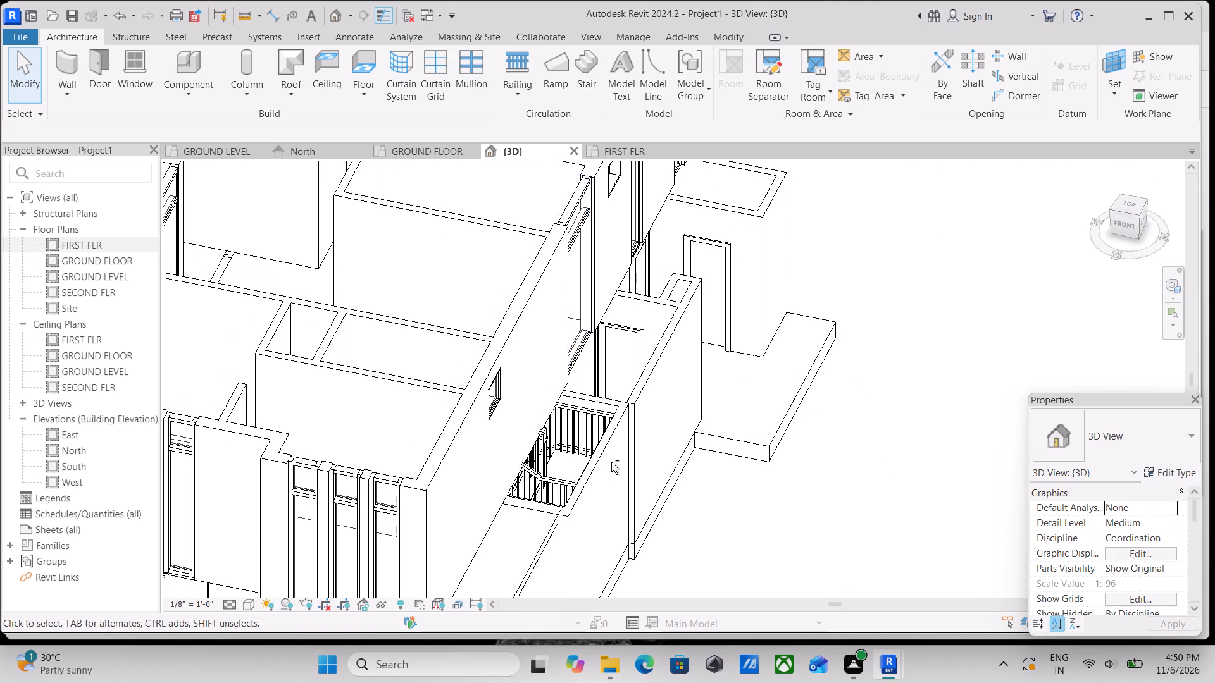
middle_click_drag(666, 335, 690, 444)
middle_click_drag(704, 326, 671, 406)
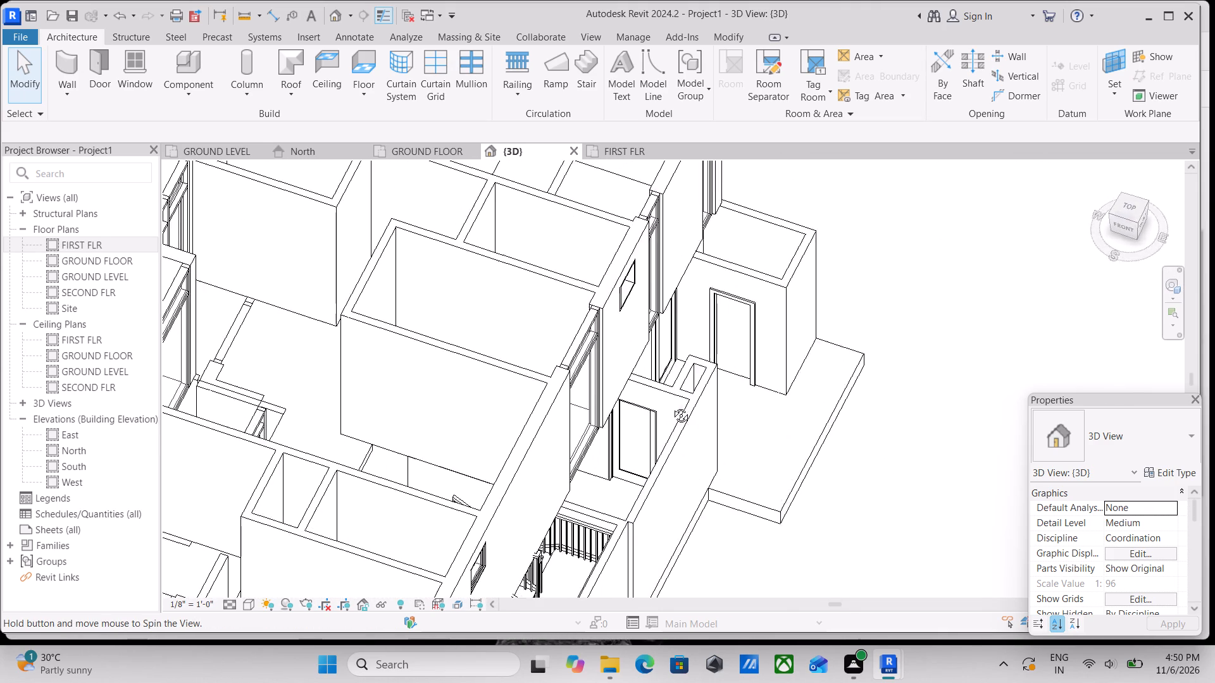
middle_click_drag(671, 406, 706, 417)
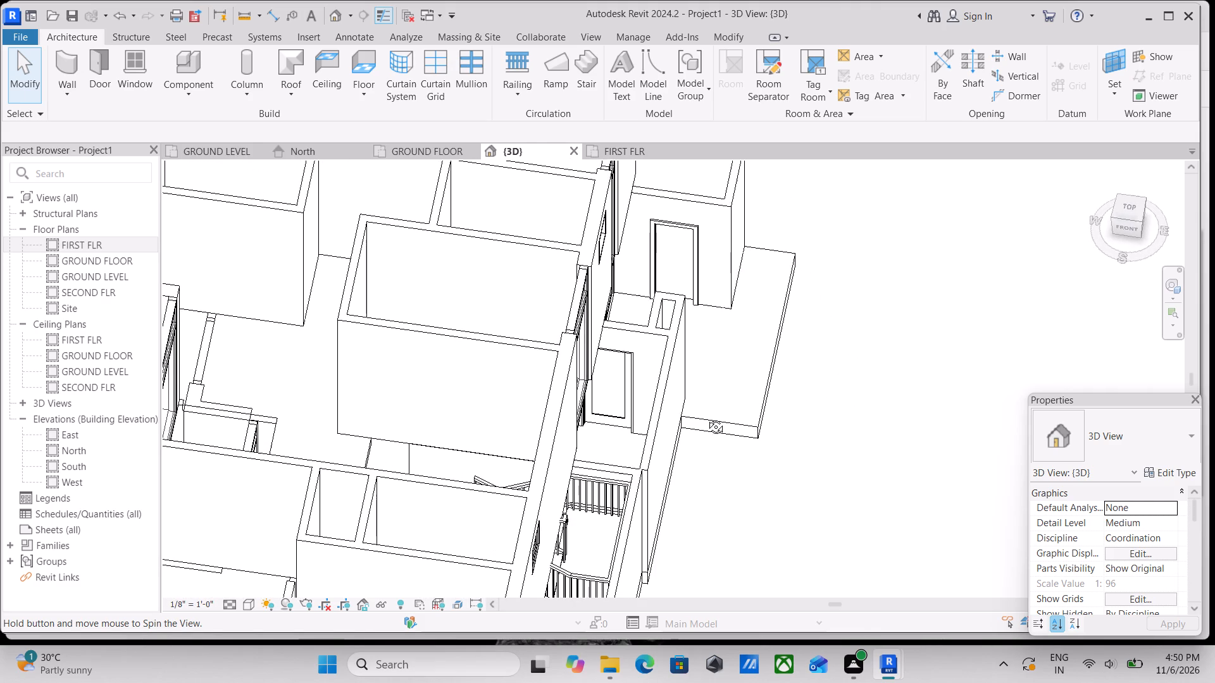
middle_click_drag(706, 417, 763, 276)
middle_click_drag(740, 365, 780, 265, "shift")
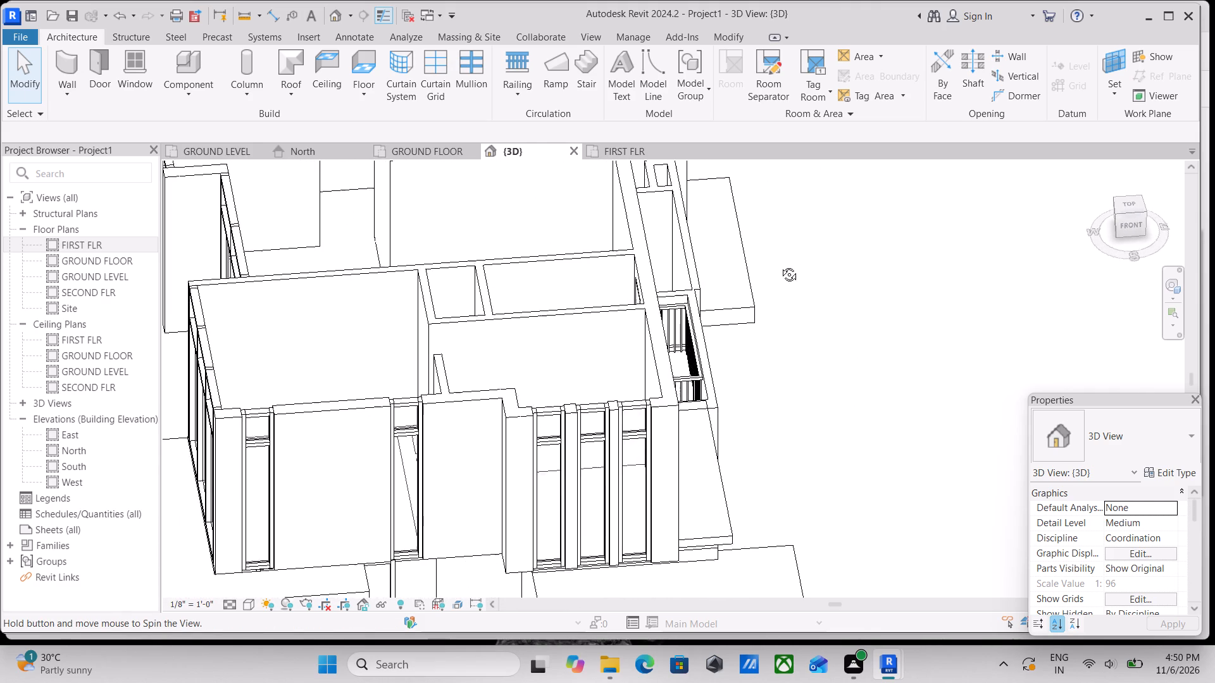
middle_click_drag(780, 265, 780, 264, "shift")
scroll(763, 336, "down", 1)
middle_click_drag(760, 355, 683, 319)
scroll(761, 354, "up", 1, "shift")
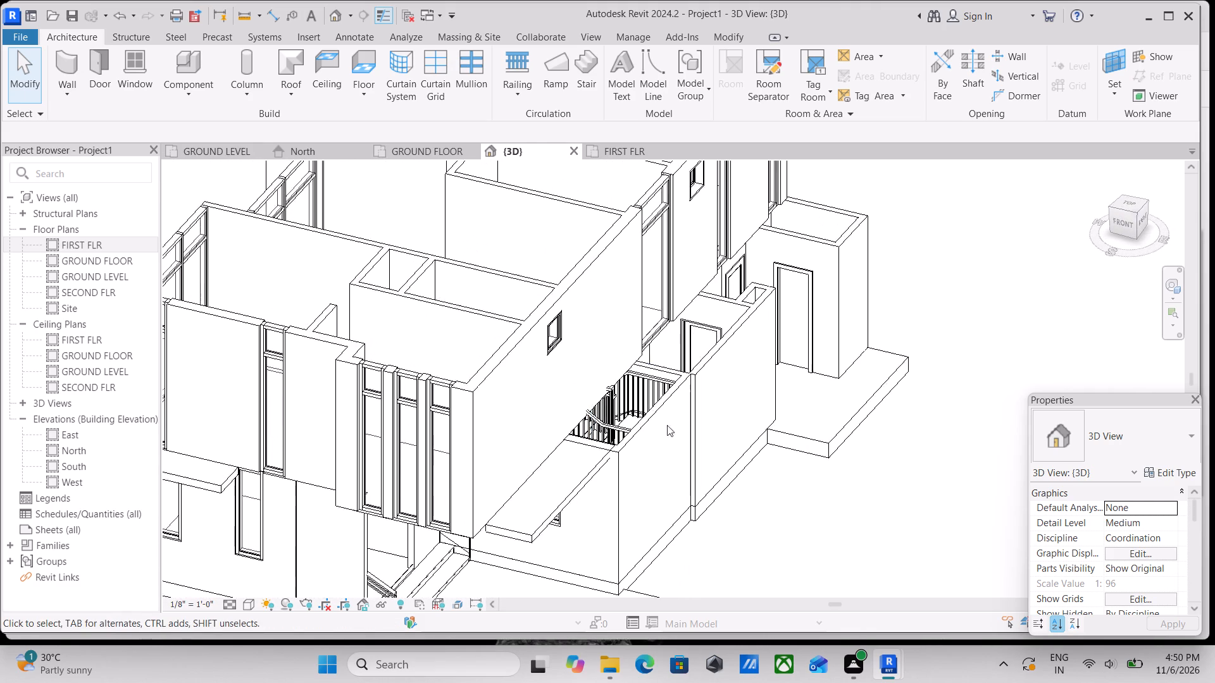
scroll(638, 460, "up", 4)
scroll(606, 446, "down", 1)
middle_click_drag(623, 446, 810, 482, "shift")
scroll(774, 321, "down", 1)
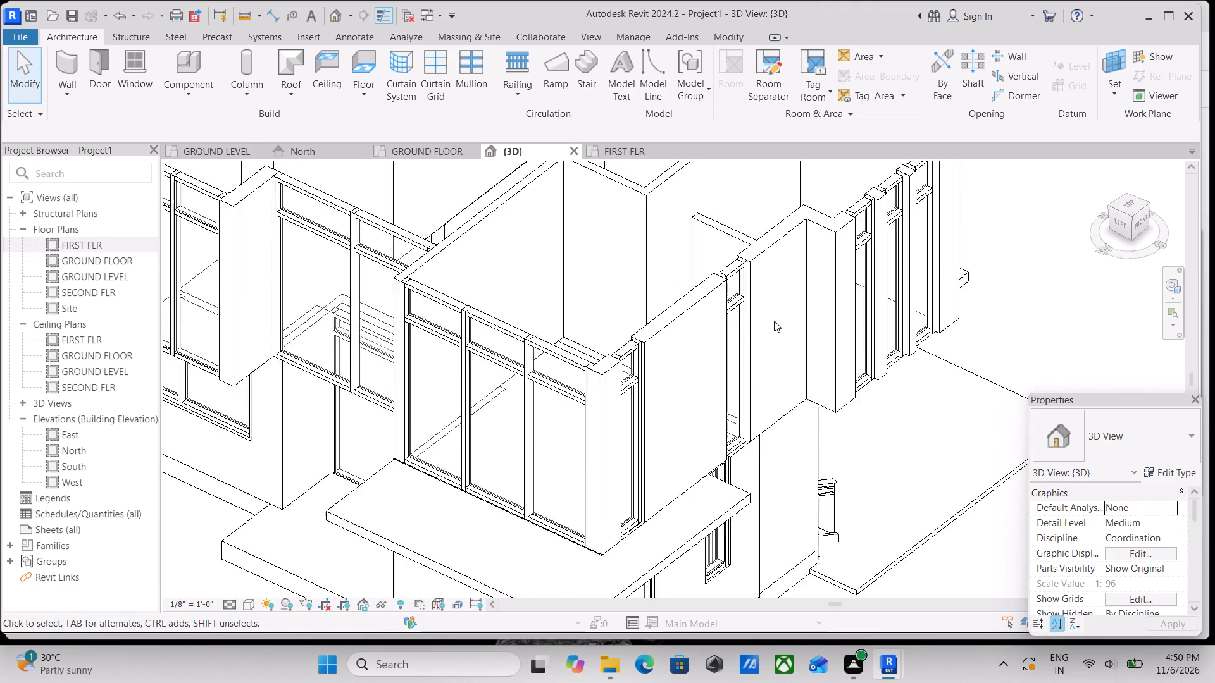
scroll(774, 321, "down", 4)
Examine the house from the corners and above, checking how the upper-storey rooms sit over the staircase and ground-floor outline.
middle_click_drag(782, 331, 825, 436)
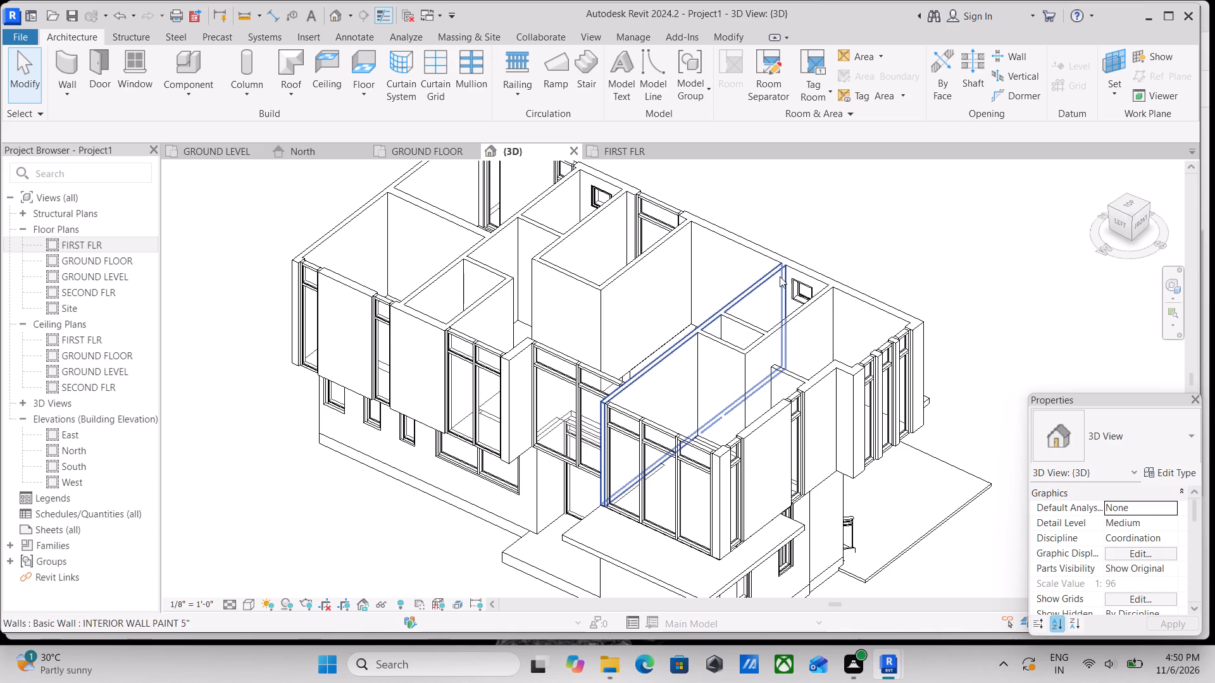
middle_click_drag(807, 297, 730, 417, "shift")
middle_click_drag(745, 295, 711, 395, "shift")
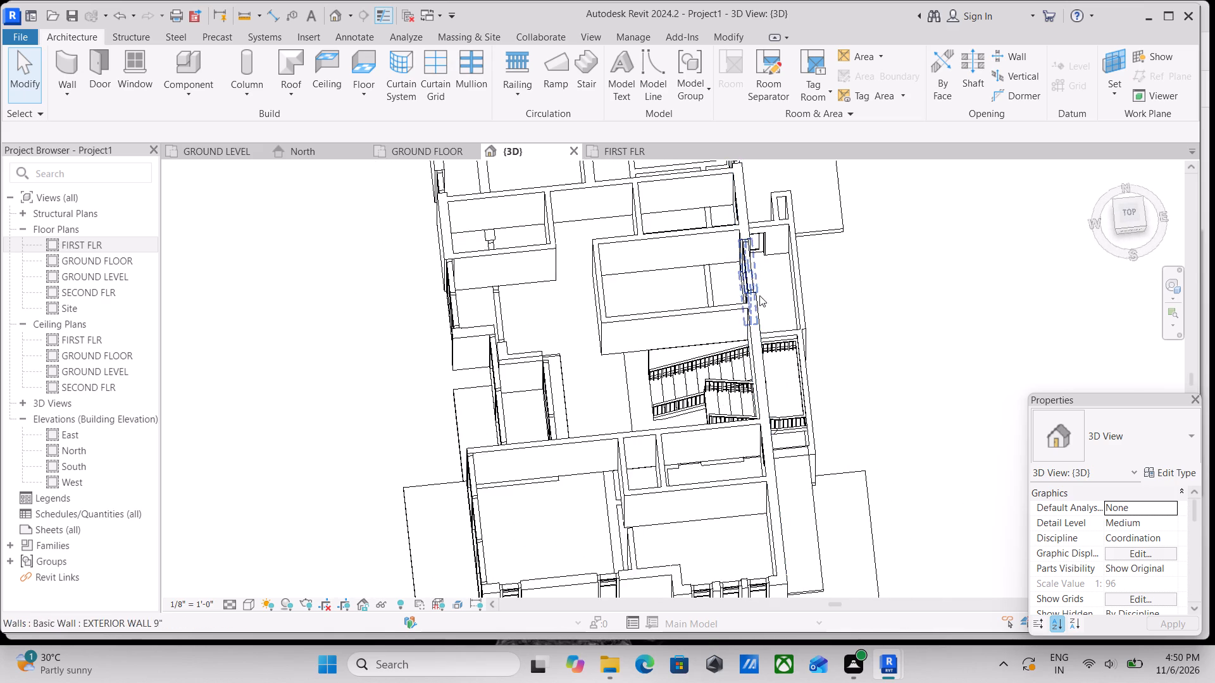
middle_click_drag(758, 293, 664, 317, "shift")
middle_click_drag(782, 397, 723, 205)
scroll(782, 397, "up", 1)
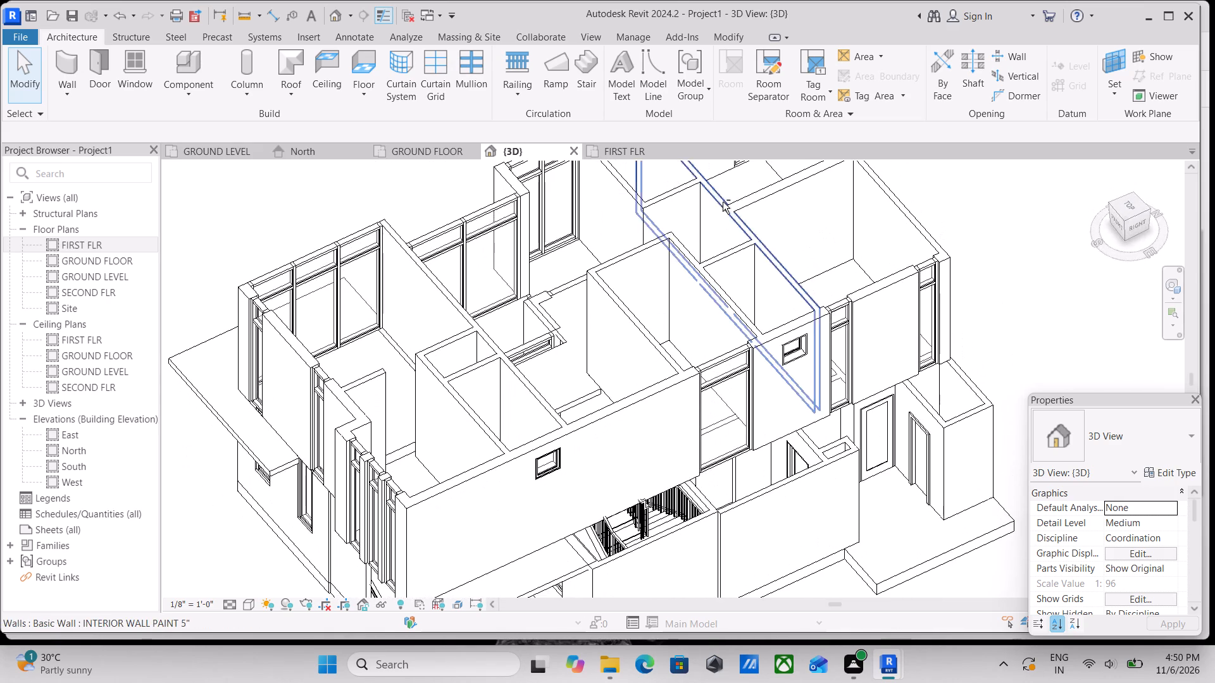
middle_click_drag(755, 348, 825, 294)
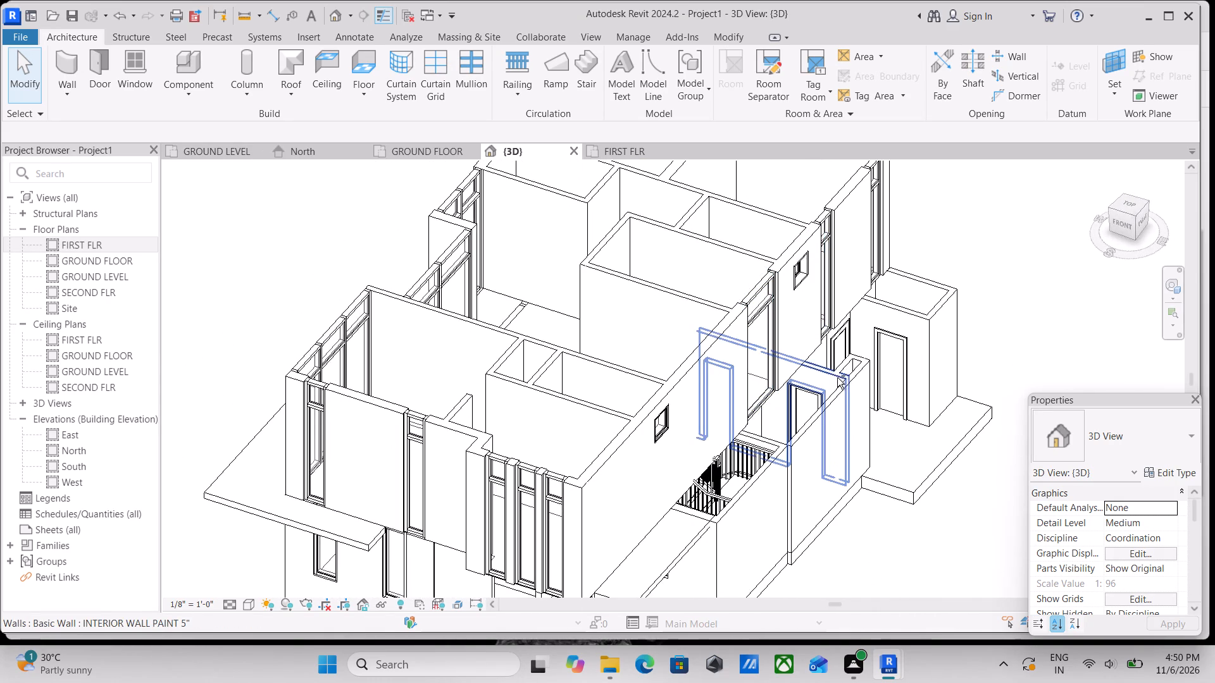
middle_click_drag(838, 378, 866, 422, "shift")
middle_click_drag(856, 328, 902, 423, "shift")
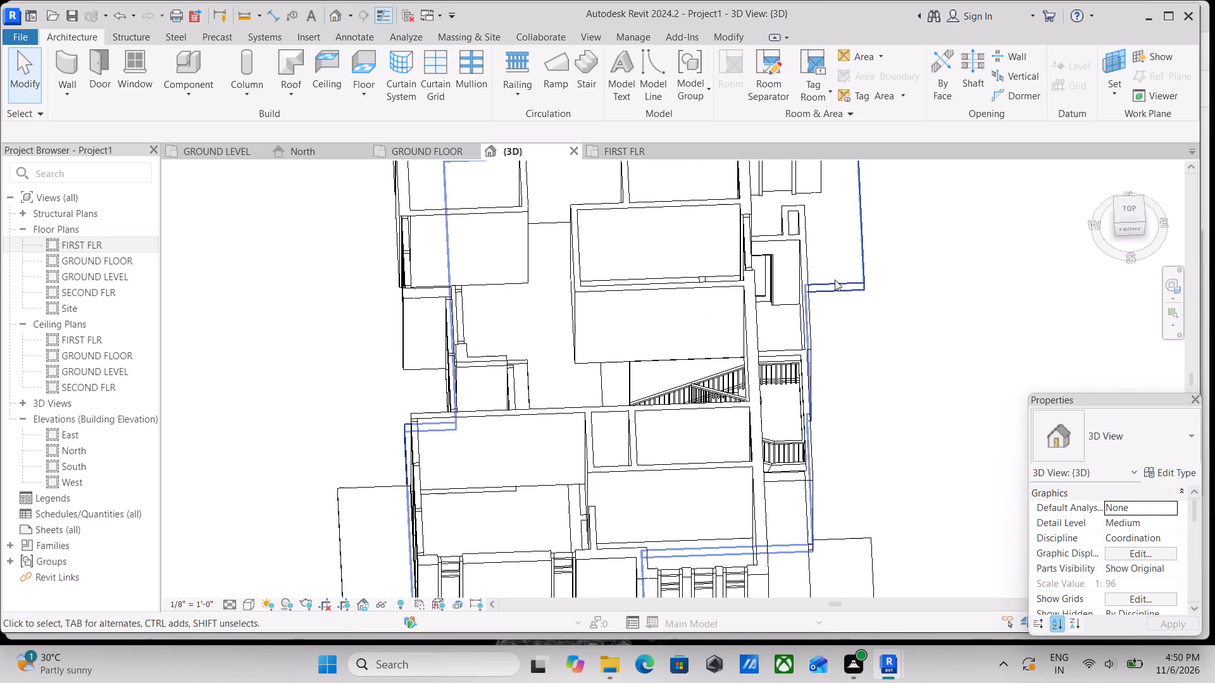
middle_click_drag(811, 267, 854, 403, "shift")
middle_click_drag(825, 324, 818, 373, "shift")
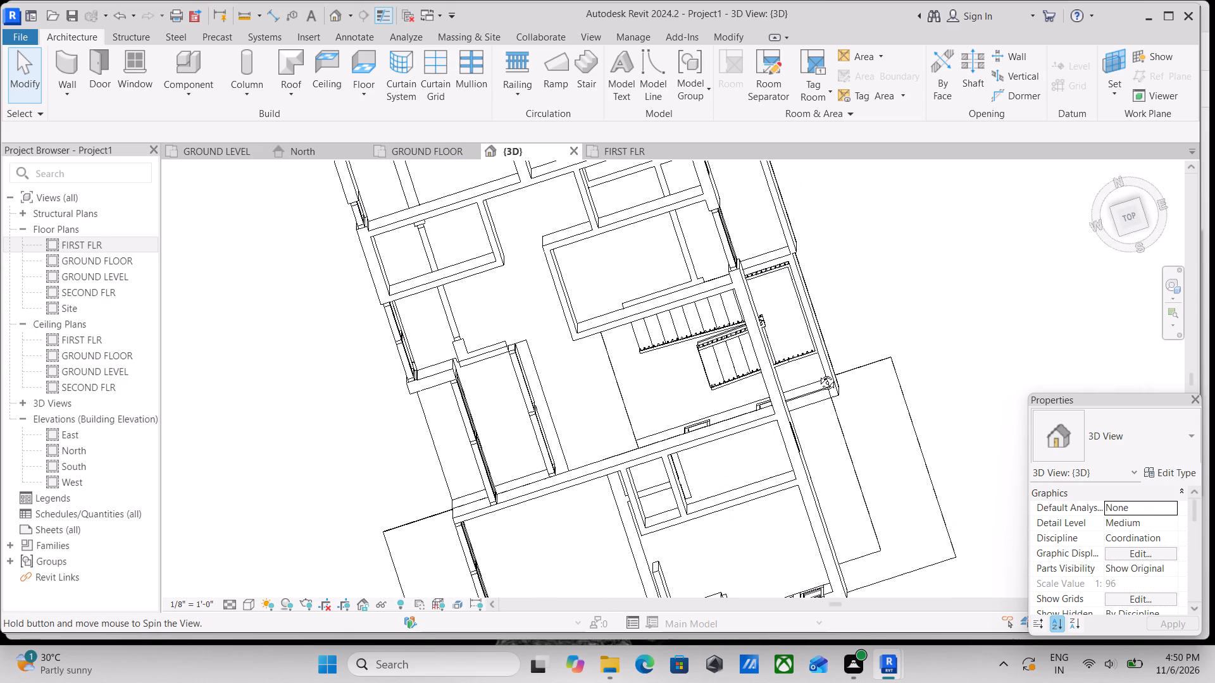
middle_click_drag(818, 373, 816, 373, "shift")
scroll(645, 374, "down", 3)
middle_click_drag(682, 304, 683, 422)
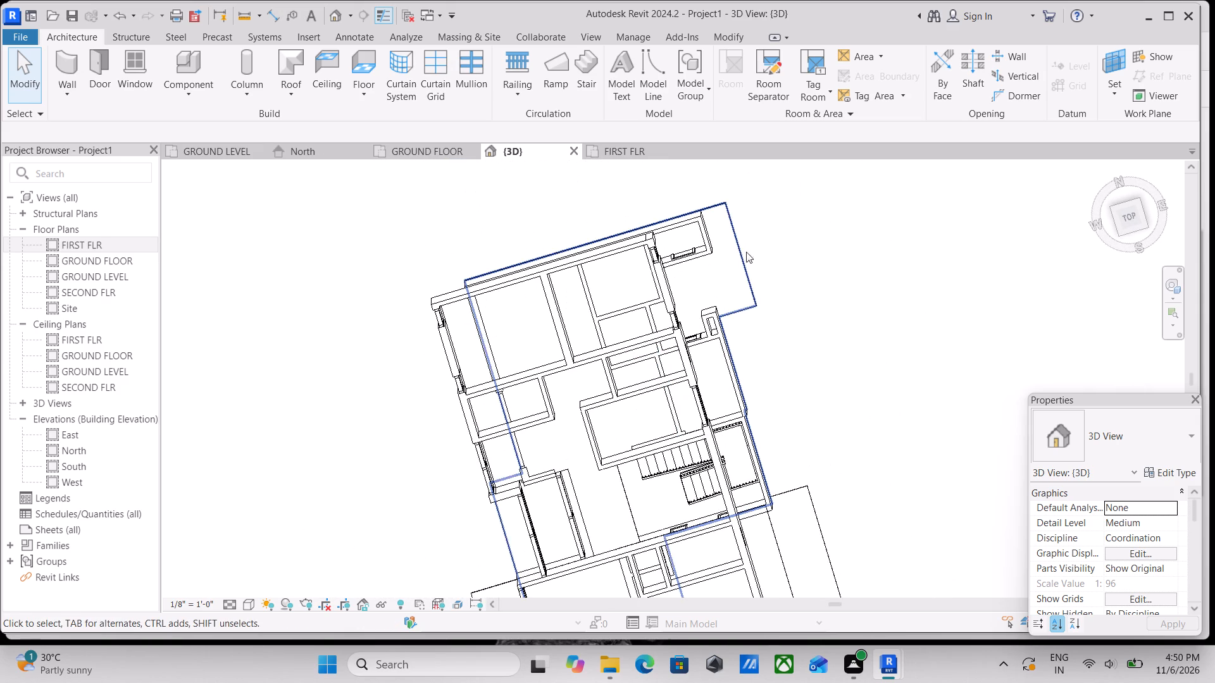
Show the 3D view straight from the top with north up and inspect the small projecting room at the north-east corner.
left_click(1120, 214)
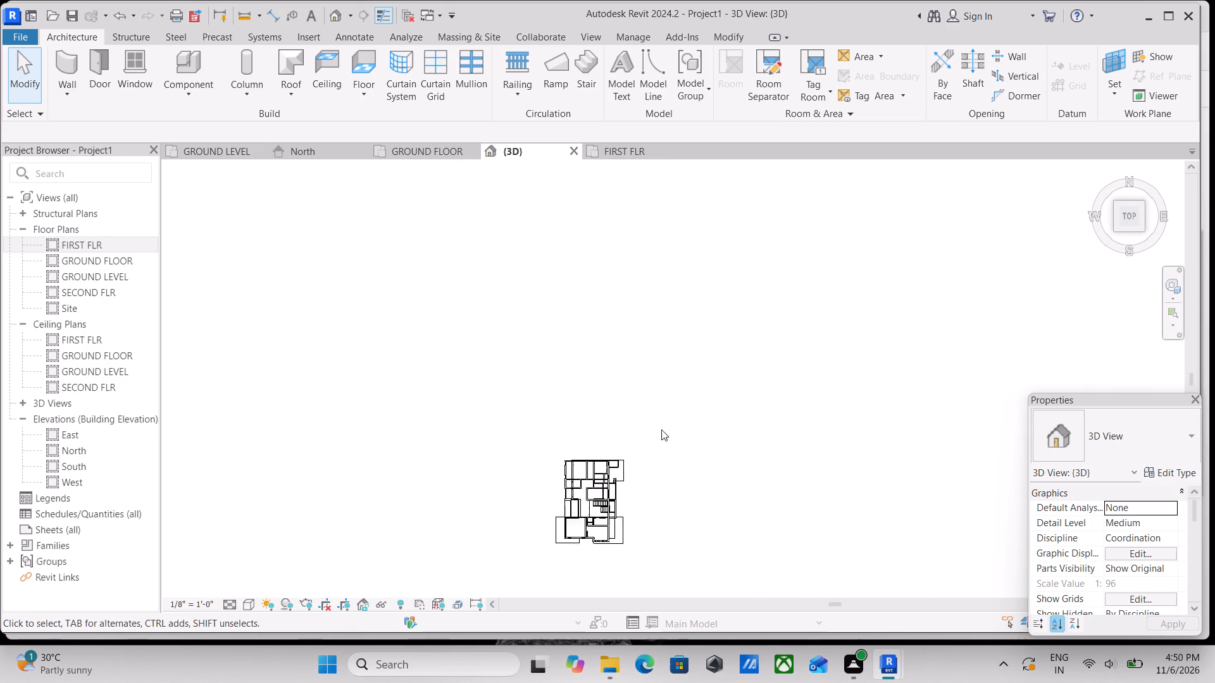
scroll(657, 439, "up", 11)
scroll(695, 357, "up", 4)
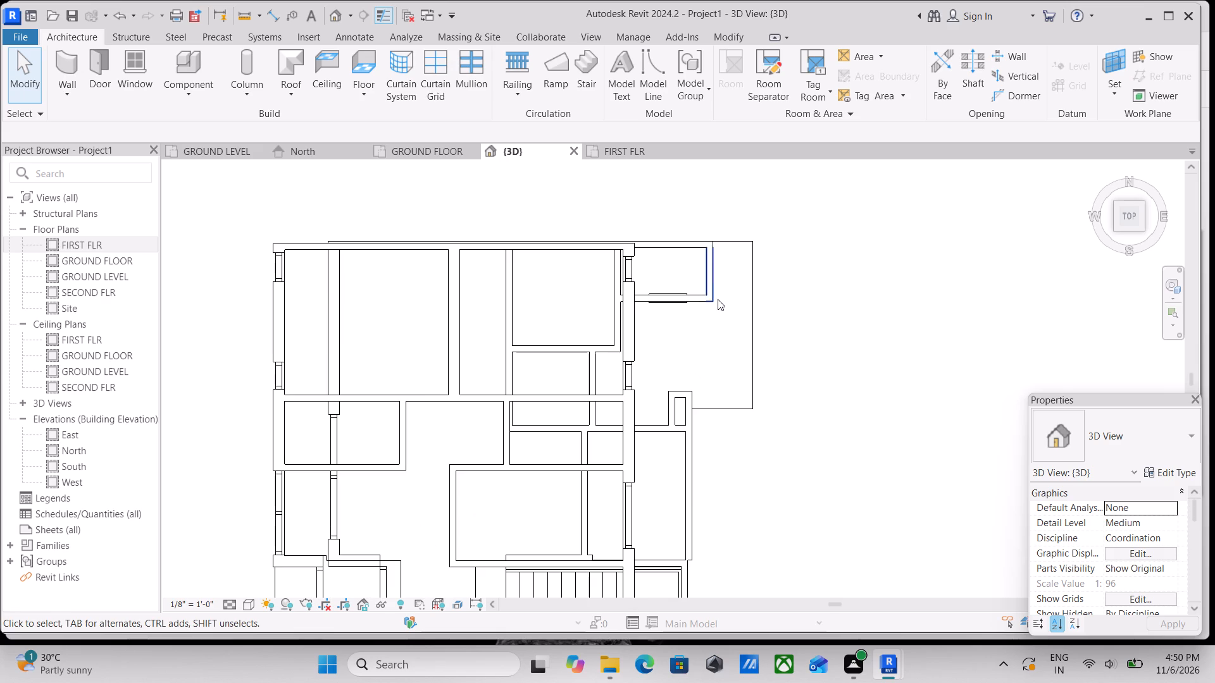
middle_click_drag(713, 286, 727, 316)
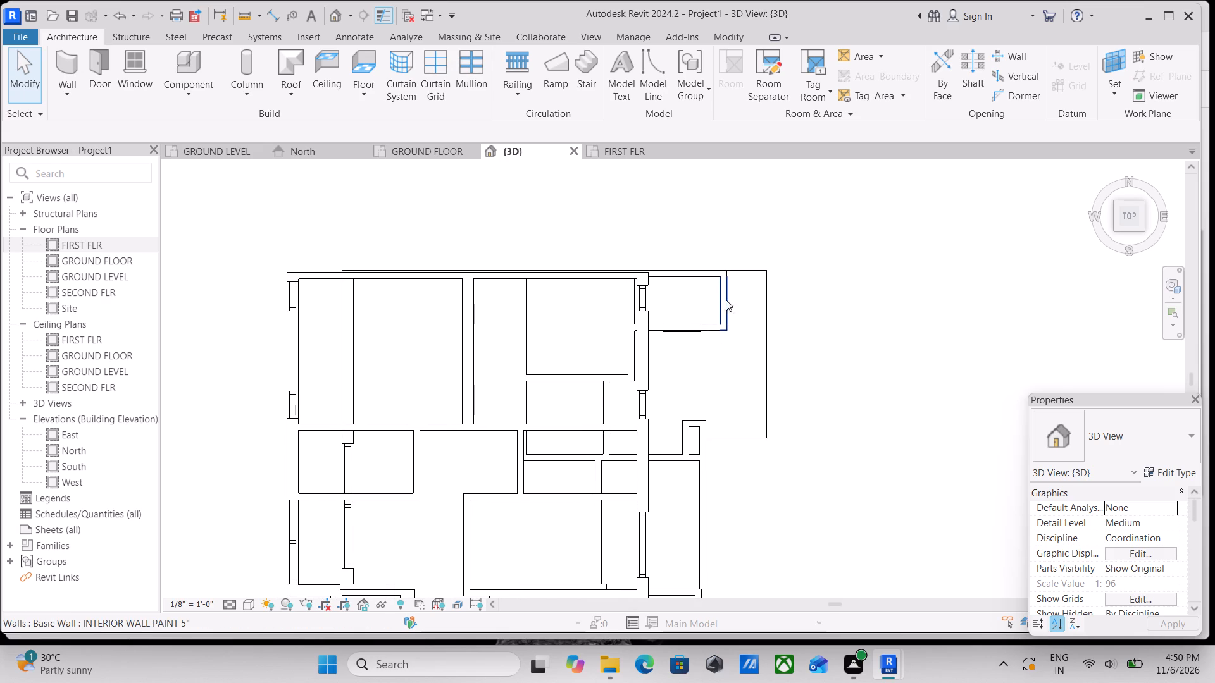
scroll(687, 335, "down", 1)
middle_click_drag(687, 333, 705, 280)
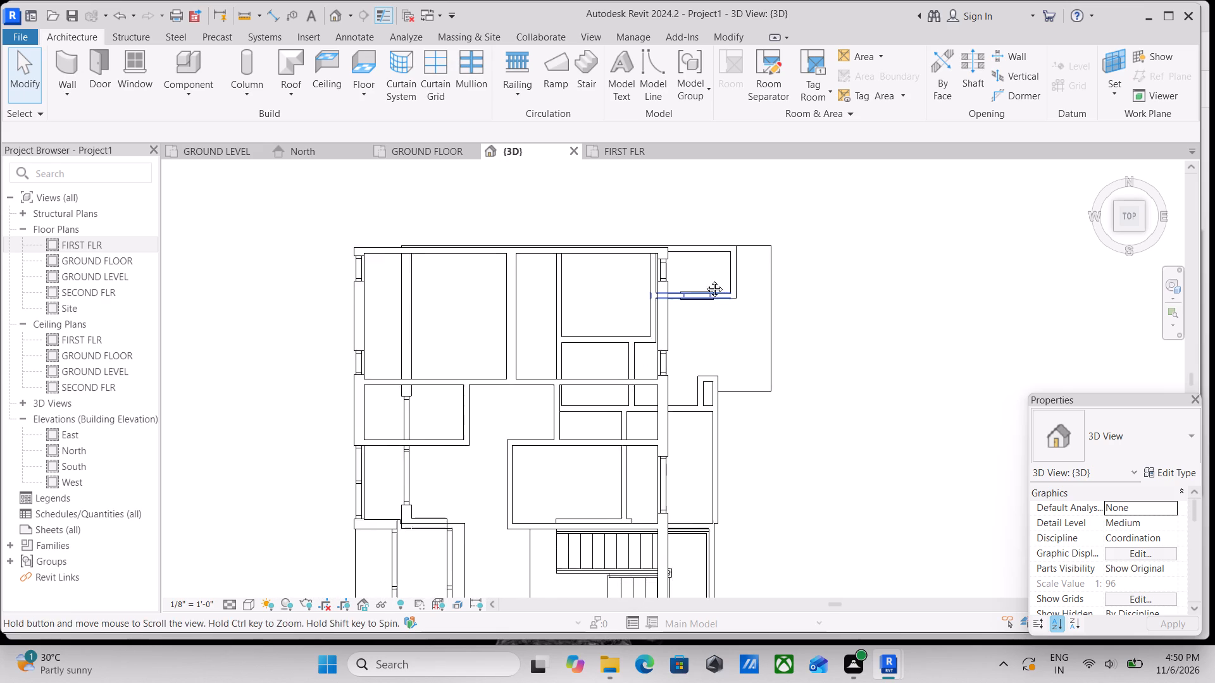
Start a MARBLE FLOORING 6" architectural floor and sketch a rectangular boundary about 3'-5" by 42'-2" along the house's east exterior wall.
middle_click_drag(705, 280, 709, 257)
scroll(712, 331, "down", 1)
middle_click_drag(712, 331, 714, 322)
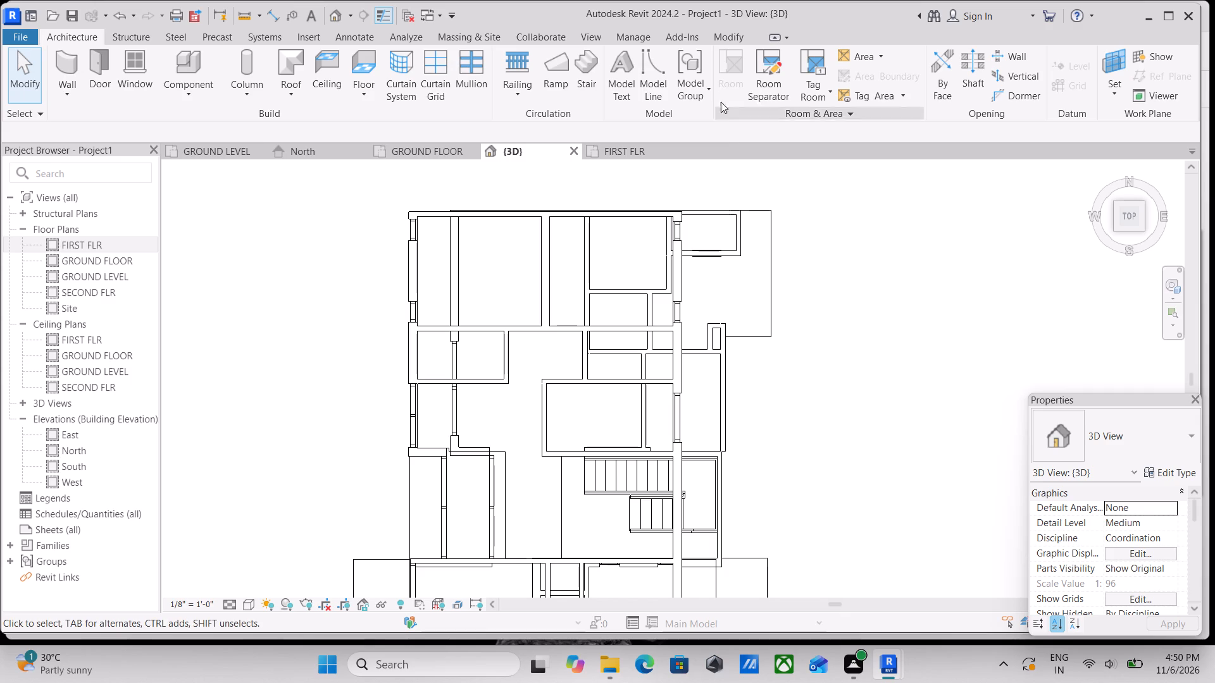
left_click(361, 95)
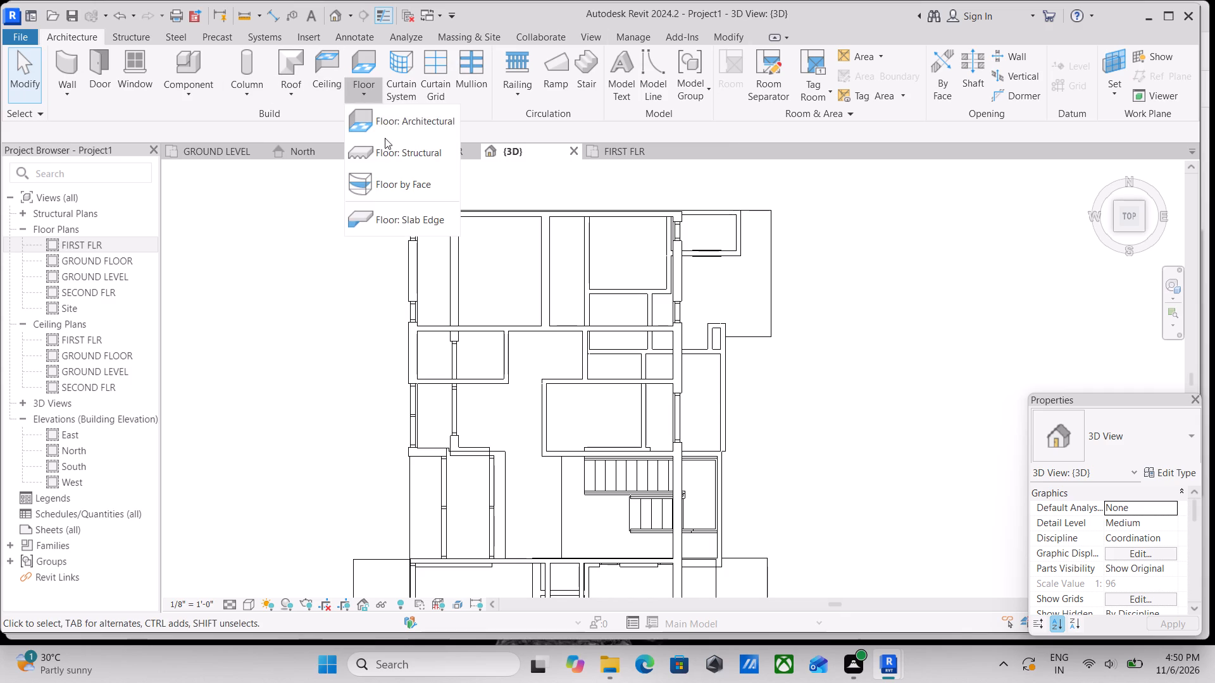
left_click(401, 125)
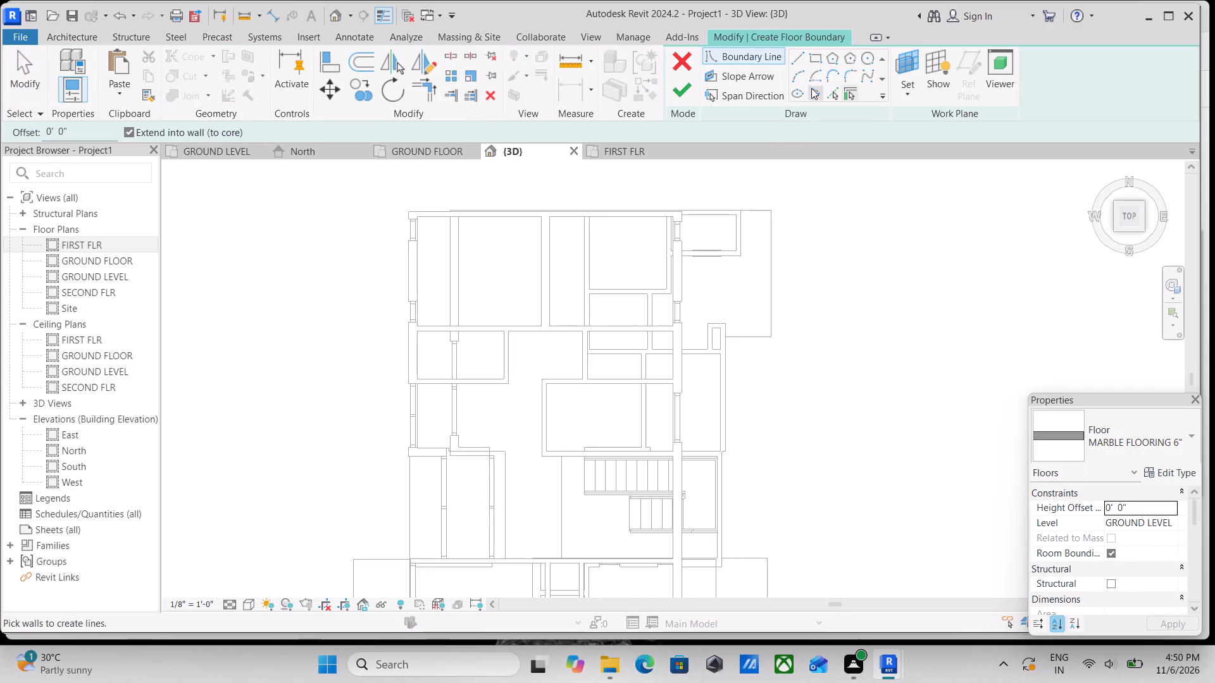
left_click(814, 58)
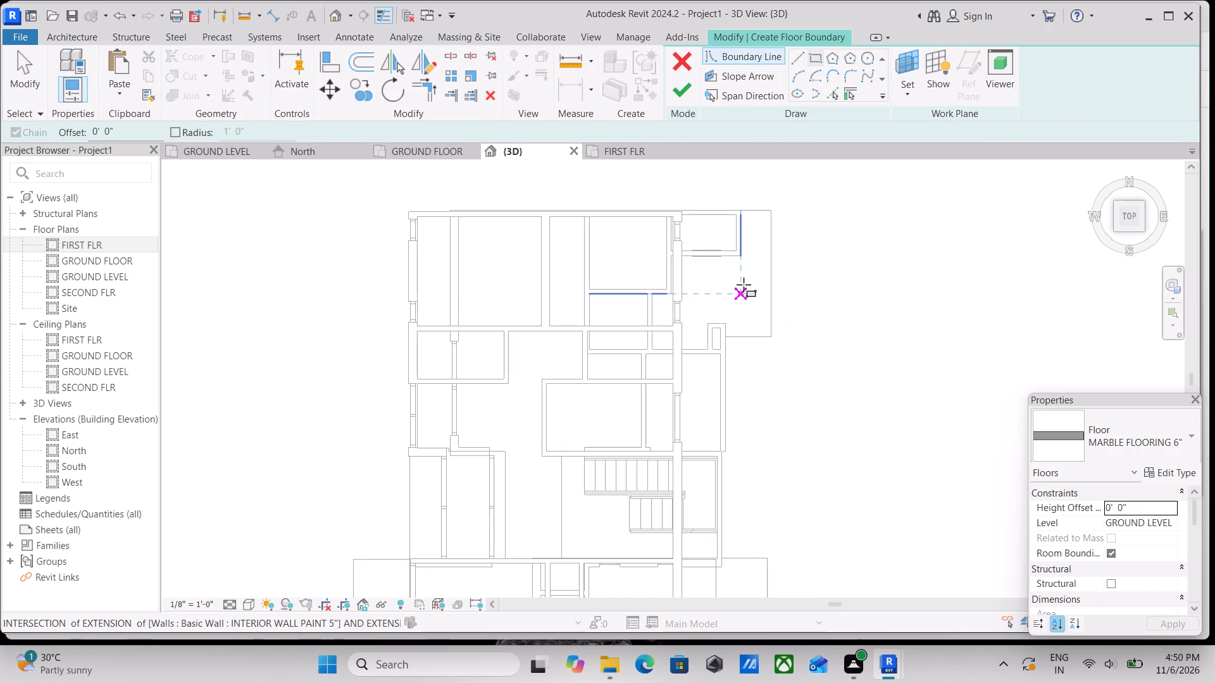
scroll(679, 213, "up", 2)
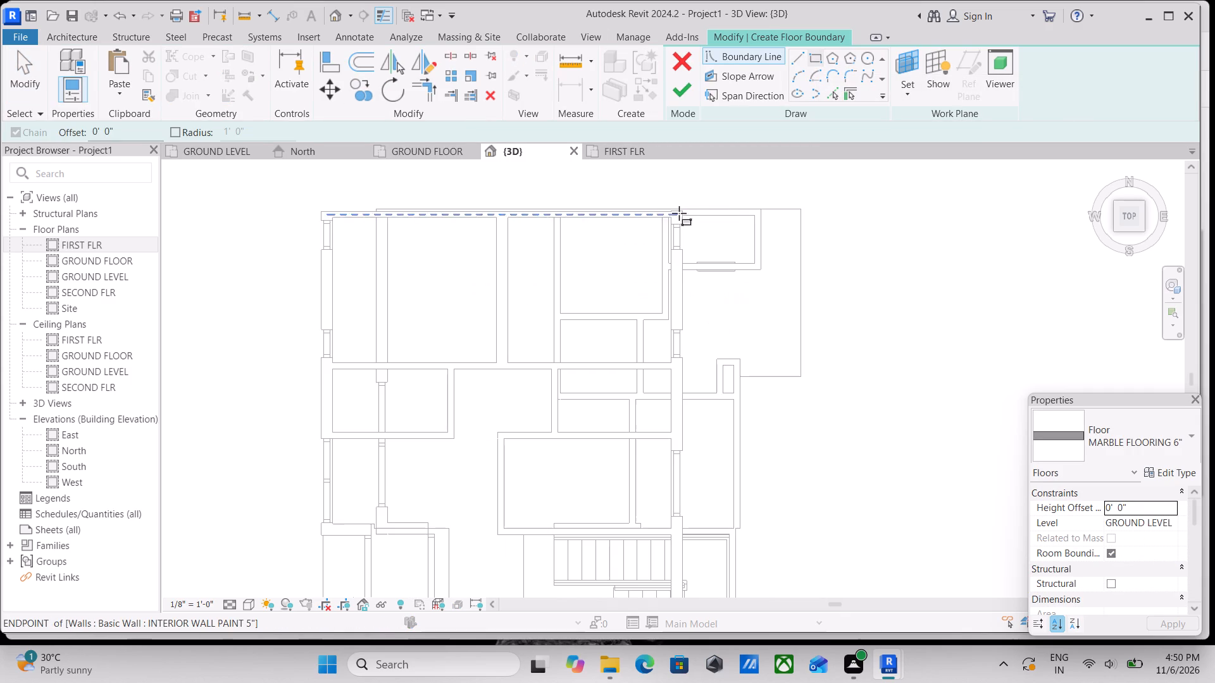
scroll(690, 203, "up", 5)
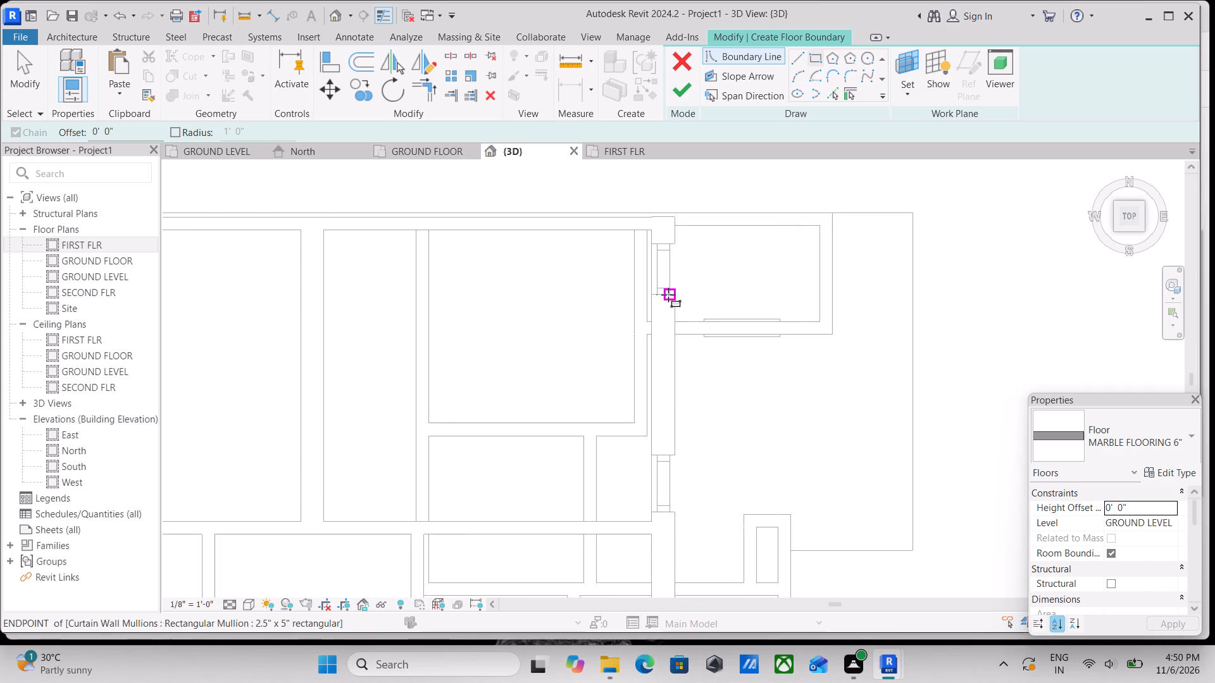
scroll(691, 264, "down", 2)
middle_click_drag(714, 294, 879, 390)
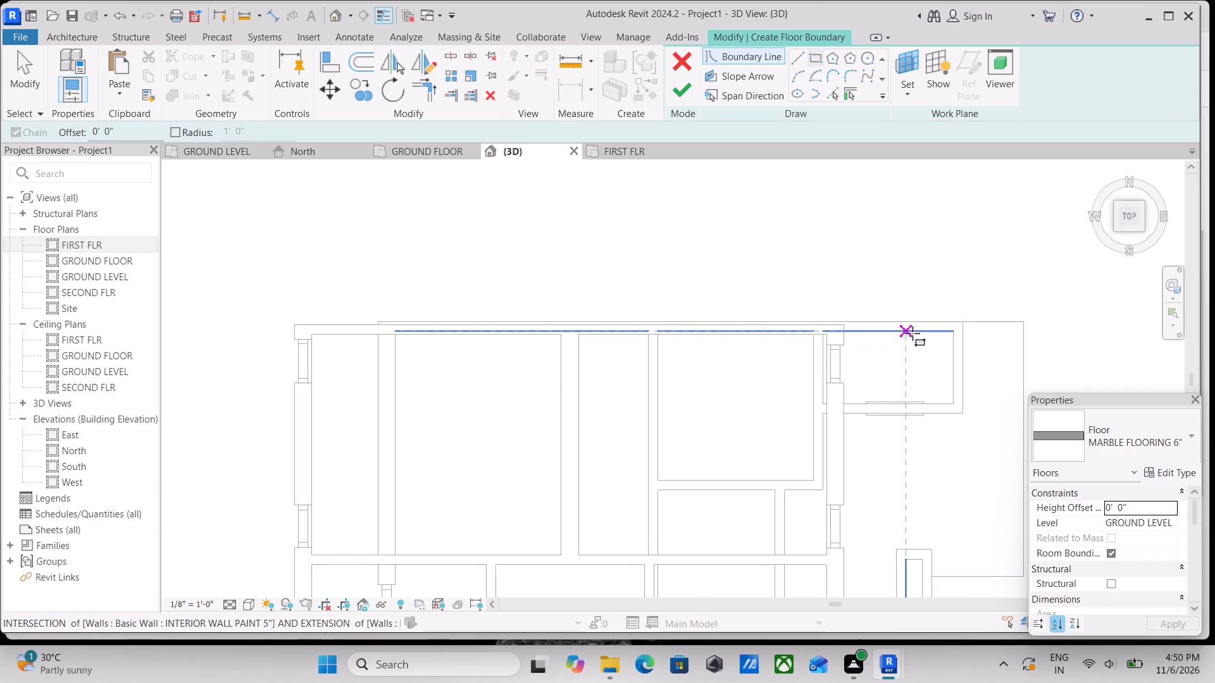
scroll(916, 330, "down", 3)
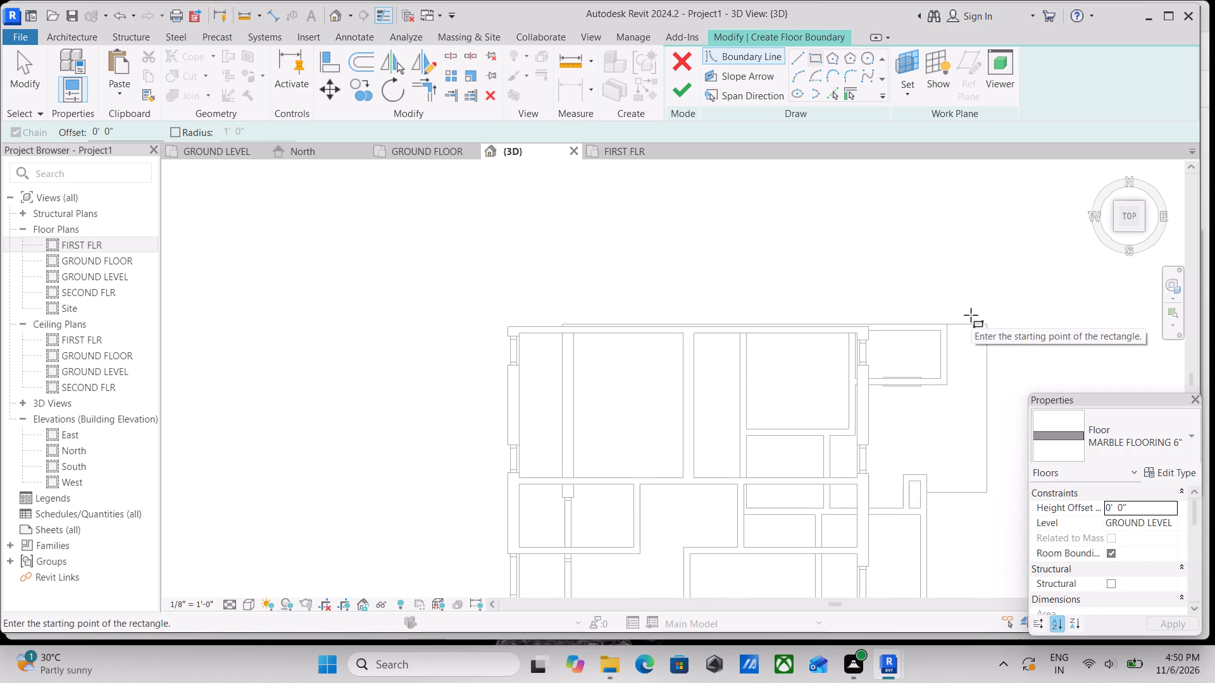
scroll(971, 315, "down", 1)
middle_click_drag(971, 315, 980, 295)
scroll(980, 295, "down", 3)
middle_click_drag(985, 383, 1014, 264)
scroll(990, 348, "down", 1)
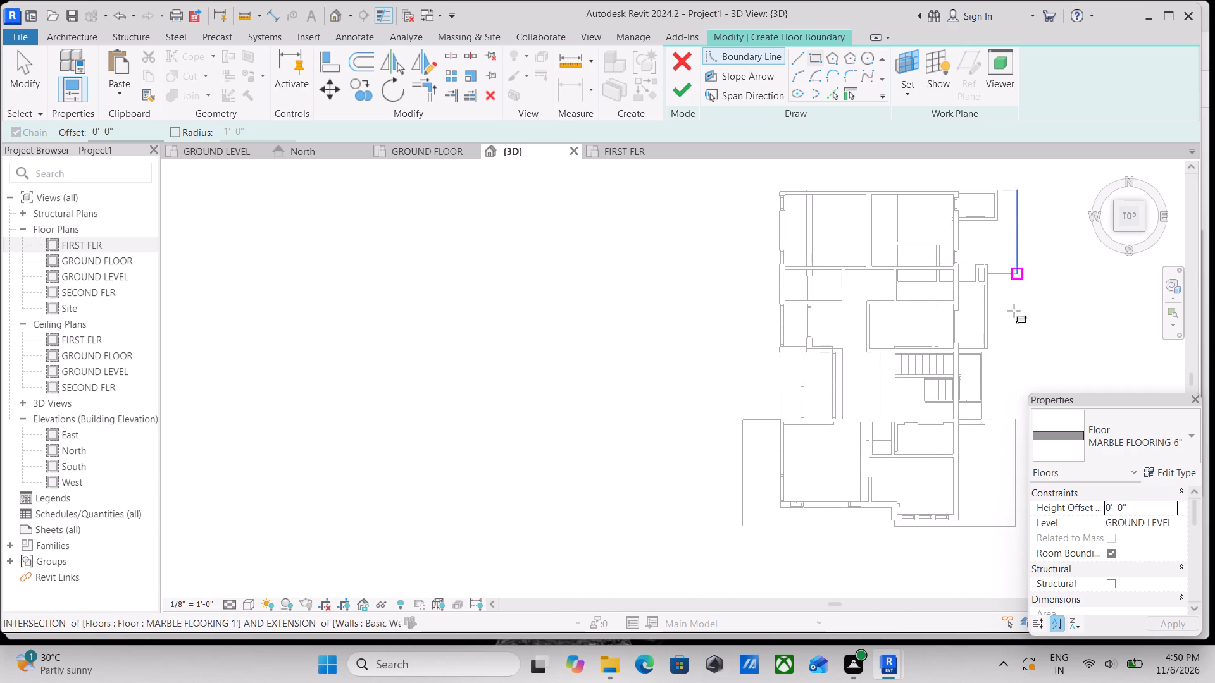
scroll(980, 484, "up", 2)
middle_click_drag(996, 486, 971, 434)
scroll(943, 506, "up", 1)
scroll(938, 434, "down", 1)
middle_click_drag(935, 438, 877, 483)
scroll(895, 508, "up", 2)
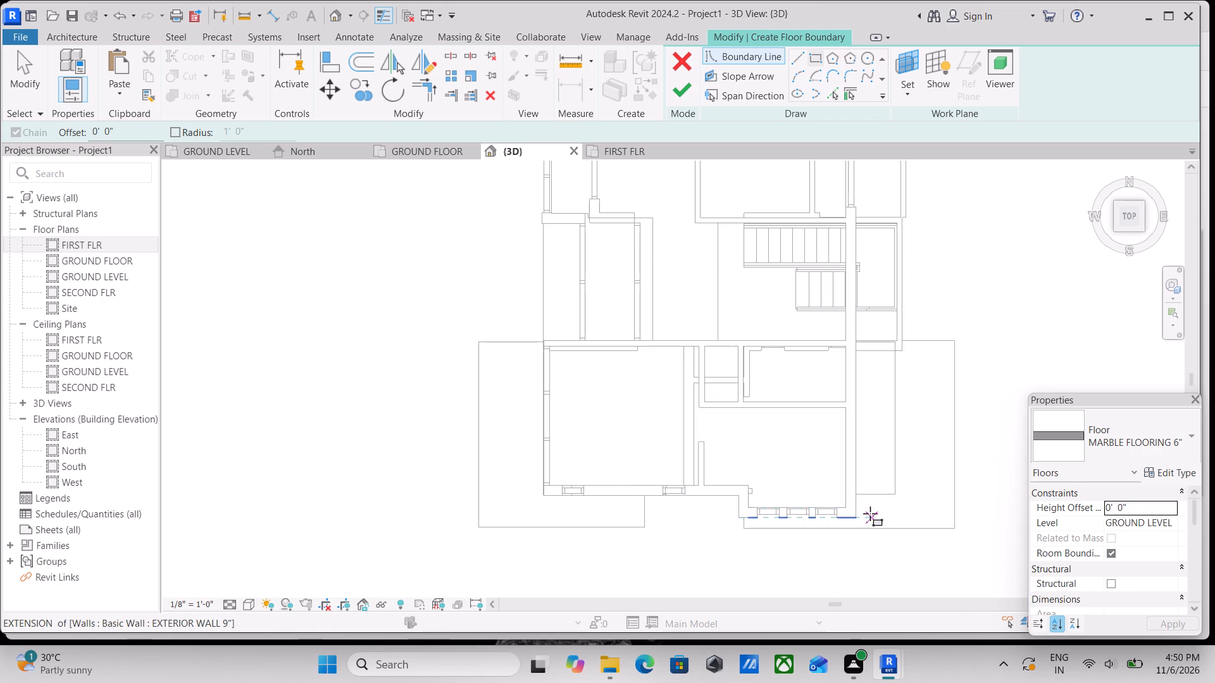
scroll(870, 513, "up", 3)
left_click(846, 484)
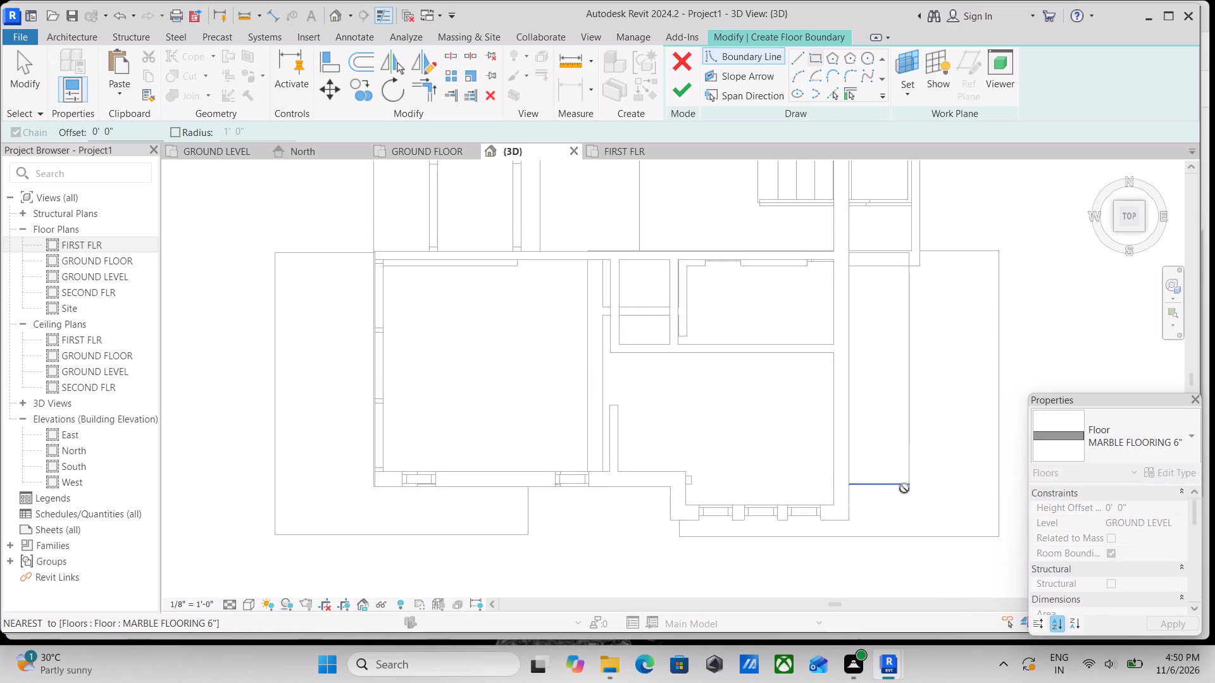
key("Escape")
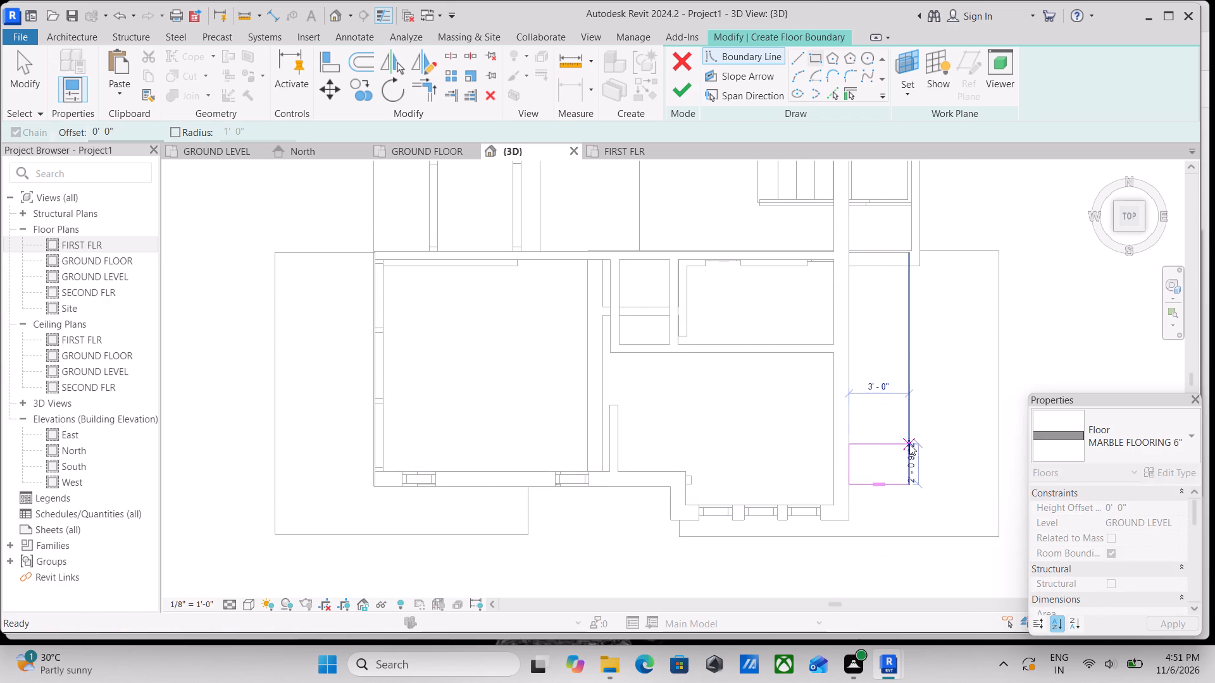
scroll(845, 483, "up", 2)
left_click(852, 483)
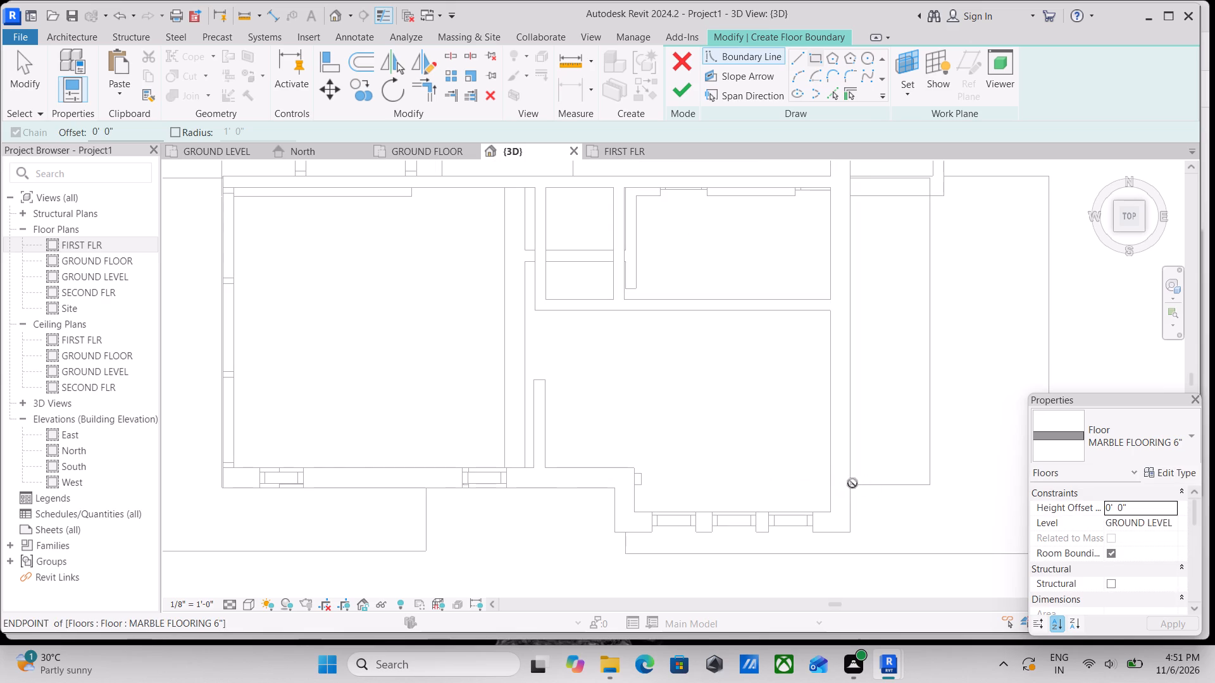
scroll(923, 379, "down", 1)
middle_click_drag(925, 384, 975, 541)
scroll(973, 400, "down", 1)
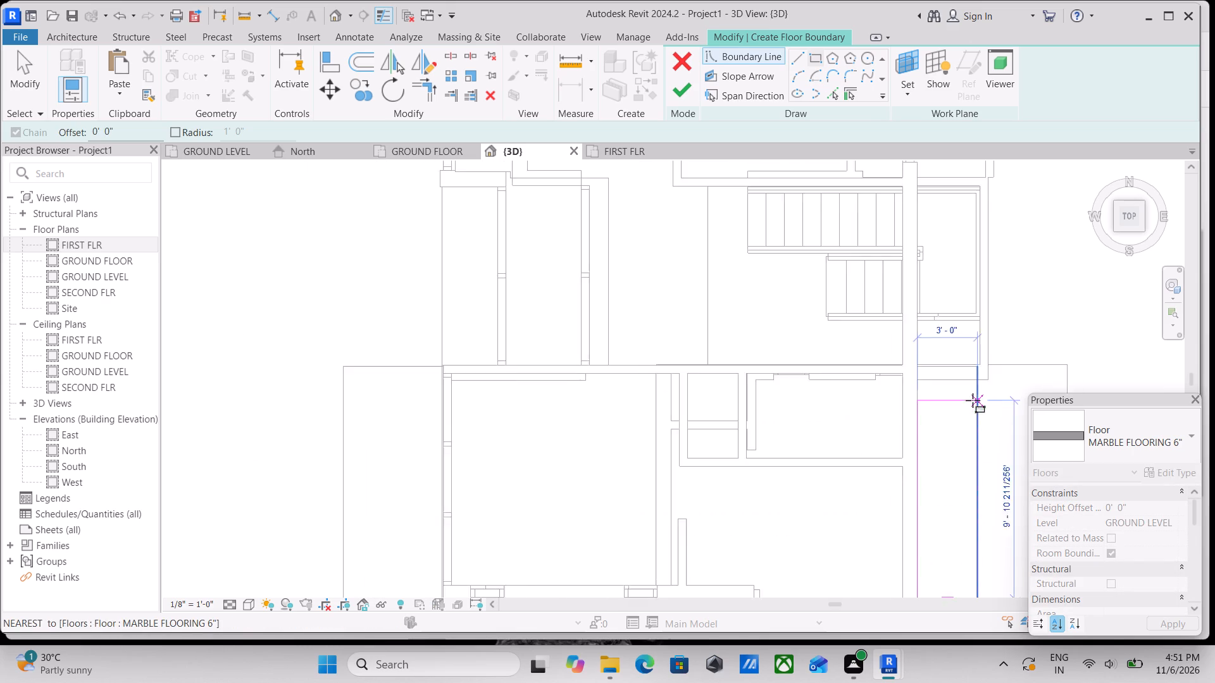
scroll(973, 400, "down", 1)
middle_click_drag(972, 415, 983, 493)
scroll(980, 403, "down", 1)
middle_click_drag(980, 412, 989, 521)
scroll(992, 424, "down", 1)
middle_click_drag(992, 424, 1001, 517)
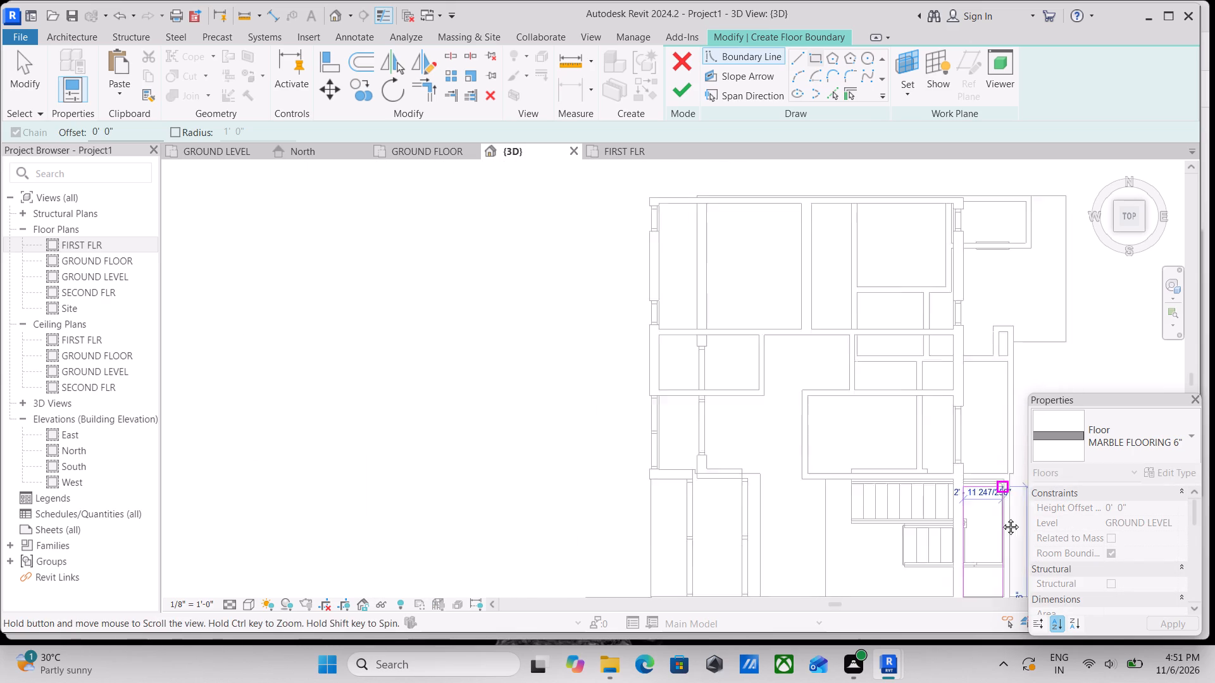
middle_click_drag(1001, 517, 1001, 521)
middle_click_drag(1019, 399, 1026, 460)
scroll(1014, 422, "up", 2)
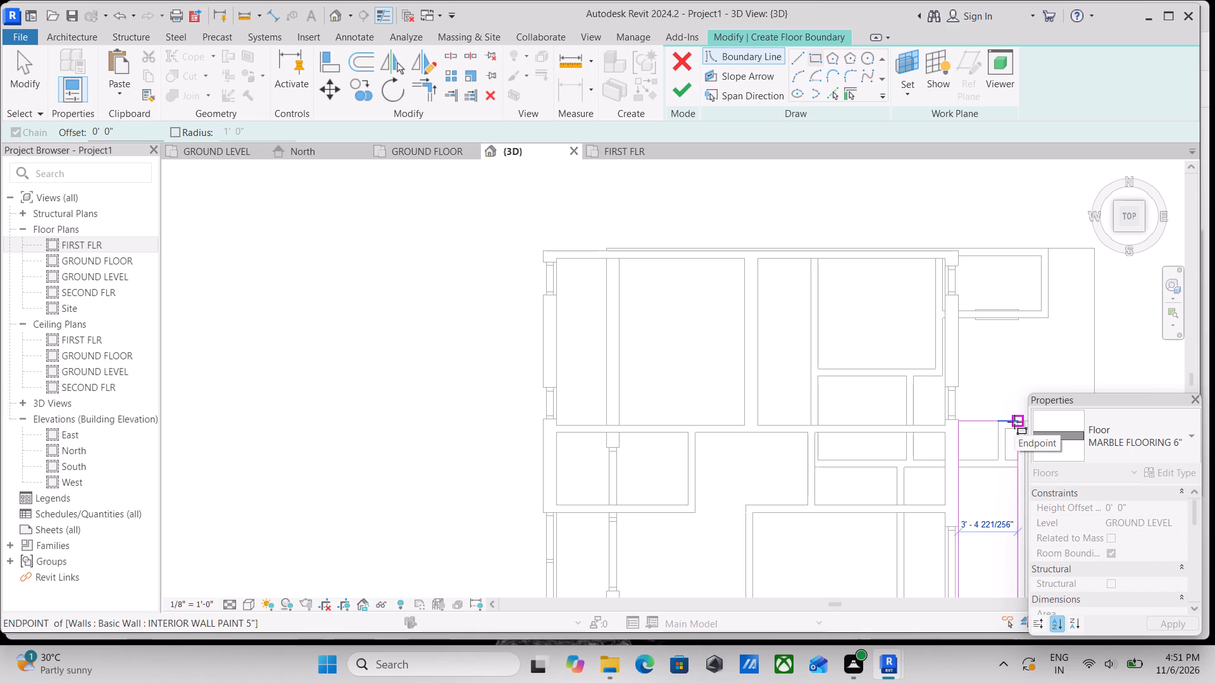
middle_click_drag(1014, 422, 852, 410)
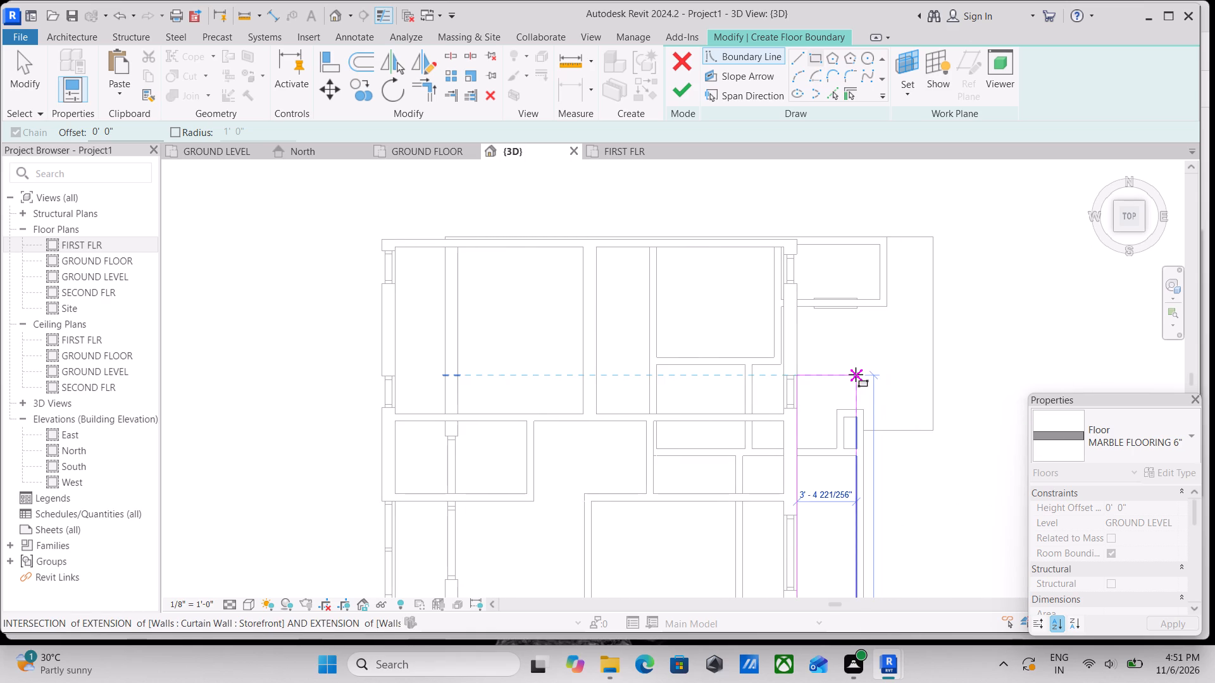
scroll(856, 374, "down", 1)
middle_click_drag(856, 374, 888, 460)
scroll(886, 422, "up", 1)
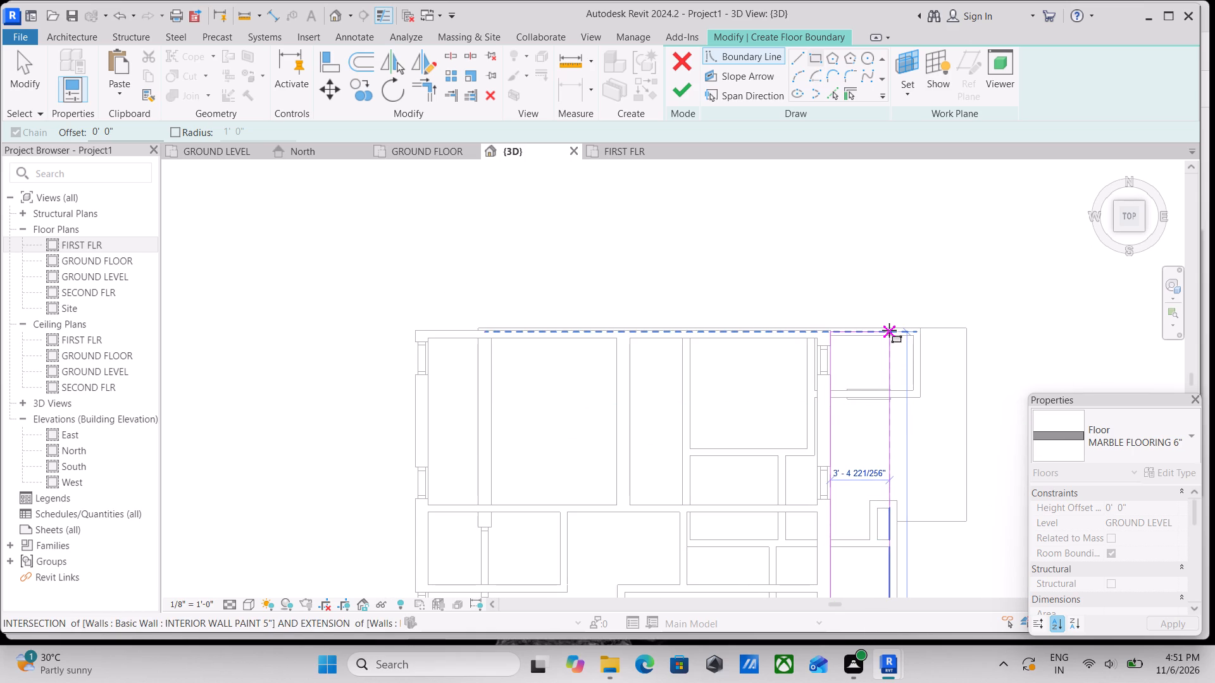
scroll(890, 327, "up", 2)
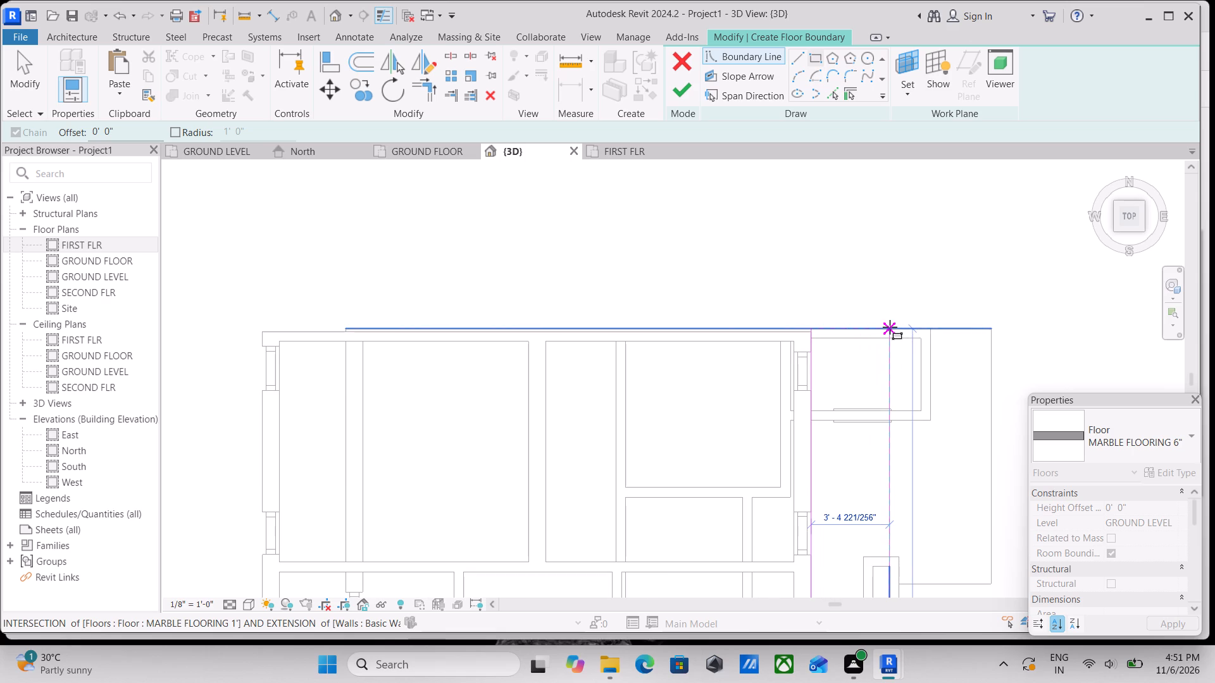
left_click(890, 327)
scroll(994, 388, "down", 1)
middle_click_drag(994, 389, 924, 324)
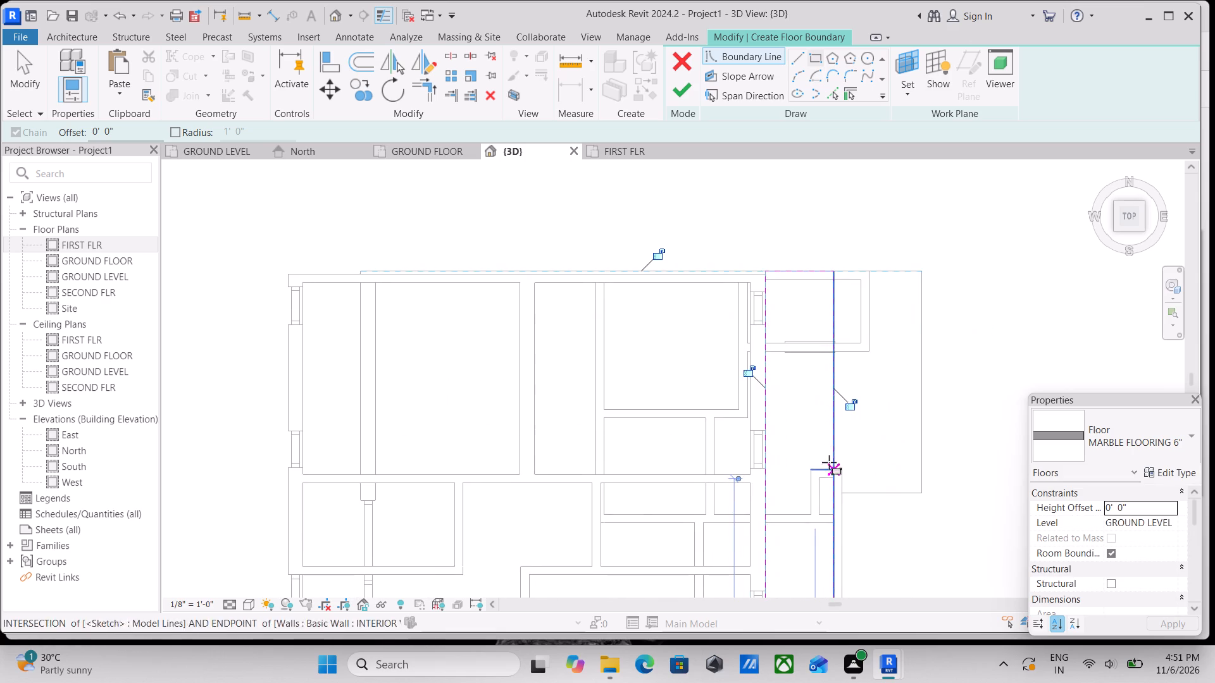
middle_click_drag(863, 431, 913, 335)
key("Escape")
scroll(919, 352, "down", 2)
key("Escape")
scroll(916, 361, "down", 2)
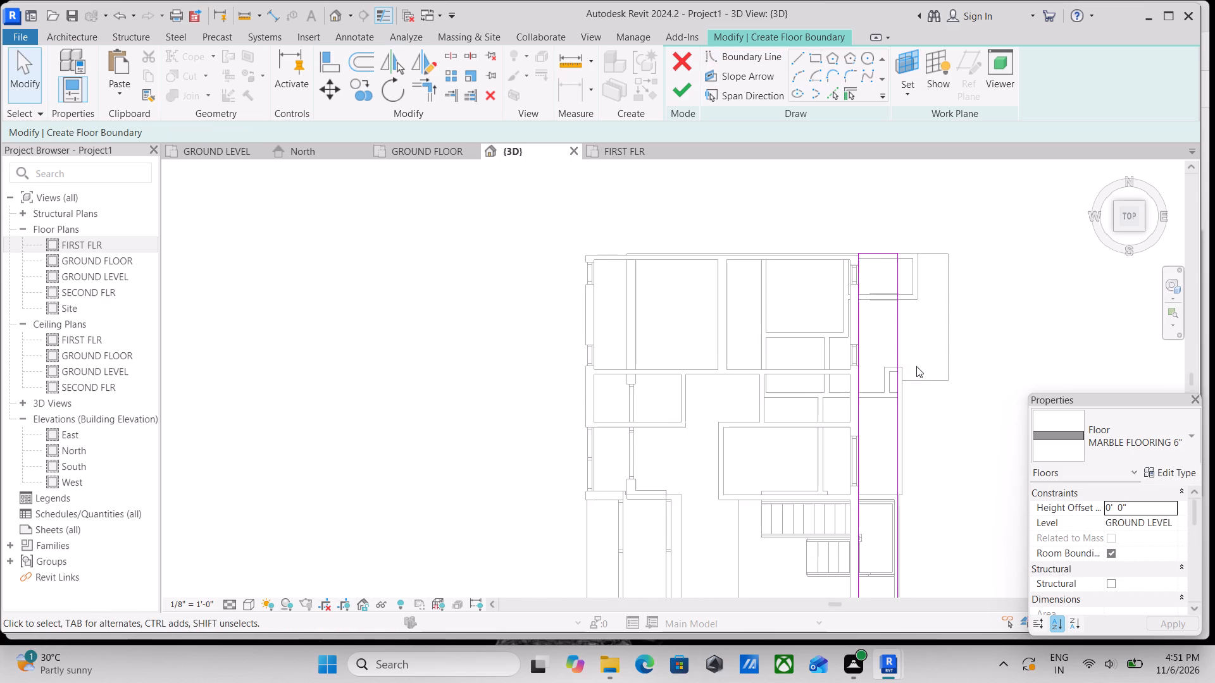
Shorten the floor sketch's east boundary line from its north end to 31'-1", level with the north-east slab's south edge.
middle_click_drag(916, 366, 923, 352)
middle_click_drag(913, 452, 928, 400)
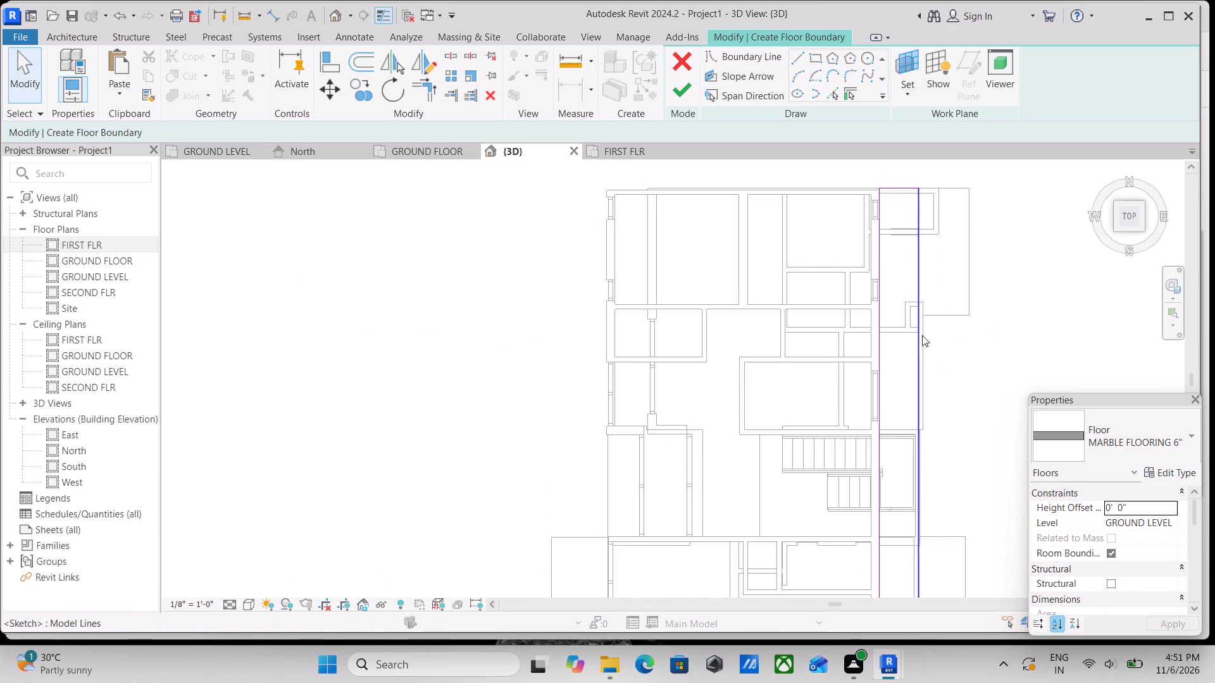
scroll(923, 333, "up", 2)
key("Escape")
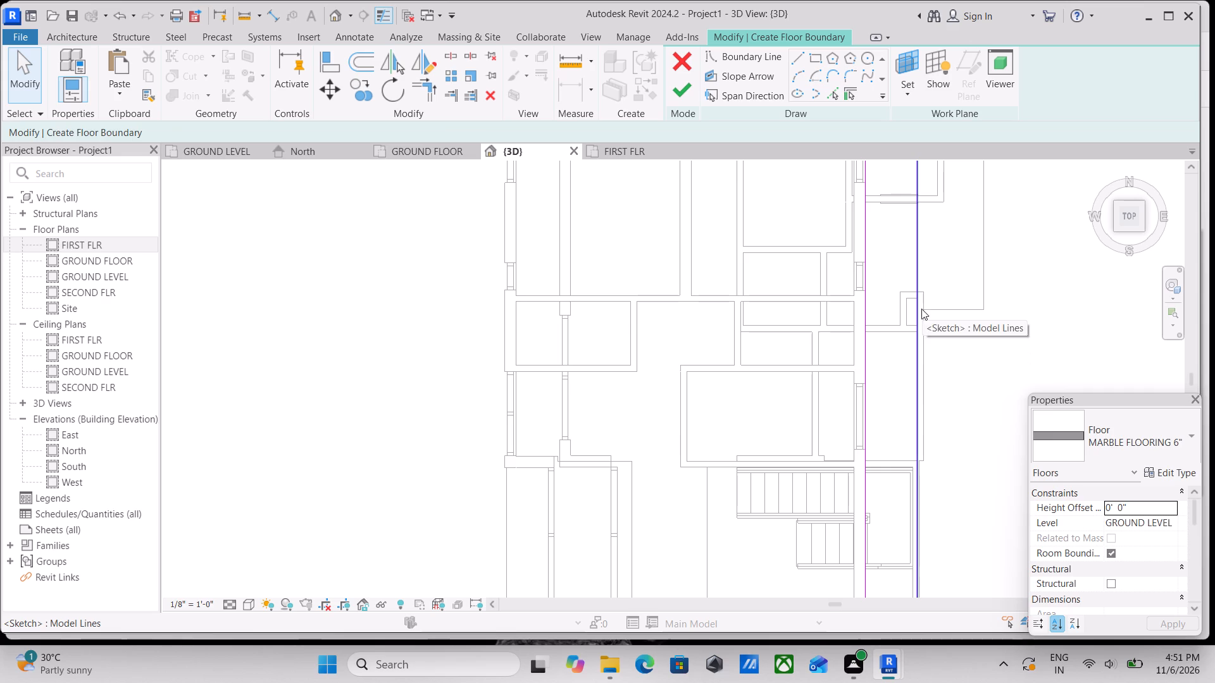
left_click(921, 309)
middle_click_drag(926, 325, 937, 384)
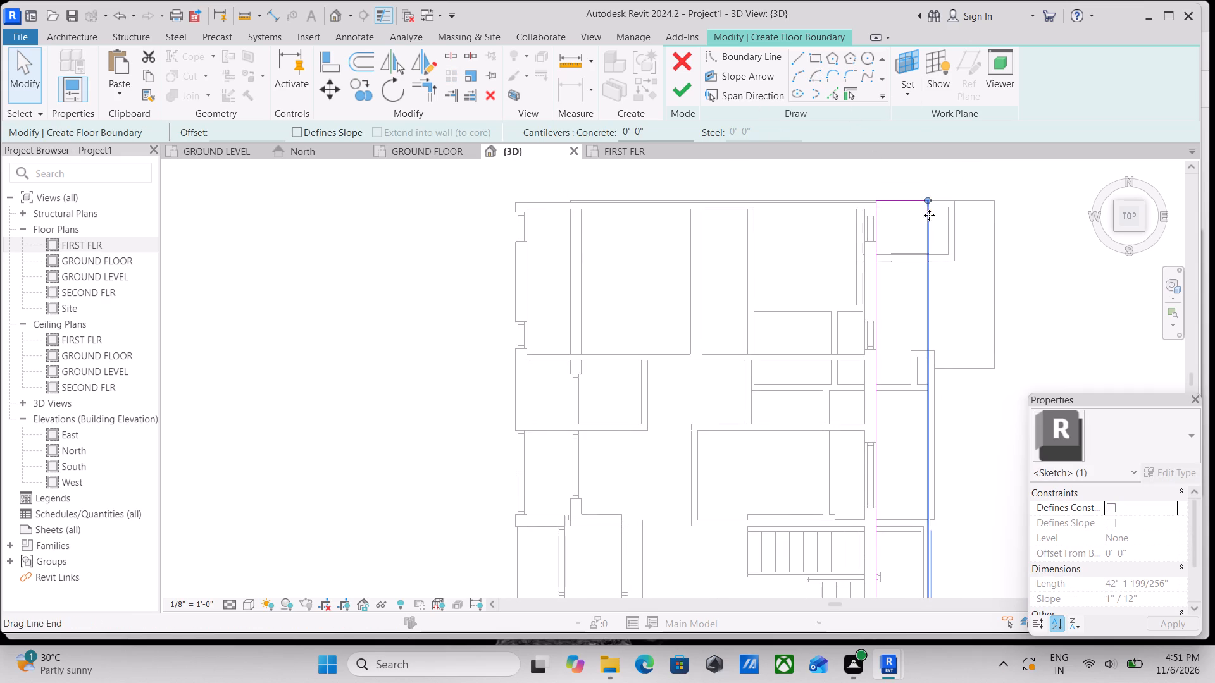
left_click_drag(928, 195, 933, 327)
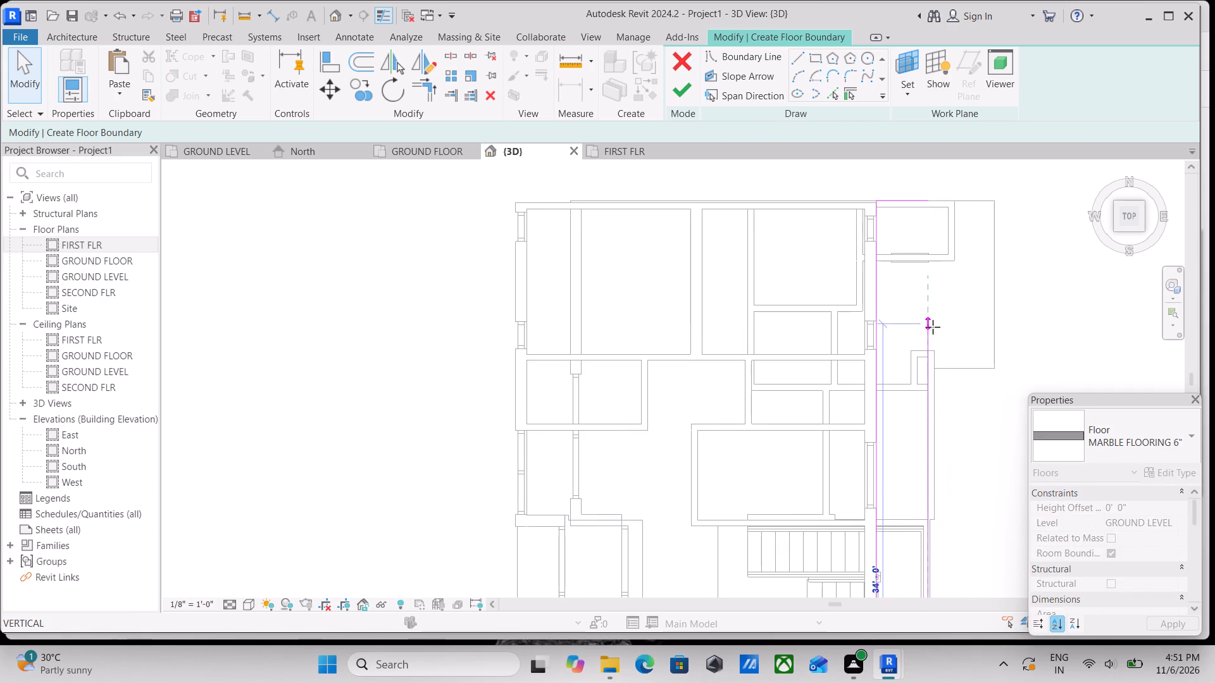
left_click_drag(933, 327, 932, 354)
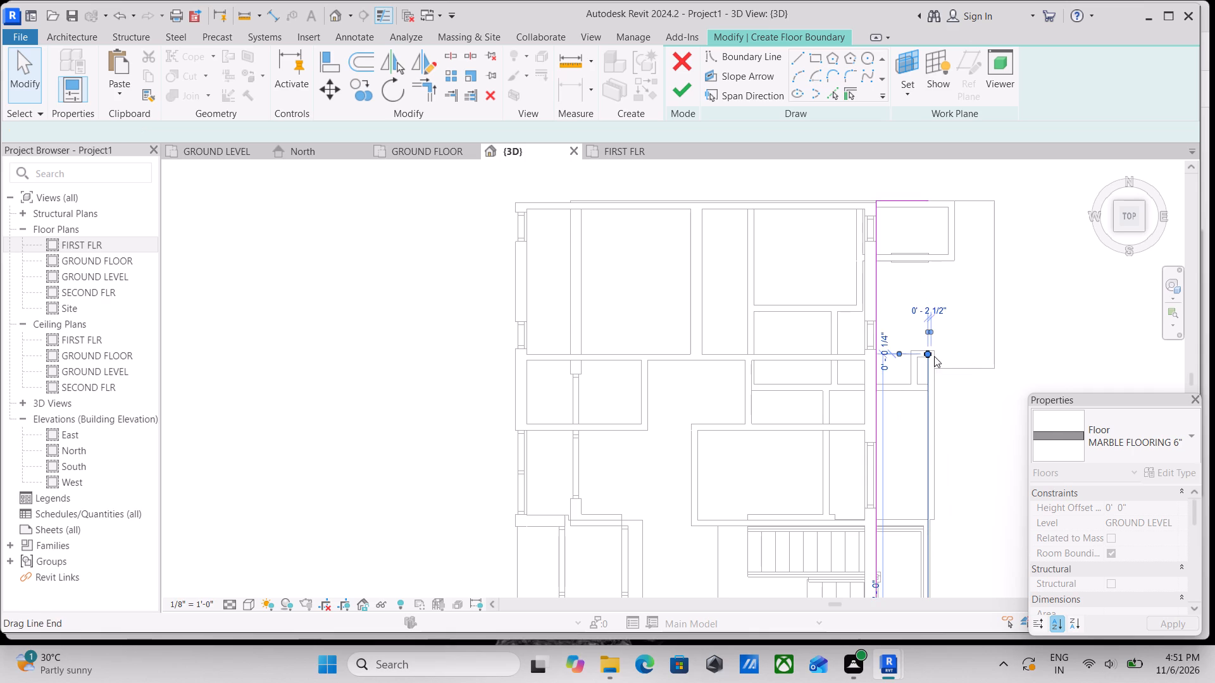
scroll(932, 362, "up", 7)
middle_click_drag(914, 321, 925, 281)
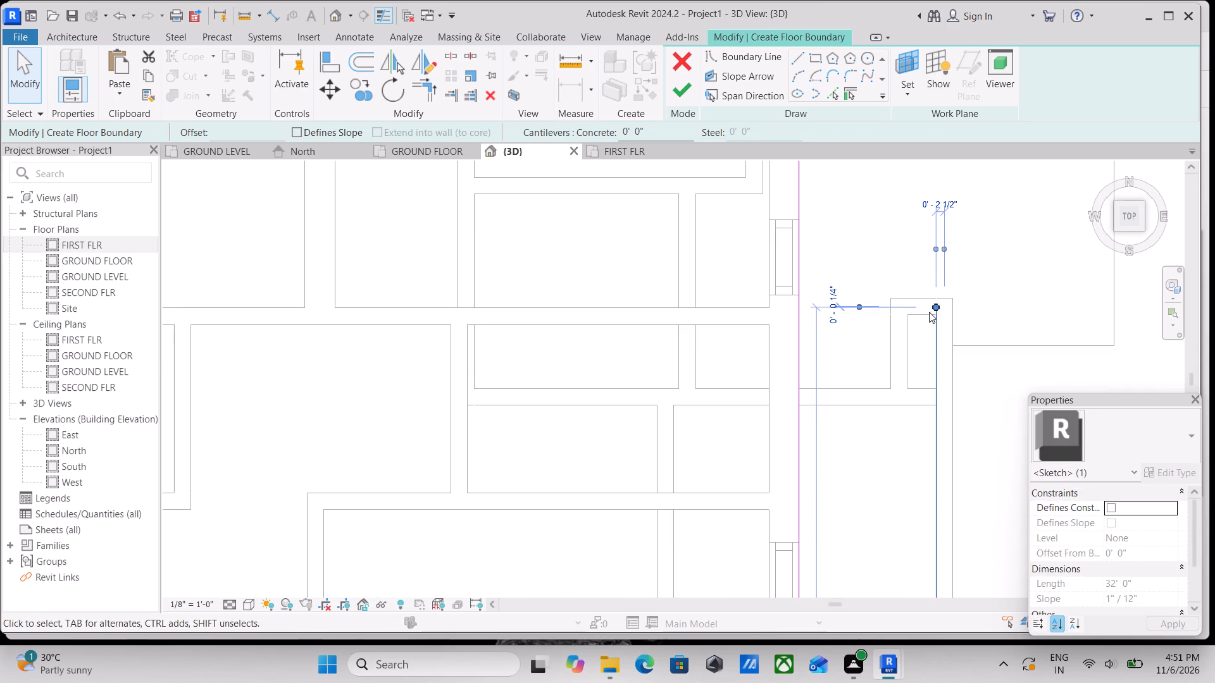
left_click_drag(934, 305, 935, 340)
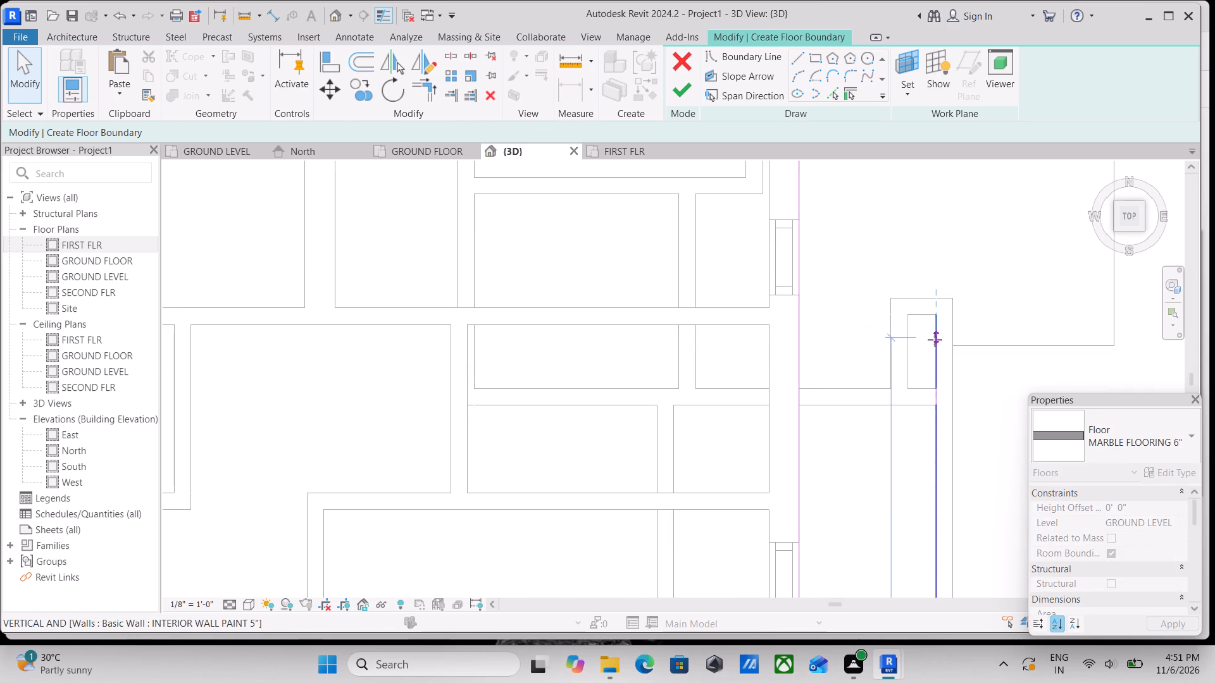
left_click_drag(935, 340, 936, 343)
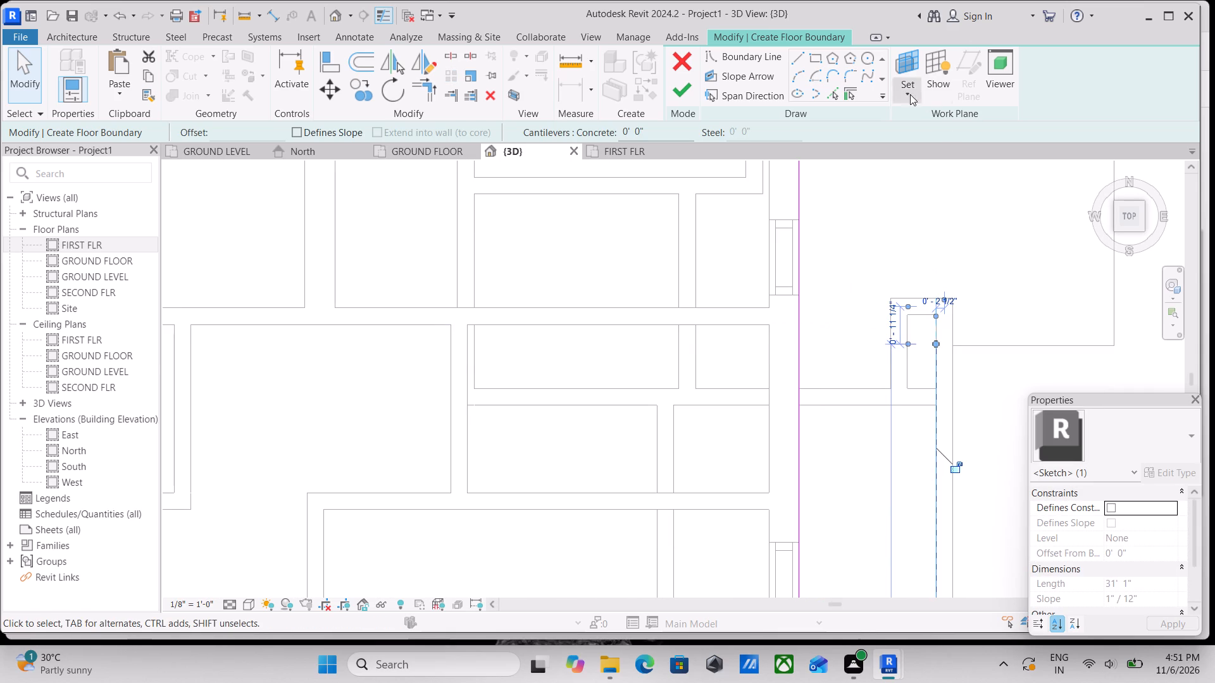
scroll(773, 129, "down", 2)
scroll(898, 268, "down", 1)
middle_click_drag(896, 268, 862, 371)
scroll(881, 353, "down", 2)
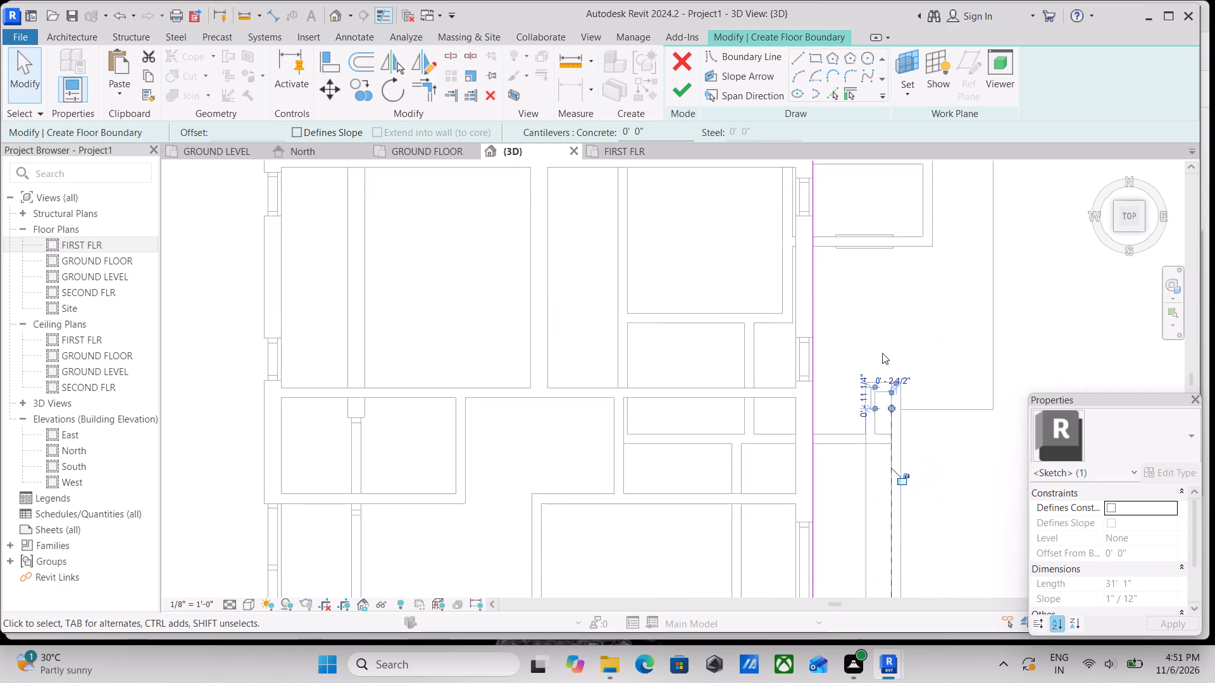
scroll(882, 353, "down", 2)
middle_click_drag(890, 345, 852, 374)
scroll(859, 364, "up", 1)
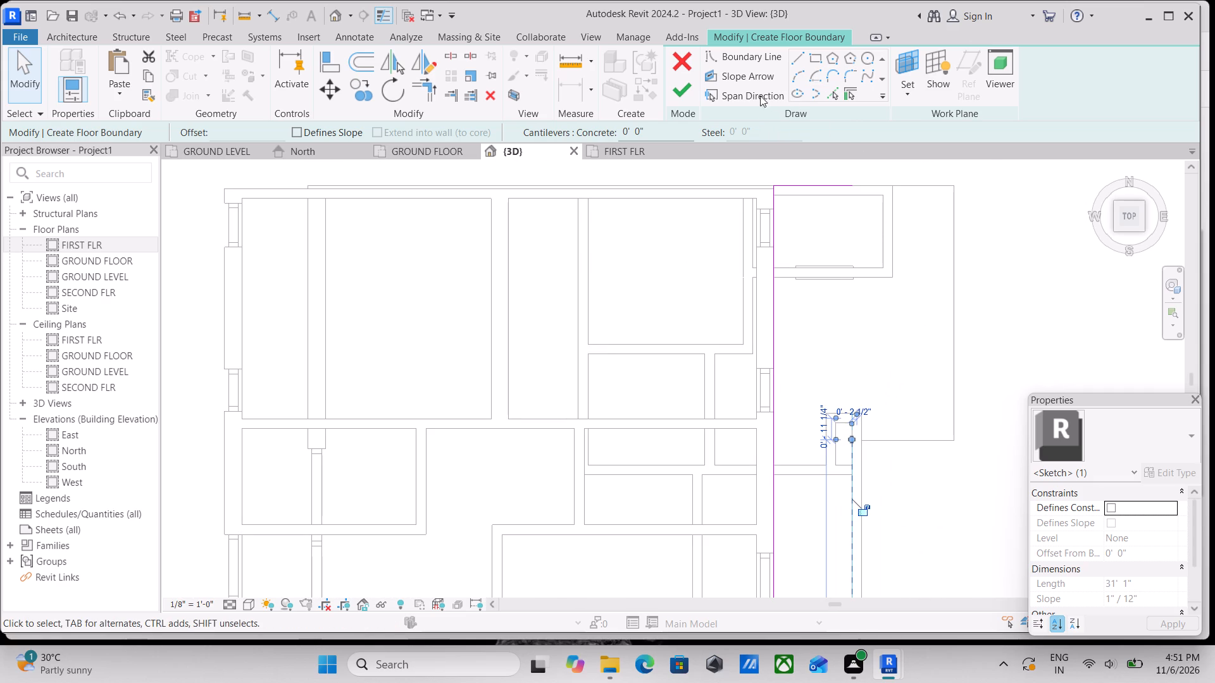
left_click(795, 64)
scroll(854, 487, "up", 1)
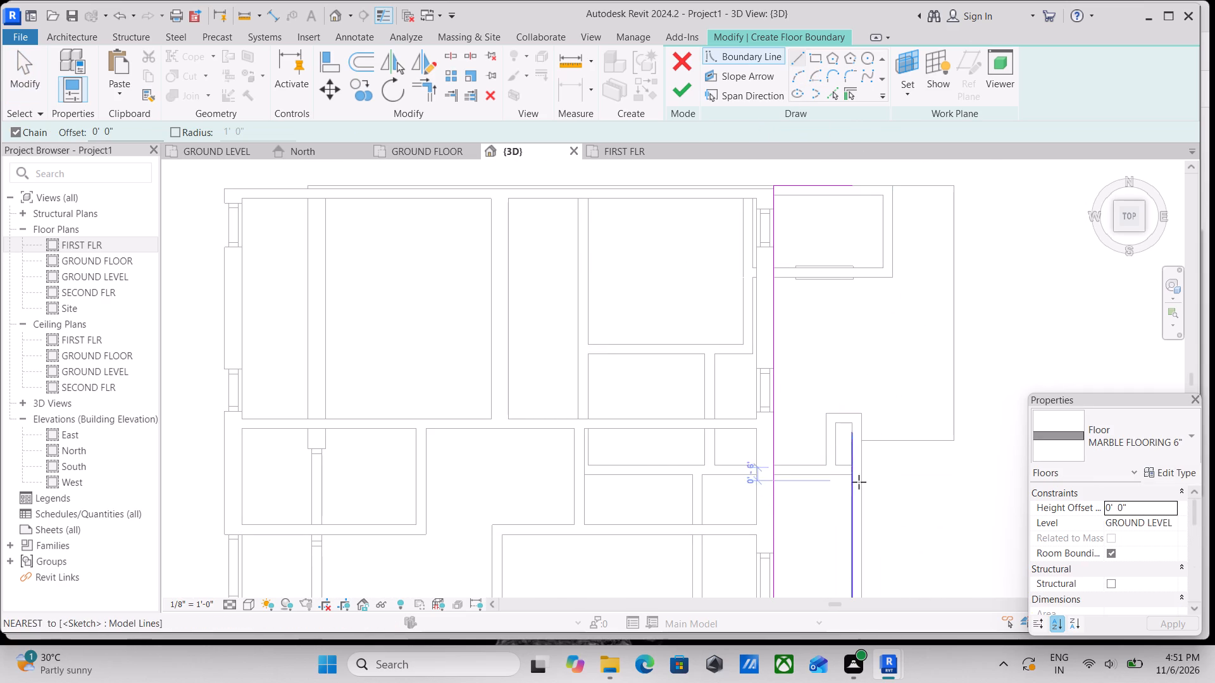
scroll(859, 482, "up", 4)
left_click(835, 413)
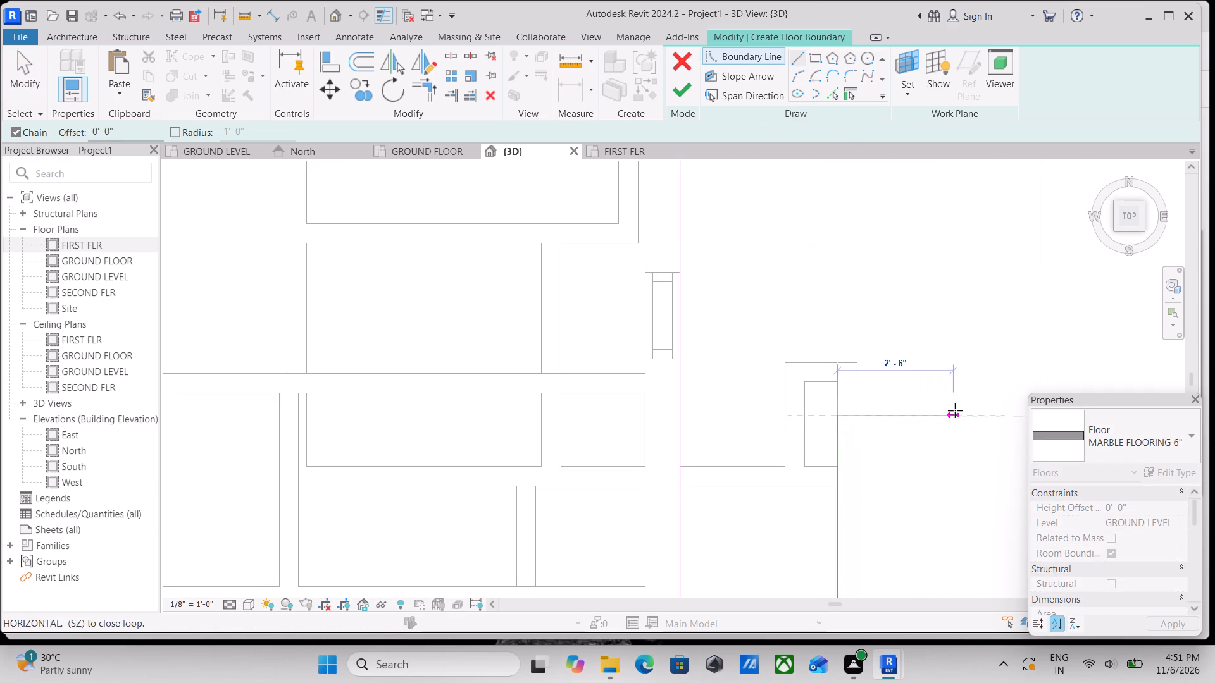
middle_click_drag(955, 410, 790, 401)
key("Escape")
Shorten the floor sketch's east boundary line at its north end to about 31'-0 3/4", closer to the north-east slab's south edge.
scroll(699, 436, "up", 3)
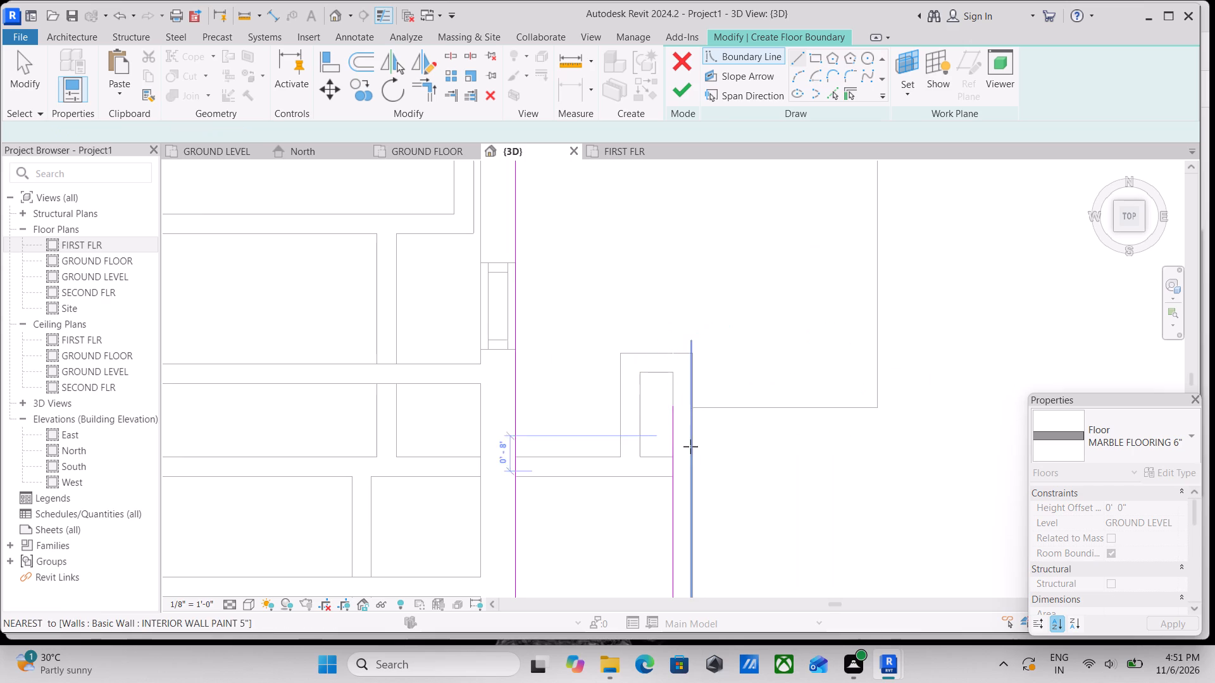
scroll(670, 408, "up", 7)
key("Escape")
left_click(645, 364)
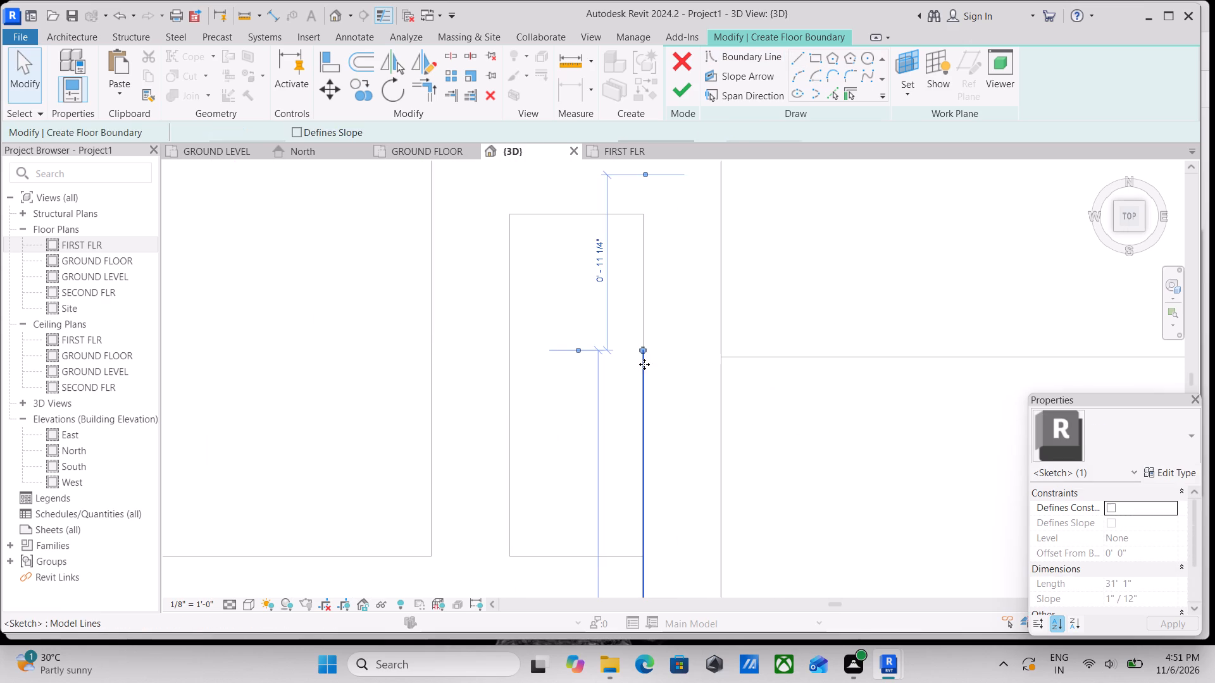
left_click_drag(642, 349, 642, 355)
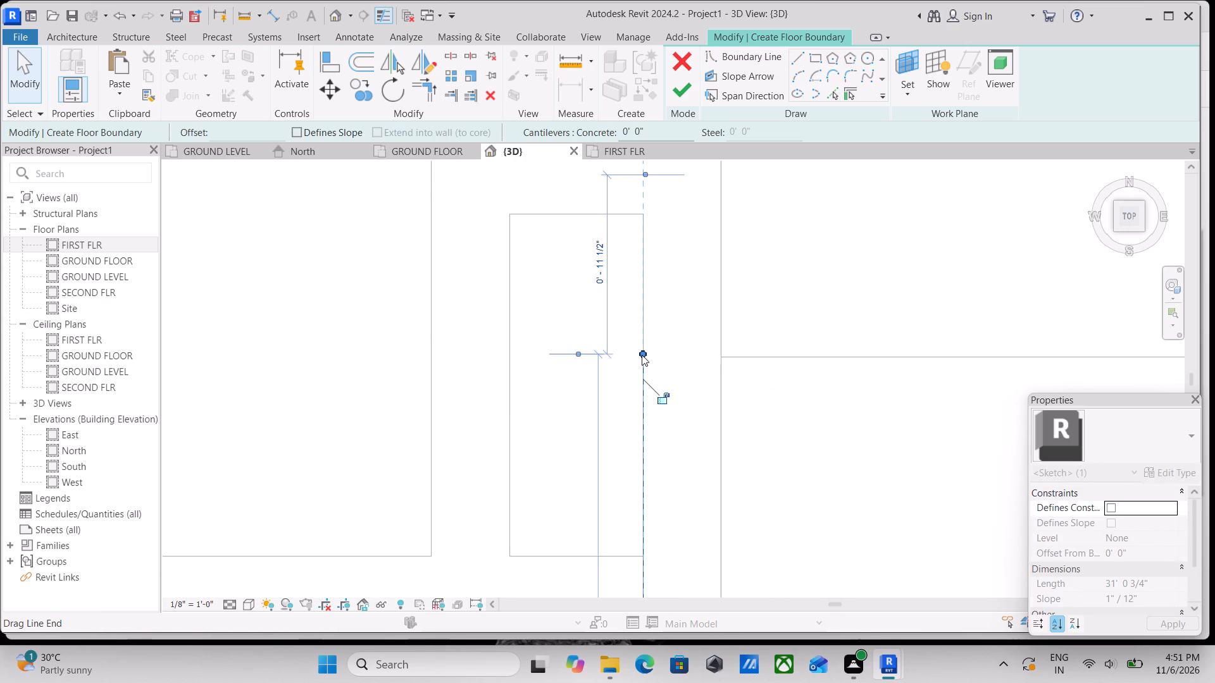
middle_click_drag(678, 373, 727, 387)
key("Escape")
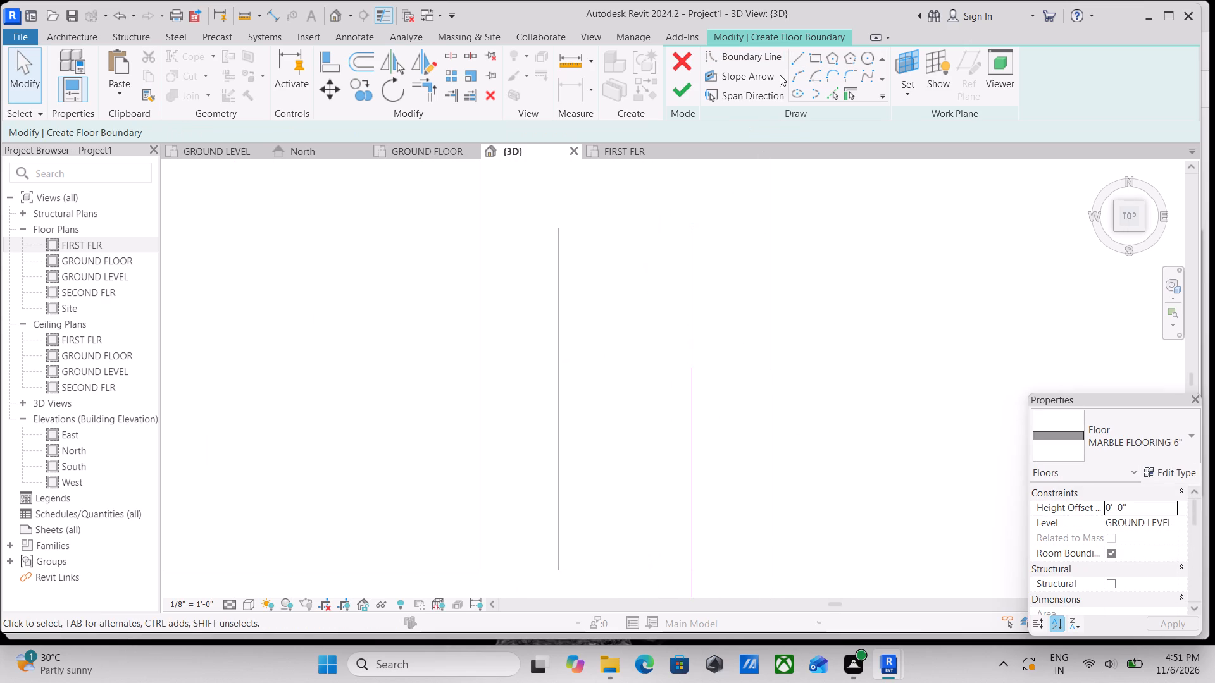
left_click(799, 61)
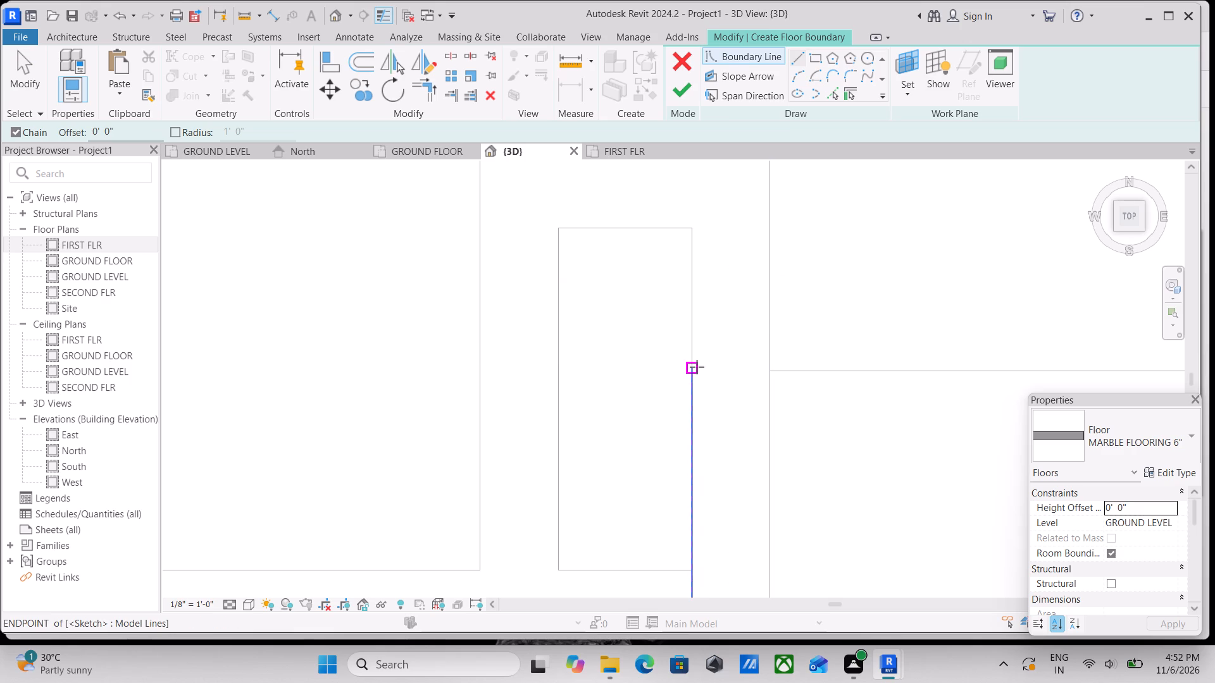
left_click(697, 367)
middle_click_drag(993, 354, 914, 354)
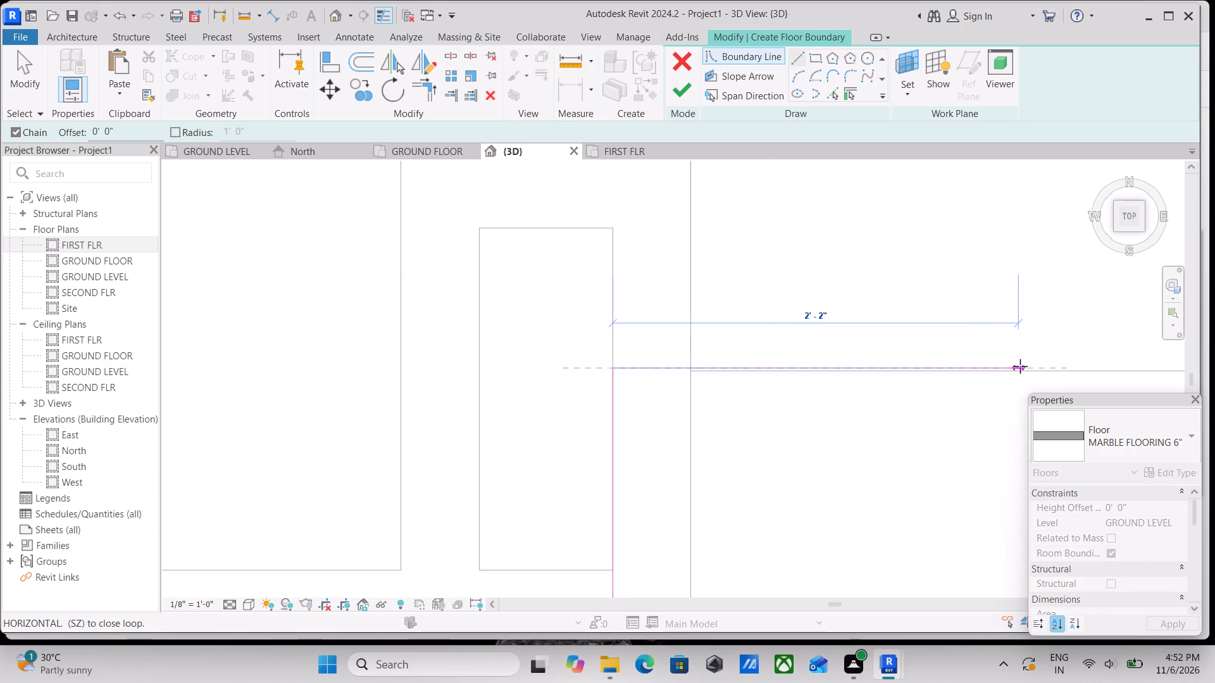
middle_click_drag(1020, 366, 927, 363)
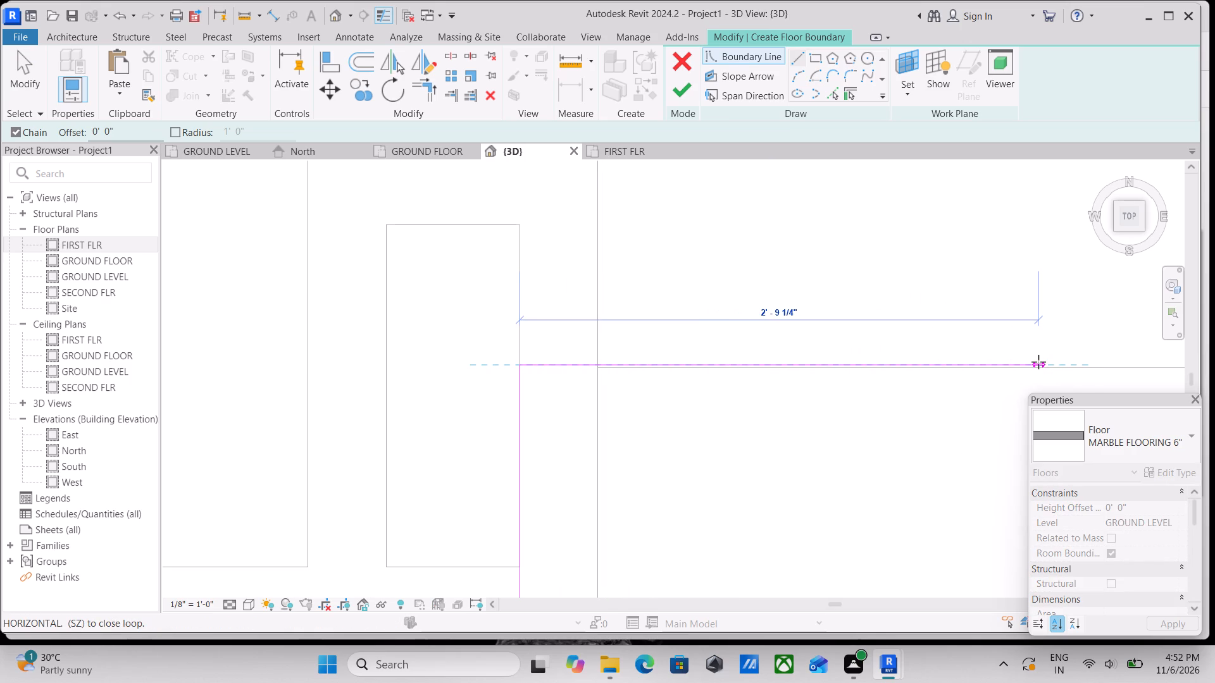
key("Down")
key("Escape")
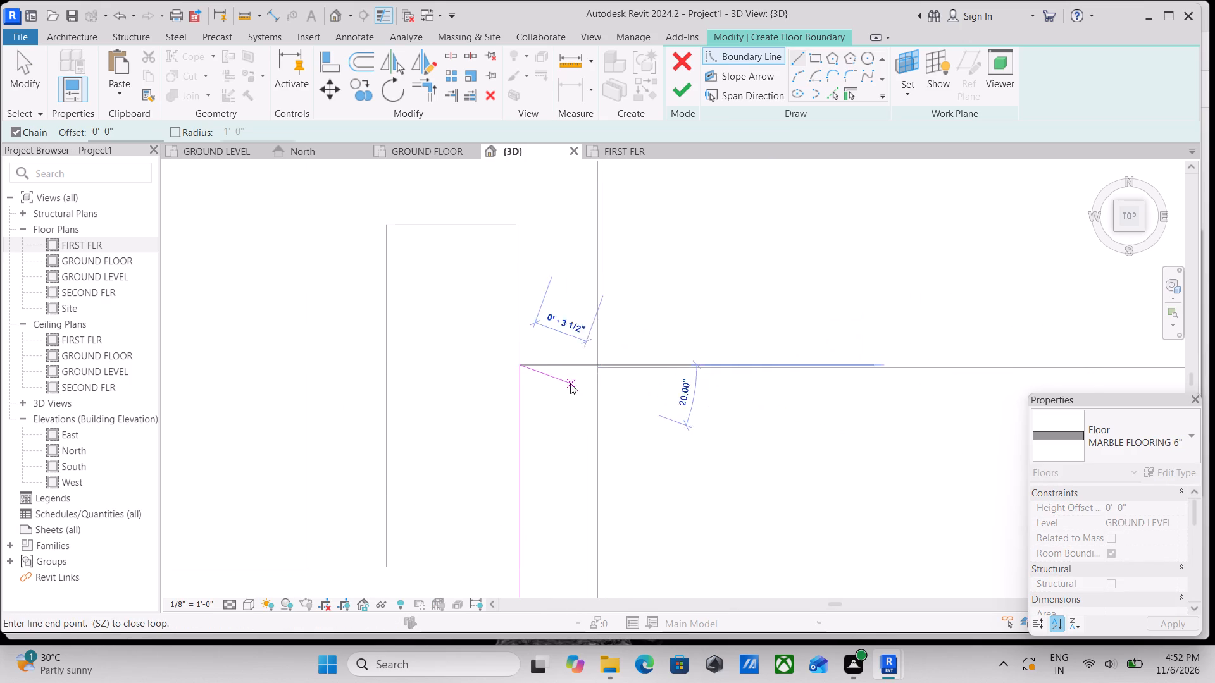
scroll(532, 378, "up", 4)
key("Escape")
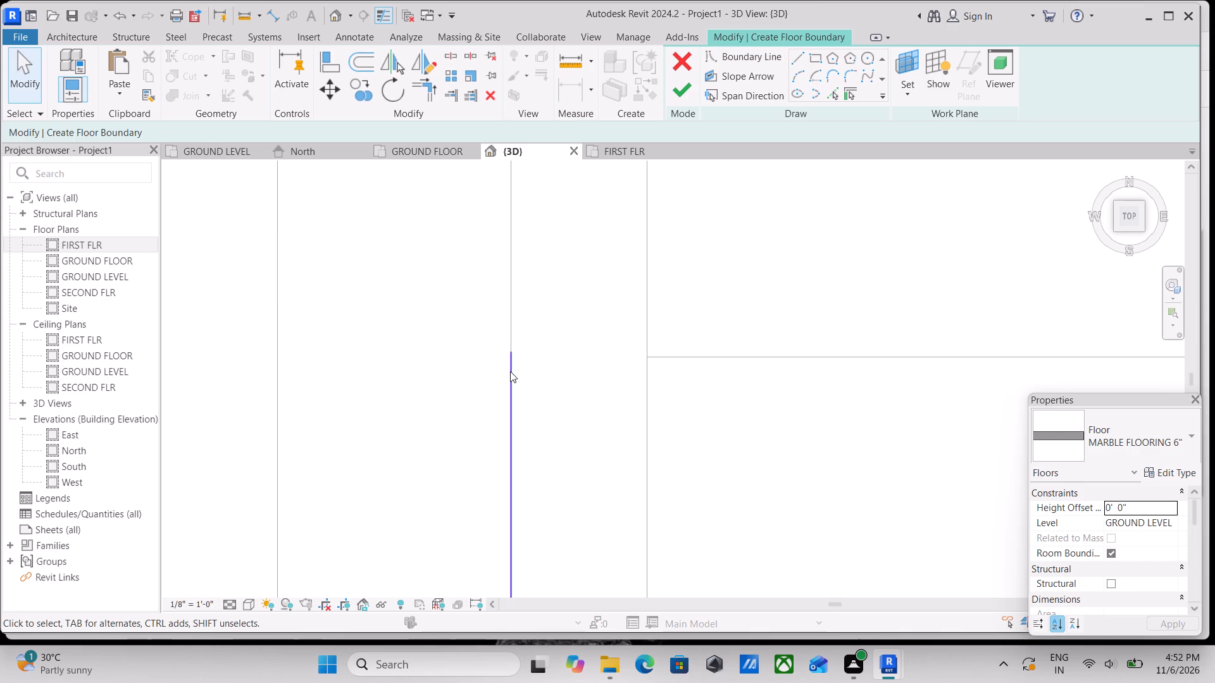
Lower the east boundary line's north end slightly more to line up with the north-east slab's south edge.
left_click(510, 371)
left_click_drag(510, 352, 509, 357)
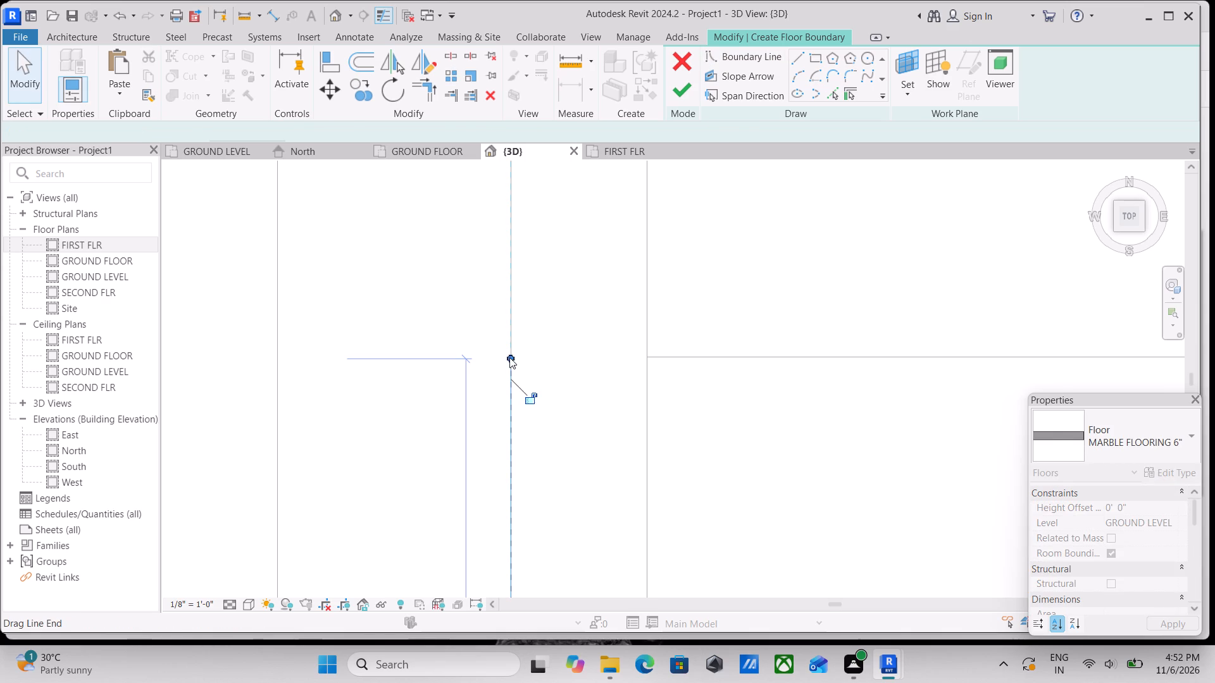
key("Escape")
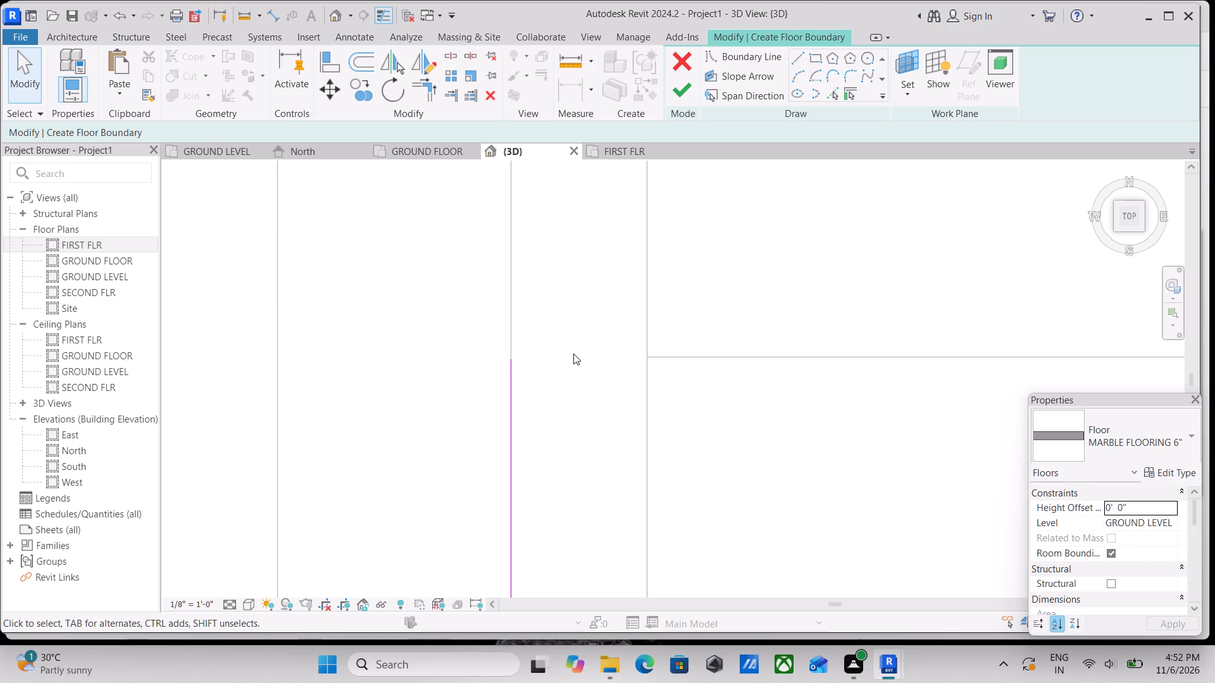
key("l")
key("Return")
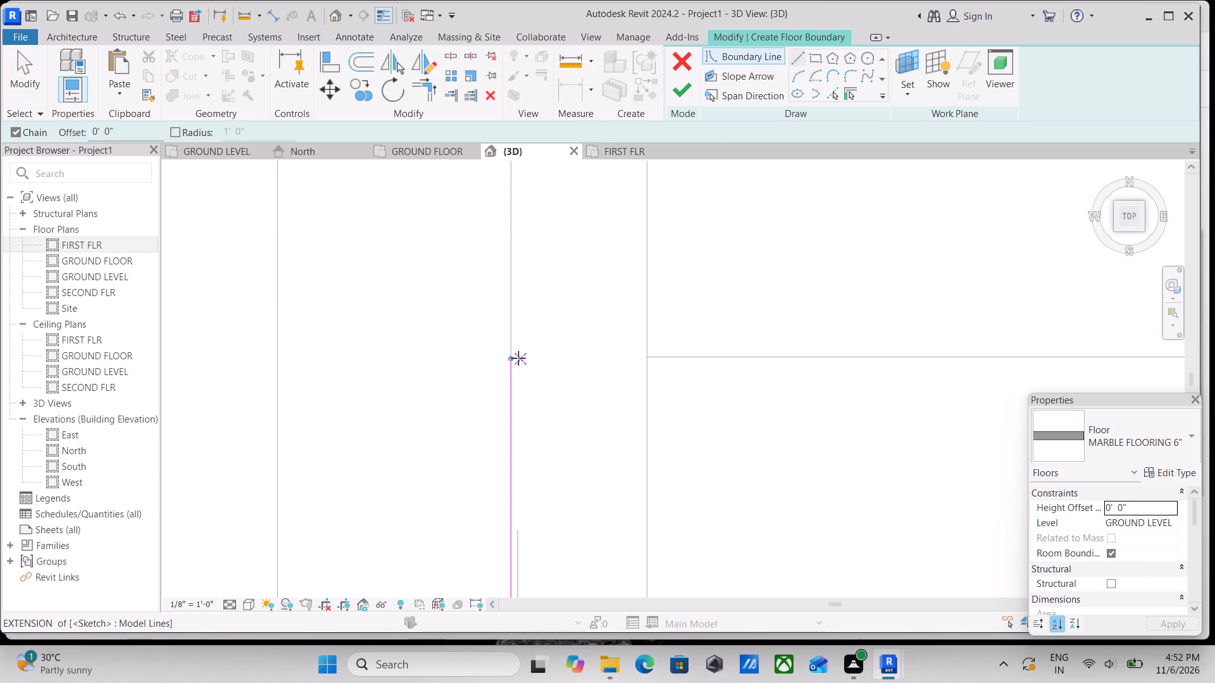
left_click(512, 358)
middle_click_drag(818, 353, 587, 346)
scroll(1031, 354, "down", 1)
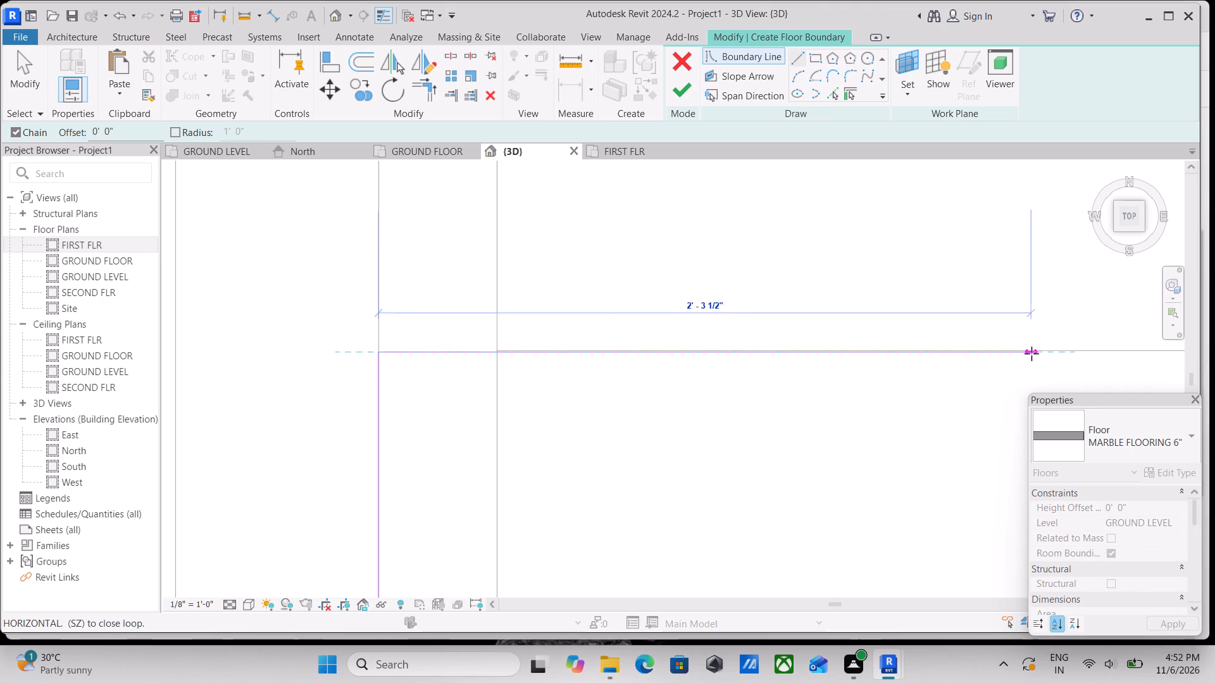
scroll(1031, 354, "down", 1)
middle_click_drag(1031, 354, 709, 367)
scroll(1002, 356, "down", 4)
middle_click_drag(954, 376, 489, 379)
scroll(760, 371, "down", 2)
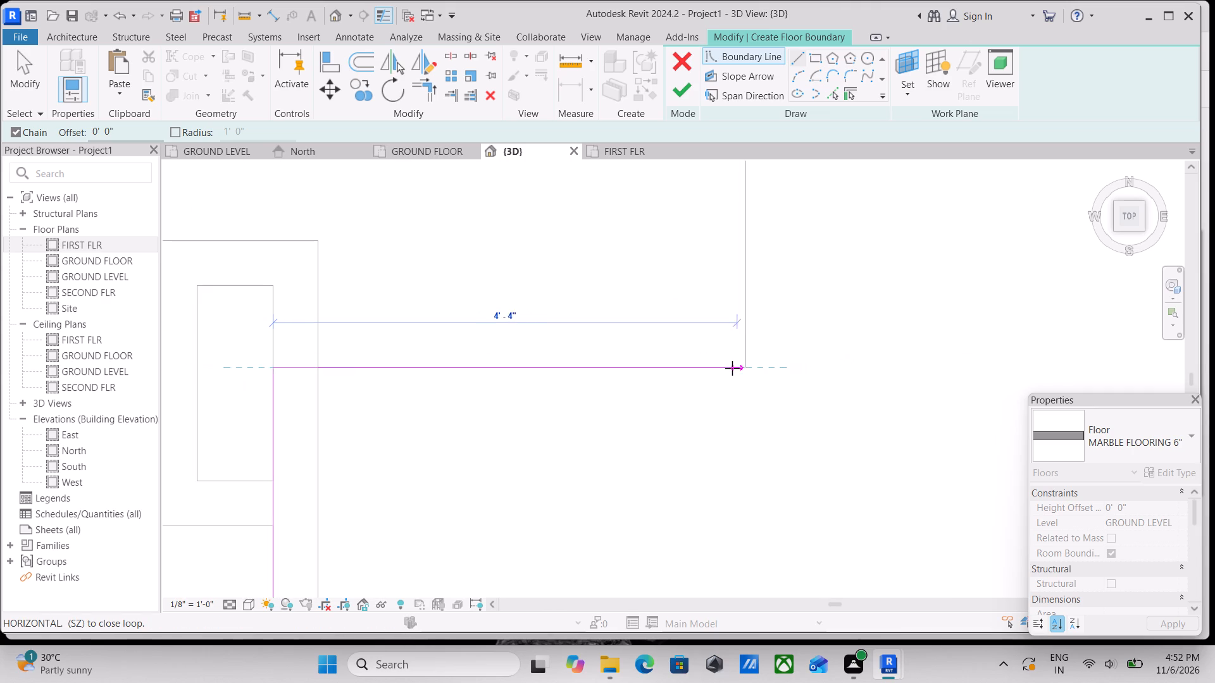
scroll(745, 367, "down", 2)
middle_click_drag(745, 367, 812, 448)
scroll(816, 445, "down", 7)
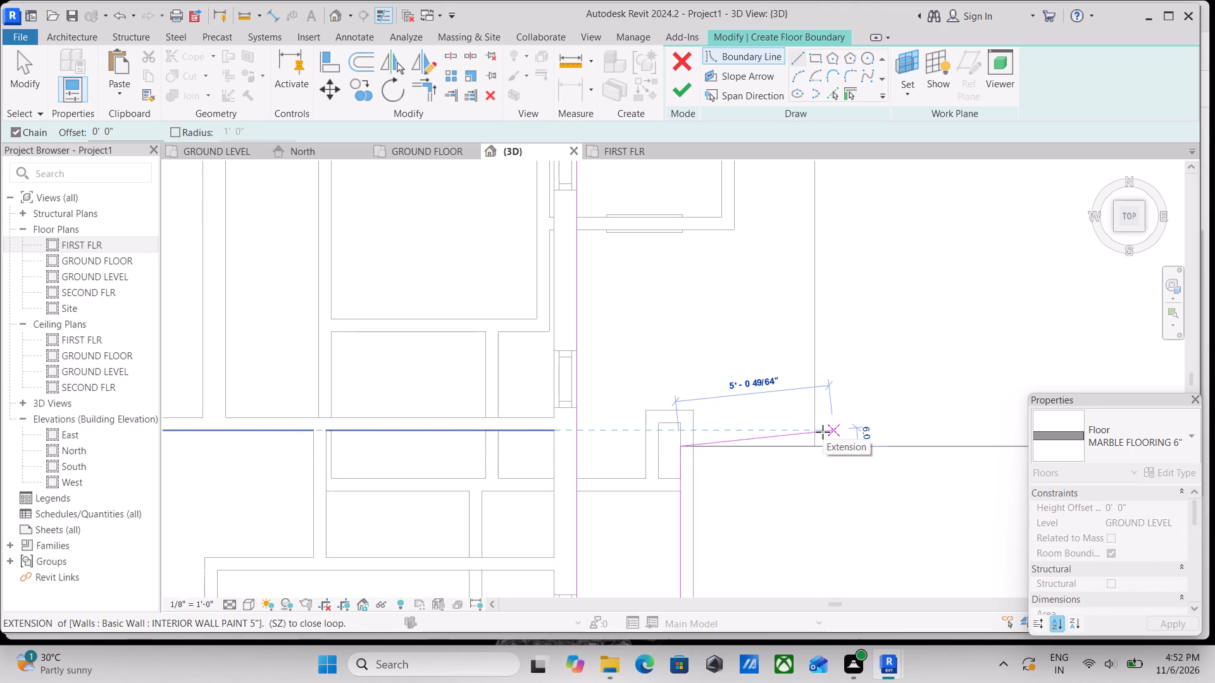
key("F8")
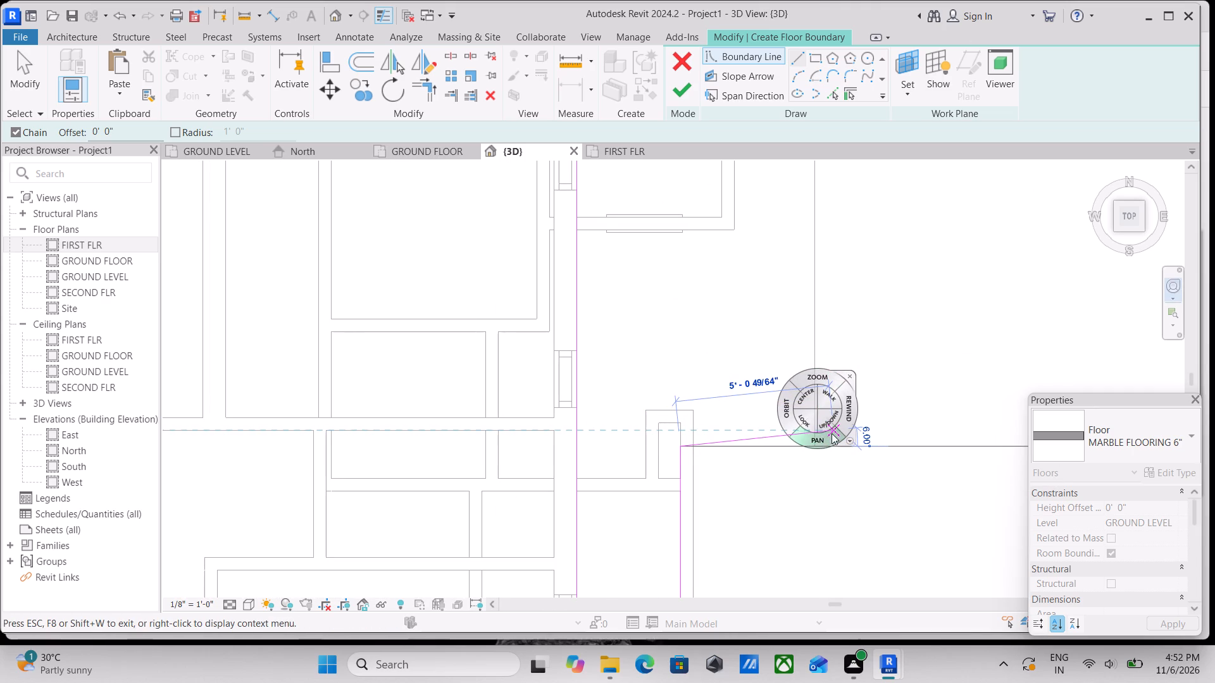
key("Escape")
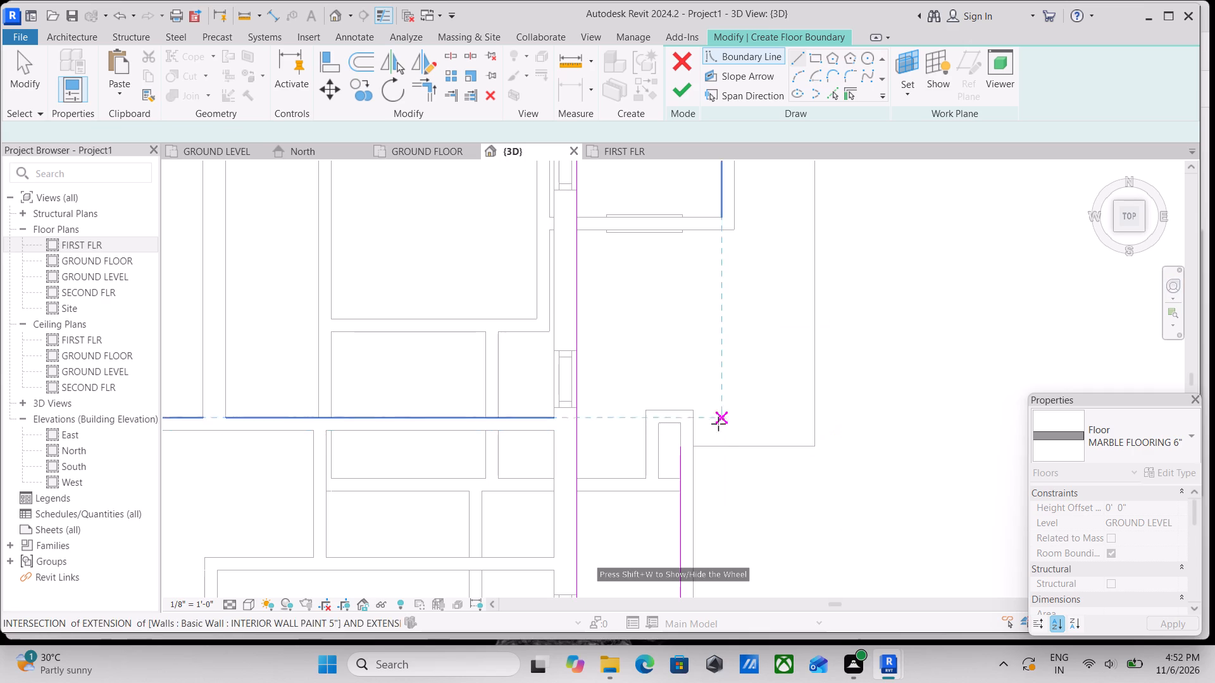
Draw a 4'-5" boundary line along the north-east slab's south edge, from its south-east corner to the east boundary line's north end.
scroll(789, 453, "up", 4)
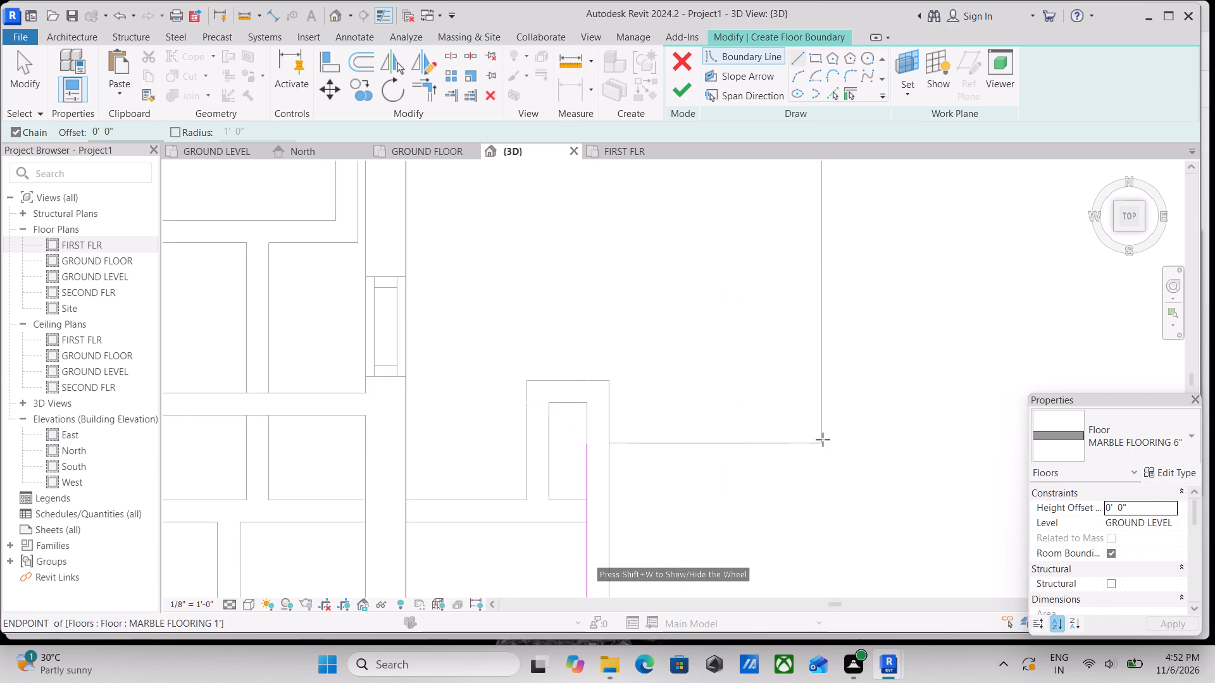
left_click(823, 440)
left_click(588, 441)
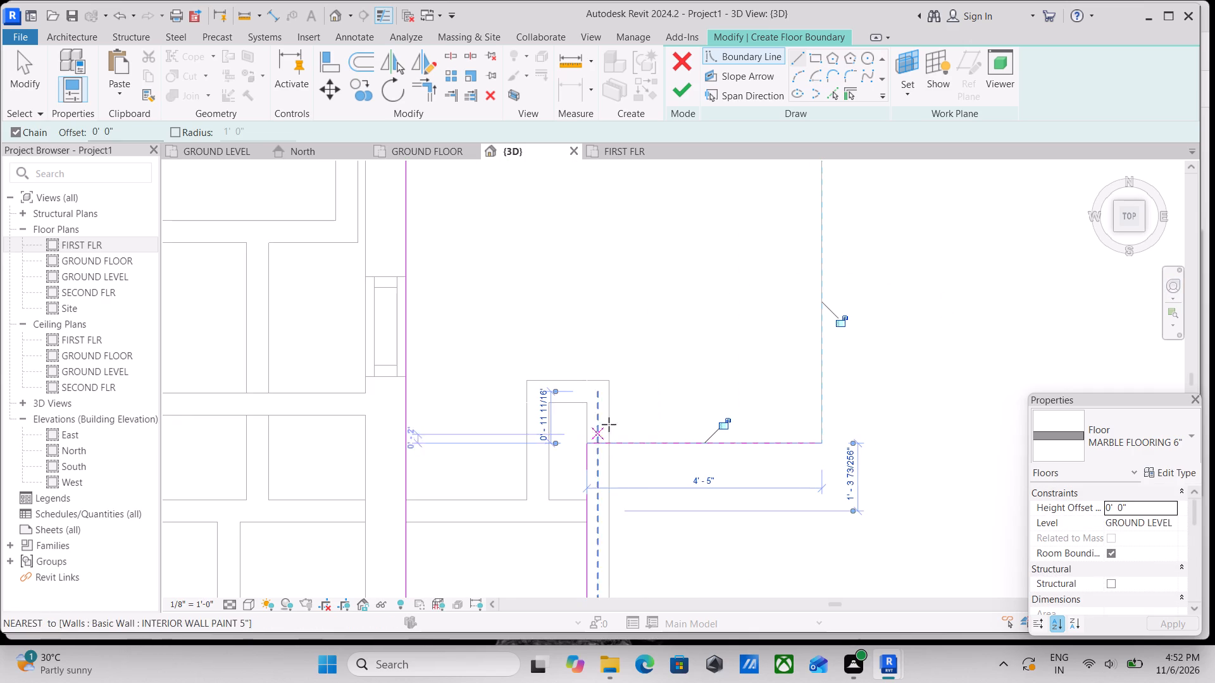
key("Escape")
Draw boundary lines from the slab's south-east corner about 11'-1" north, level with the house's north wall, and west to the west boundary's north end.
left_click(826, 441)
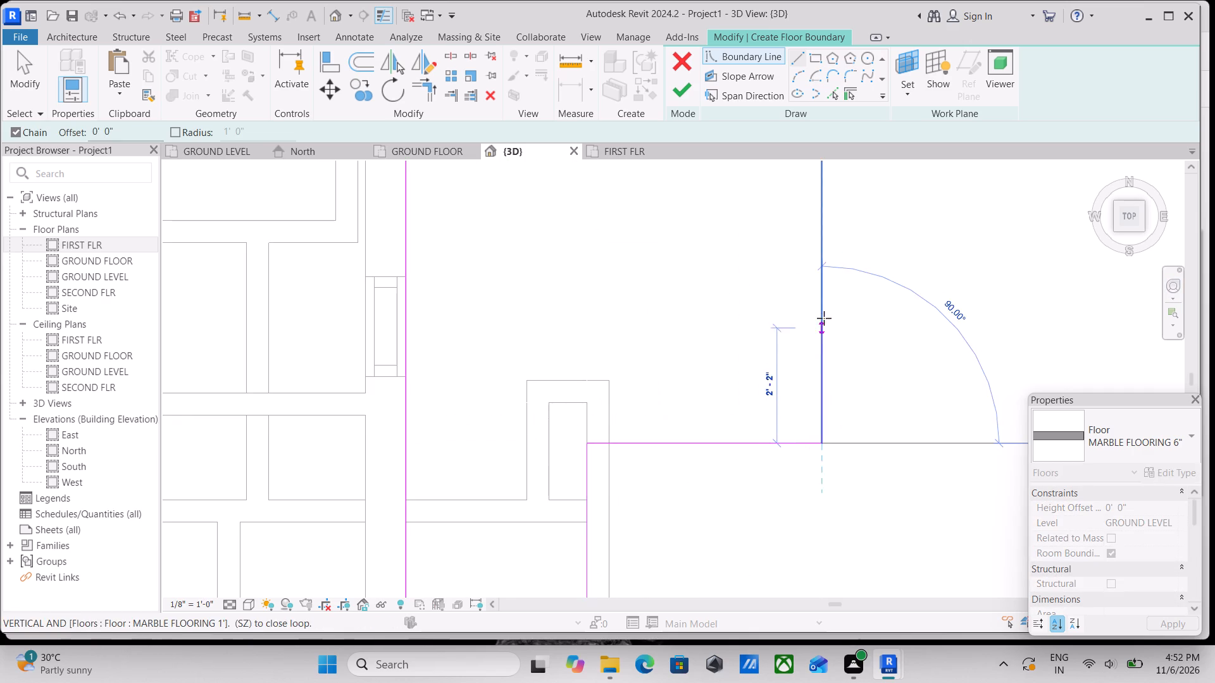
middle_click_drag(824, 318, 865, 484)
scroll(868, 328, "down", 2)
middle_click_drag(868, 328, 907, 531)
scroll(911, 352, "down", 2)
middle_click_drag(911, 352, 918, 411)
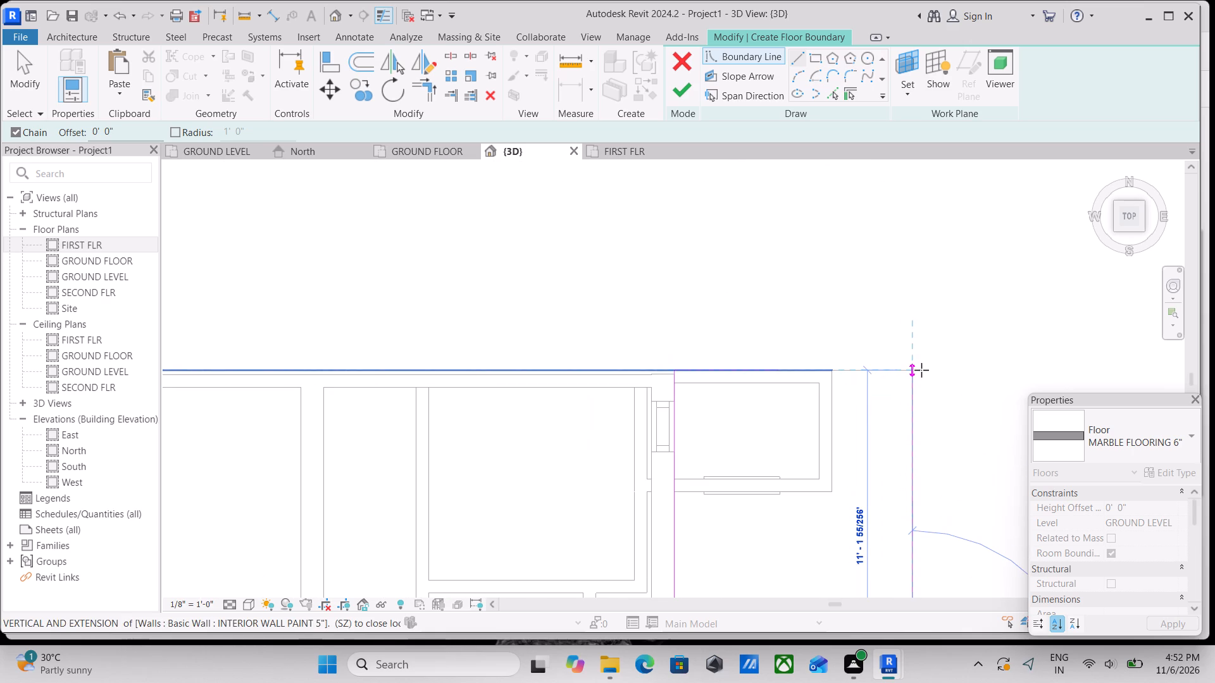
scroll(909, 371, "up", 1)
left_click(909, 371)
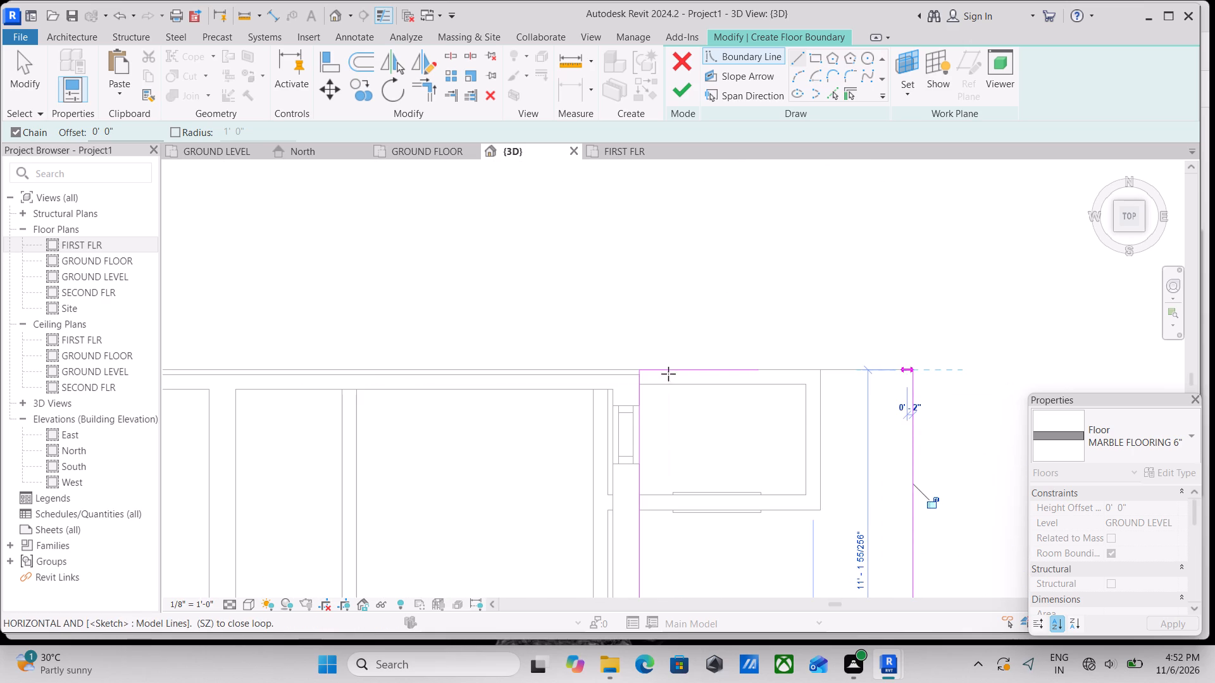
left_click(640, 371)
scroll(688, 347, "down", 1)
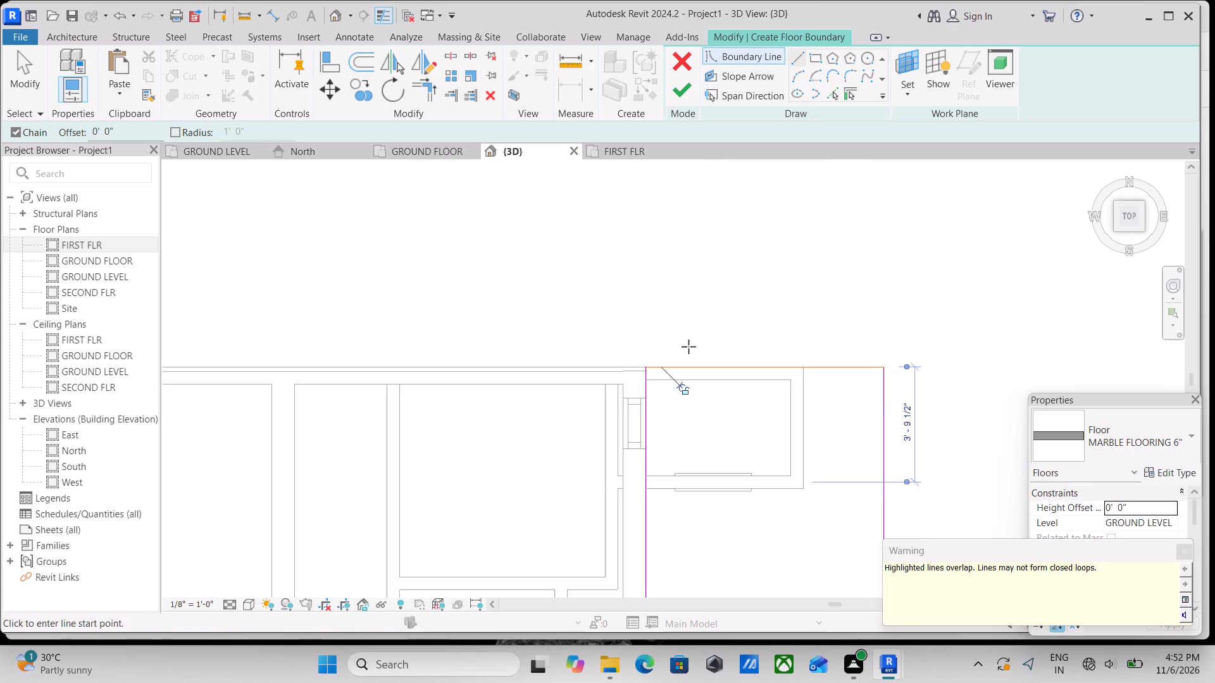
scroll(688, 347, "down", 1)
key("Escape")
key("Escape")
key("Escape")
Examine the floor boundary from the north-east extension down past the staircase to its south end.
middle_click_drag(874, 486, 889, 341)
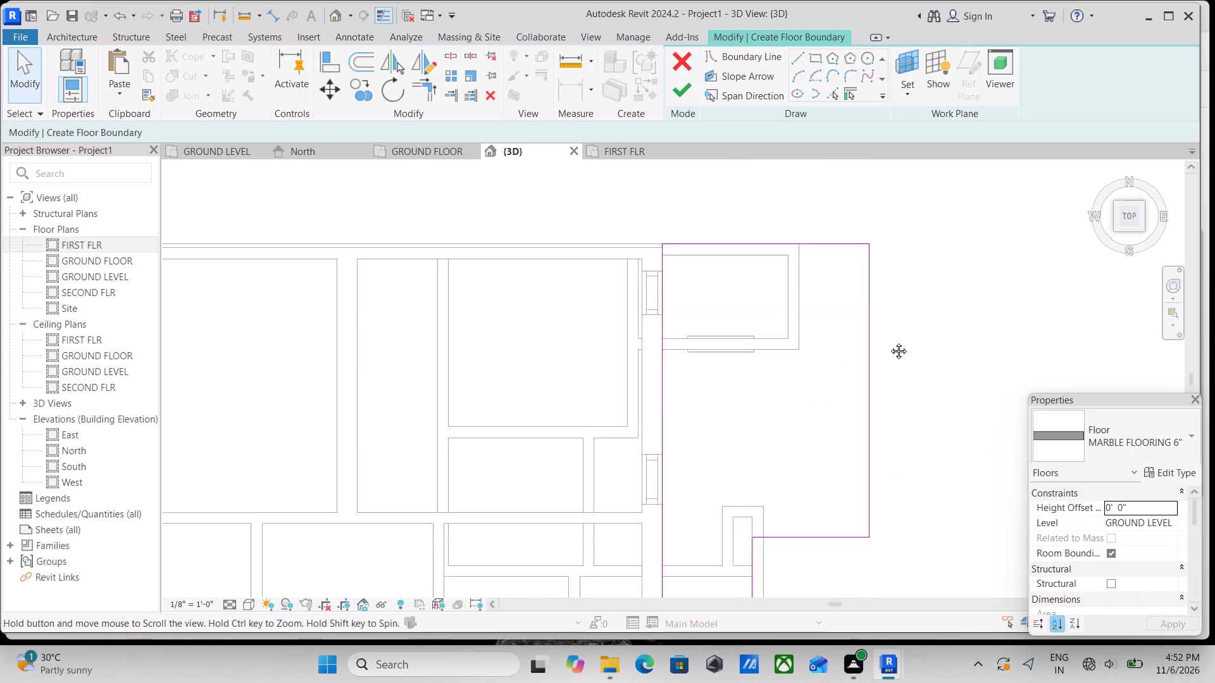
middle_click_drag(889, 341, 889, 341)
middle_click_drag(765, 372, 778, 420)
left_click(800, 263)
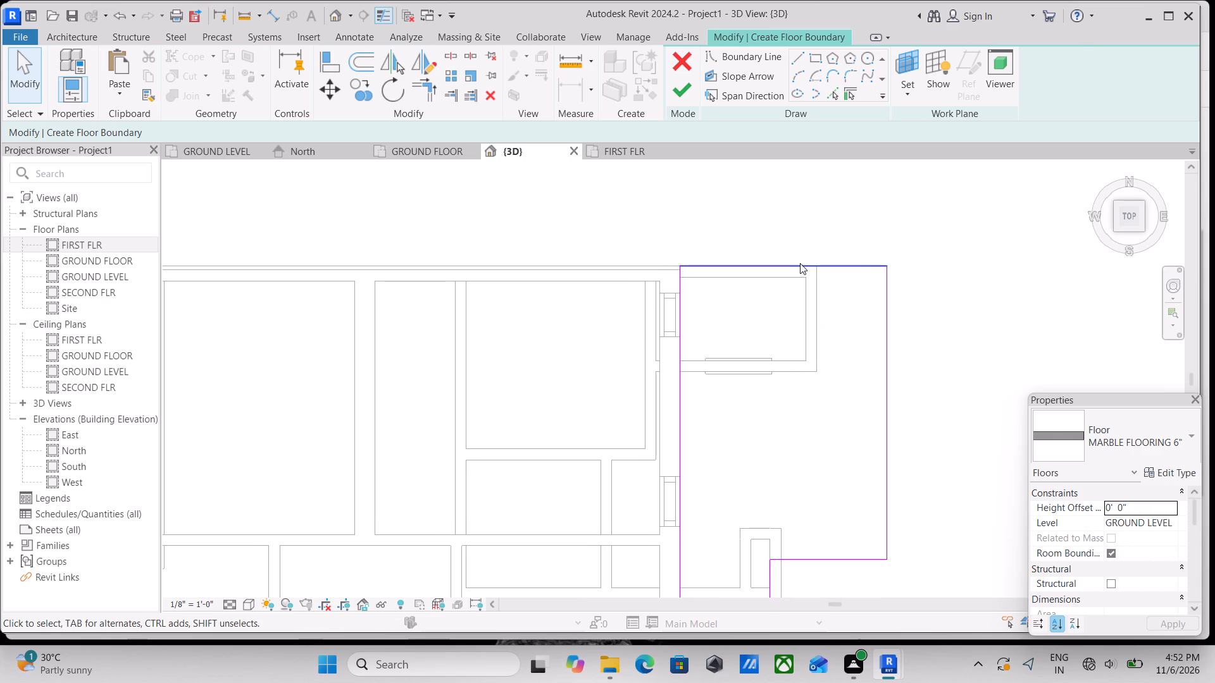
scroll(824, 410, "down", 3)
key("Escape")
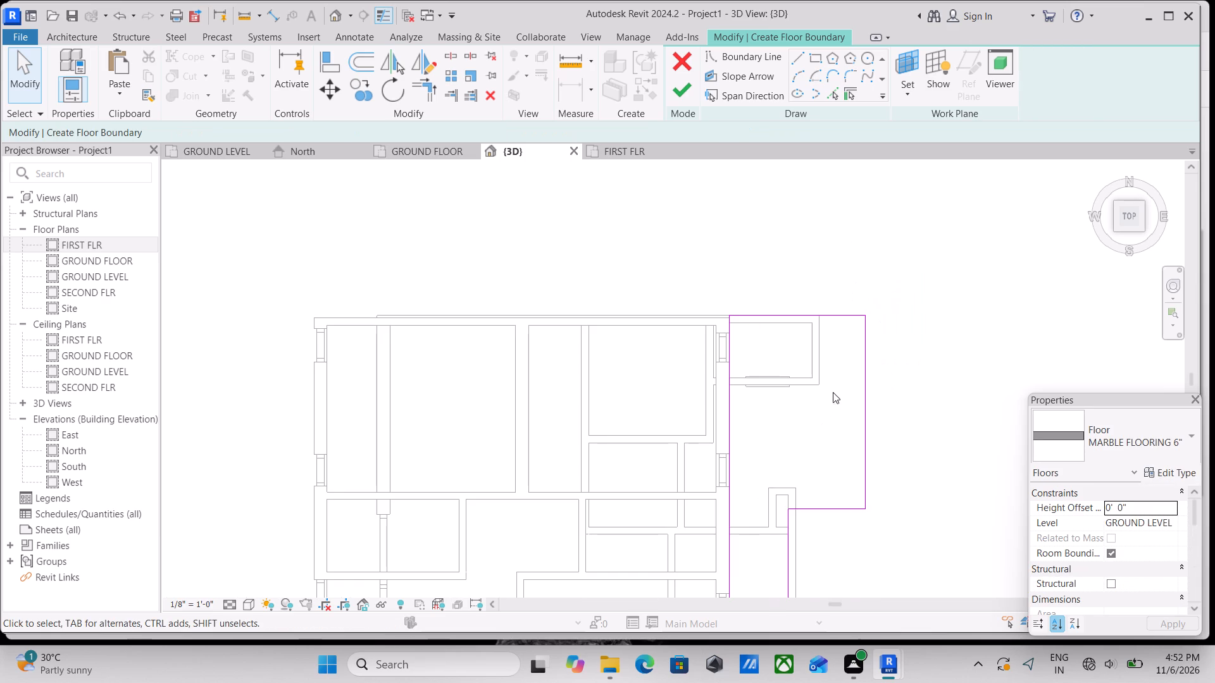
scroll(815, 440, "down", 1)
middle_click_drag(815, 440, 866, 236)
middle_click_drag(834, 486, 862, 402)
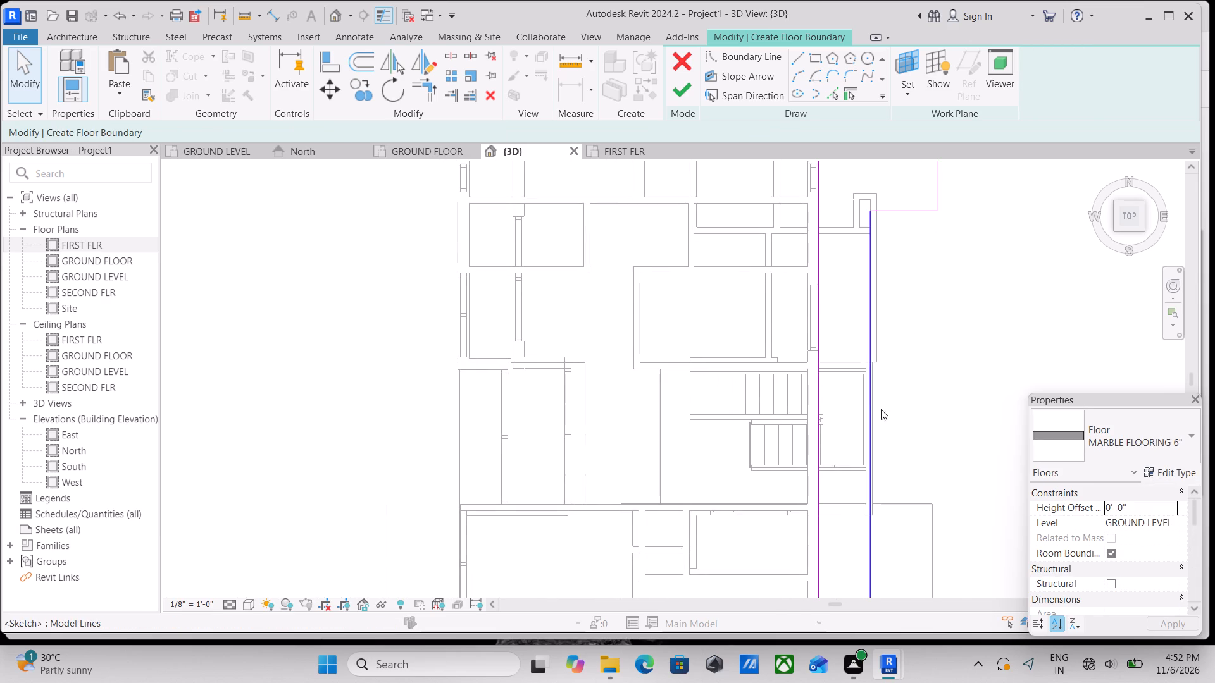
middle_click_drag(881, 409, 926, 328)
middle_click_drag(938, 488, 937, 383)
middle_click_drag(923, 438, 924, 488)
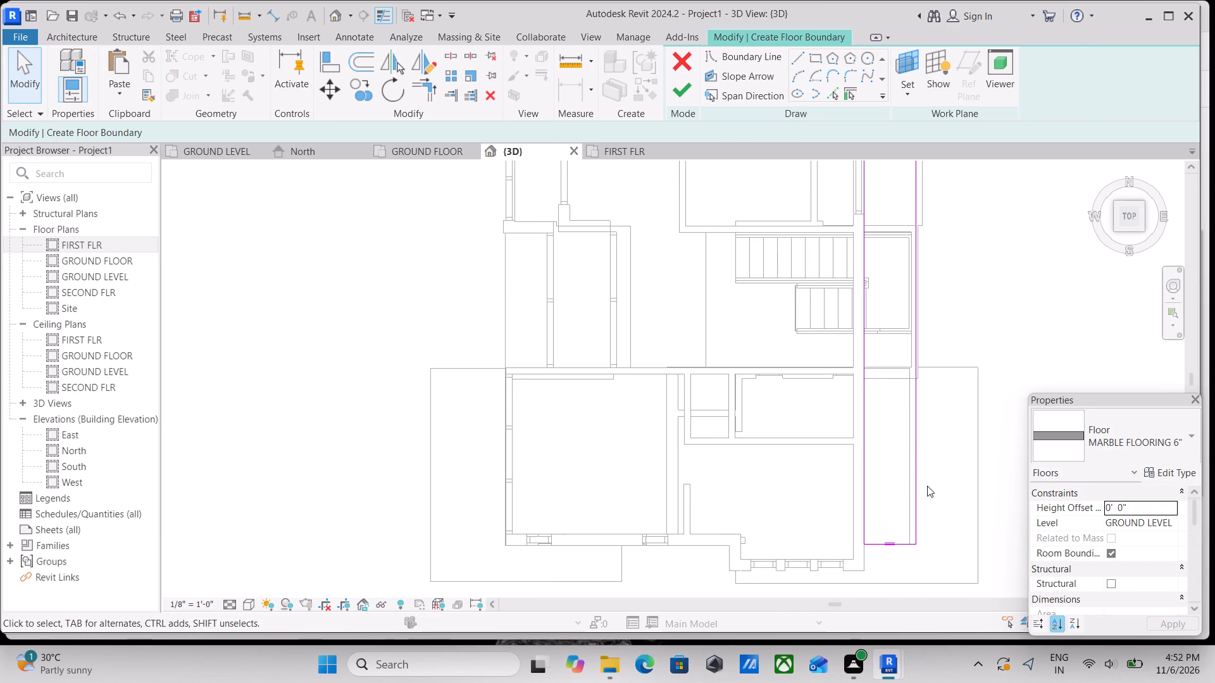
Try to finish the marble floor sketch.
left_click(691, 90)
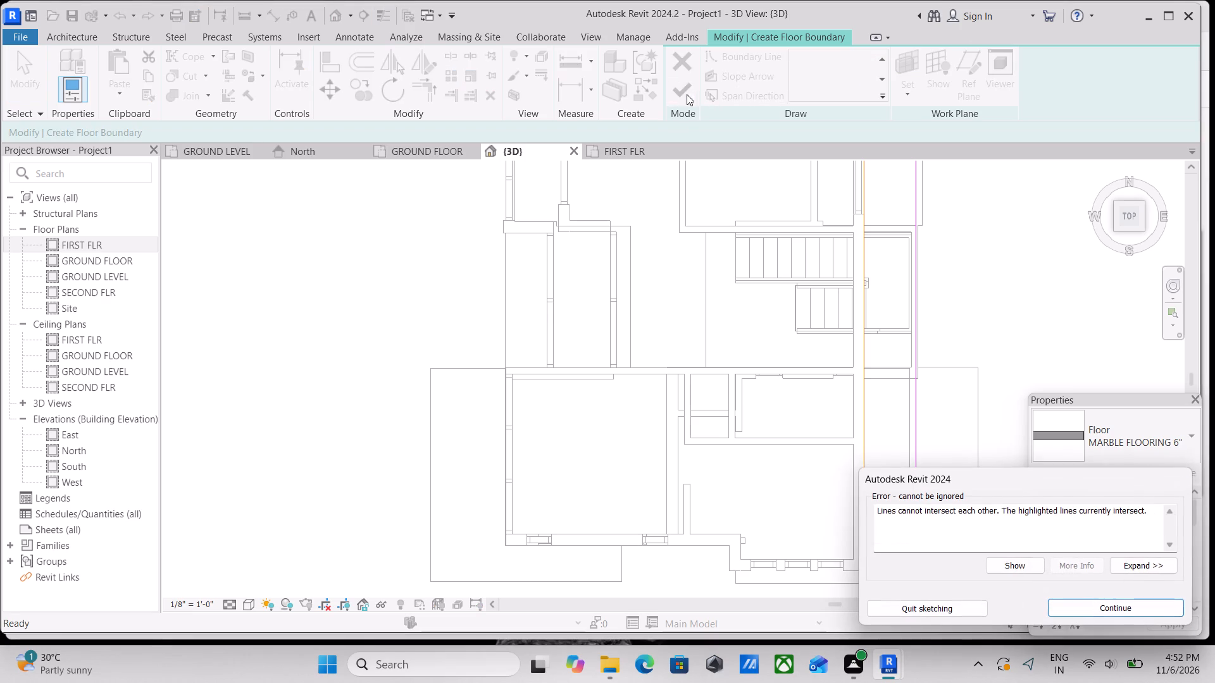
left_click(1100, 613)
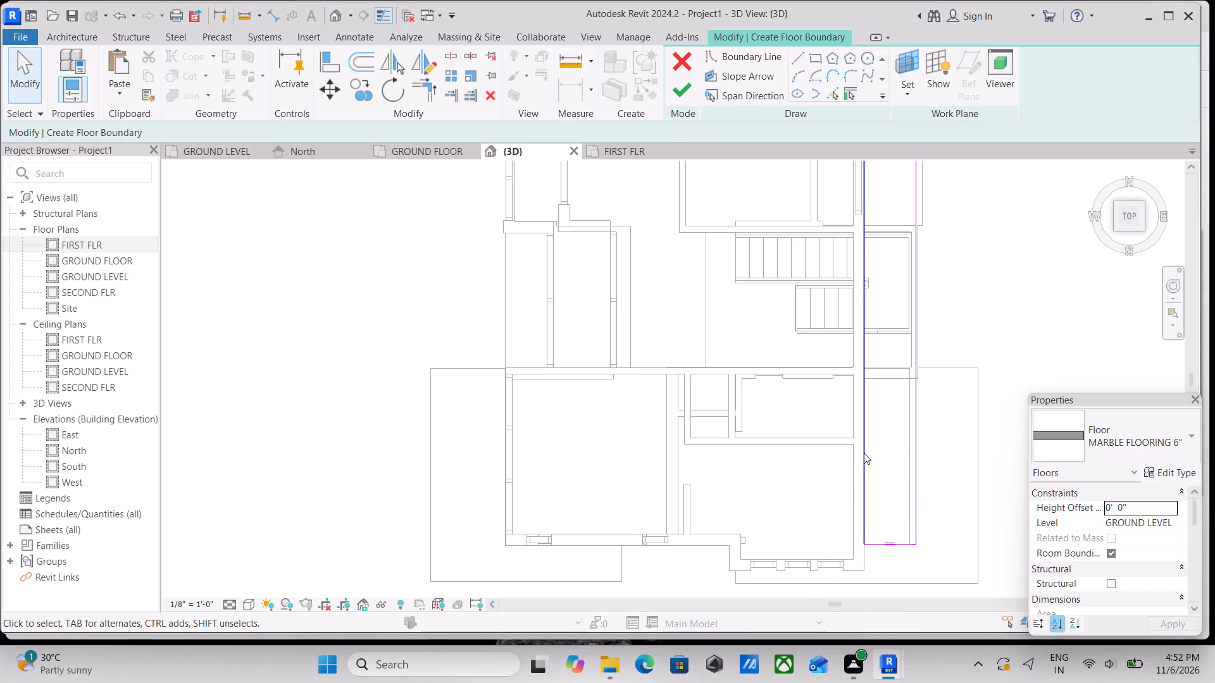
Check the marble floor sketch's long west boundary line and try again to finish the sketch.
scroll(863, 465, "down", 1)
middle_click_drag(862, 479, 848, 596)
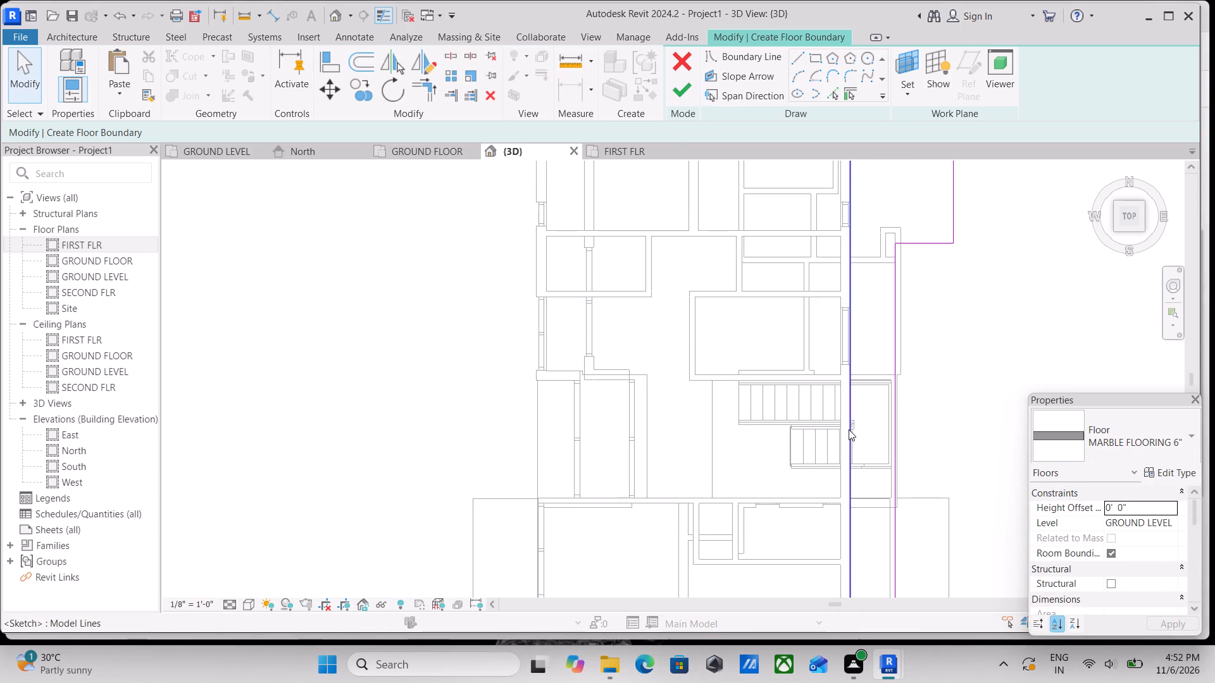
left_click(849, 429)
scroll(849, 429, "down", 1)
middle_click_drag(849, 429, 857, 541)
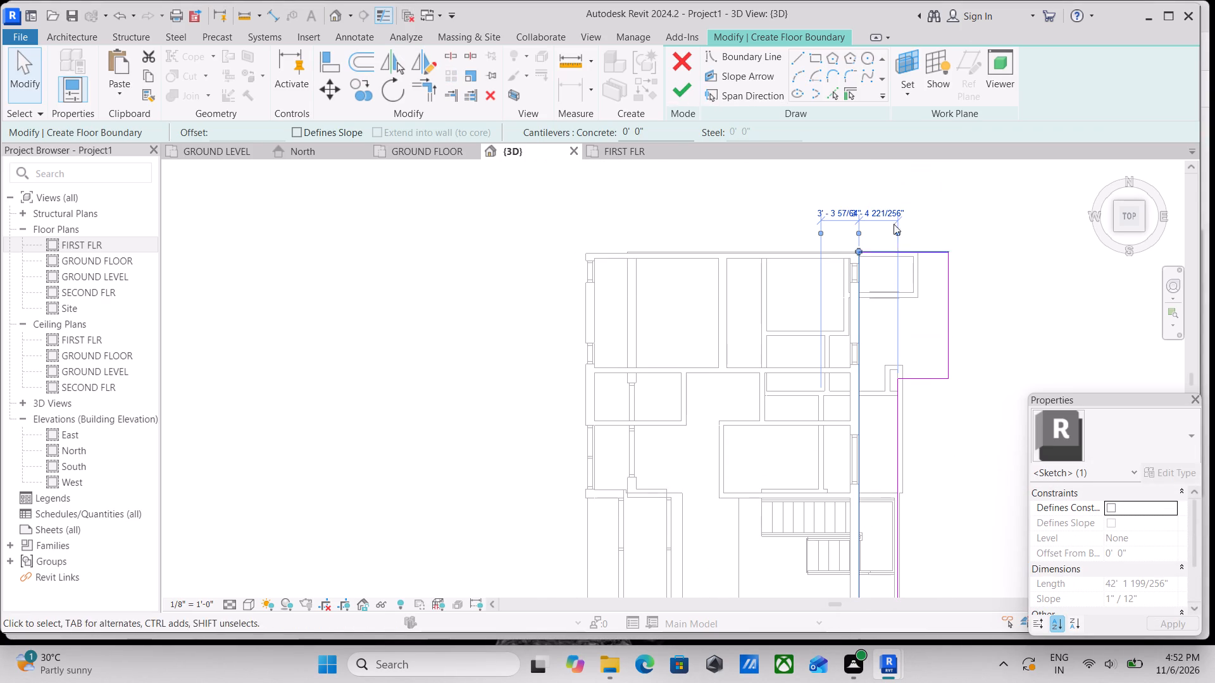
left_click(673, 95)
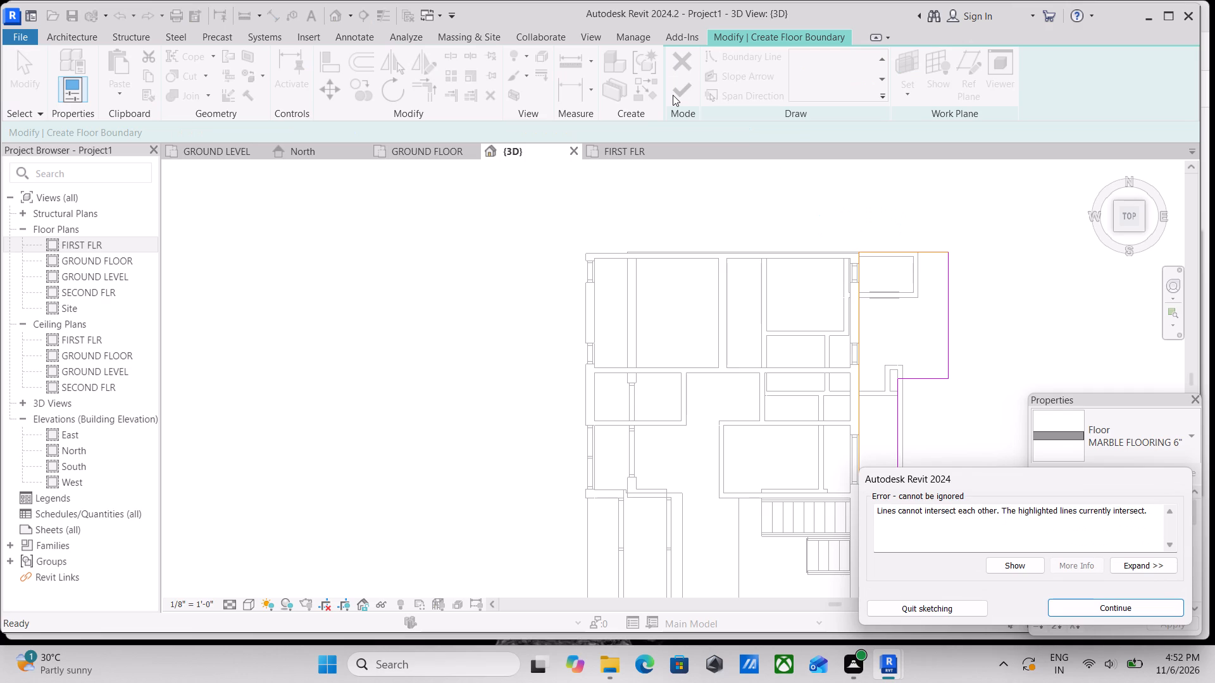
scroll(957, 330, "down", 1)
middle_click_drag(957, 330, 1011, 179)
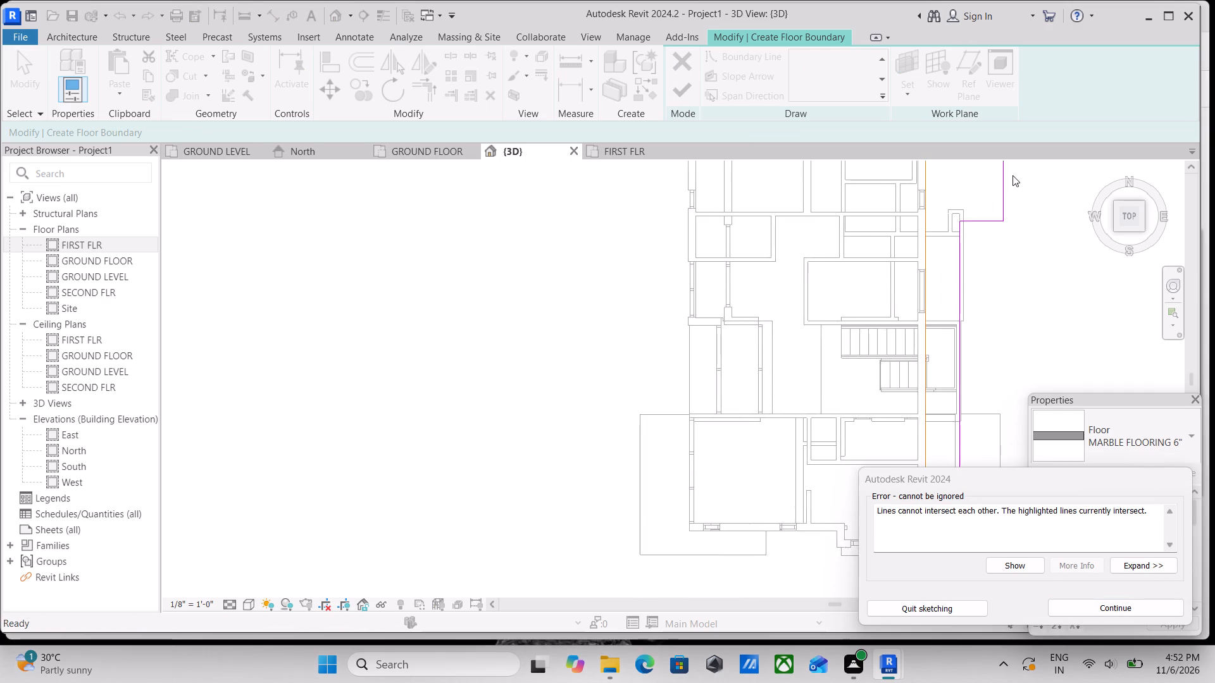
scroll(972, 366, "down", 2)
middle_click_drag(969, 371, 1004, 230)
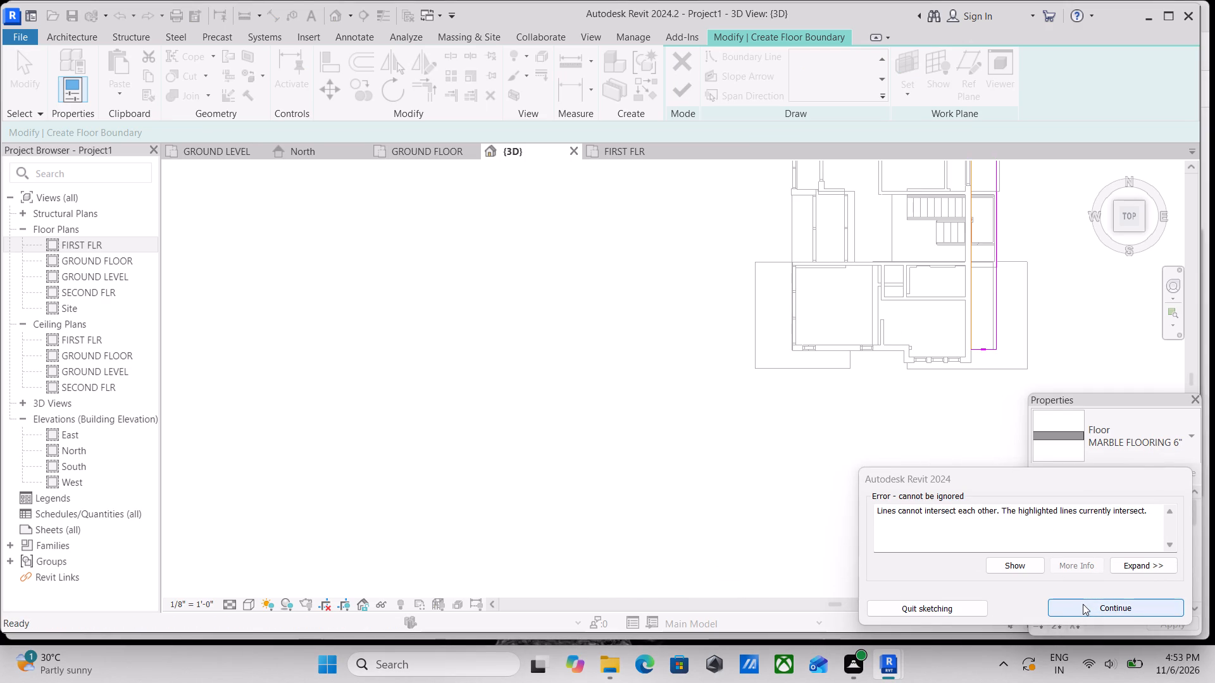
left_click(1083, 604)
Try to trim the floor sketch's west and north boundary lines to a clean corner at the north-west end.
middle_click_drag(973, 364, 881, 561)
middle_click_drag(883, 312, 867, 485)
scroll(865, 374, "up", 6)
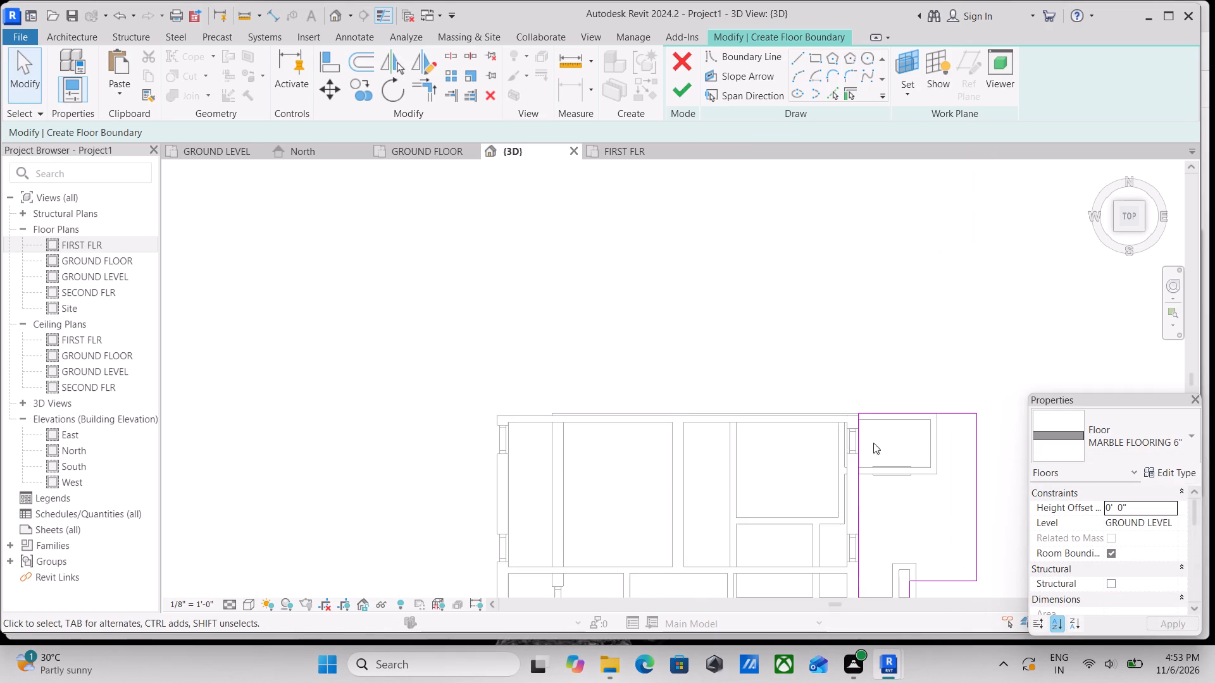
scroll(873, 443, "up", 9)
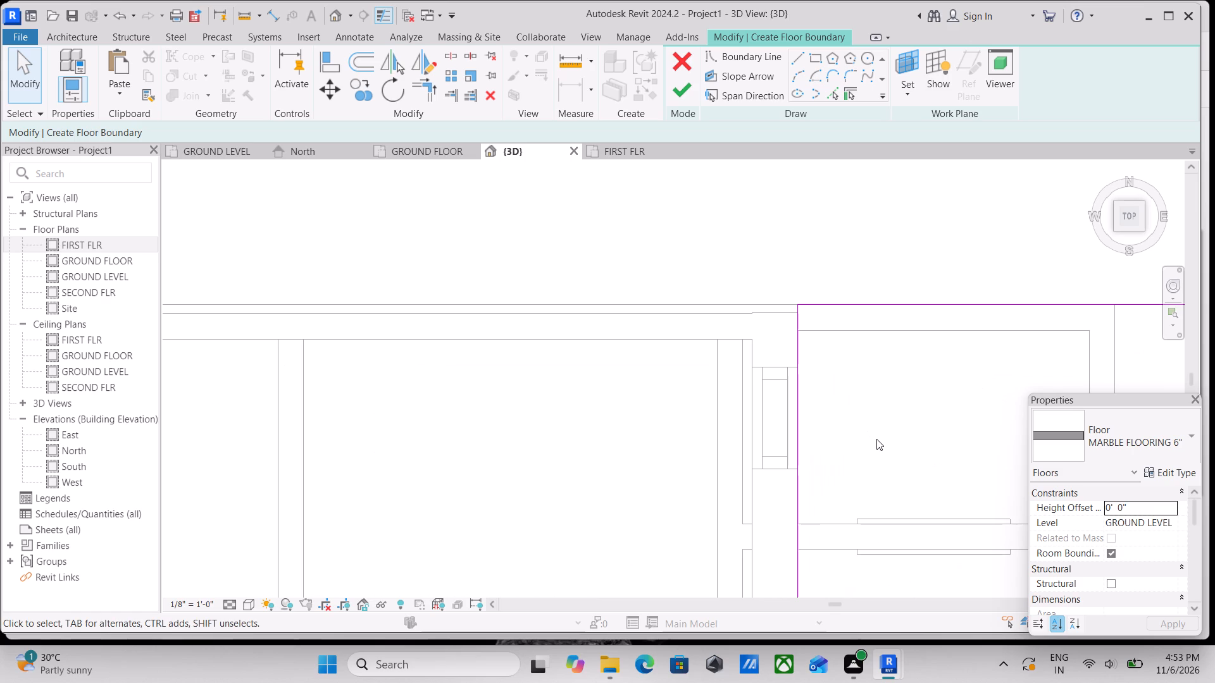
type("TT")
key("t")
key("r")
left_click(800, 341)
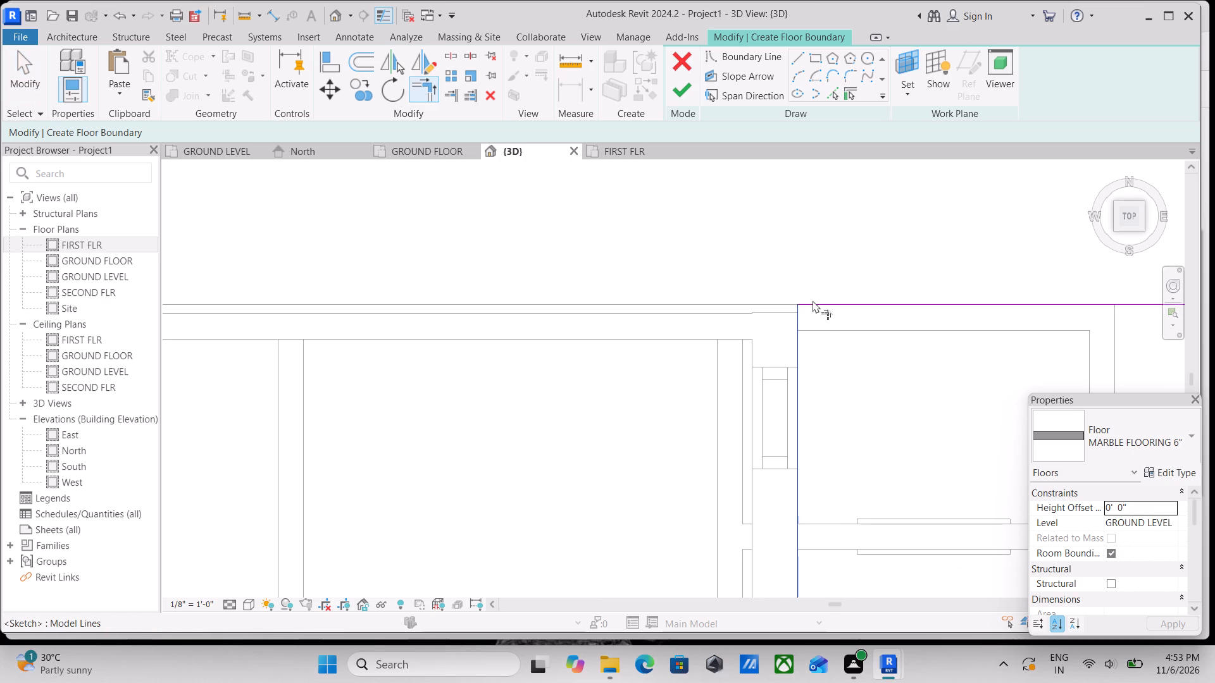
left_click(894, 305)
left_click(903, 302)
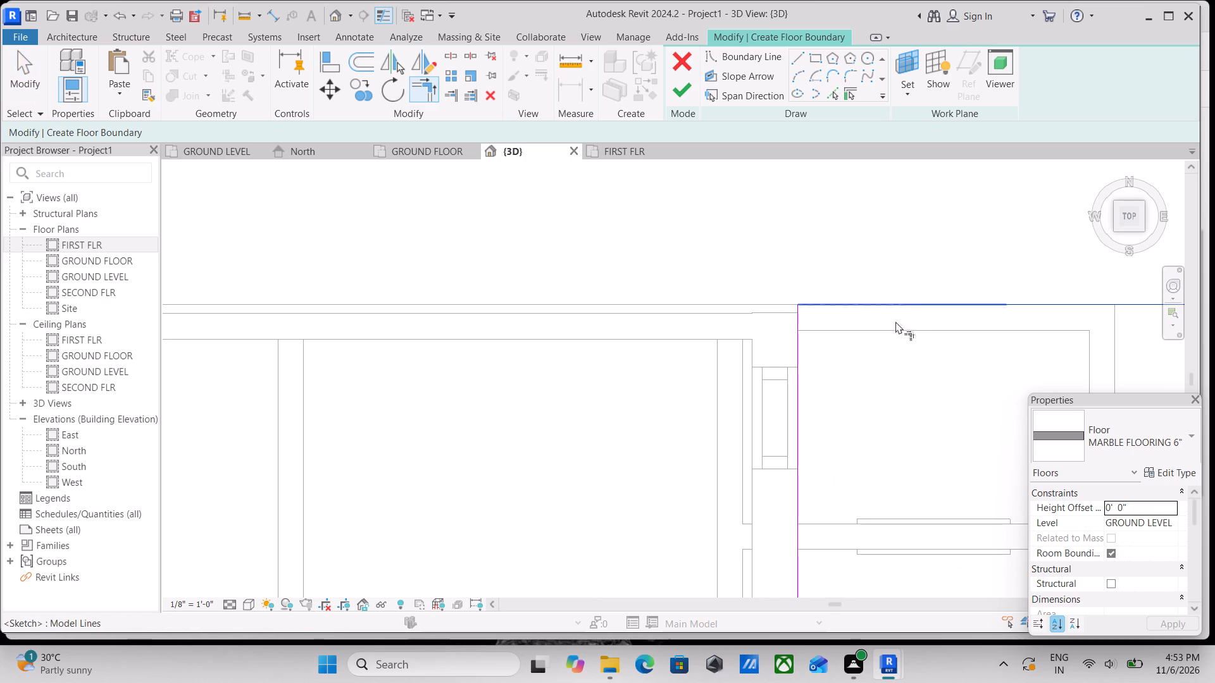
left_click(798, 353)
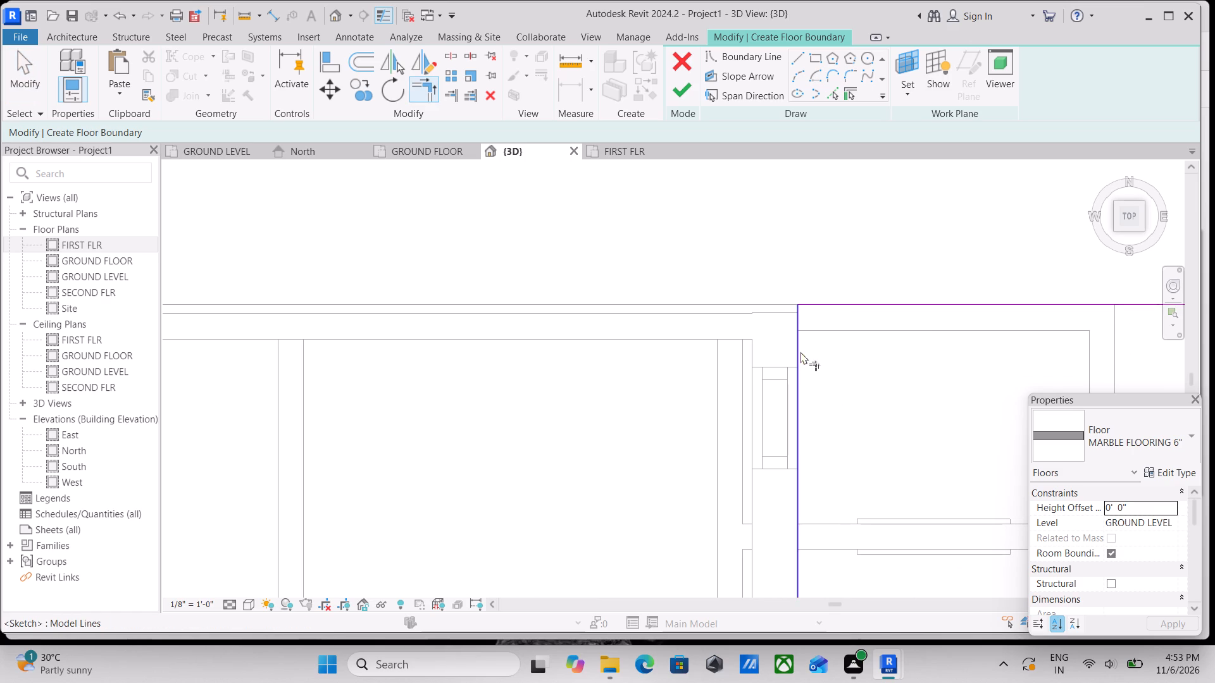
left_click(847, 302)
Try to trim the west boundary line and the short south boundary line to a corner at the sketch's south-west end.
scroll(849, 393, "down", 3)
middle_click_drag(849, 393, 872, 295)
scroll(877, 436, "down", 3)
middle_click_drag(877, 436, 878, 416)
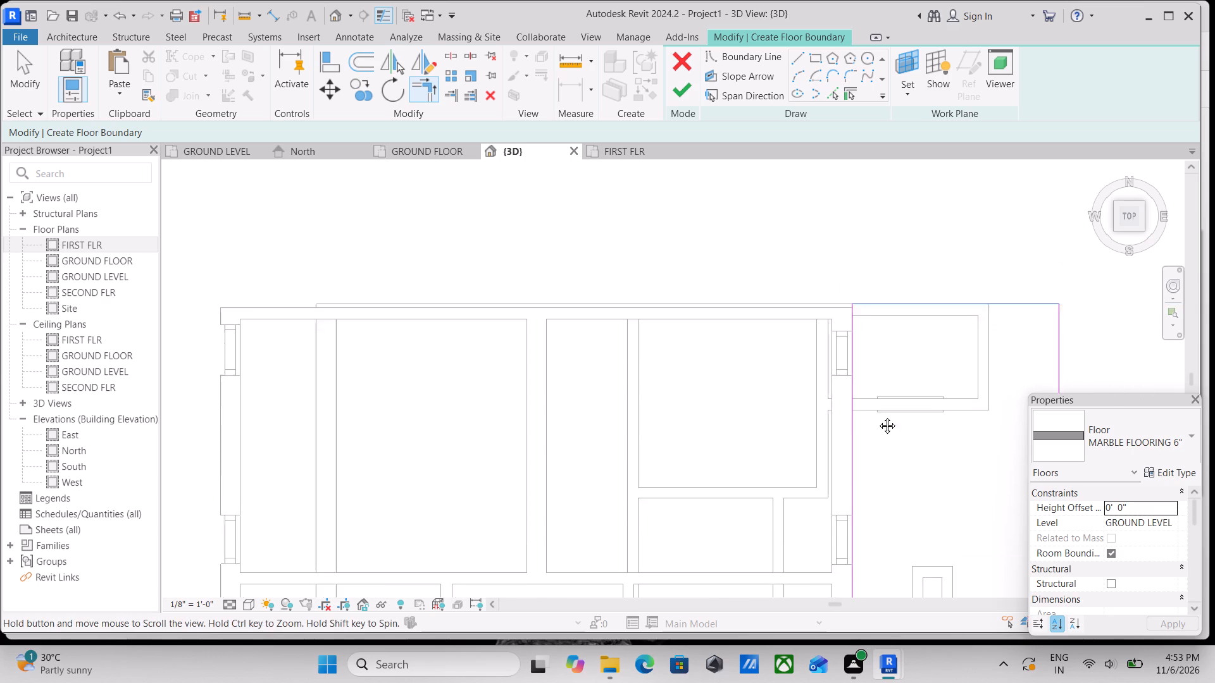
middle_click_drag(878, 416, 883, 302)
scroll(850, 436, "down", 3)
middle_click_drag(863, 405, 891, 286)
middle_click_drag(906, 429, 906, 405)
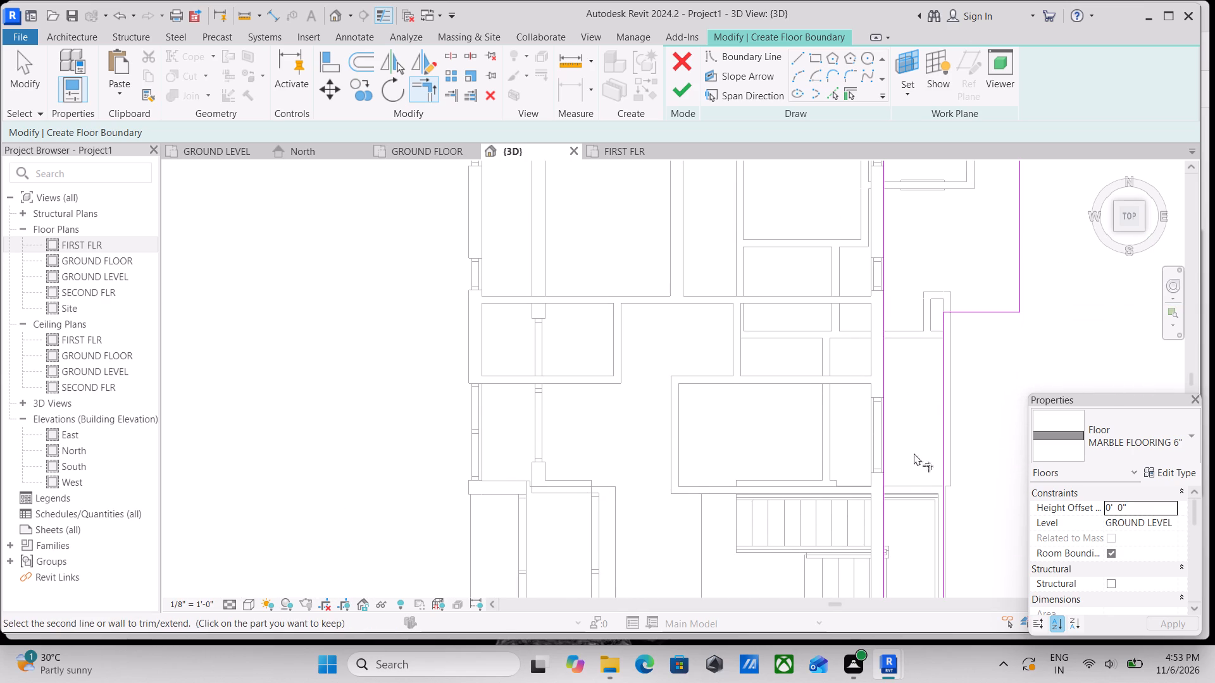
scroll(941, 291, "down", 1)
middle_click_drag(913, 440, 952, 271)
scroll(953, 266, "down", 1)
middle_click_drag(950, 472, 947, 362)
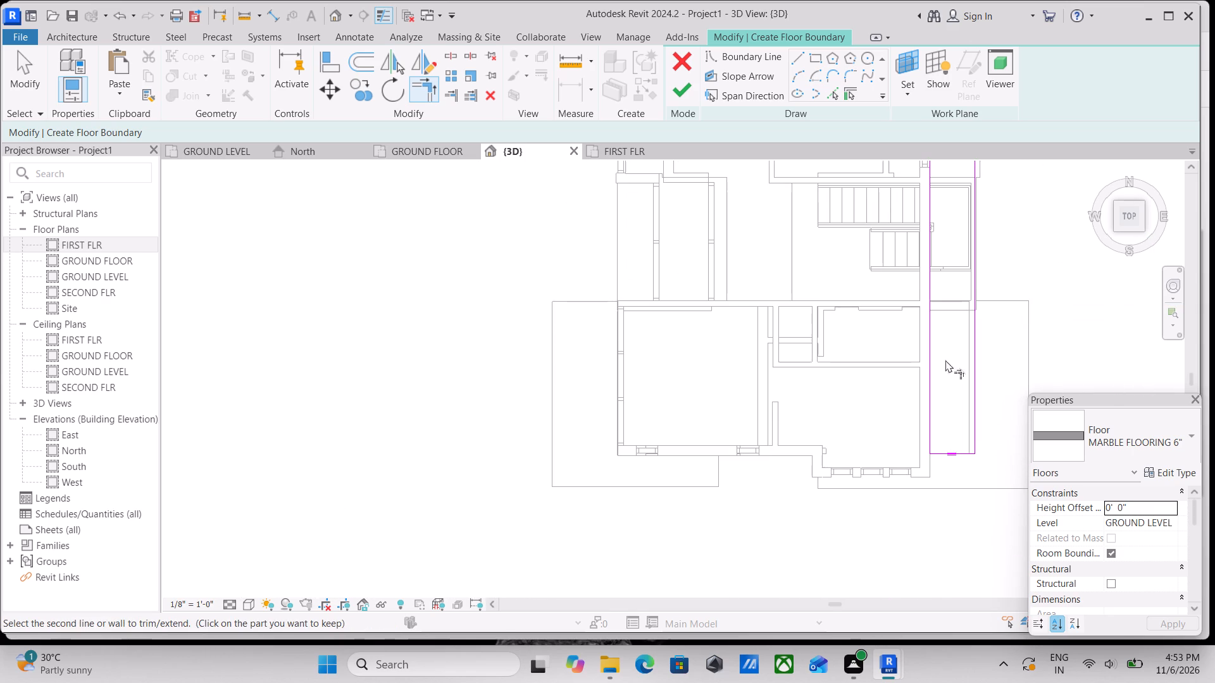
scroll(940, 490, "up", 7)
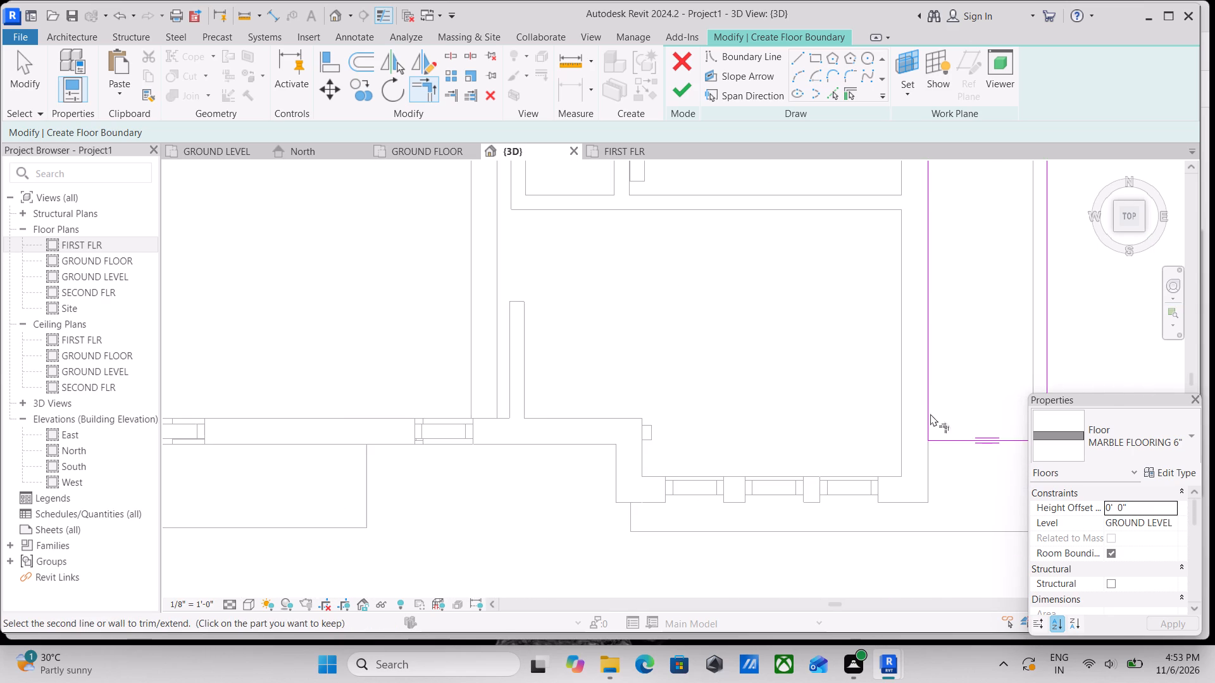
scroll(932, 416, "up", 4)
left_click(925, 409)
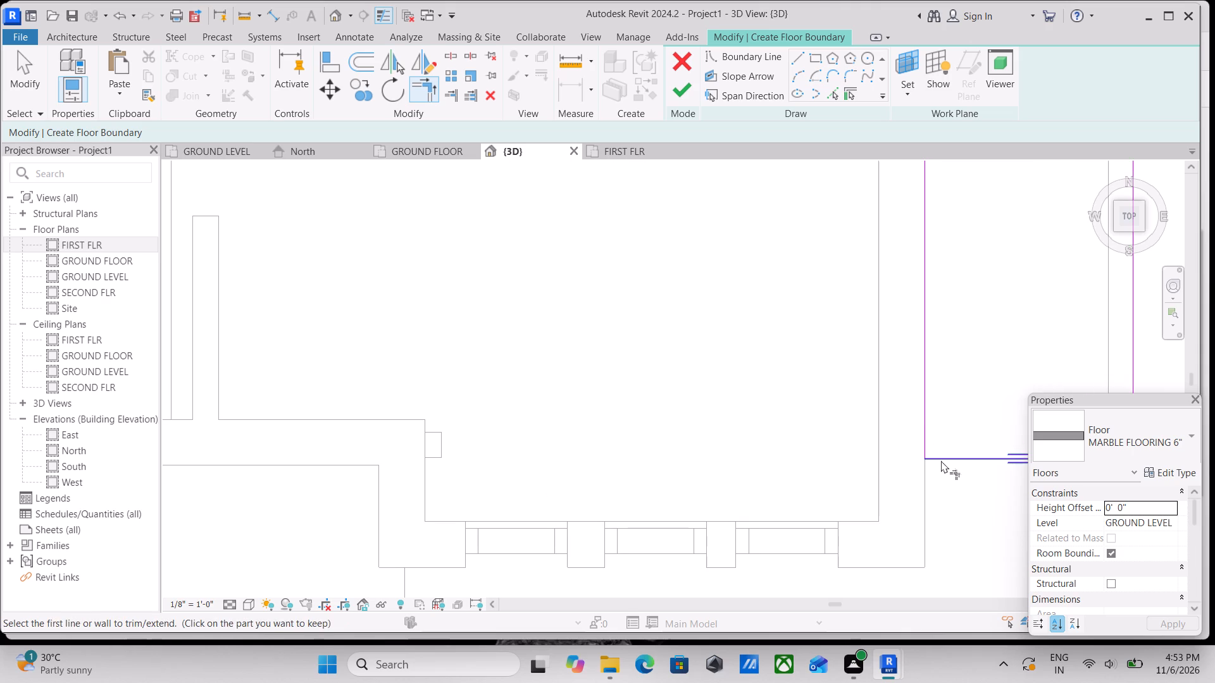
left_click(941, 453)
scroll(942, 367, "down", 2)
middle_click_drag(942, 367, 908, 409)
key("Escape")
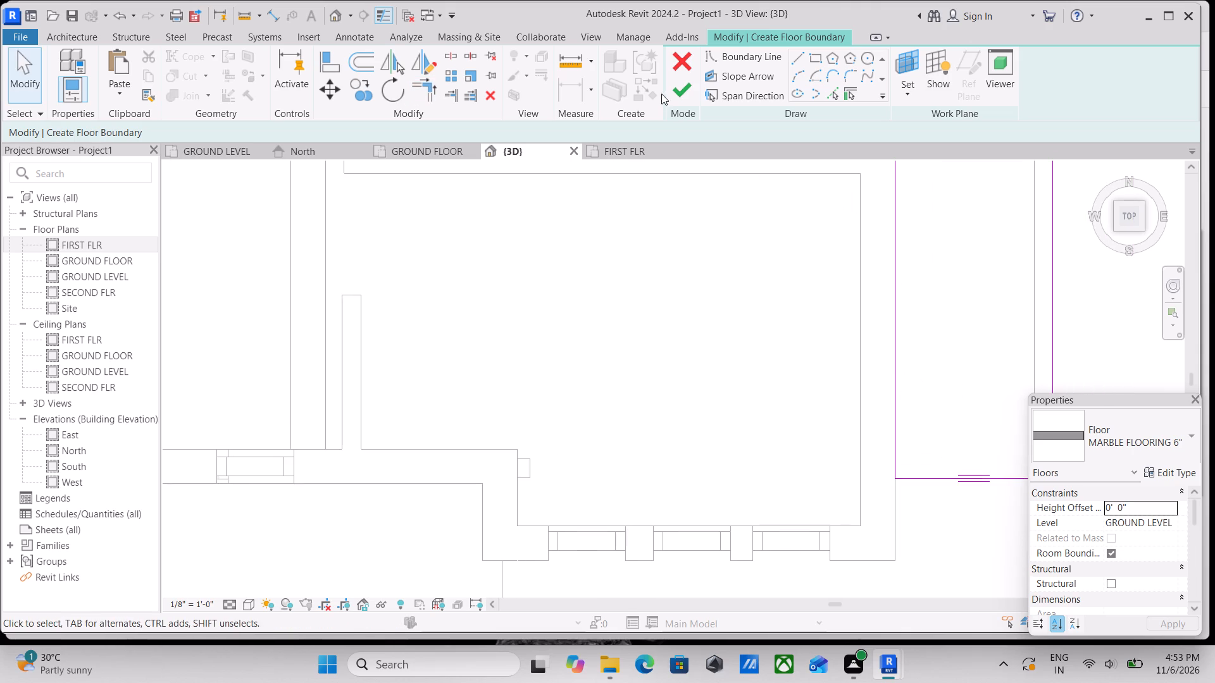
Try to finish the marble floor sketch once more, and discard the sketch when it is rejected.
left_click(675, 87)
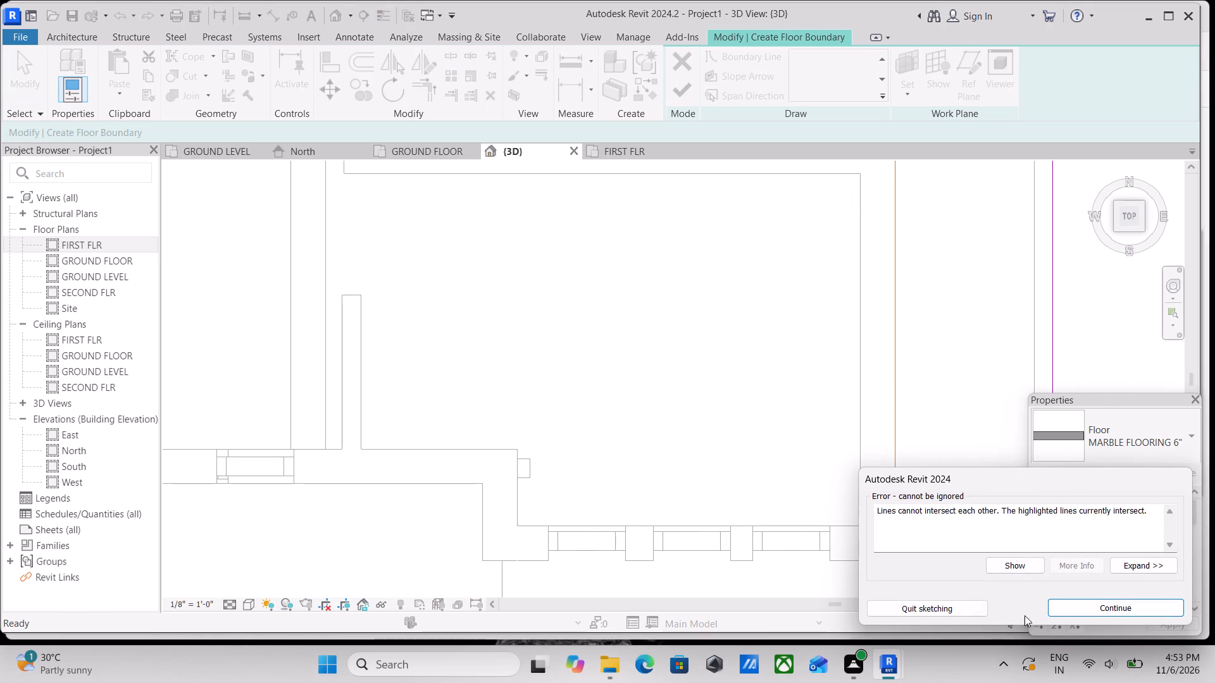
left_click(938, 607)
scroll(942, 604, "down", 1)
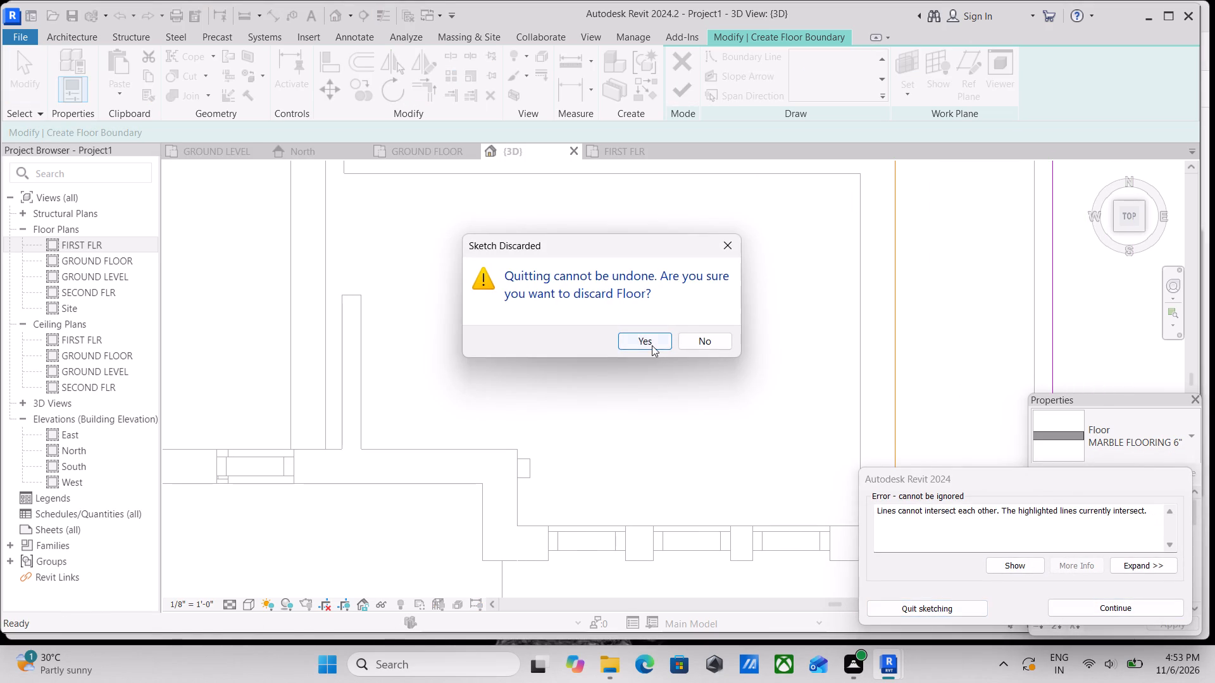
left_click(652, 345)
Examine the house from above and from the south-east, checking the first-floor slab against the ground-floor walls and staircase.
scroll(994, 367, "down", 5)
middle_click_drag(939, 402, 759, 360)
scroll(608, 386, "up", 1)
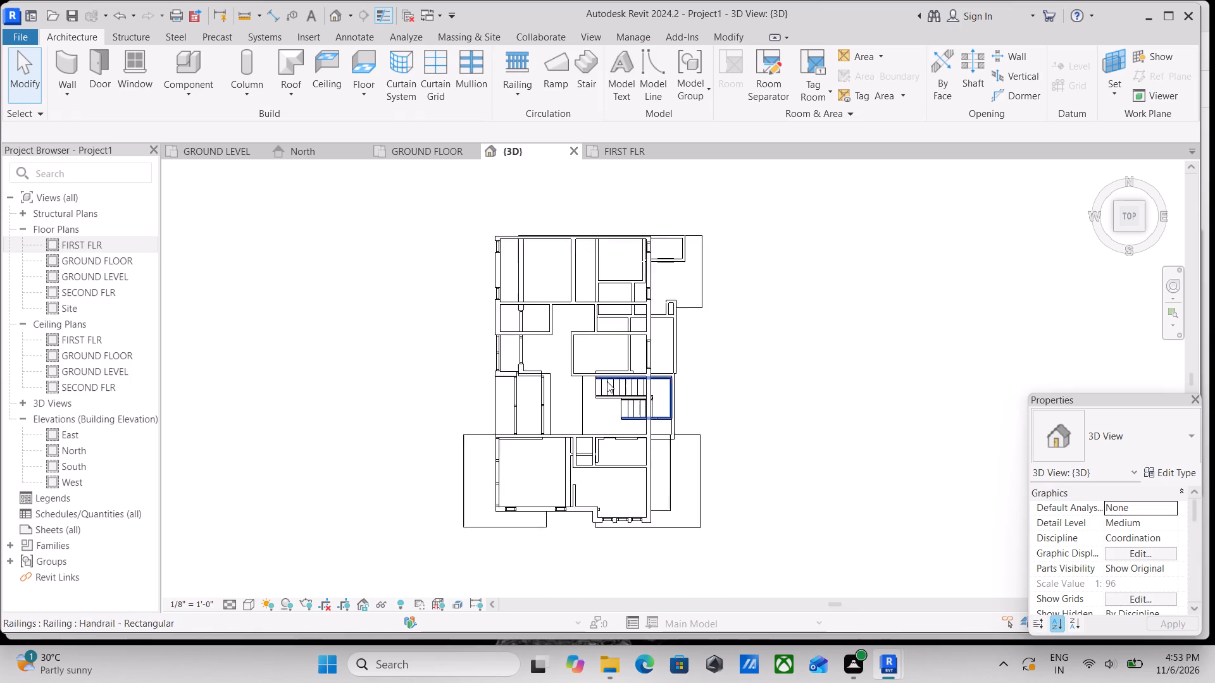
scroll(607, 381, "up", 2)
scroll(659, 341, "up", 3)
middle_click_drag(682, 326, 737, 424)
middle_click_drag(739, 412, 756, 457)
scroll(755, 457, "up", 1)
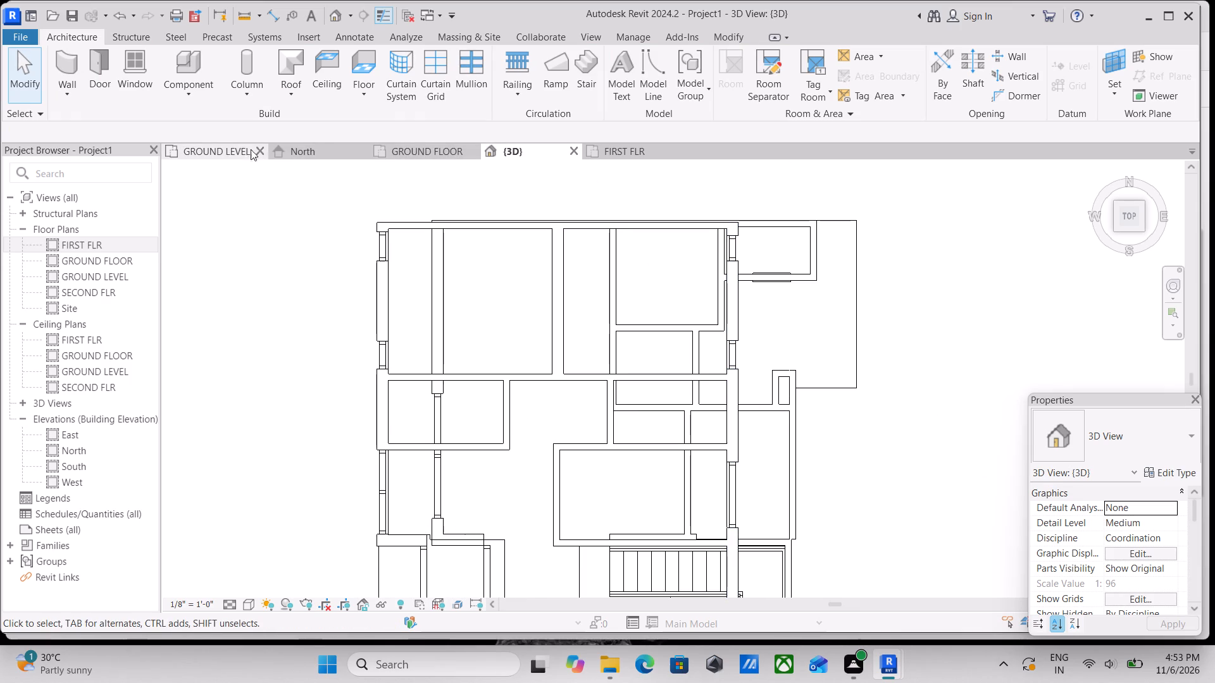
scroll(689, 295, "down", 4)
middle_click_drag(736, 465, 701, 297, "shift")
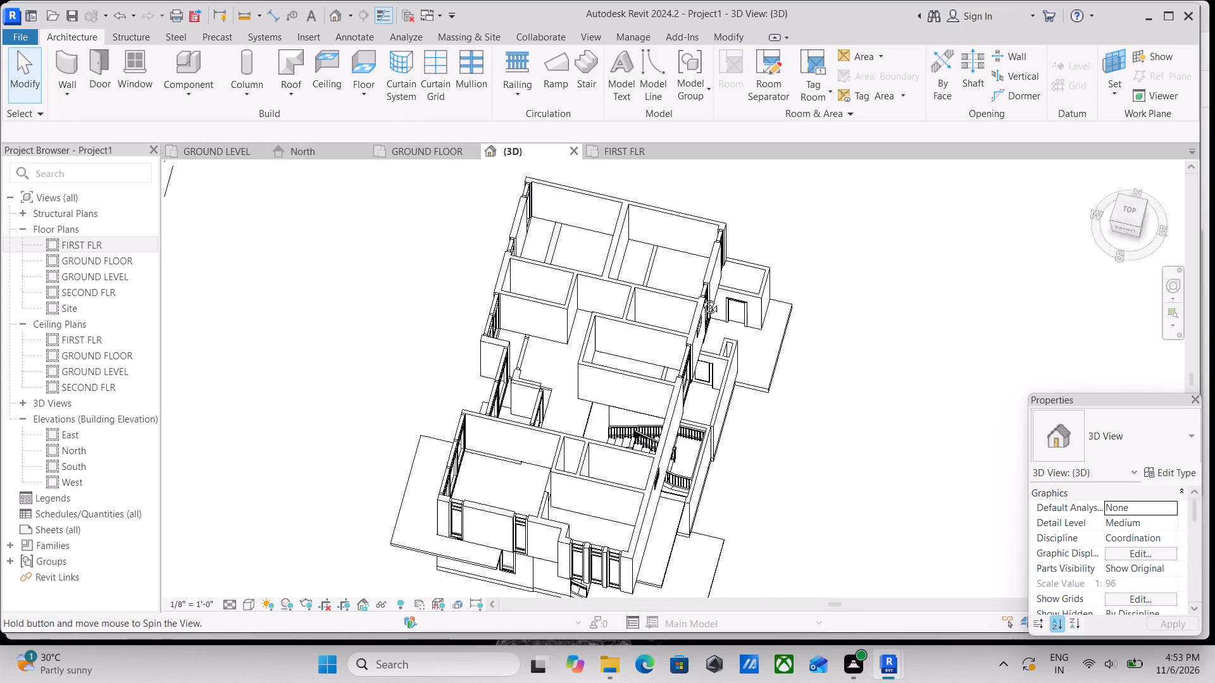
middle_click_drag(701, 297, 734, 228, "shift")
middle_click_drag(805, 422, 650, 228, "shift")
middle_click_drag(661, 271, 716, 264)
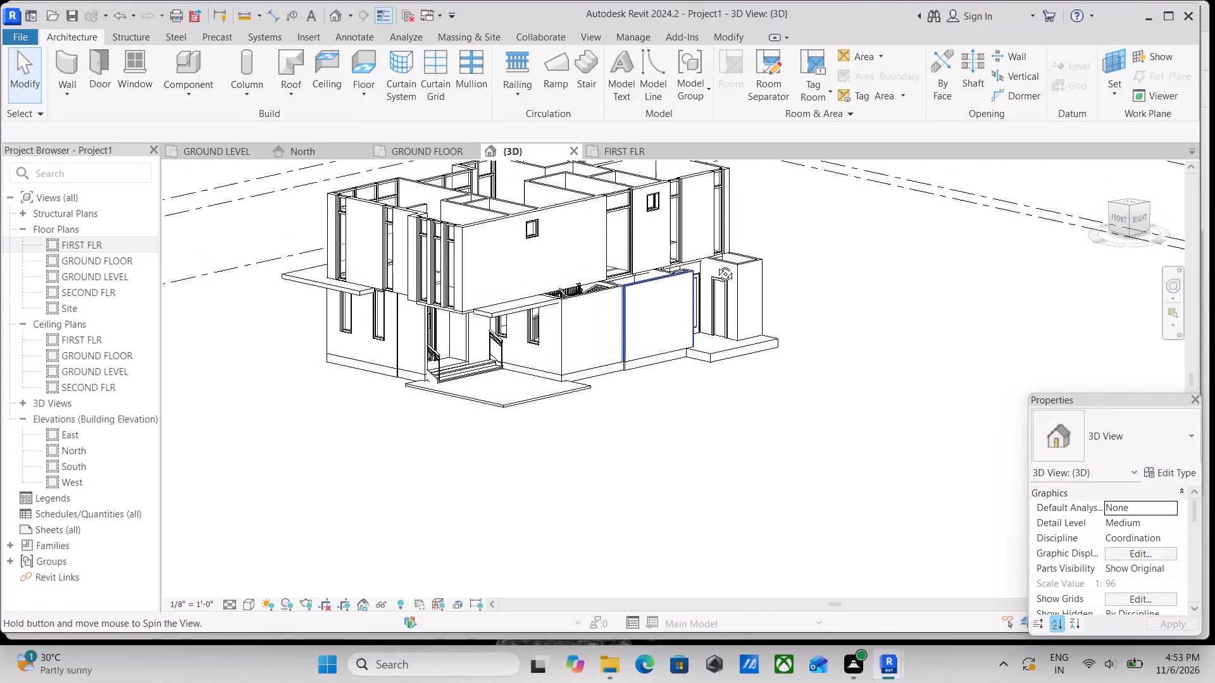
middle_click_drag(716, 264, 716, 264)
middle_click_drag(663, 294, 714, 308, "shift")
scroll(609, 319, "up", 2)
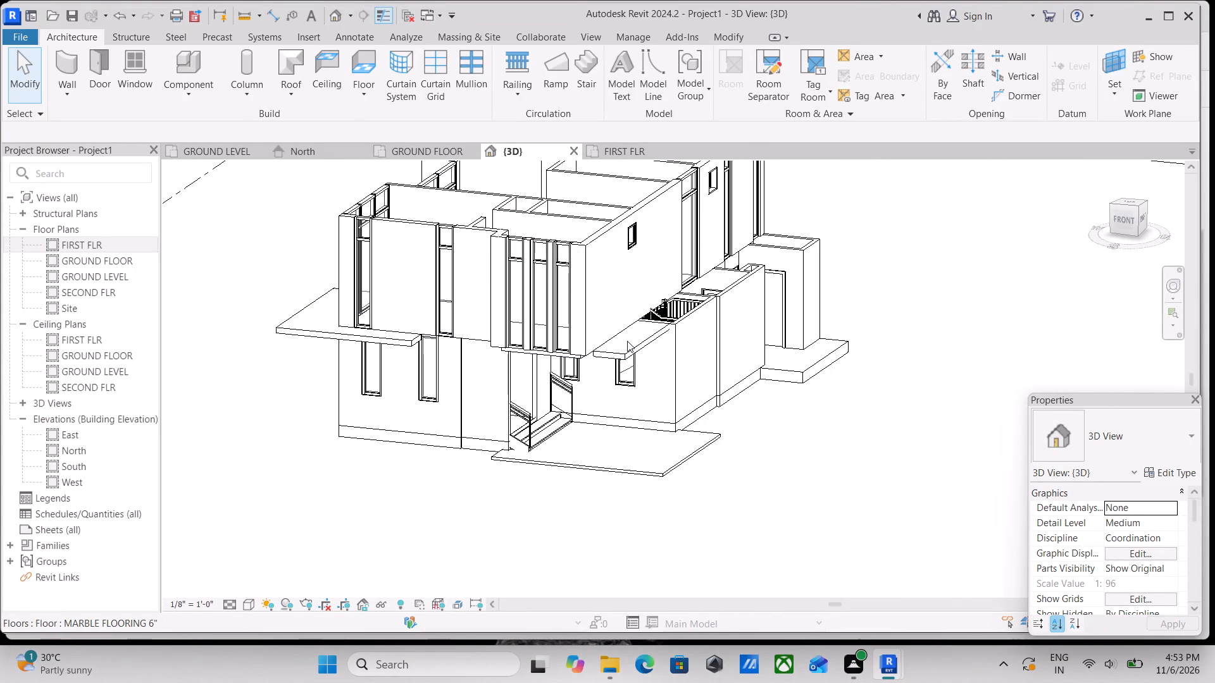
Set the first-floor marble floor slab's height offset from level to 1'.
left_click(635, 348)
middle_click_drag(682, 353, 680, 350, "shift")
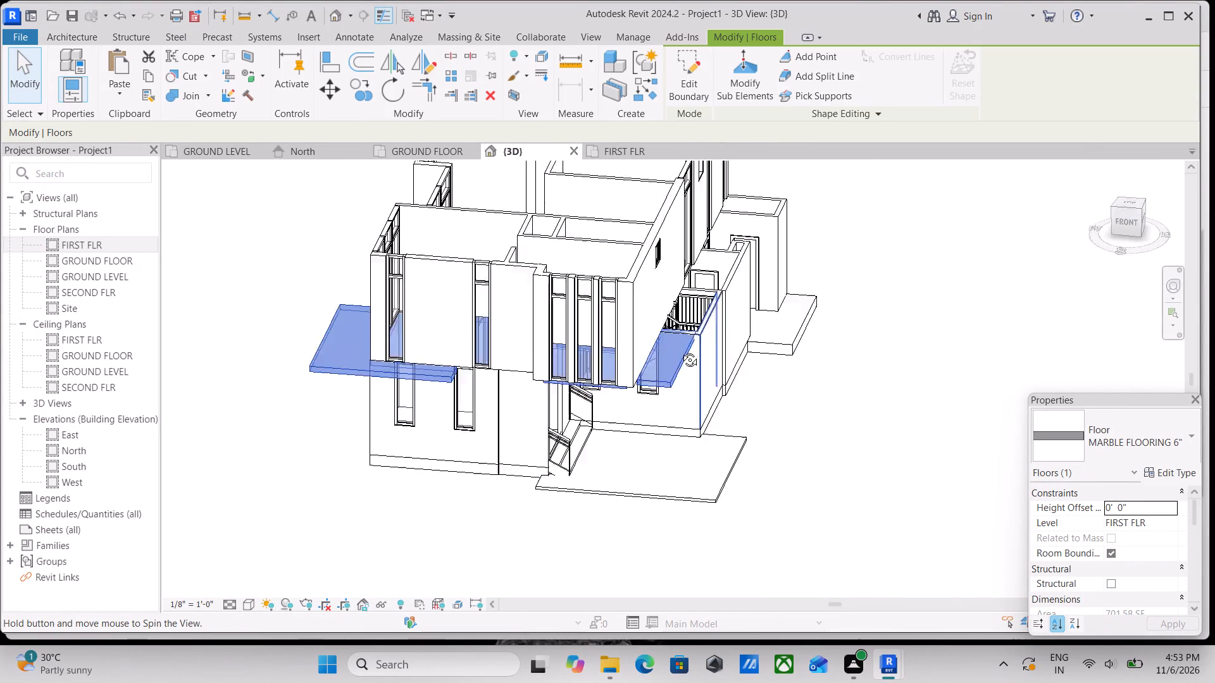
middle_click_drag(680, 350, 659, 249, "shift")
middle_click_drag(682, 311, 652, 419)
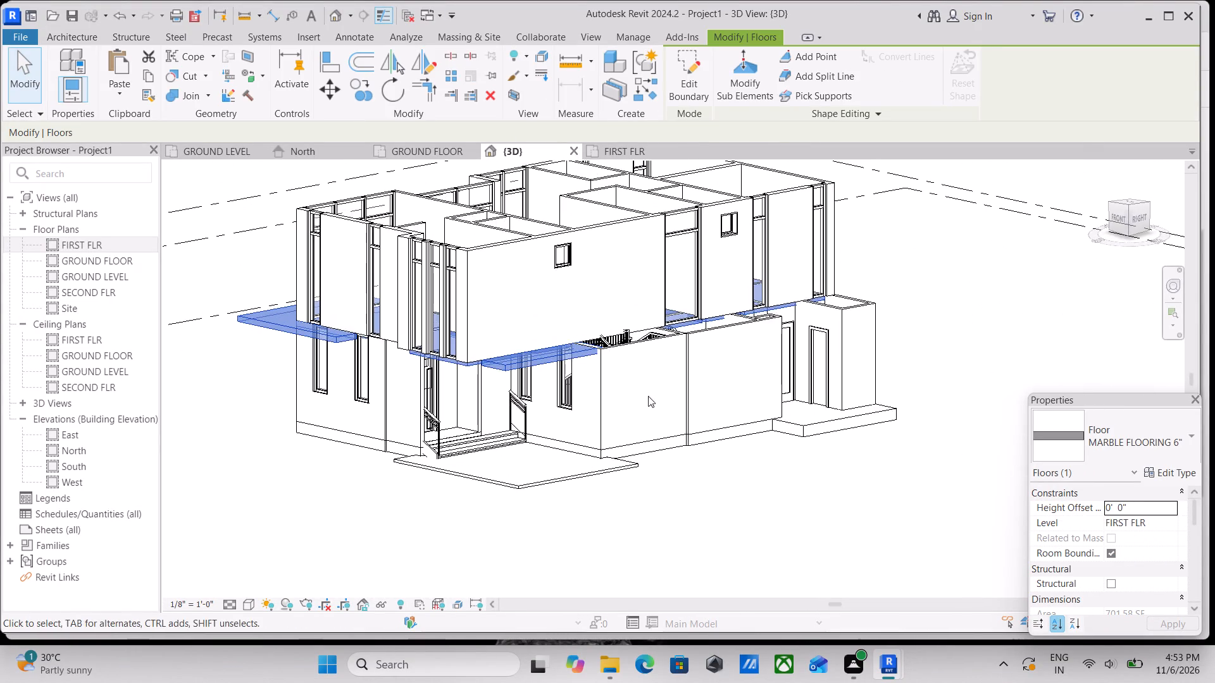
middle_click_drag(648, 396, 696, 389)
scroll(574, 388, "up", 2)
middle_click_drag(569, 385, 644, 378)
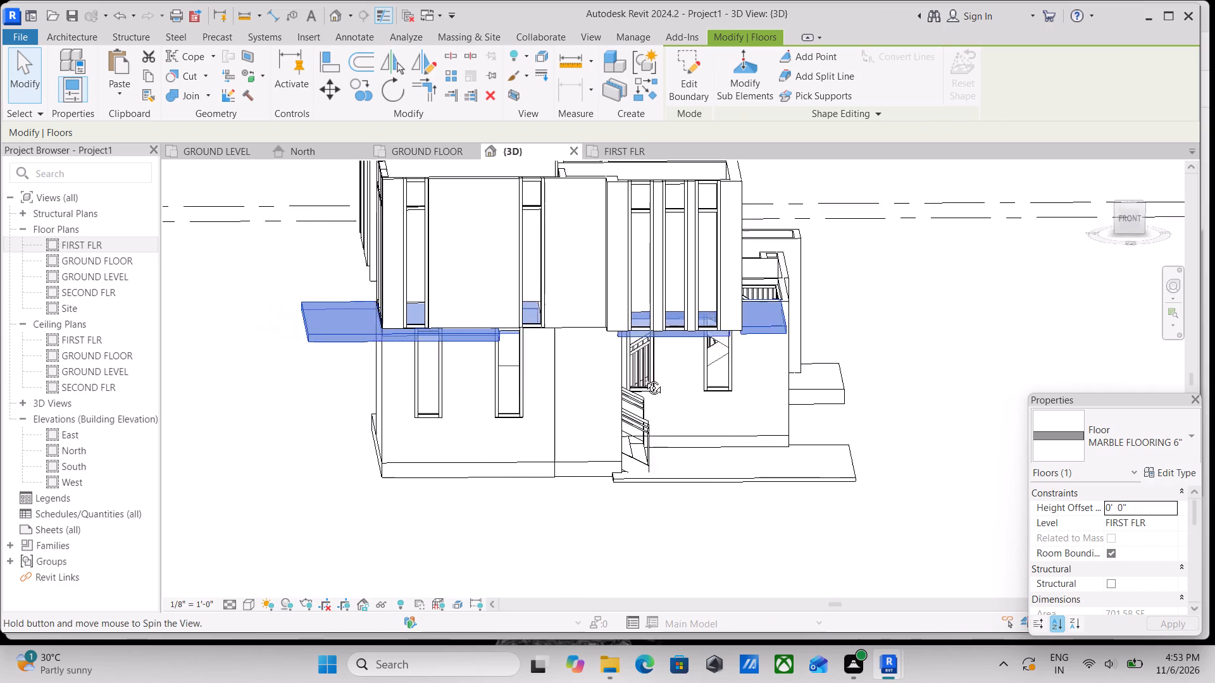
middle_click_drag(644, 378, 645, 378)
middle_click_drag(708, 385, 700, 360)
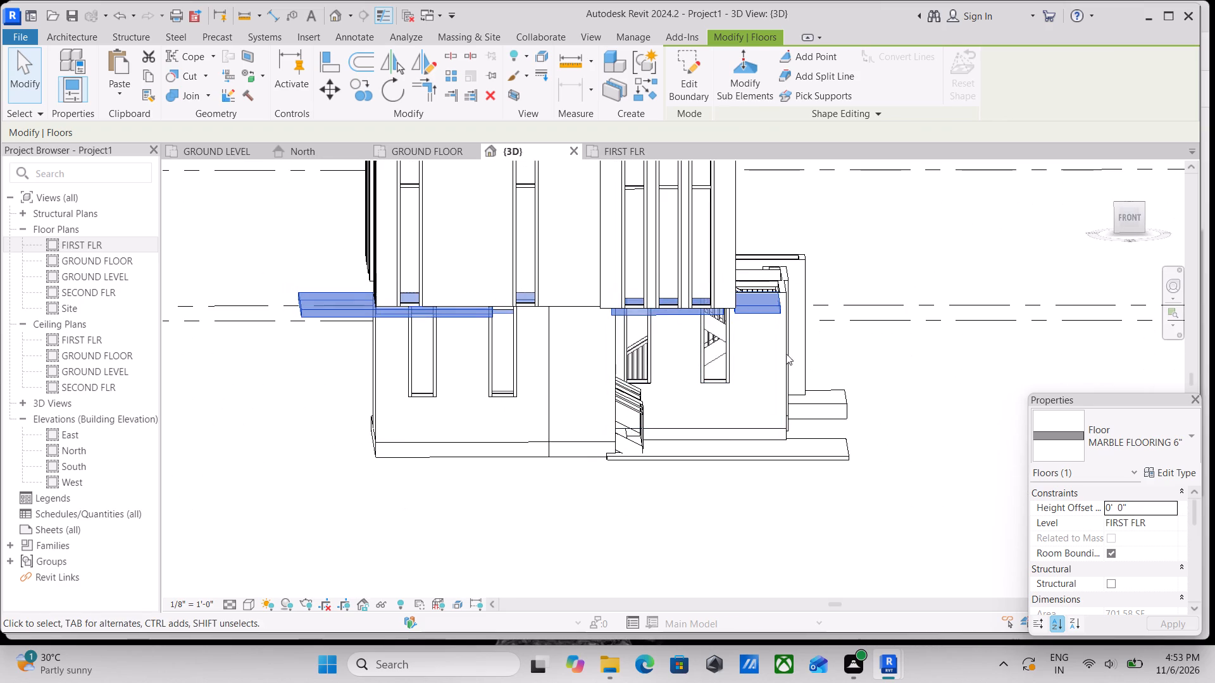
left_click(1135, 504)
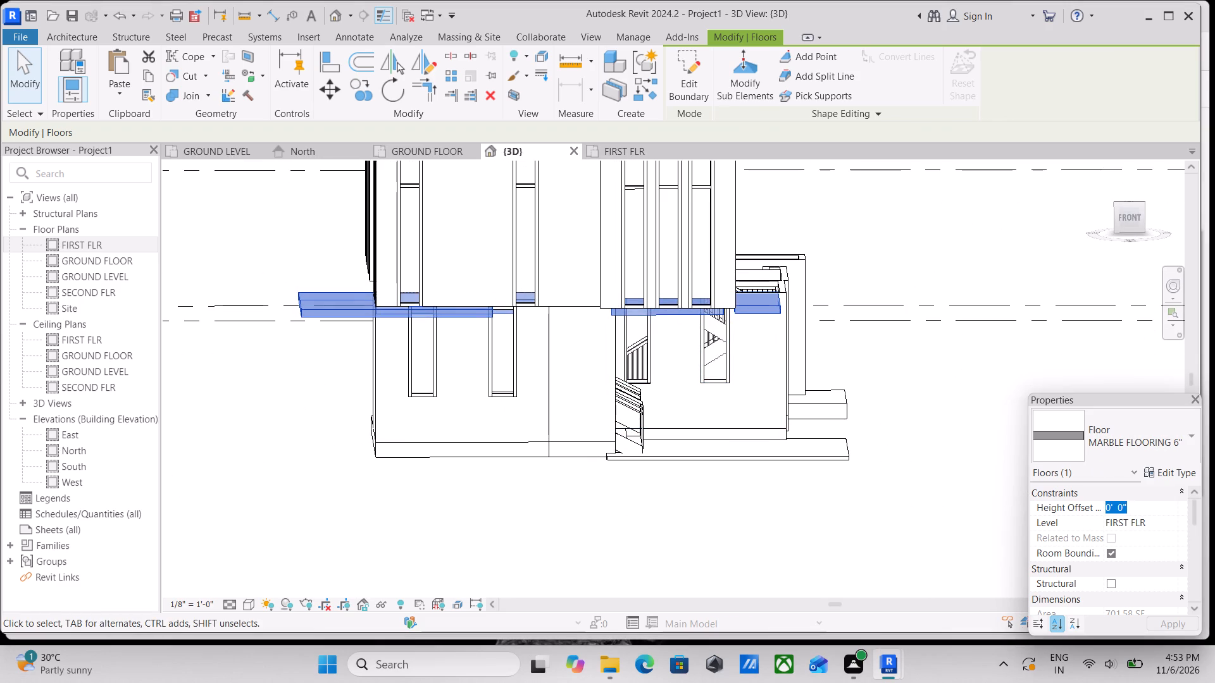
type("1'")
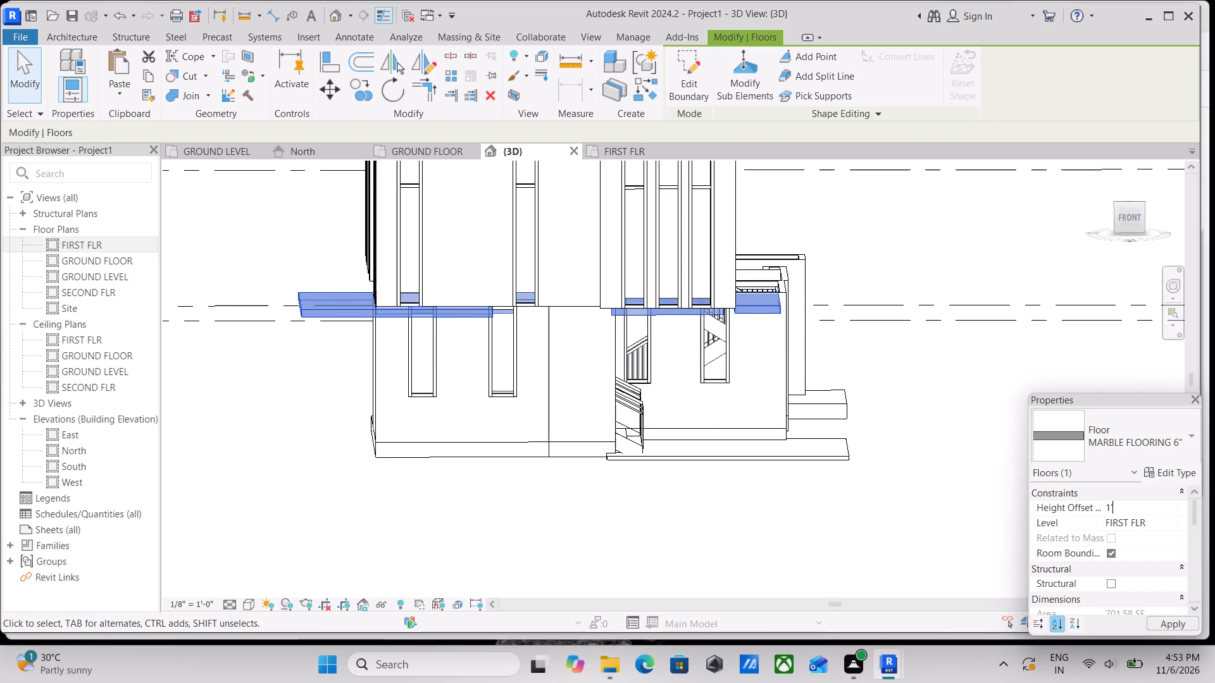
key("Return")
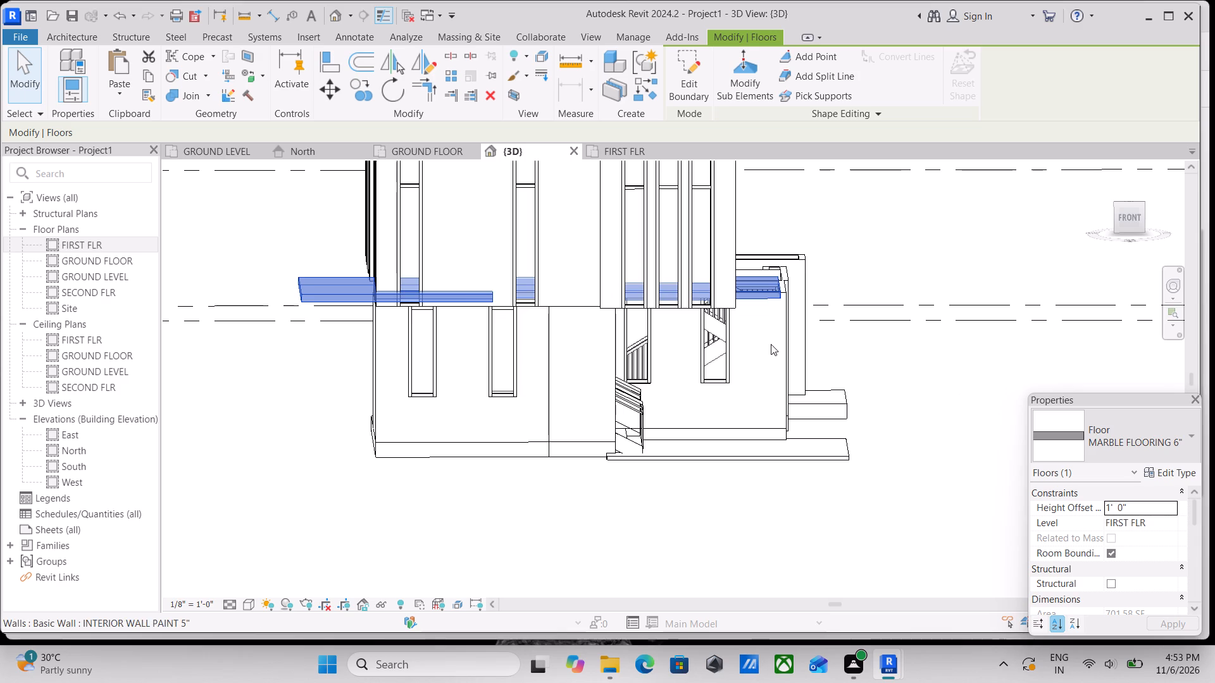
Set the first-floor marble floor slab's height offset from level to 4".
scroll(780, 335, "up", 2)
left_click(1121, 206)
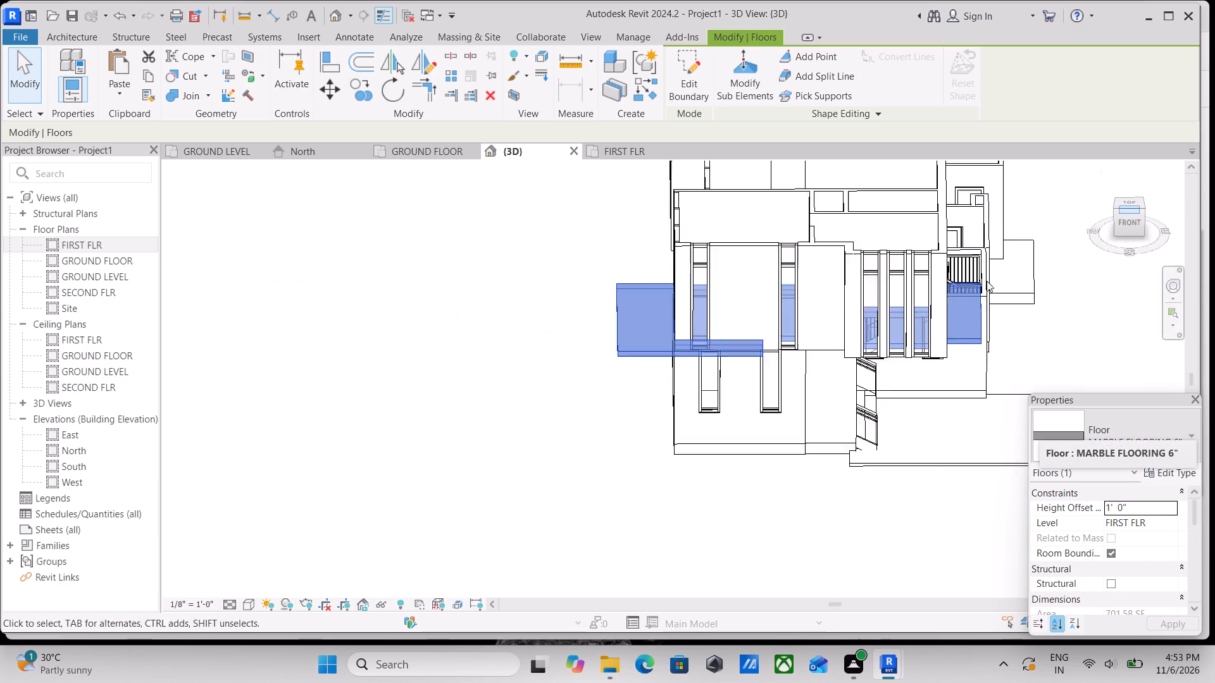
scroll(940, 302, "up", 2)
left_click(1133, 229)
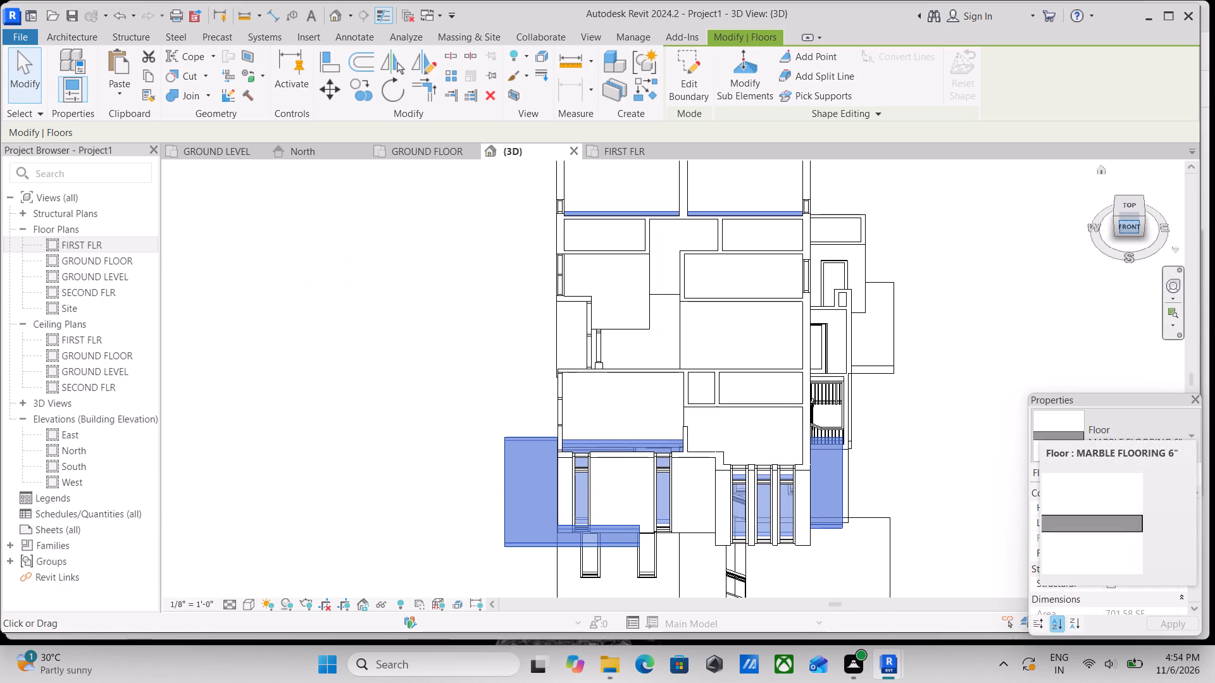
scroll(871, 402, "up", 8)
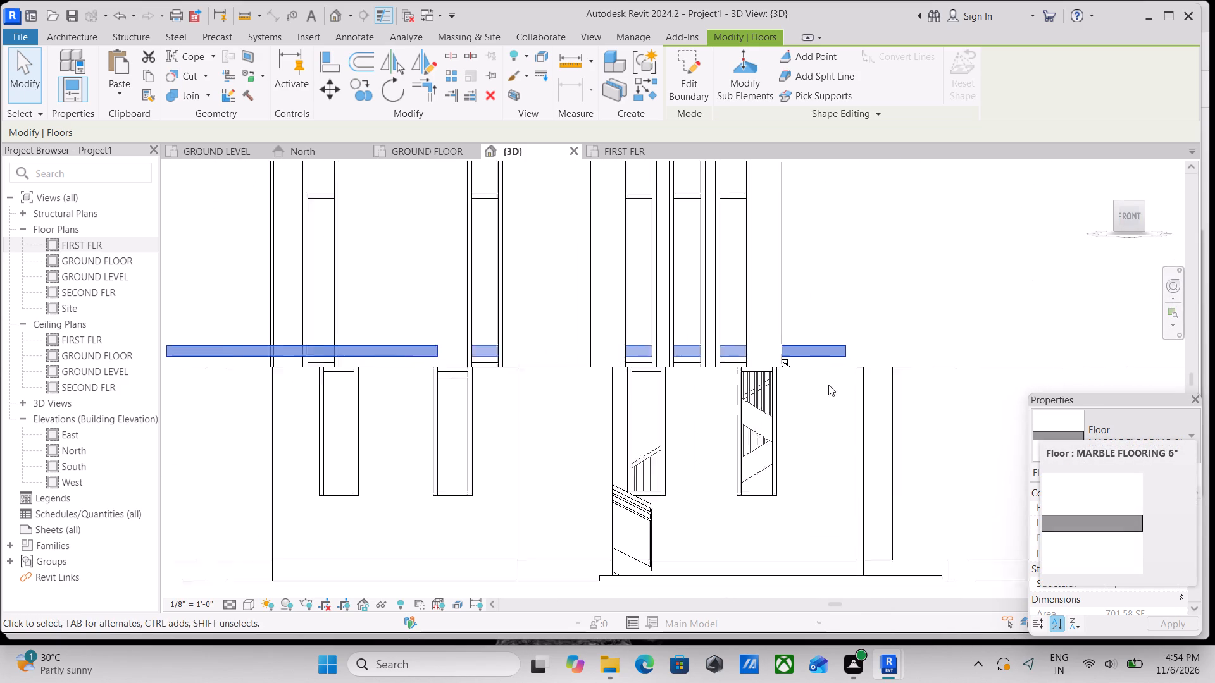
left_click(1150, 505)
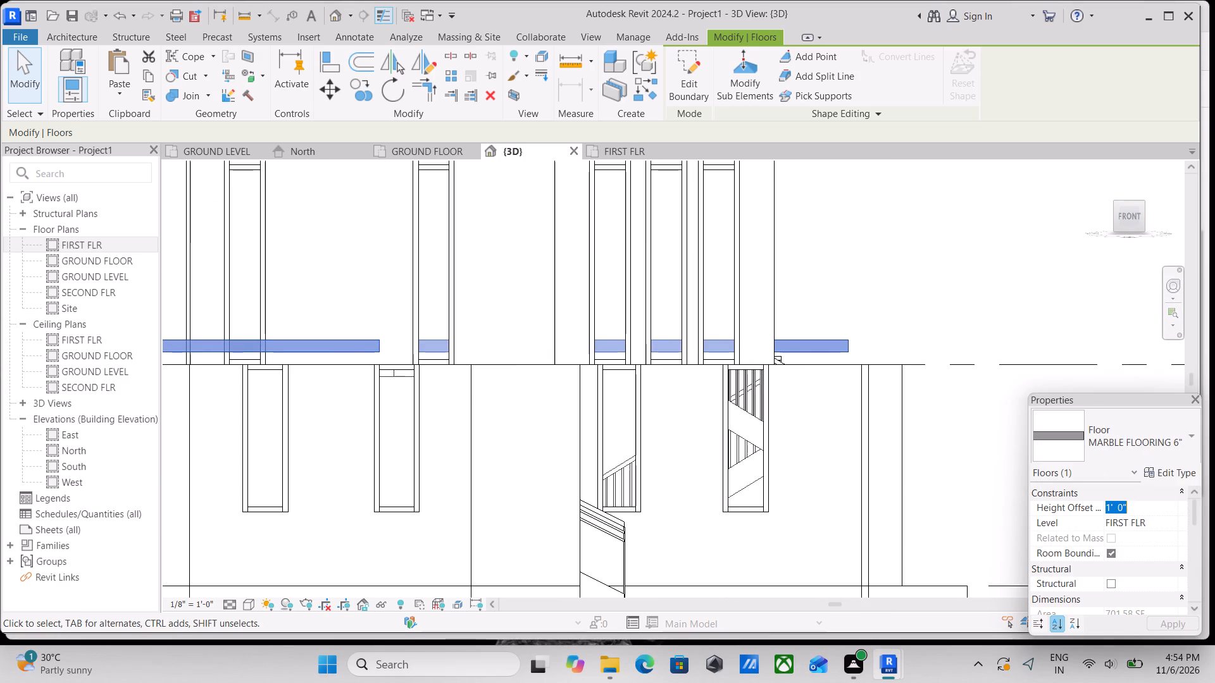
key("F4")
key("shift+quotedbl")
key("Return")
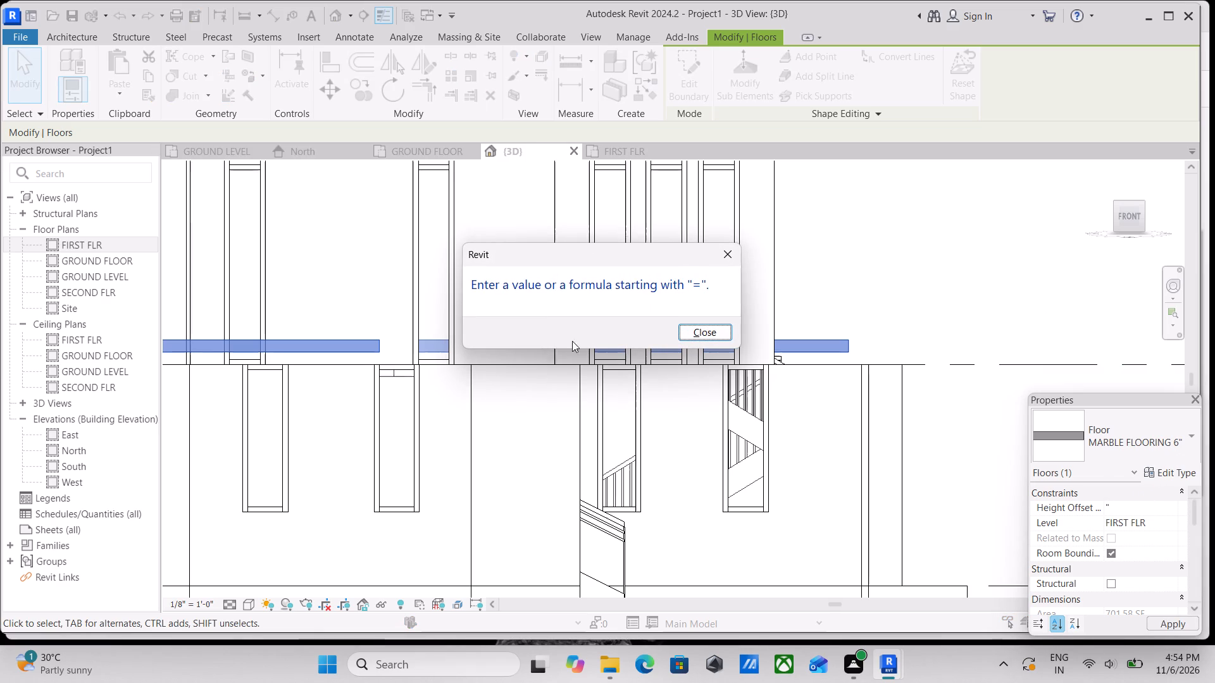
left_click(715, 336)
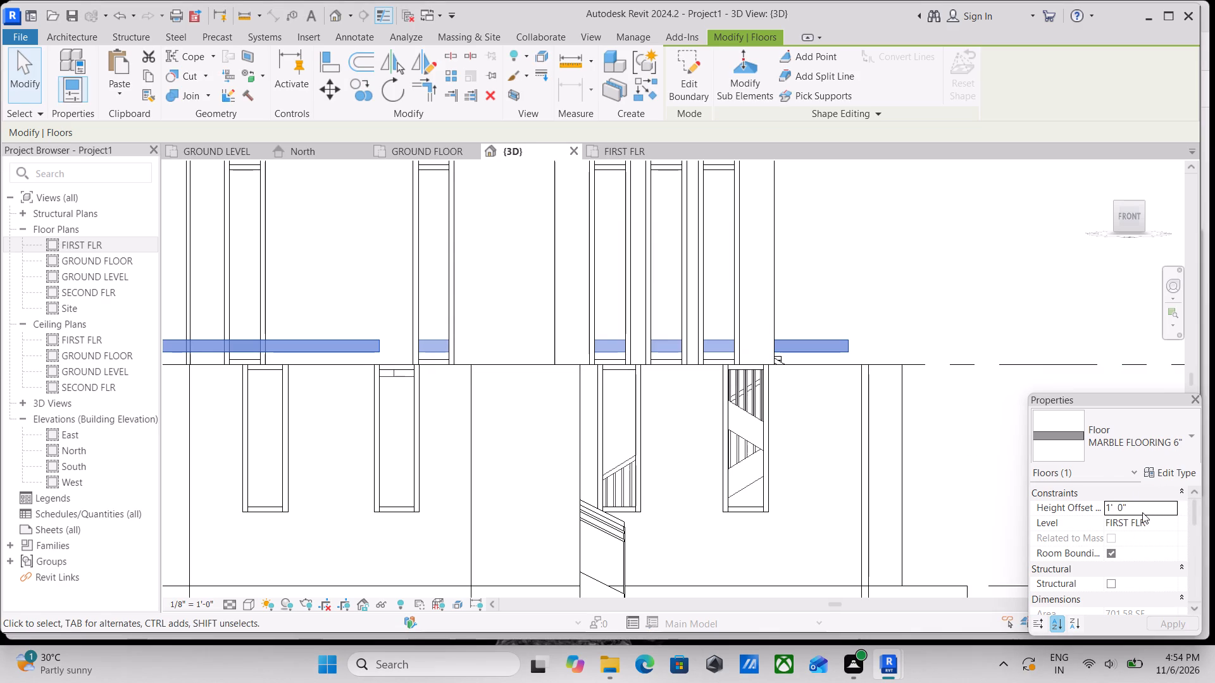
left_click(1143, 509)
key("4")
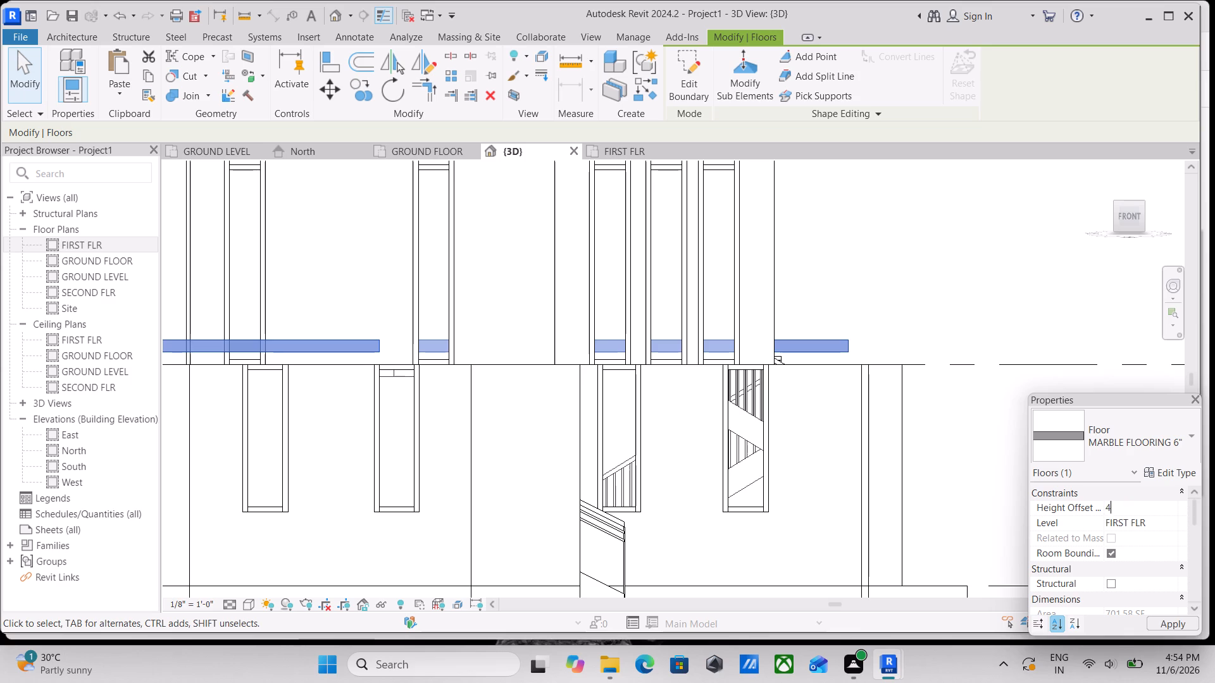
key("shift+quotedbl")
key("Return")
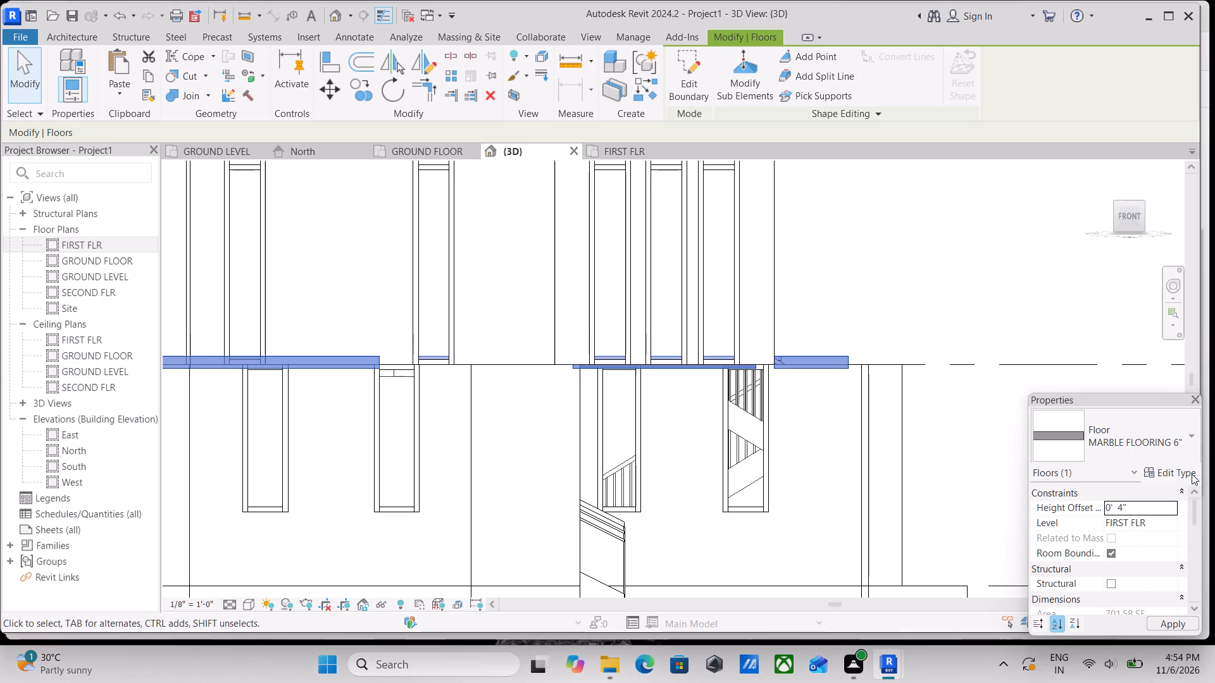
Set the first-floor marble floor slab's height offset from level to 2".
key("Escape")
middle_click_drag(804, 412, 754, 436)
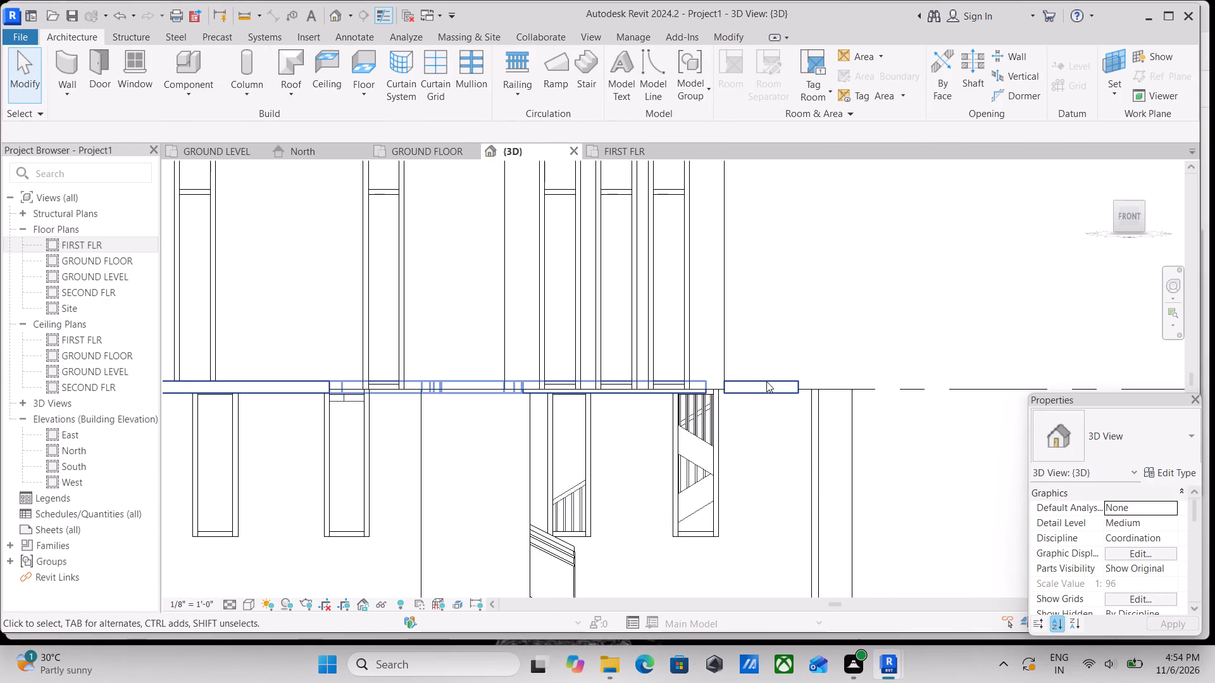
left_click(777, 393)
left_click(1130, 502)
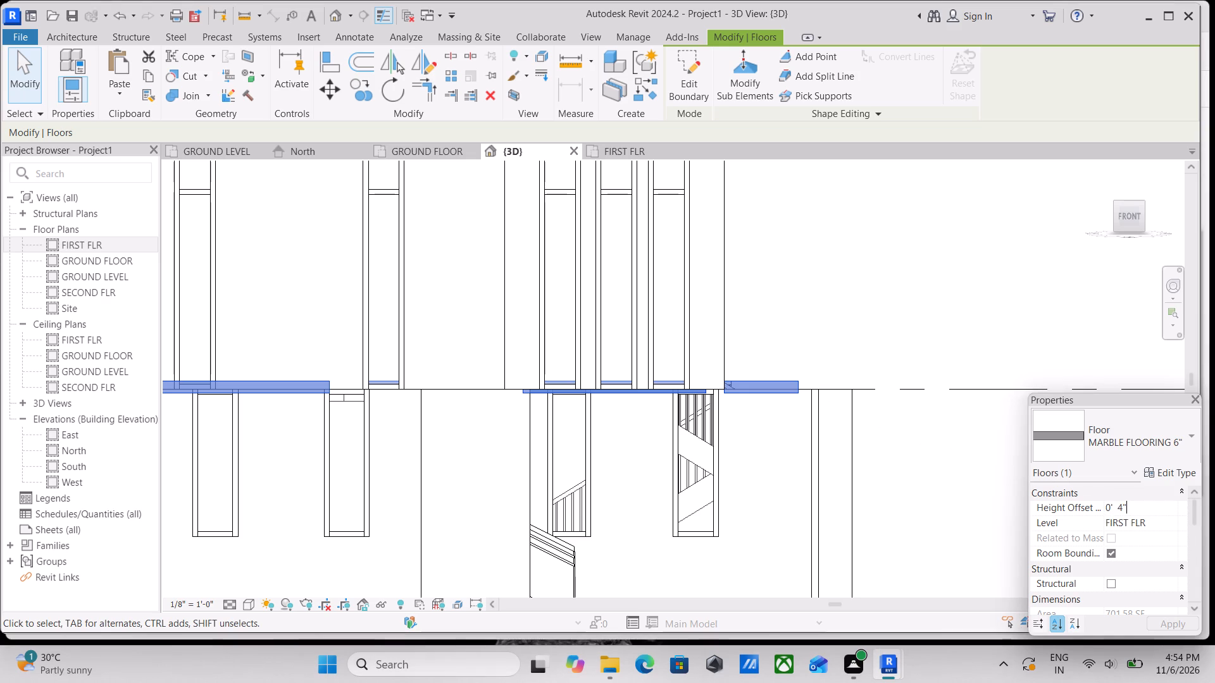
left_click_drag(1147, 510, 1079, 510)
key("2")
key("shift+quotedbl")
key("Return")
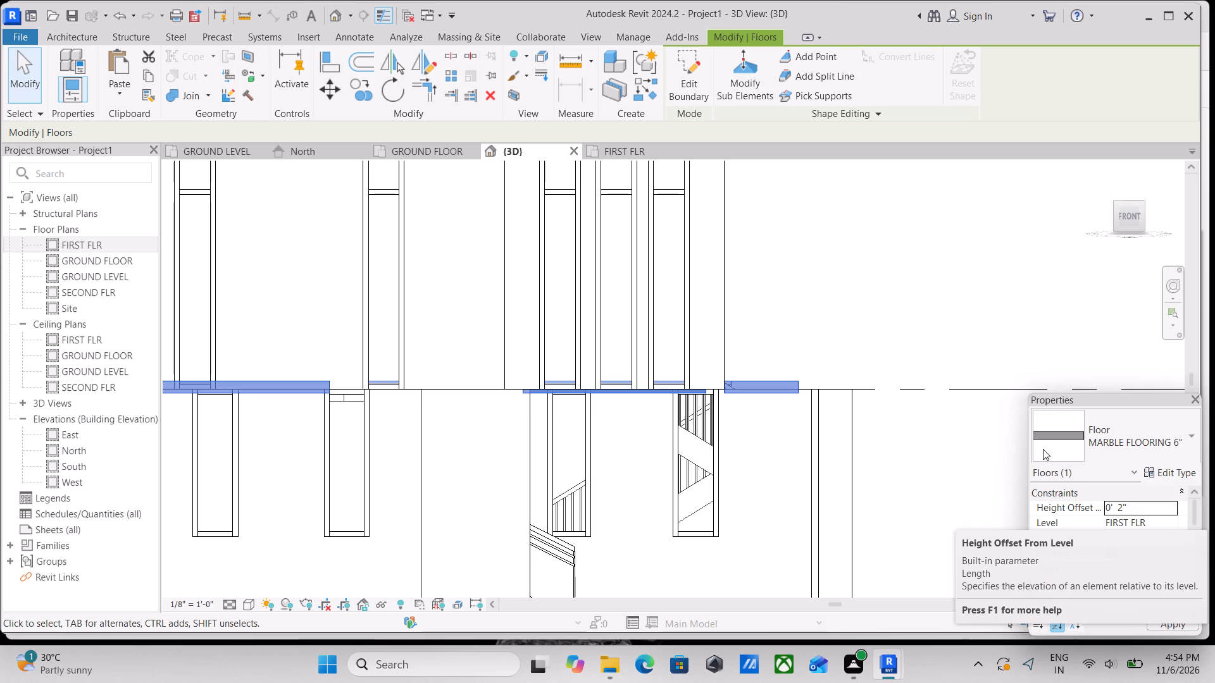
Move the marble slab up from its bottom corner until its underside meets the FIRST FLR level line, at a 6" height offset.
scroll(759, 417, "up", 2)
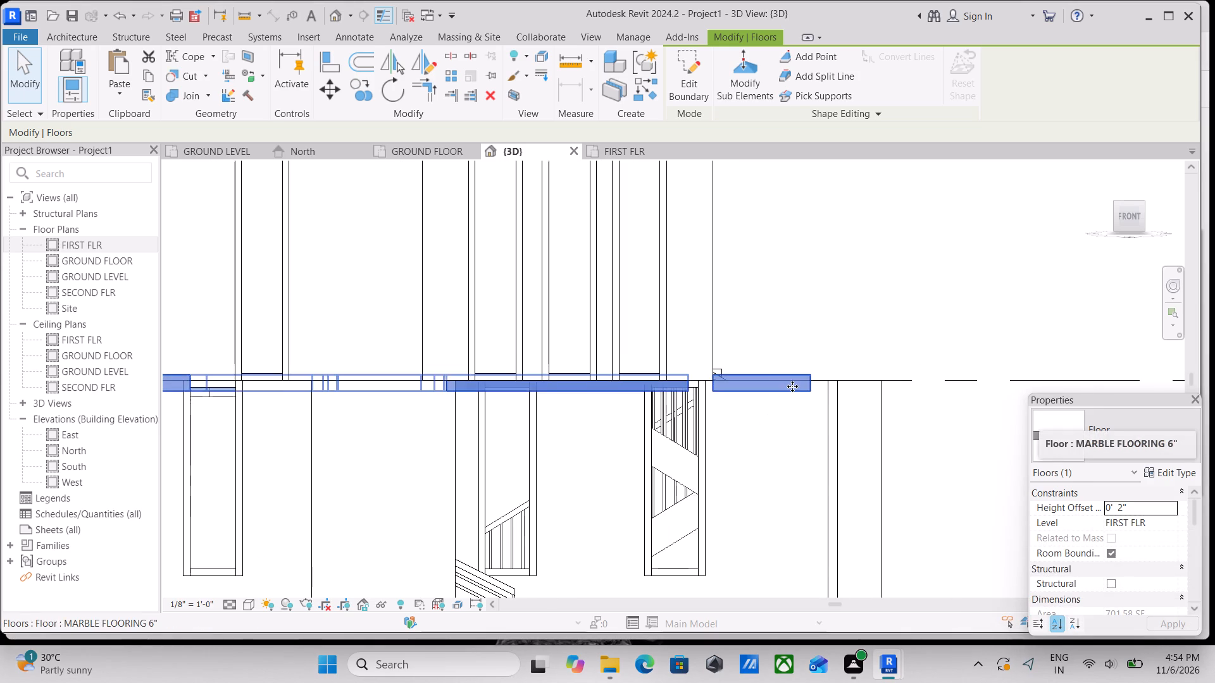
key("Escape")
scroll(799, 383, "up", 3)
left_click(816, 391)
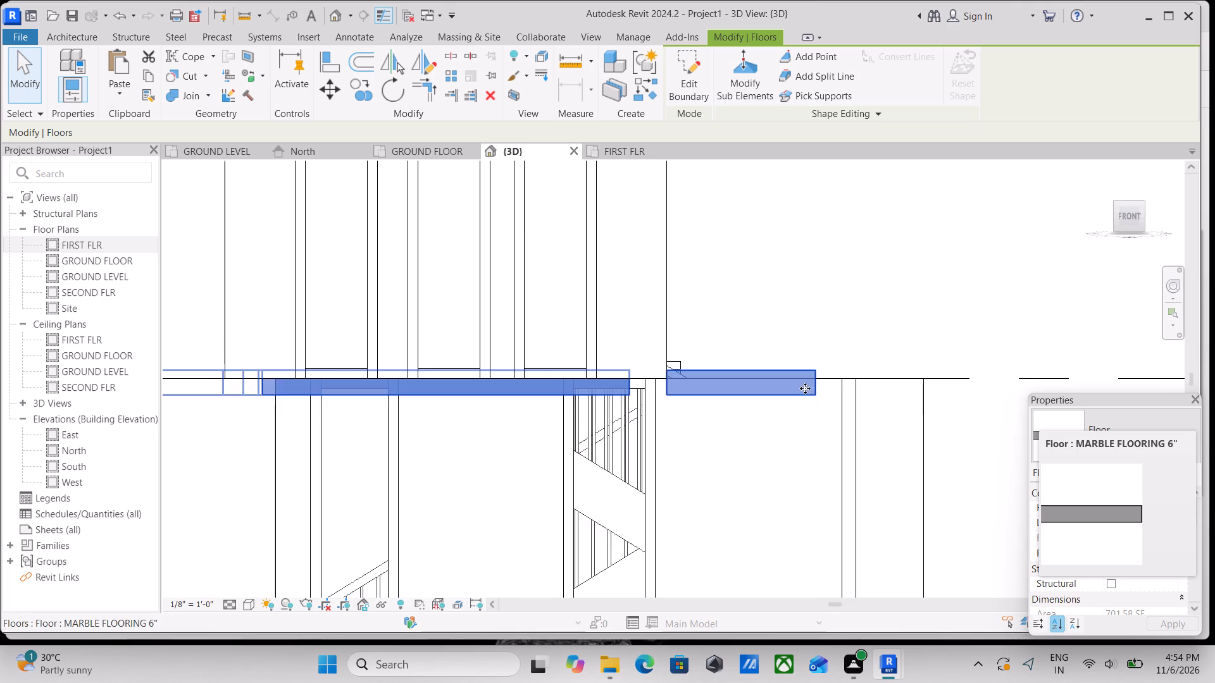
scroll(805, 388, "down", 4)
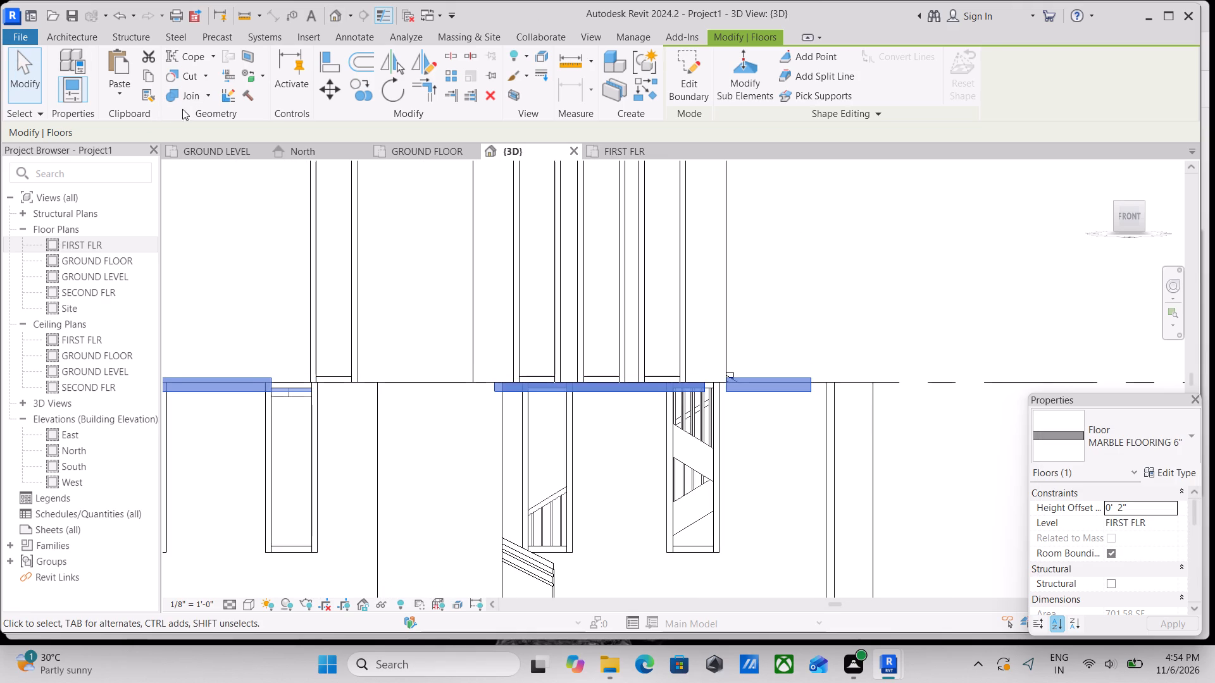
left_click(327, 90)
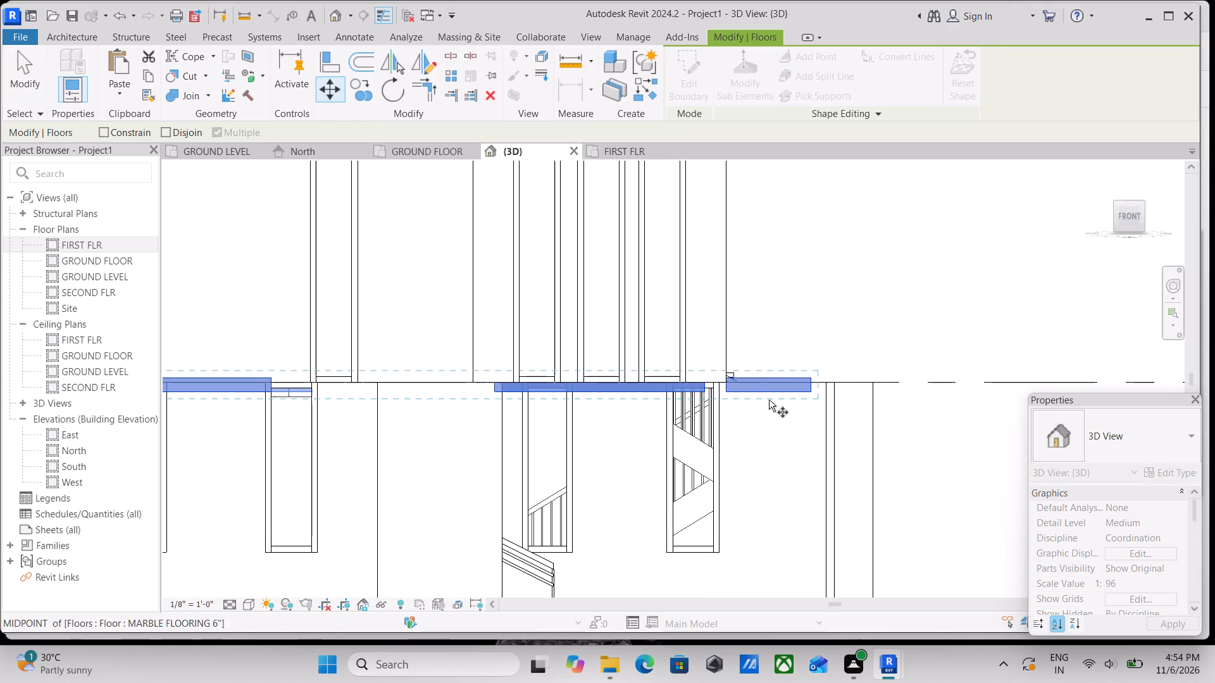
scroll(780, 400, "up", 11)
left_click(821, 376)
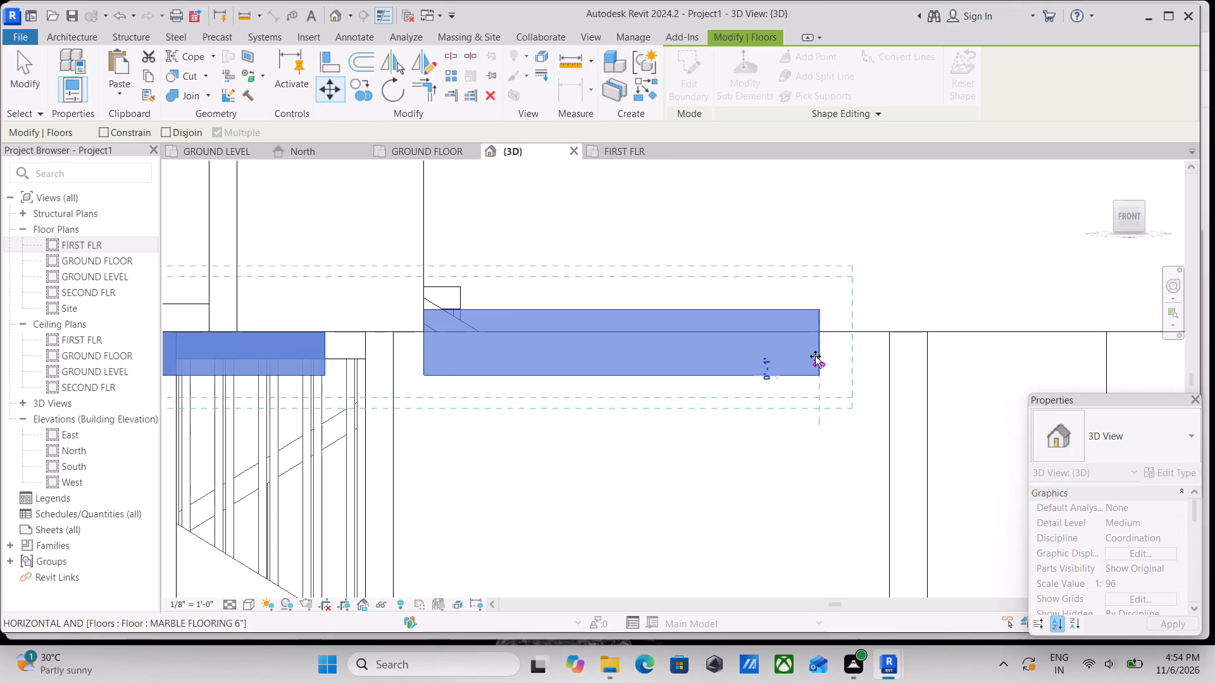
left_click(816, 330)
scroll(816, 330, "down", 7)
middle_click_drag(818, 321, 828, 362)
scroll(830, 328, "down", 5)
key("Escape")
scroll(832, 307, "down", 3)
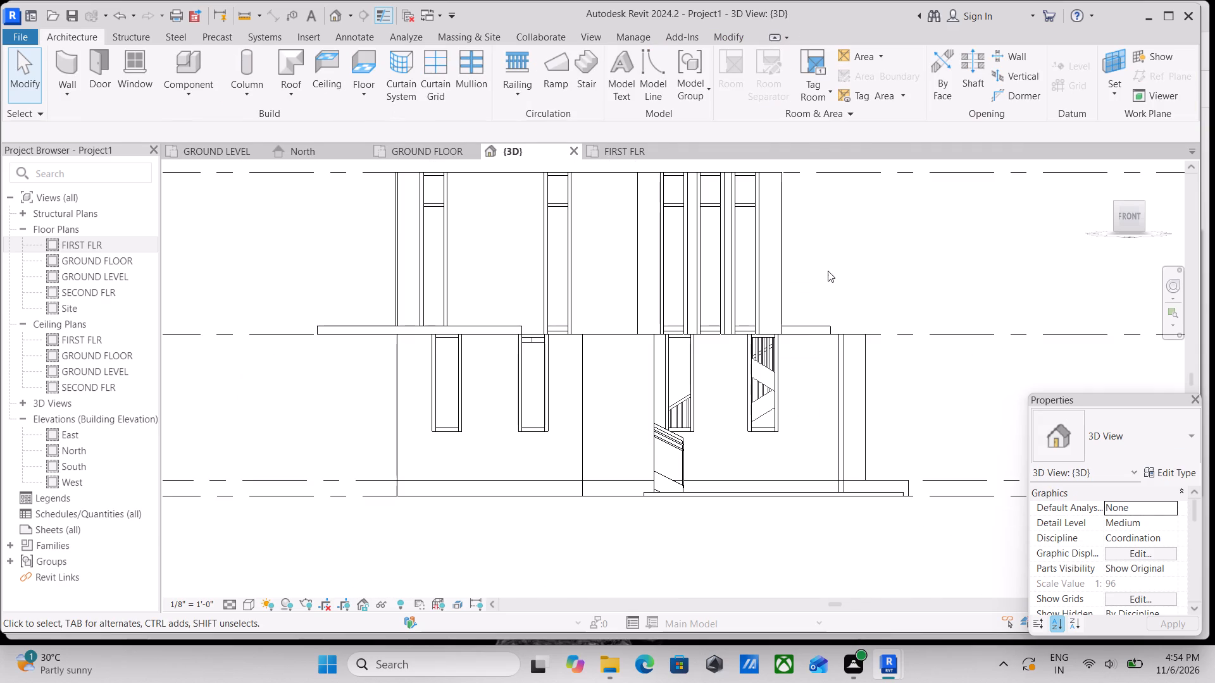
Examine the house from the front, east and west sides, checking how the first-floor slab meets the walls, windows and staircase.
middle_click_drag(828, 269, 742, 349, "shift")
scroll(640, 382, "up", 3)
scroll(472, 428, "up", 4)
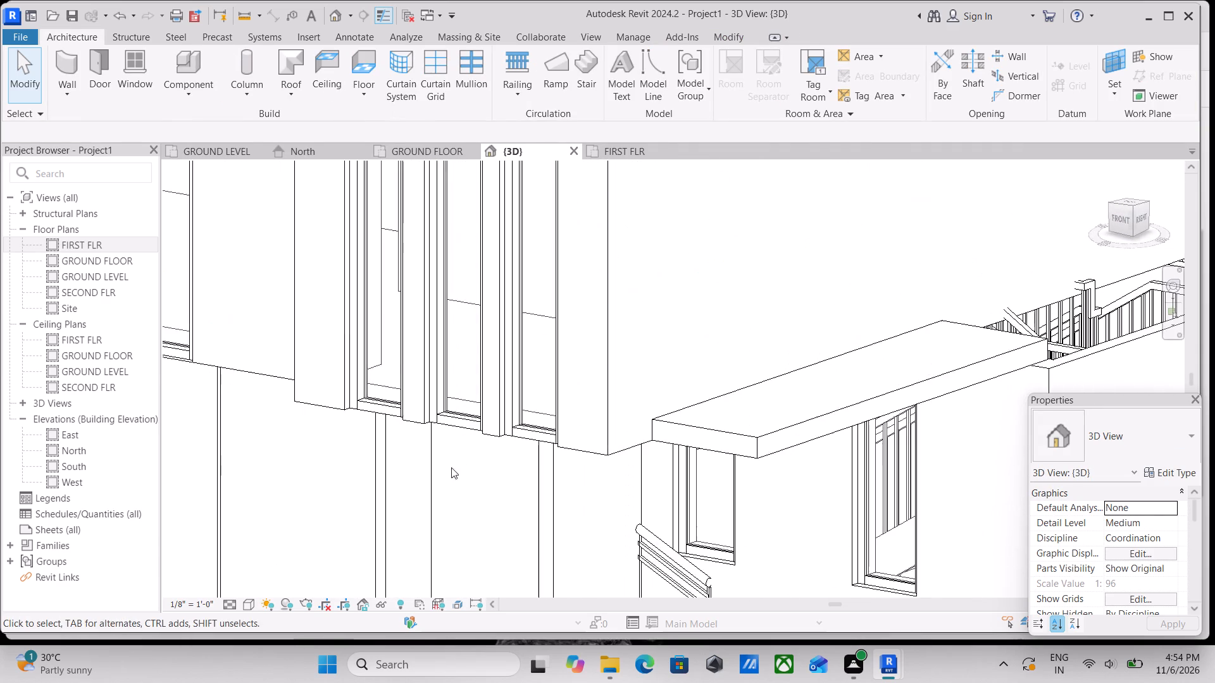
scroll(423, 446, "up", 3)
scroll(478, 412, "down", 3)
middle_click_drag(514, 392, 398, 369)
scroll(649, 366, "down", 1, "shift")
middle_click_drag(649, 366, 616, 384, "shift")
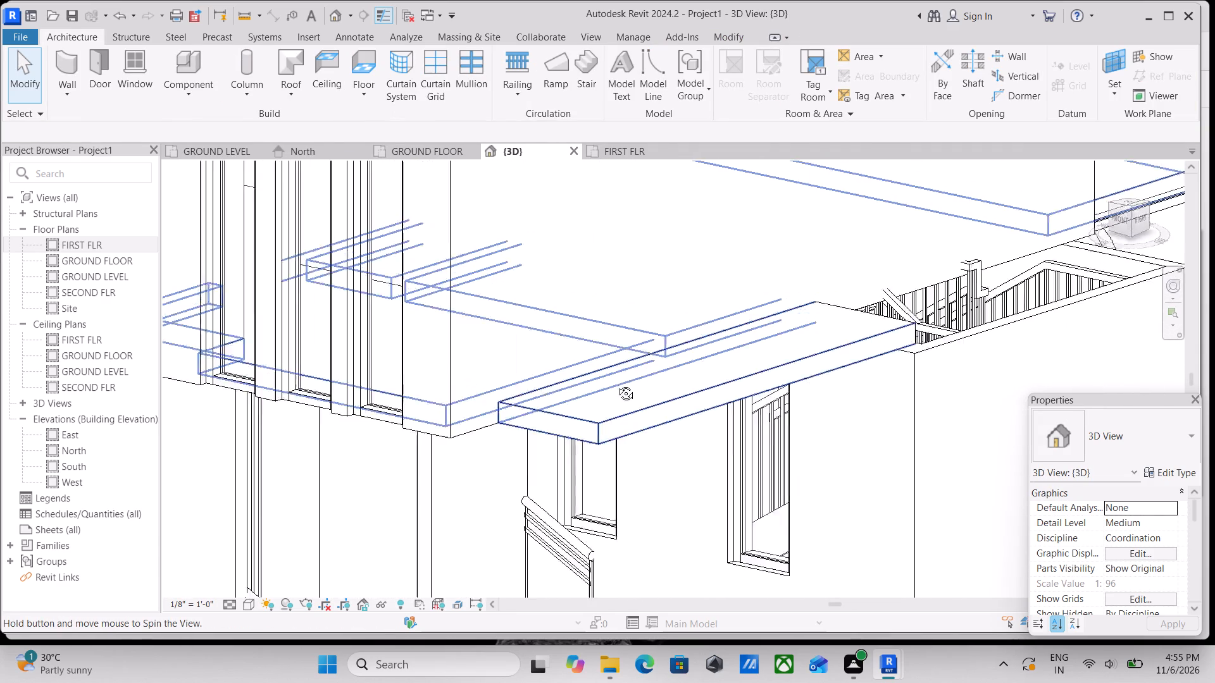
middle_click_drag(616, 384, 611, 426, "shift")
scroll(654, 420, "down", 3)
middle_click_drag(656, 420, 726, 385)
middle_click_drag(785, 397, 935, 426, "shift")
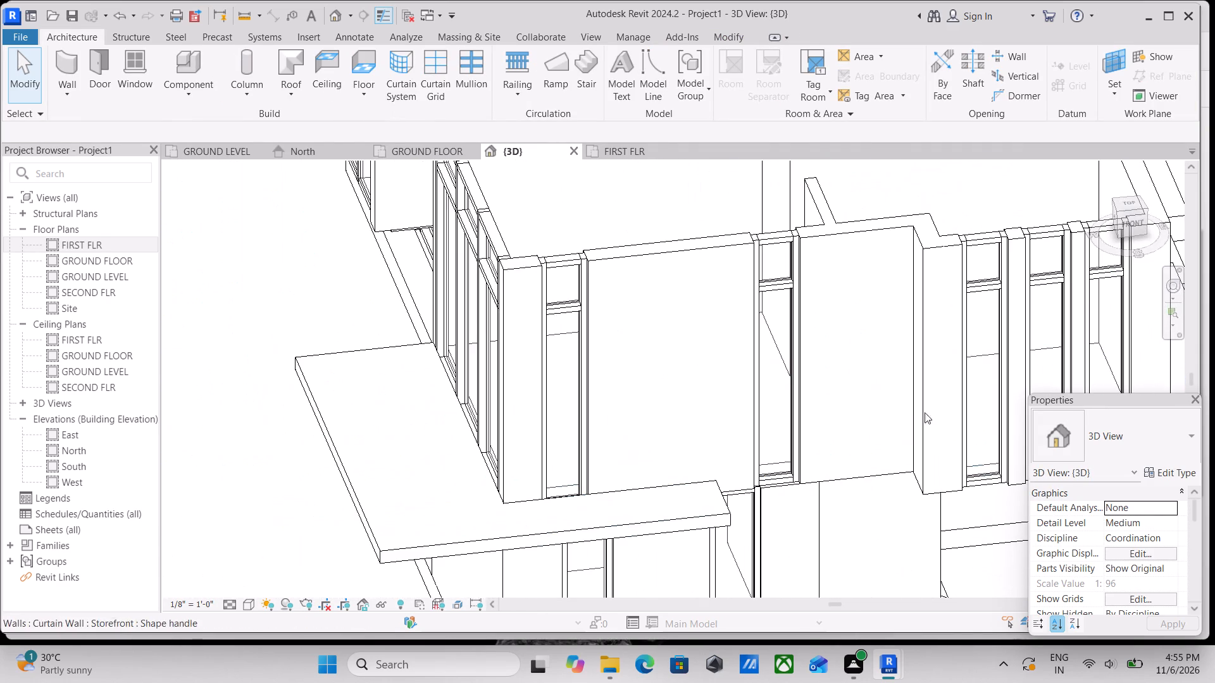
middle_click_drag(918, 409, 738, 302, "shift")
scroll(739, 305, "down", 2)
middle_click(733, 309, "shift")
scroll(733, 309, "down", 1, "shift")
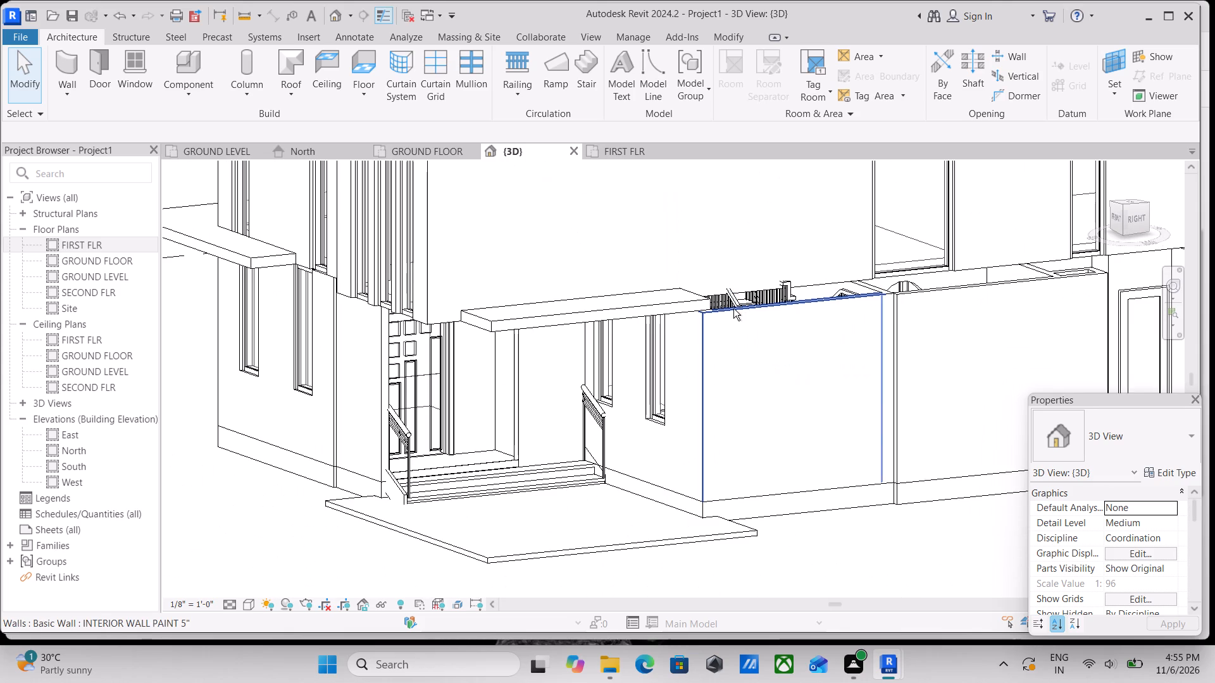
middle_click_drag(692, 315, 707, 266)
scroll(685, 270, "down", 3)
middle_click_drag(650, 281, 744, 375, "shift")
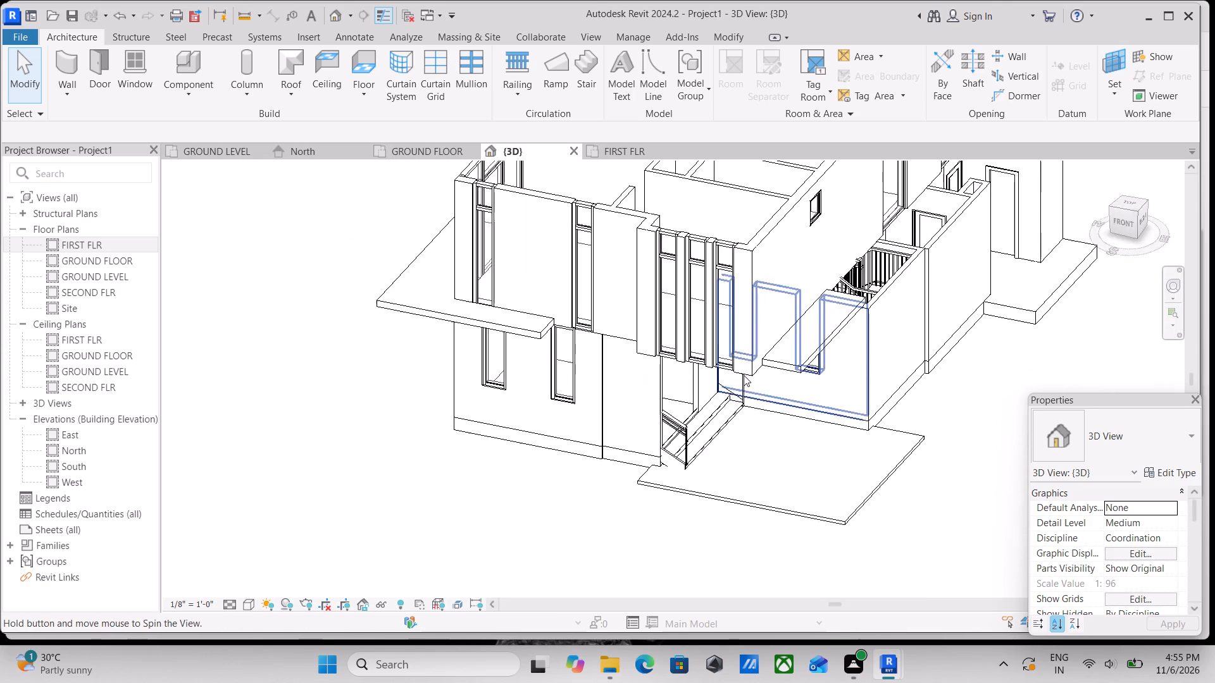
middle_click_drag(736, 356, 961, 293)
middle_click_drag(588, 183, 642, 204)
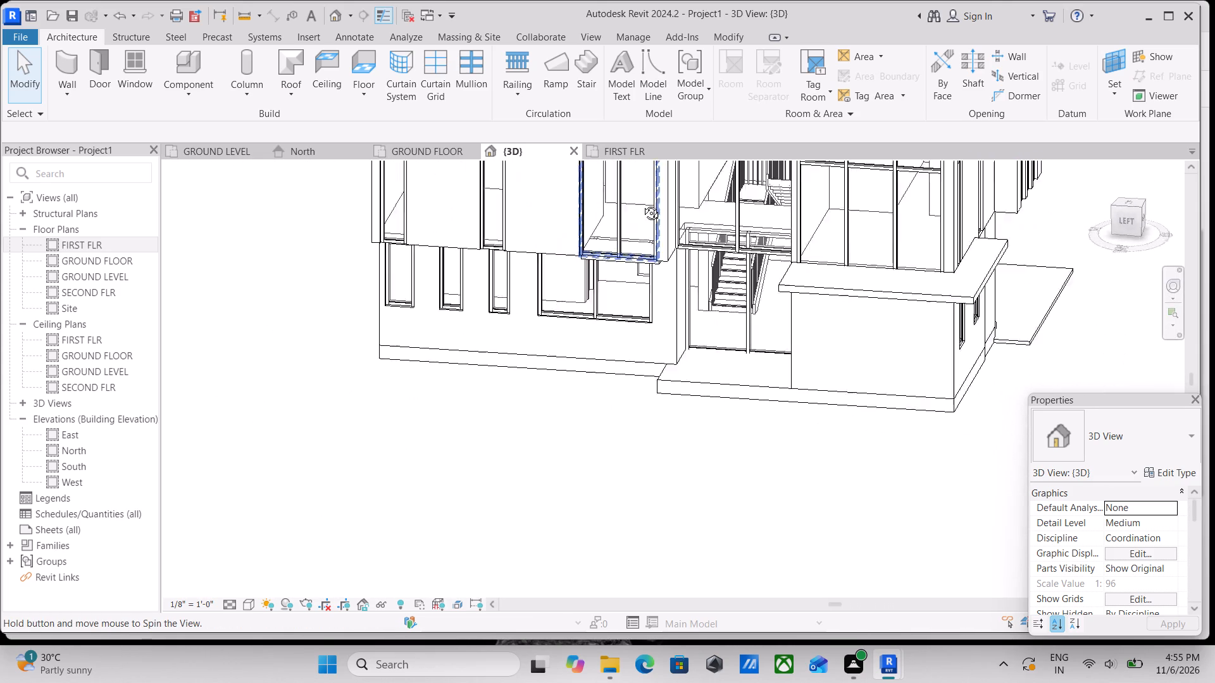
middle_click_drag(642, 204, 685, 154)
middle_click_drag(714, 228, 684, 262, "shift")
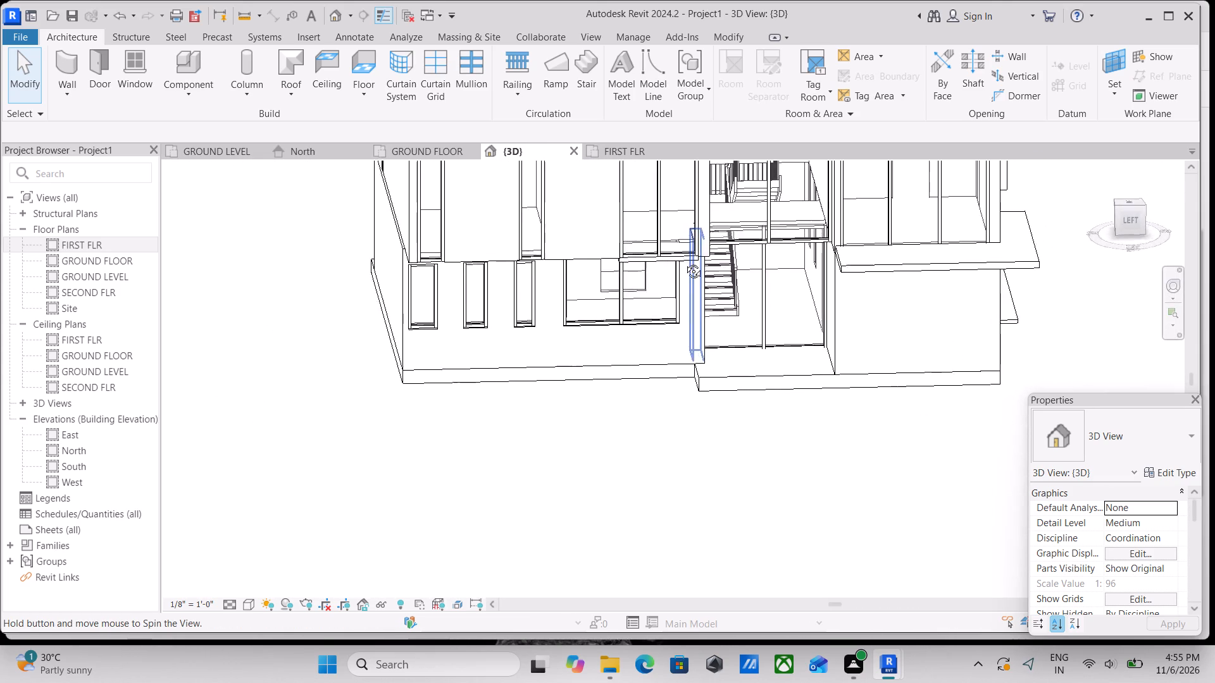
middle_click_drag(684, 262, 685, 285, "shift")
scroll(737, 195, "up", 2, "shift")
scroll(805, 157, "down", 3)
middle_click_drag(785, 223, 674, 175, "shift")
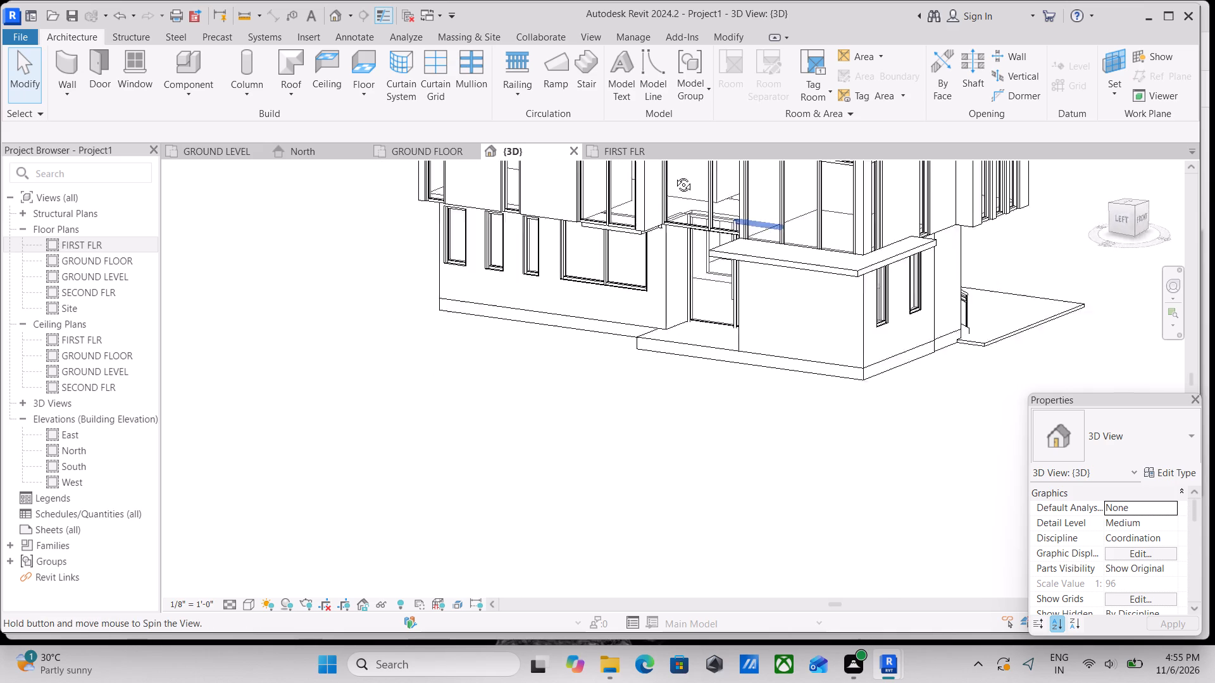
middle_click_drag(674, 175, 480, 173, "shift")
scroll(601, 211, "up", 3)
scroll(760, 234, "down", 1)
middle_click_drag(716, 231, 335, 223)
scroll(454, 258, "down", 2)
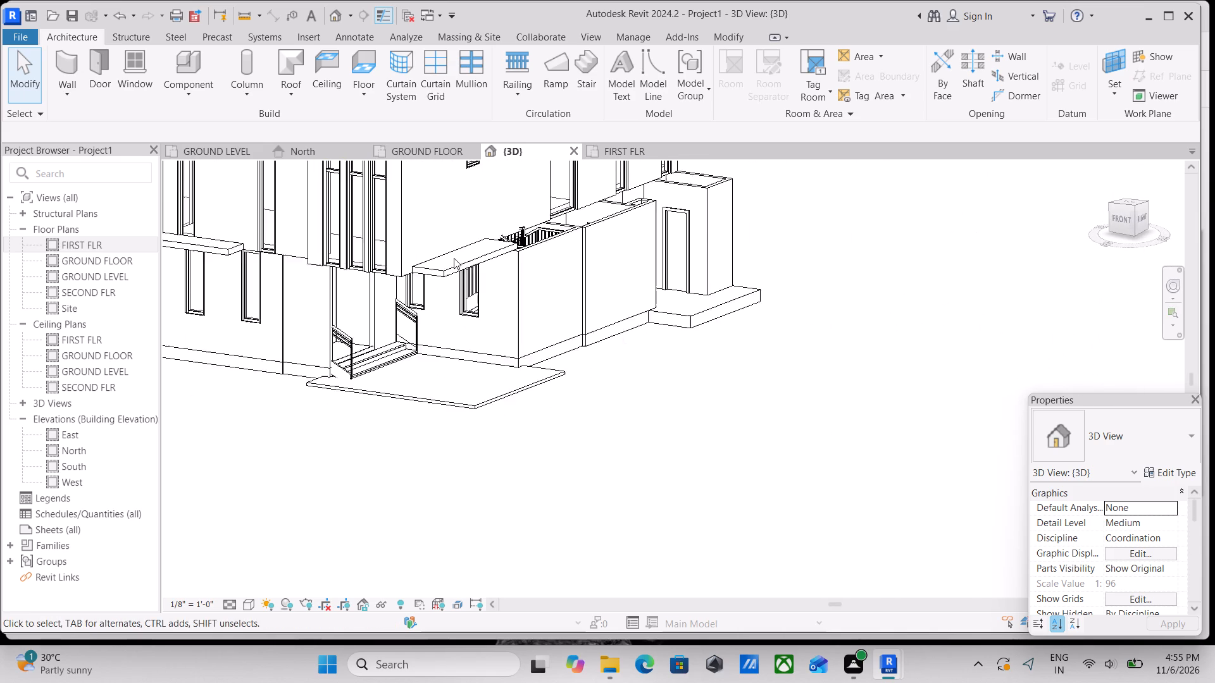
middle_click_drag(454, 258, 473, 305)
Open the first-floor marble slab's boundary for editing and show it from the top.
left_click(472, 312)
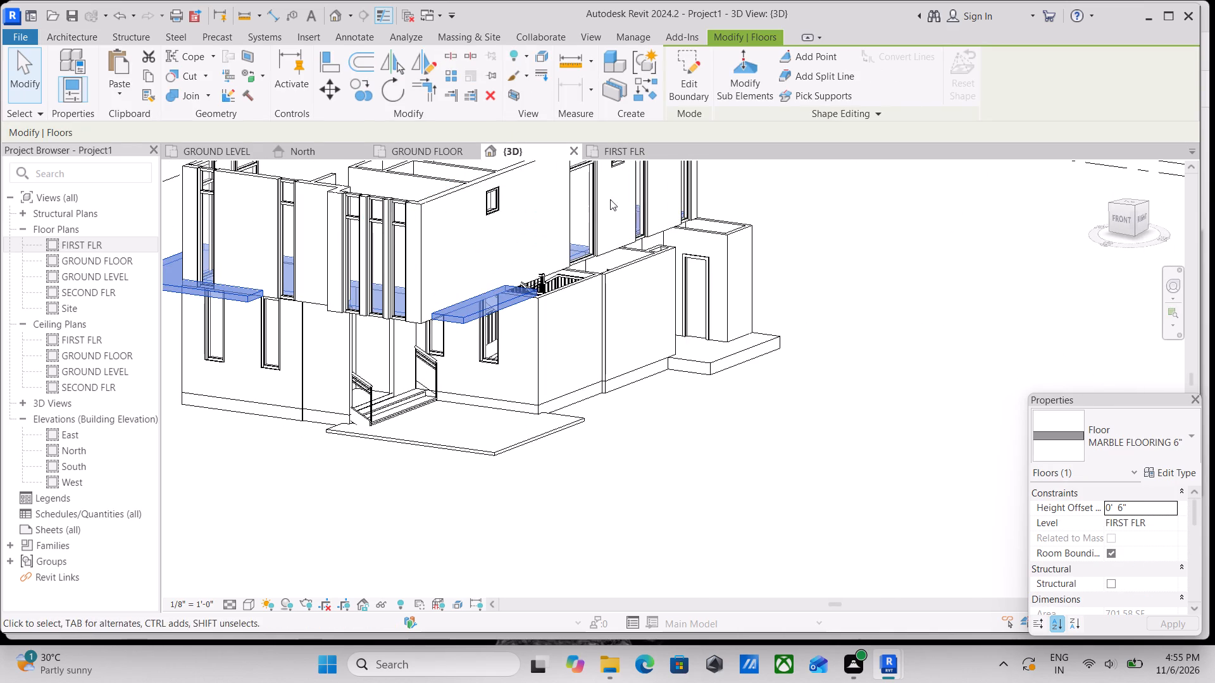
left_click(695, 63)
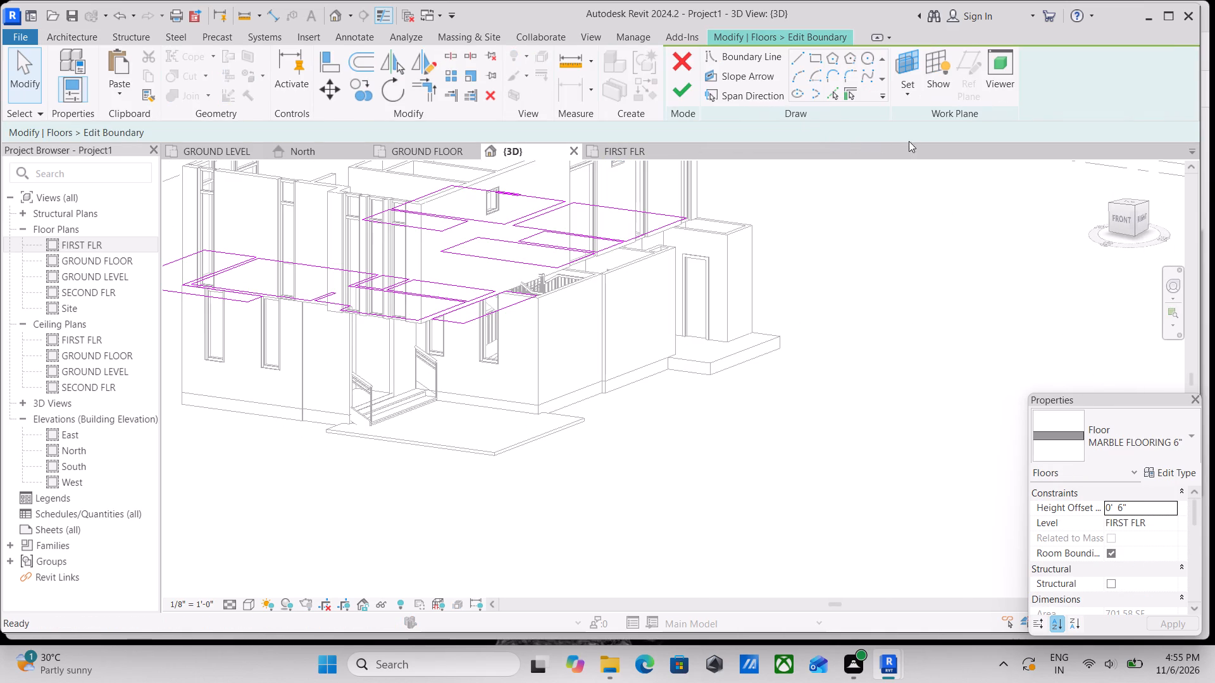
left_click(1133, 202)
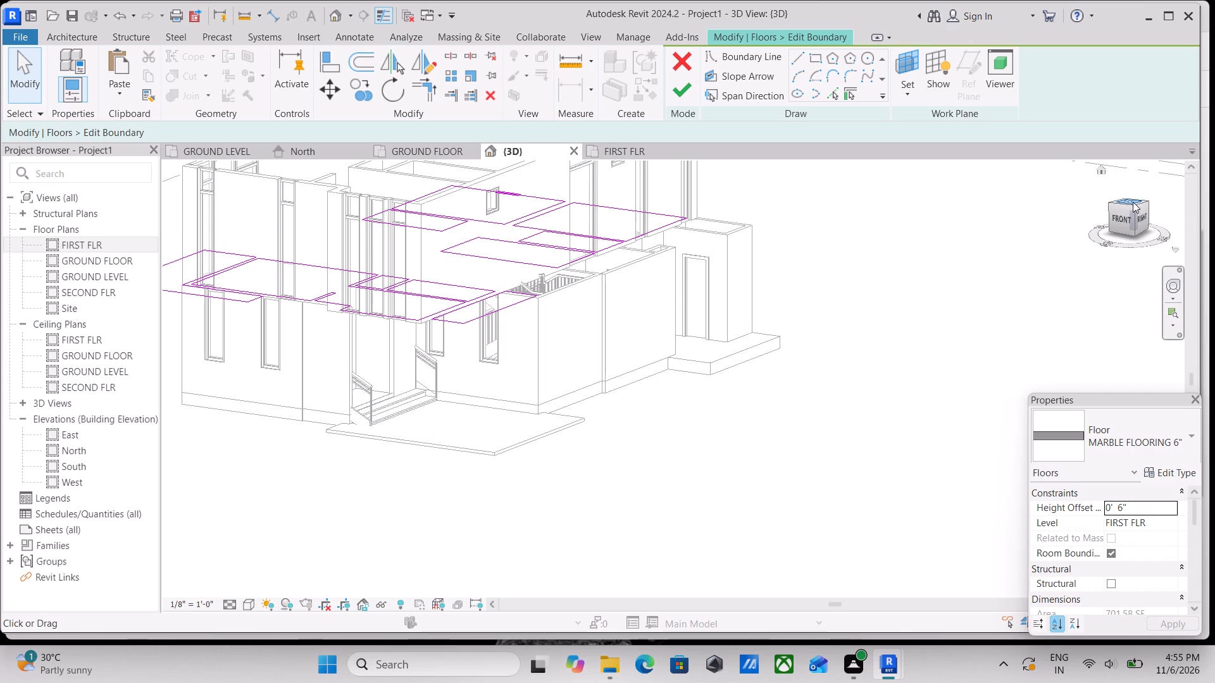
scroll(160, 344, "up", 4)
scroll(670, 502, "up", 3)
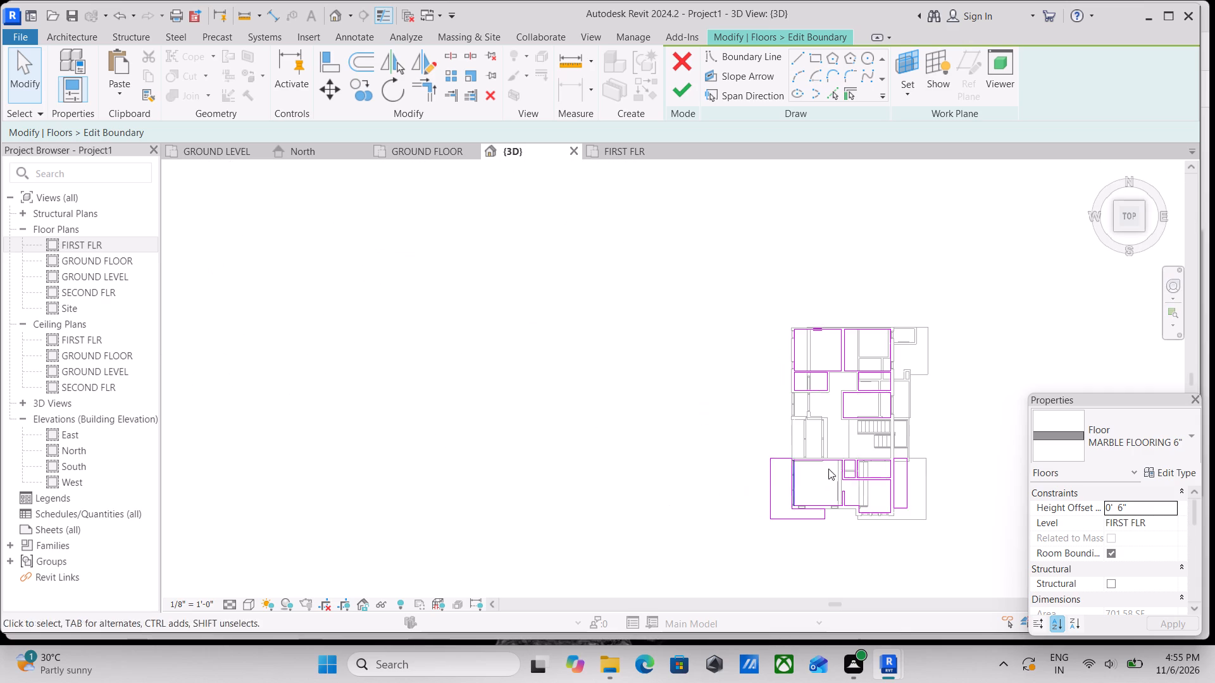
scroll(913, 455, "up", 1)
middle_click_drag(913, 455, 799, 438)
scroll(799, 438, "up", 8)
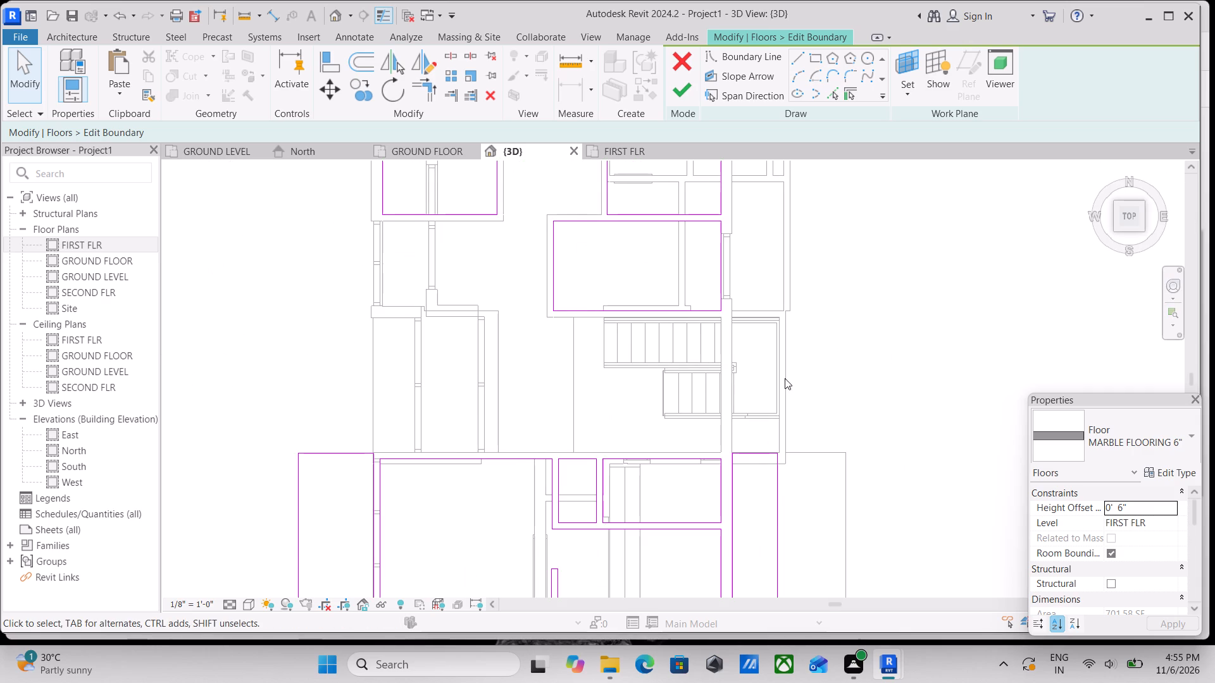
middle_click_drag(784, 378, 759, 387)
scroll(784, 366, "down", 1)
middle_click_drag(784, 366, 768, 382)
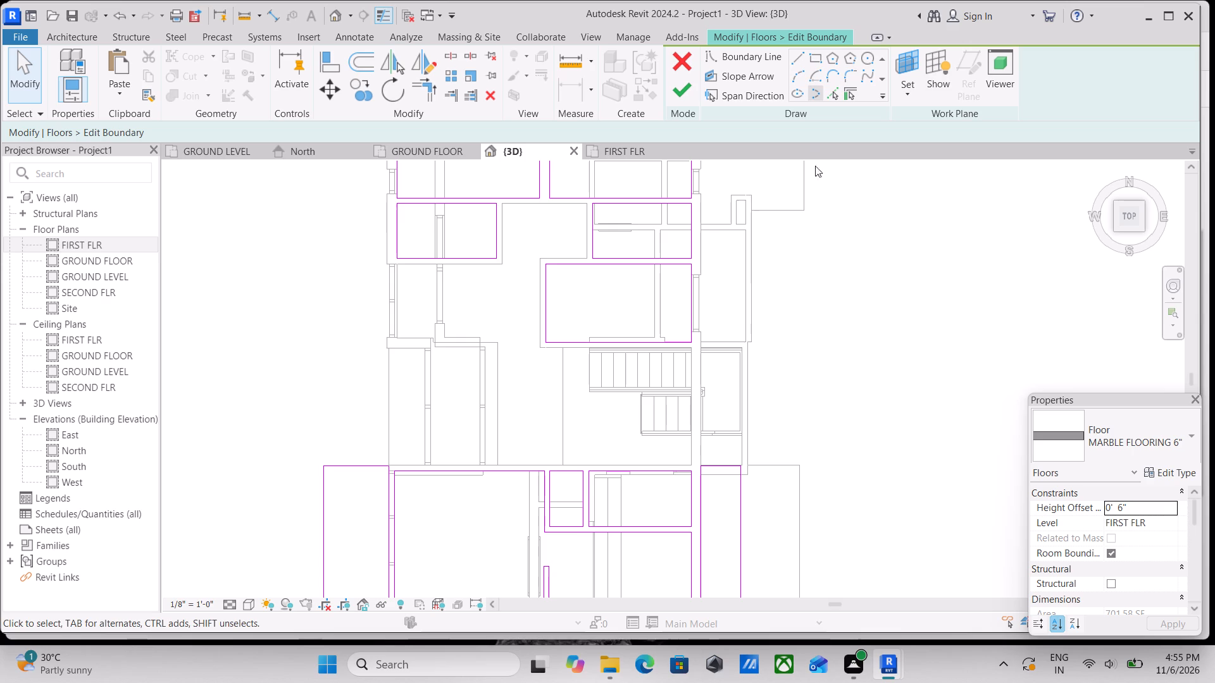
middle_click_drag(820, 192, 780, 297)
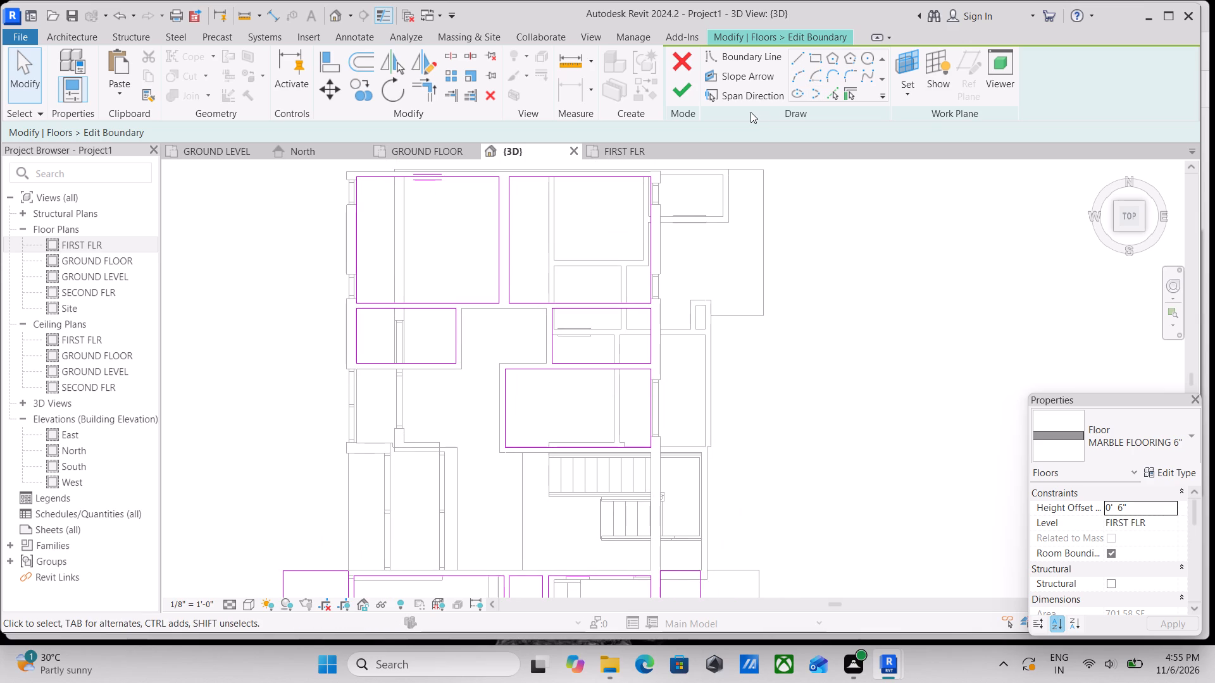
Draw a boundary line about 3' long from the exterior wall's outer face to the stair enclosure's east wall, just south of the staircase.
left_click(800, 55)
scroll(676, 229, "up", 3)
middle_click_drag(680, 212, 664, 328)
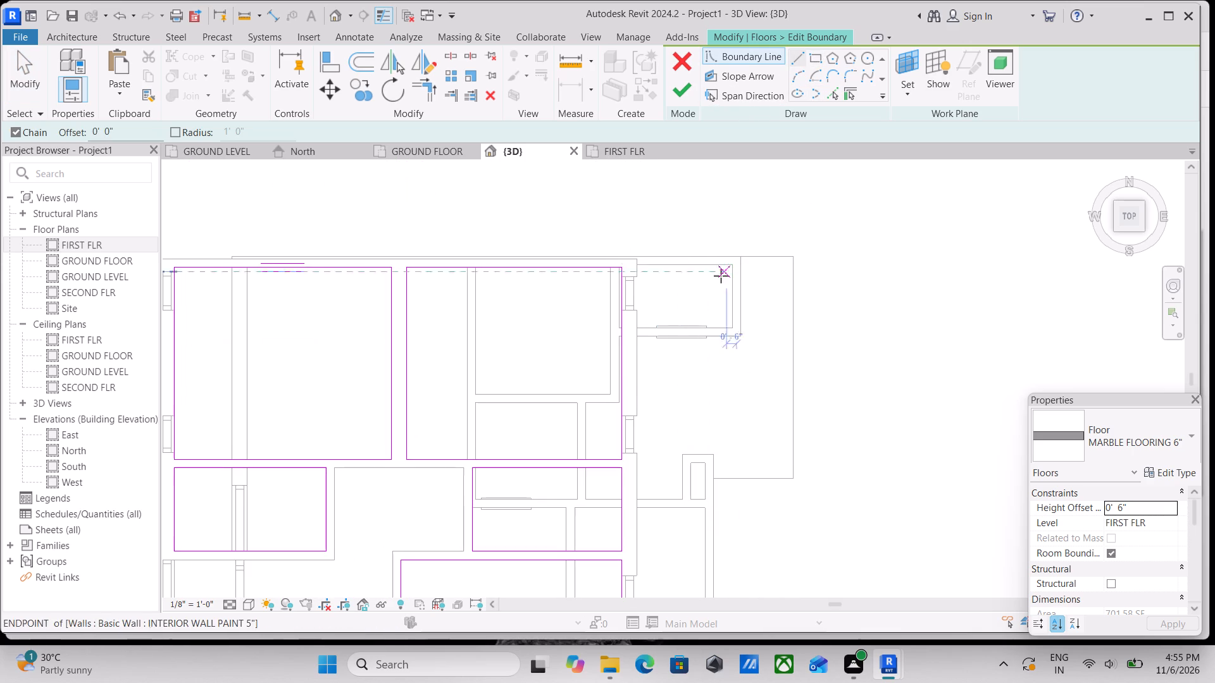
scroll(656, 280, "up", 3)
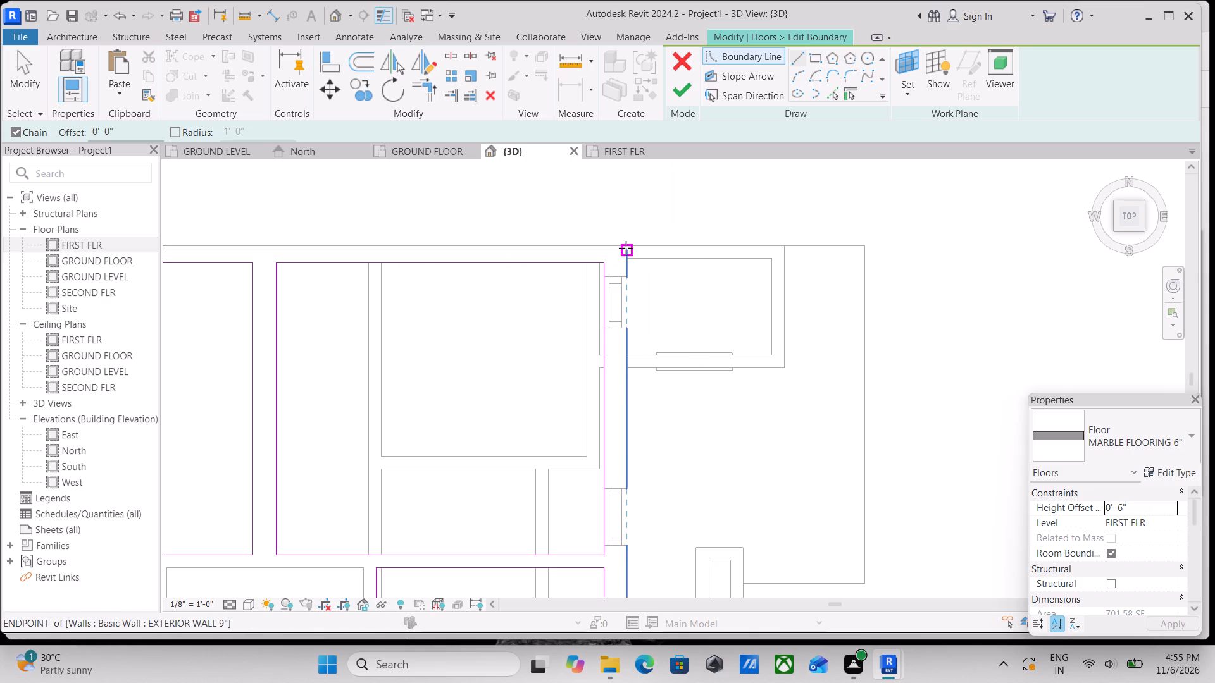
middle_click_drag(628, 245, 684, 85)
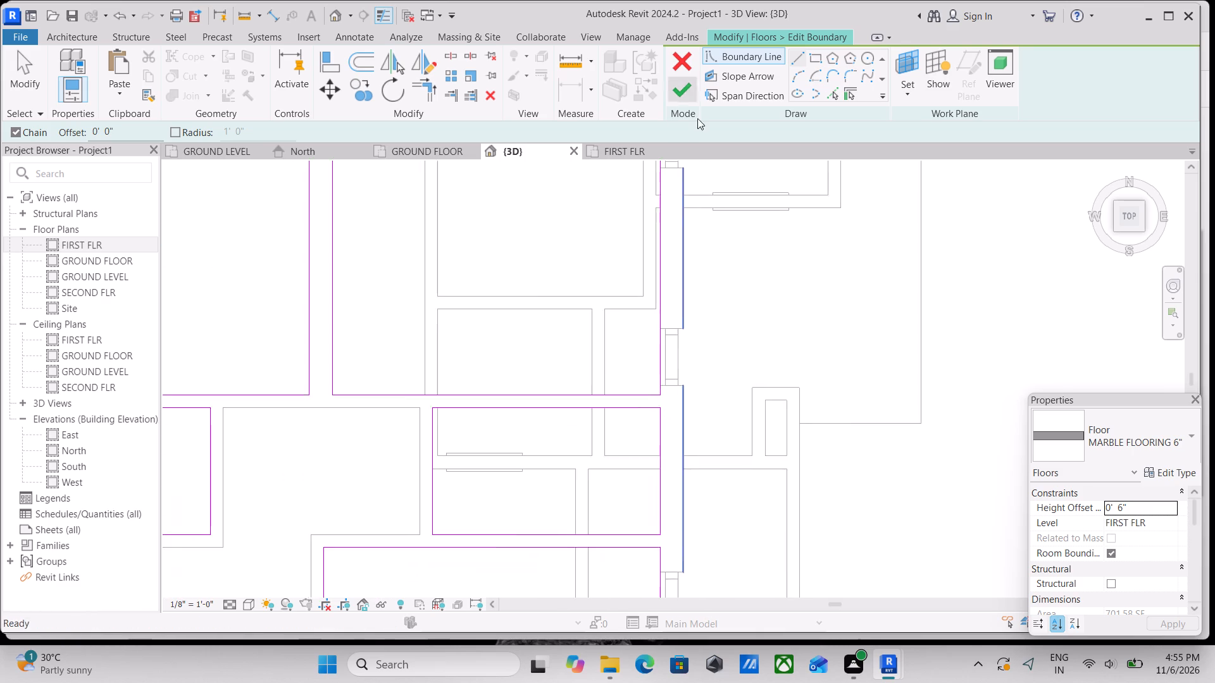
scroll(732, 267, "down", 4)
middle_click_drag(734, 274, 763, 137)
middle_click_drag(790, 241, 779, 149)
middle_click_drag(768, 425, 788, 364)
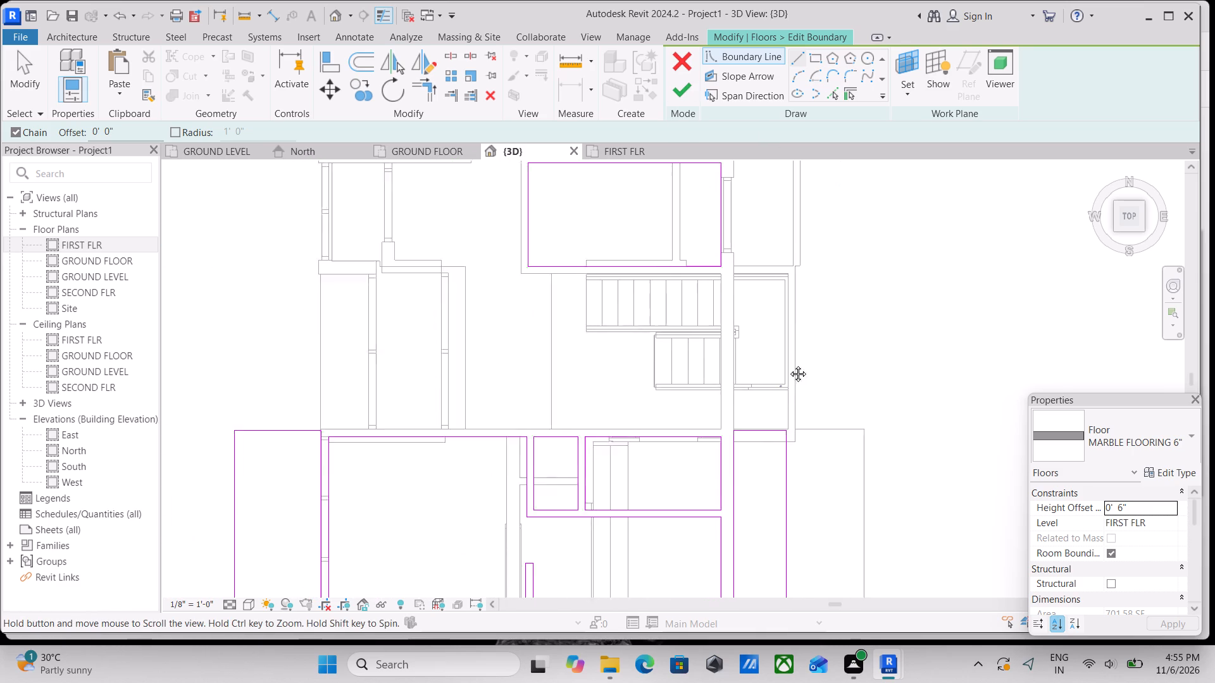
middle_click_drag(788, 364, 799, 331)
scroll(760, 385, "up", 3)
scroll(784, 339, "up", 4)
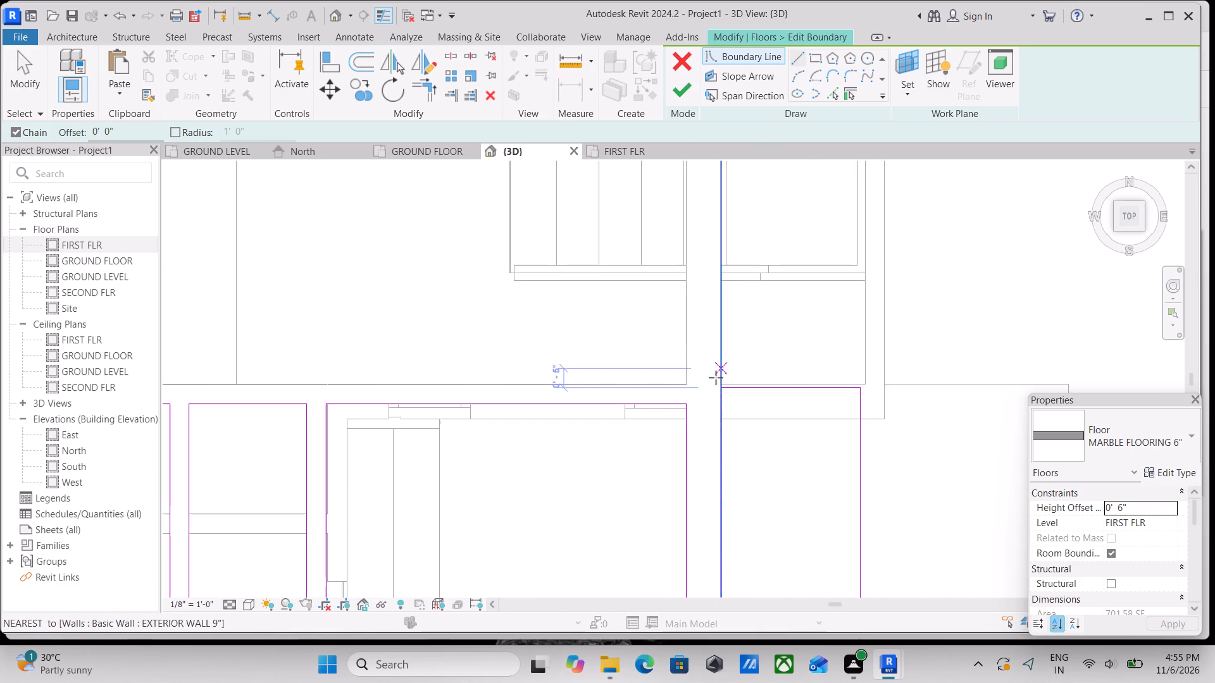
left_click(722, 376)
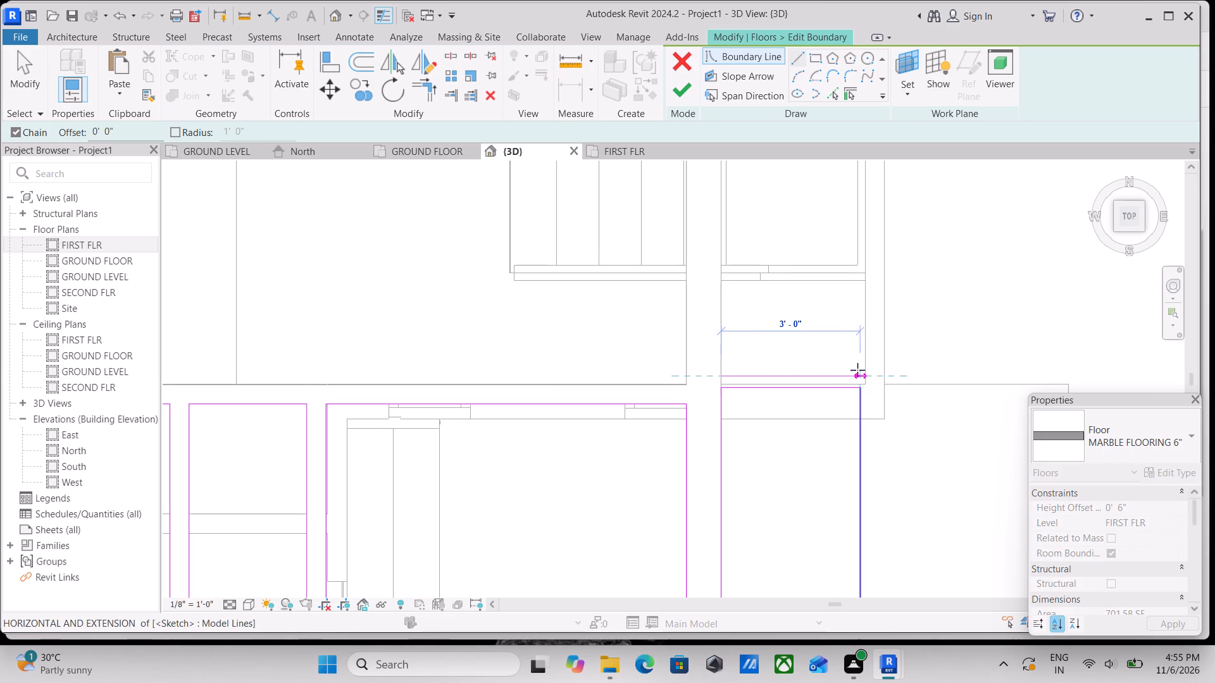
scroll(881, 369, "down", 2)
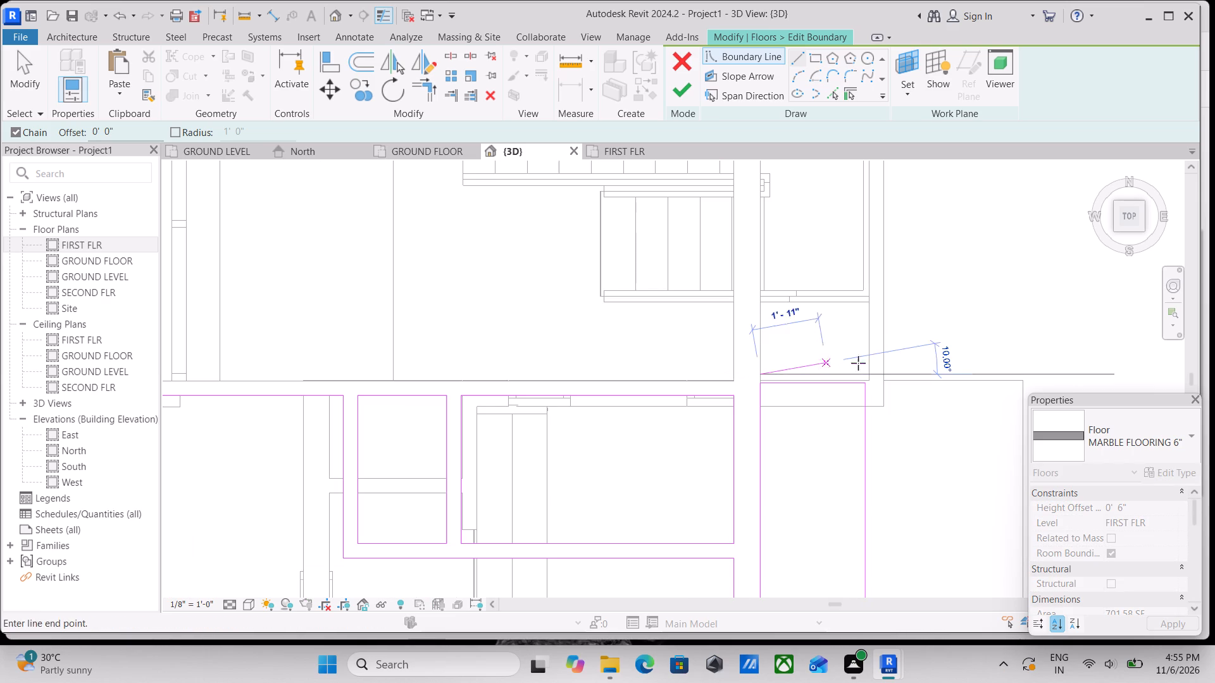
left_click(871, 371)
Continue the boundary about 9' 2" north along the stair enclosure's east wall to the wall line north of the staircase.
middle_click_drag(869, 265, 879, 399)
scroll(892, 285, "down", 2)
middle_click_drag(892, 285, 885, 424)
scroll(881, 340, "down", 1)
middle_click_drag(881, 340, 880, 460)
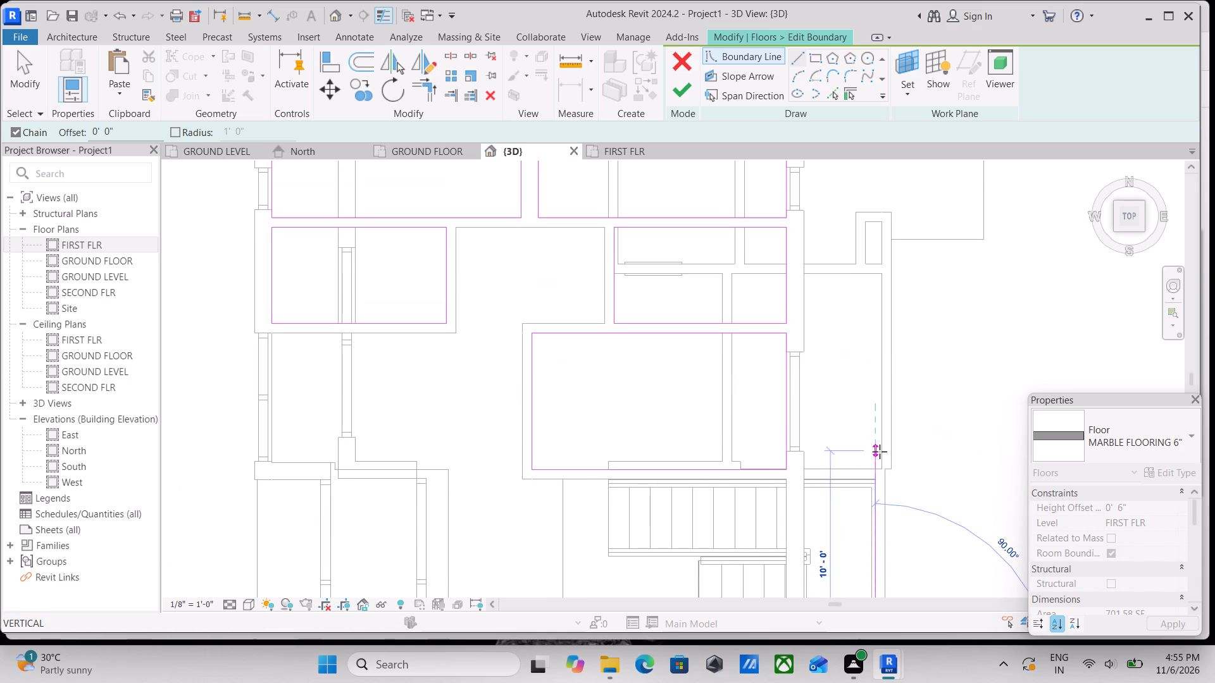
scroll(875, 496, "up", 4)
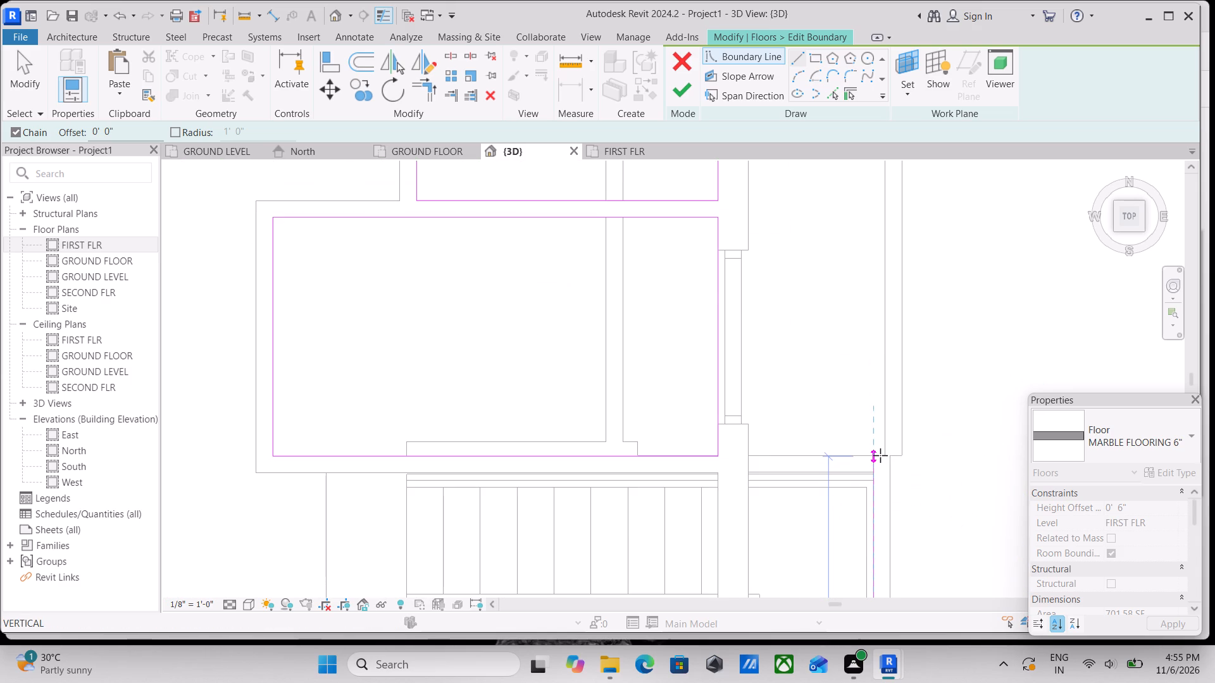
scroll(875, 457, "up", 9)
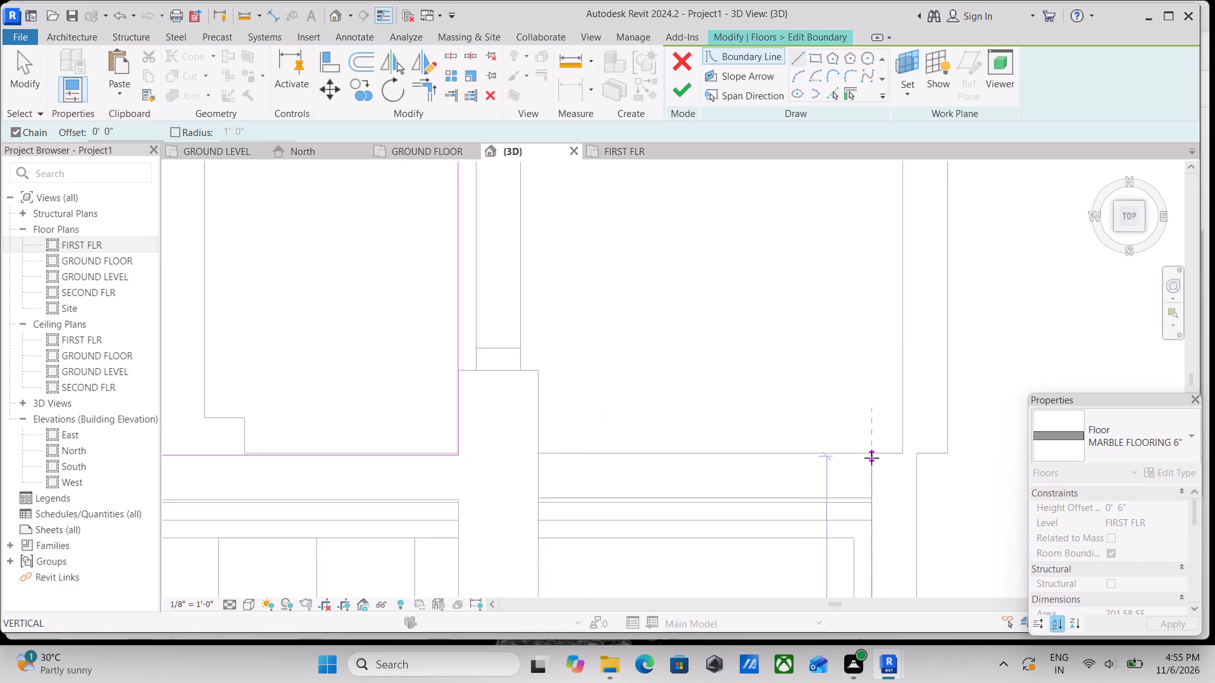
scroll(871, 458, "up", 2)
left_click(873, 448)
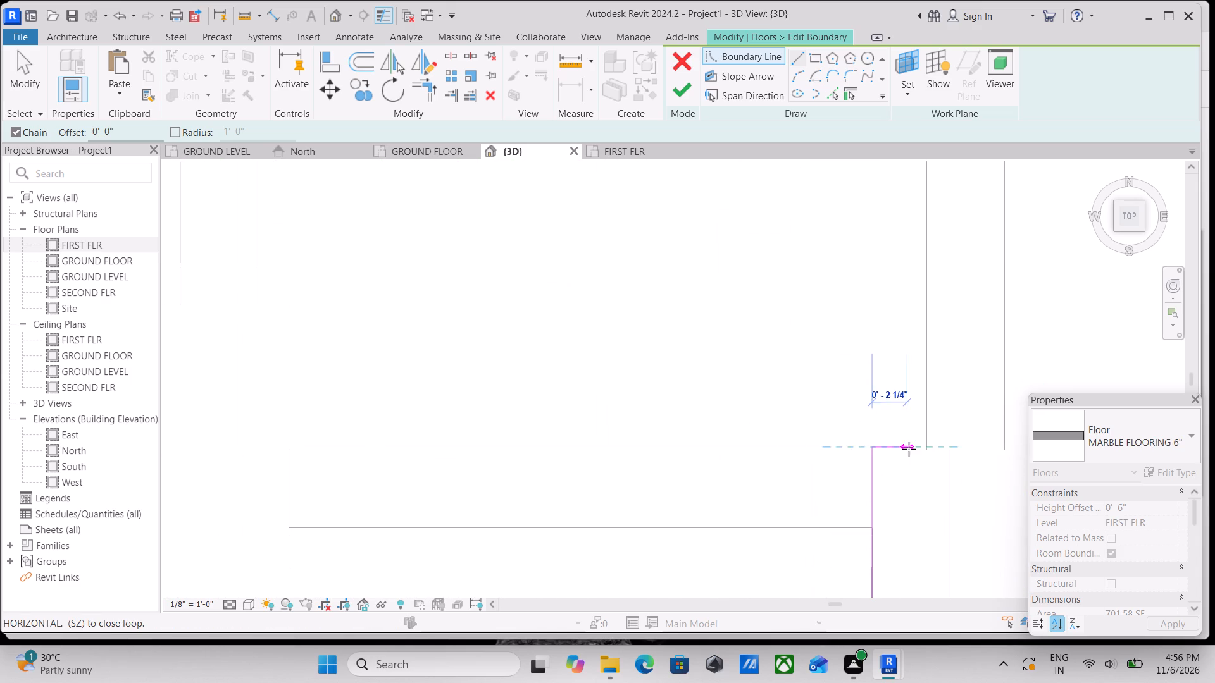
key("Escape")
key("Escape")
Adjust the north end of the stair enclosure's east boundary line to sit exactly on the adjoining wall's face.
scroll(880, 465, "up", 2)
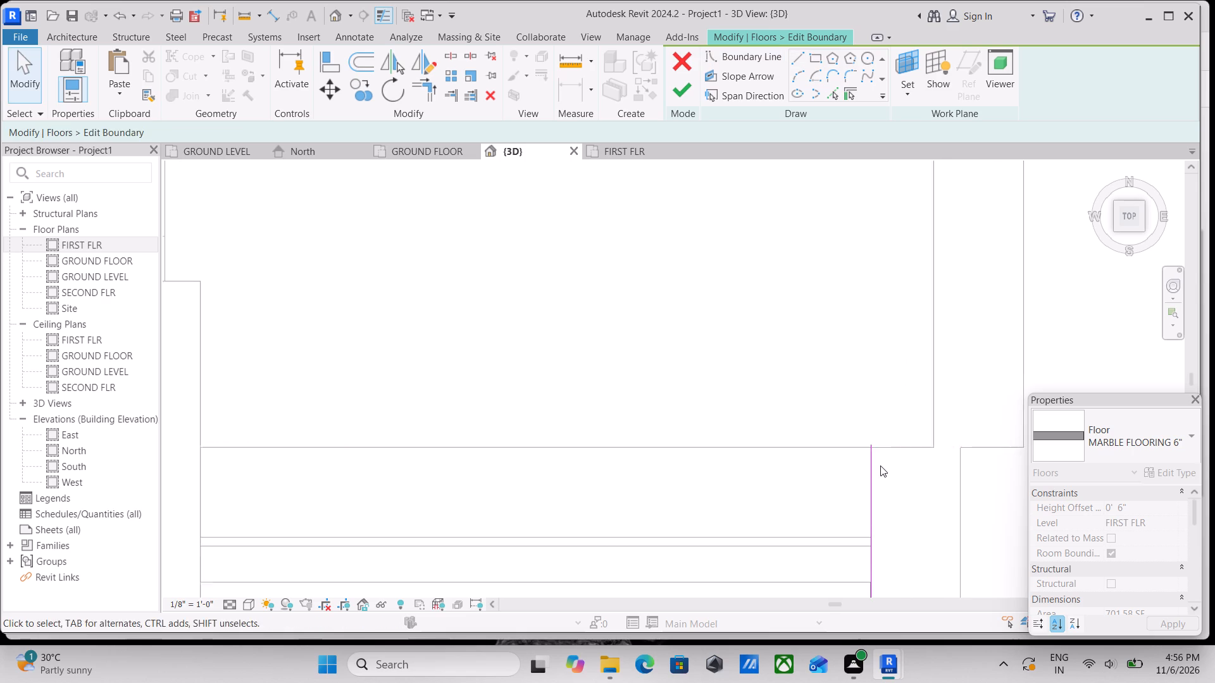
key("Escape")
scroll(880, 465, "up", 4)
left_click(869, 440)
scroll(869, 440, "up", 3)
left_click_drag(867, 422, 867, 435)
key("Escape")
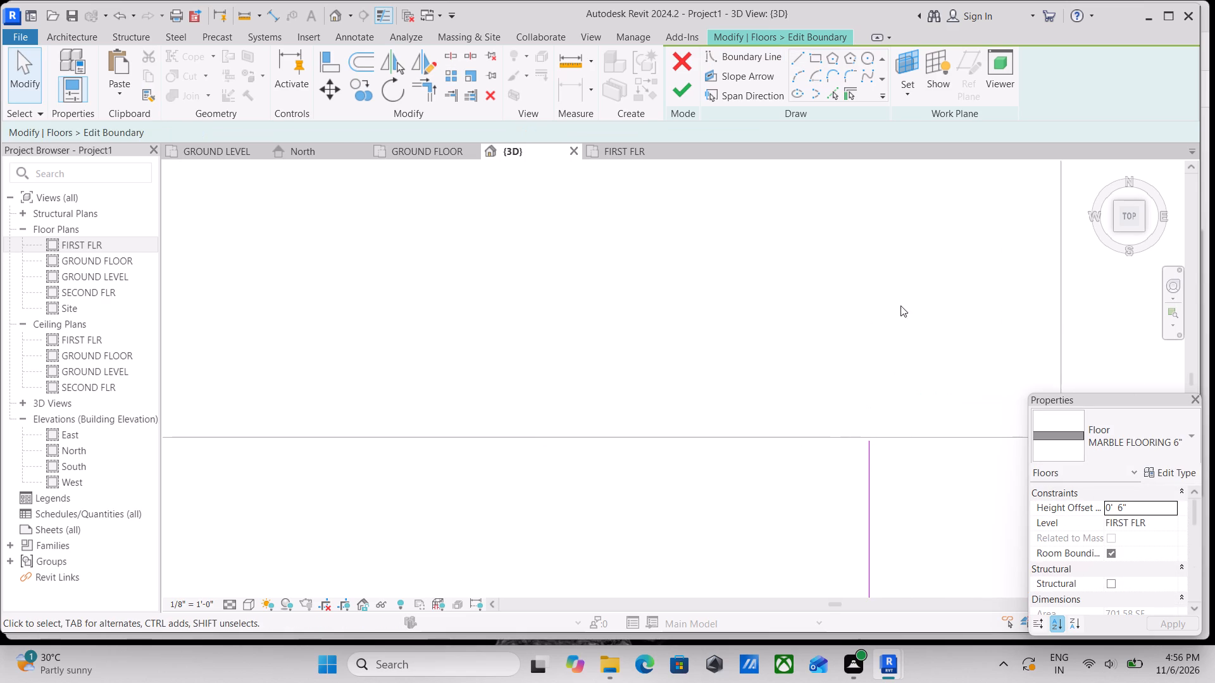
left_click(866, 490)
scroll(868, 438, "up", 7)
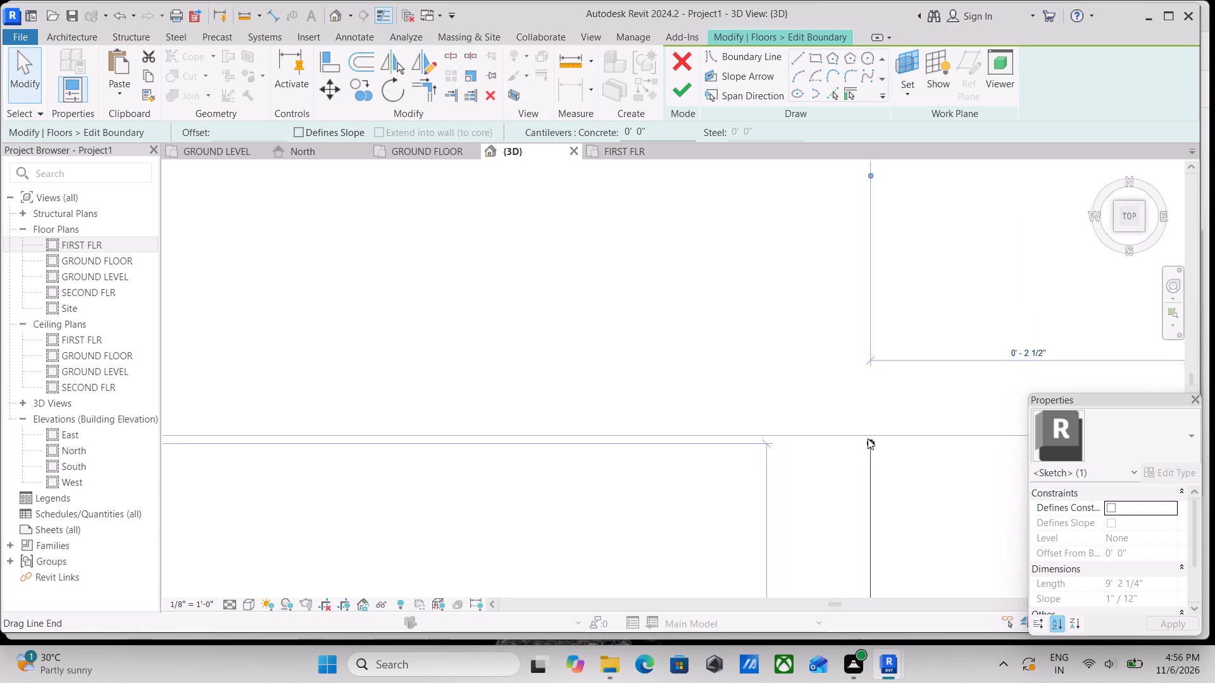
left_click(871, 440)
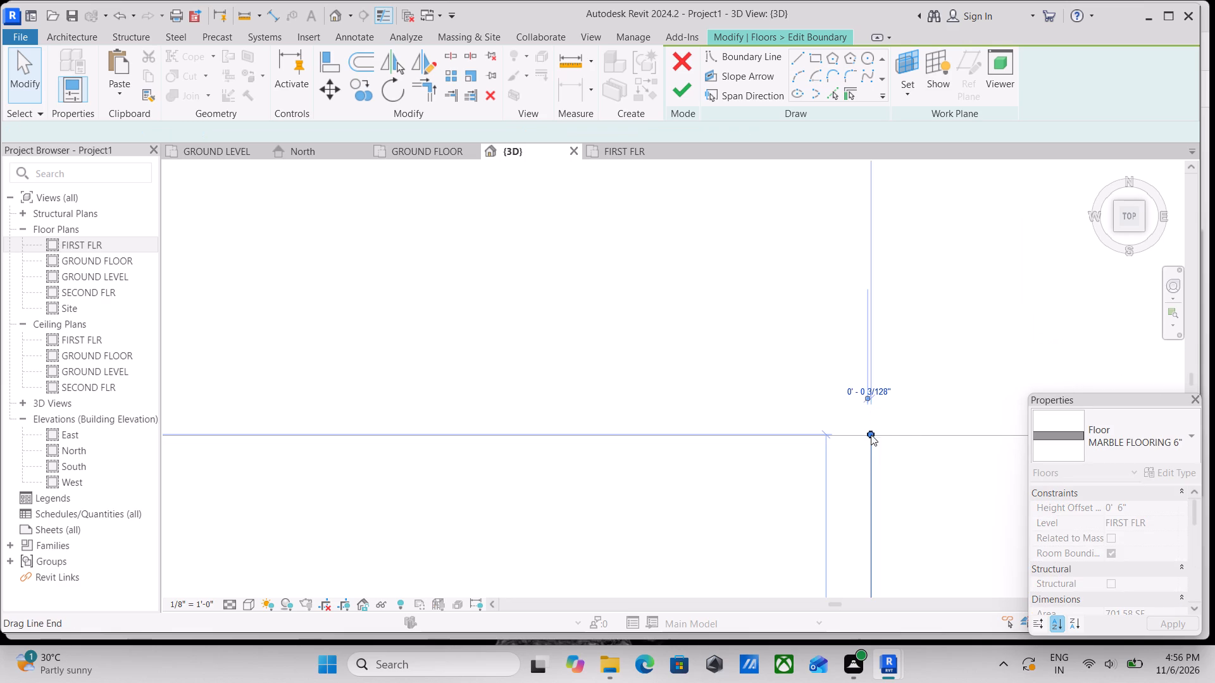
scroll(906, 416, "down", 3)
key("Escape")
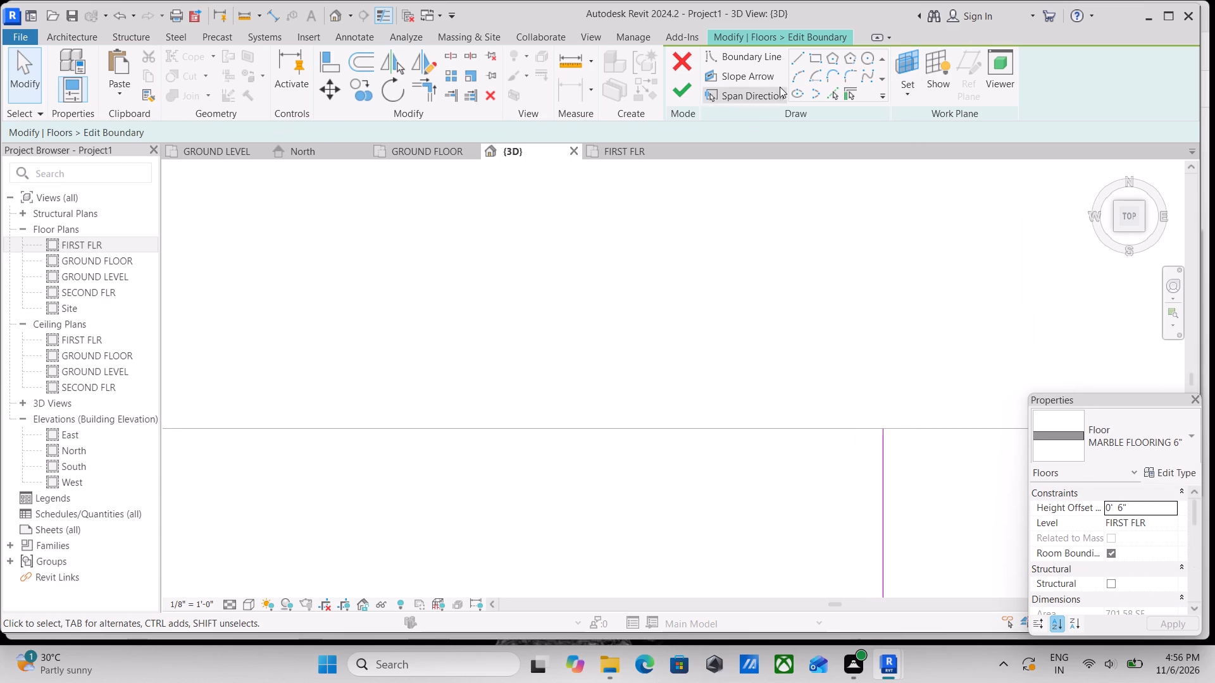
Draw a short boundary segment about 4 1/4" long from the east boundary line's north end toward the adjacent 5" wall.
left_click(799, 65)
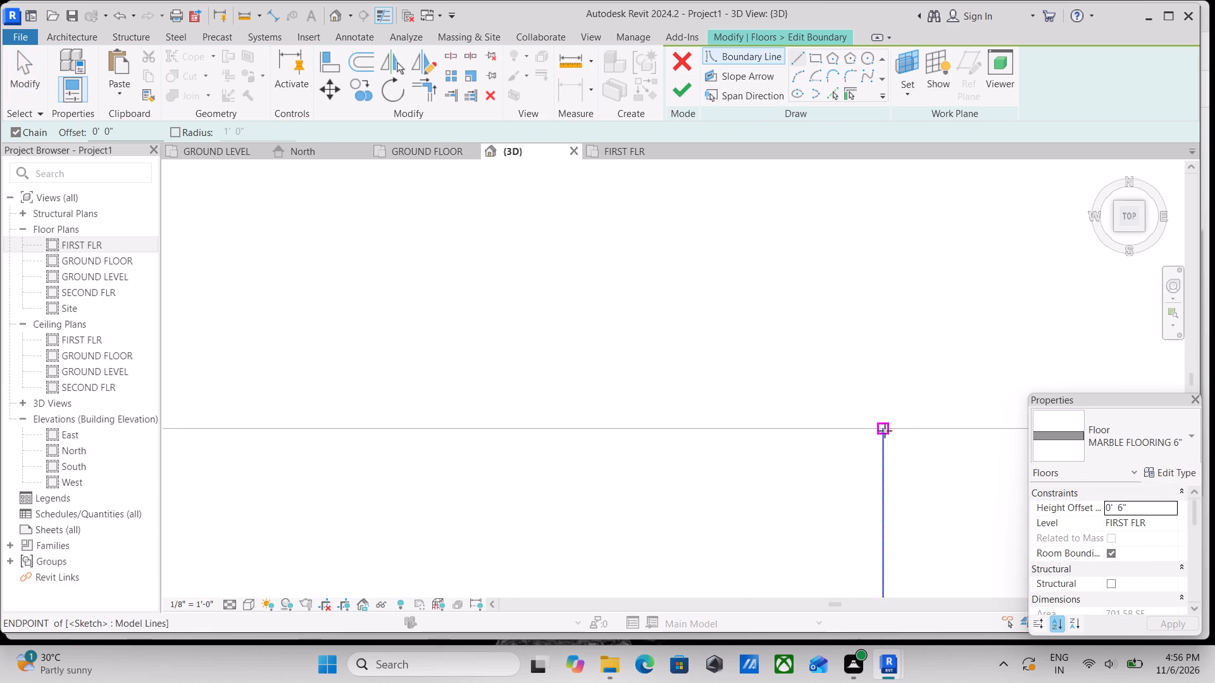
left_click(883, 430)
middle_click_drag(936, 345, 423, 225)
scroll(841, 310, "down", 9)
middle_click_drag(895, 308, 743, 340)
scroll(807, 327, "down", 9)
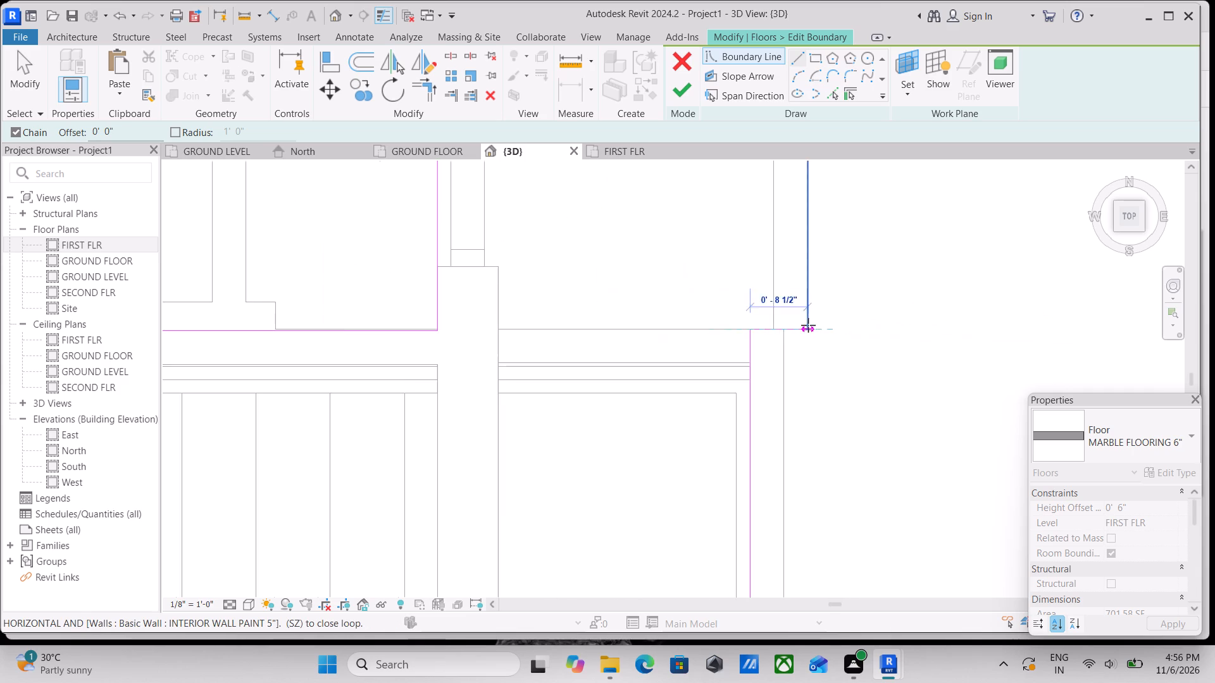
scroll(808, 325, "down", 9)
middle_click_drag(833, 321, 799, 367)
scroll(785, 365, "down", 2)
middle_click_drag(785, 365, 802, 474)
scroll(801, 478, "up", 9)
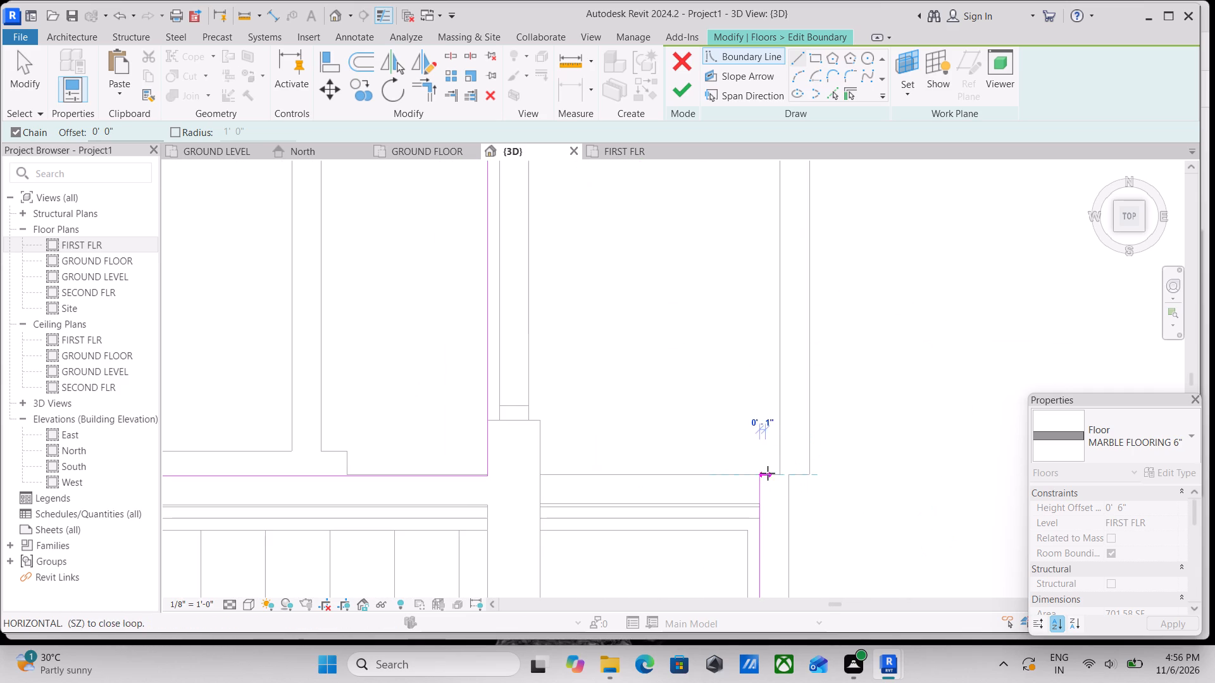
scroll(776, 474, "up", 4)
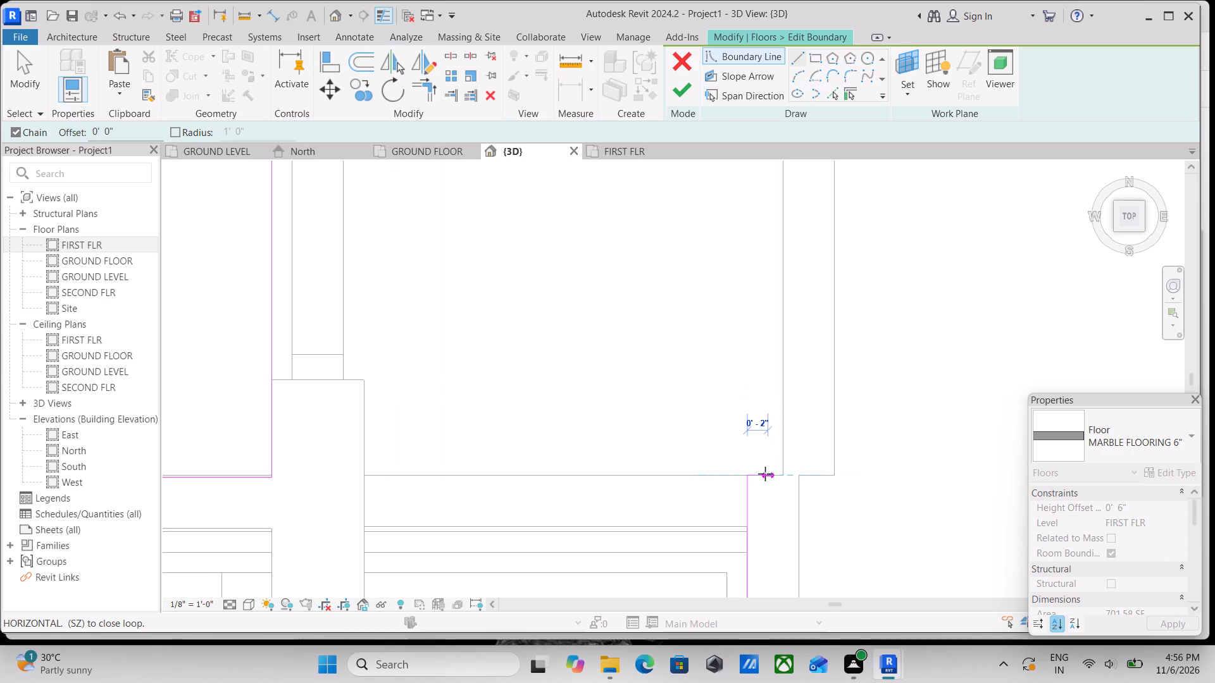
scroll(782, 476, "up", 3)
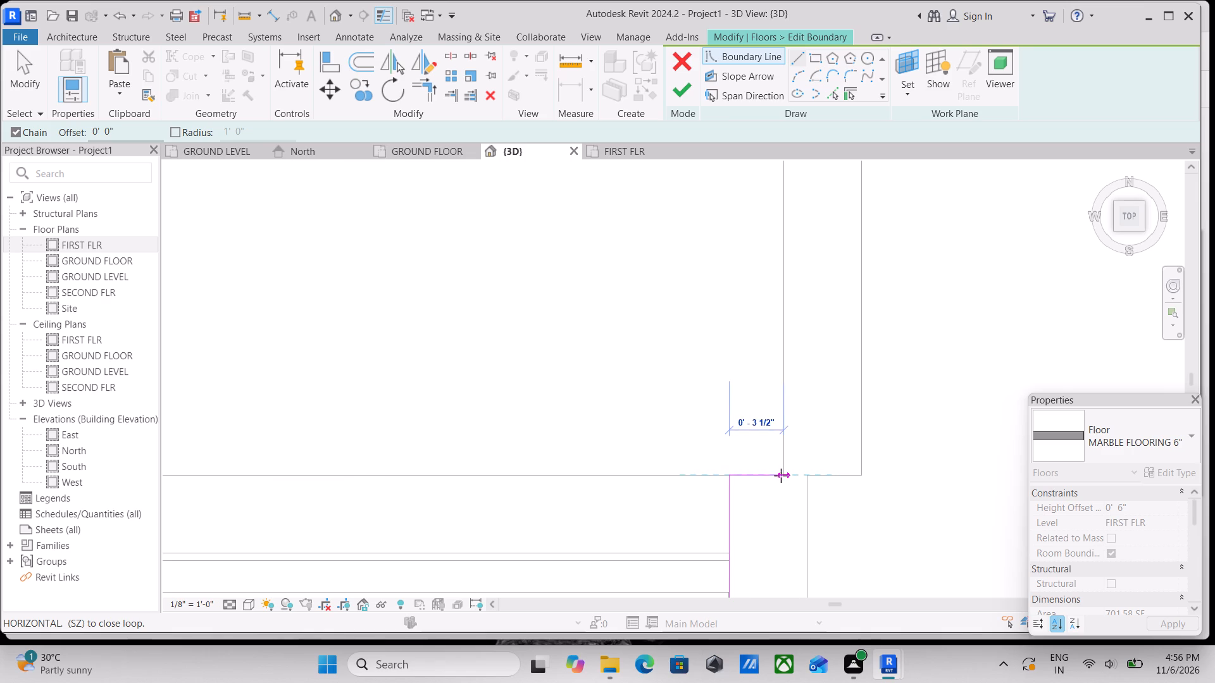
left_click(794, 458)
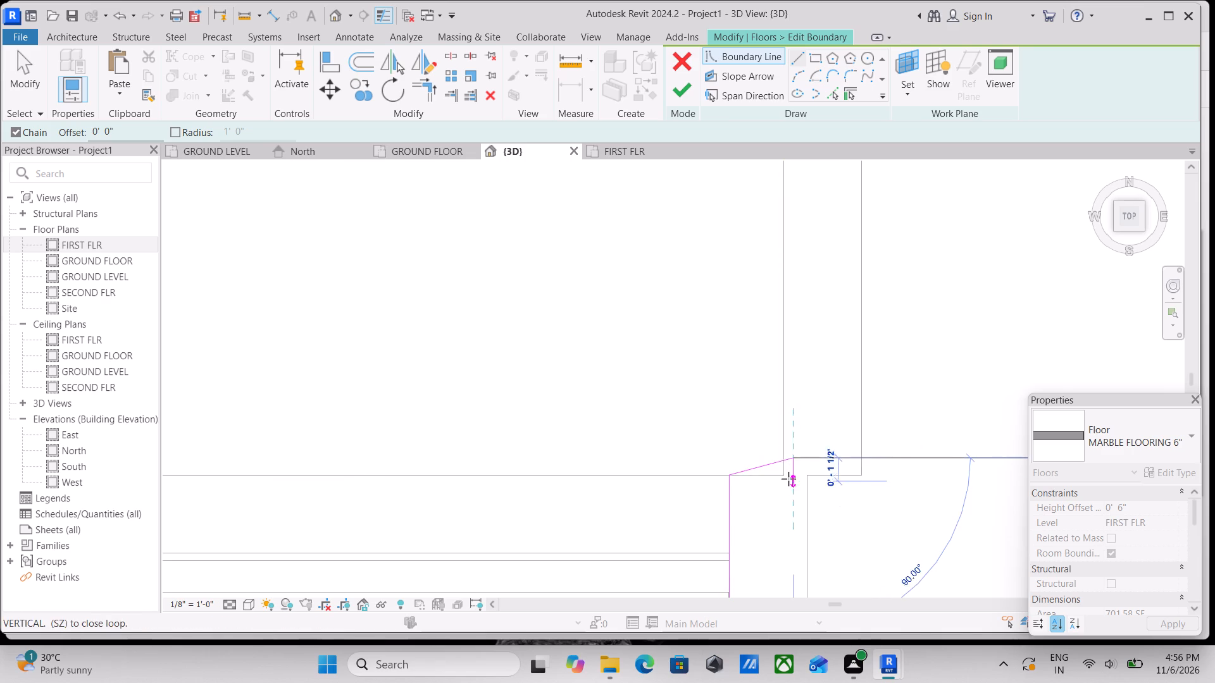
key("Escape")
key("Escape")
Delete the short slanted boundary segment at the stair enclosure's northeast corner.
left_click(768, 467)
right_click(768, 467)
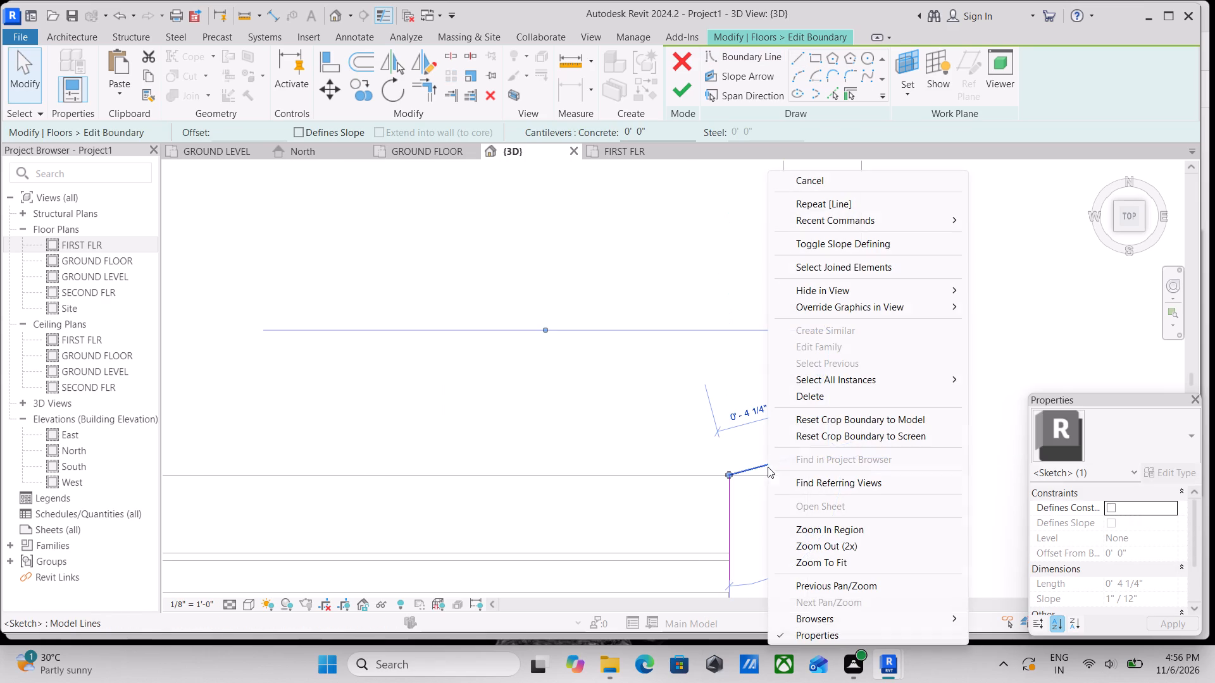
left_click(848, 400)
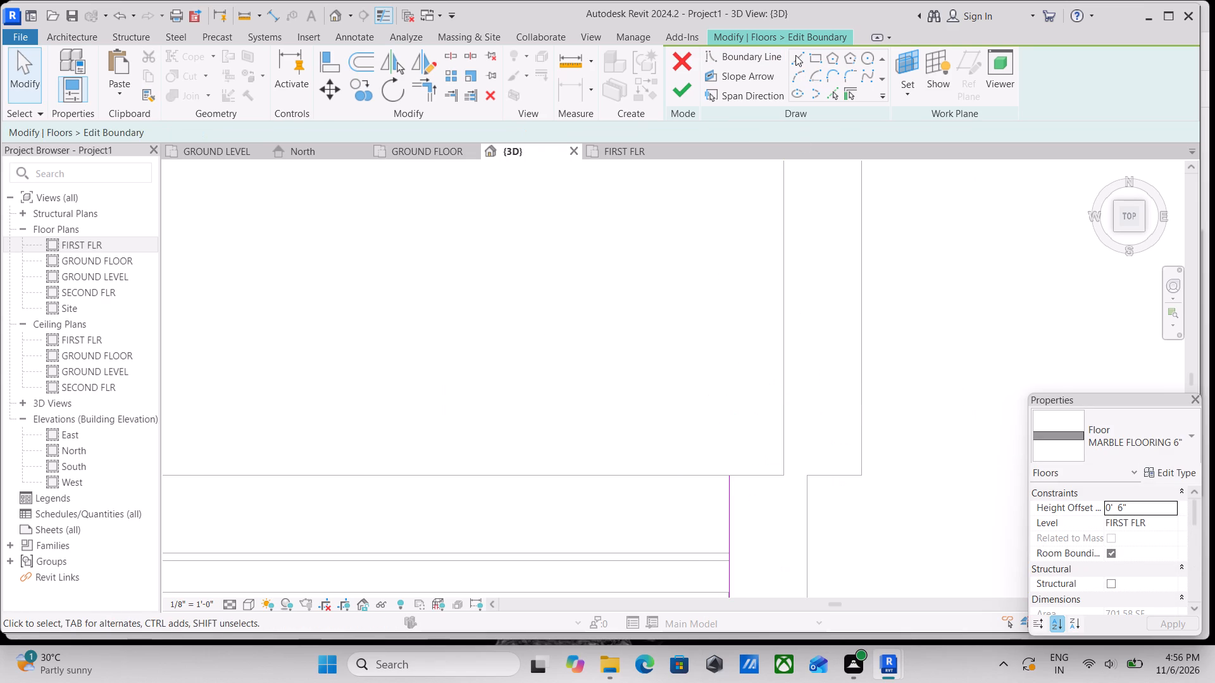
Draw a horizontal boundary segment about 3 1/2" long from the east line's north end to the inner corner of the adjacent 5" wall.
left_click(795, 55)
scroll(761, 429, "up", 5)
left_click(716, 528)
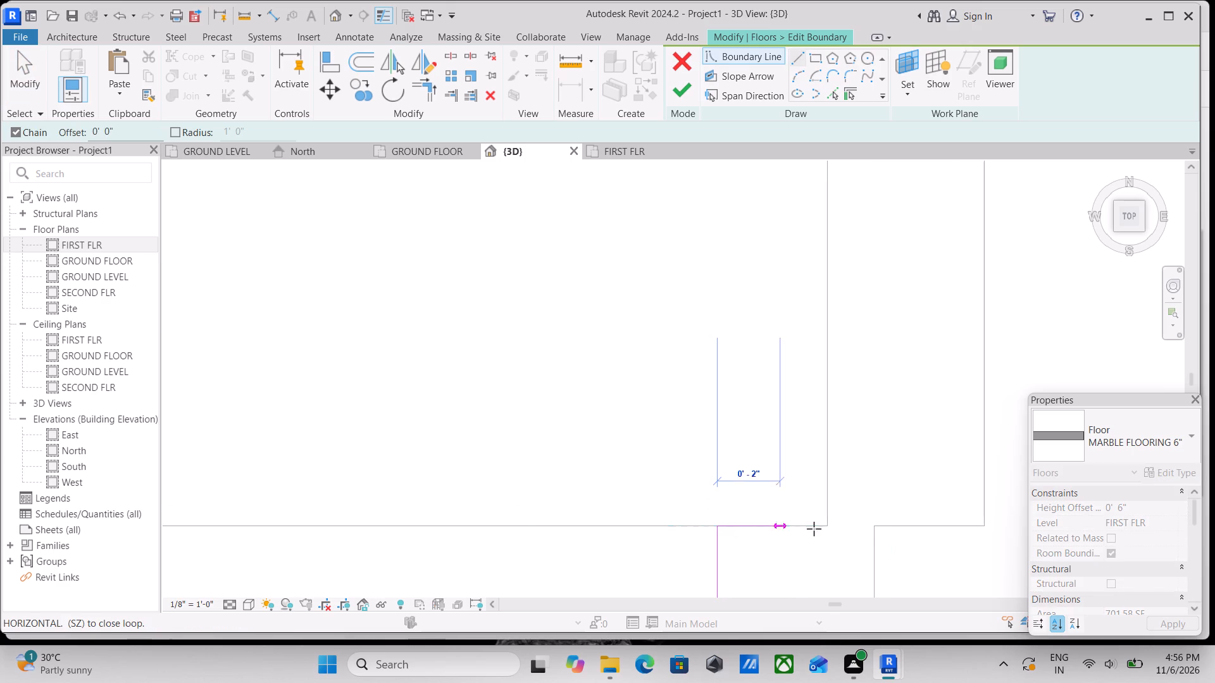
left_click(830, 526)
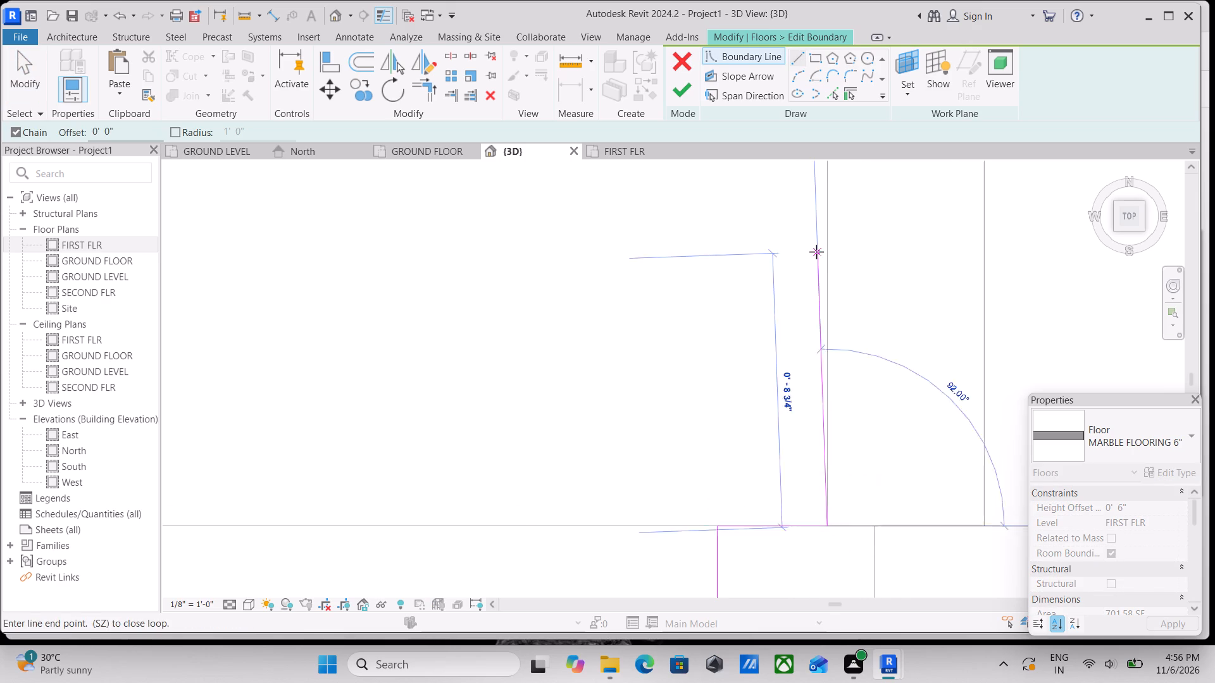
Draw the vertical boundary line north from the stair enclosure's northeast corner along the 5" wall's inner face, level with the northeast balcony slab's south edge.
scroll(816, 252, "down", 2)
middle_click_drag(816, 252, 824, 452)
scroll(848, 326, "down", 3)
middle_click_drag(848, 326, 823, 535)
scroll(838, 353, "down", 8)
middle_click_drag(829, 343, 823, 519)
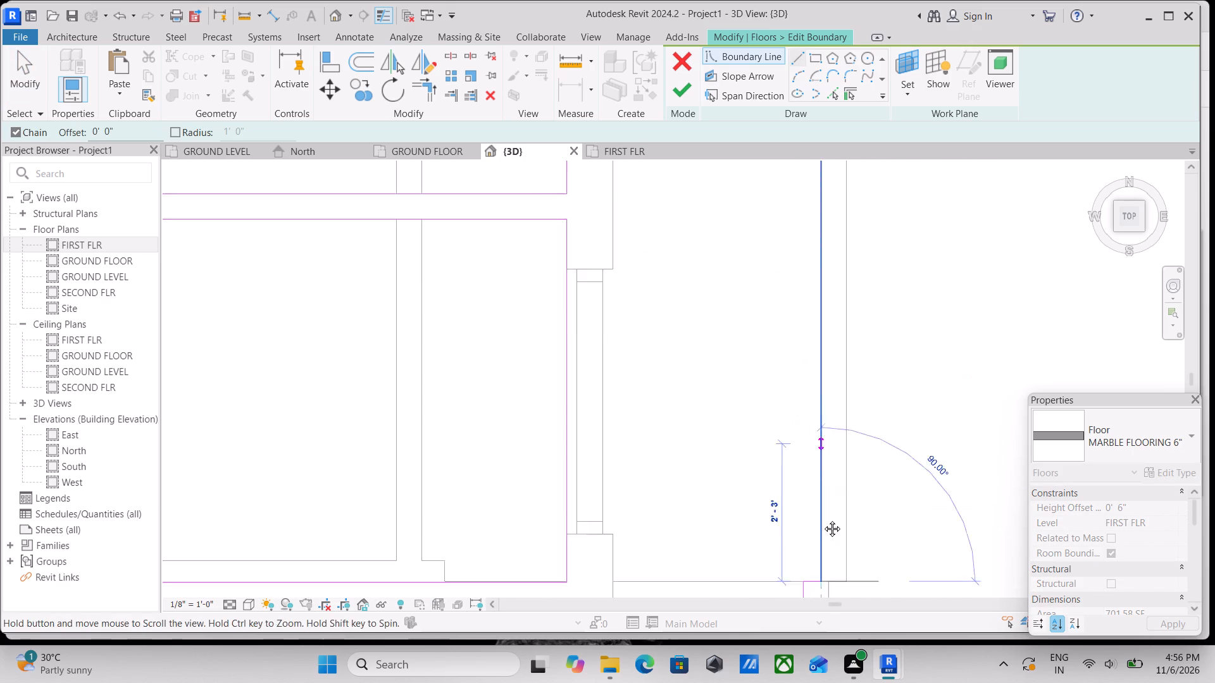
middle_click_drag(823, 519, 825, 528)
scroll(833, 385, "down", 5)
scroll(831, 395, "up", 1)
scroll(831, 395, "down", 5)
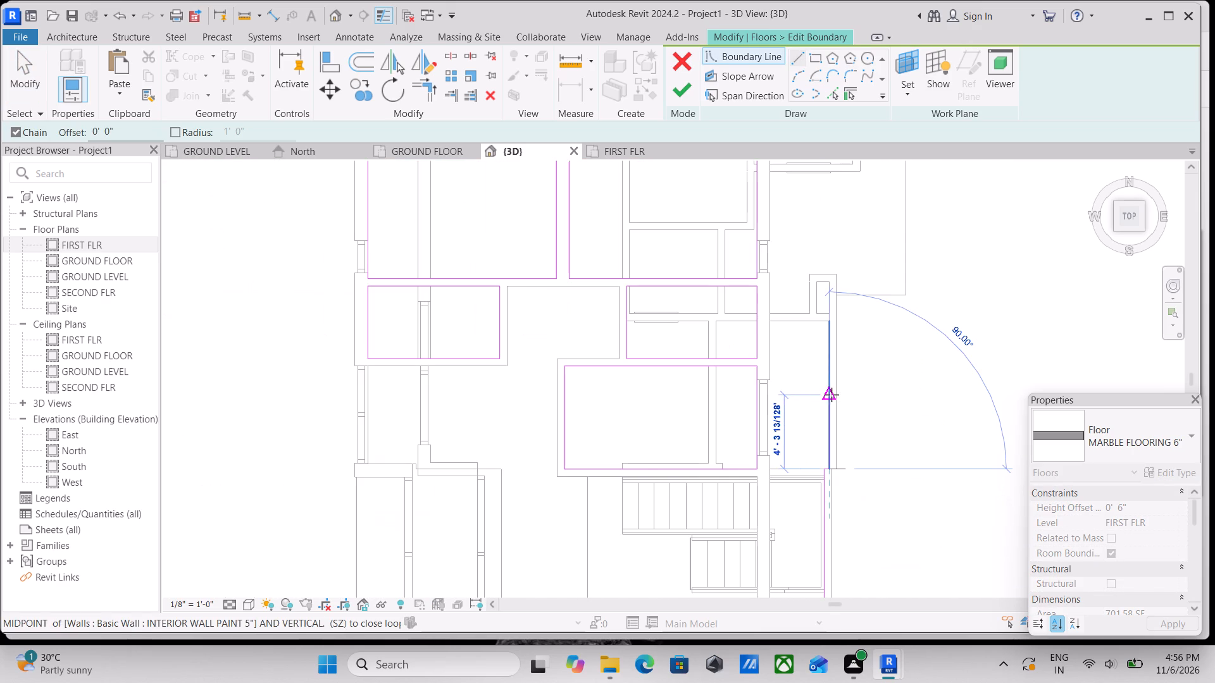
scroll(834, 449, "down", 2)
middle_click_drag(834, 450, 844, 371)
scroll(842, 341, "down", 3)
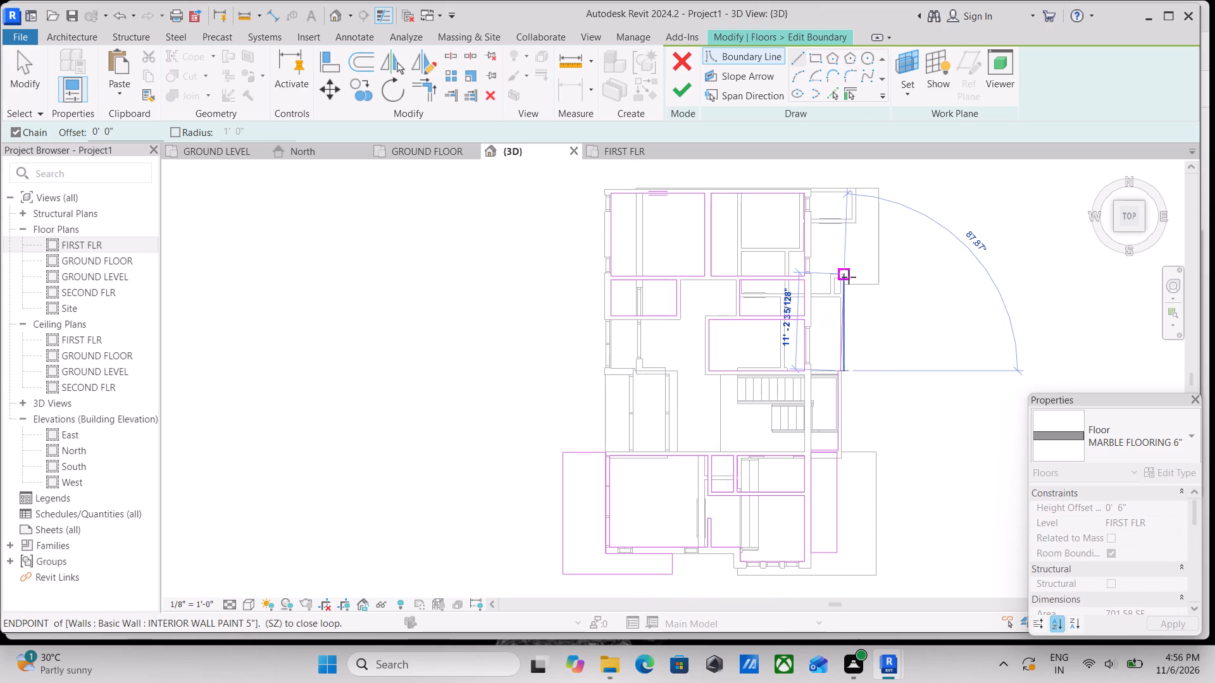
middle_click_drag(847, 277, 859, 347)
scroll(856, 338, "up", 9)
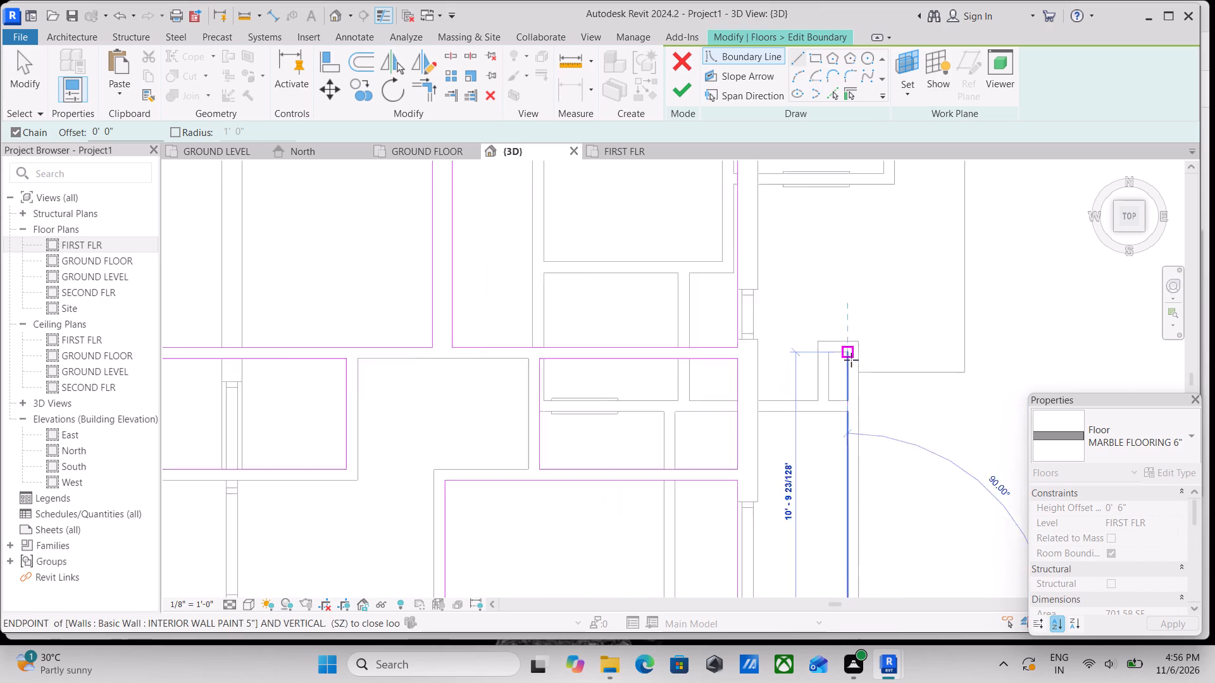
scroll(851, 360, "up", 2)
scroll(852, 346, "down", 1)
middle_click_drag(852, 346, 854, 378)
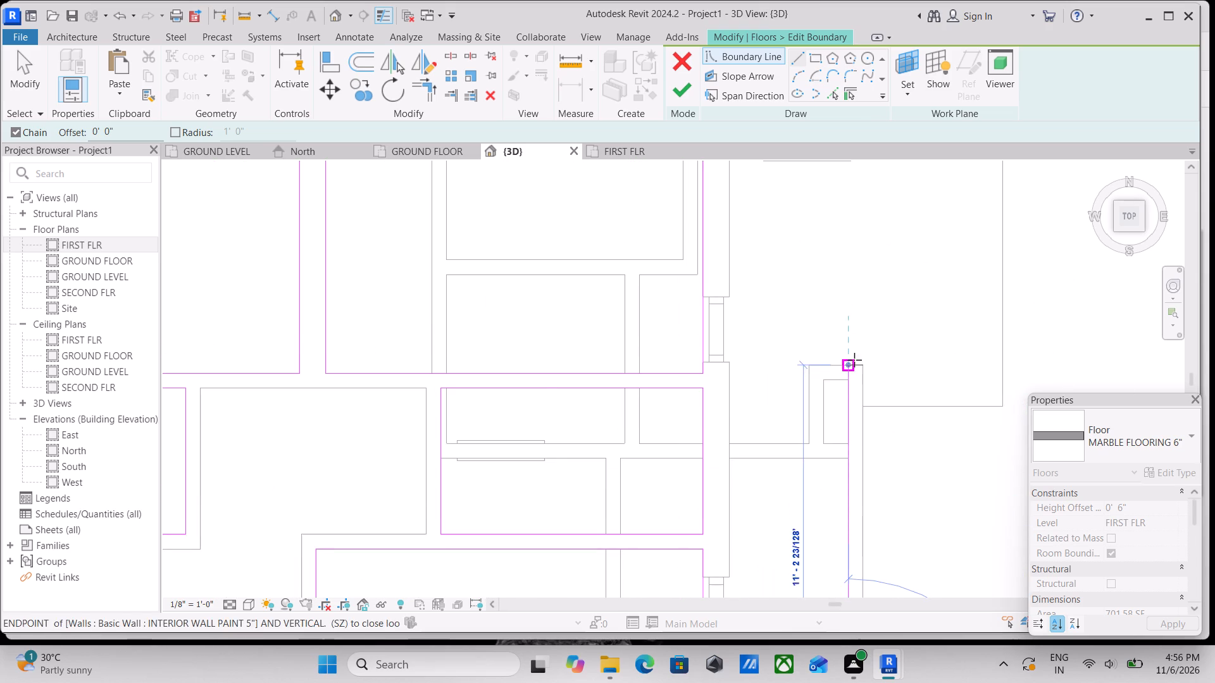
scroll(853, 356, "down", 3)
middle_click_drag(853, 356, 859, 455)
scroll(861, 449, "up", 1)
scroll(867, 338, "down", 1)
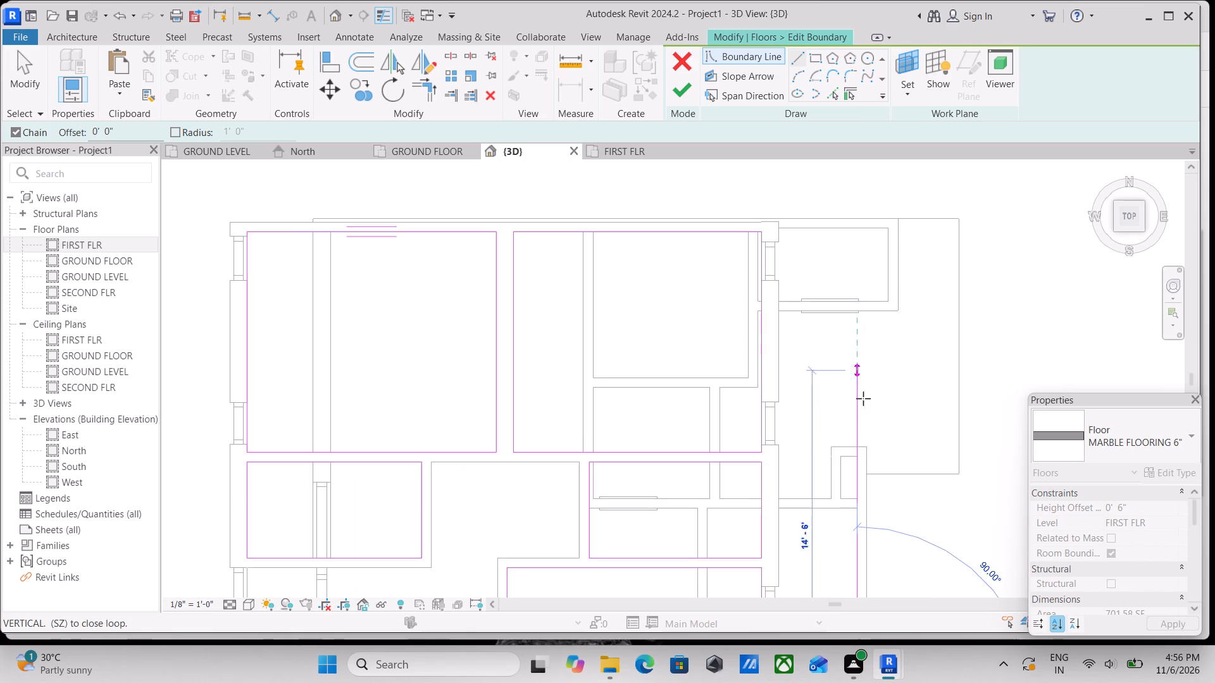
scroll(864, 480, "up", 6)
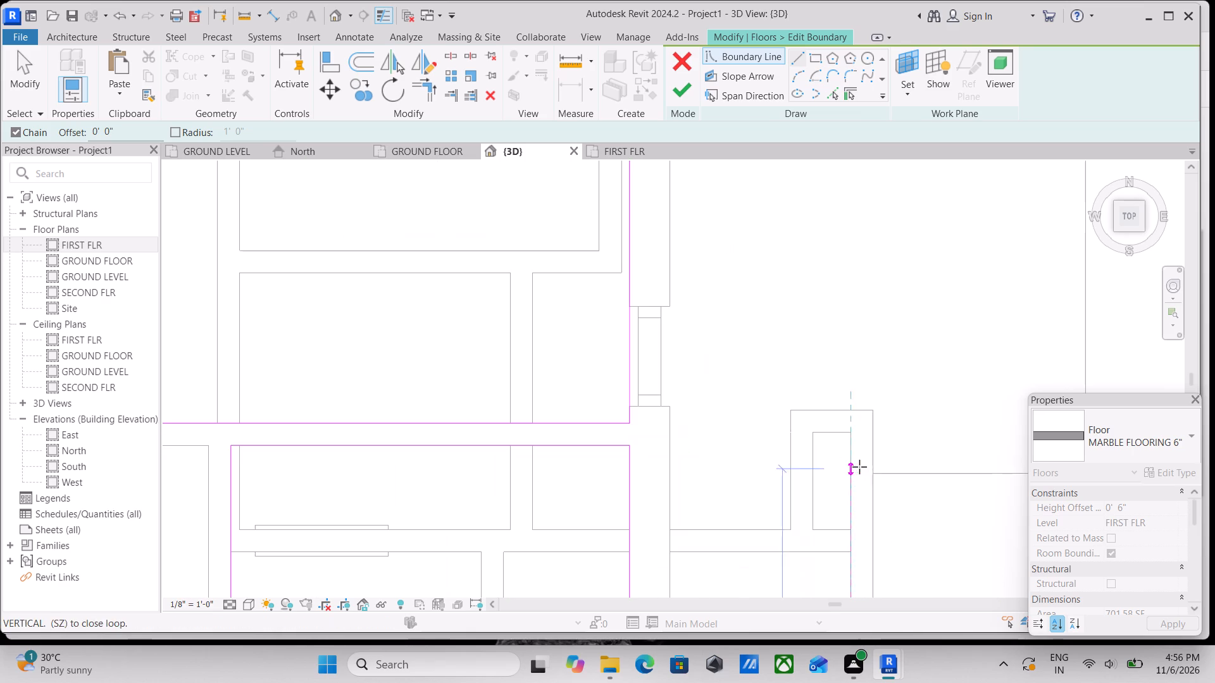
left_click(856, 472)
key("Escape")
Draw a 4'-5" horizontal boundary line along the northeast slab's south edge, from its southeast corner west to the vertical boundary line.
scroll(895, 457, "down", 1)
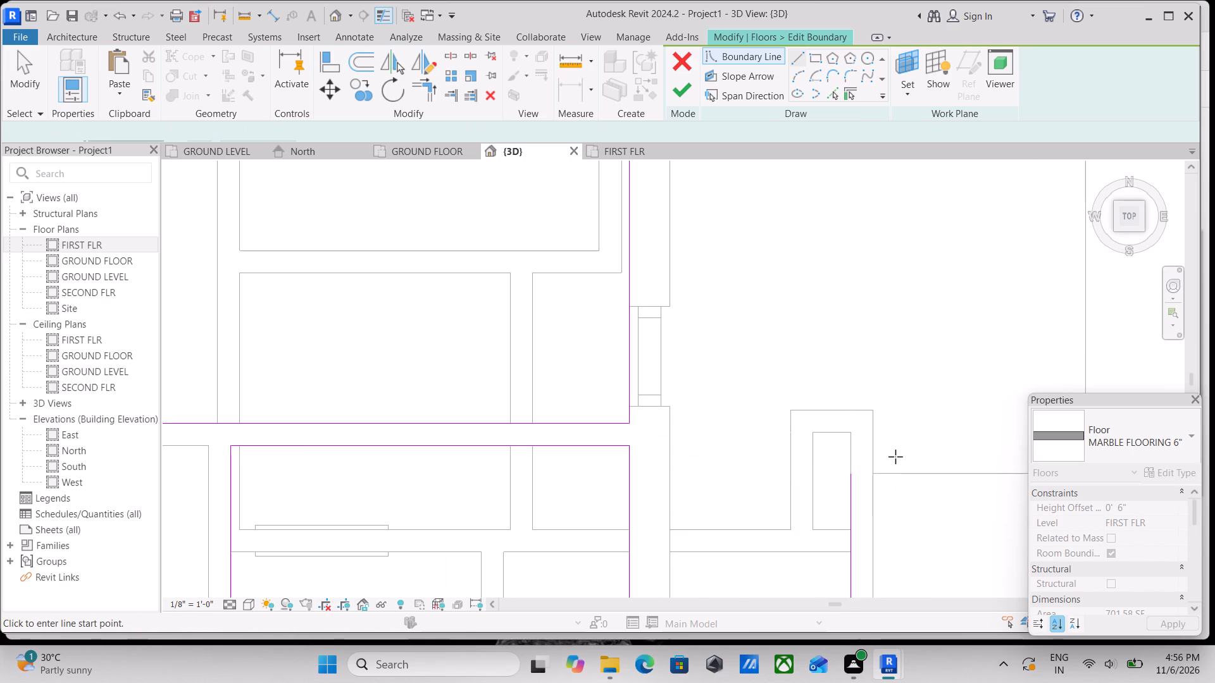
middle_click_drag(895, 457, 639, 372)
left_click(802, 383)
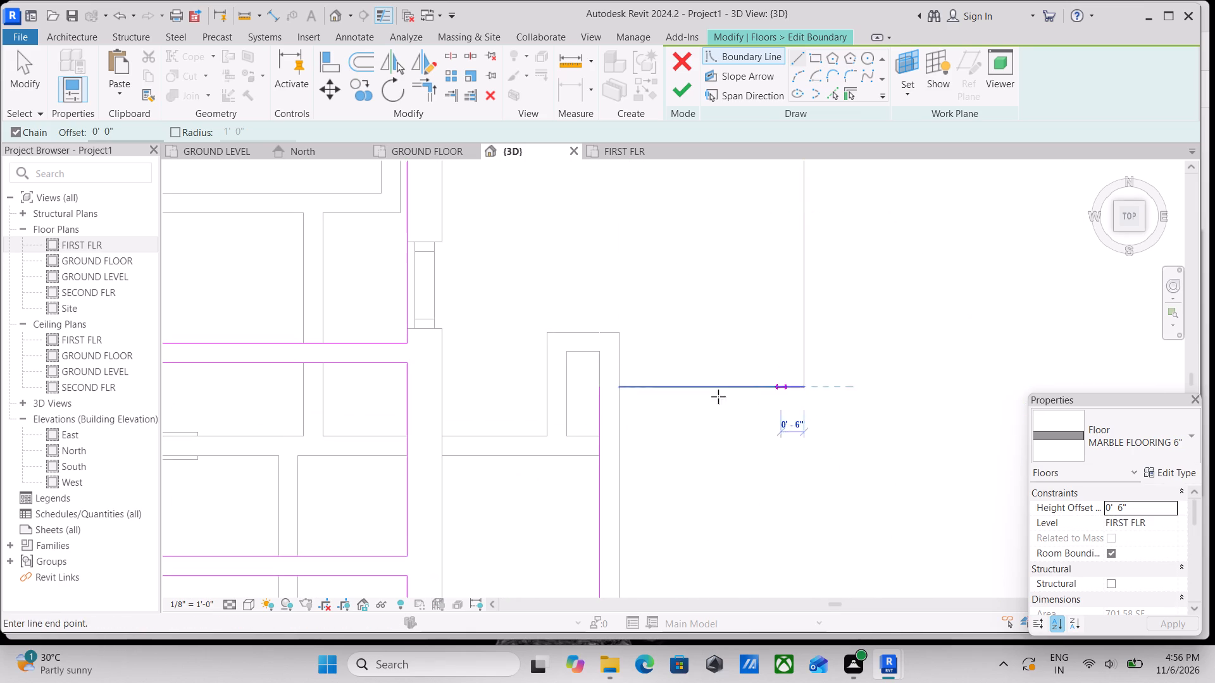
left_click(602, 389)
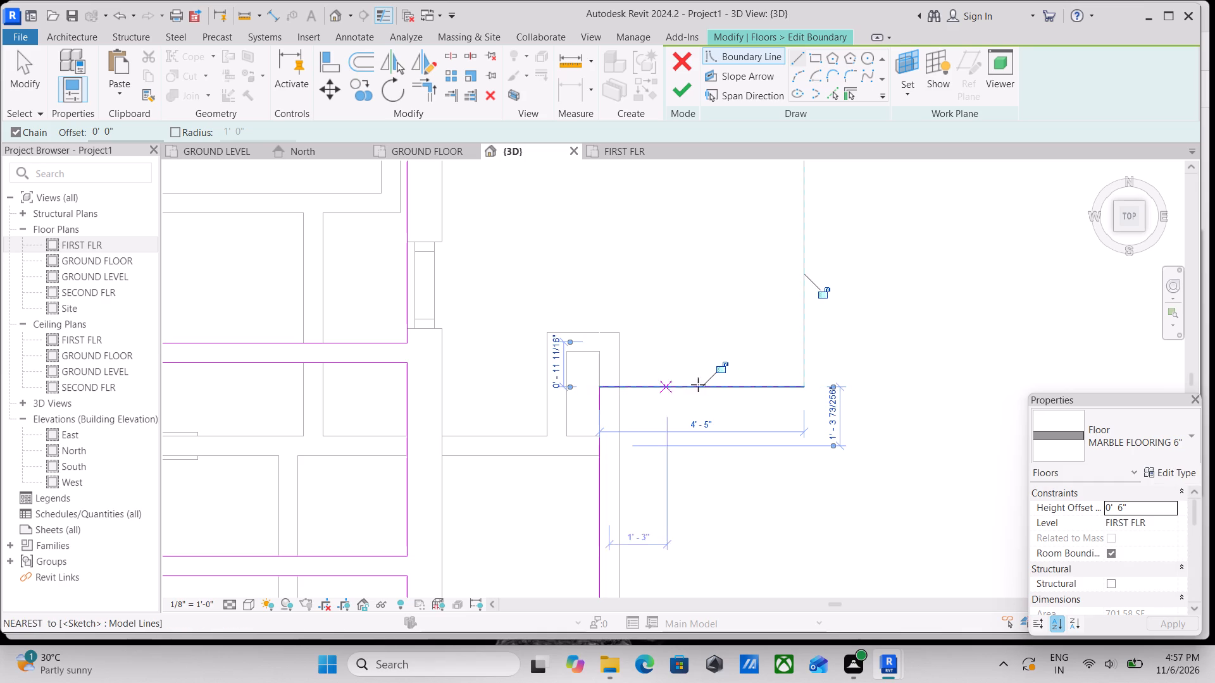
key("Escape")
Draw boundary lines up the northeast slab's east edge and west along its north edge to the exterior wall's outer face.
left_click(809, 388)
middle_click_drag(783, 273, 814, 441)
scroll(845, 335, "down", 2)
middle_click_drag(845, 335, 852, 511)
left_click(840, 292)
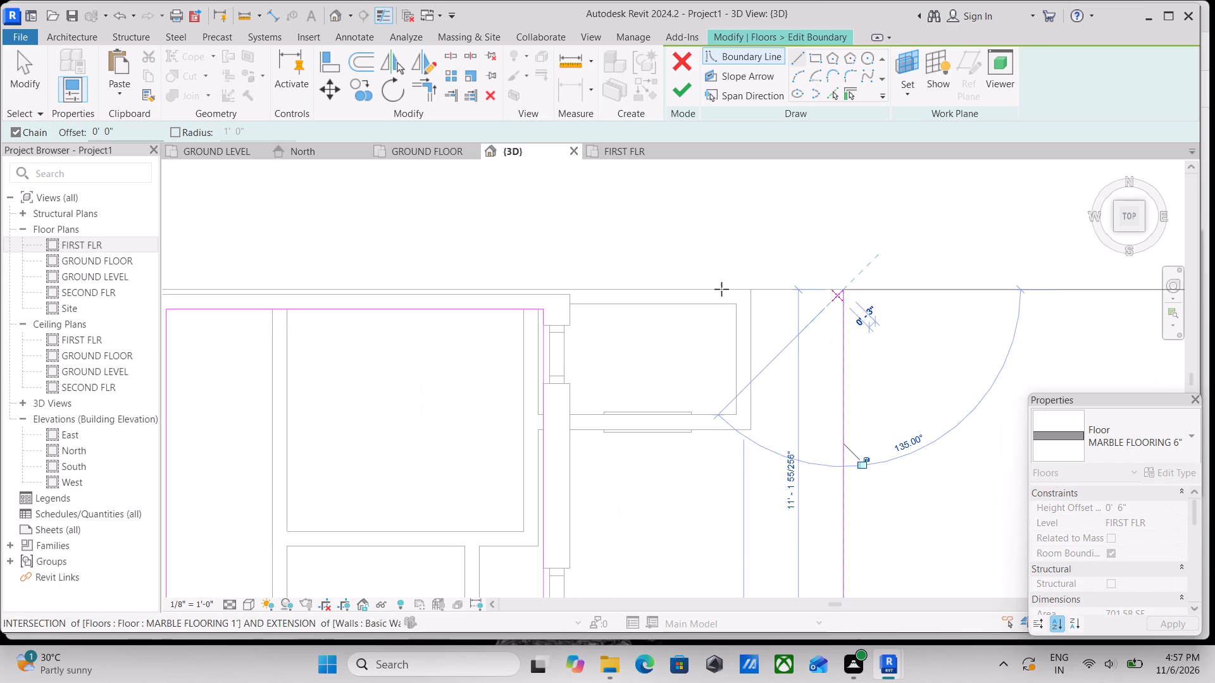
left_click(570, 289)
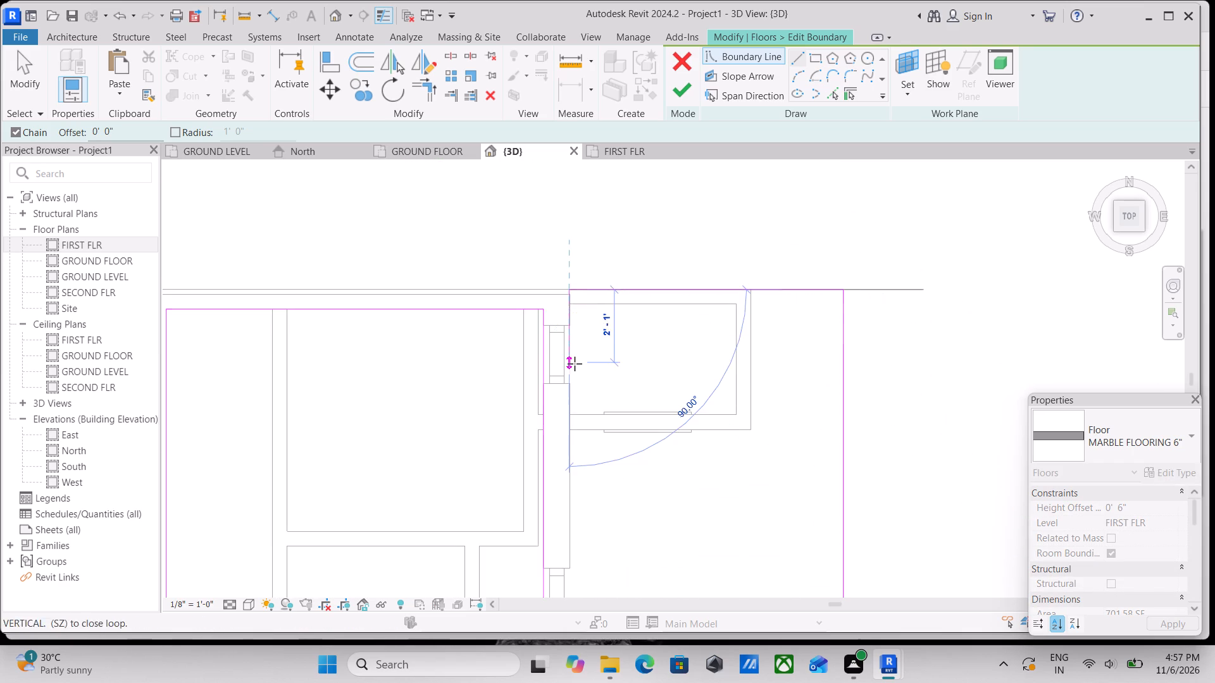
Close the east-side loop with a vertical boundary line down the exterior wall's outer face to the stair enclosure's south boundary line.
middle_click_drag(575, 364, 572, 240)
scroll(575, 306, "down", 7)
middle_click_drag(576, 321, 583, 235)
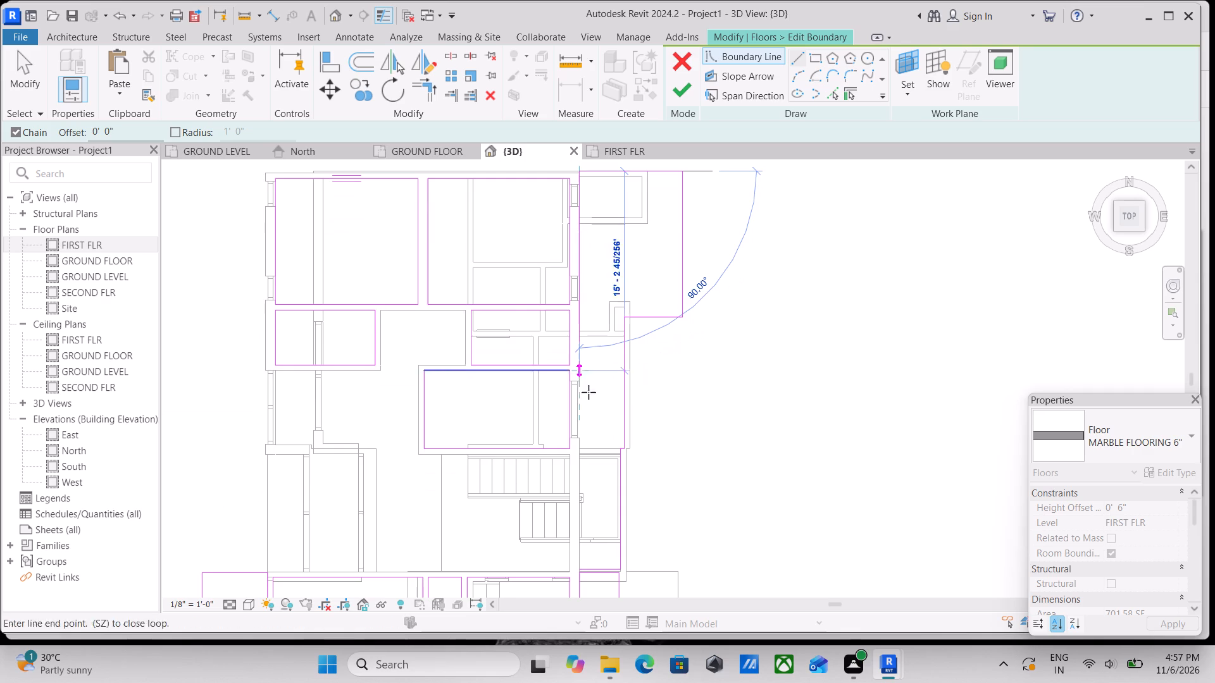
middle_click_drag(589, 400, 584, 276)
scroll(589, 417, "up", 2)
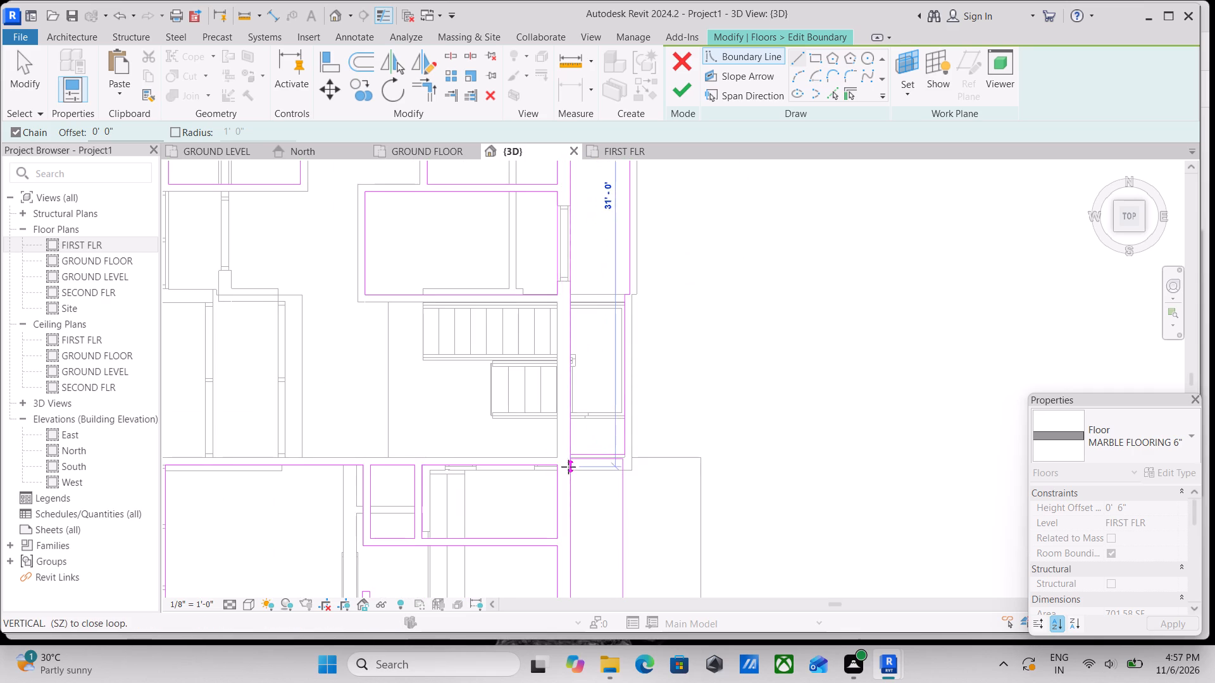
scroll(569, 467, "up", 6)
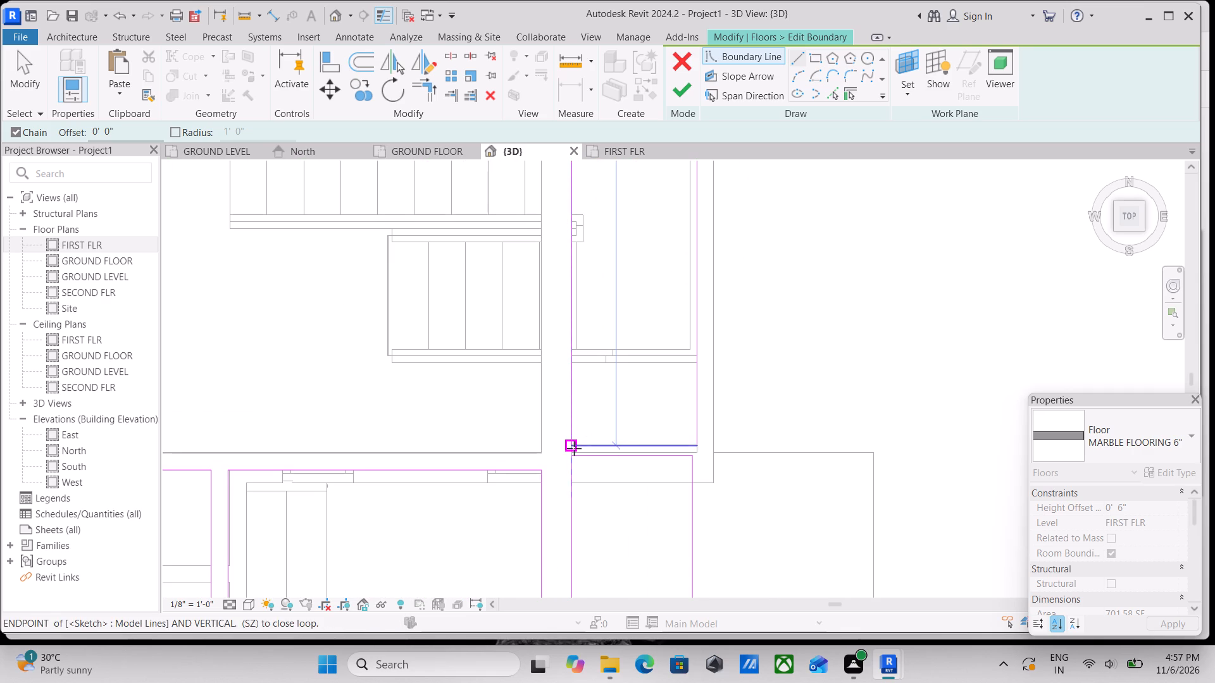
left_click(574, 448)
key("Escape")
Finish the marble floor's boundary edit without attaching the walls to the floor's bottom, and clear the selection.
scroll(637, 463, "up", 4)
scroll(487, 376, "up", 4)
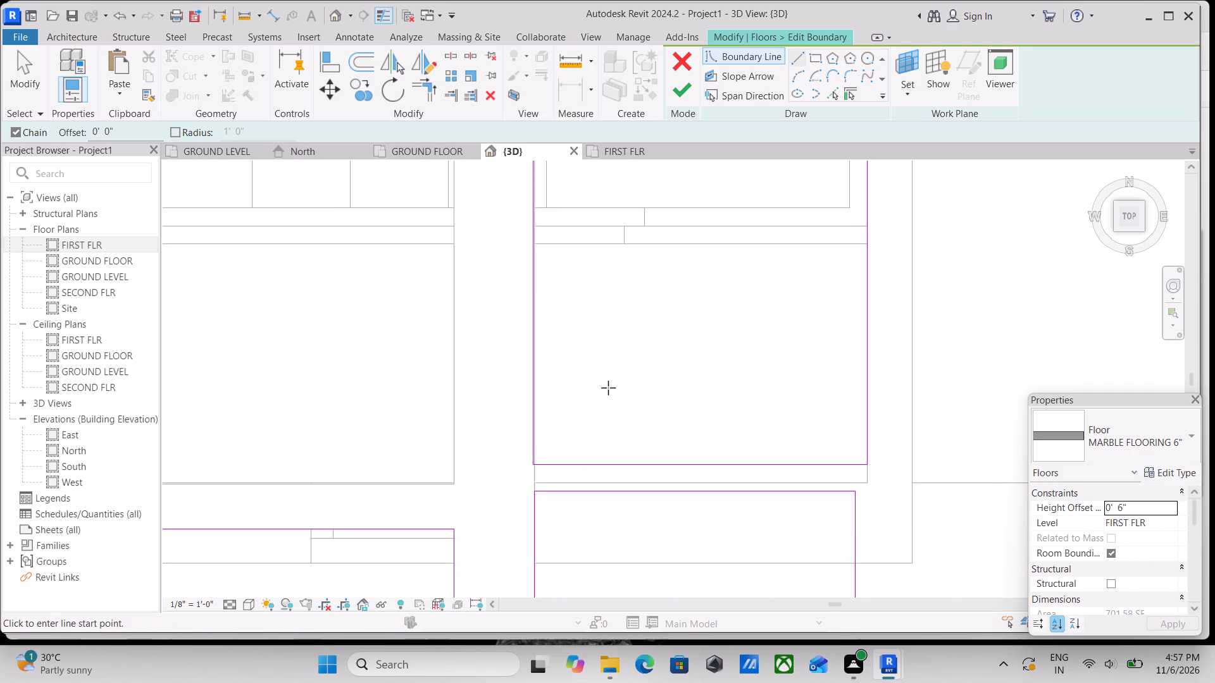
scroll(608, 388, "down", 1)
middle_click_drag(611, 397, 649, 468)
scroll(692, 428, "down", 3)
middle_click_drag(692, 428, 733, 369)
key("Escape")
scroll(744, 348, "up", 1)
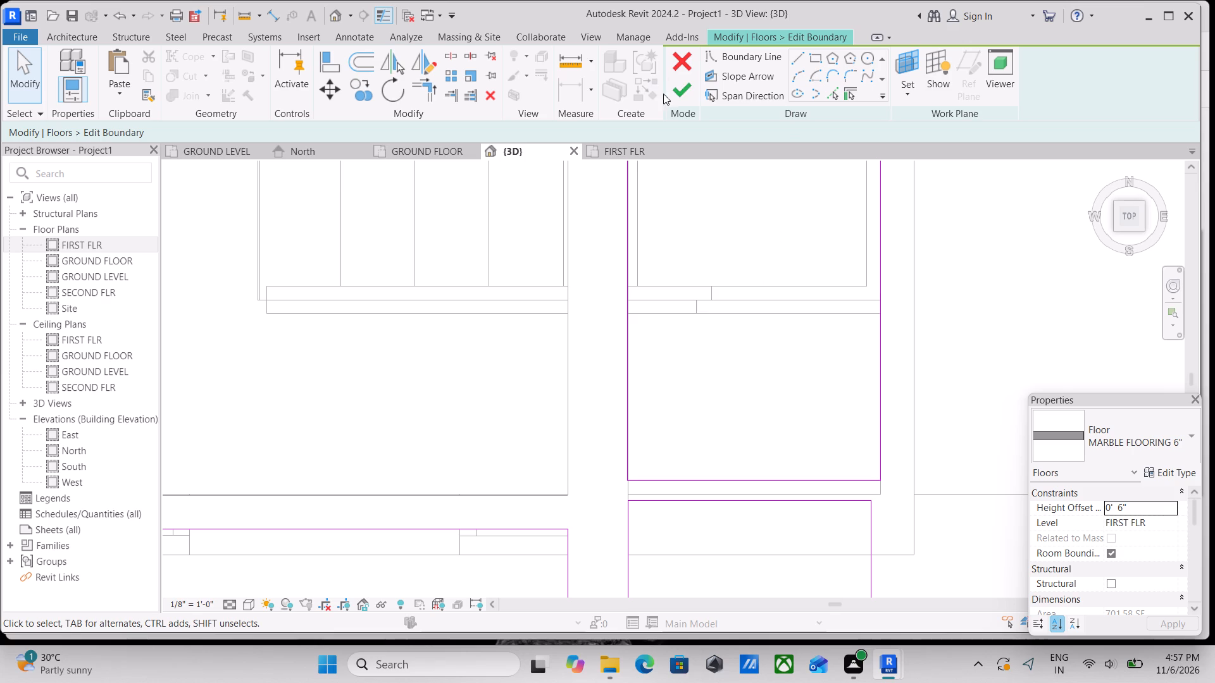
left_click(678, 89)
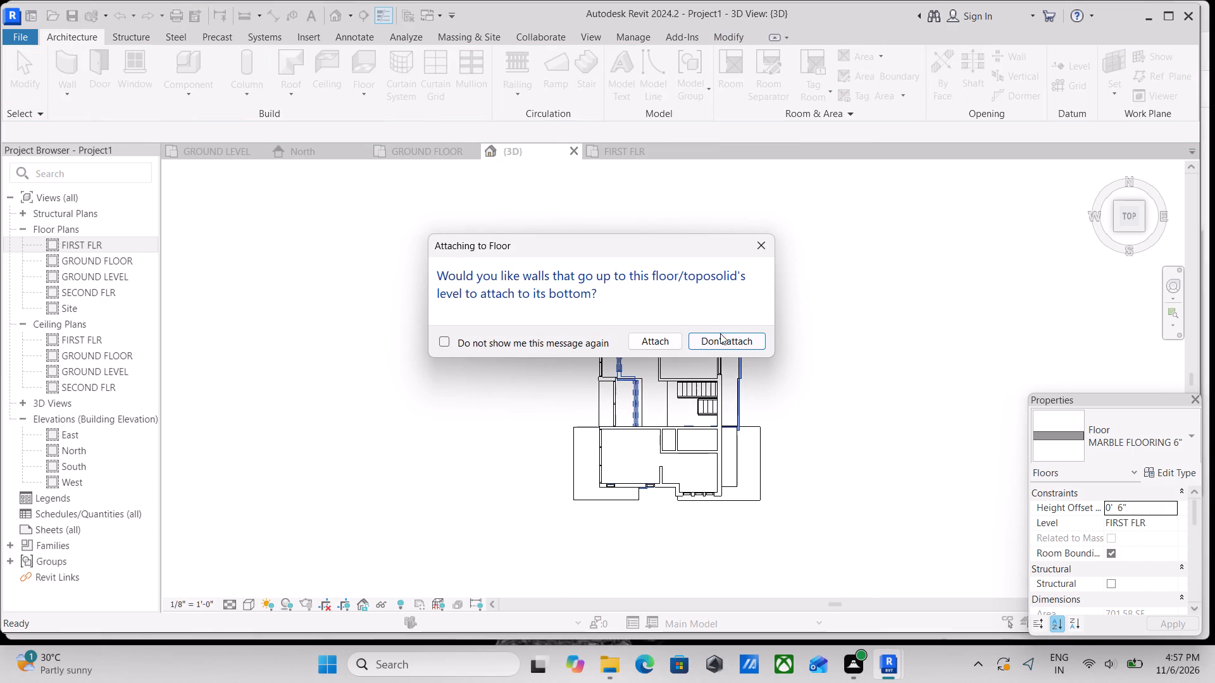
left_click(715, 346)
scroll(758, 314, "down", 8)
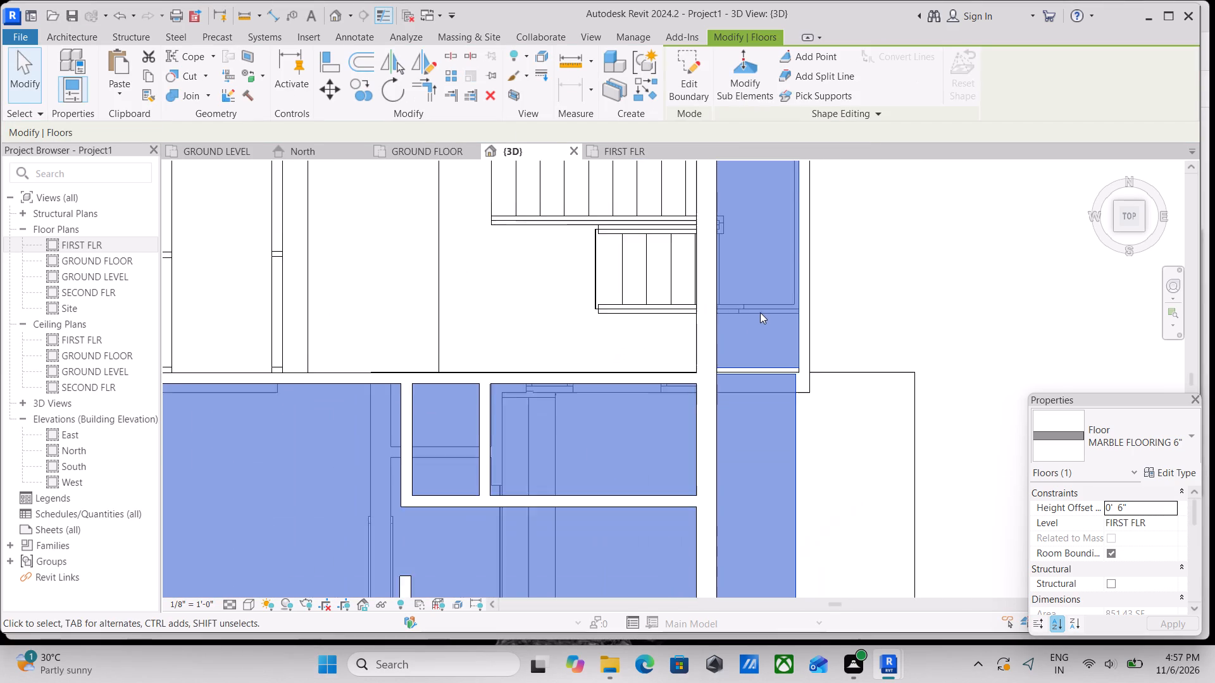
middle_click_drag(760, 312, 697, 326)
scroll(697, 326, "up", 1)
scroll(708, 317, "down", 7)
key("Escape")
Examine the extended first-floor slab and the house's exterior from the east, south and west sides in 3D.
middle_click_drag(769, 326, 752, 321)
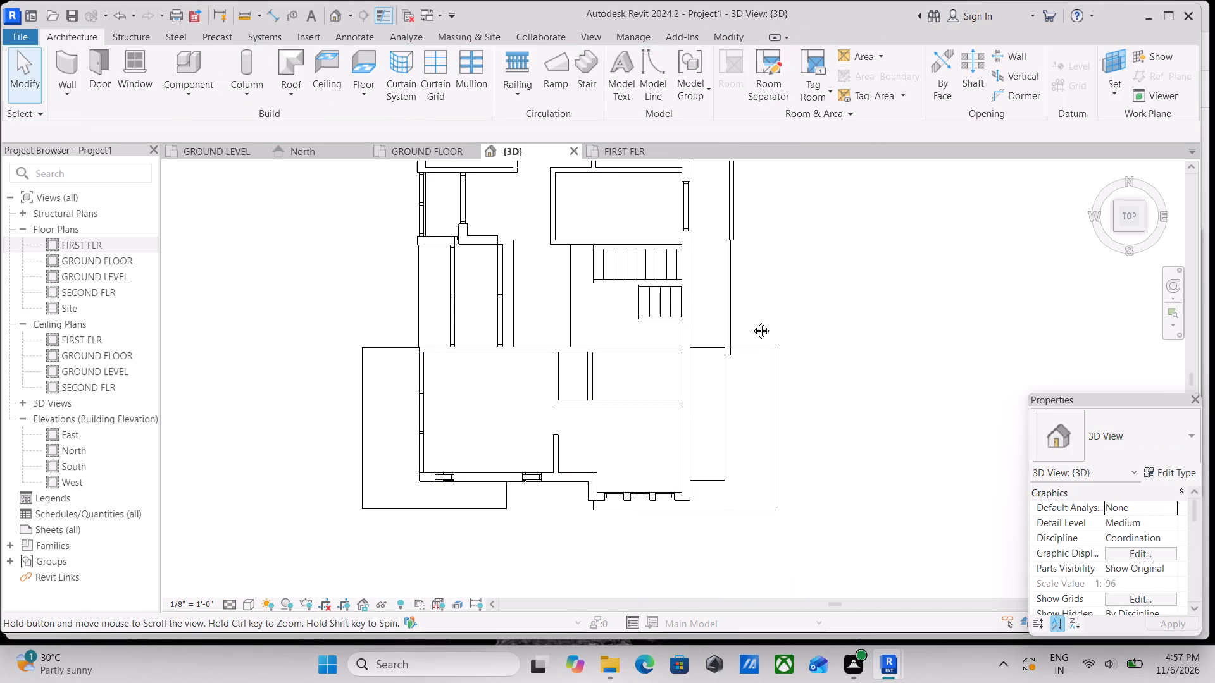
middle_click_drag(752, 321, 720, 304)
middle_click_drag(722, 385, 581, 145, "shift")
middle_click_drag(599, 309, 738, 598)
middle_click_drag(628, 448, 599, 391, "shift")
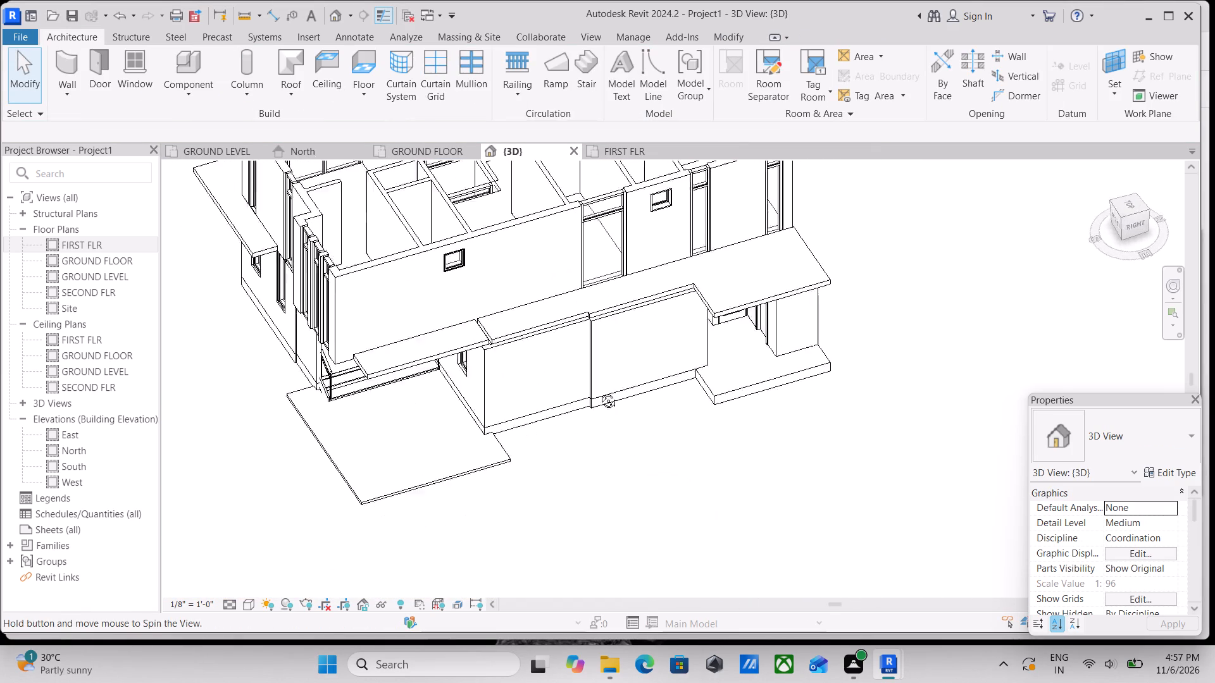
middle_click_drag(599, 391, 552, 329, "shift")
middle_click_drag(617, 325, 731, 311, "shift")
middle_click_drag(697, 386, 775, 349)
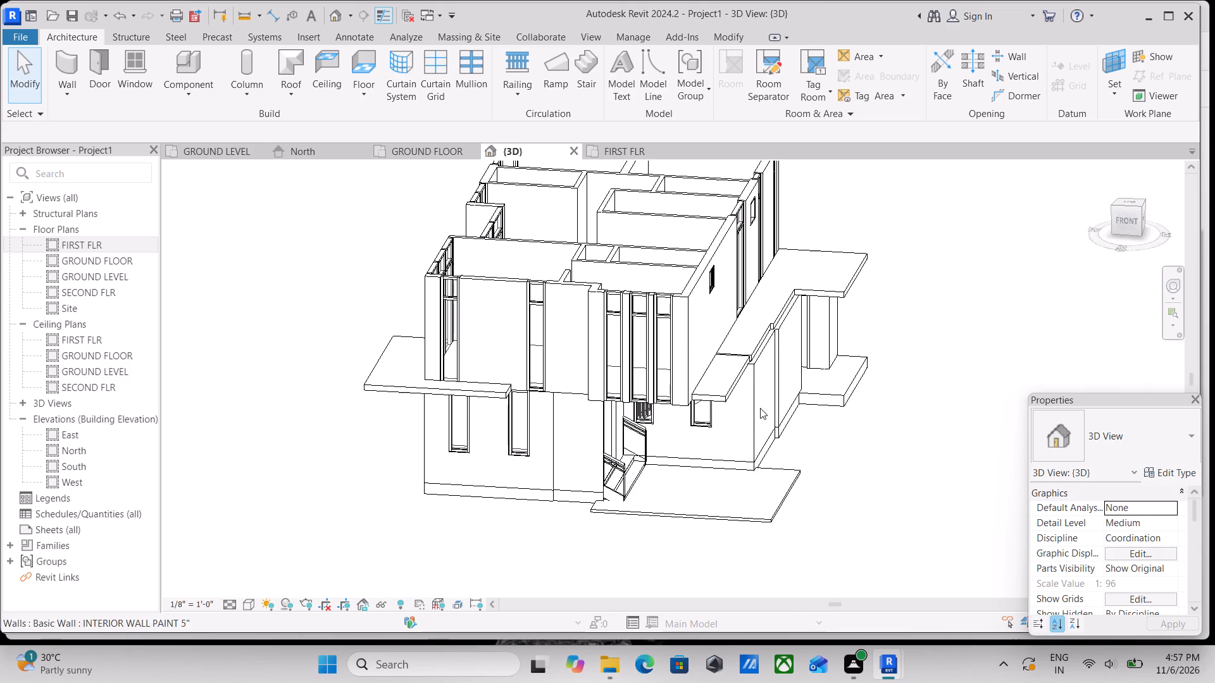
middle_click_drag(761, 409, 804, 360, "shift")
middle_click_drag(804, 360, 586, 401, "shift")
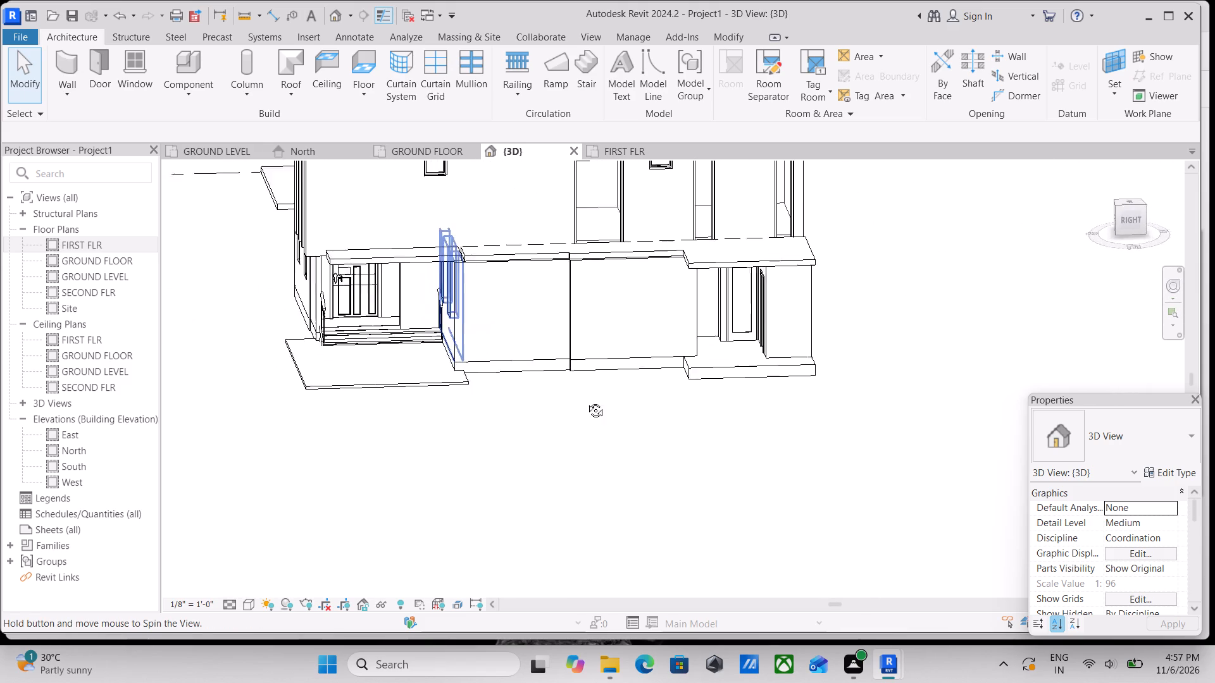
middle_click_drag(586, 401, 587, 404, "shift")
middle_click_drag(585, 397, 727, 397)
middle_click_drag(714, 415, 533, 340, "shift")
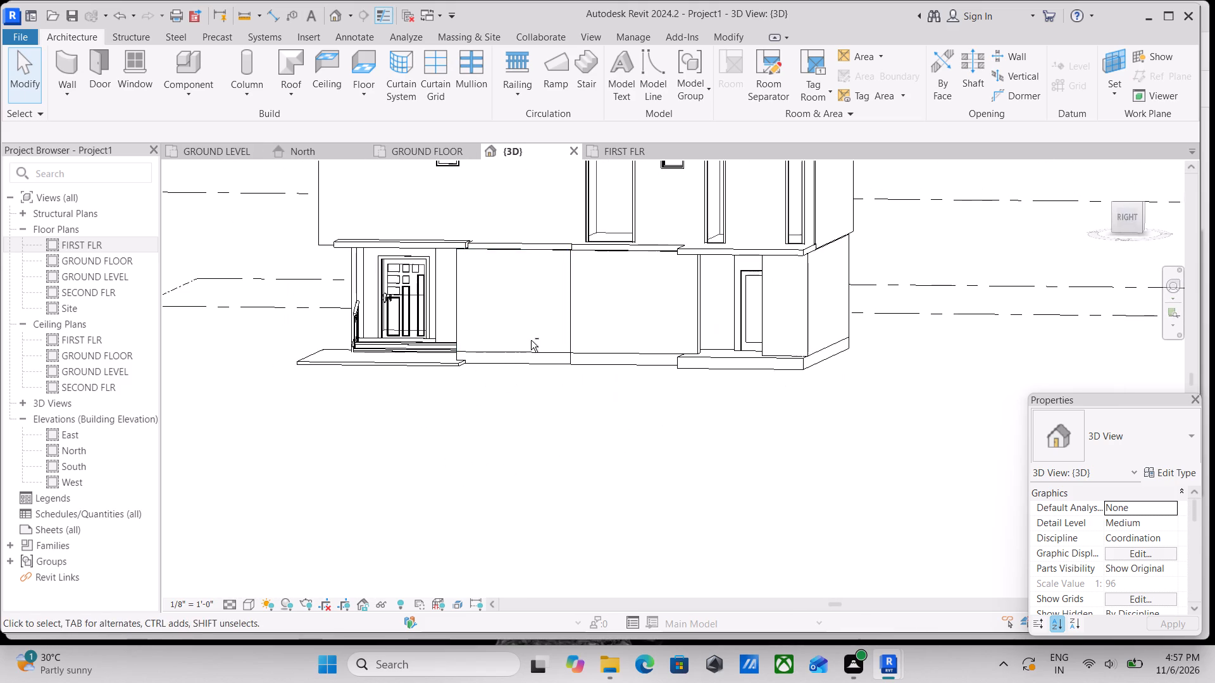
middle_click_drag(597, 365, 842, 366, "shift")
middle_click_drag(763, 419, 763, 469, "shift")
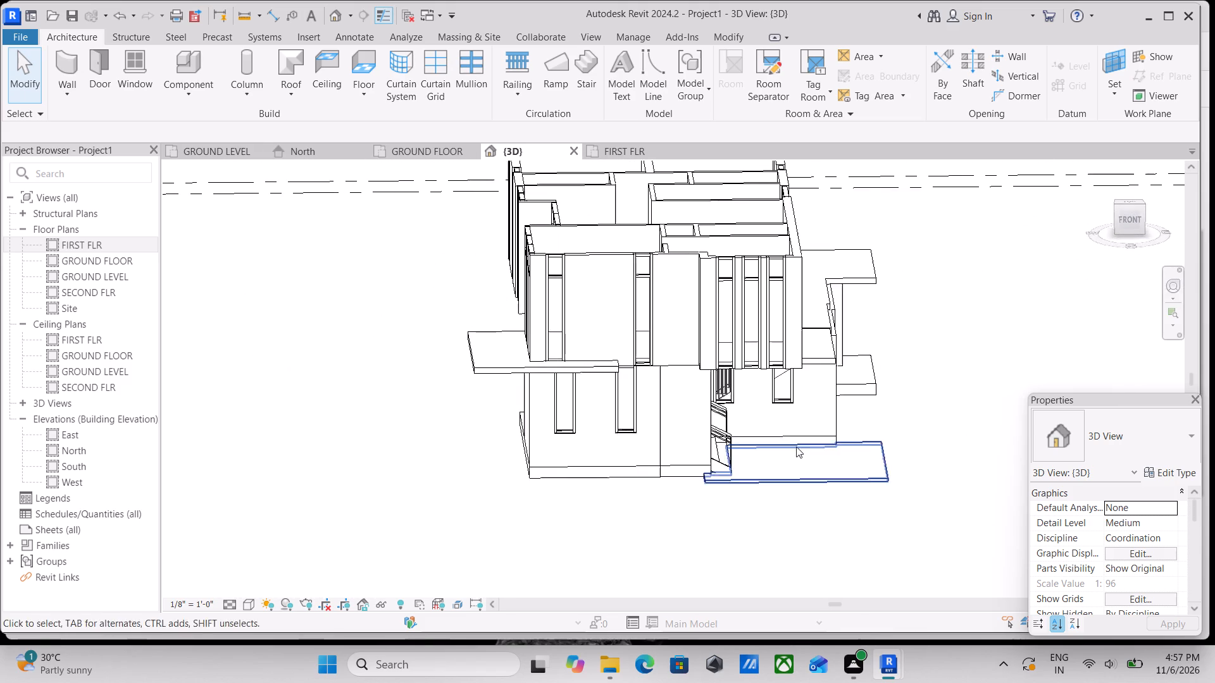
middle_click_drag(796, 446, 771, 479)
middle_click_drag(782, 471, 797, 491, "shift")
middle_click_drag(634, 441, 832, 356)
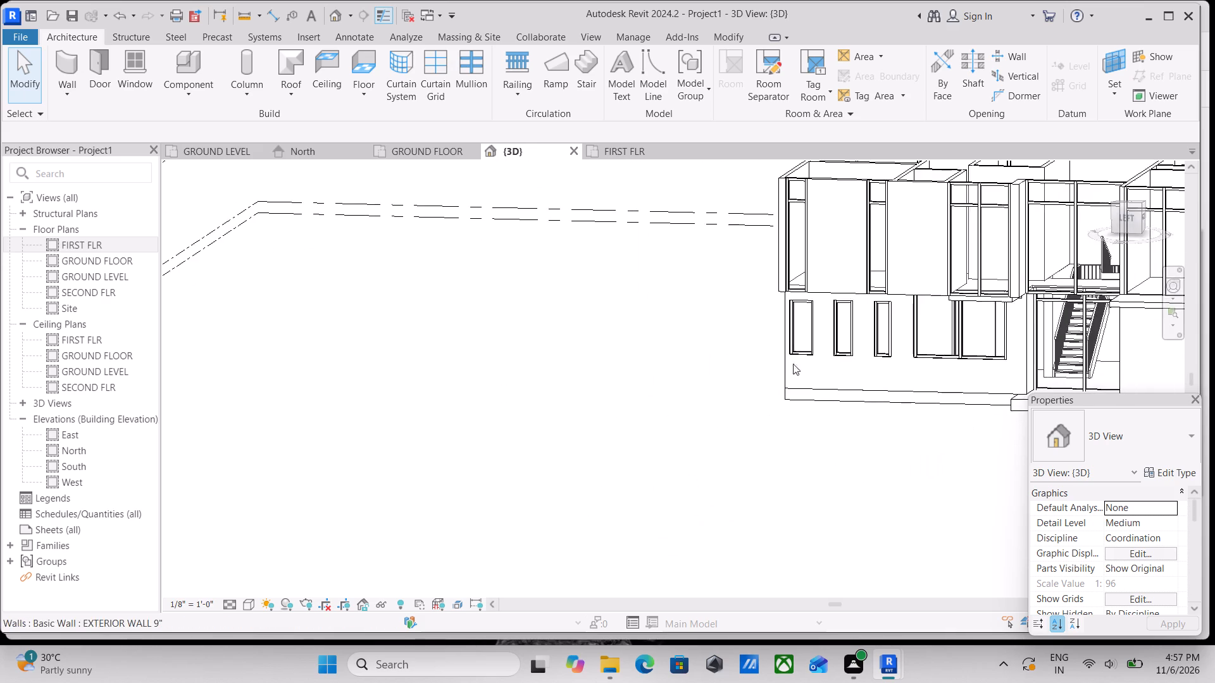
middle_click_drag(776, 369, 482, 457)
middle_click_drag(511, 441, 635, 468, "shift")
middle_click_drag(676, 445, 598, 488)
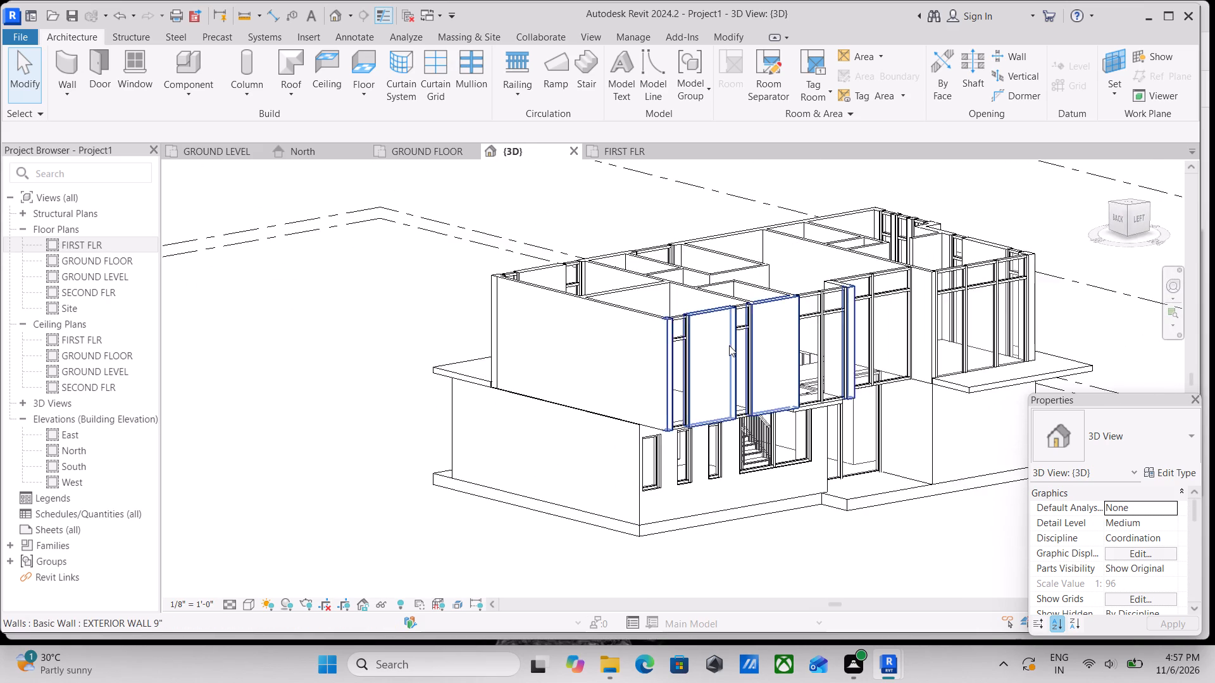
Set the base offset of the narrow storefront curtain wall at the first floor's northwest corner to 3'.
scroll(729, 345, "up", 3)
scroll(665, 374, "up", 1)
left_click(676, 328)
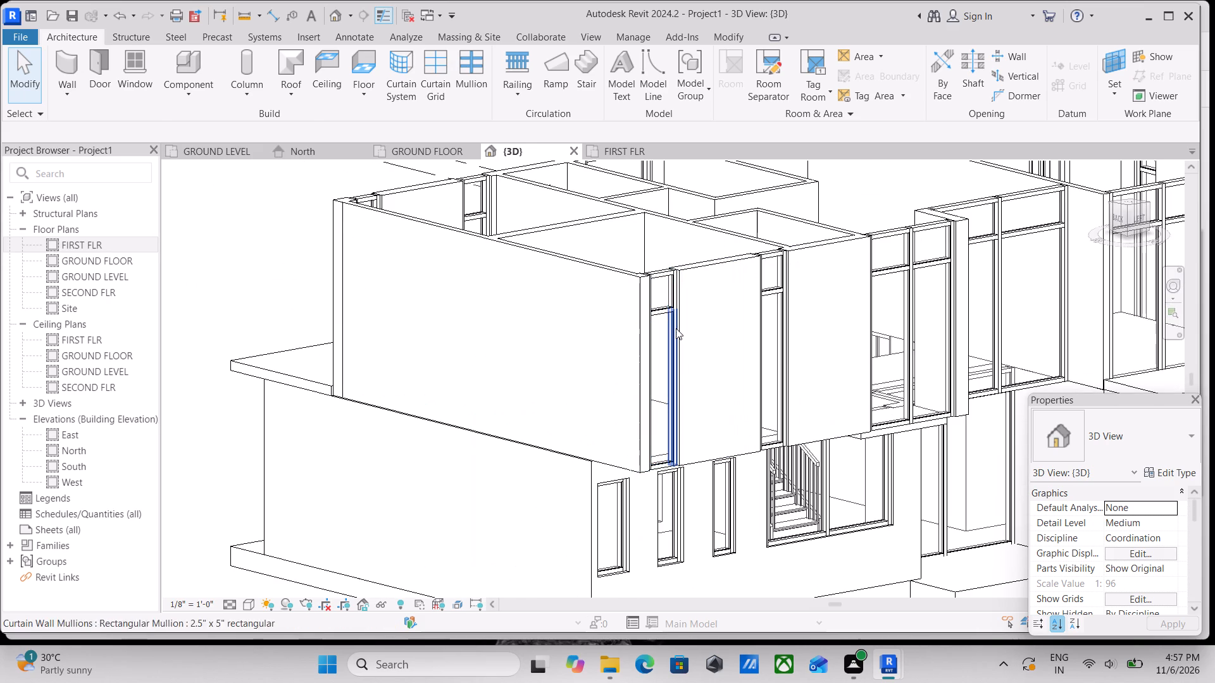
middle_click_drag(643, 285, 597, 320)
scroll(633, 315, "up", 5)
left_click(601, 311)
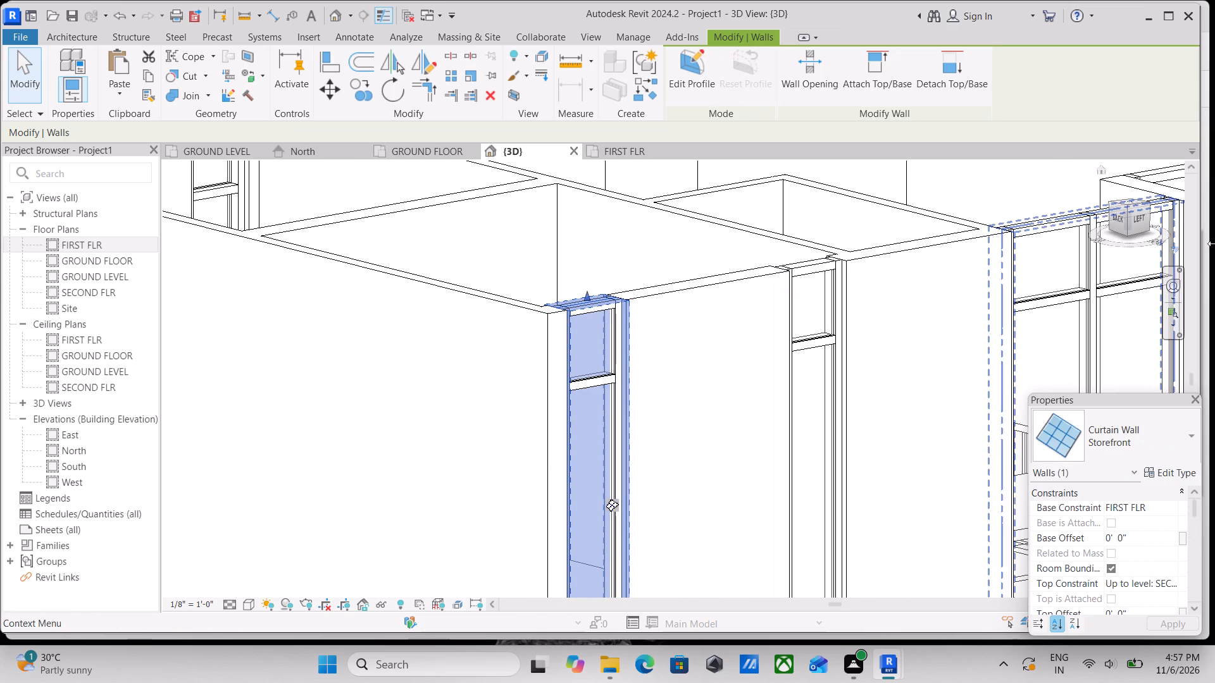
left_click(1140, 214)
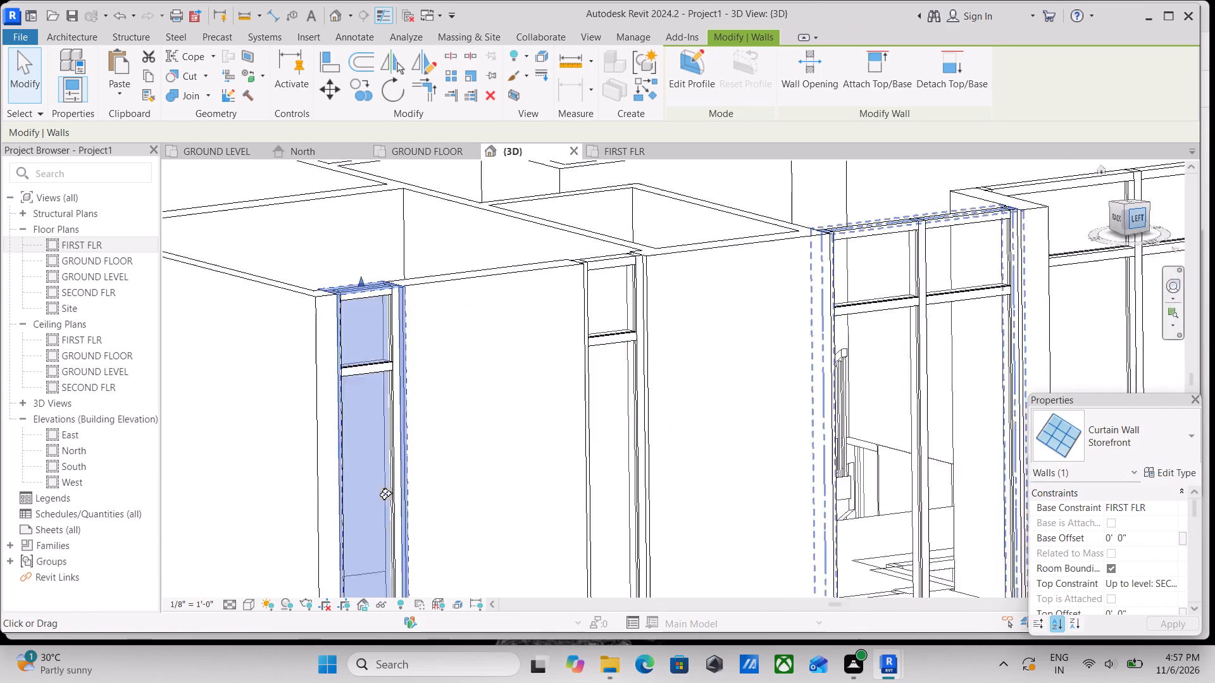
scroll(689, 467, "down", 4)
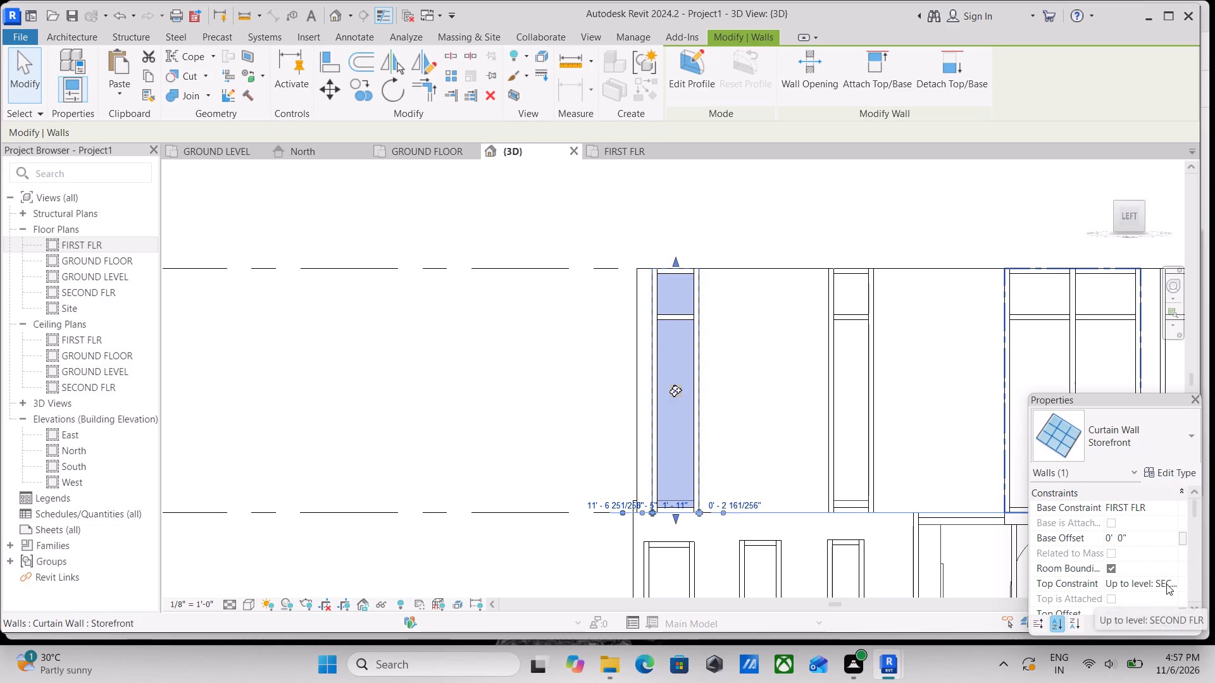
scroll(1166, 584, "down", 2)
scroll(1164, 584, "up", 2)
left_click(1147, 535)
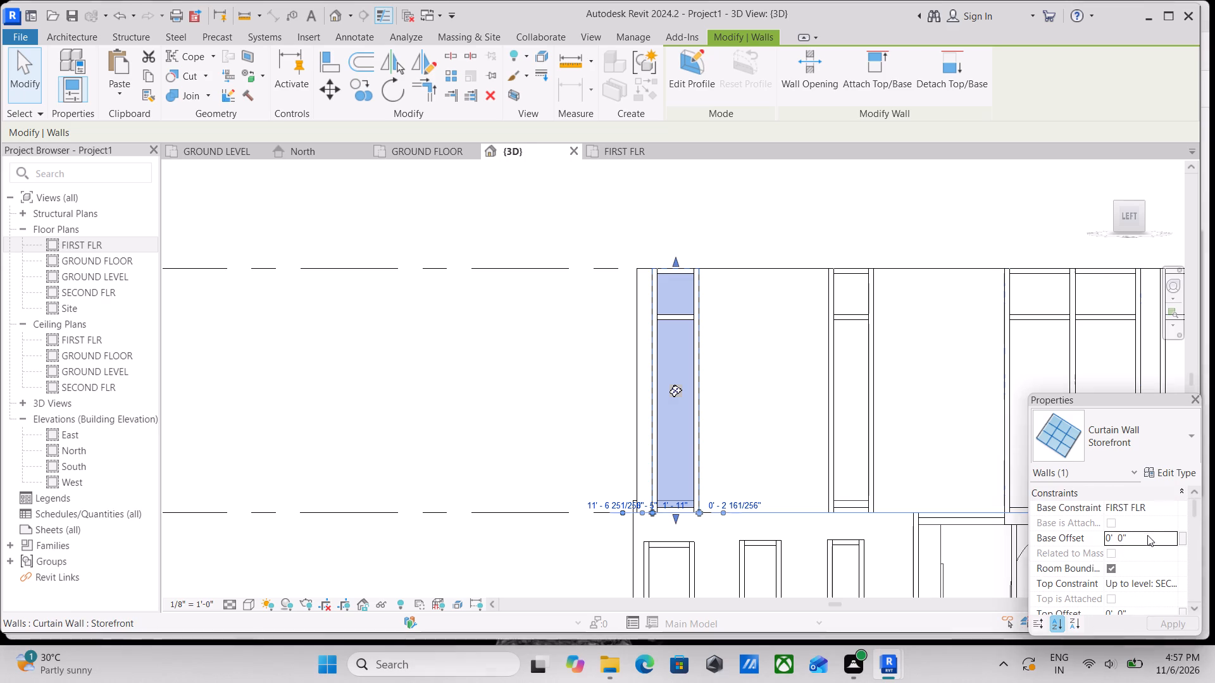
key("3")
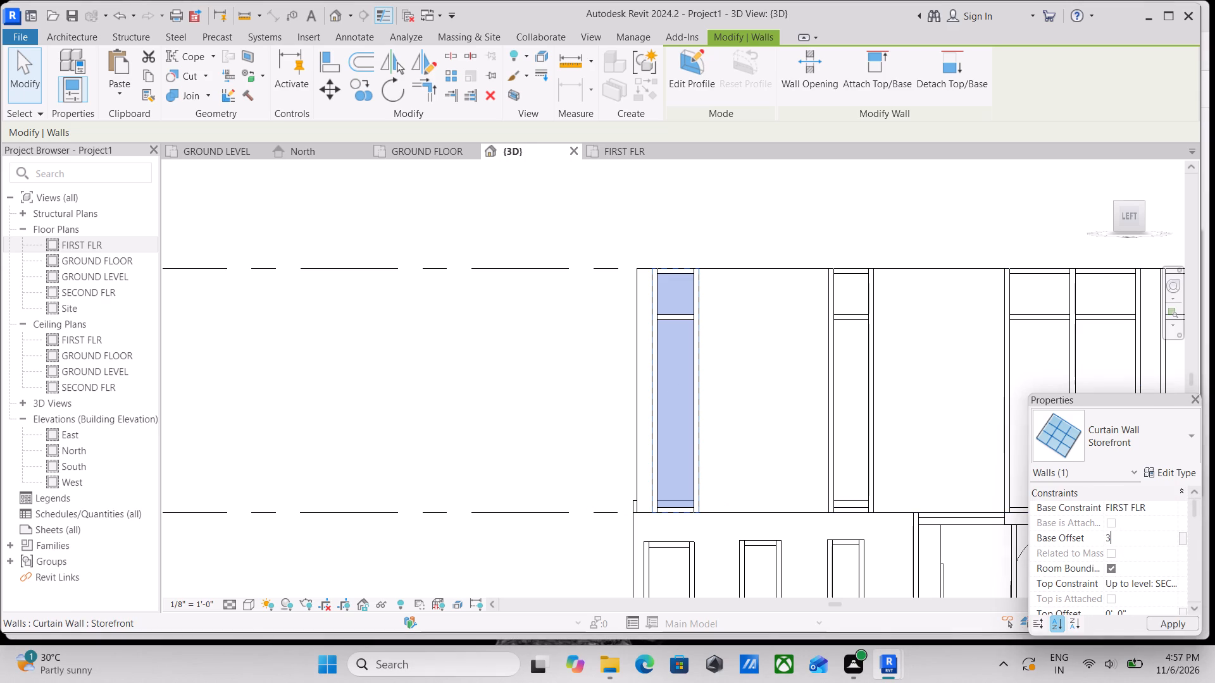
key("apostrophe")
key("Return")
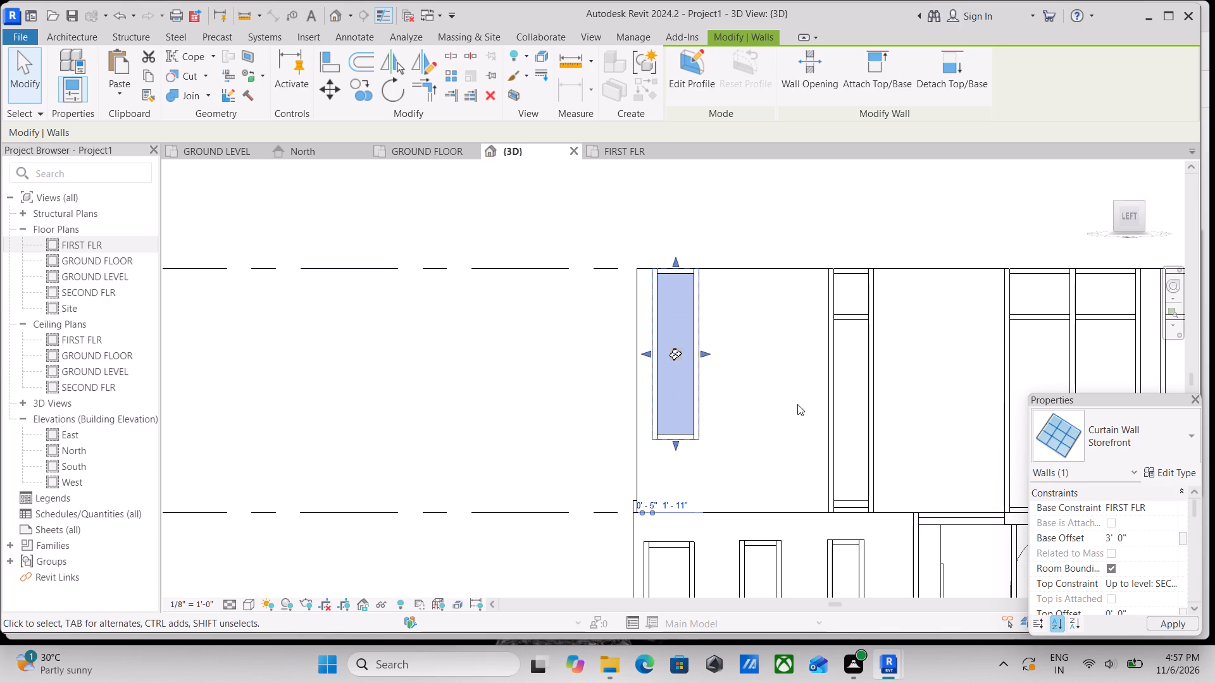
Set the base offset of the narrow storefront curtain wall at the first floor's northwest corner to 2'.
left_click(1147, 538)
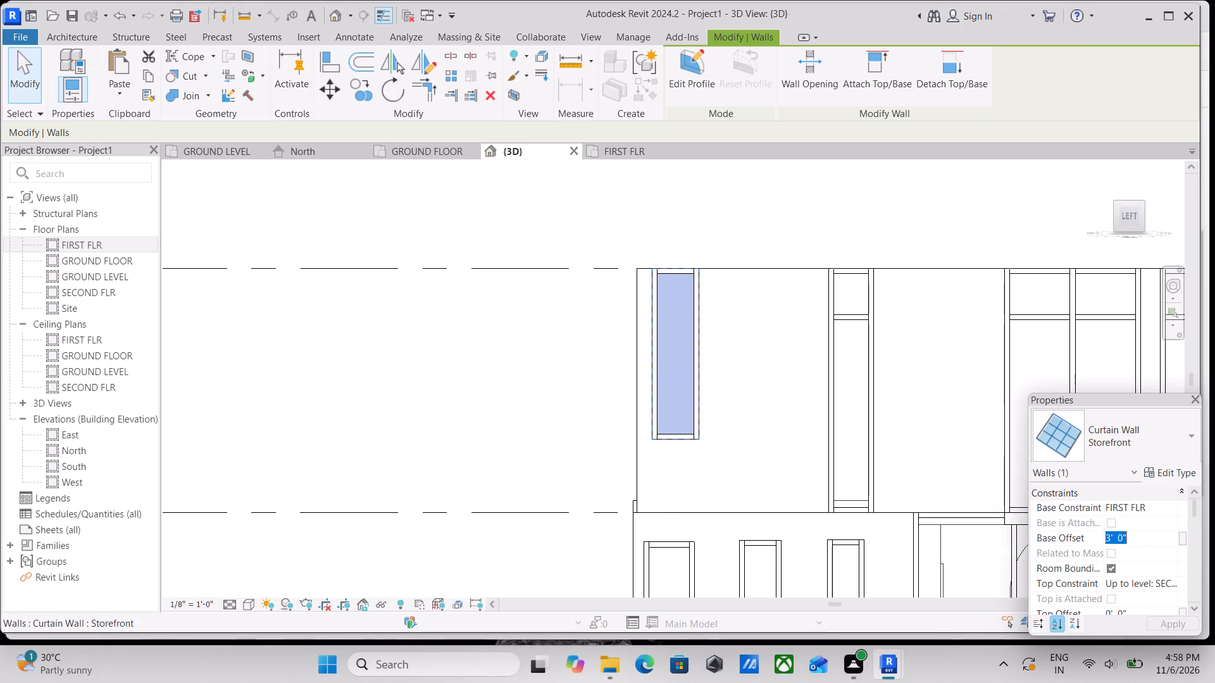
key("2")
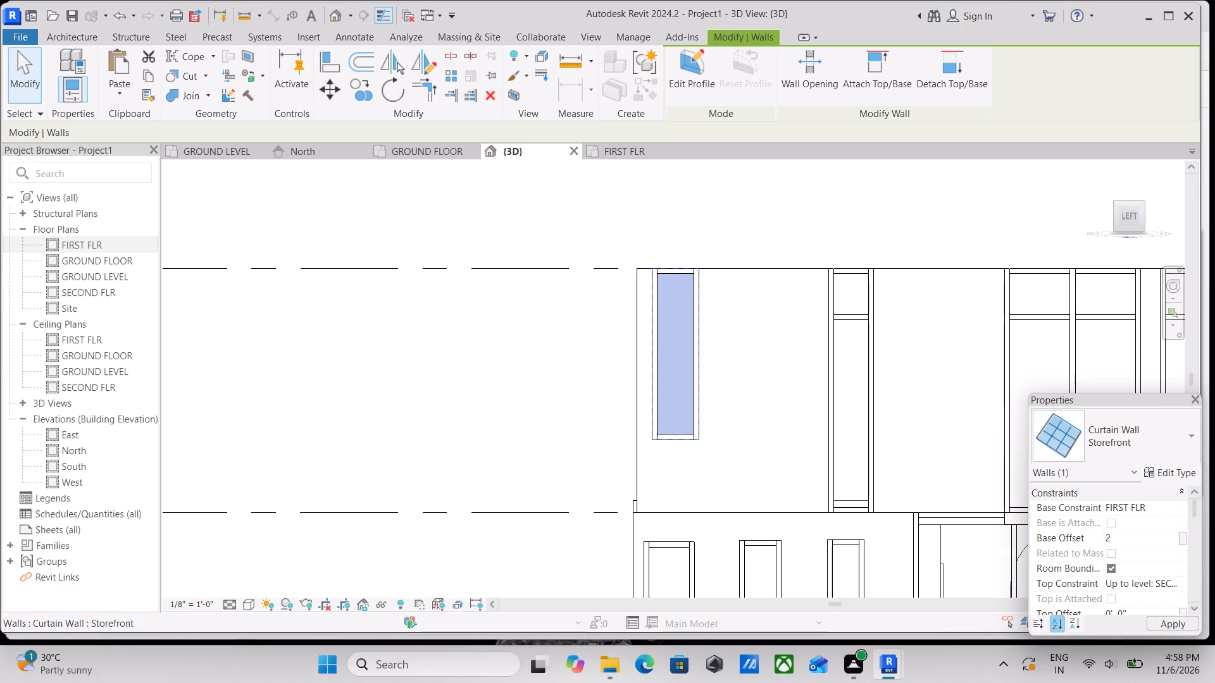
key("apostrophe")
key("Return")
scroll(778, 509, "down", 1)
middle_click_drag(779, 511, 622, 495)
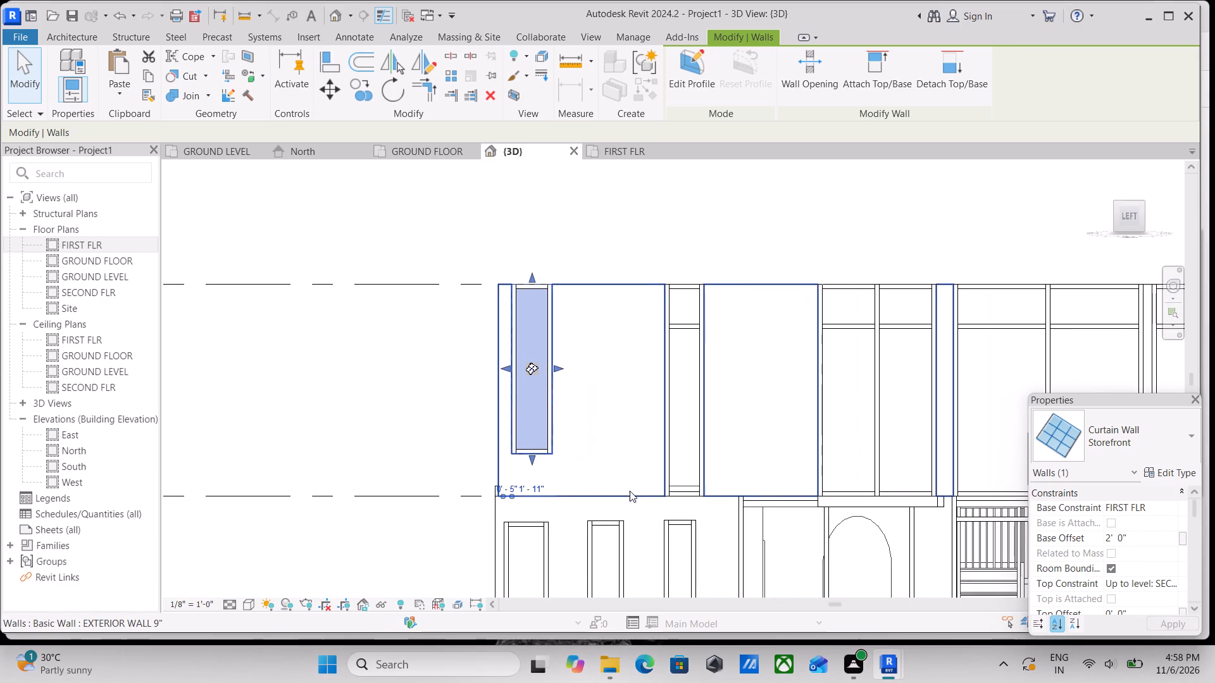
key("Escape")
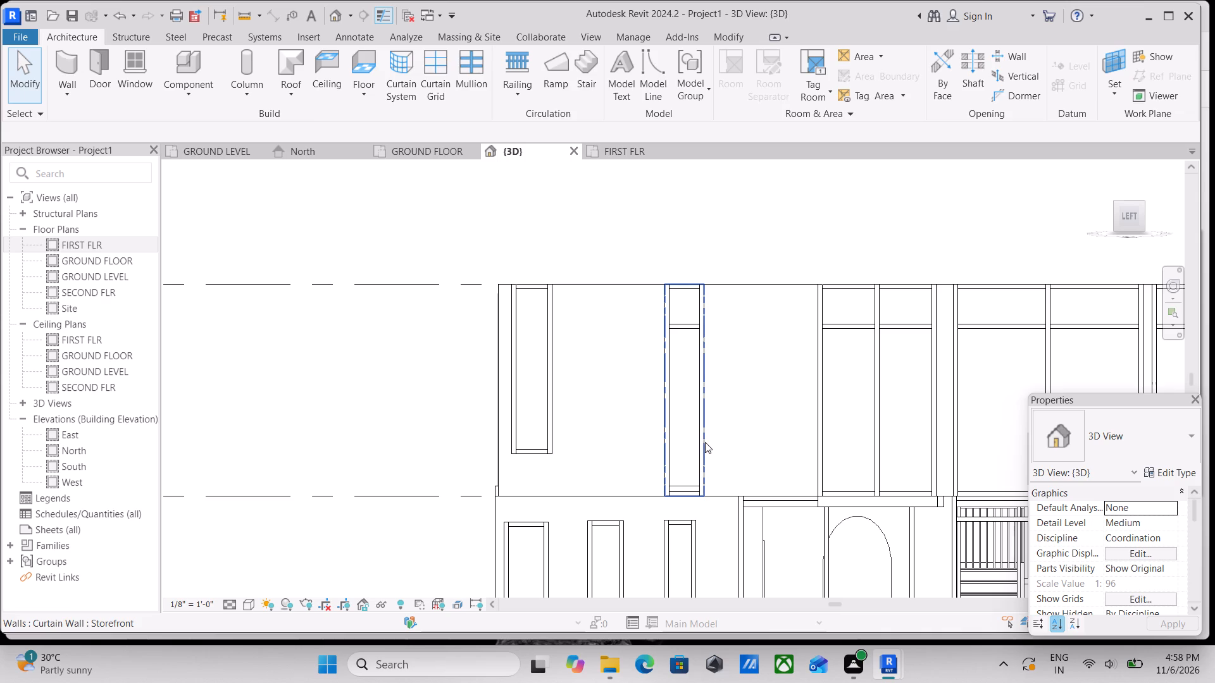
Set the base offset of the second narrow storefront curtain wall on the first floor's west side to 2'.
left_click(705, 442)
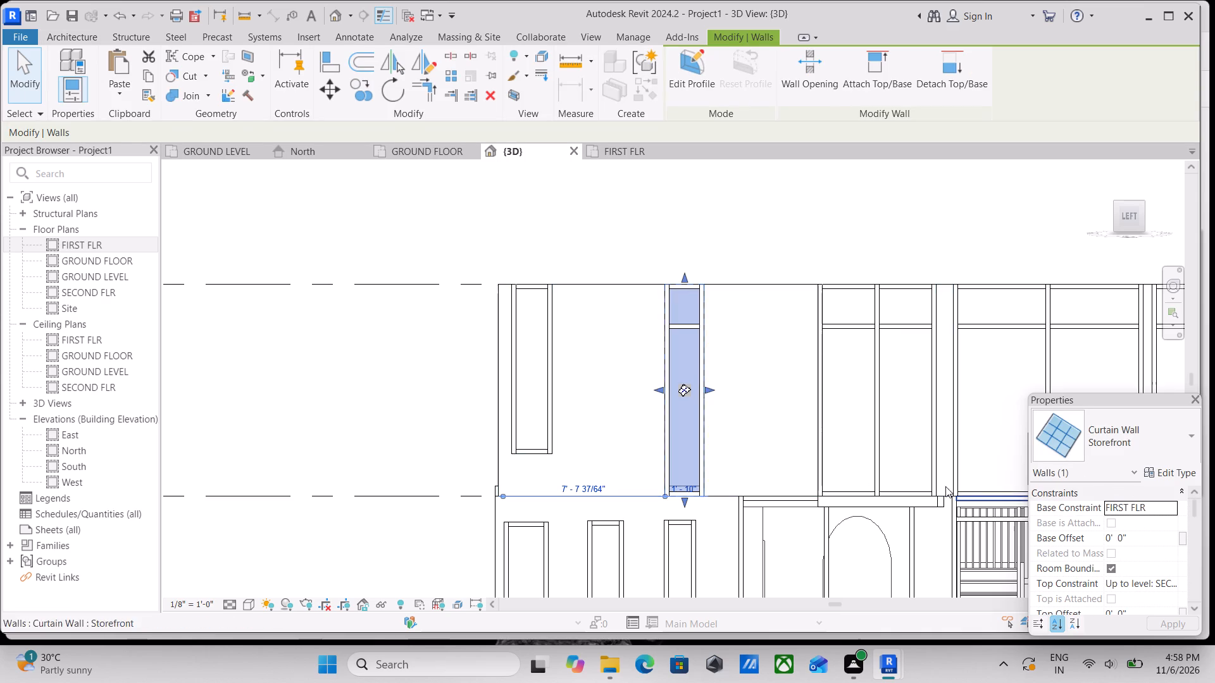
middle_click_drag(780, 448, 715, 402)
scroll(742, 411, "down", 3)
middle_click_drag(731, 474, 787, 464)
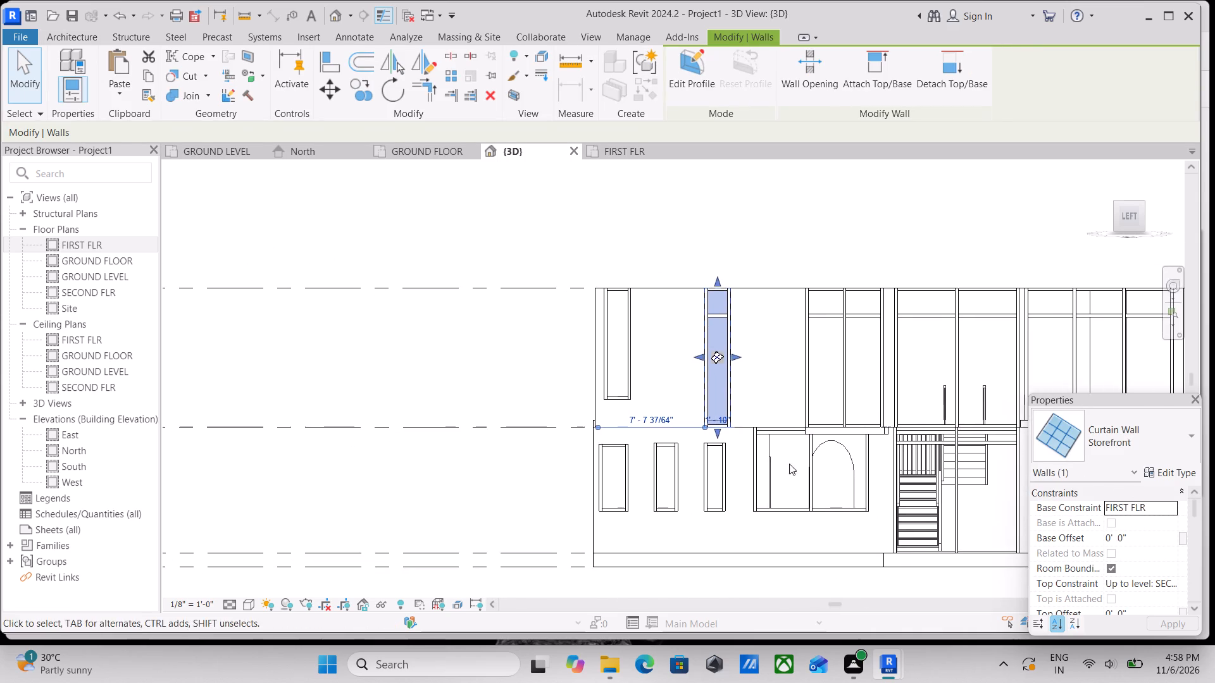
middle_click_drag(678, 504, 728, 521)
middle_click_drag(703, 504, 722, 530)
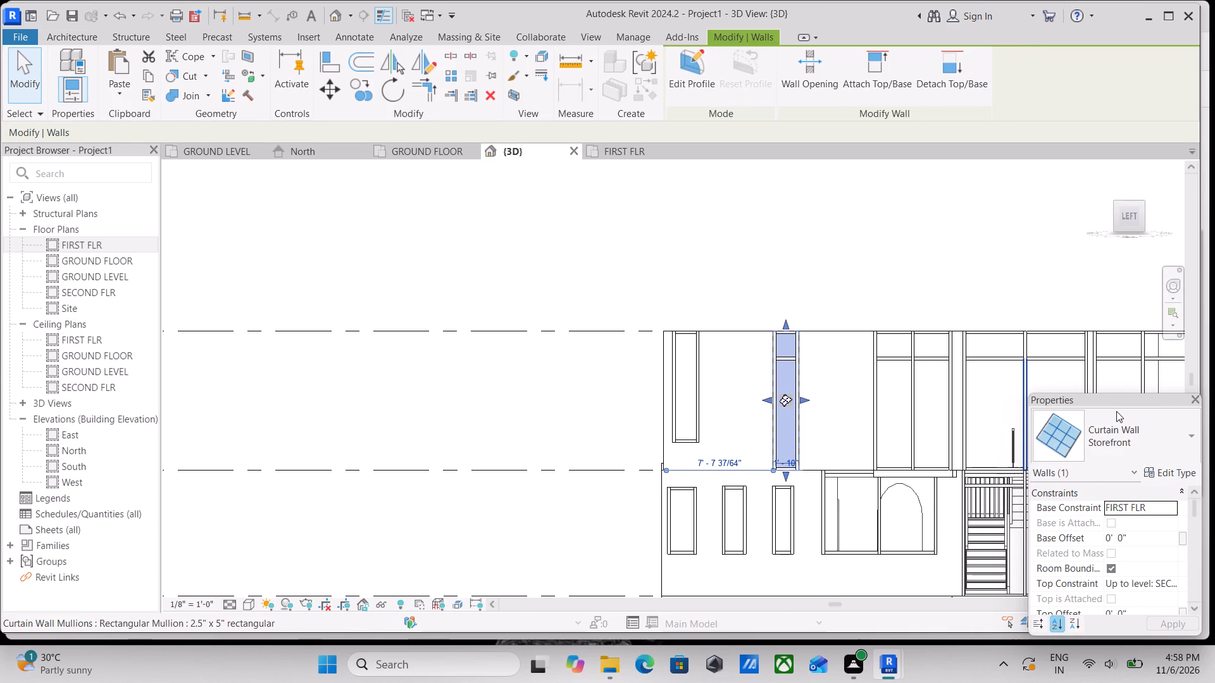
left_click(1155, 532)
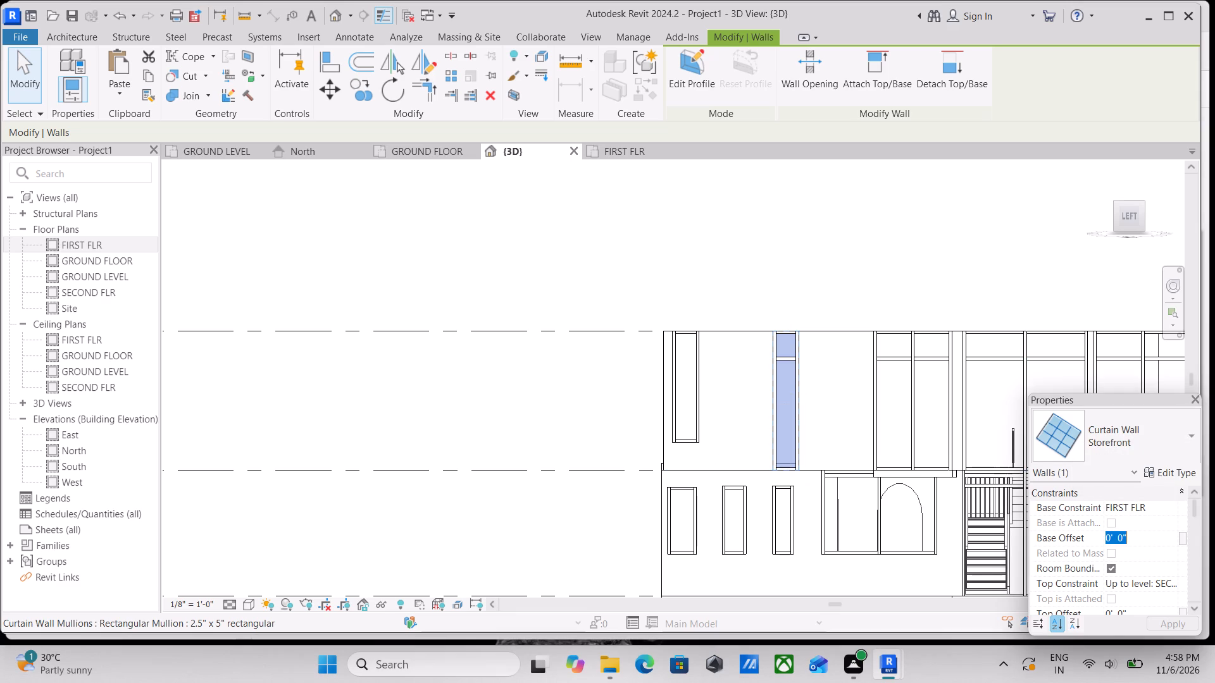
type("2'")
key("Return")
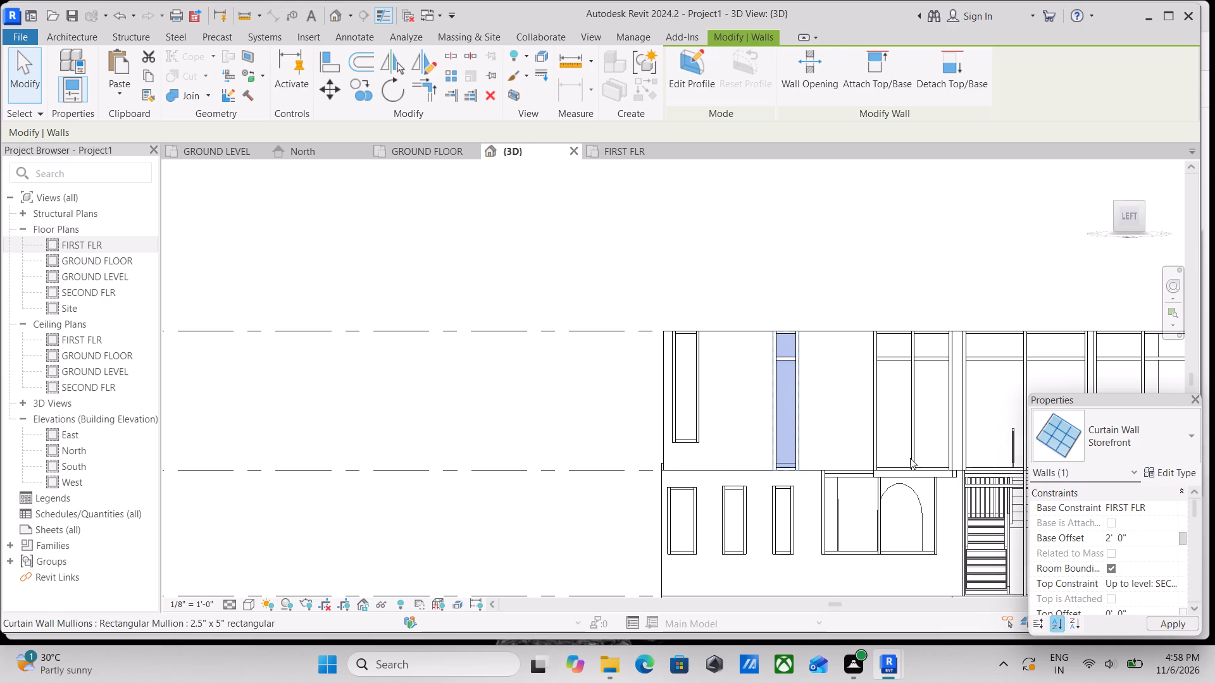
Set the base offset of the wide two-bay storefront curtain wall beside the west-side stair opening to 2'.
scroll(821, 411, "up", 2)
middle_click_drag(834, 403, 699, 446)
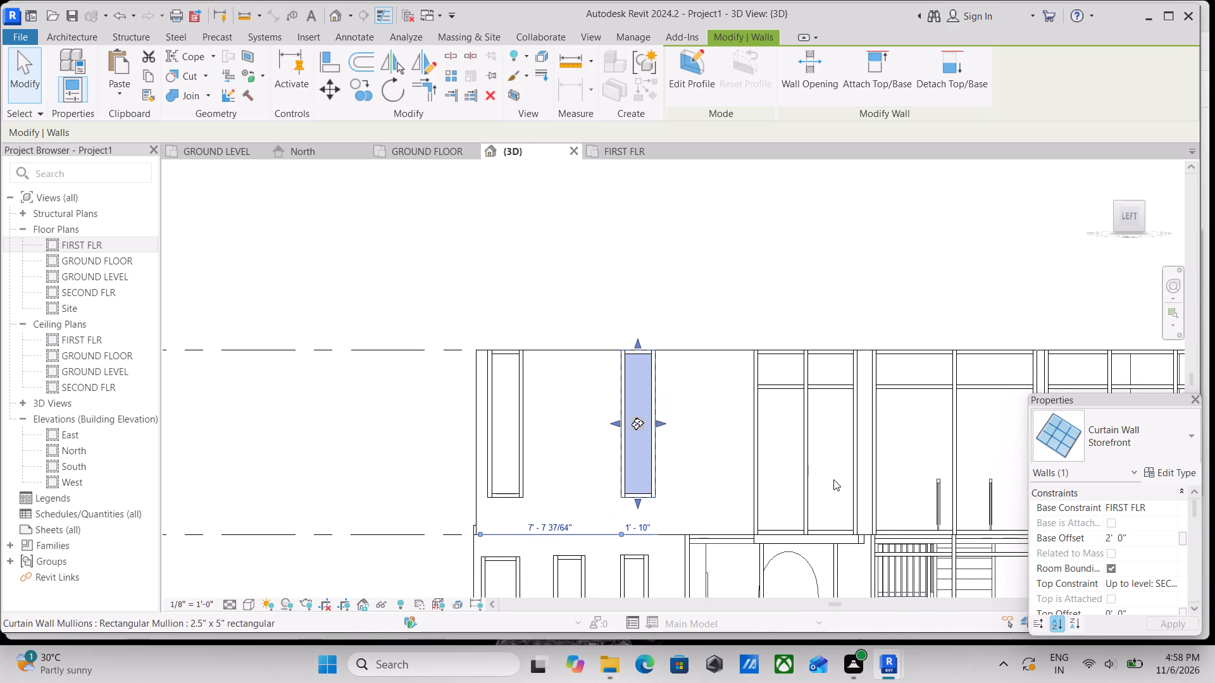
left_click(761, 471)
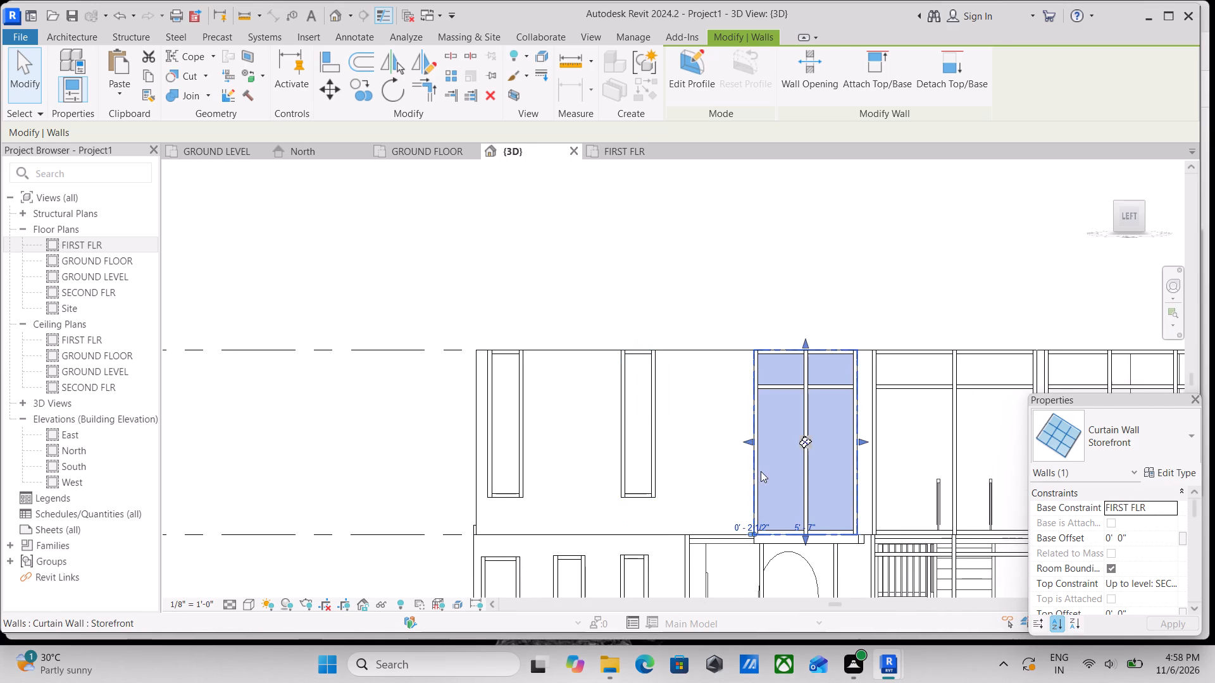
left_click(1150, 530)
left_click(1138, 546)
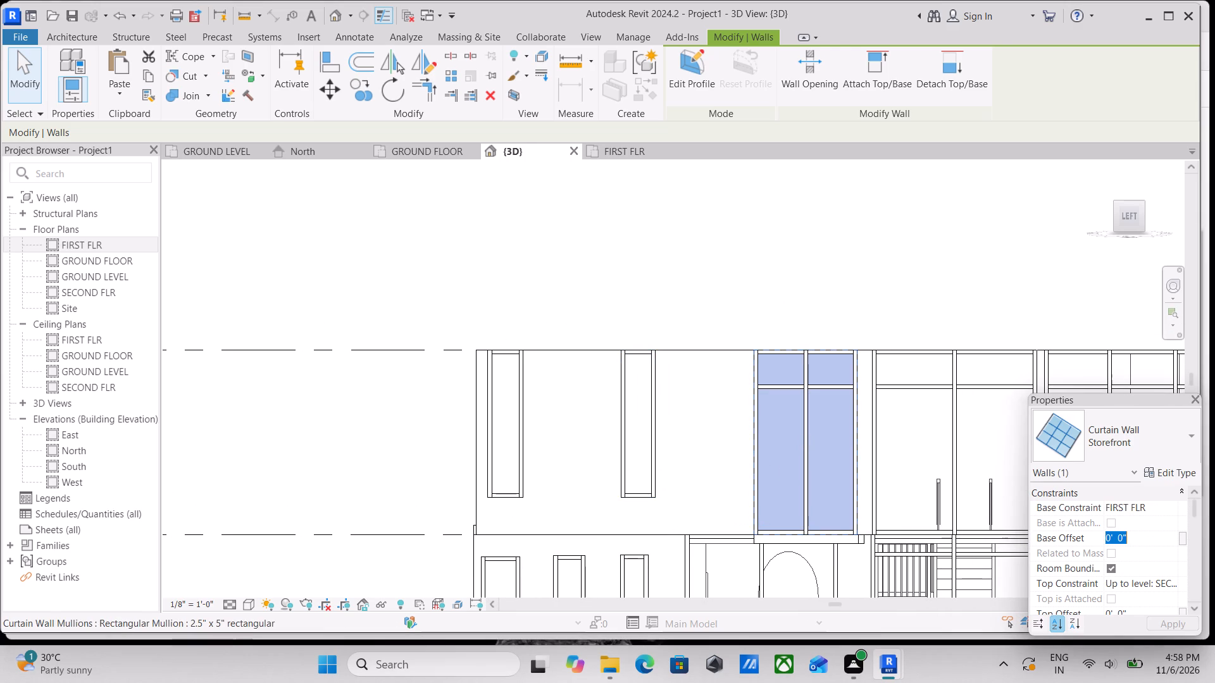
type("2'")
key("Return")
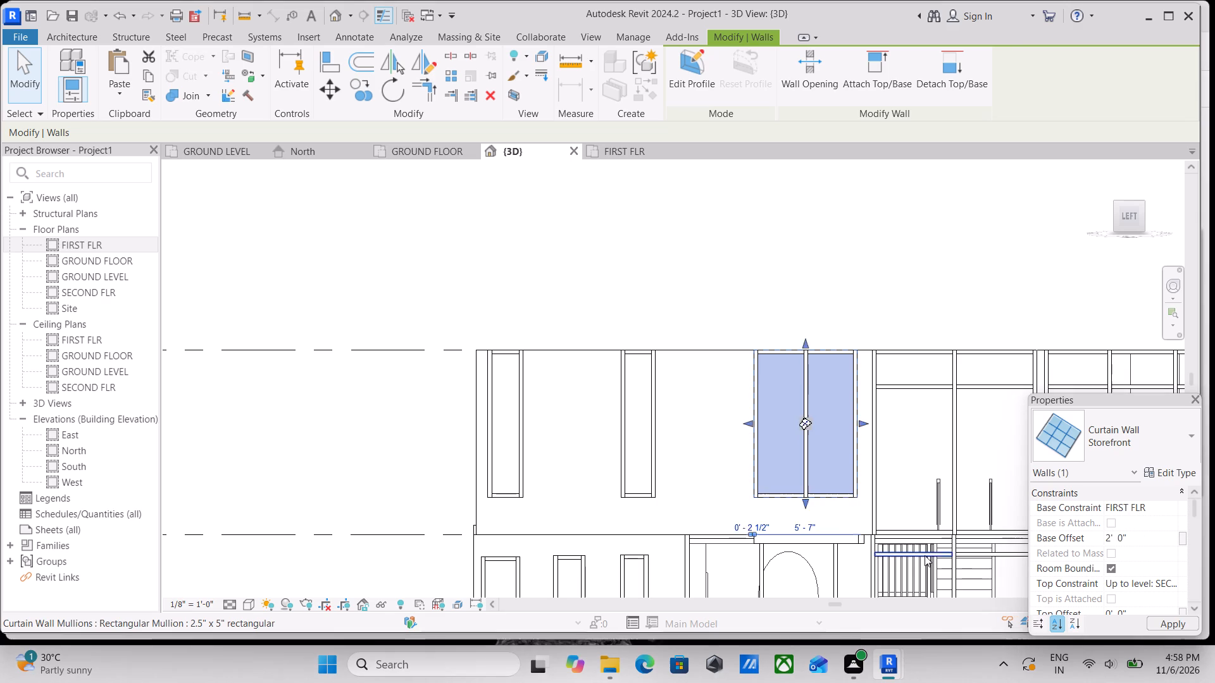
Open the first-floor marble floor's boundary for editing in a top-down 3D view.
scroll(925, 555, "down", 2)
middle_click_drag(928, 524, 675, 515)
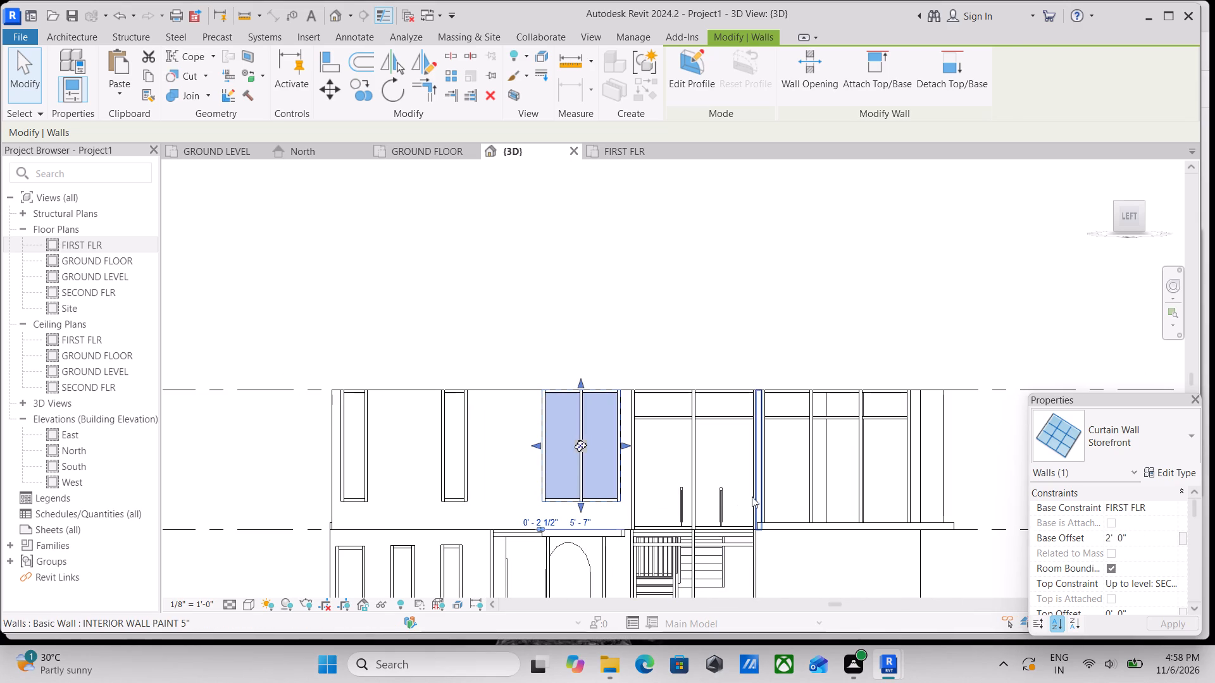
scroll(735, 483, "up", 2)
scroll(751, 503, "down", 2)
middle_click_drag(752, 510, 709, 589, "shift")
scroll(709, 589, "up", 1)
middle_click_drag(652, 560, 680, 546)
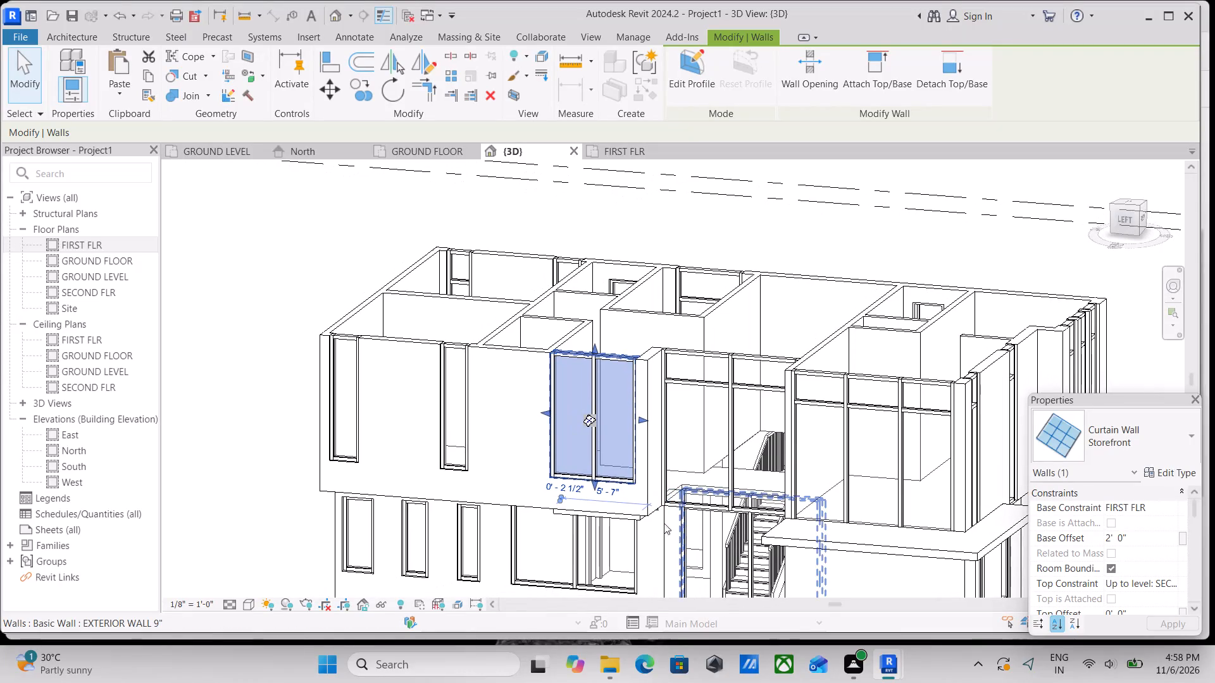
scroll(825, 598, "up", 3)
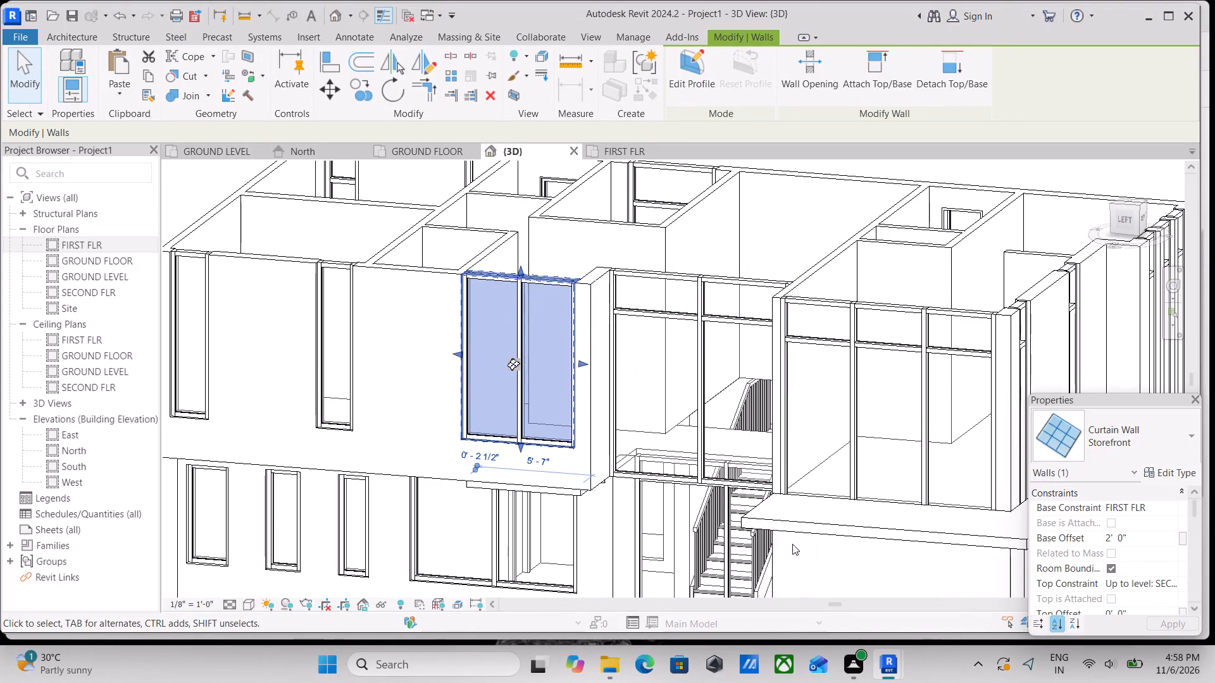
left_click(778, 520)
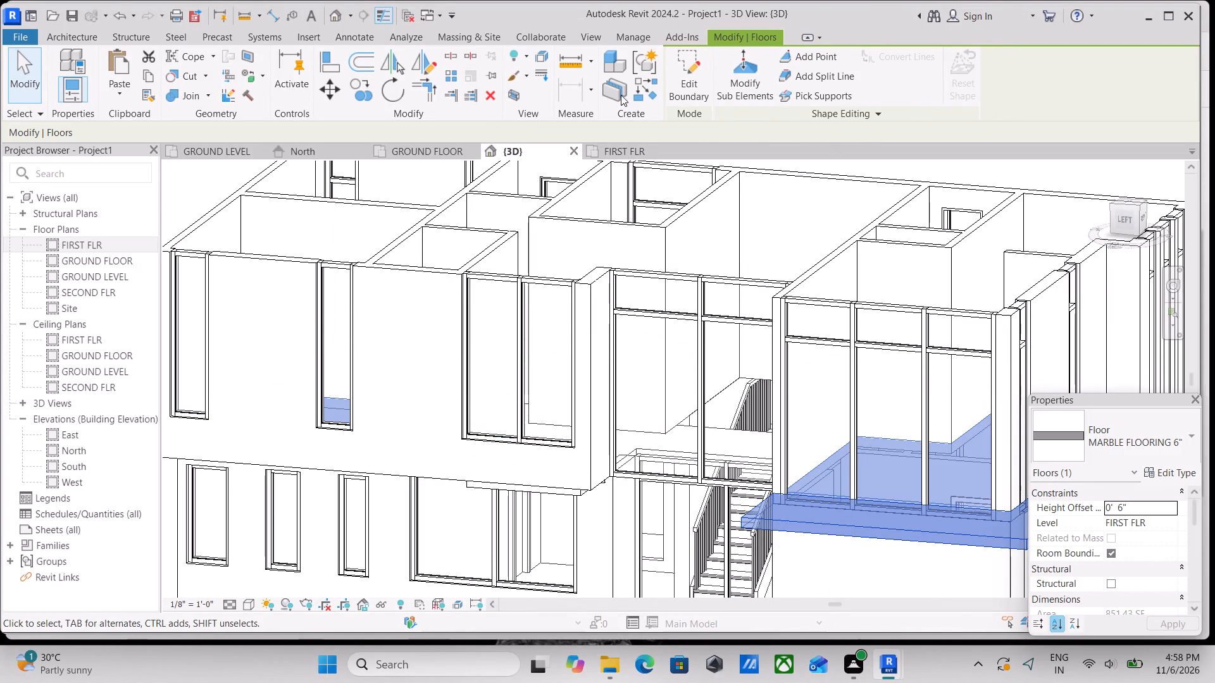
left_click(676, 65)
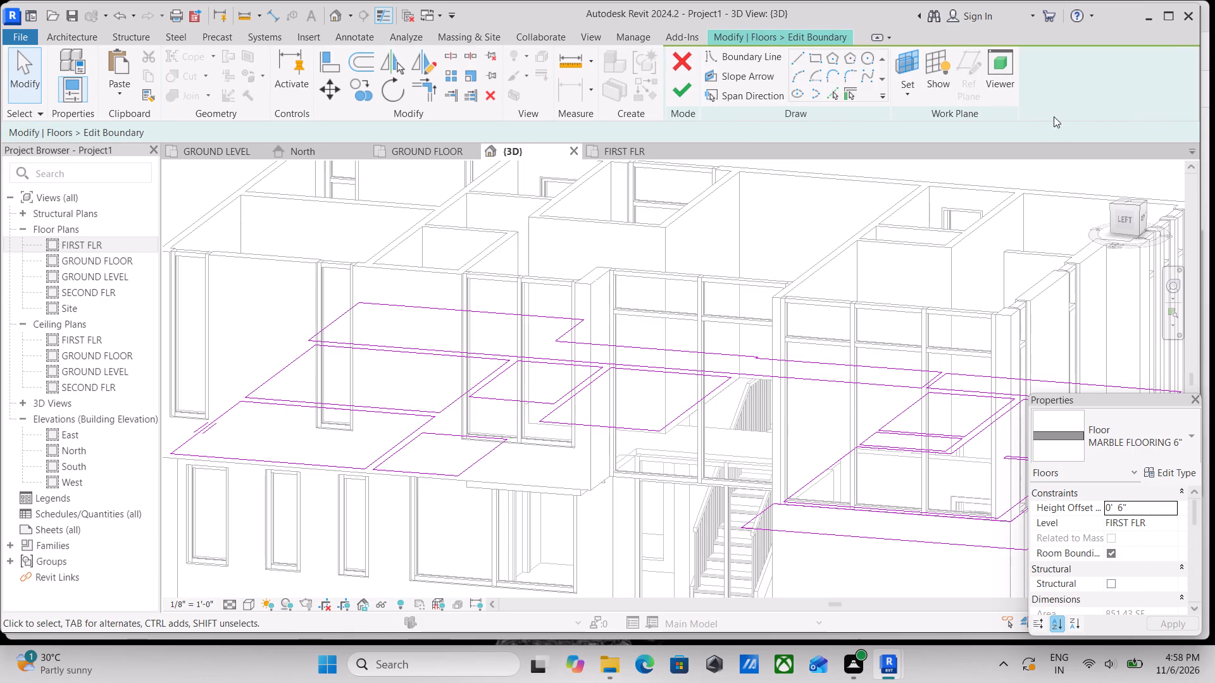
left_click(1129, 200)
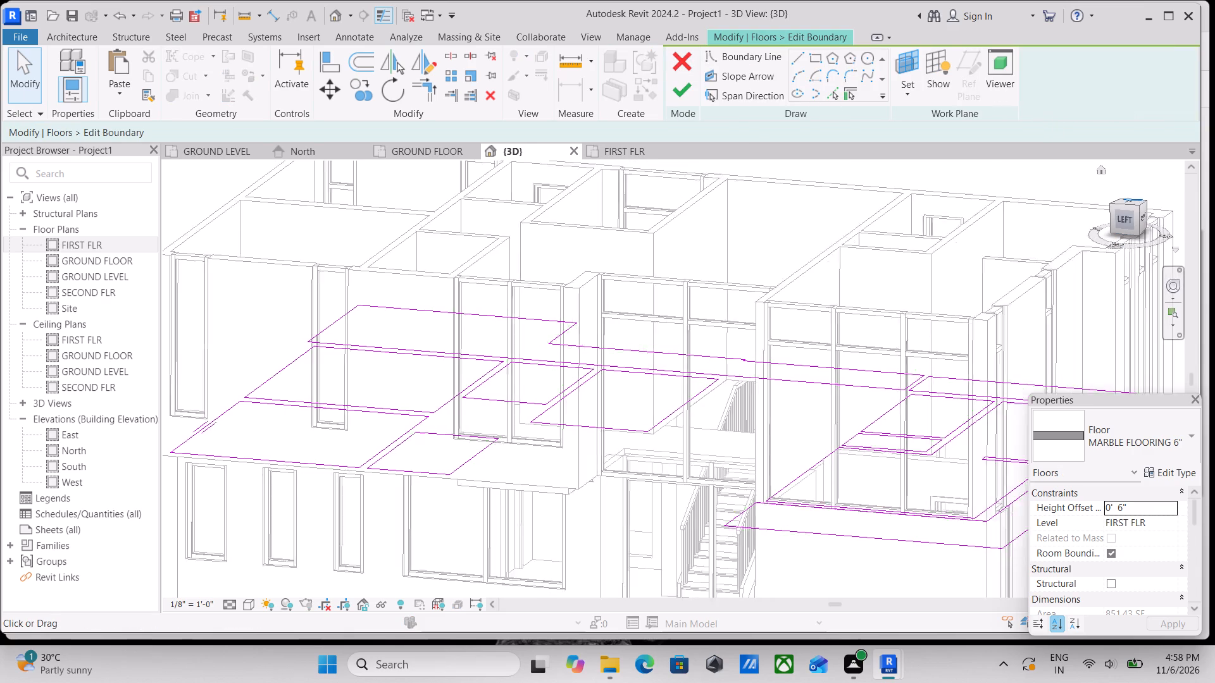
left_click(1129, 200)
Draw a rectangular boundary about 9'-5" by 8'-4" over the west-side bay between the southwest room and the wide storefront window.
scroll(626, 328, "up", 1)
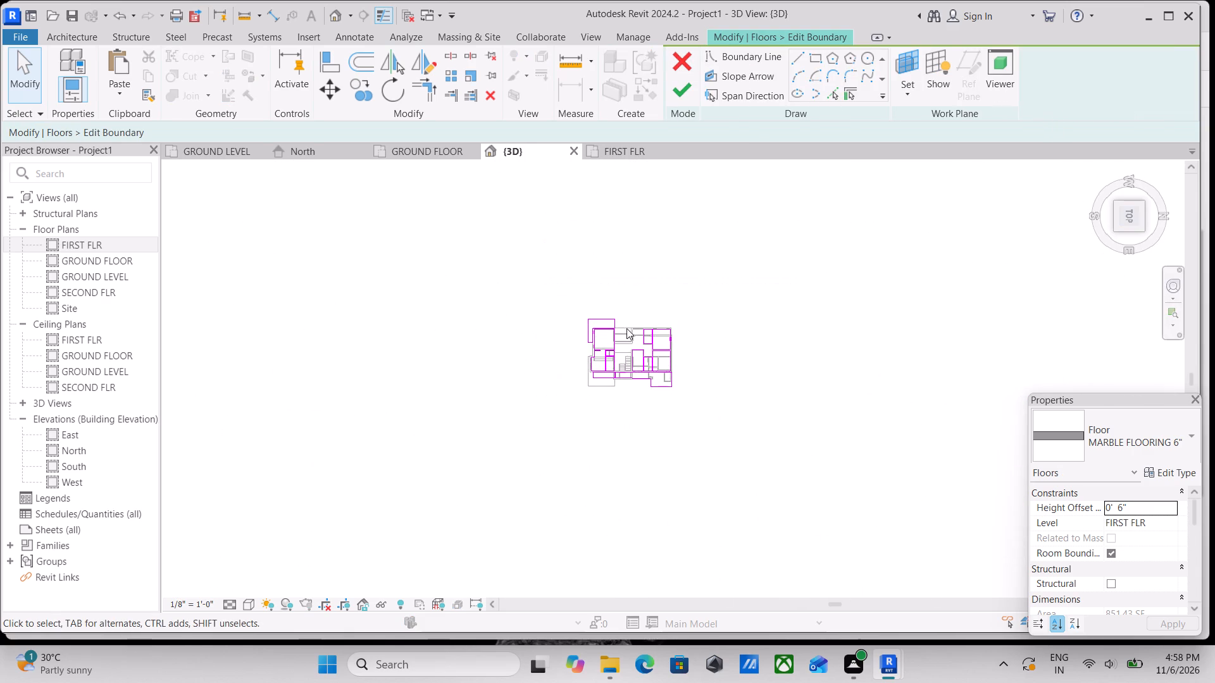
scroll(626, 328, "up", 15)
scroll(606, 426, "down", 1)
middle_click_drag(638, 461, 751, 642)
middle_click_drag(657, 410, 697, 532)
scroll(699, 439, "down", 1)
middle_click_drag(699, 439, 794, 376)
scroll(792, 376, "down", 1)
middle_click_drag(792, 376, 819, 431)
scroll(792, 376, "down", 1)
scroll(804, 440, "up", 3)
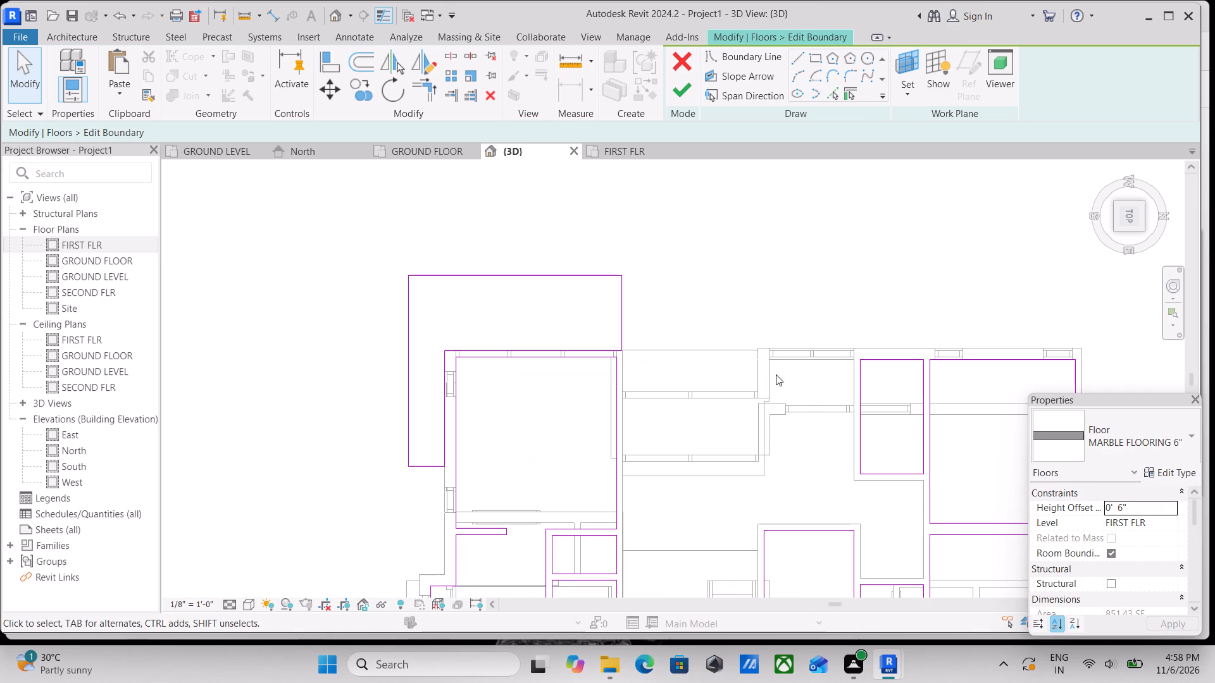
middle_click_drag(615, 280, 658, 319)
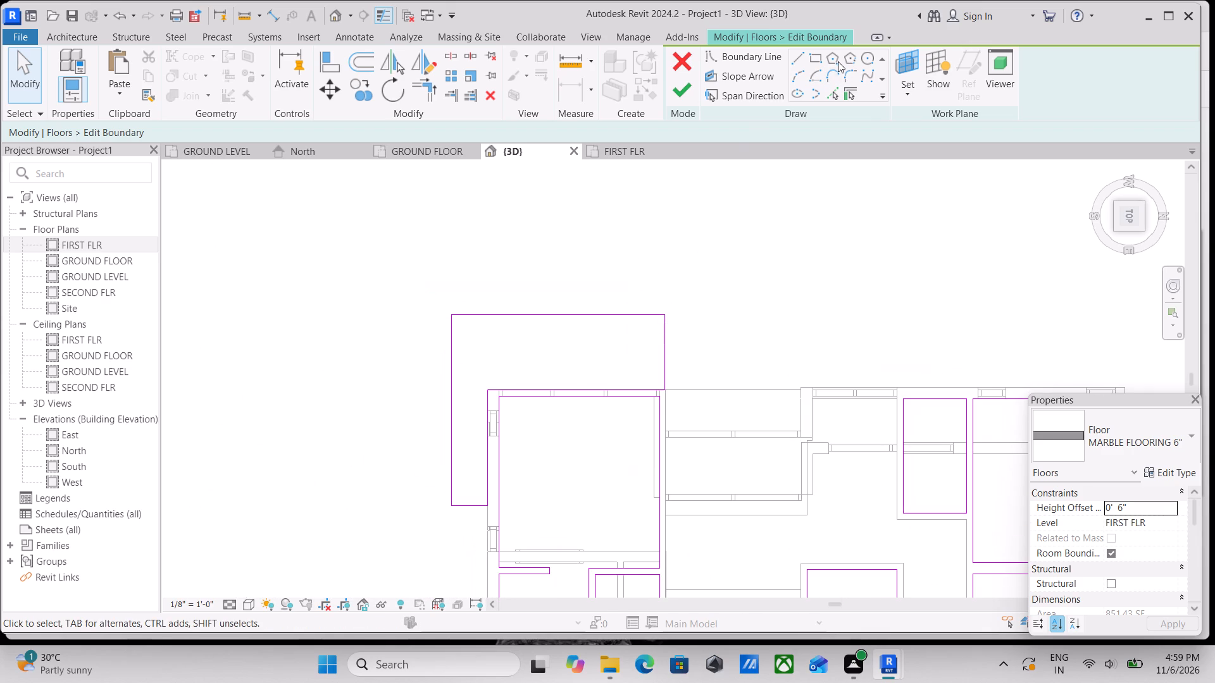
left_click(818, 61)
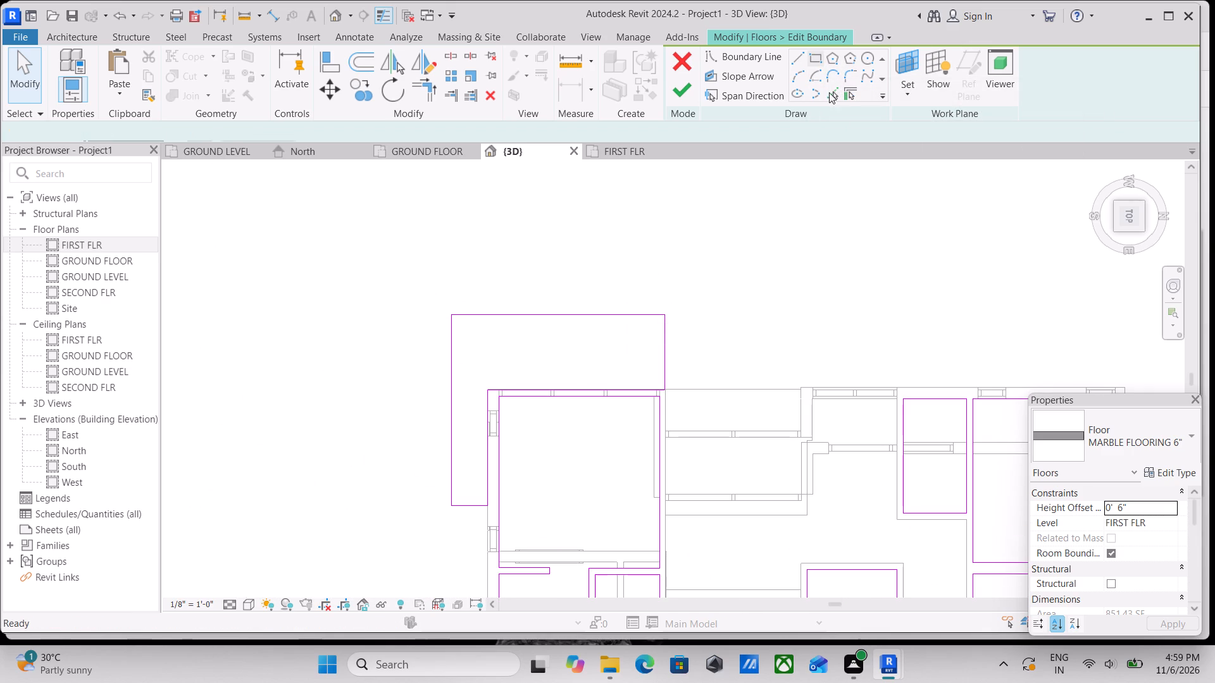
scroll(697, 410, "up", 7)
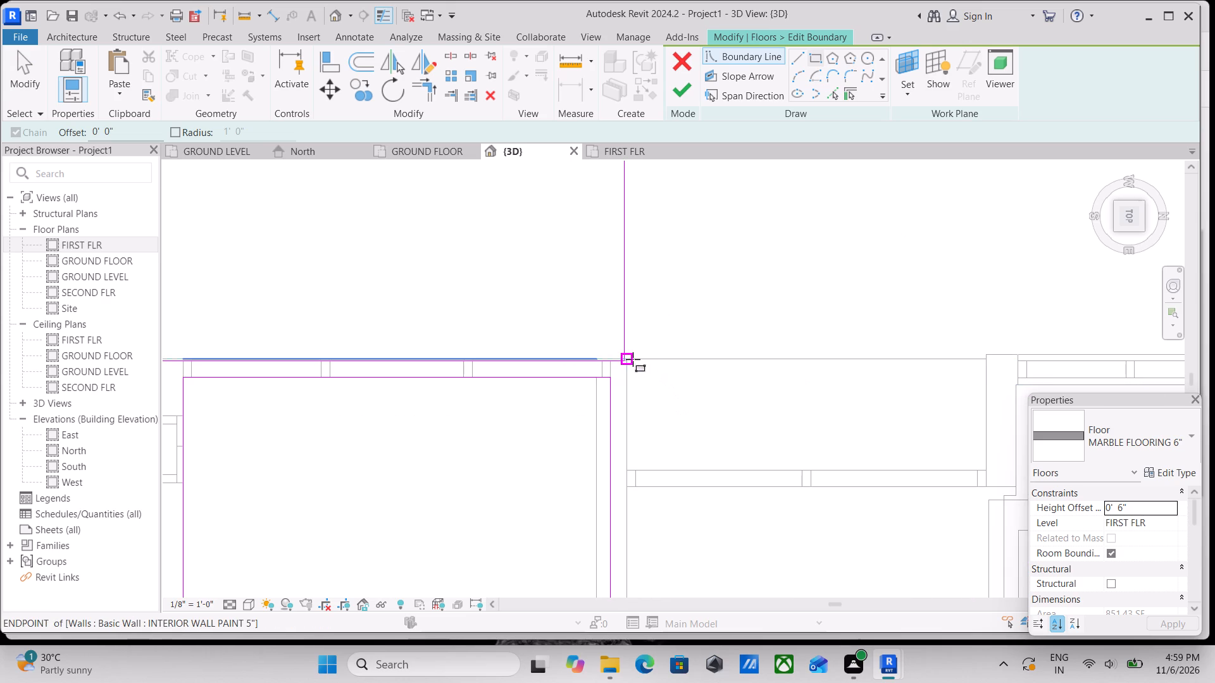
left_click_drag(633, 359, 646, 384)
middle_click_drag(713, 483, 701, 244)
scroll(731, 366, "down", 1)
middle_click_drag(832, 467, 761, 286)
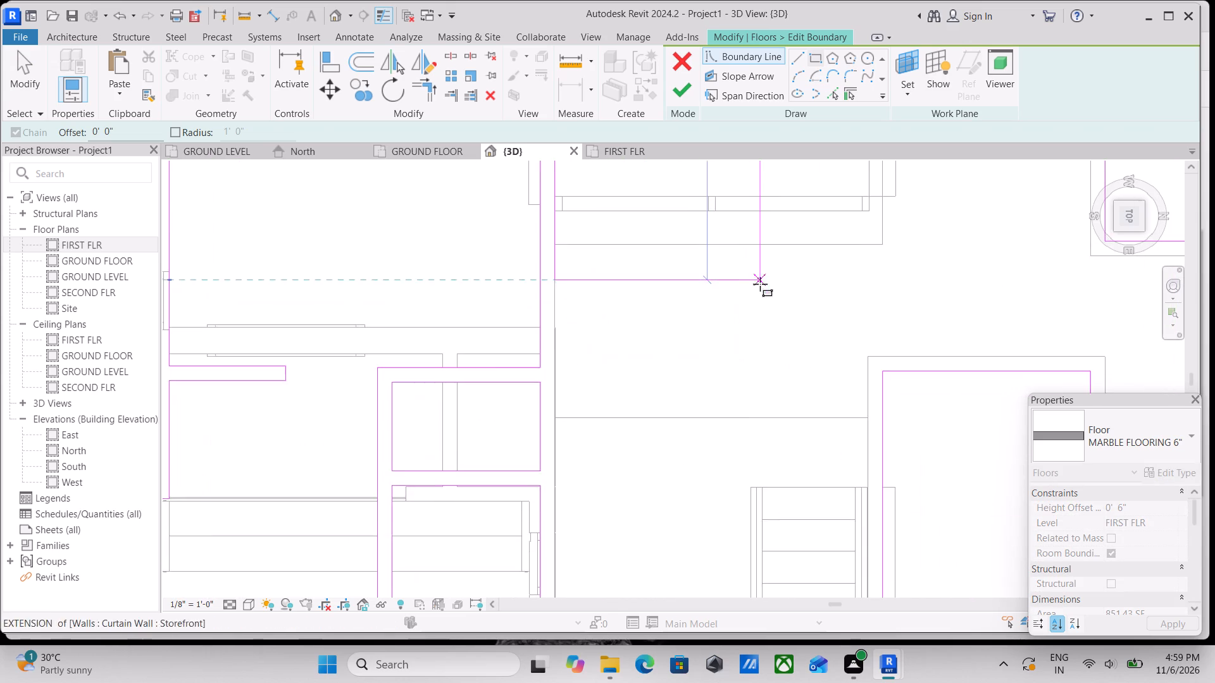
scroll(773, 290, "down", 3)
scroll(814, 338, "down", 1)
middle_click_drag(814, 338, 821, 396)
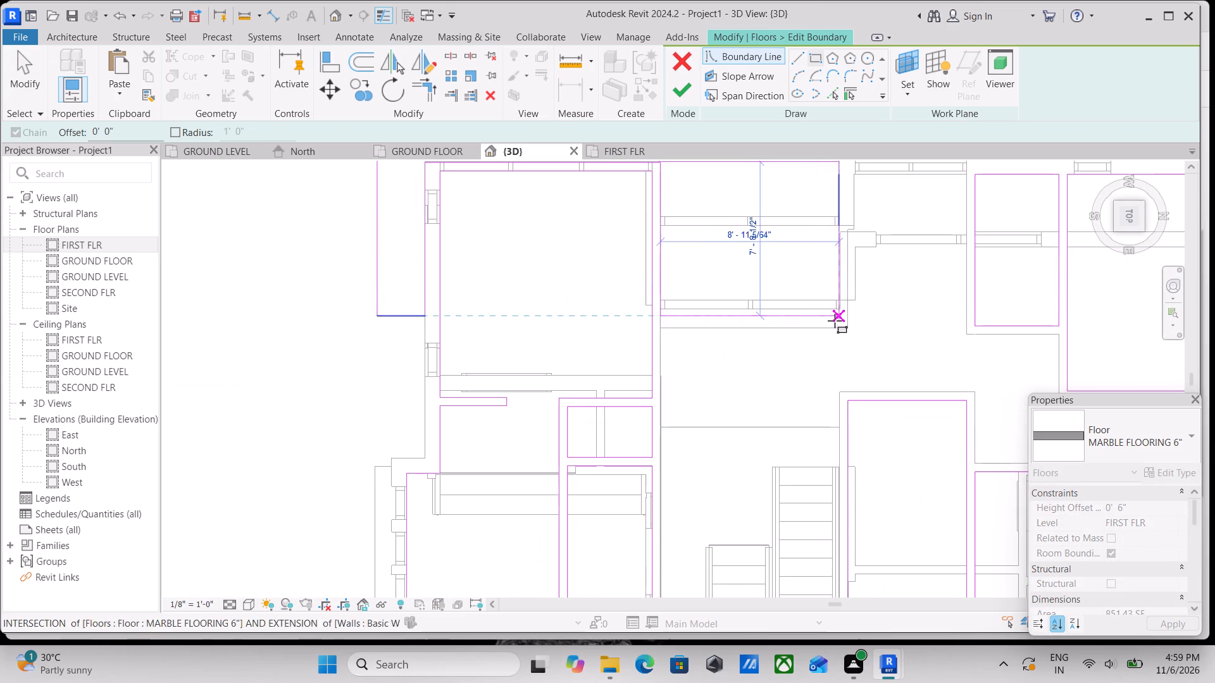
middle_click_drag(835, 321, 842, 375)
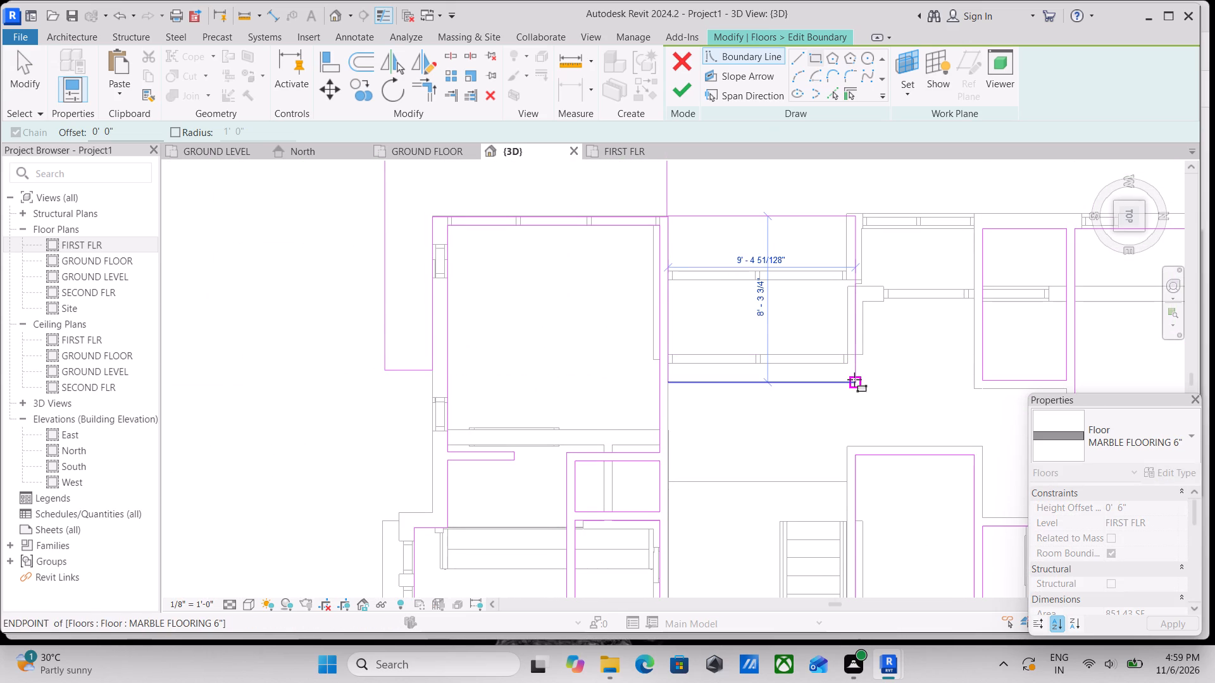
left_click(854, 379)
Finish the marble floor's boundary edit without attaching the walls to the floor's bottom, and clear the selection.
left_click(685, 90)
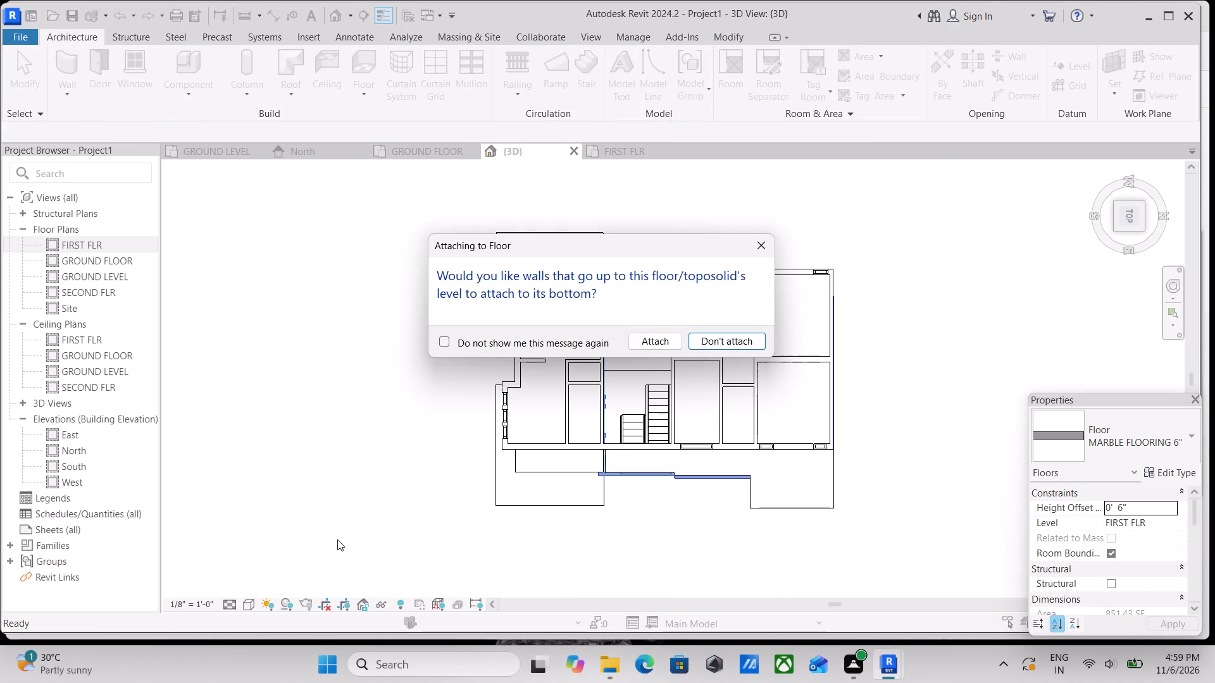
left_click(726, 338)
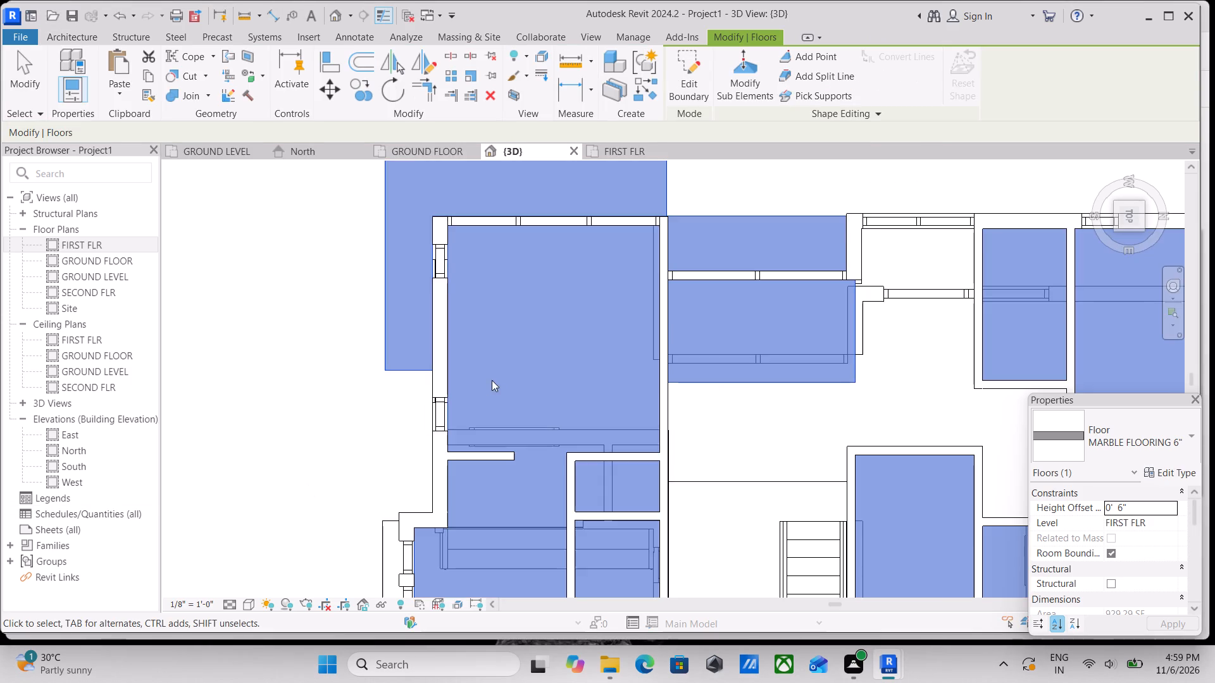
scroll(492, 380, "down", 8)
scroll(630, 424, "down", 1)
middle_click_drag(641, 434, 947, 297, "shift")
middle_click_drag(746, 500, 718, 403, "shift")
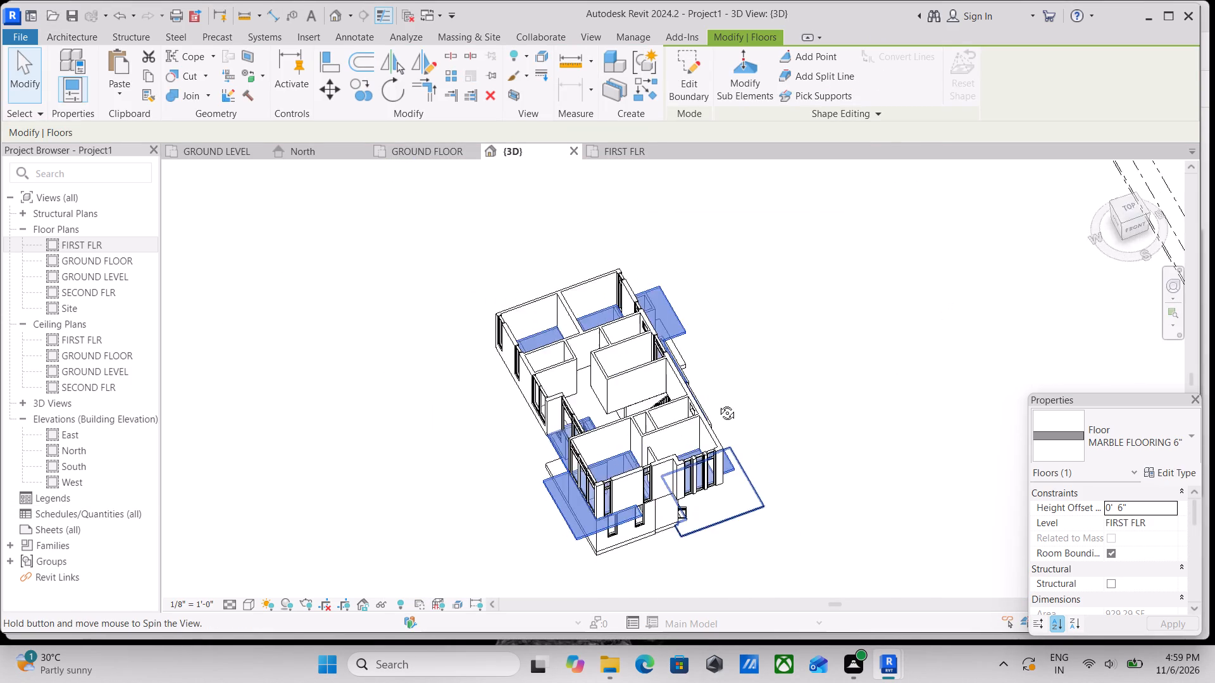
middle_click_drag(718, 403, 744, 316, "shift")
scroll(639, 550, "up", 7)
key("Escape")
Examine the extended marble slab and the raised windows around the house's southwest corner in 3D.
scroll(612, 401, "up", 3)
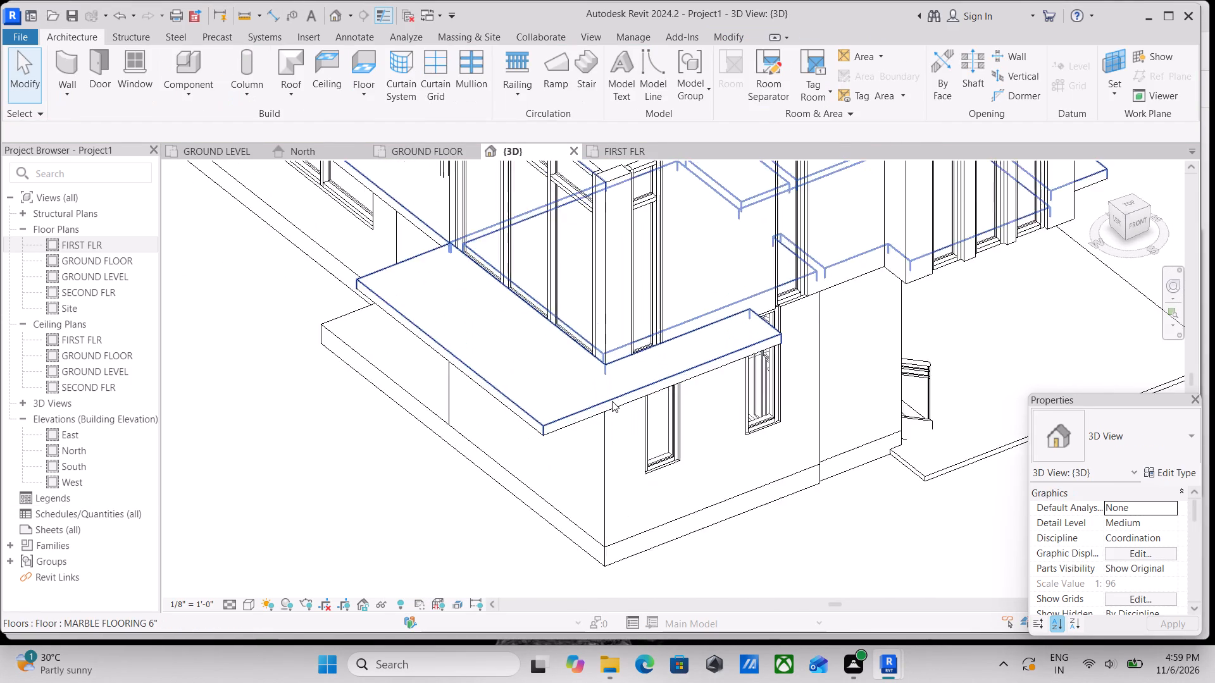
scroll(613, 400, "down", 2)
middle_click_drag(613, 400, 738, 500)
middle_click_drag(730, 477, 773, 524)
middle_click_drag(695, 434, 756, 501)
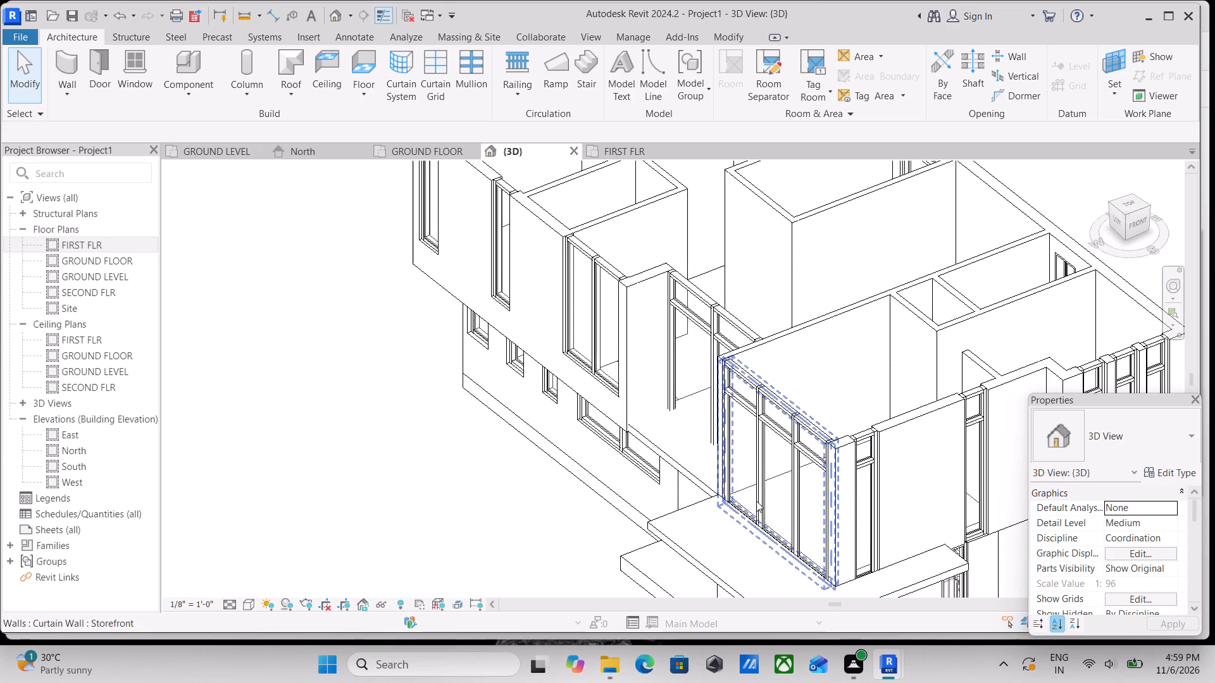
scroll(632, 436, "up", 3)
scroll(680, 403, "down", 4)
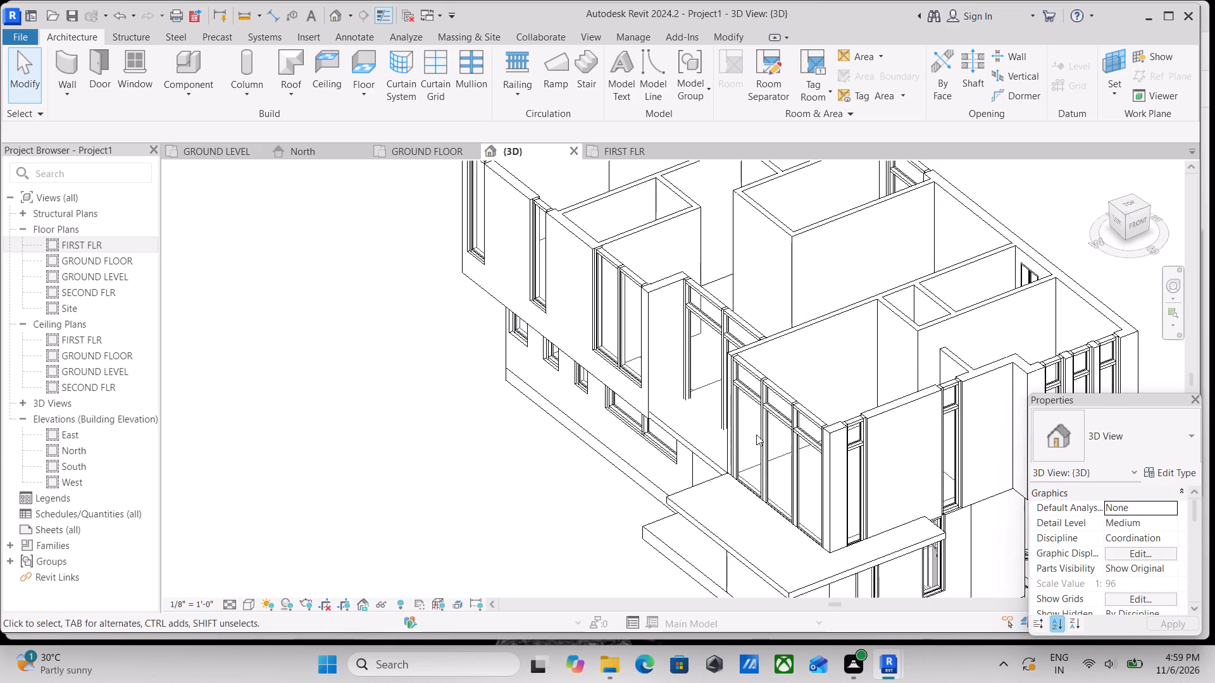
middle_click_drag(756, 434, 778, 424)
middle_click_drag(838, 522, 846, 462)
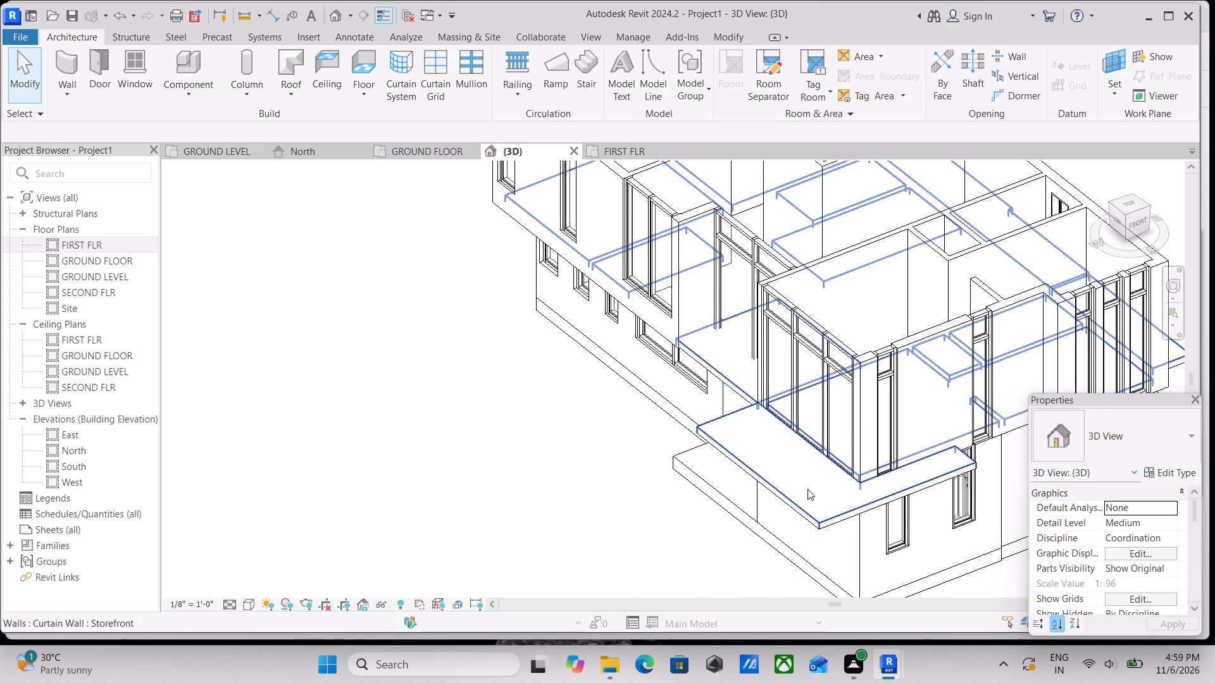
middle_click_drag(906, 443, 780, 495)
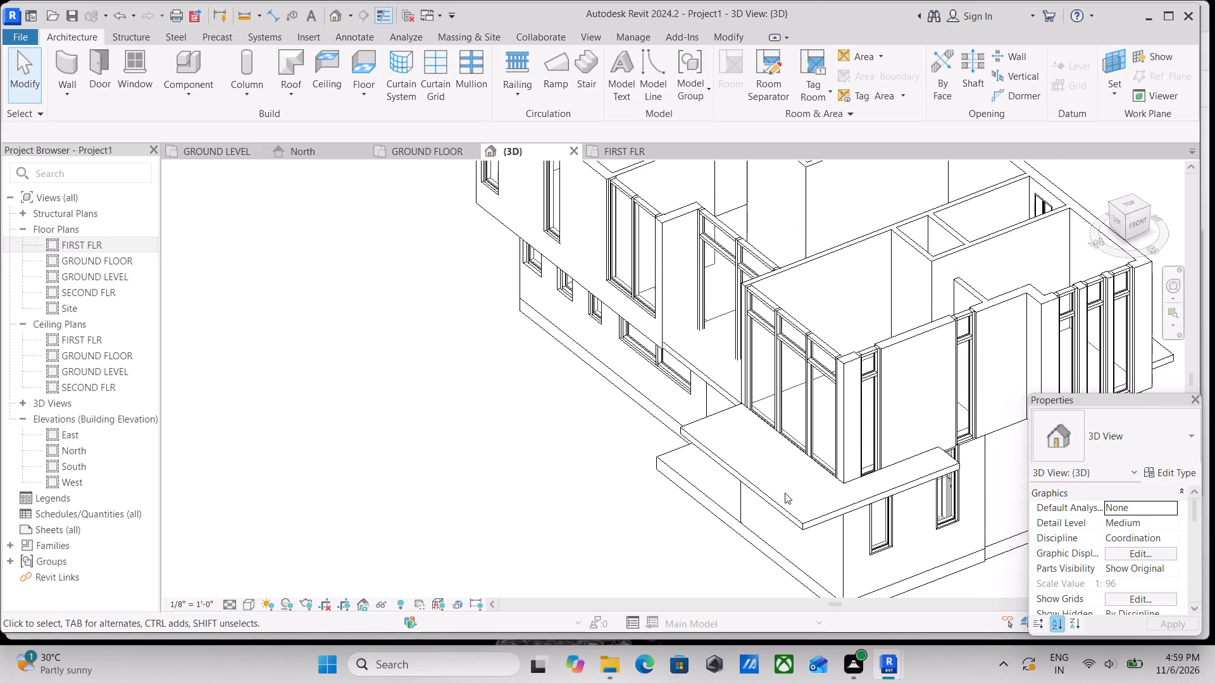
Move the first-floor marble floor slab up 6" in the Left view, from its bottom corner to its top corner, and clear the selection.
middle_click_drag(788, 491, 1013, 446, "shift")
middle_click_drag(990, 434, 1021, 405, "shift")
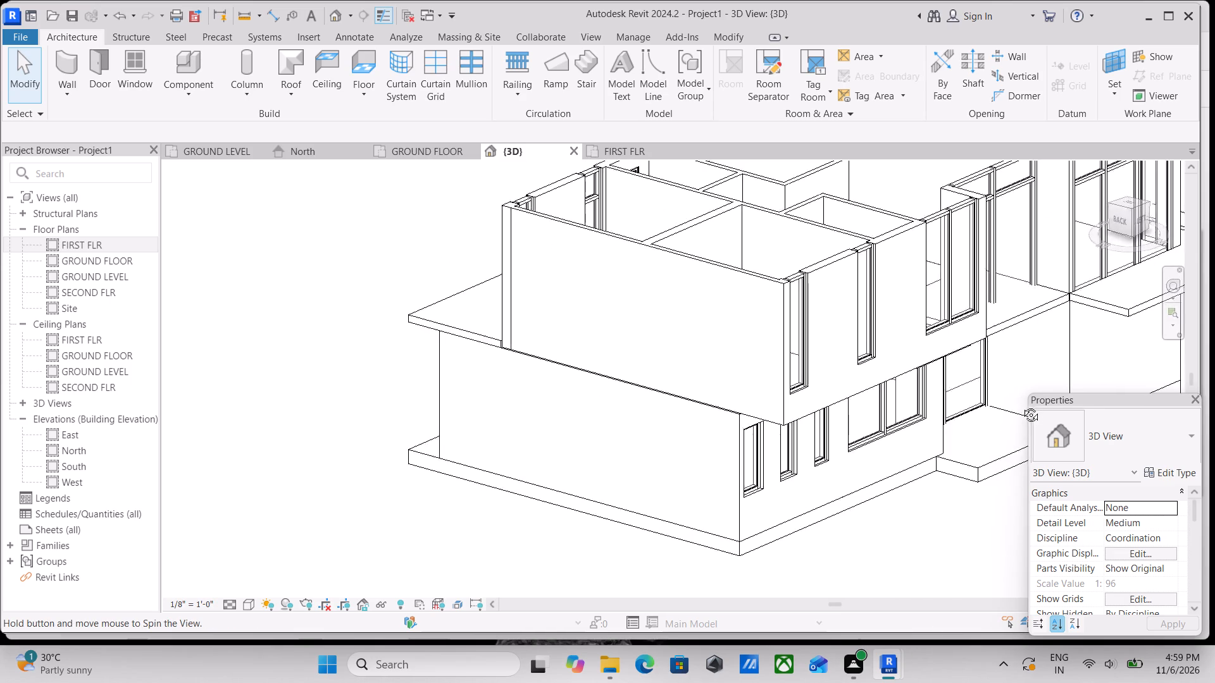
middle_click_drag(1021, 405, 888, 393, "shift")
scroll(888, 393, "up", 1)
scroll(871, 338, "up", 3)
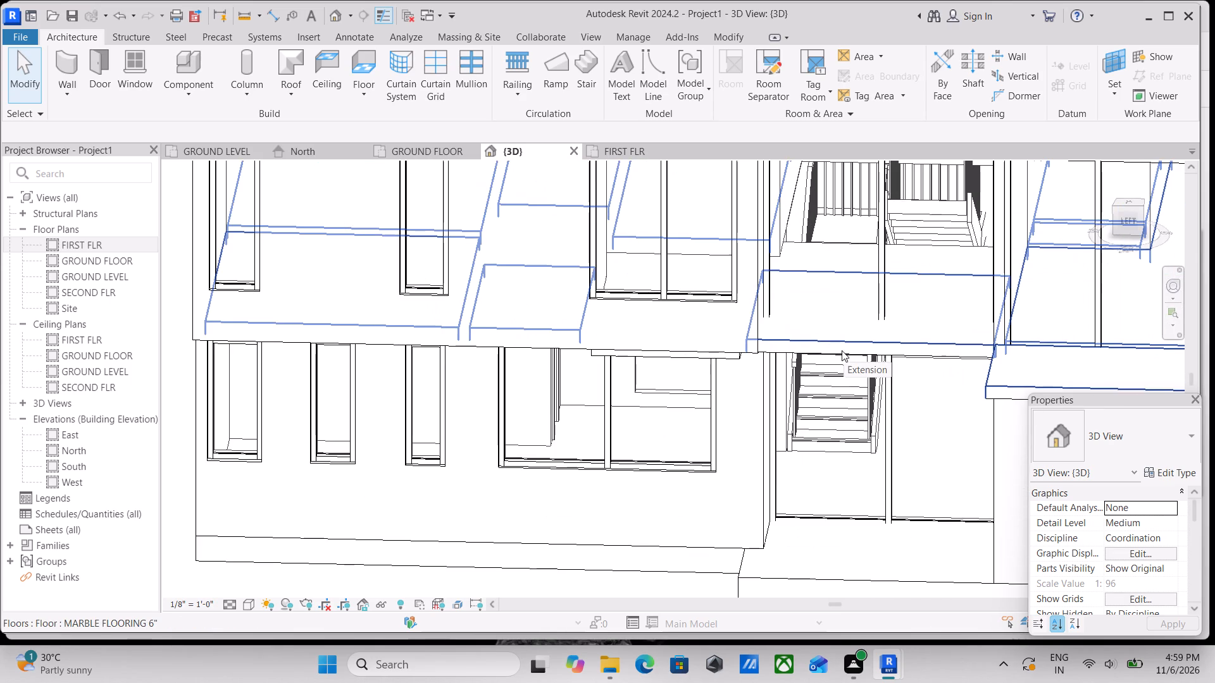
left_click(659, 352)
scroll(782, 424, "down", 2)
middle_click_drag(782, 424, 797, 484)
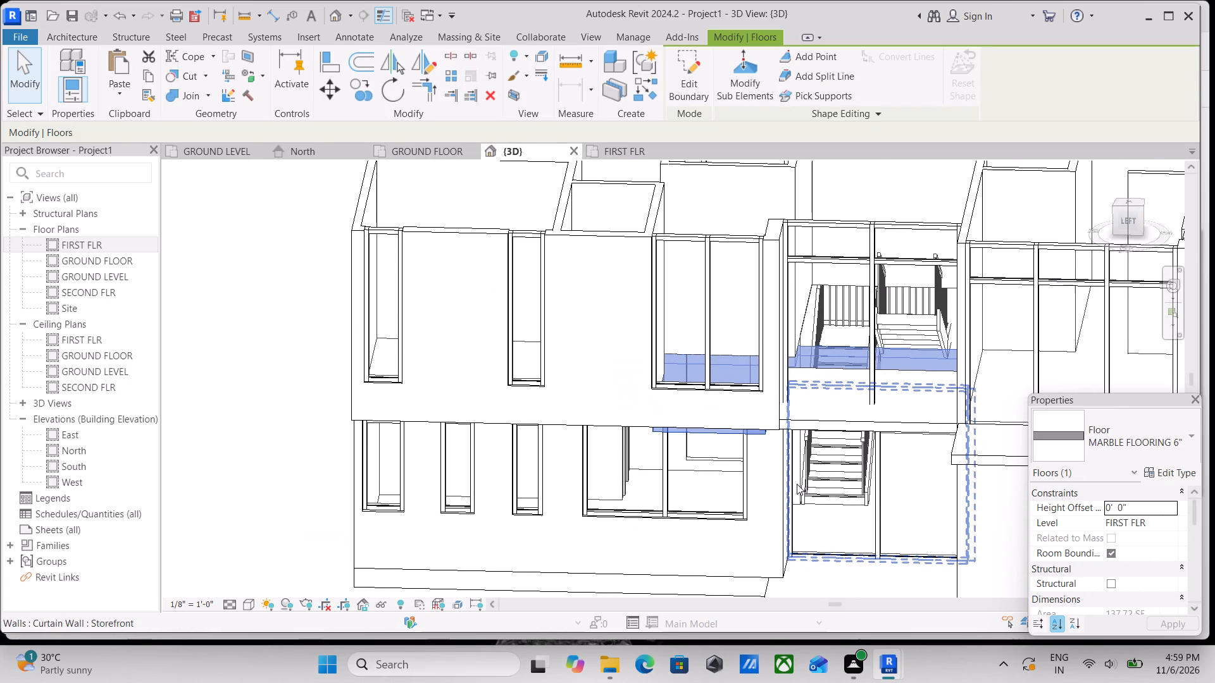
left_click(1135, 510)
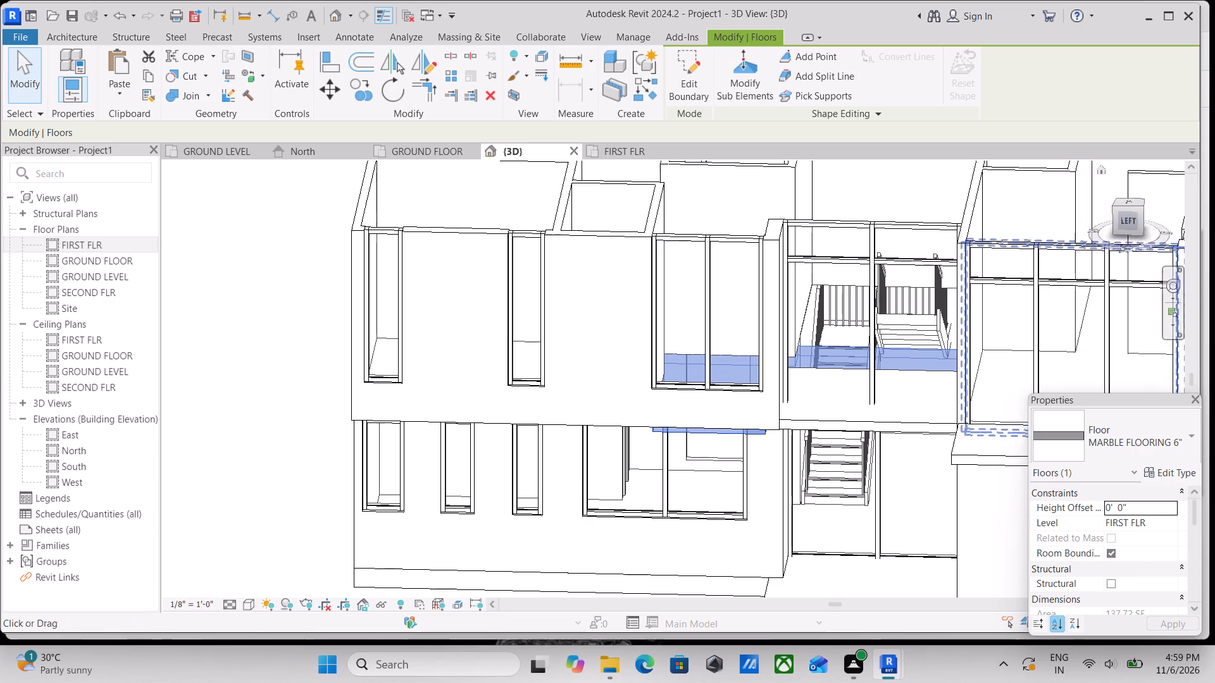
left_click(1121, 223)
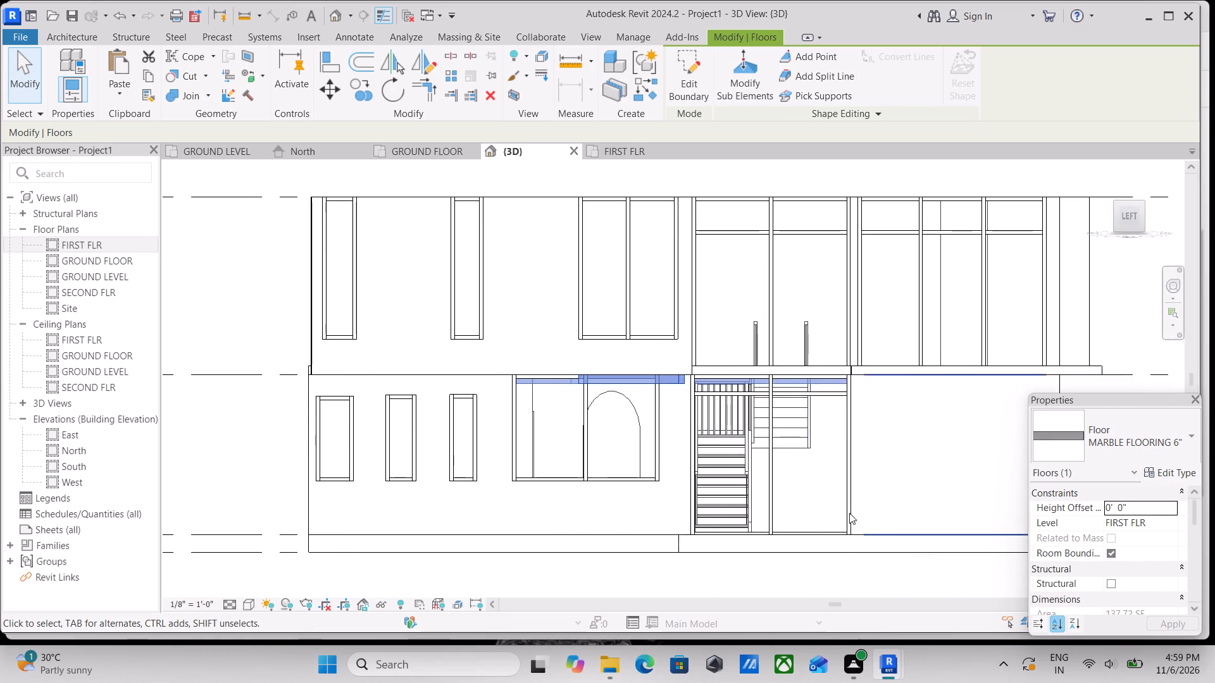
scroll(558, 525, "up", 1)
middle_click_drag(718, 520, 700, 585)
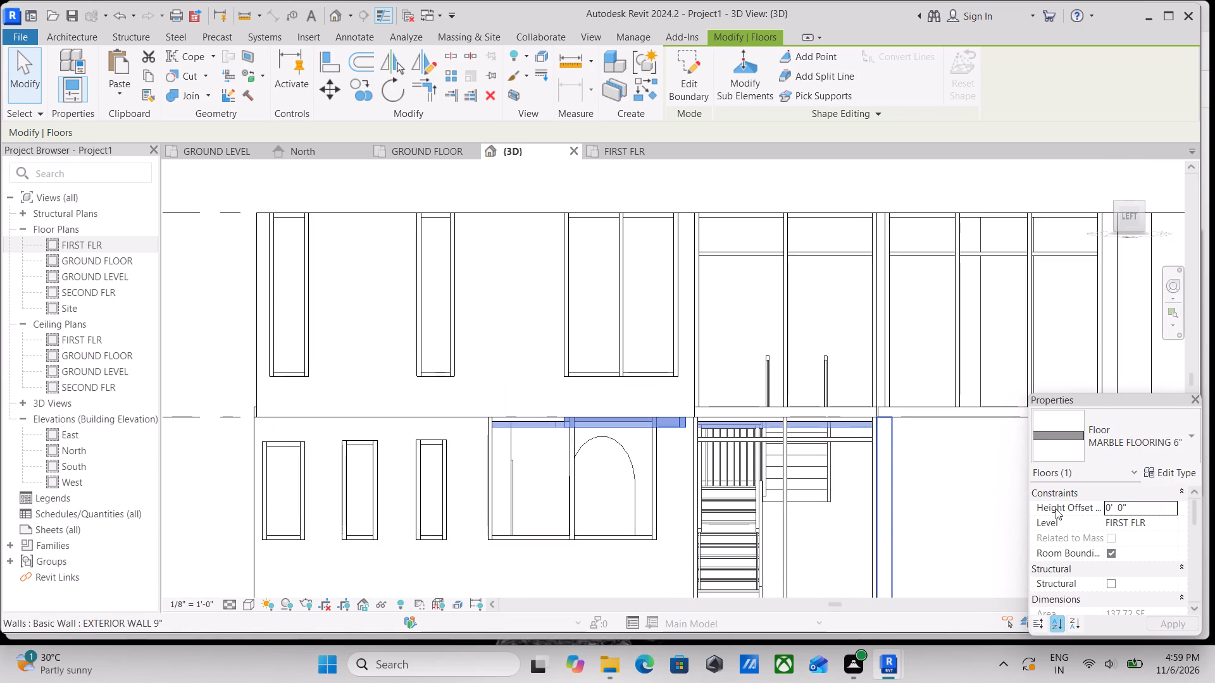
scroll(697, 469, "up", 2)
middle_click_drag(694, 469, 696, 549)
scroll(682, 472, "up", 5)
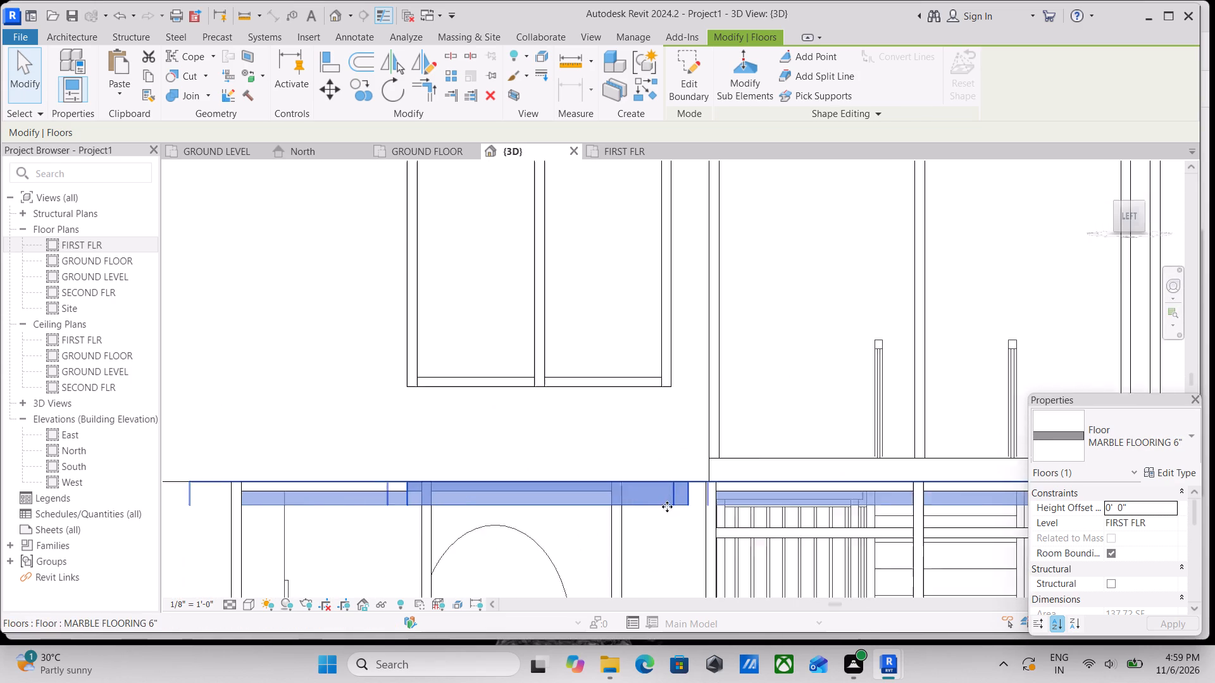
scroll(667, 507, "up", 1)
middle_click_drag(721, 476, 736, 510)
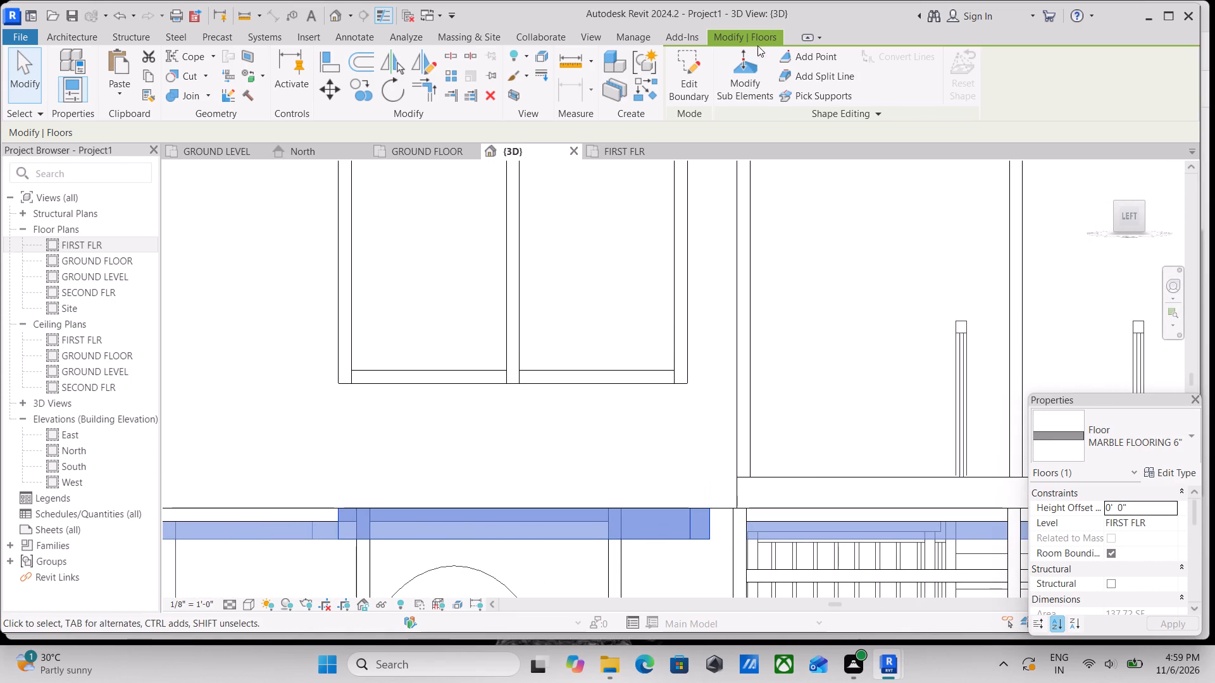
left_click(335, 94)
scroll(727, 517, "up", 1)
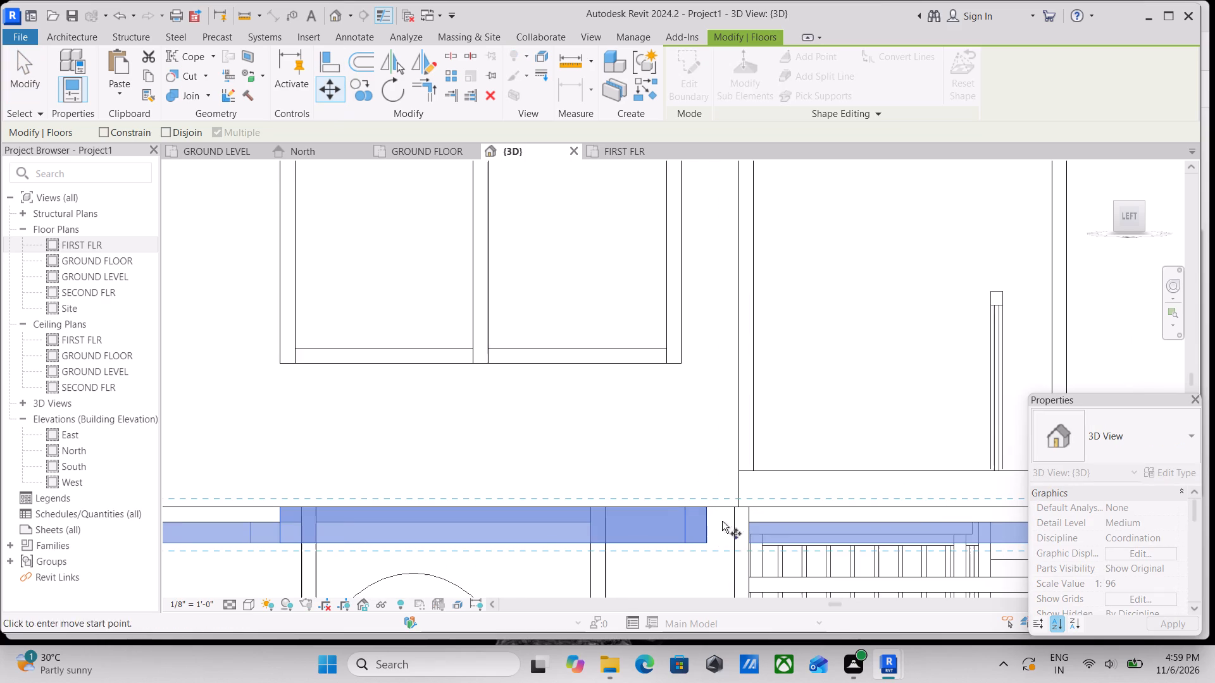
left_click(704, 545)
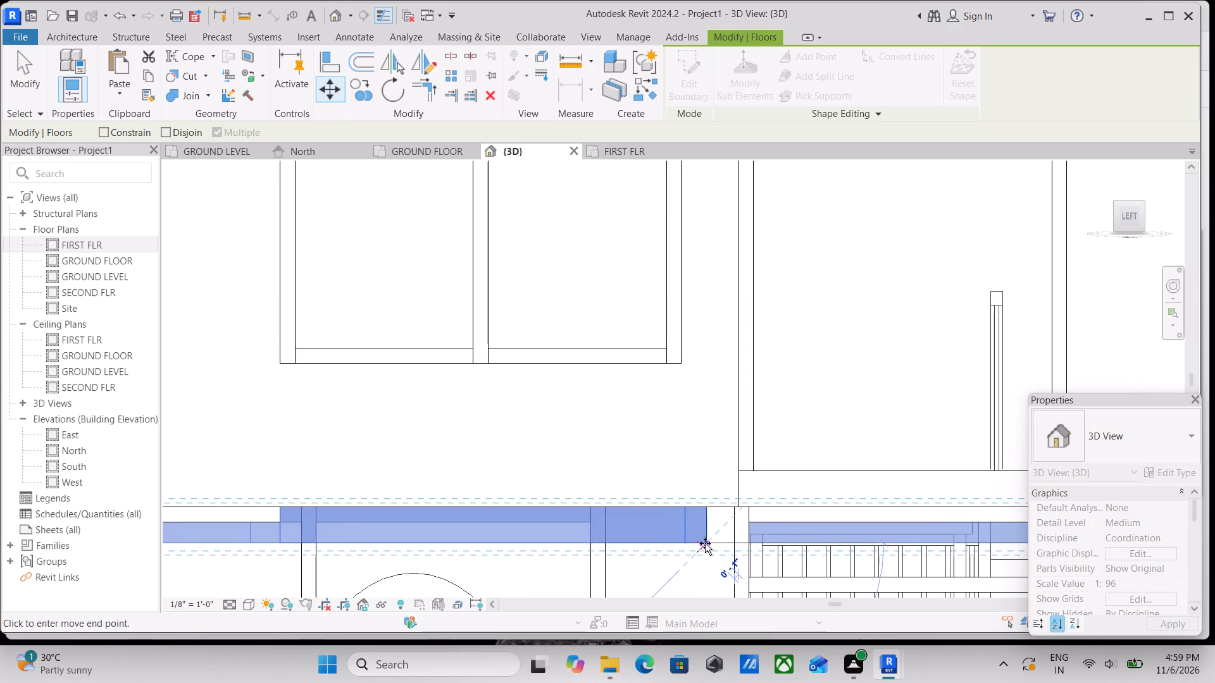
left_click(706, 507)
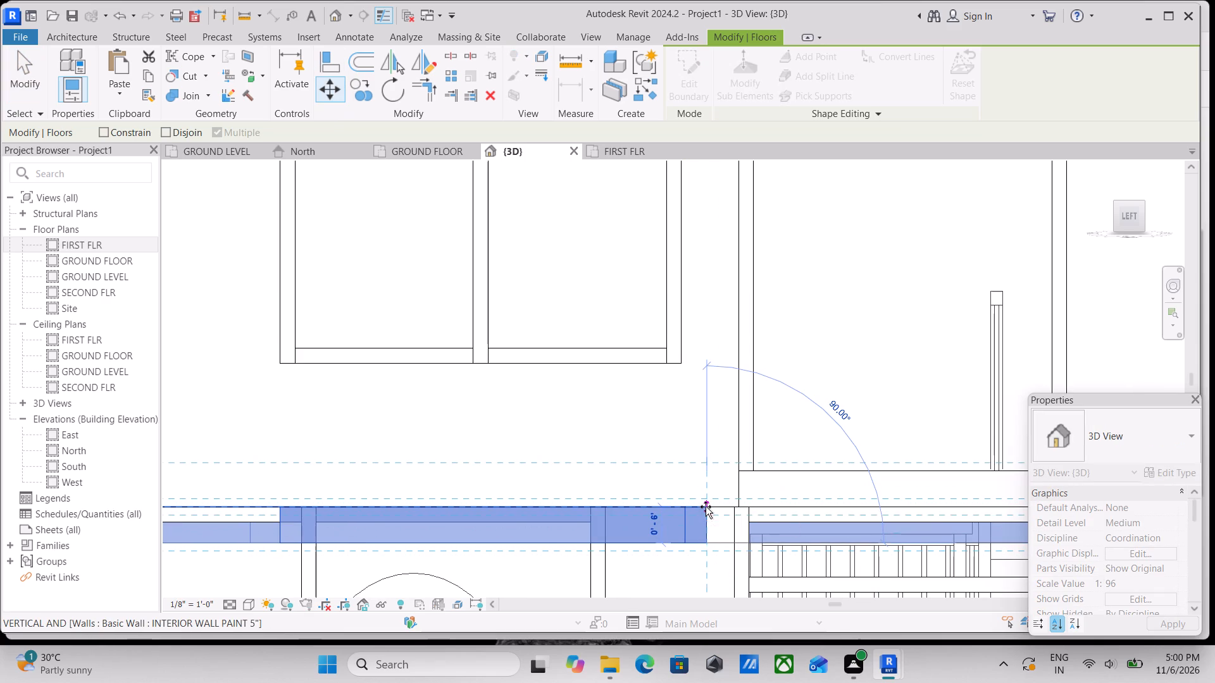
scroll(706, 507, "down", 11)
middle_click(721, 483)
scroll(725, 481, "down", 4)
key("Escape")
scroll(738, 469, "down", 2)
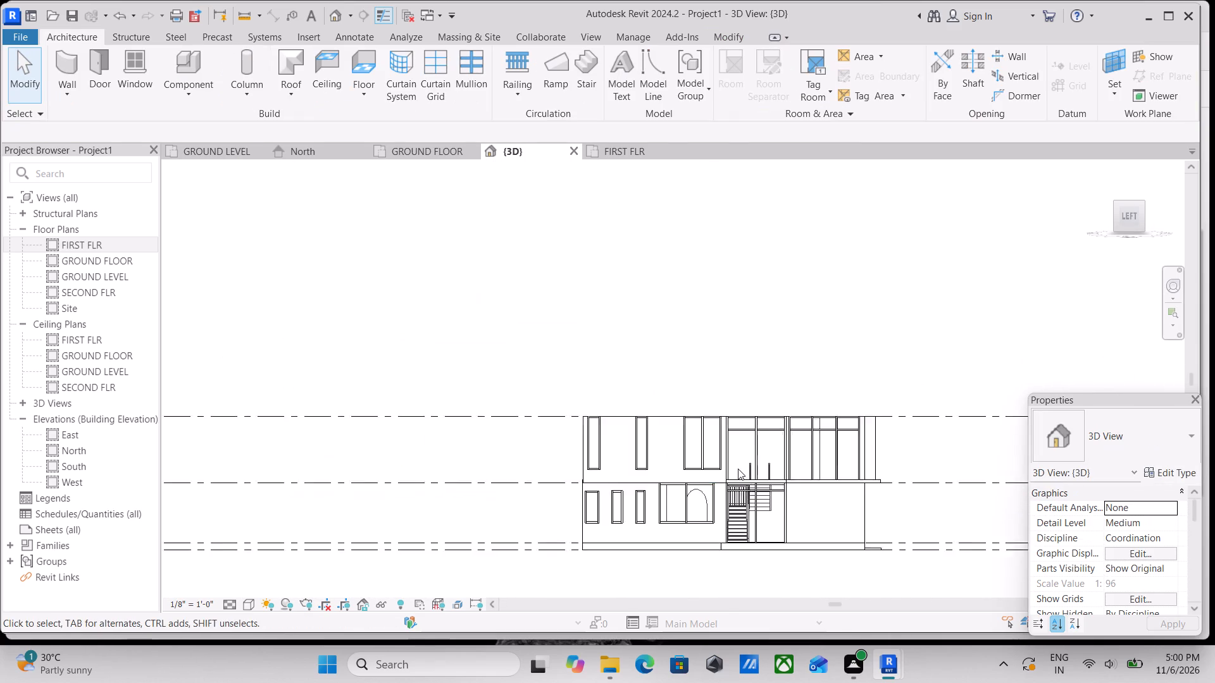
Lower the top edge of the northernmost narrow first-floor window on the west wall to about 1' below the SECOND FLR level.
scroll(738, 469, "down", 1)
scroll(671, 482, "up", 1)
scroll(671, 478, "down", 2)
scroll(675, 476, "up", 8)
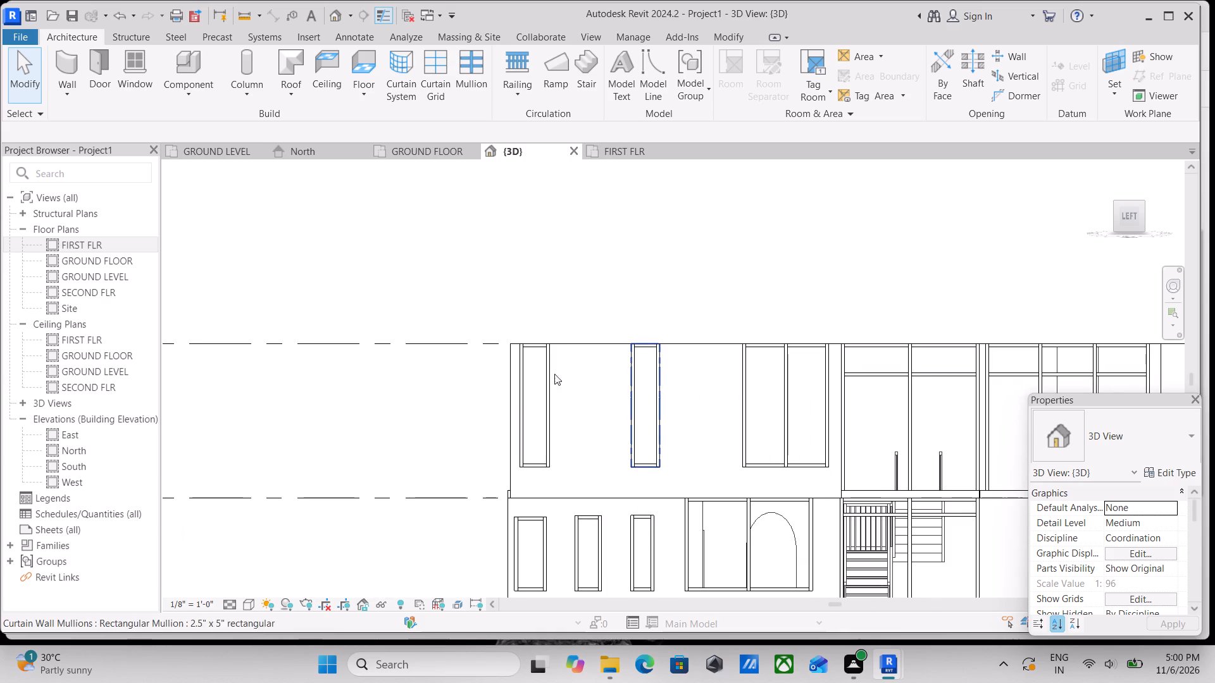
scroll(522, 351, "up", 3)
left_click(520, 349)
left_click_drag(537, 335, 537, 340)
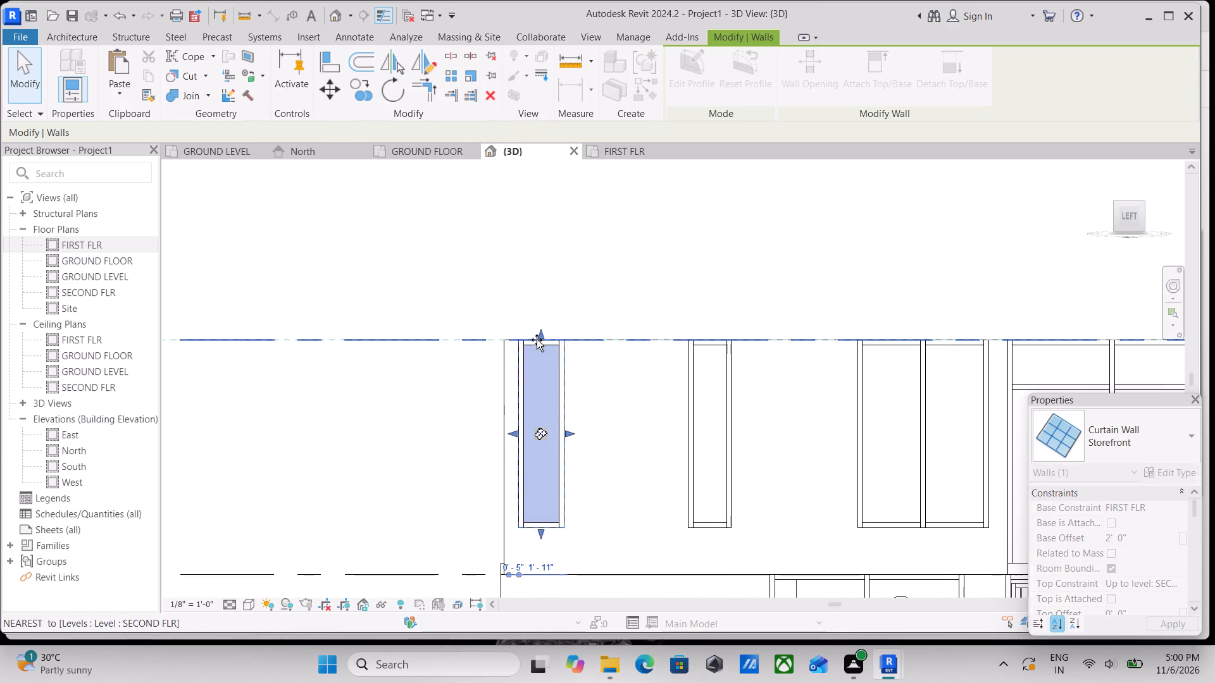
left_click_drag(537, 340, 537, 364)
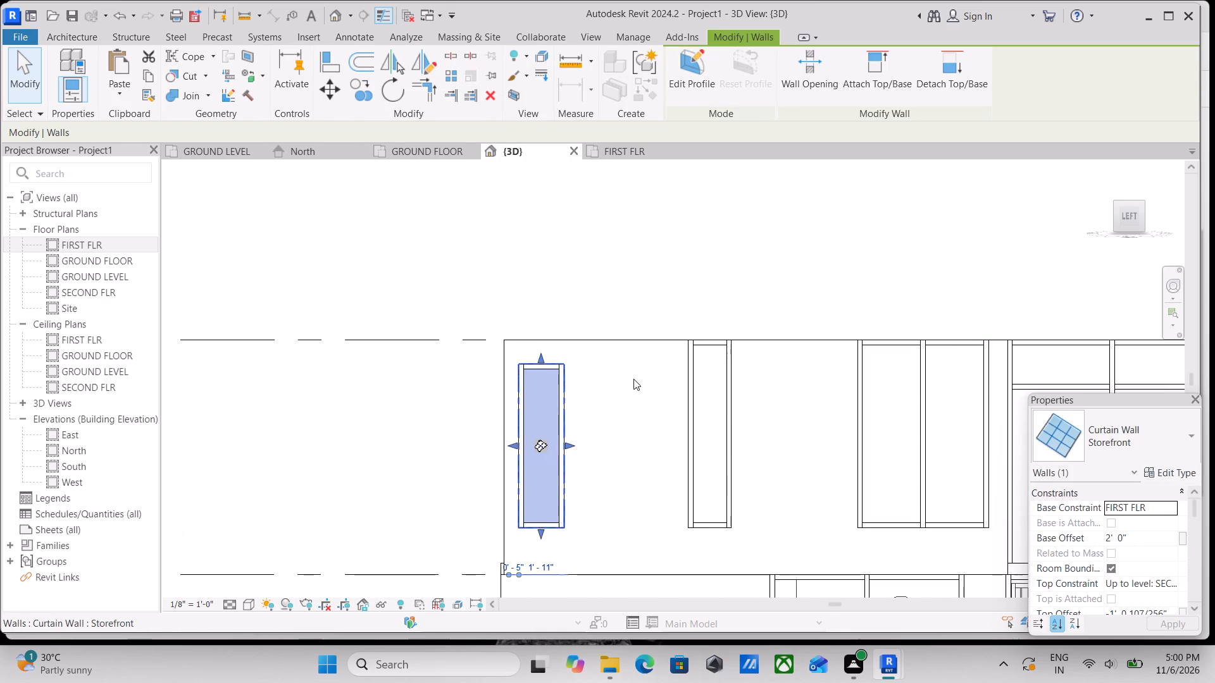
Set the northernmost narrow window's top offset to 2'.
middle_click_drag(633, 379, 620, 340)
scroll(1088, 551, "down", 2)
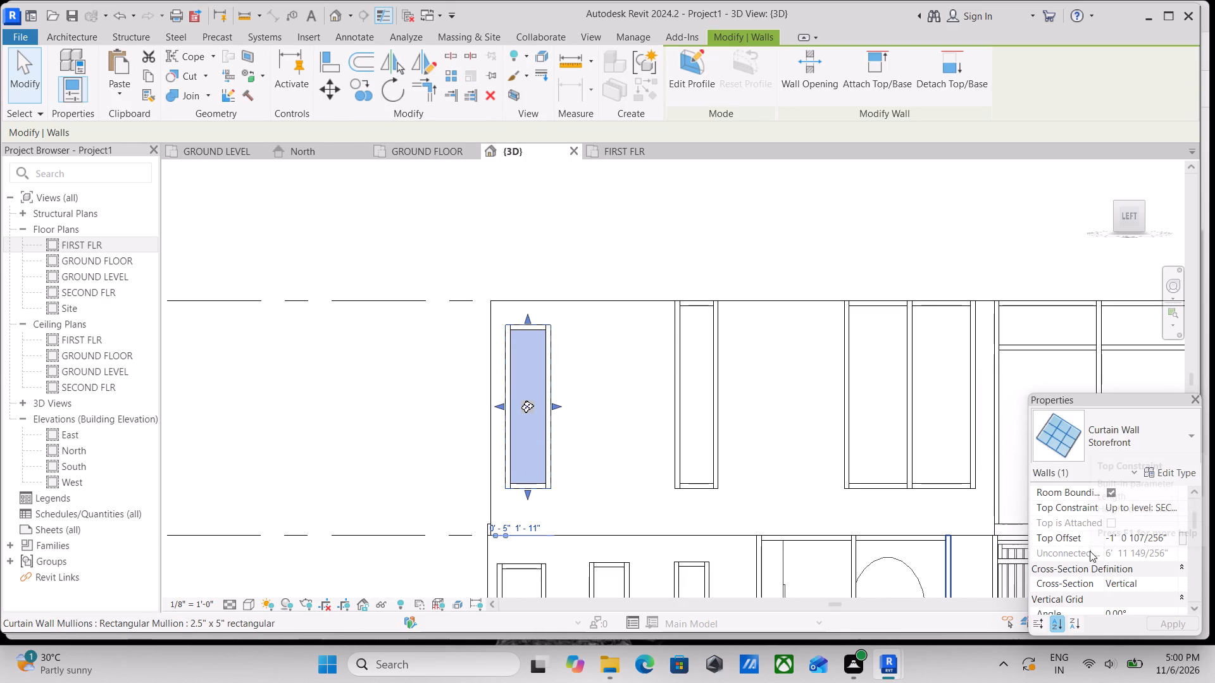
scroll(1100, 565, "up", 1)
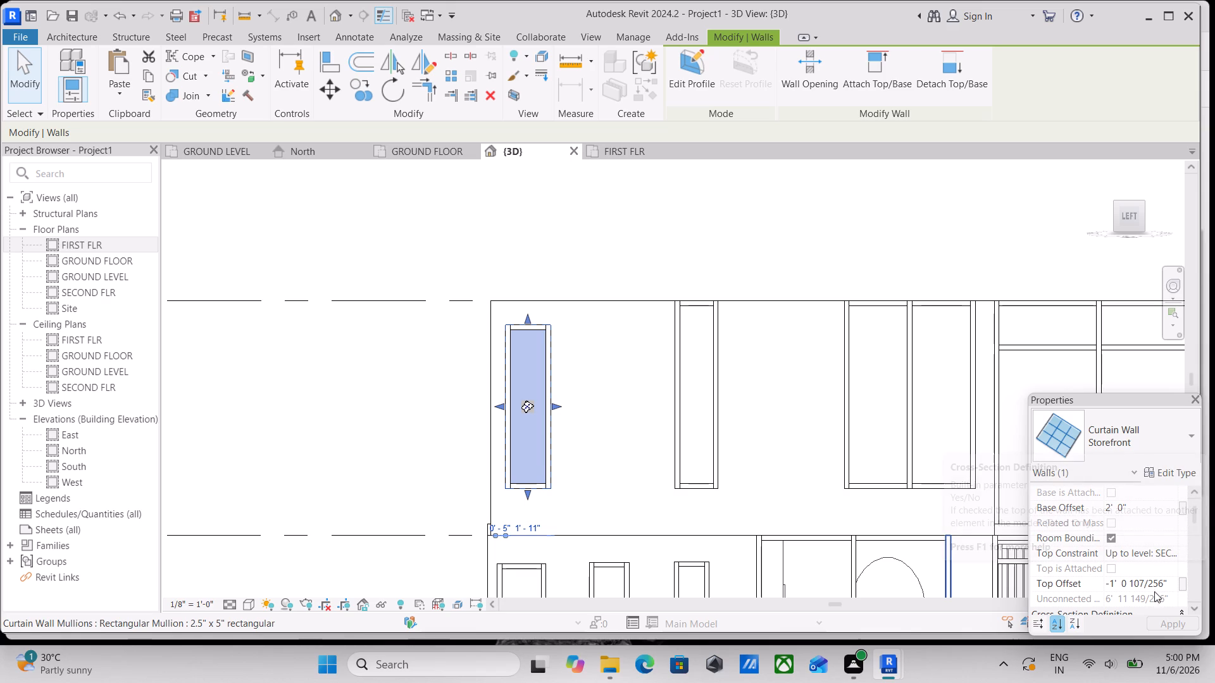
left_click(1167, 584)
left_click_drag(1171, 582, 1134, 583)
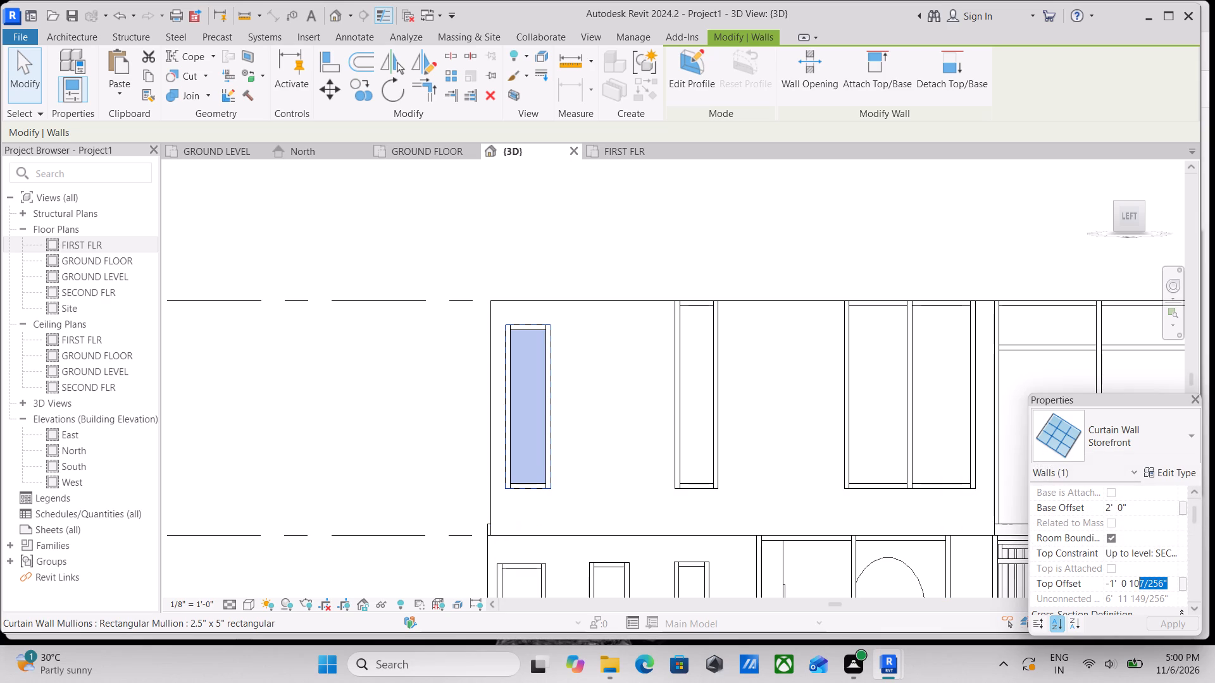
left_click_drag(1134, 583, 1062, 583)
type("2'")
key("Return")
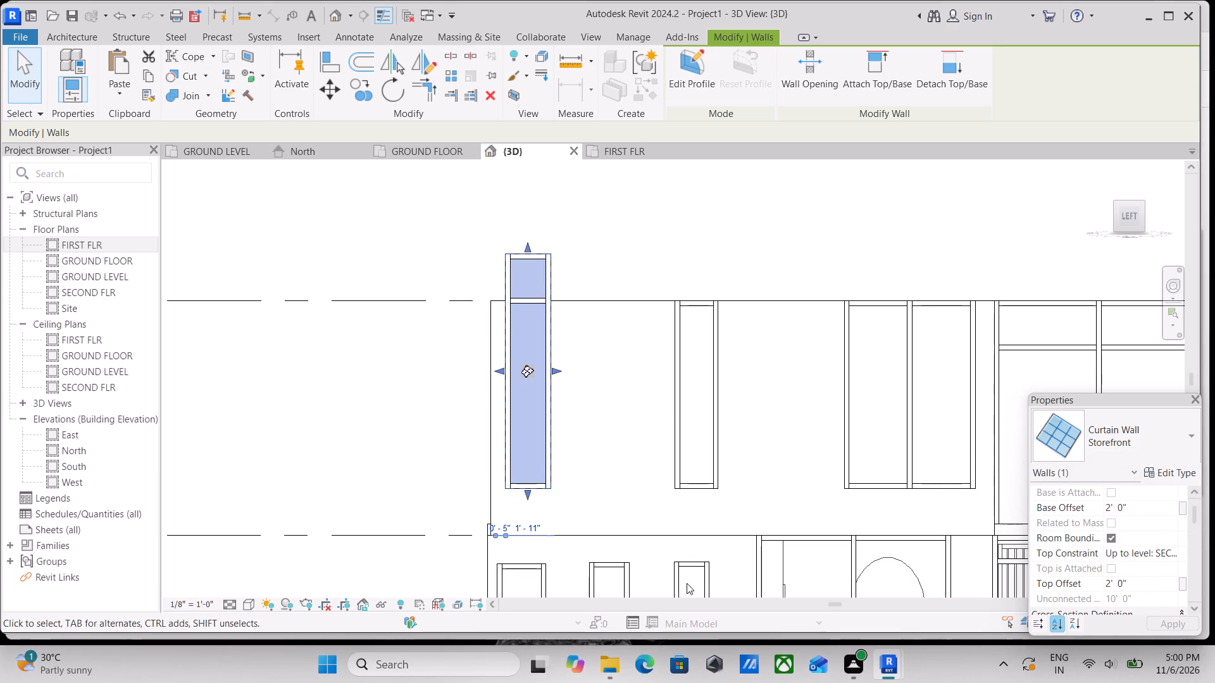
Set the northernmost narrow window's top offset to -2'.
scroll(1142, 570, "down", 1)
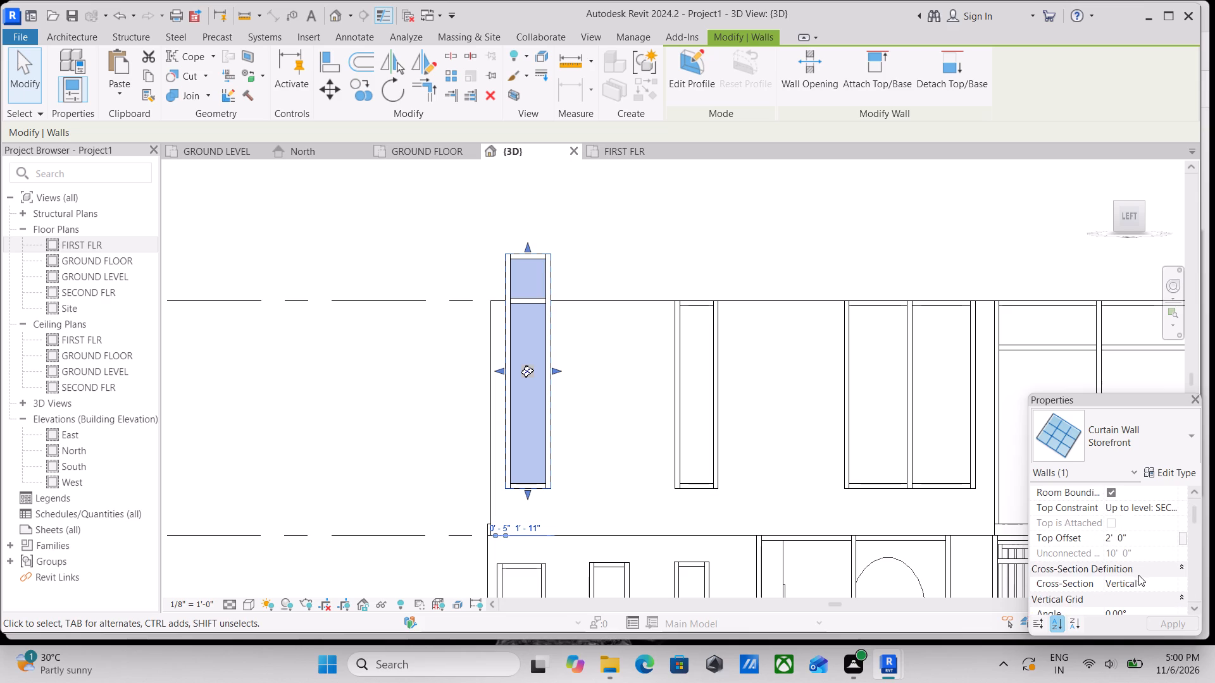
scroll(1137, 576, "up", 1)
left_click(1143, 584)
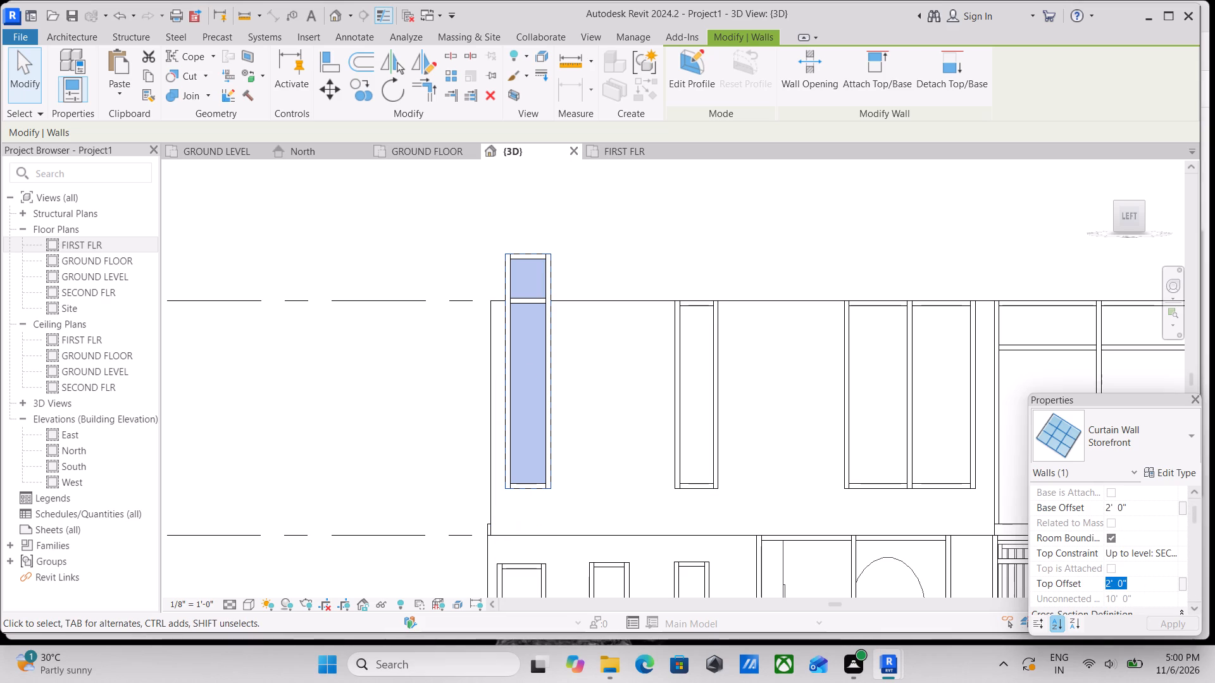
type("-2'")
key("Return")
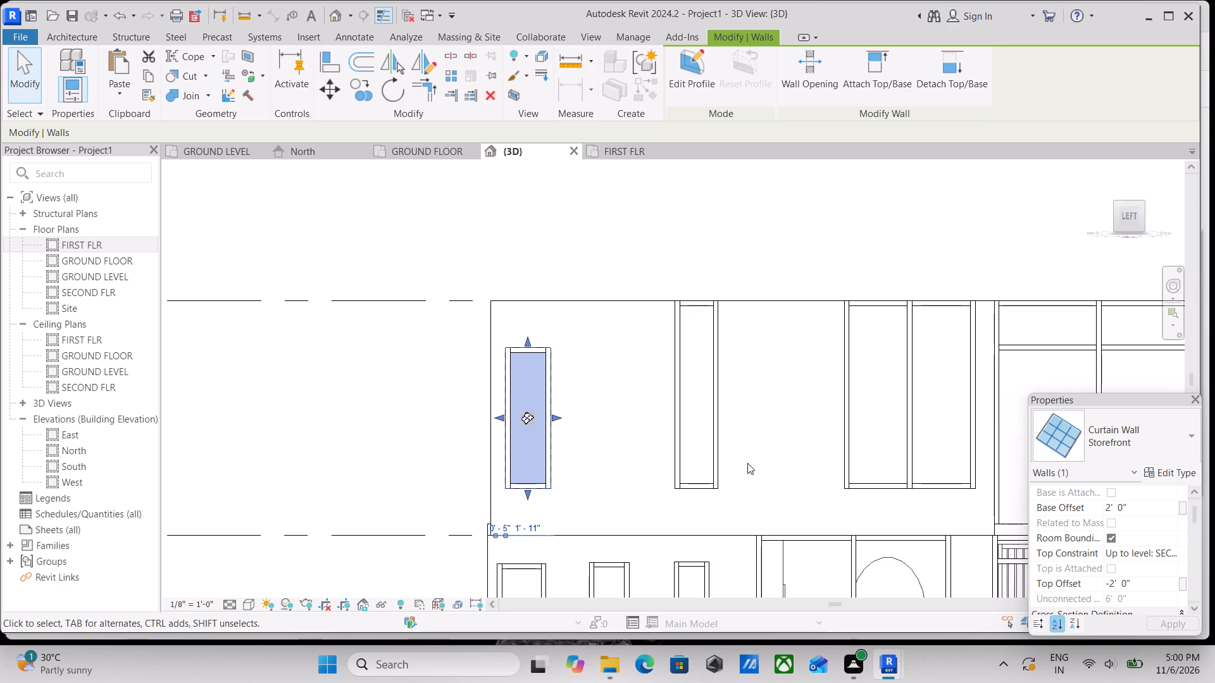
Set the northernmost narrow window's top offset to -1'.
left_click(1147, 581)
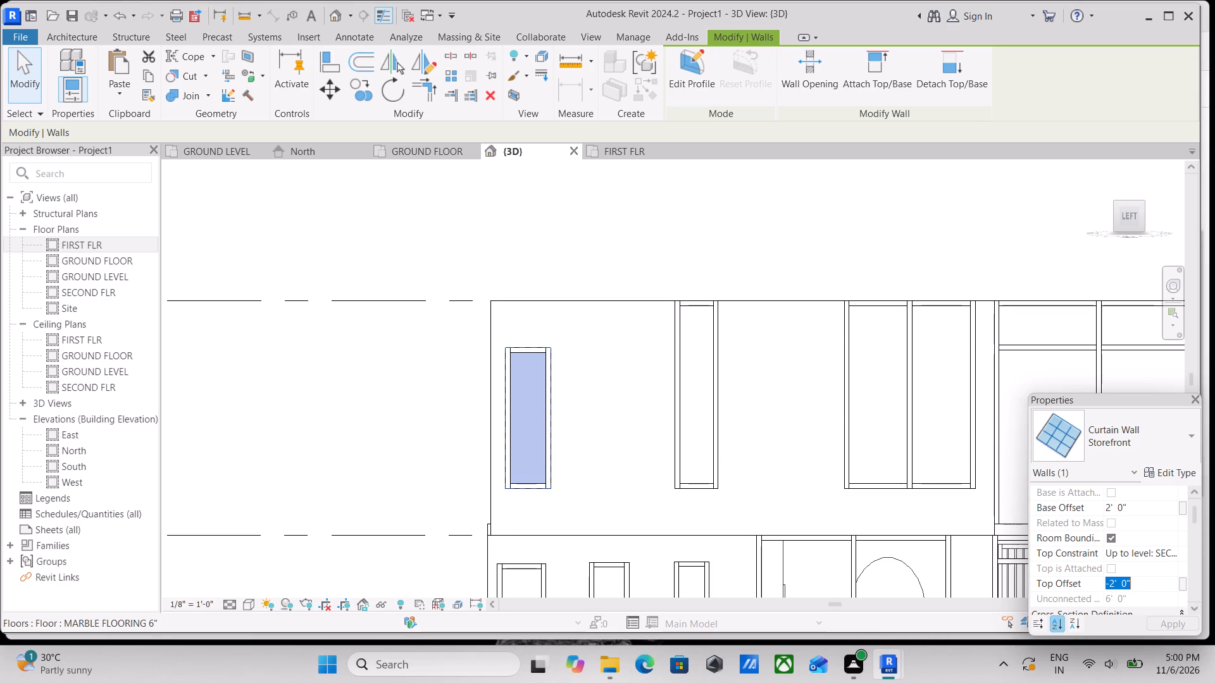
type("-1'")
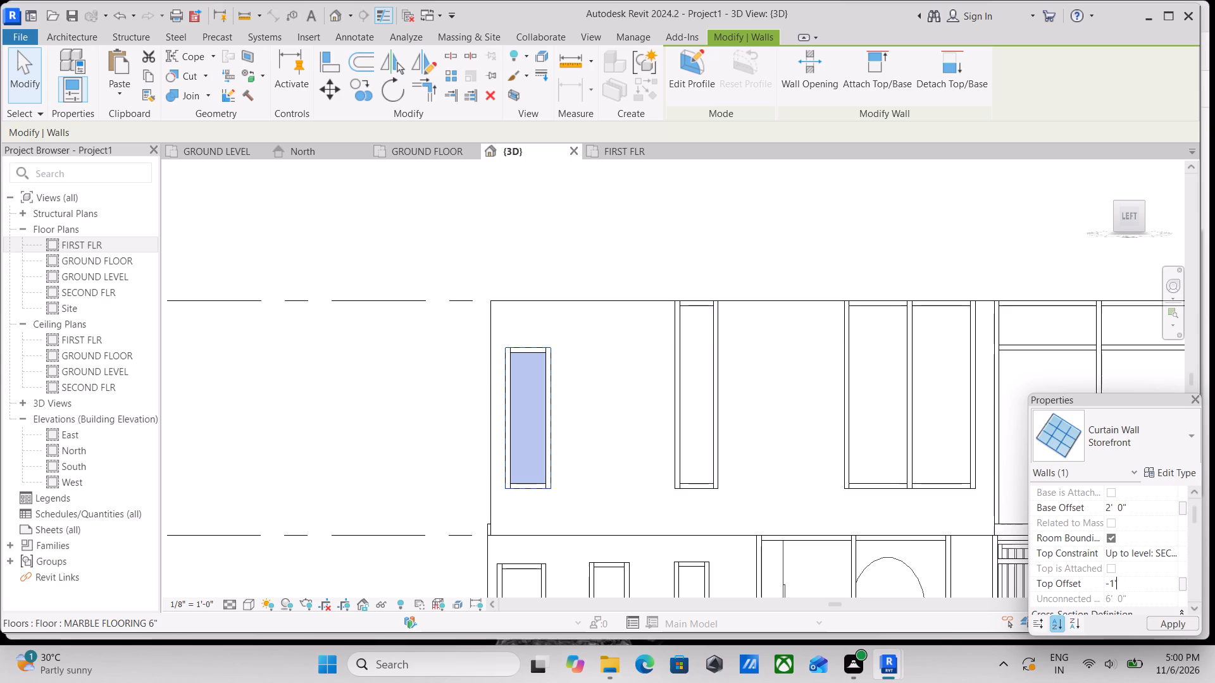
key("Return")
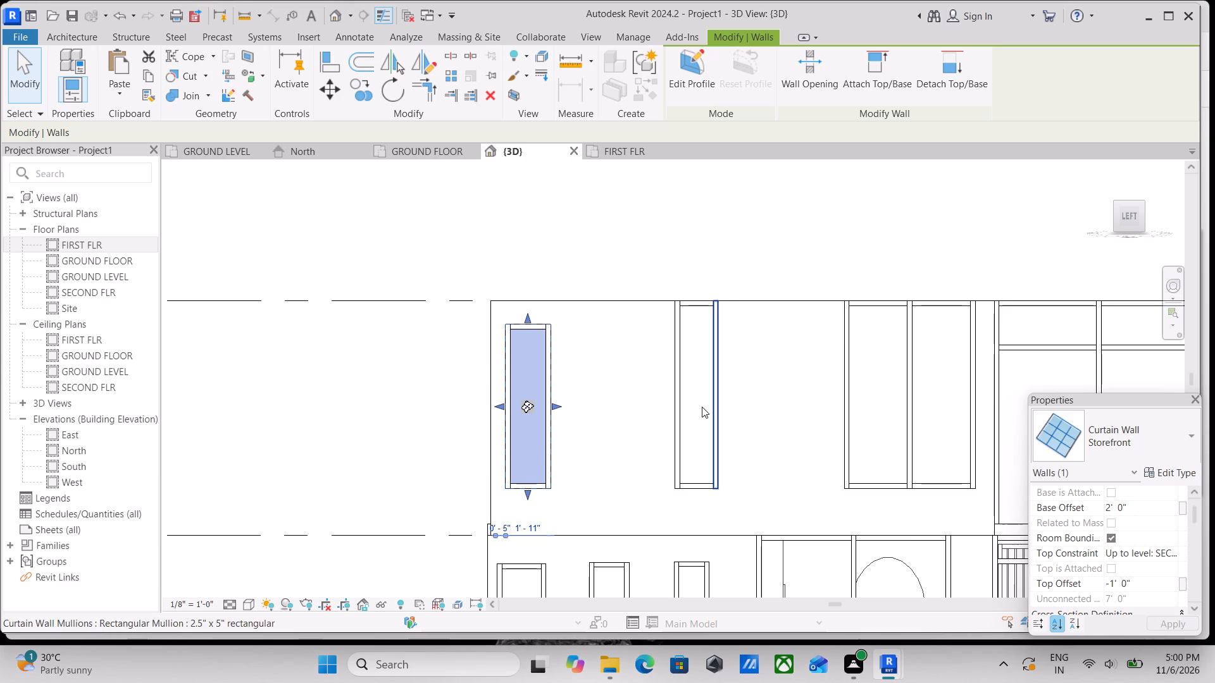
Set the second narrow first-floor window's top offset on the west wall to -1' and clear the selection.
left_click(725, 408)
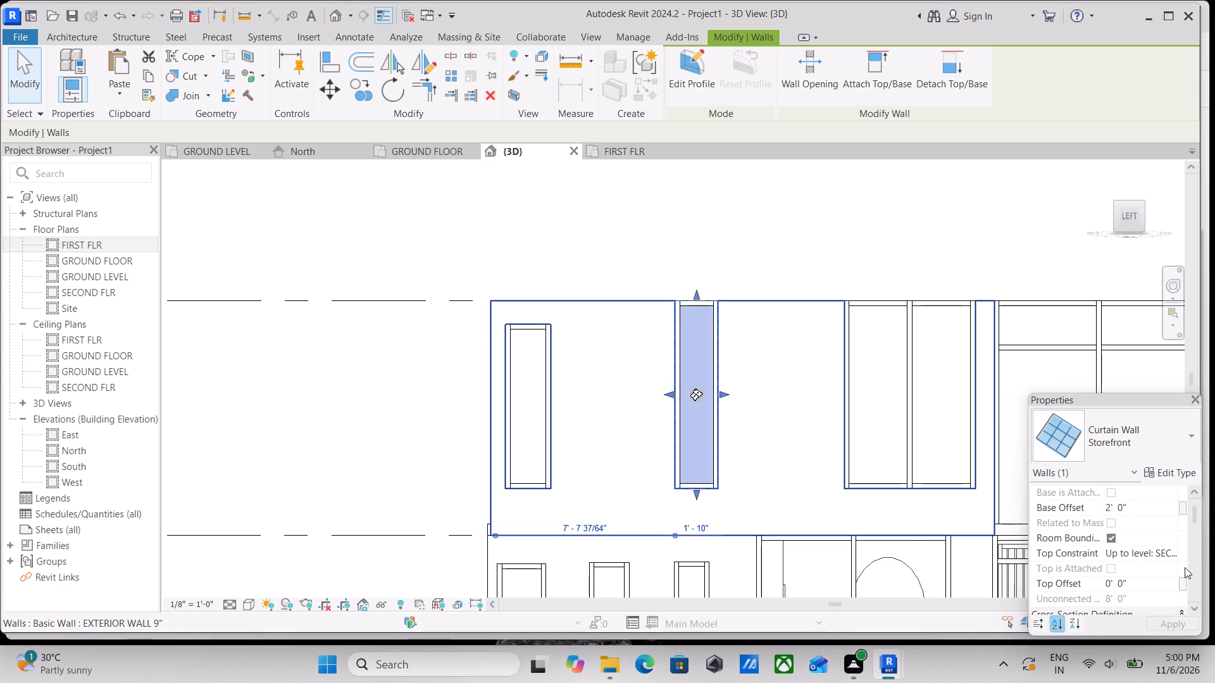
scroll(1180, 572, "down", 1)
left_click(1152, 536)
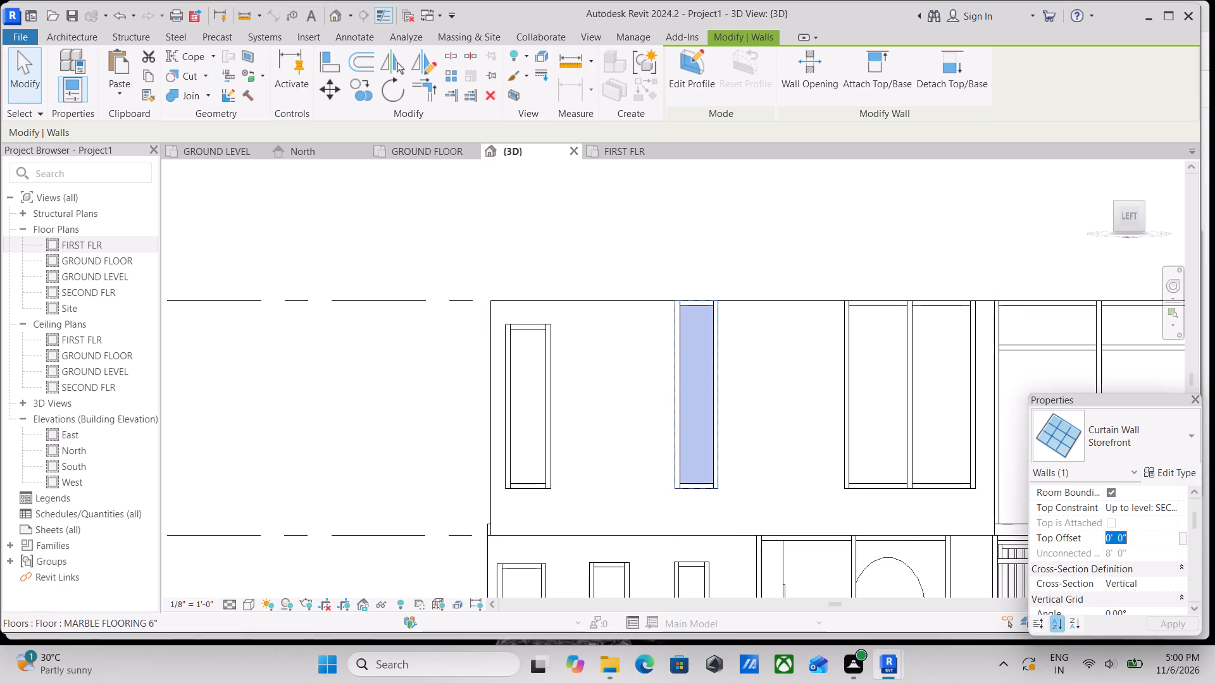
key("minus")
type("1'")
key("Return")
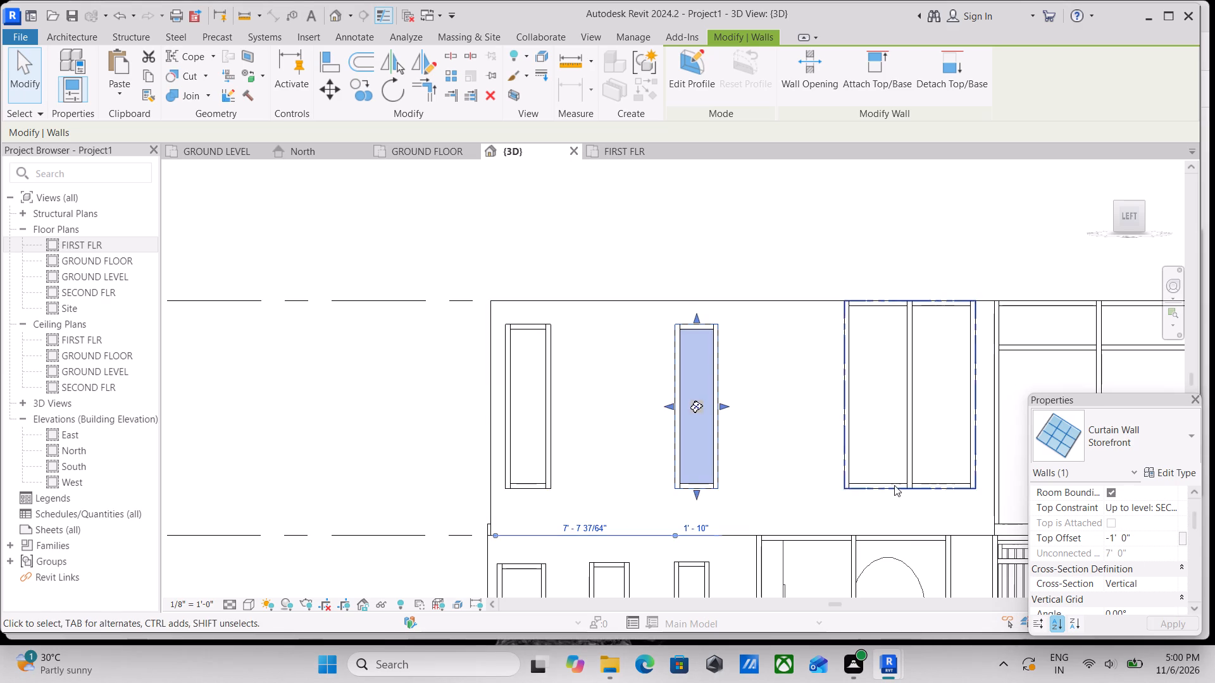
scroll(872, 472, "down", 6)
middle_click_drag(893, 492, 973, 558)
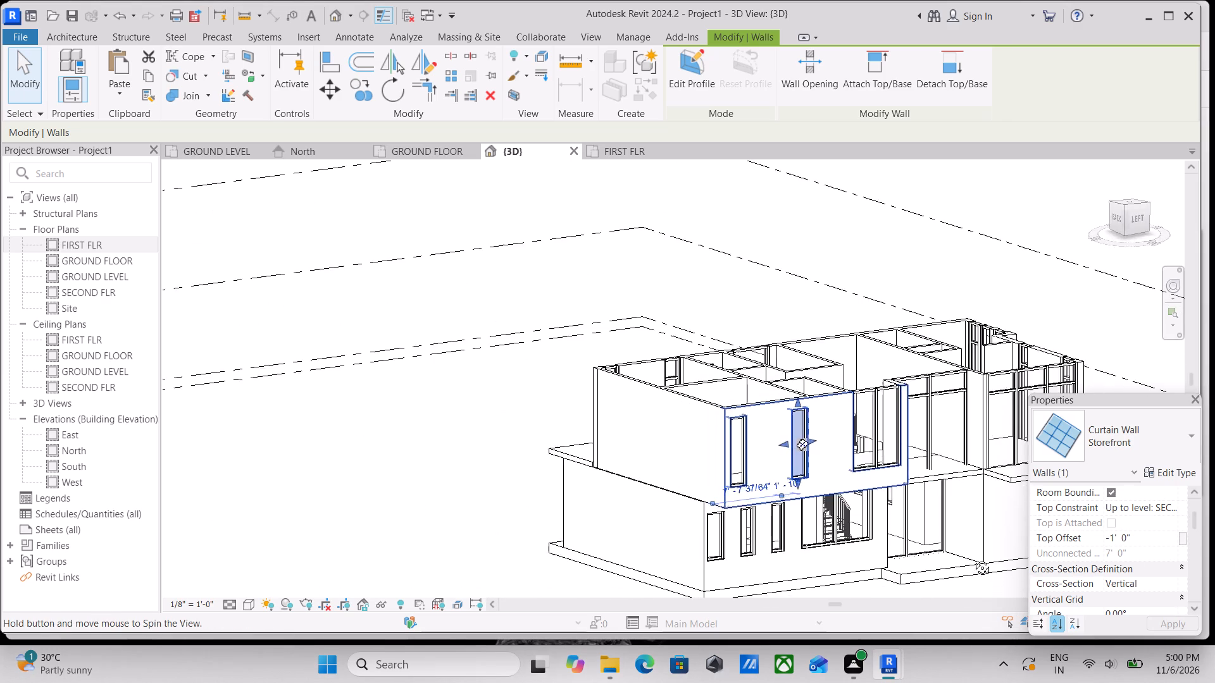
middle_click_drag(973, 558, 851, 587)
scroll(869, 543, "up", 4)
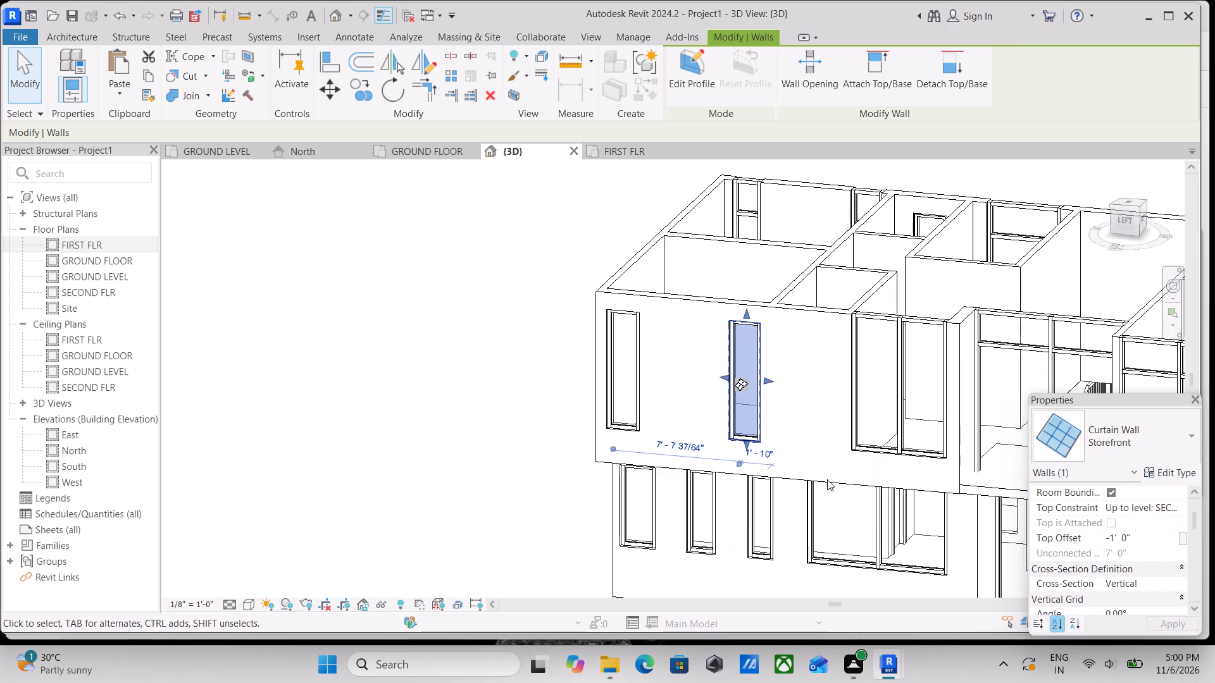
key("Escape")
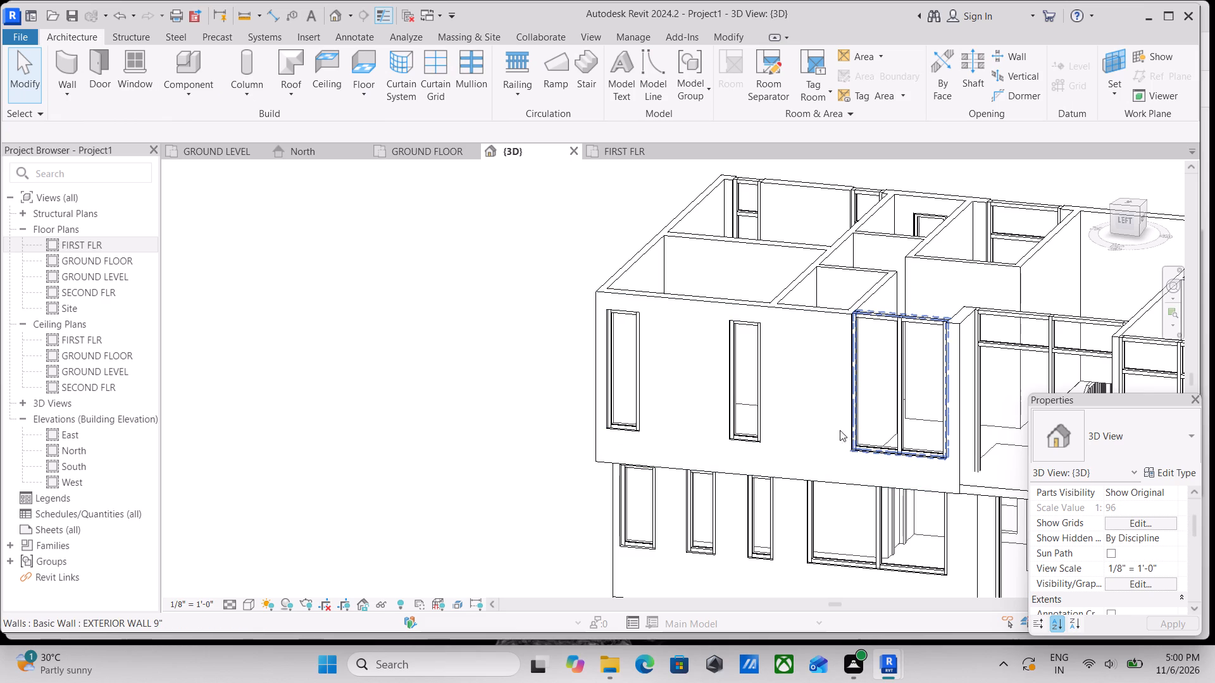
Set the top offset of the wide two-panel first-floor window on the west wall to -1'.
left_click(851, 441)
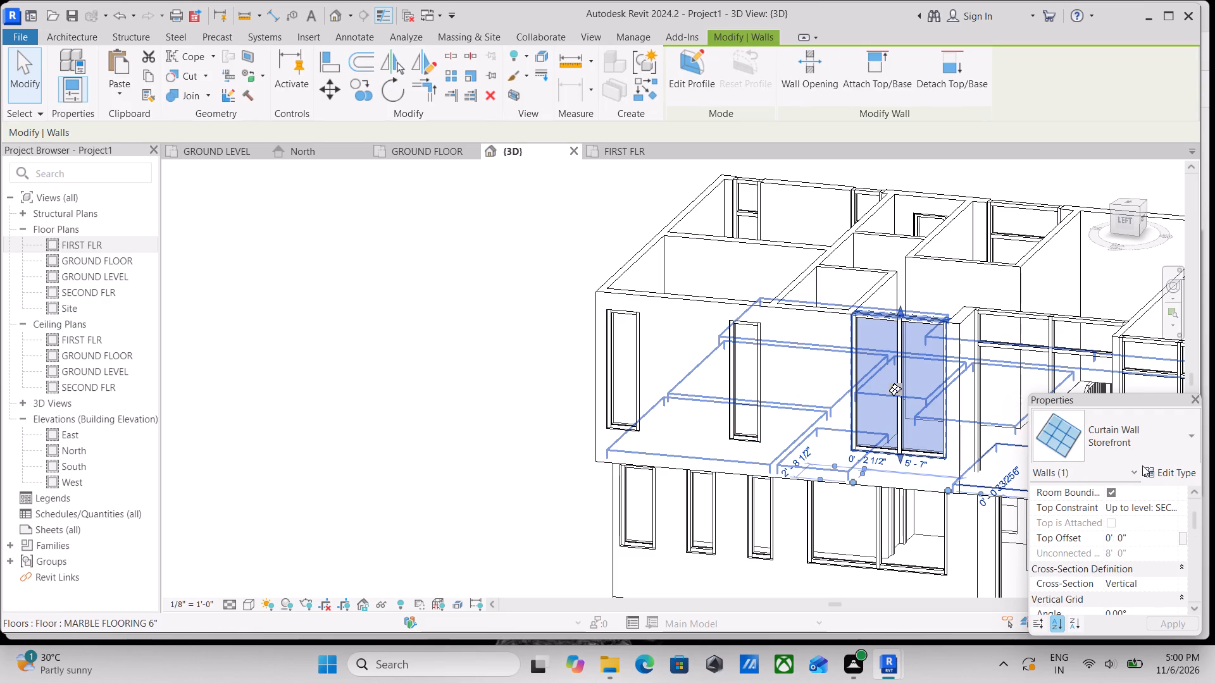
scroll(1180, 548, "down", 1)
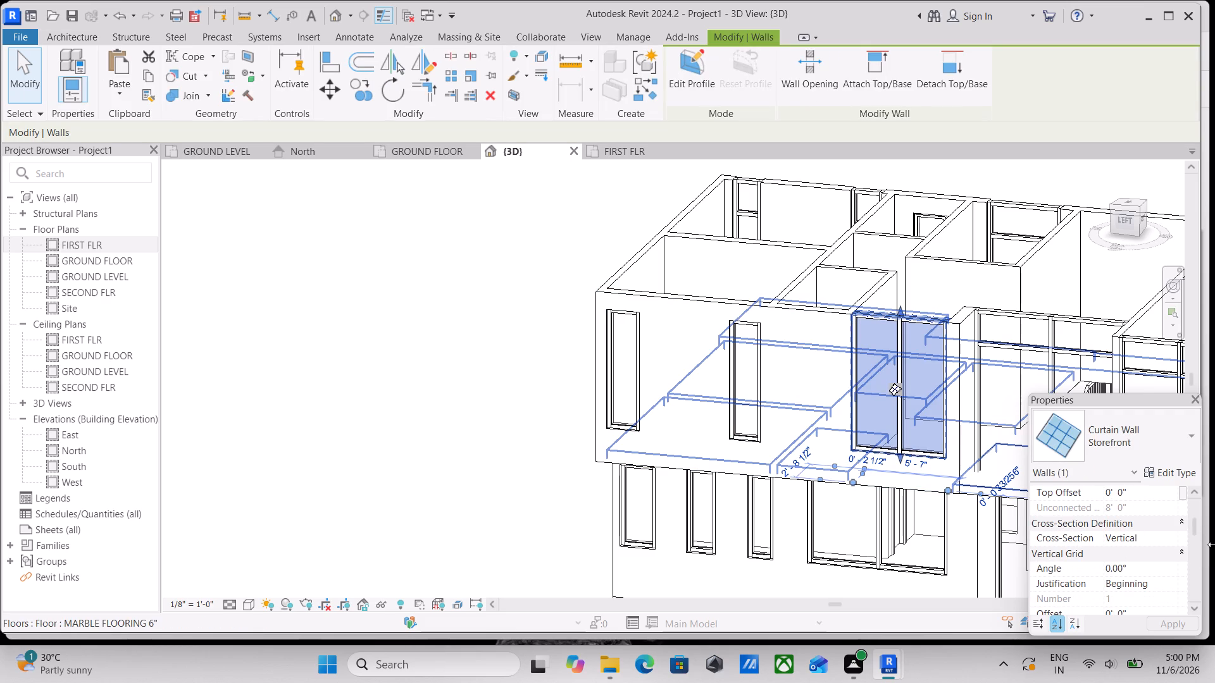
scroll(1144, 587, "down", 1)
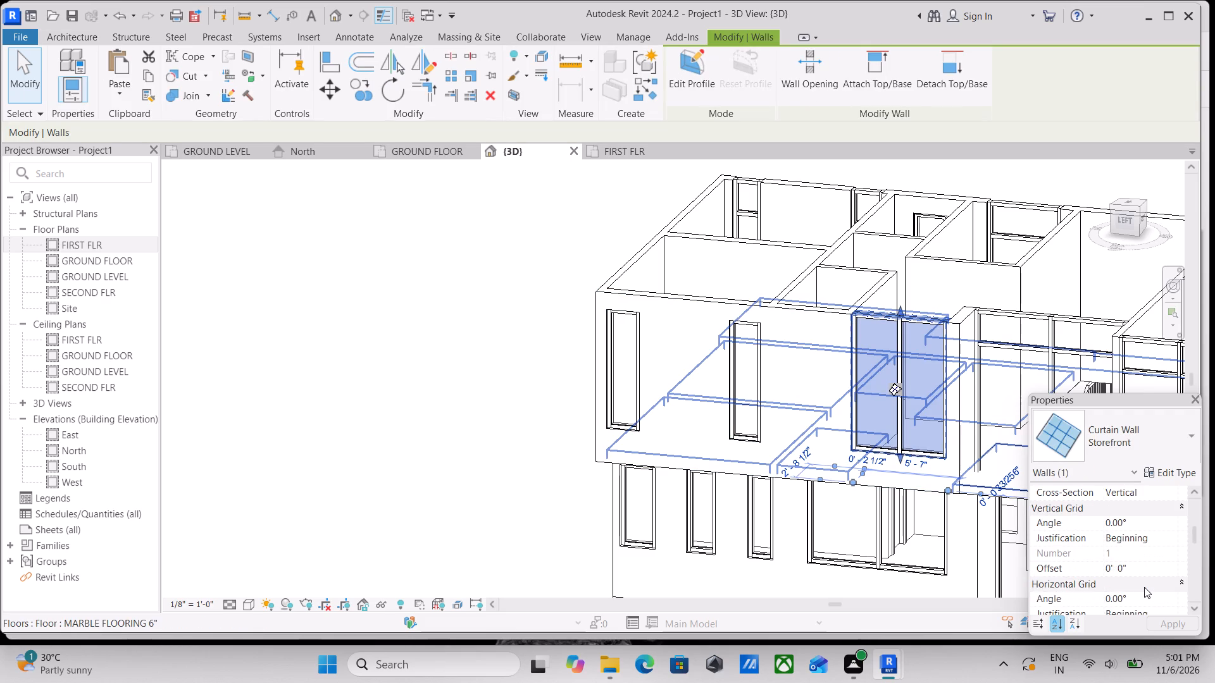
scroll(1147, 587, "down", 4)
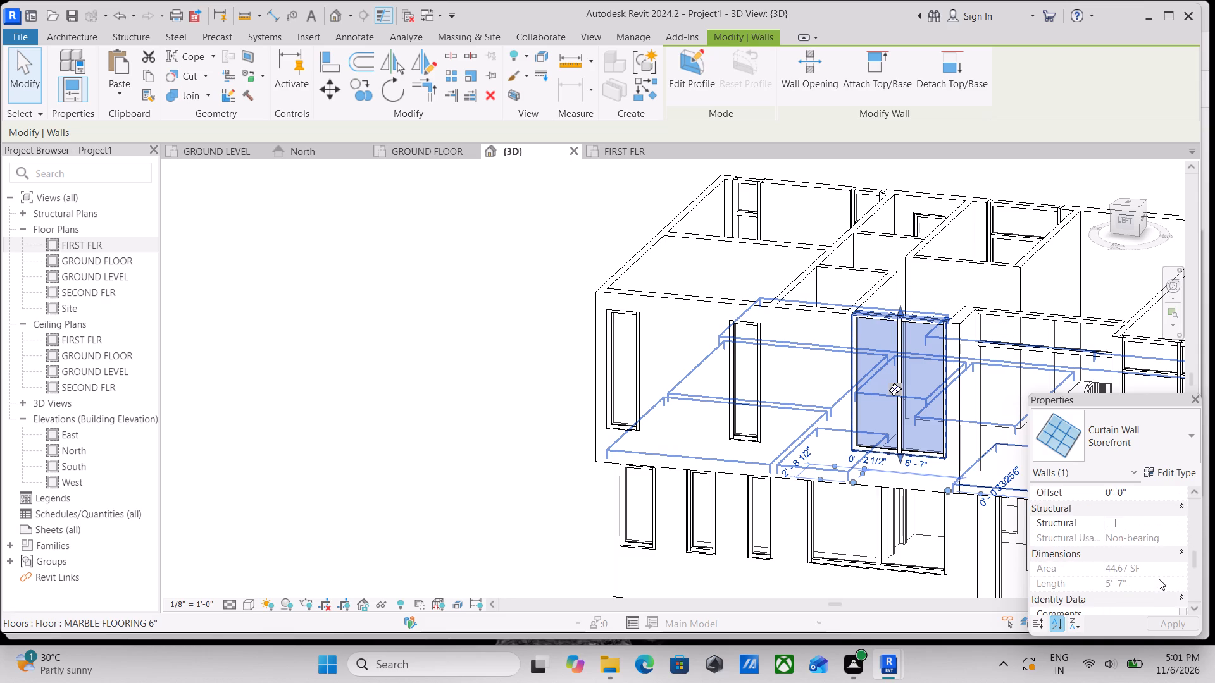
scroll(1159, 579, "up", 2)
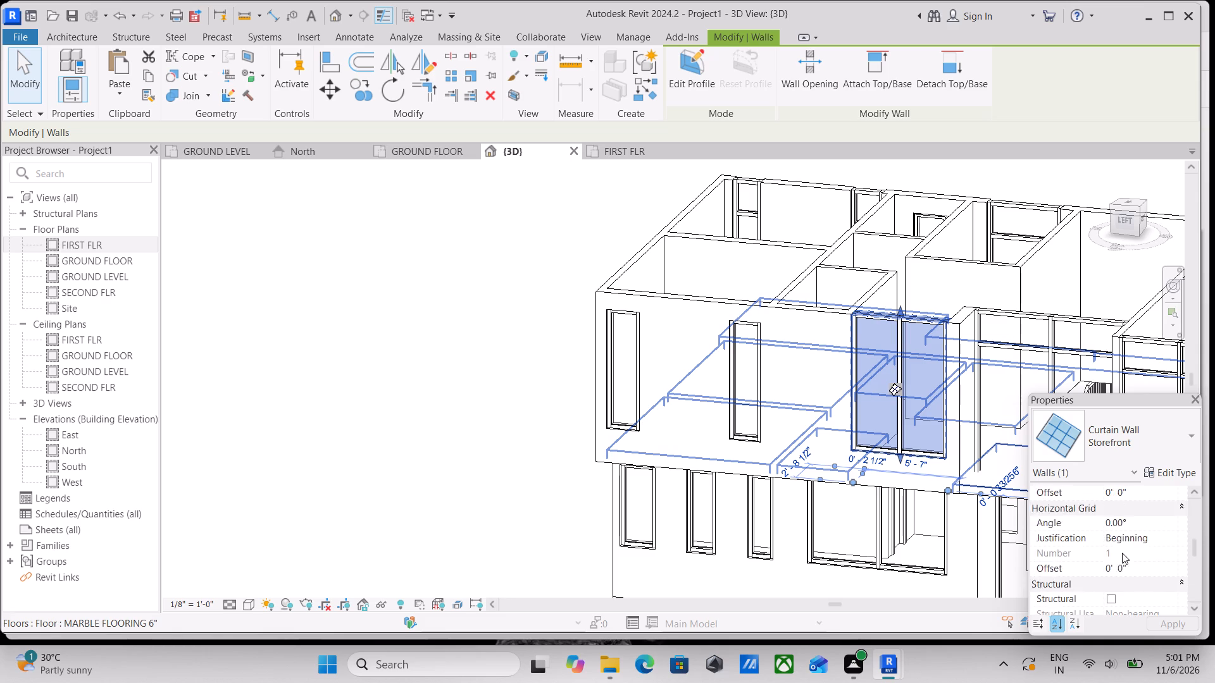
scroll(1119, 555, "down", 1)
scroll(1119, 570, "up", 6)
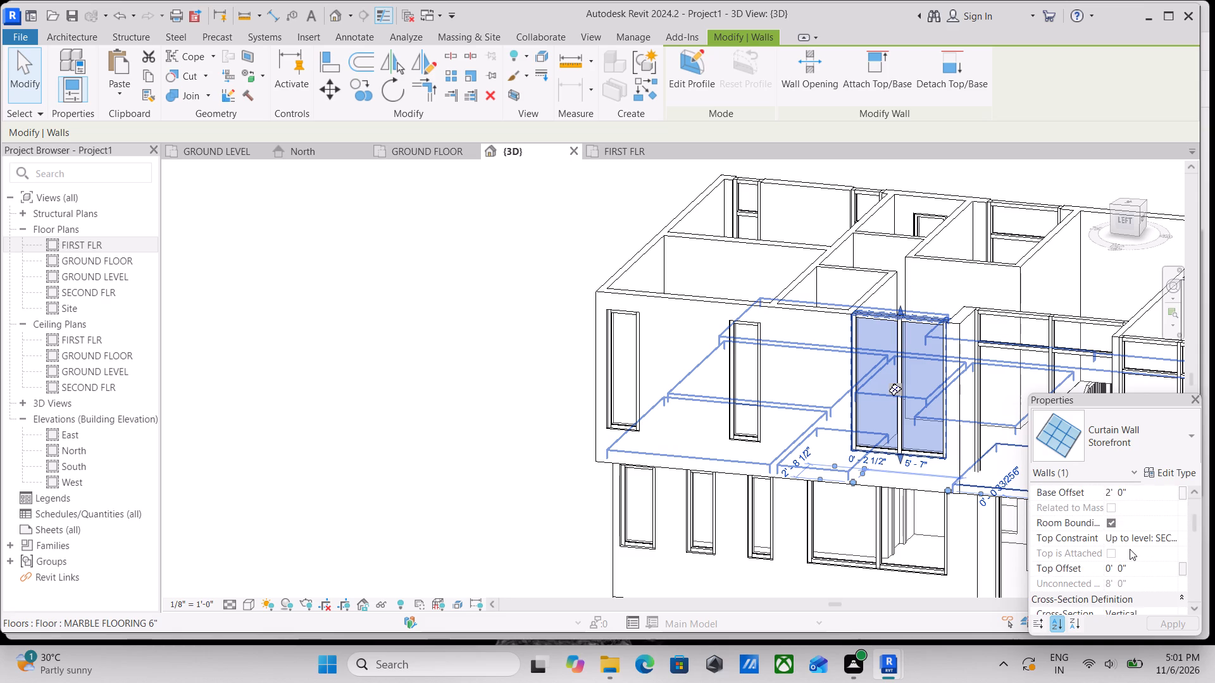
scroll(1130, 549, "up", 2)
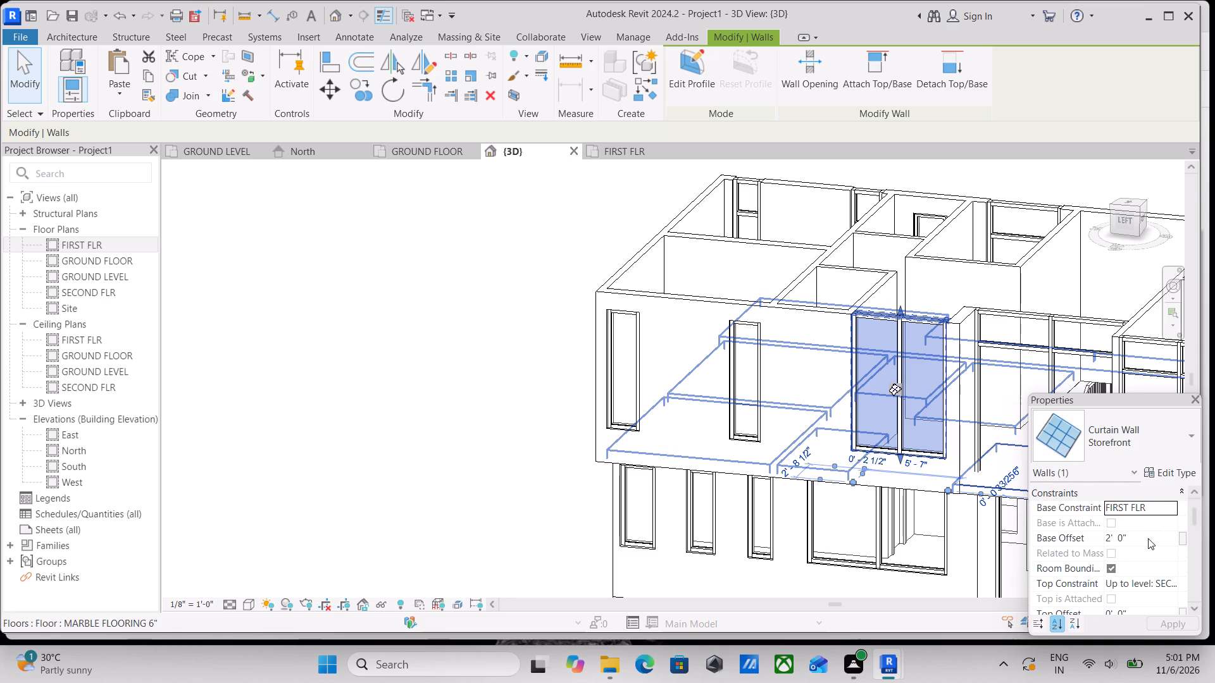
scroll(1152, 604, "down", 2)
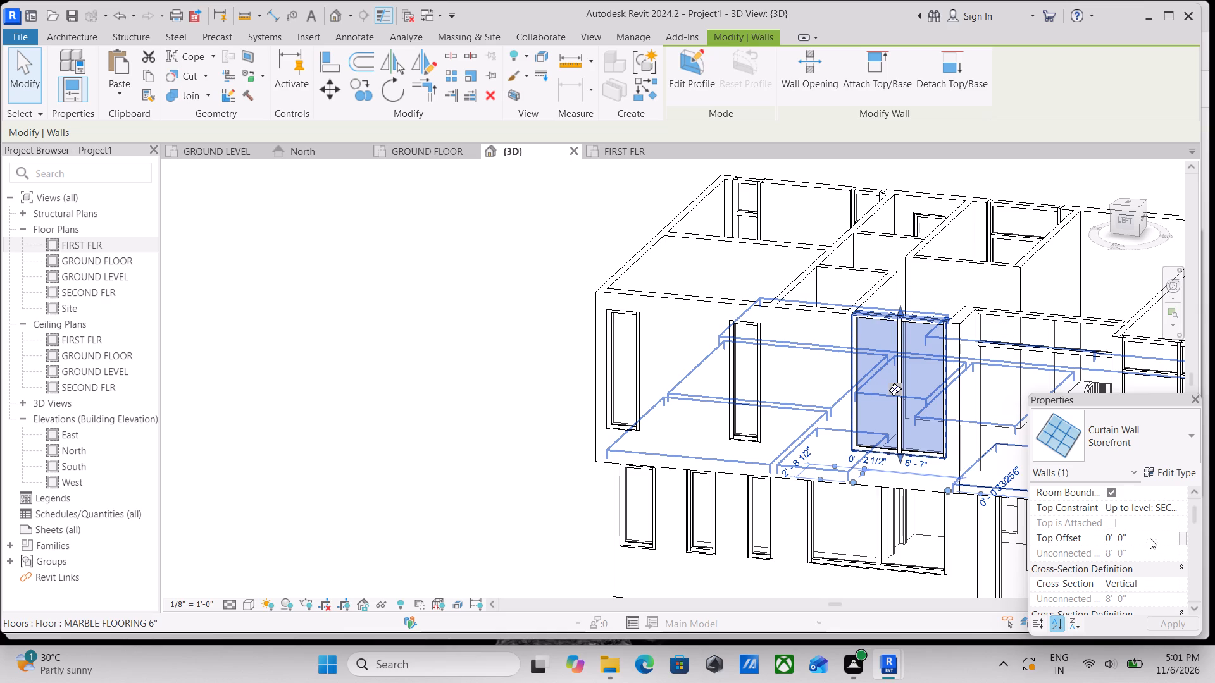
left_click(1150, 538)
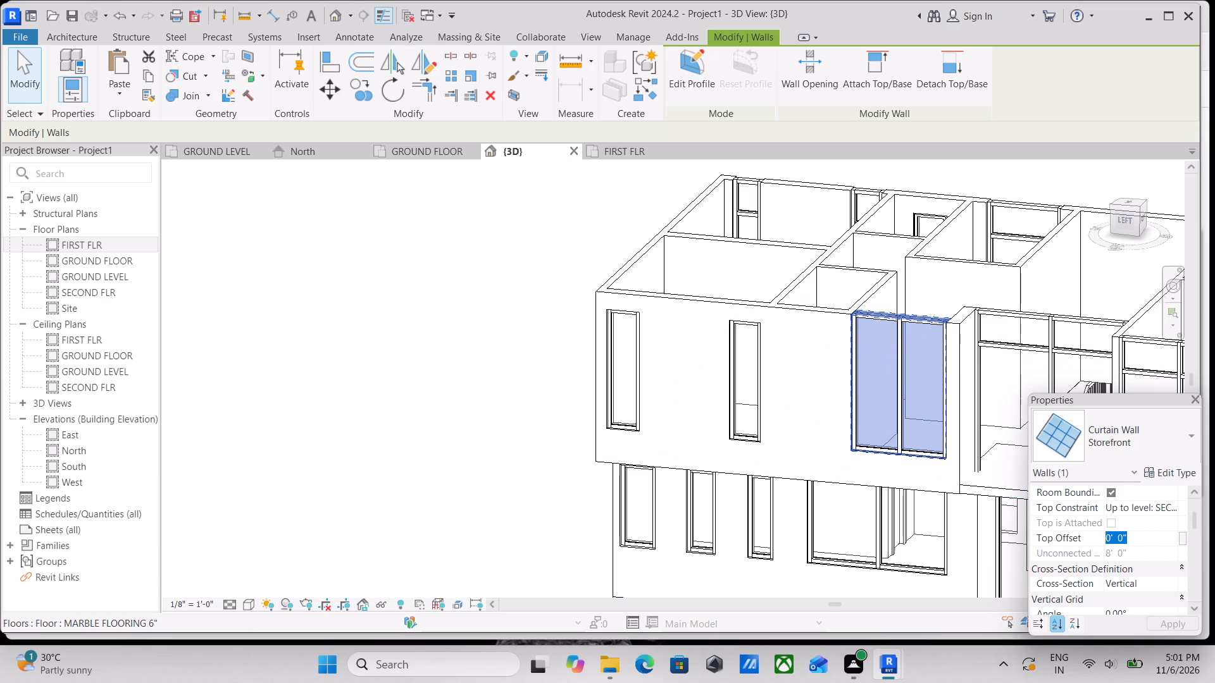
key("minus")
type("1'")
key("Return")
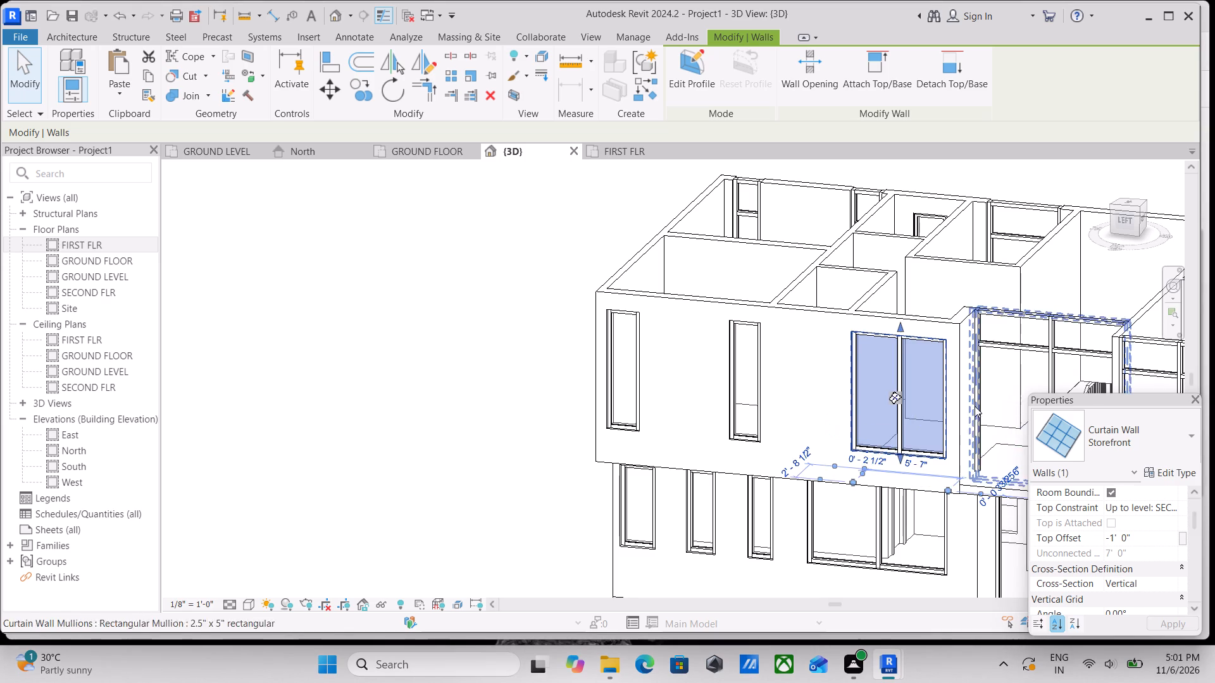
scroll(975, 406, "down", 3)
key("Escape")
Examine the house from its west side around to the front facade and its first-floor windows.
scroll(974, 406, "down", 1)
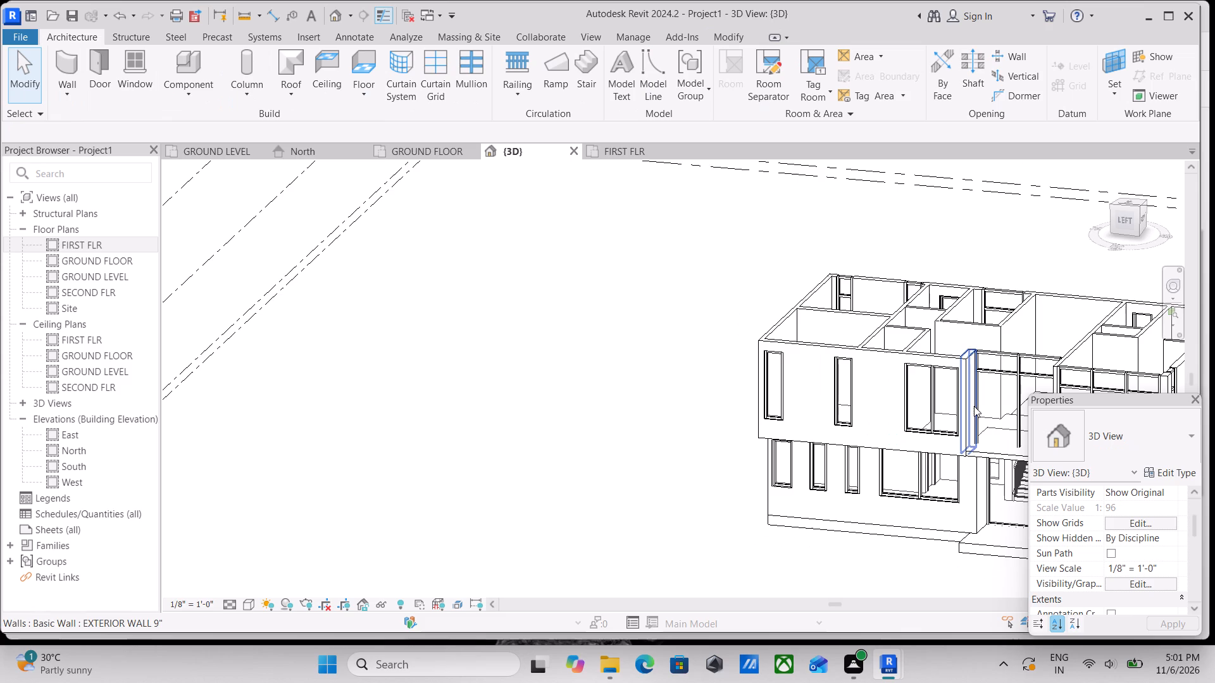
middle_click_drag(998, 433, 885, 436, "shift")
middle_click_drag(952, 440, 757, 400)
scroll(757, 400, "down", 1)
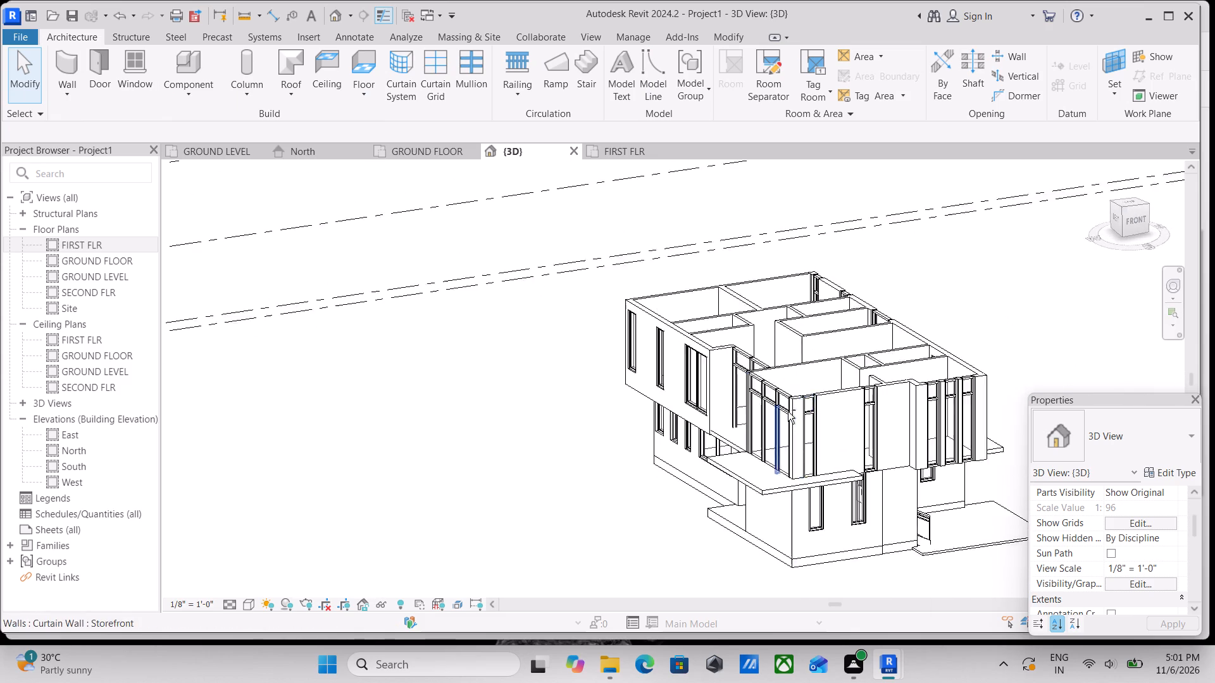
middle_click_drag(804, 419, 937, 415, "shift")
middle_click_drag(882, 412, 1023, 383)
middle_click_drag(965, 397, 711, 512)
middle_click_drag(797, 507, 874, 432)
middle_click_drag(945, 429, 947, 429, "shift")
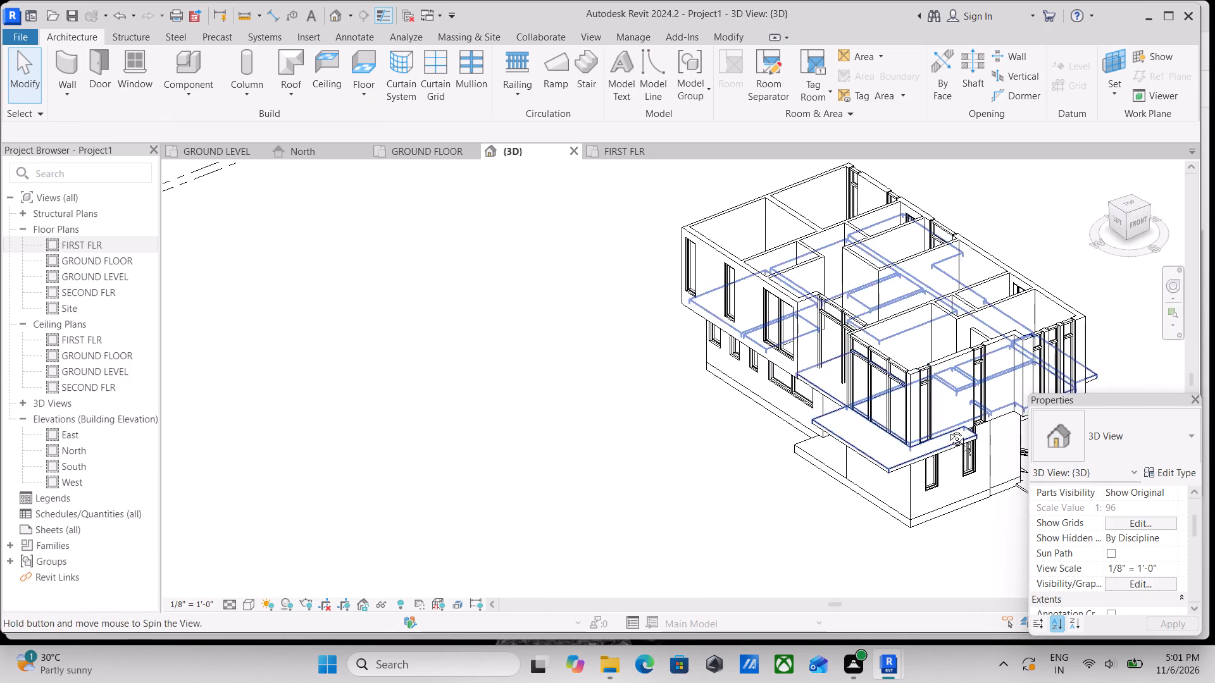
middle_click_drag(947, 429, 868, 474, "shift")
middle_click_drag(870, 488, 850, 429)
middle_click_drag(821, 454, 835, 408, "shift")
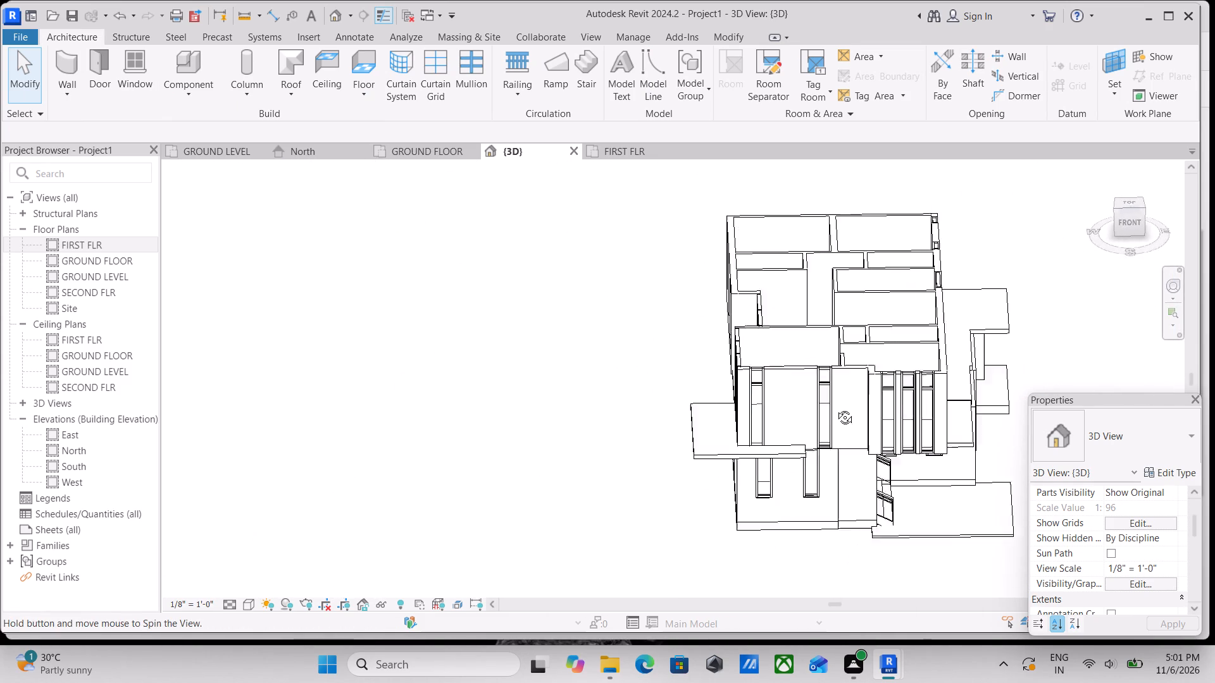
middle_click_drag(835, 408, 837, 387, "shift")
scroll(770, 393, "up", 10)
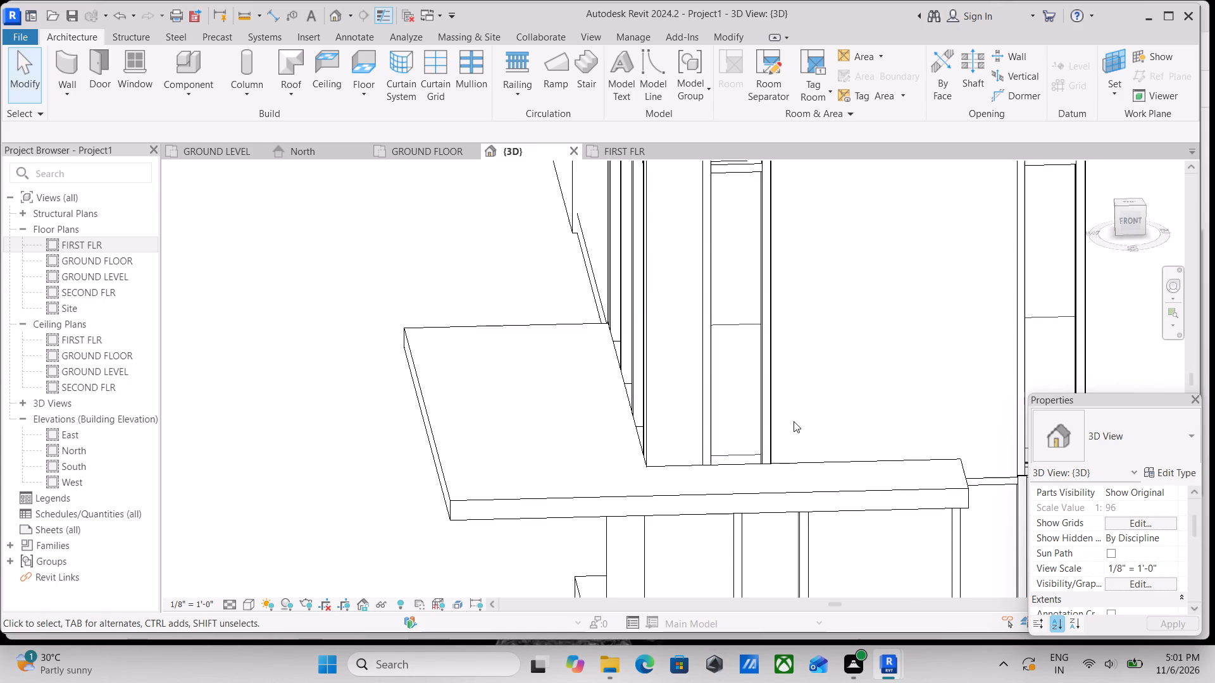
scroll(794, 421, "up", 4)
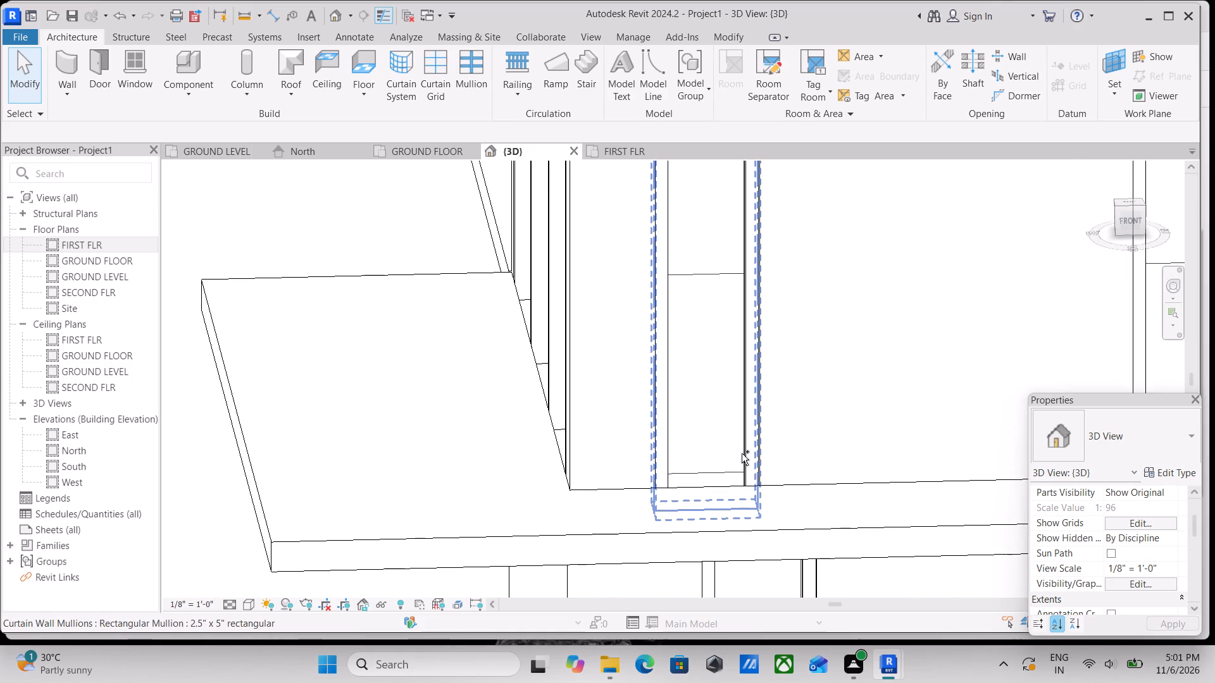
Select the five narrow first-floor curtain-wall windows on the front facade and set their vertical grid offset to 2'.
left_click(742, 453, "ctrl")
scroll(791, 417, "down", 3)
middle_click_drag(791, 417, 582, 502)
scroll(582, 502, "up", 1)
scroll(646, 476, "down", 2)
middle_click_drag(646, 476, 633, 538)
middle_click_drag(704, 488, 610, 472)
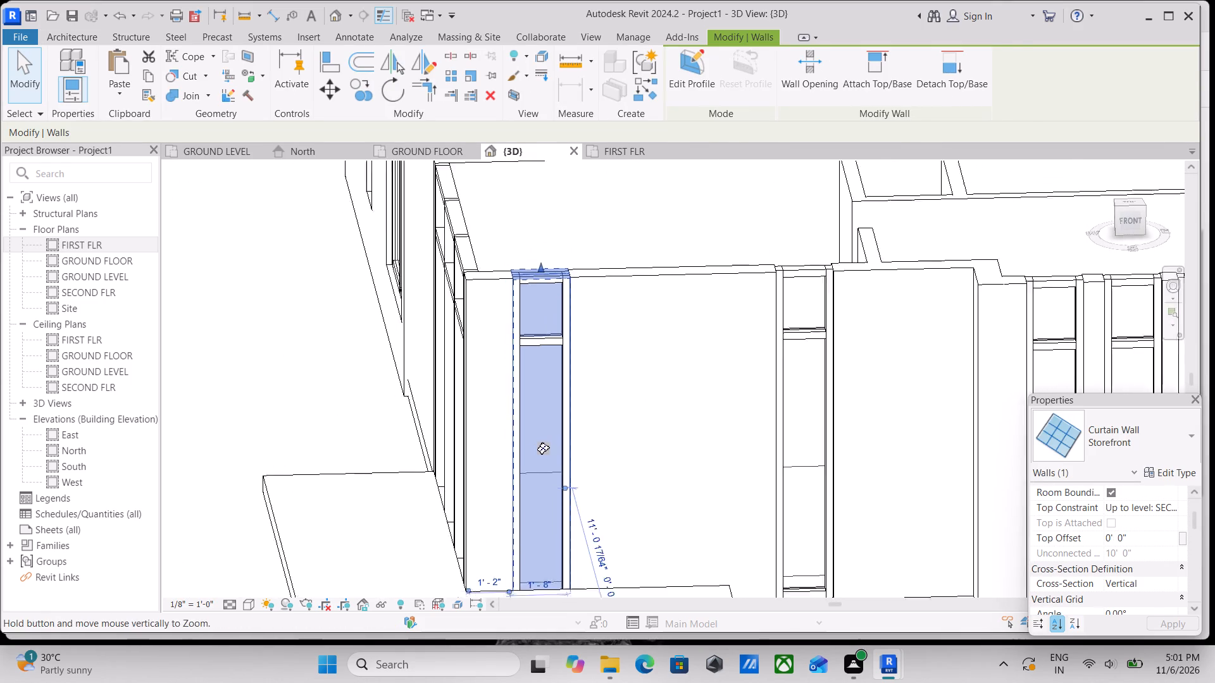
middle_click_drag(610, 472, 563, 457)
left_click(770, 405, "ctrl")
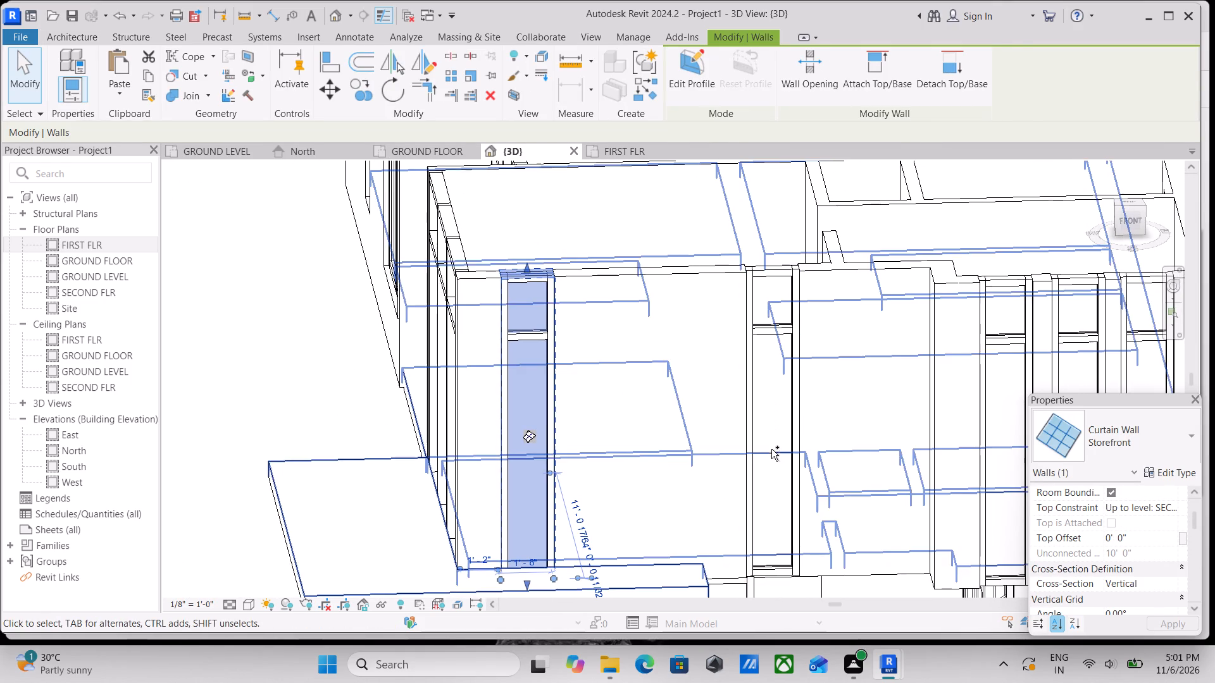
left_click(781, 317, "ctrl")
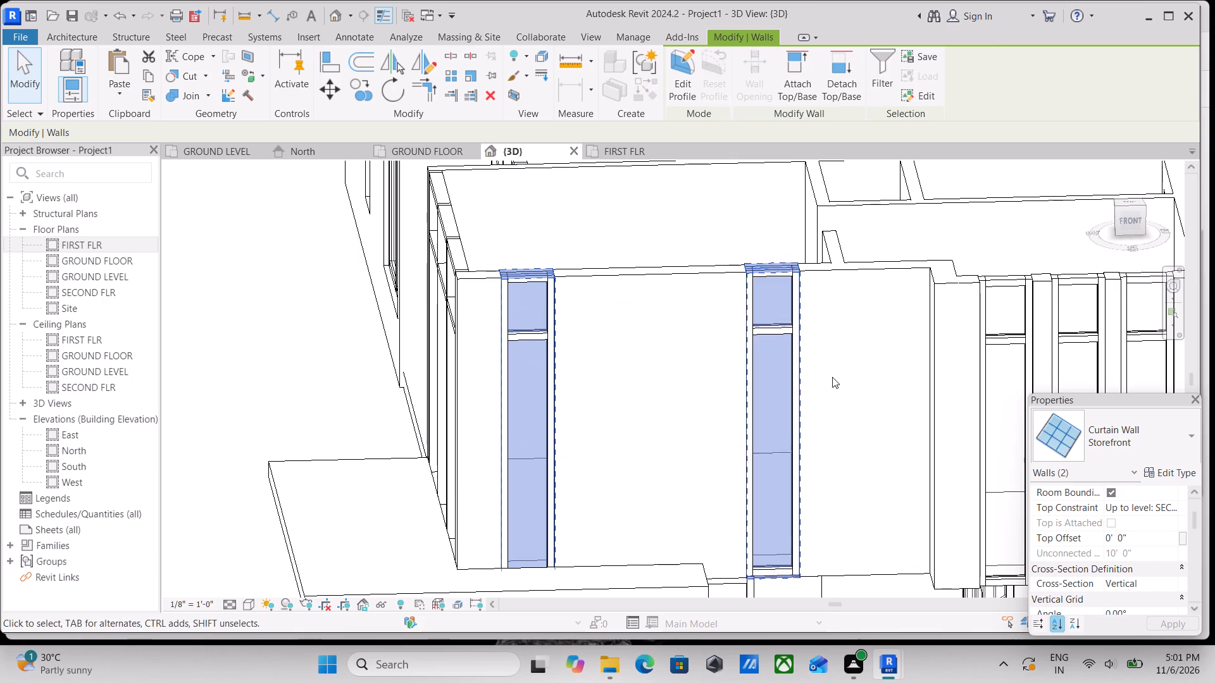
scroll(838, 388, "down", 1)
middle_click_drag(838, 388, 600, 380)
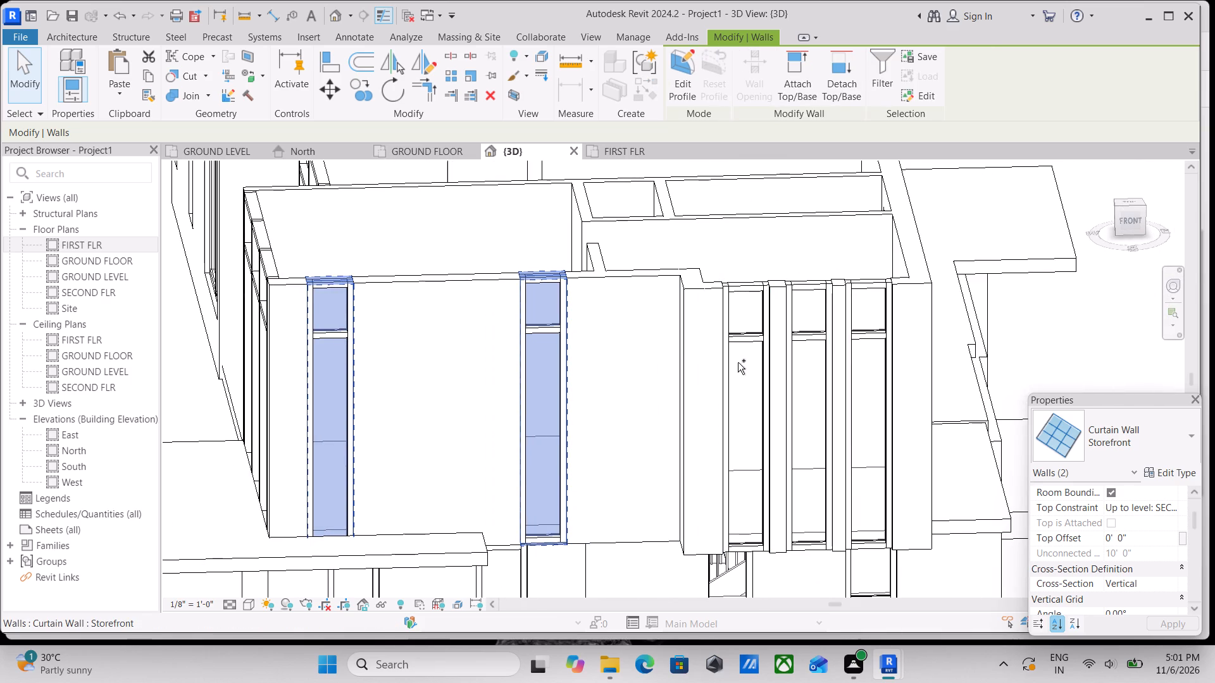
left_click(732, 369, "ctrl")
scroll(740, 369, "down", 1)
middle_click_drag(740, 369, 591, 384)
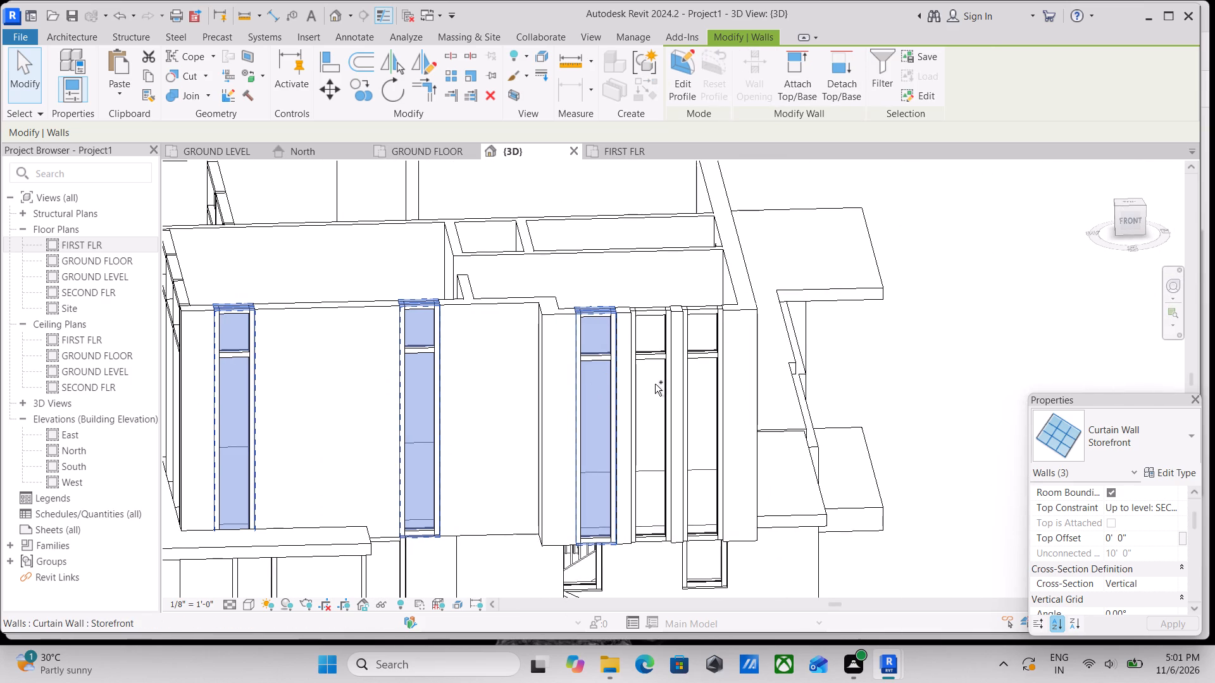
left_click(649, 386, "ctrl")
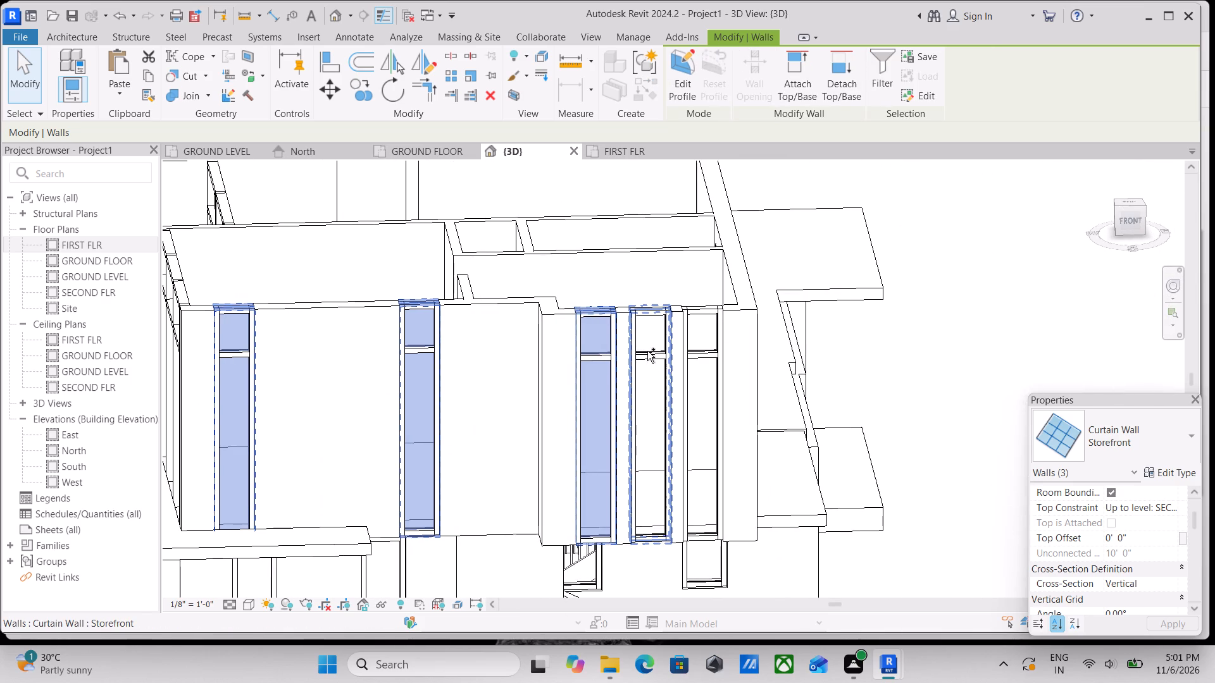
left_click(647, 351, "ctrl")
middle_click_drag(661, 368, 541, 379)
left_click(580, 352, "ctrl")
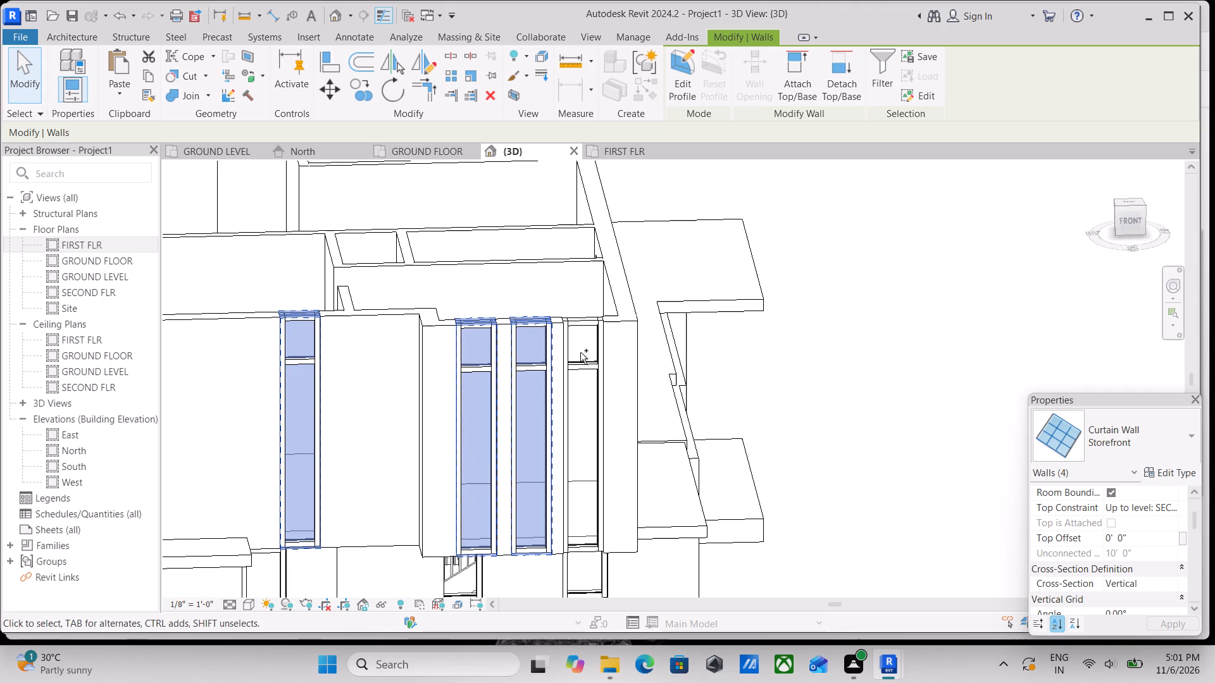
left_click(575, 341, "ctrl")
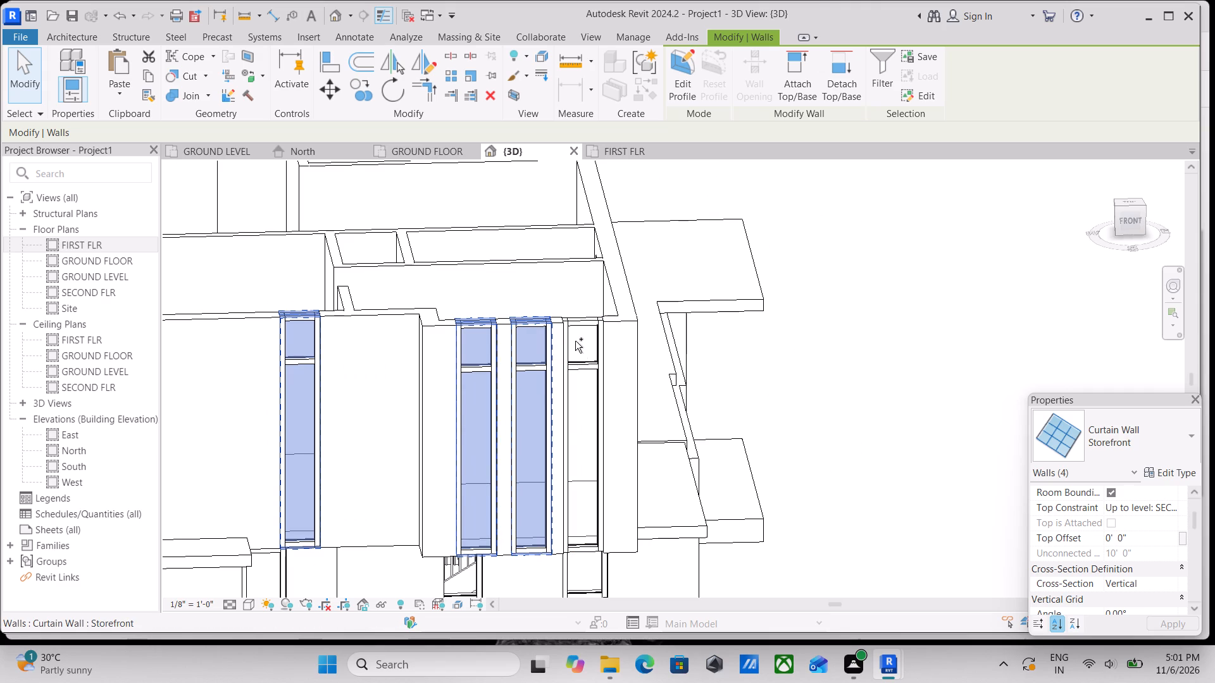
left_click(575, 373, "ctrl")
scroll(585, 391, "down", 2)
middle_click_drag(585, 407, 611, 355)
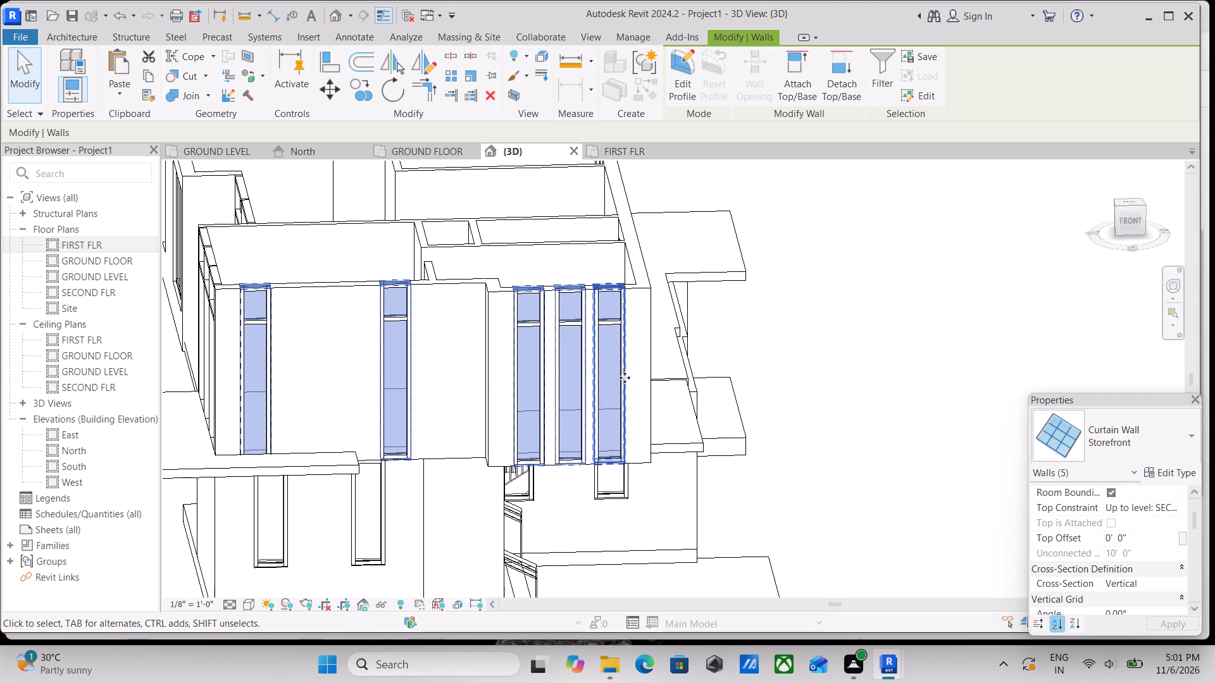
scroll(1116, 526, "down", 2)
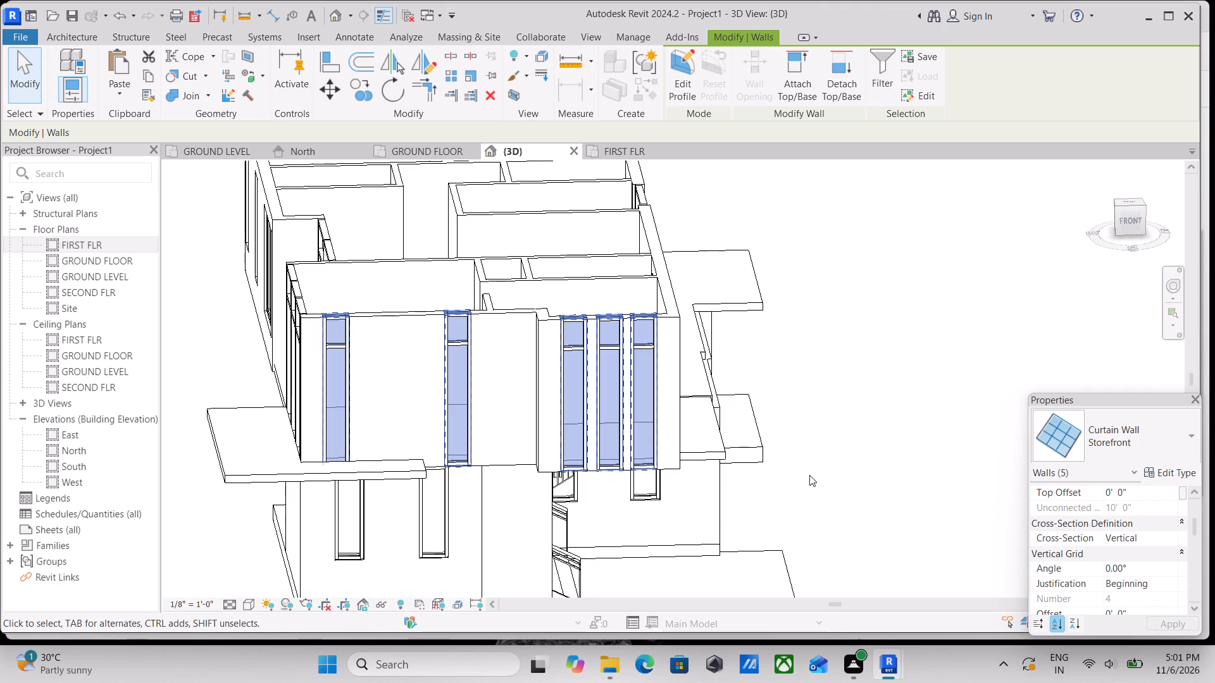
scroll(1160, 558, "down", 2)
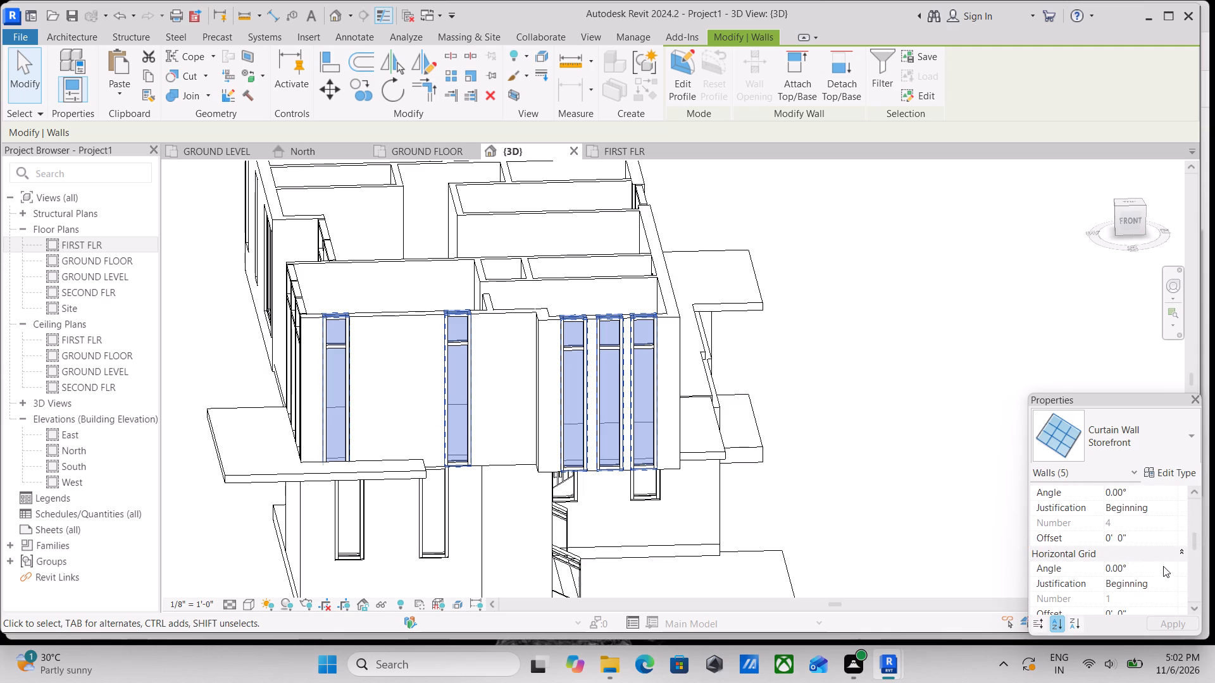
left_click(1157, 536)
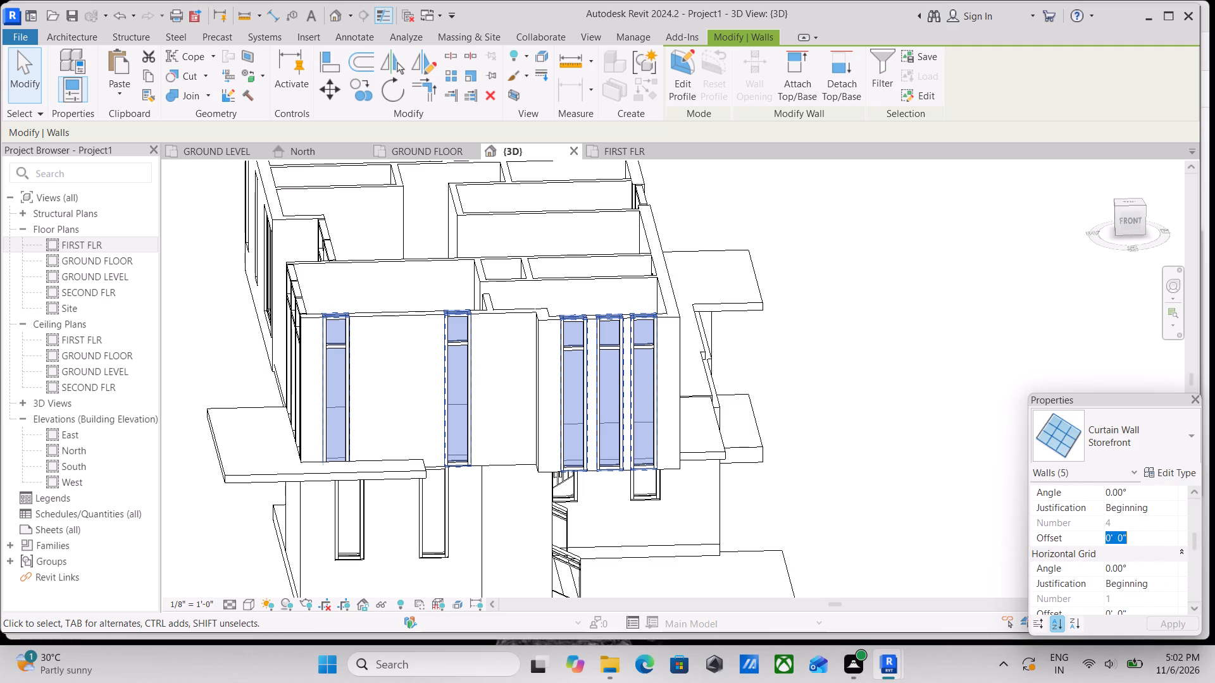
key("2")
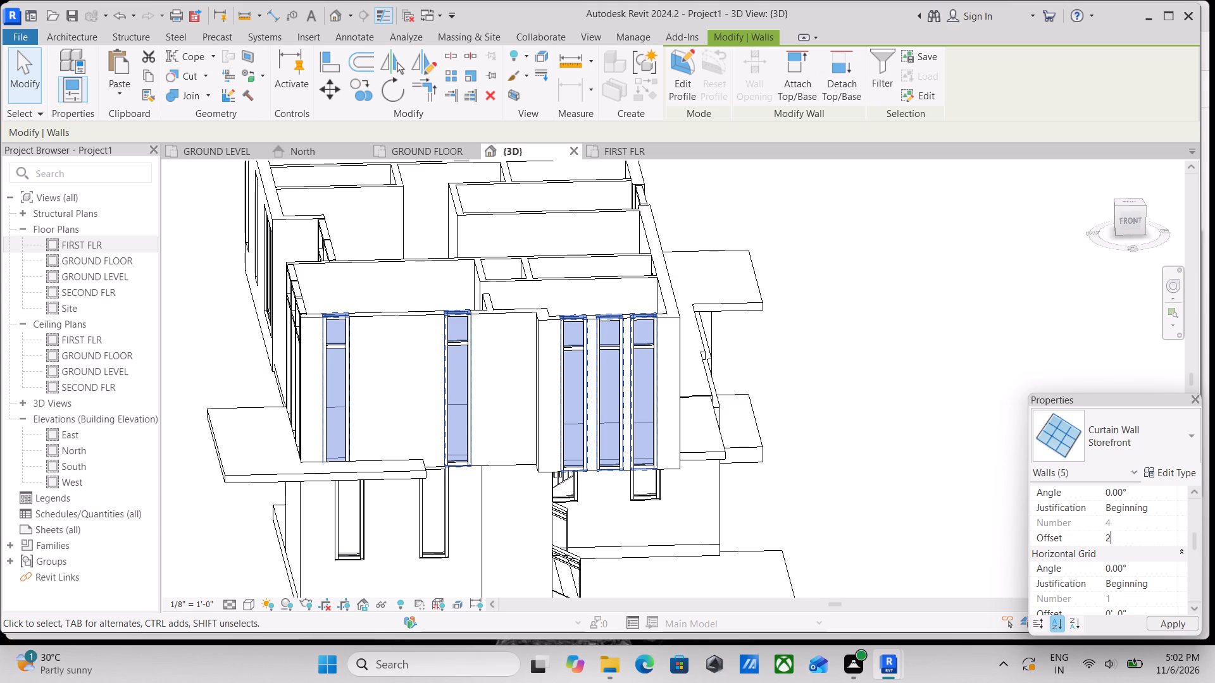
key("apostrophe")
key("Return")
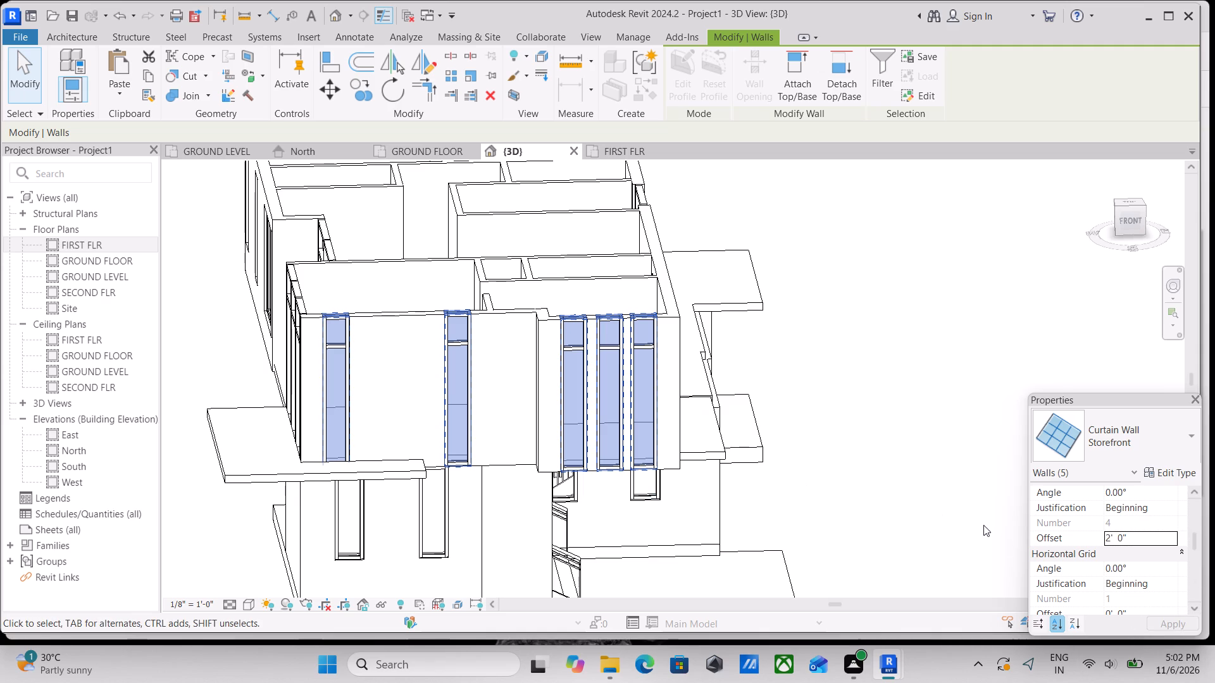
scroll(1181, 553, "down", 2)
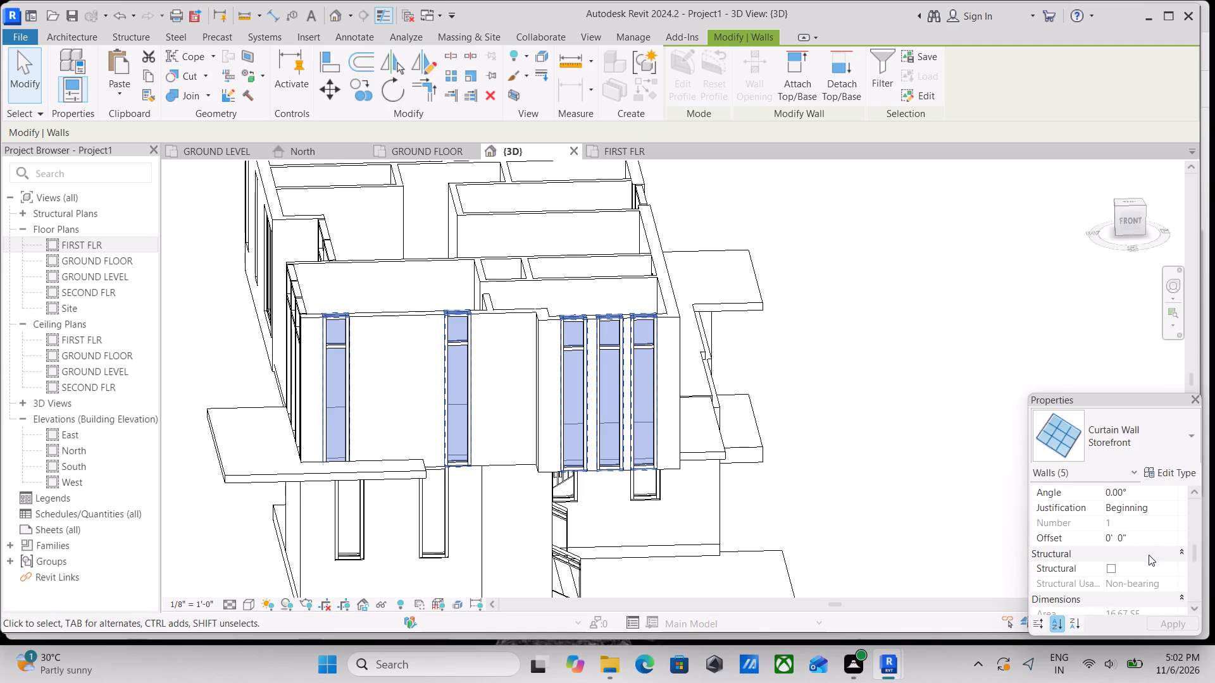
scroll(1140, 545, "up", 2)
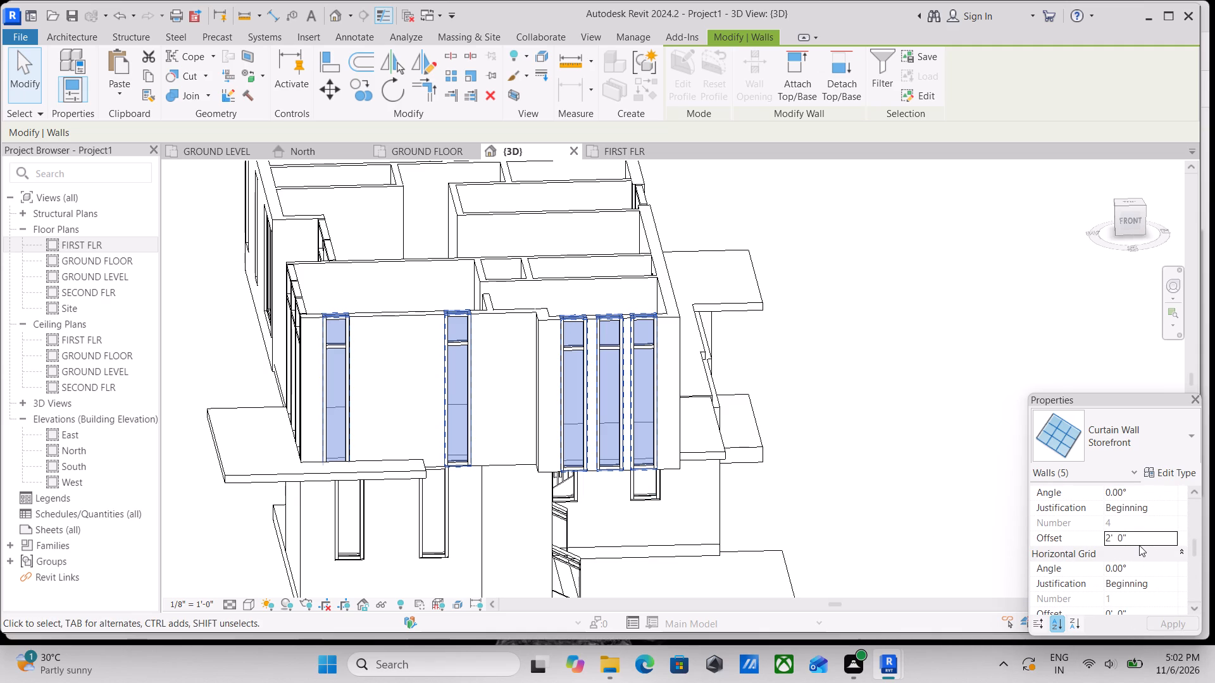
scroll(1142, 544, "up", 5)
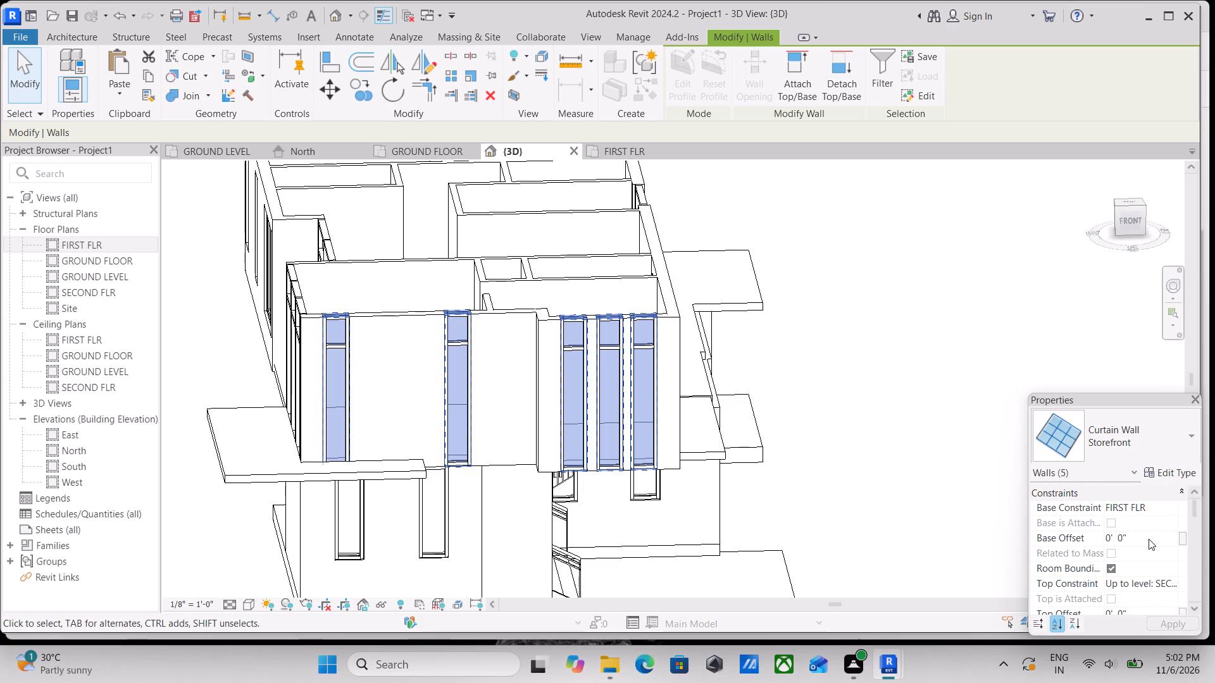
key("Escape")
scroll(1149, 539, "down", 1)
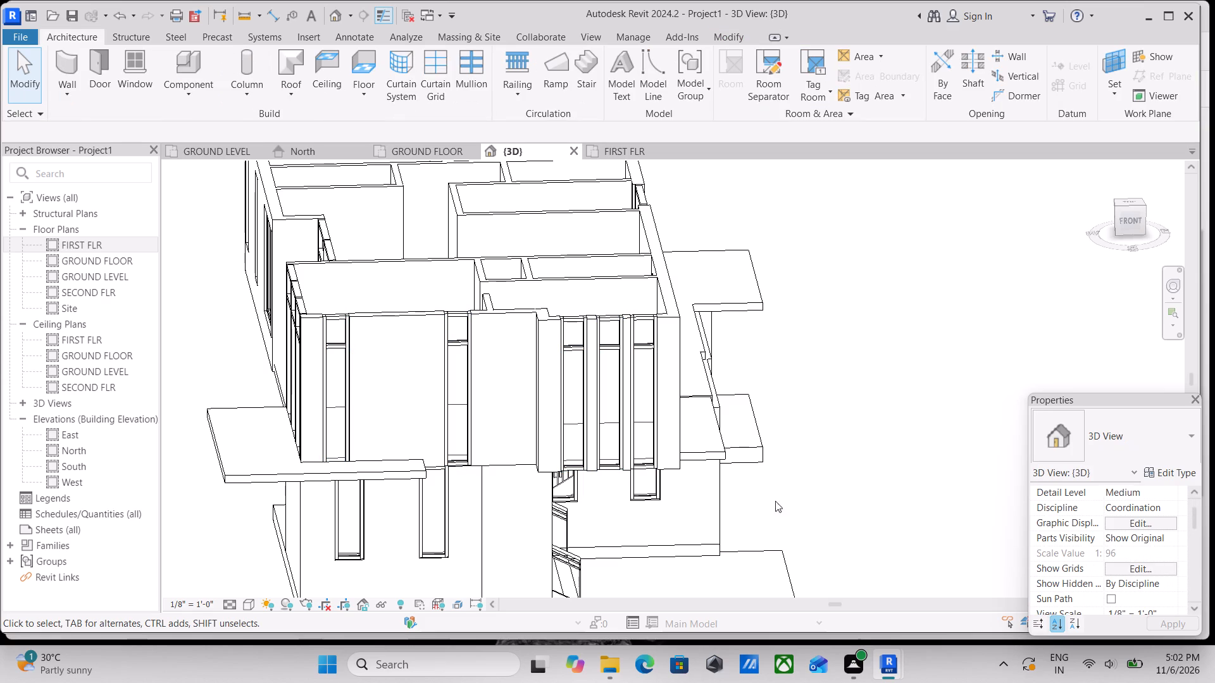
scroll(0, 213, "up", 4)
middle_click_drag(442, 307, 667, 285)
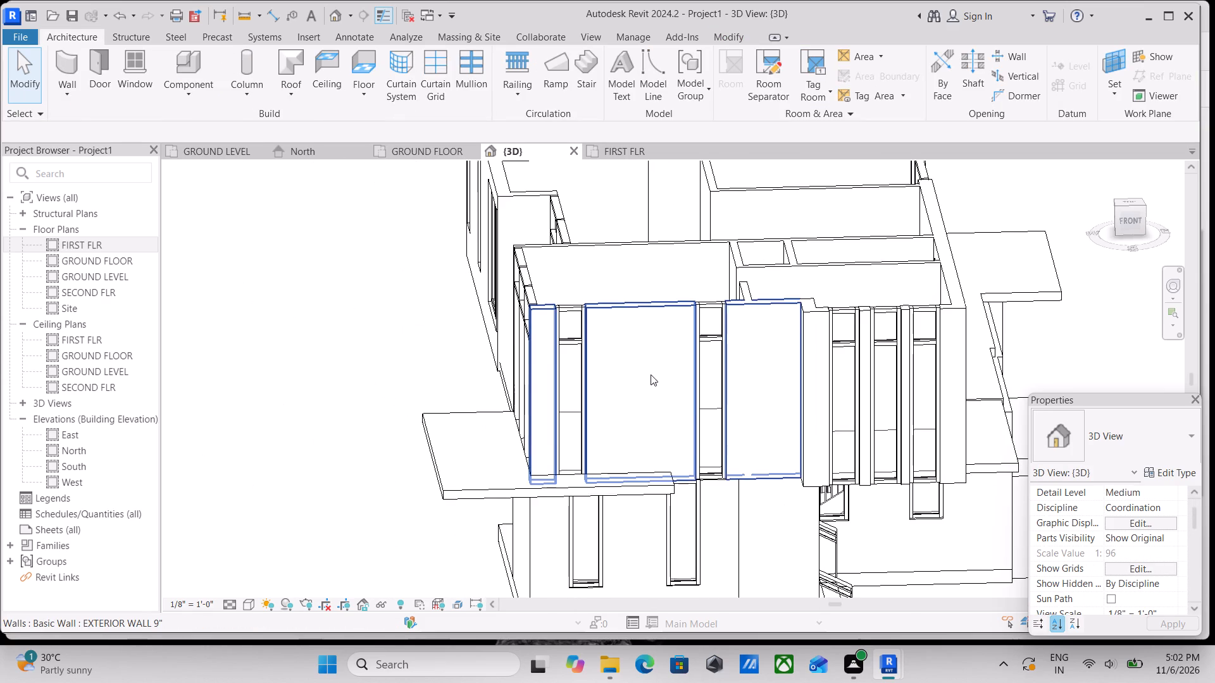
Examine the first-floor rooms and curtain-wall windows around the house's front-west corner.
scroll(649, 376, "down", 1)
middle_click_drag(624, 385, 751, 374, "shift")
middle_click_drag(758, 369, 582, 442)
middle_click_drag(713, 397, 628, 436)
scroll(725, 354, "up", 3)
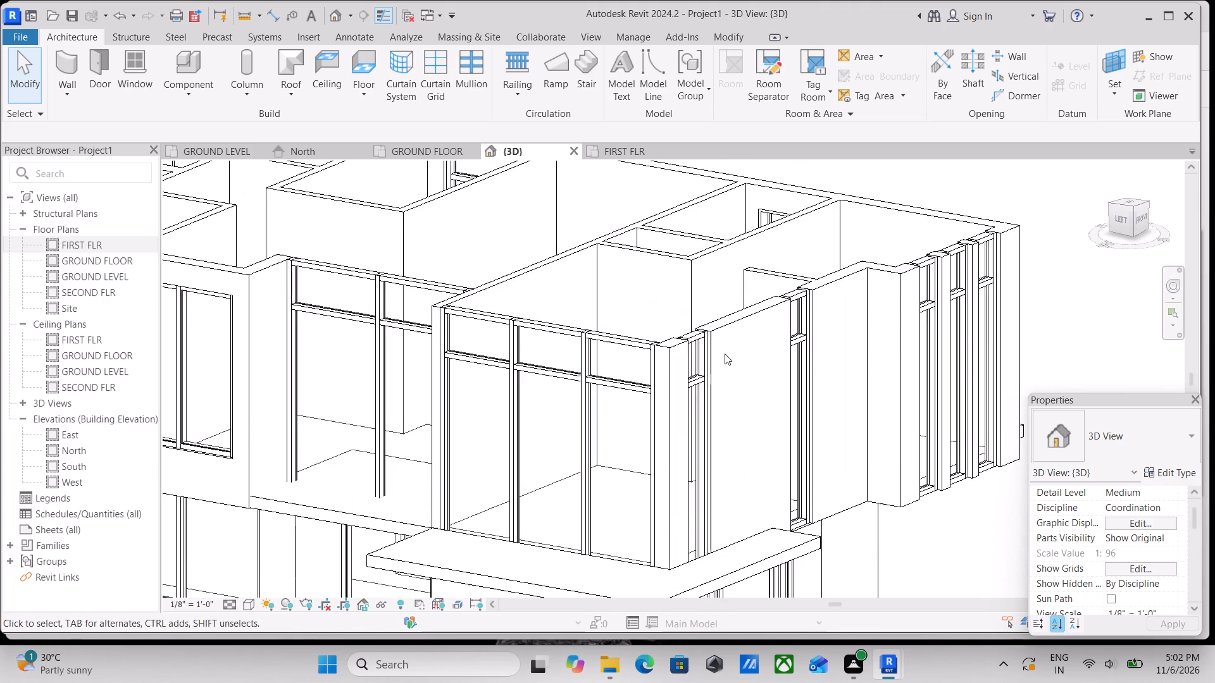
scroll(725, 354, "up", 4)
middle_click_drag(709, 355, 610, 348)
scroll(611, 338, "up", 1)
scroll(621, 330, "down", 3)
middle_click_drag(679, 324, 636, 378, "shift")
scroll(637, 377, "down", 1, "shift")
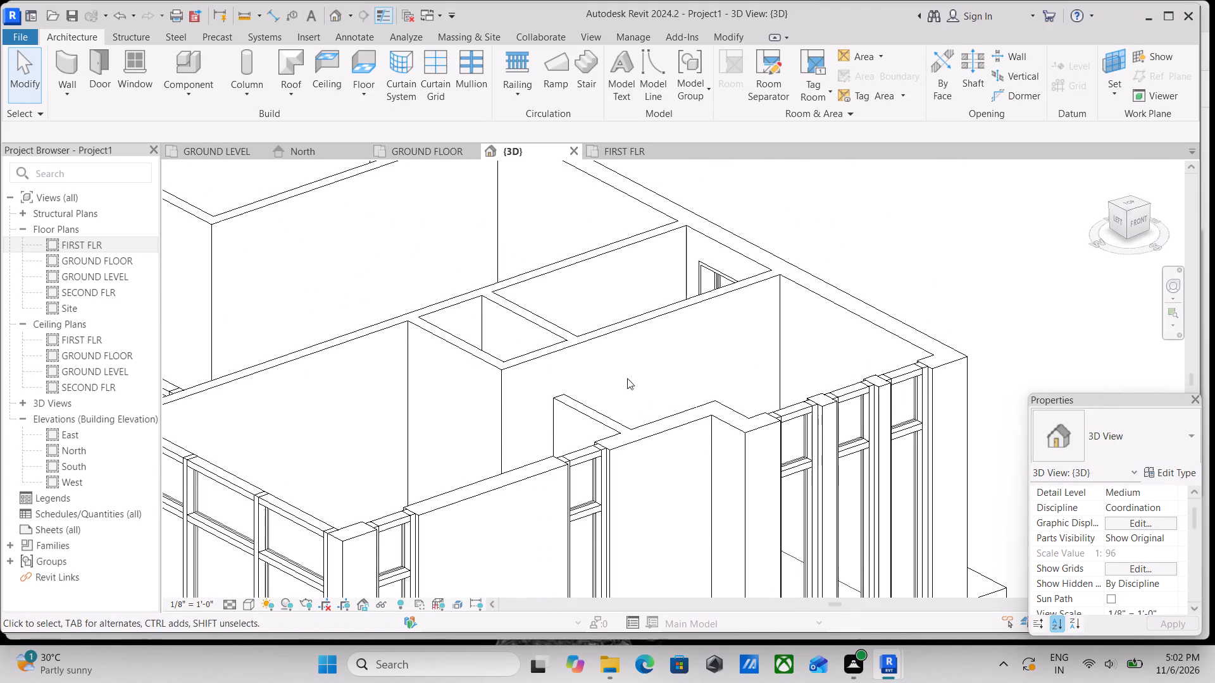
middle_click_drag(621, 378, 787, 147)
middle_click_drag(756, 323, 654, 366)
middle_click_drag(642, 364, 865, 132)
middle_click_drag(566, 289, 837, 214)
middle_click_drag(642, 286, 670, 297)
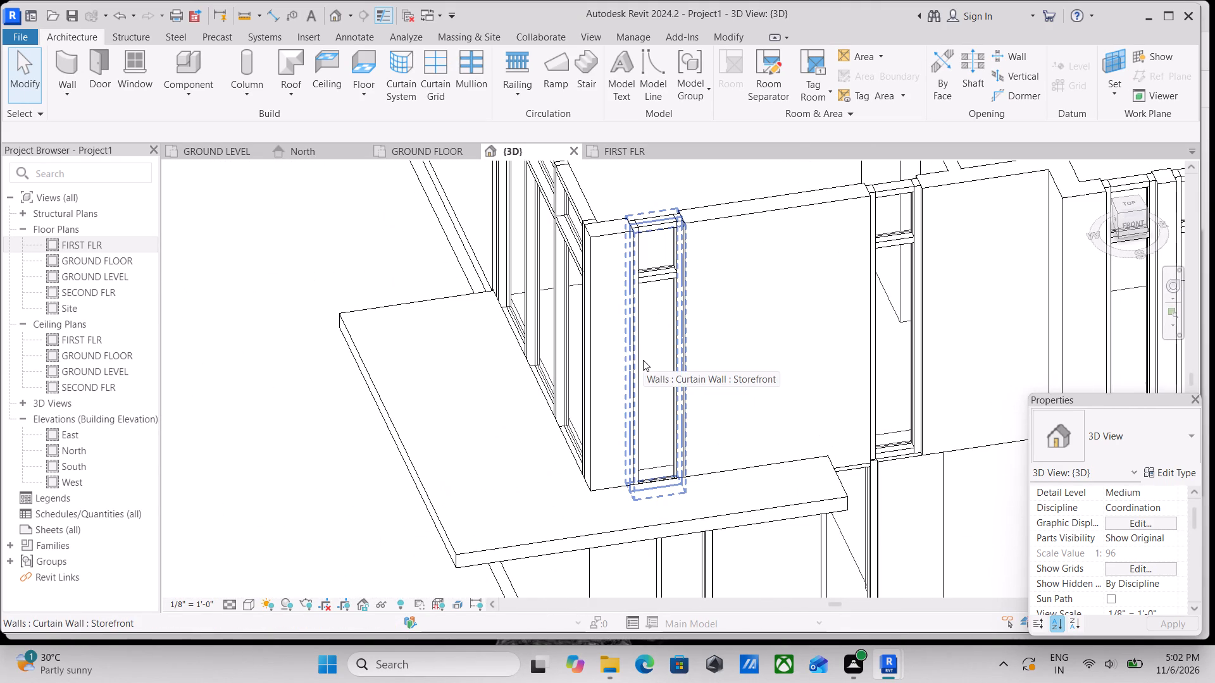
Give the five narrow front and two narrow east-side first-floor curtain-wall windows a 2' base offset and -1' top offset, then clear the selection.
left_click(643, 360, "ctrl")
scroll(814, 345, "down", 1)
middle_click_drag(814, 345, 610, 369)
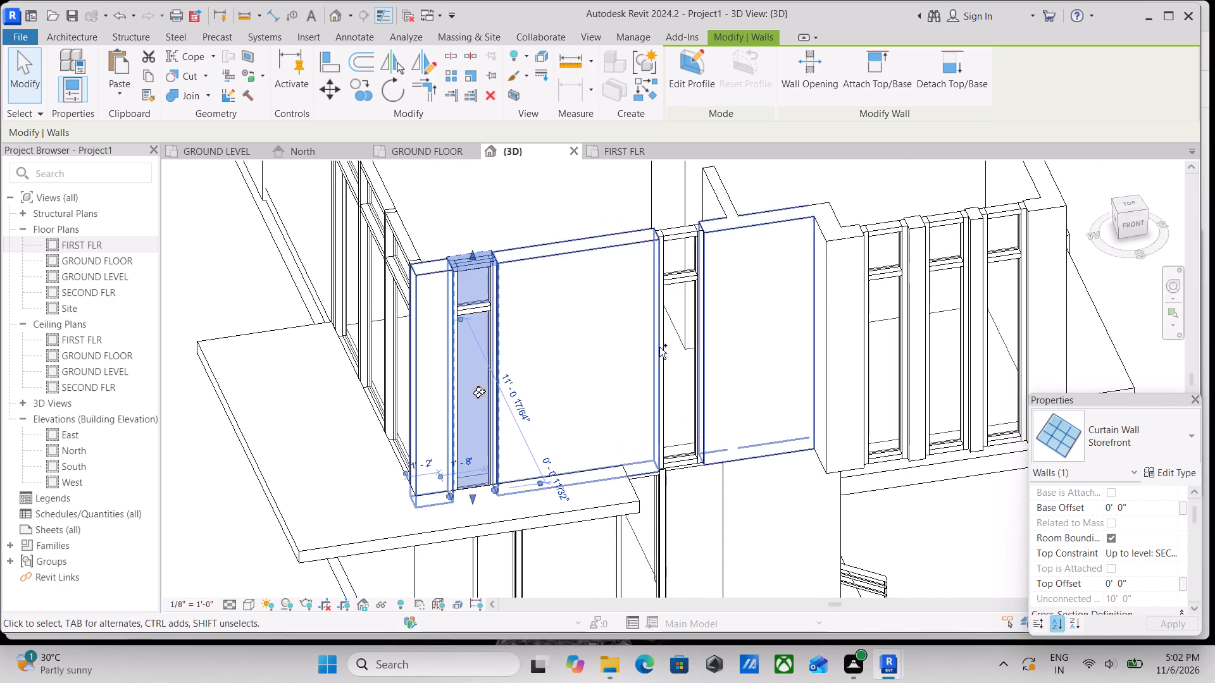
left_click(667, 351, "ctrl")
middle_click_drag(701, 348, 526, 390)
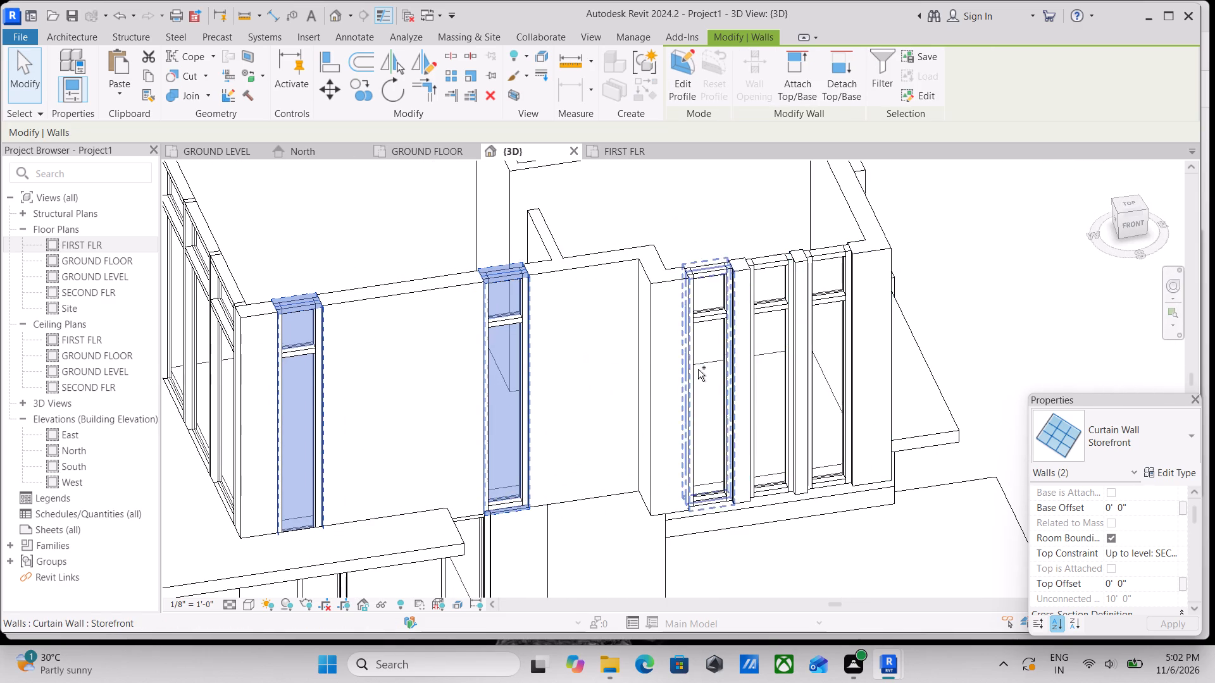
left_click(694, 379, "ctrl")
middle_click_drag(718, 375, 544, 397)
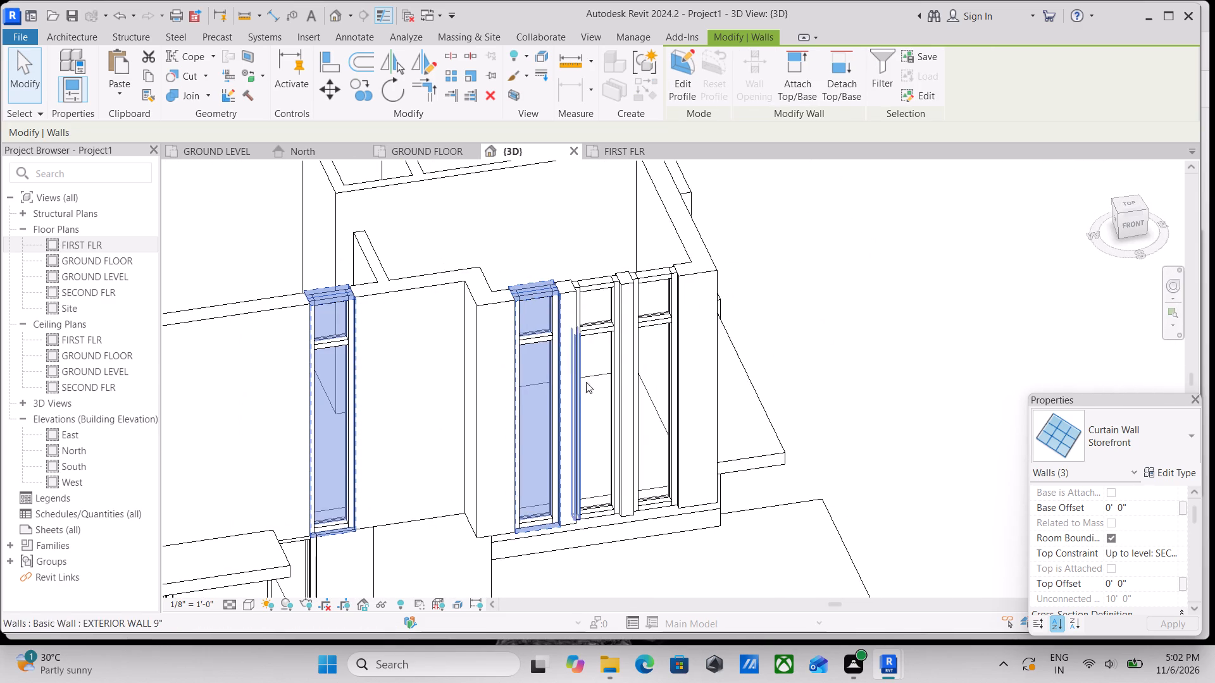
left_click(584, 395, "ctrl")
middle_click_drag(614, 384, 515, 418)
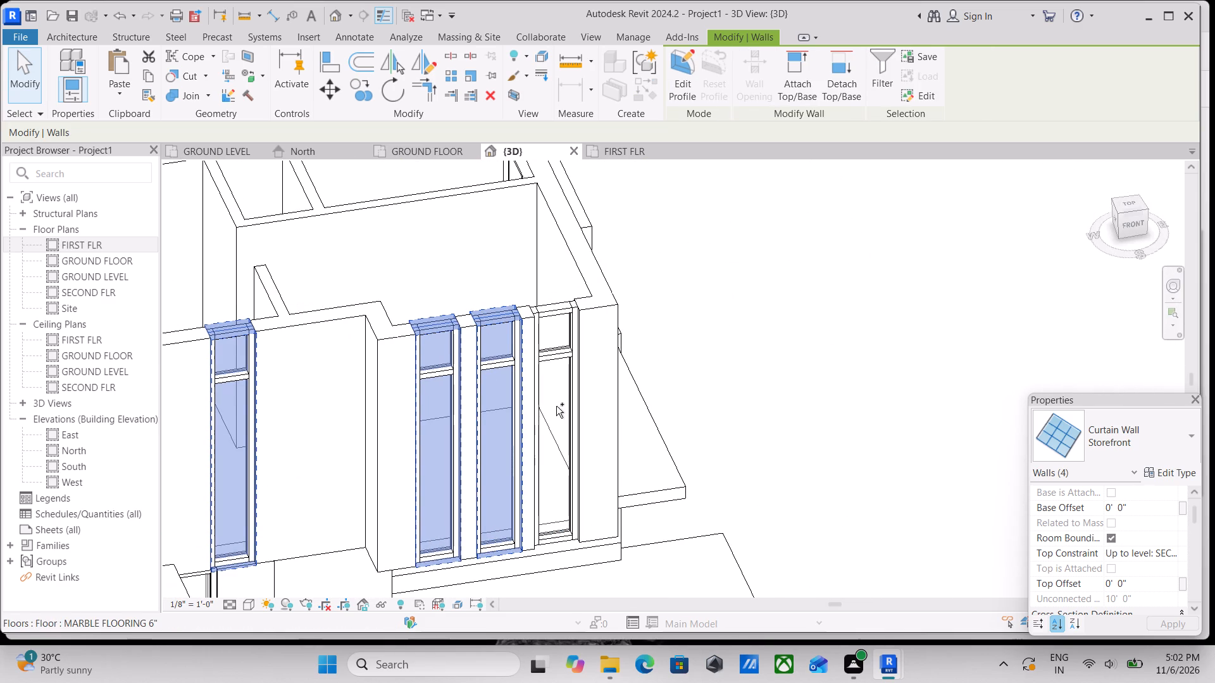
left_click(553, 407, "ctrl")
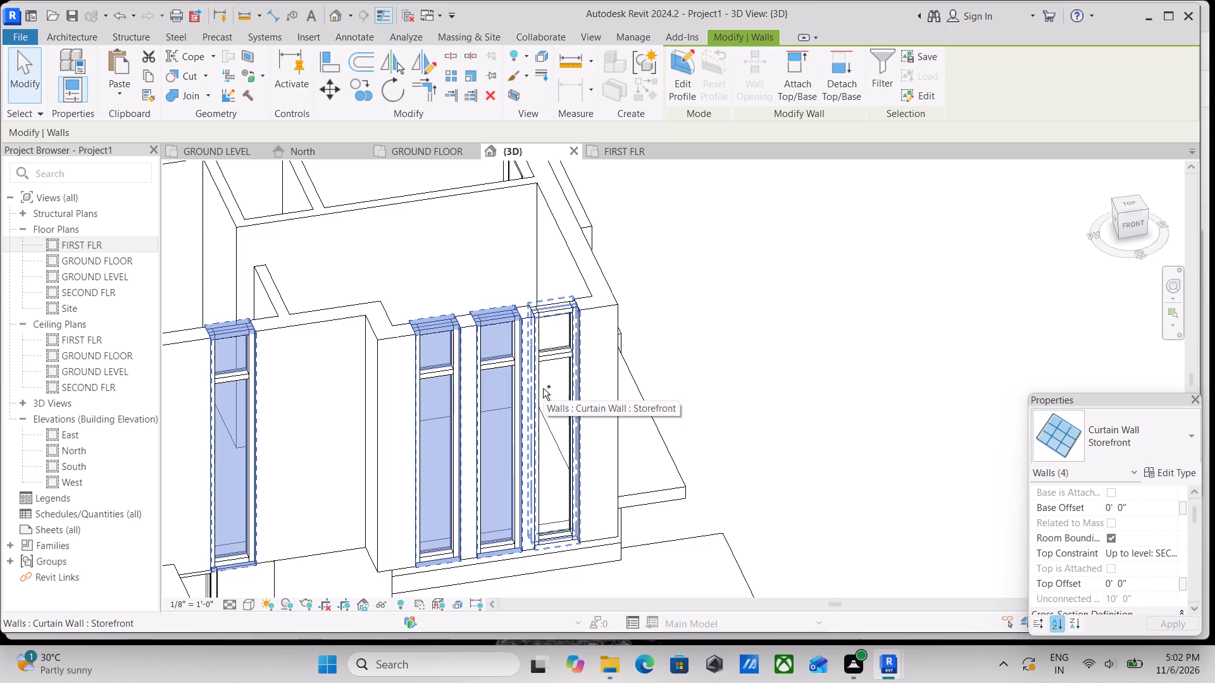
left_click(543, 388, "ctrl")
scroll(559, 379, "down", 4)
middle_click_drag(642, 381, 538, 411, "shift")
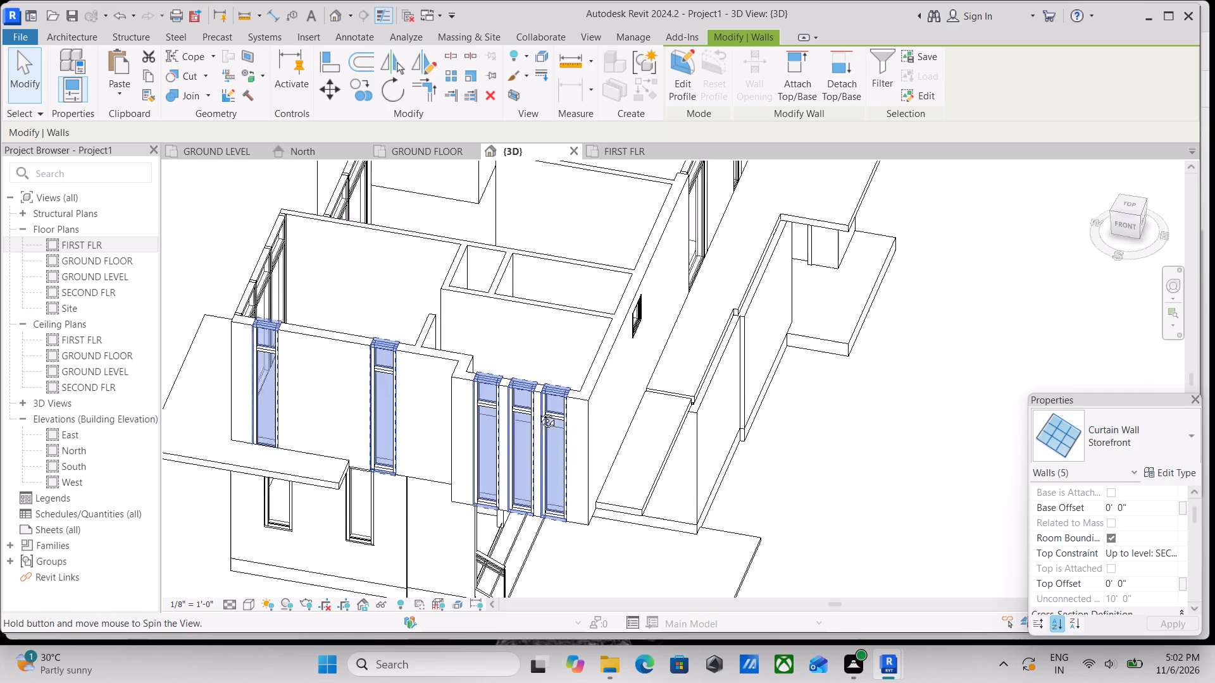
middle_click_drag(538, 411, 497, 391, "shift")
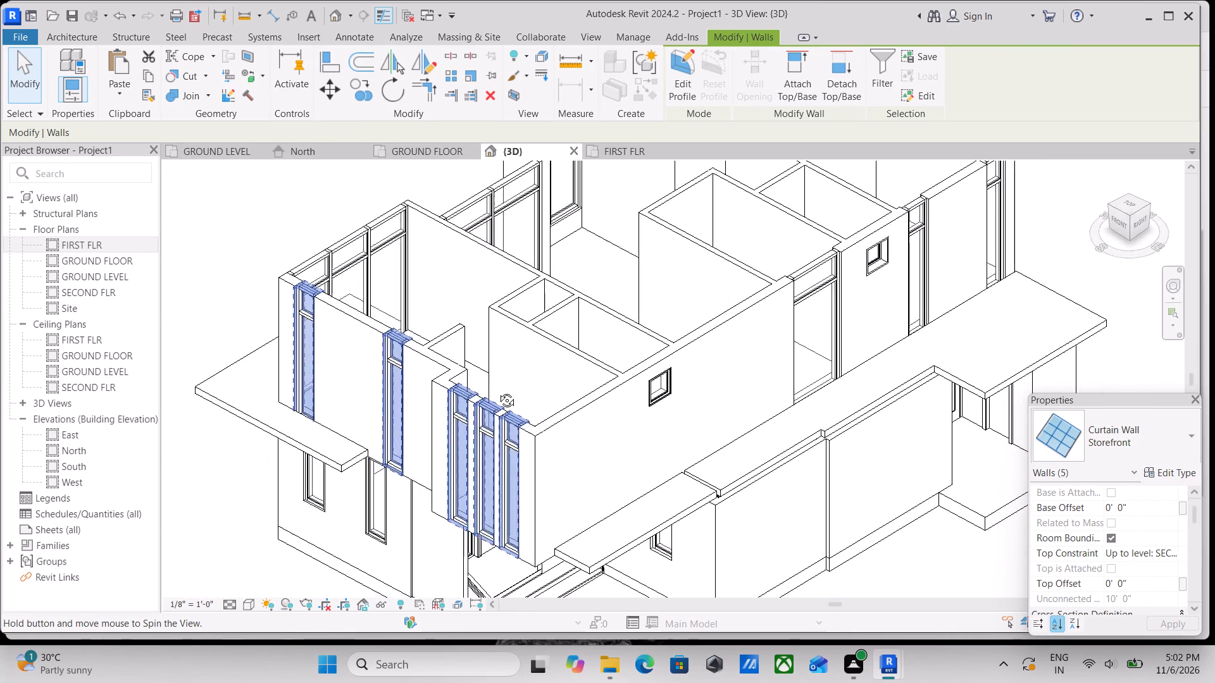
middle_click_drag(497, 391, 487, 403, "shift")
middle_click_drag(735, 415, 506, 453)
scroll(744, 388, "up", 5)
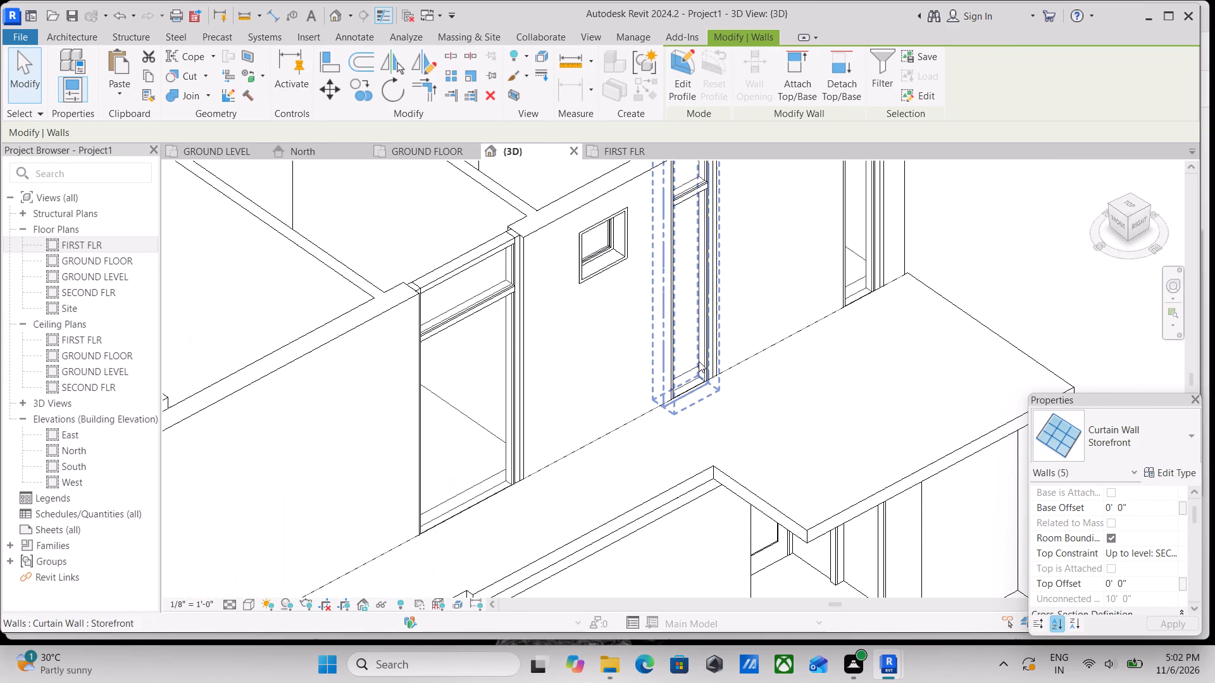
left_click(690, 330, "ctrl")
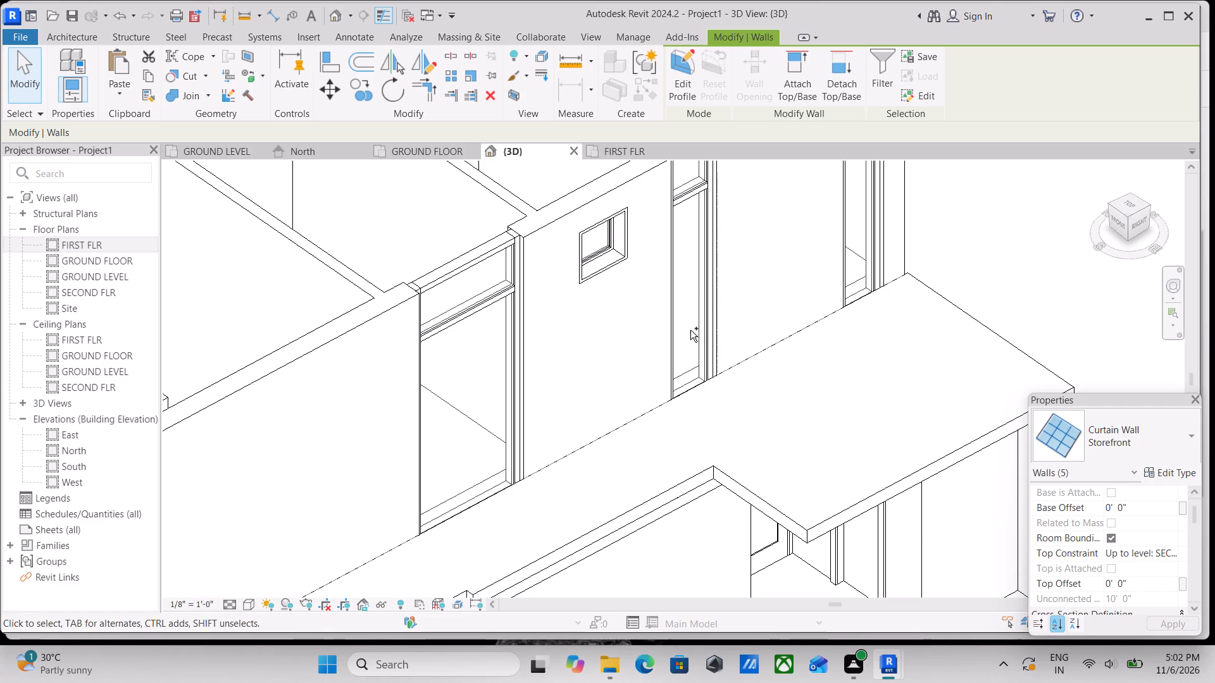
scroll(710, 318, "down", 2)
middle_click_drag(710, 318, 623, 455)
left_click(739, 345, "ctrl")
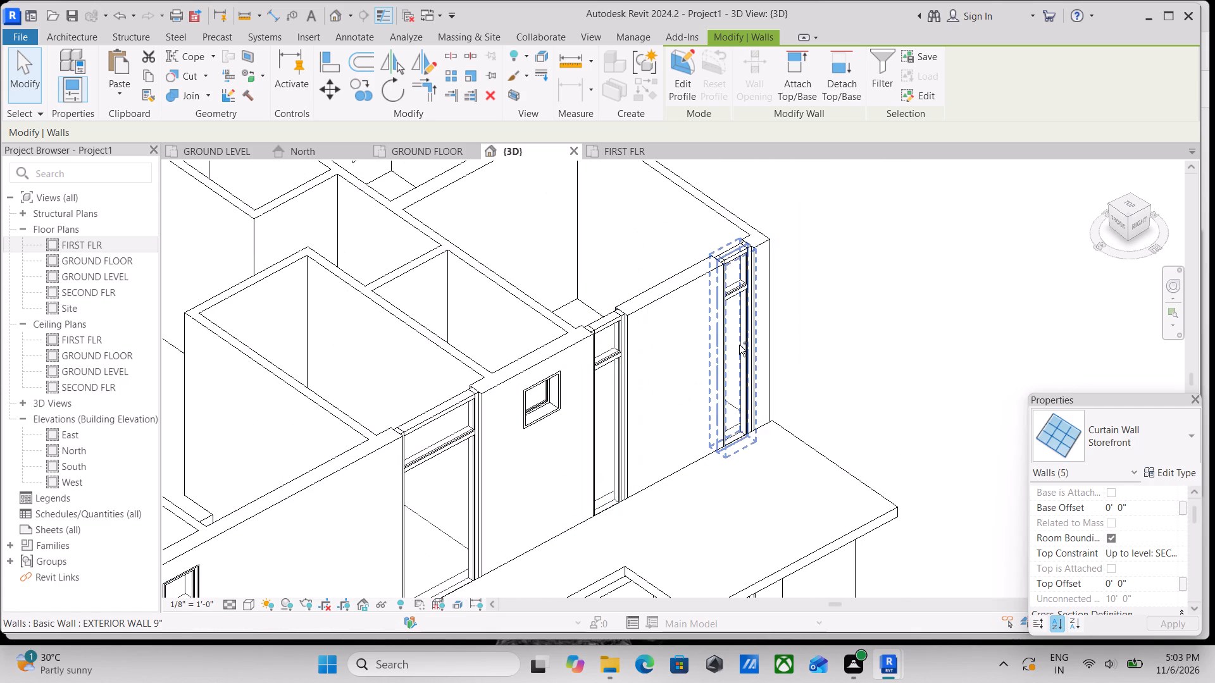
left_click(607, 388, "ctrl")
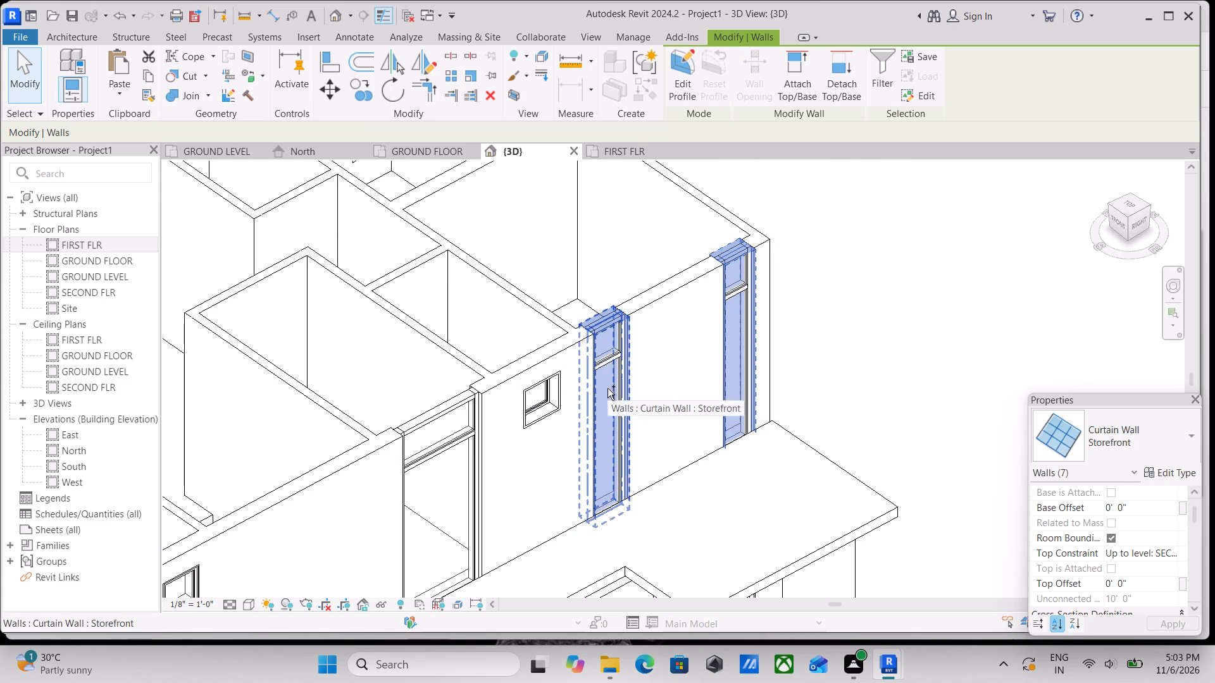
scroll(612, 393, "down", 7)
middle_click_drag(543, 450, 655, 404)
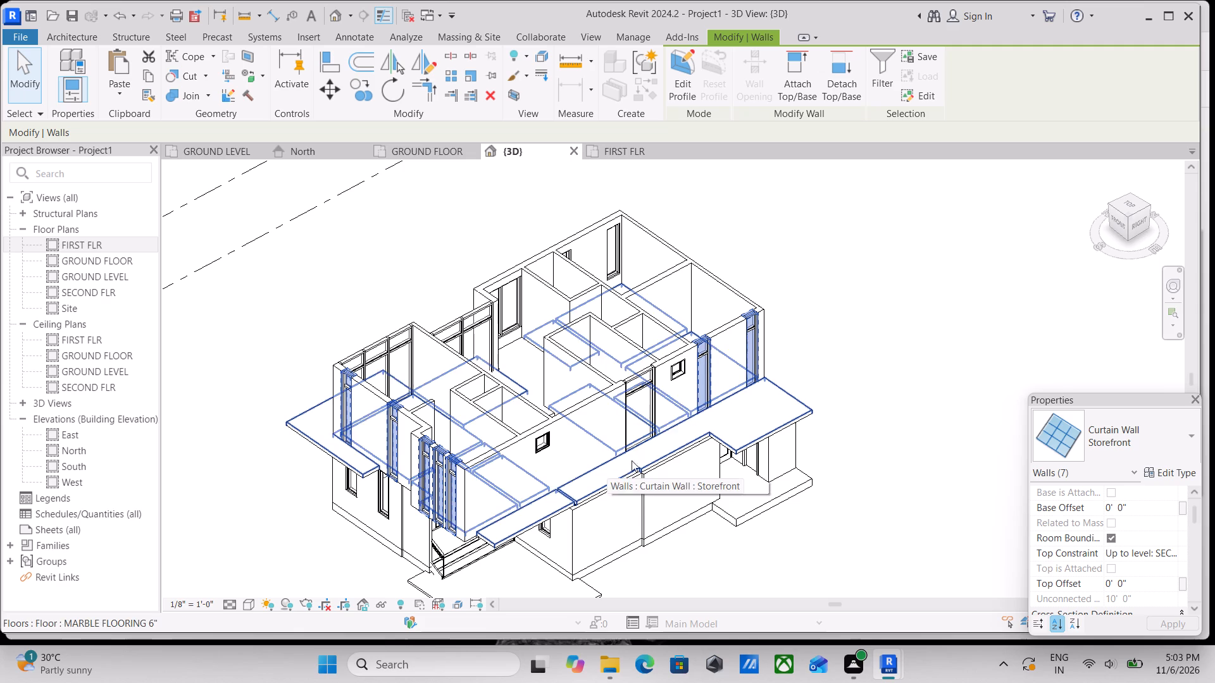
scroll(1132, 510, "up", 2)
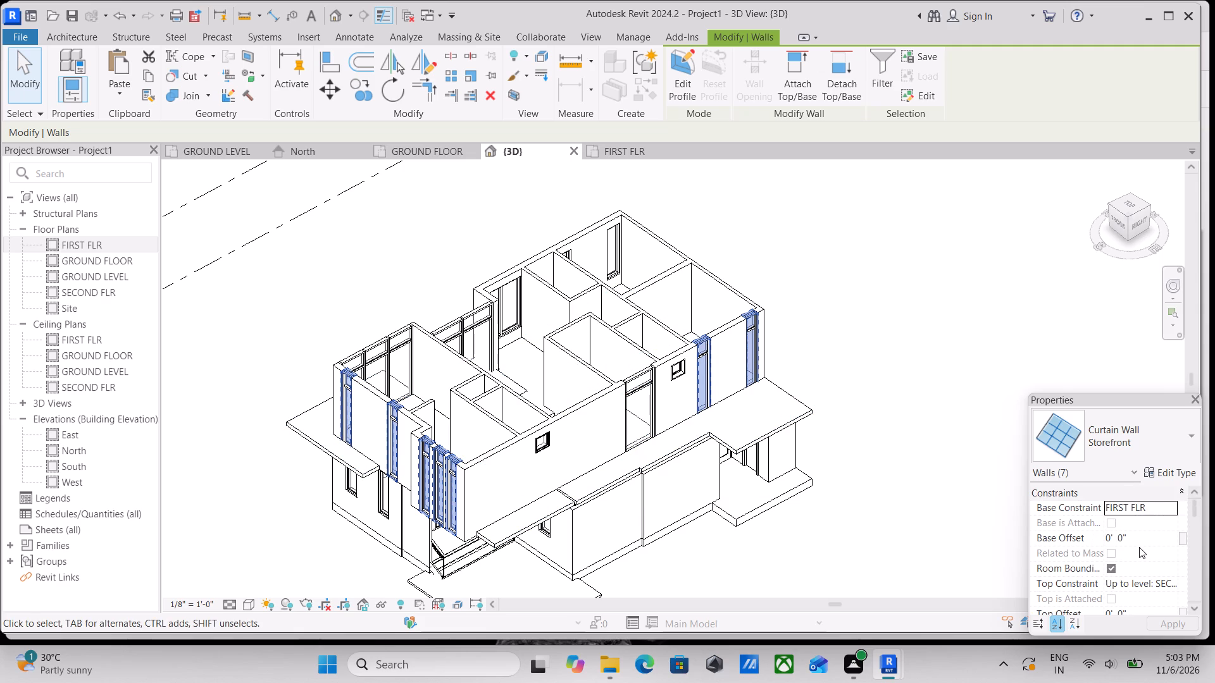
left_click(1143, 538)
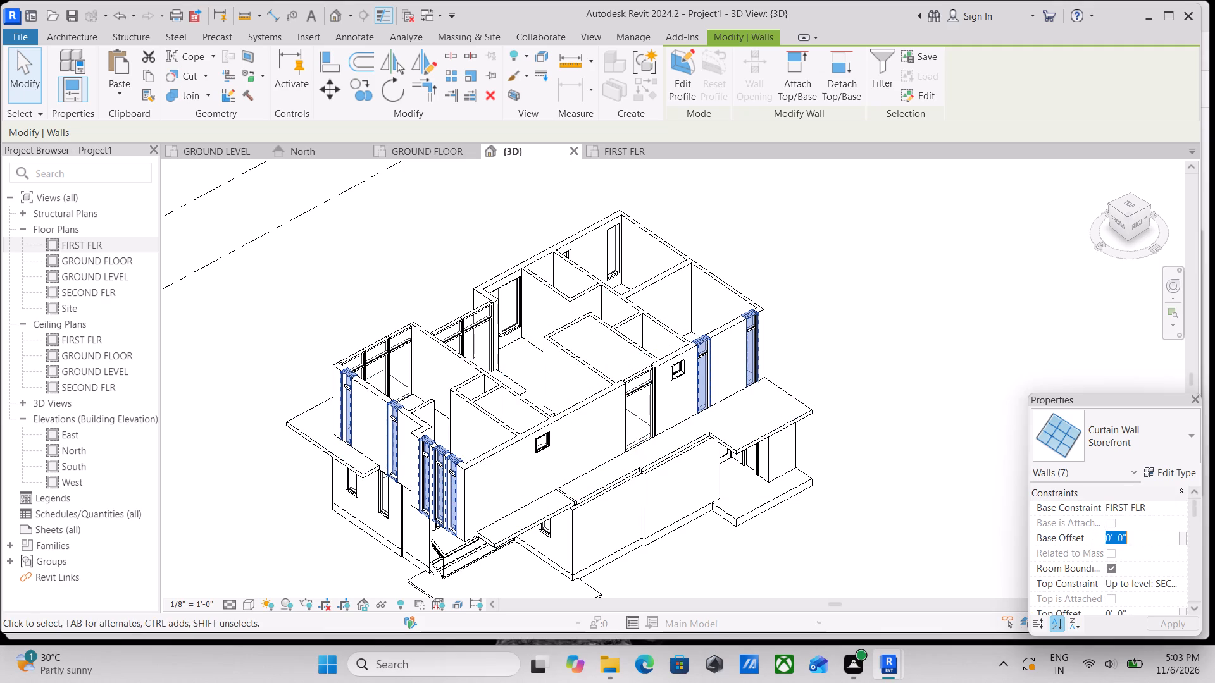
type("2'")
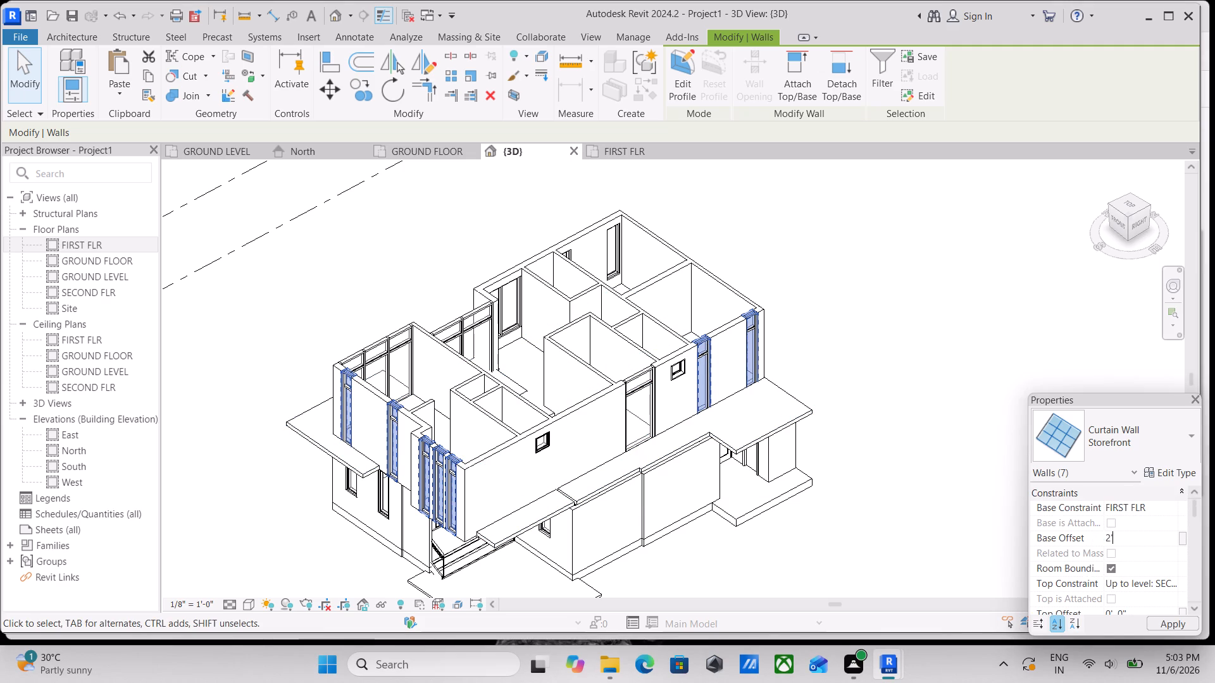
scroll(1166, 610, "down", 1)
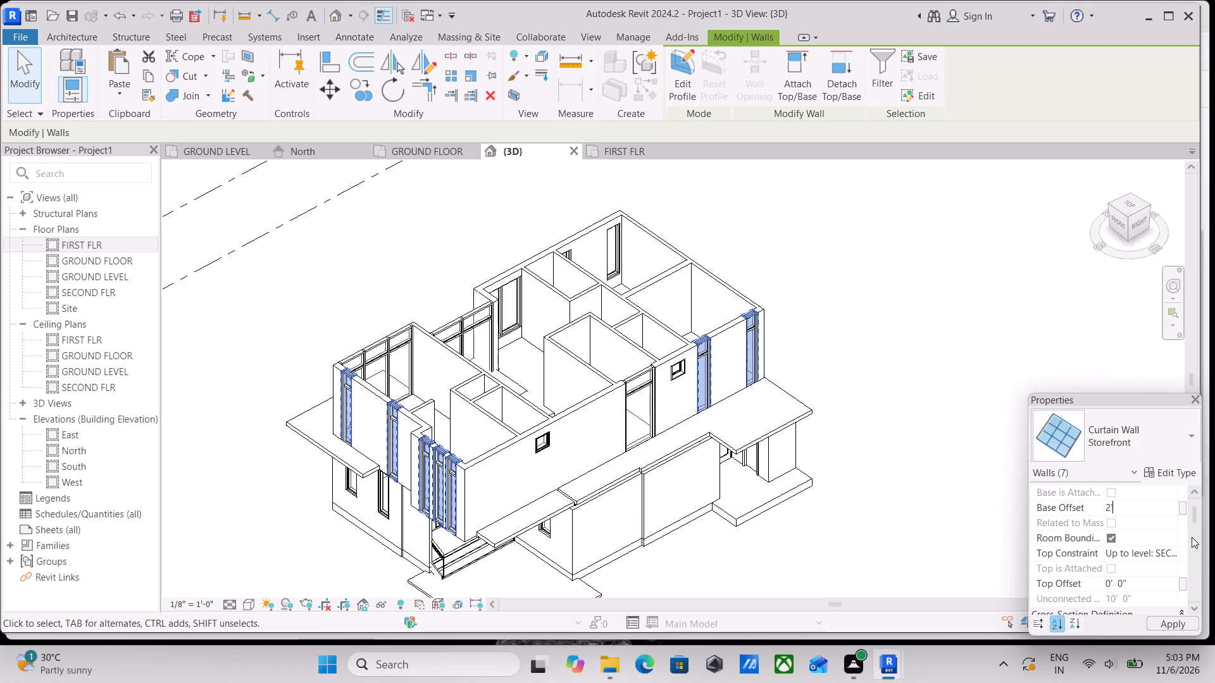
left_click(1141, 582)
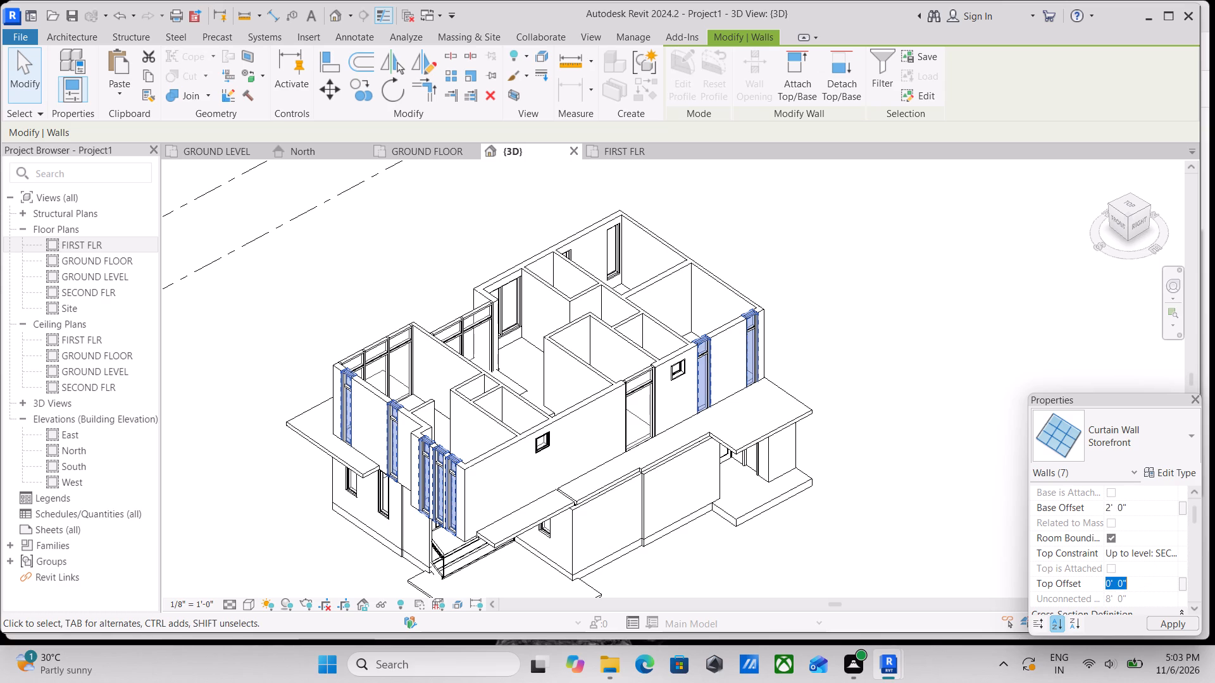
type("-1'")
key("Return")
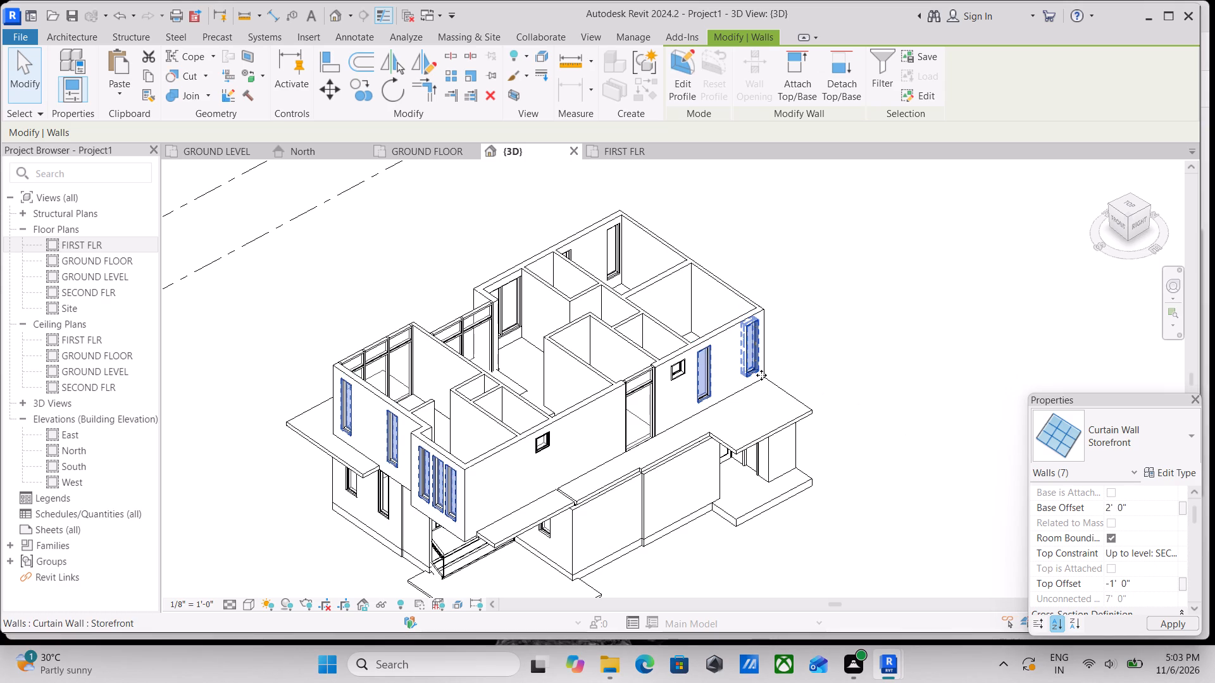
scroll(799, 382, "up", 2)
key("1")
key("Escape")
Examine the whole 3D model from the east, front, back and west sides to review the first-floor windows.
scroll(752, 386, "down", 1)
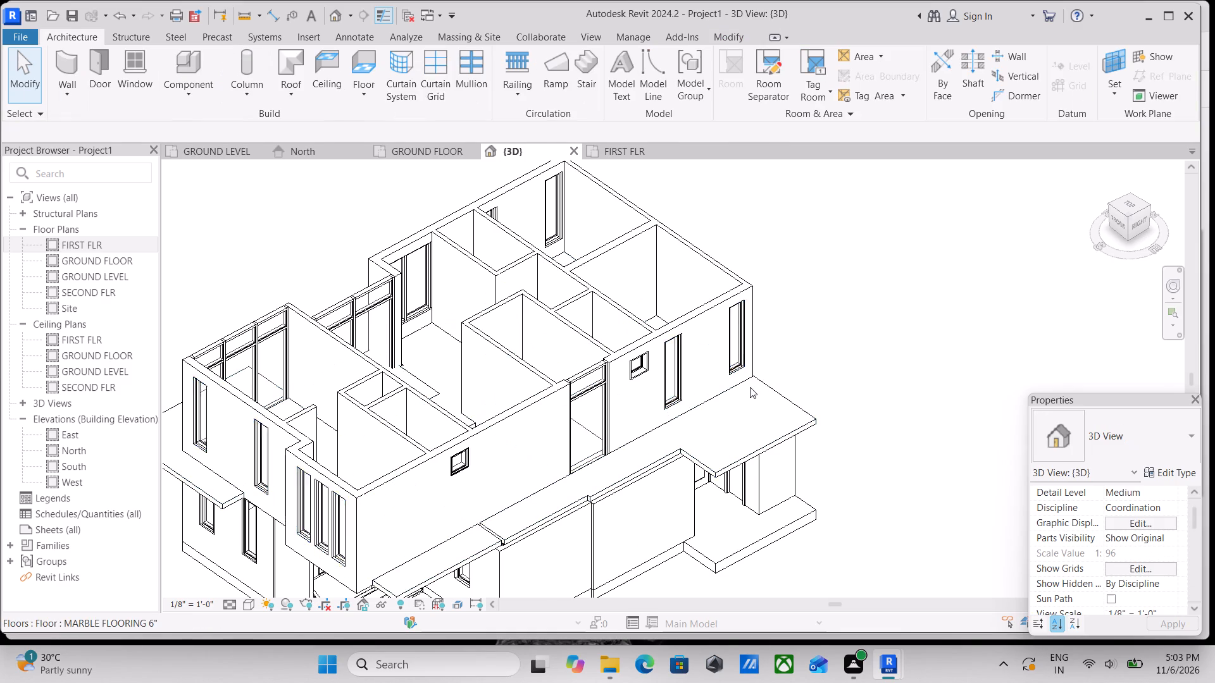
scroll(750, 387, "down", 1)
scroll(714, 406, "up", 2)
middle_click_drag(611, 469, 761, 407)
middle_click_drag(707, 474, 782, 440, "shift")
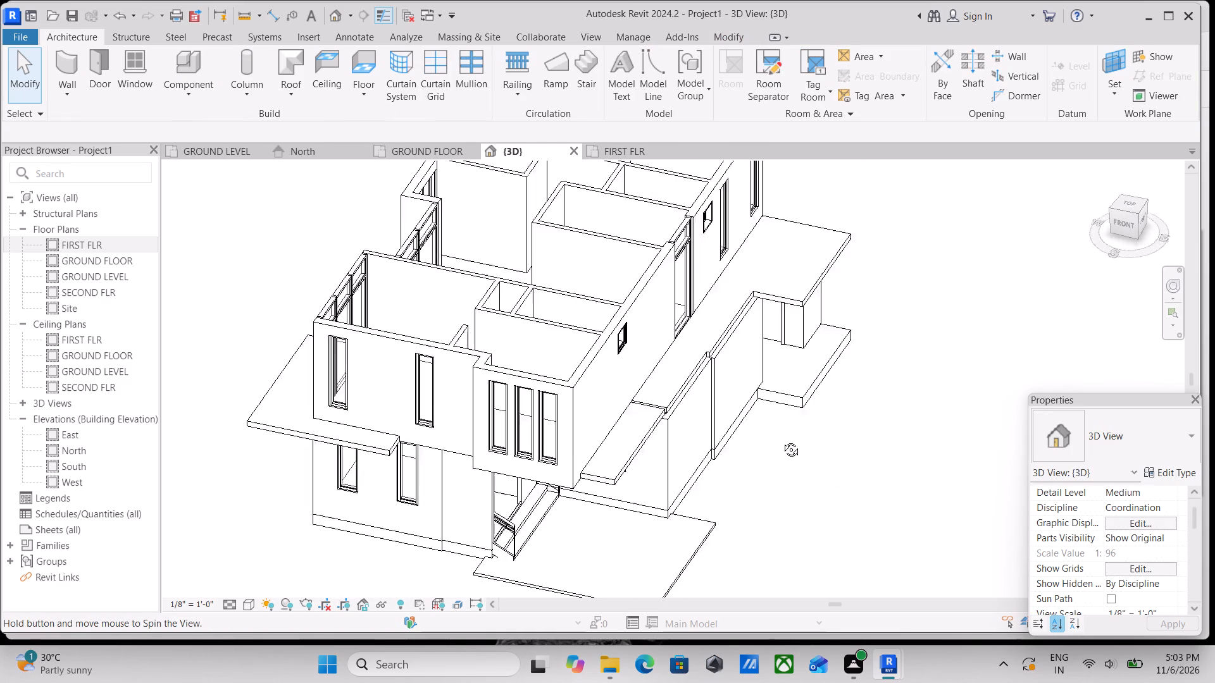
middle_click_drag(782, 440, 844, 400, "shift")
middle_click_drag(674, 450, 589, 438, "shift")
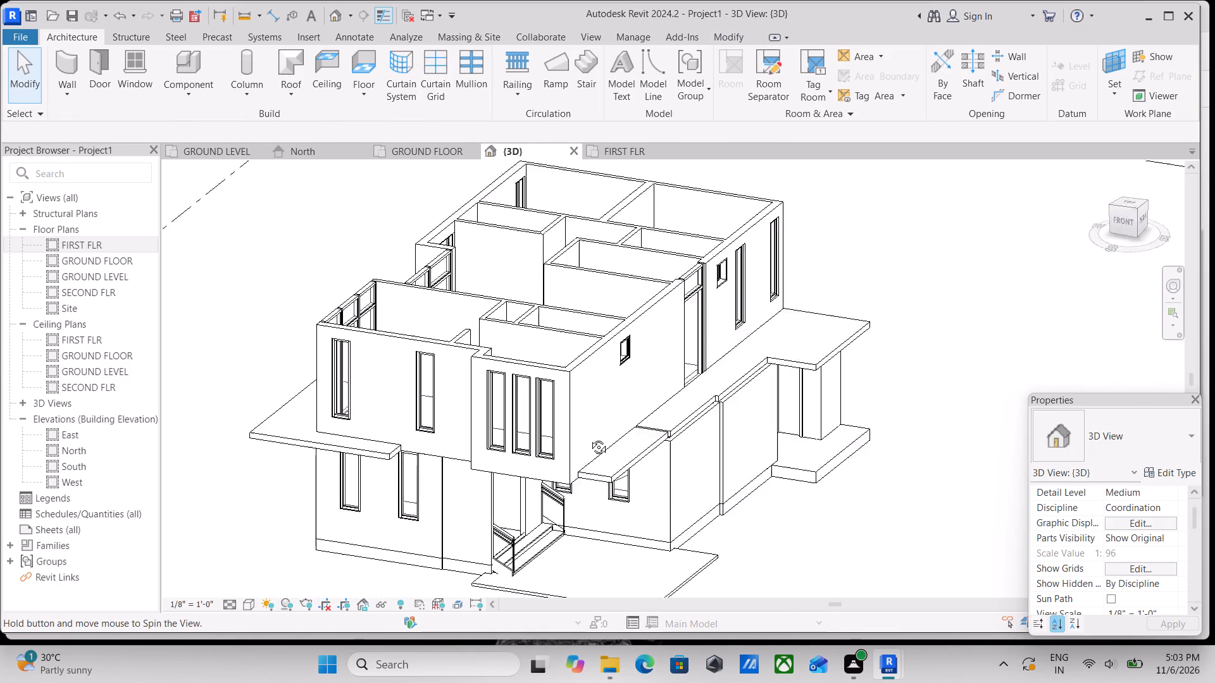
middle_click_drag(589, 438, 730, 431, "shift")
middle_click_drag(682, 467, 659, 414, "shift")
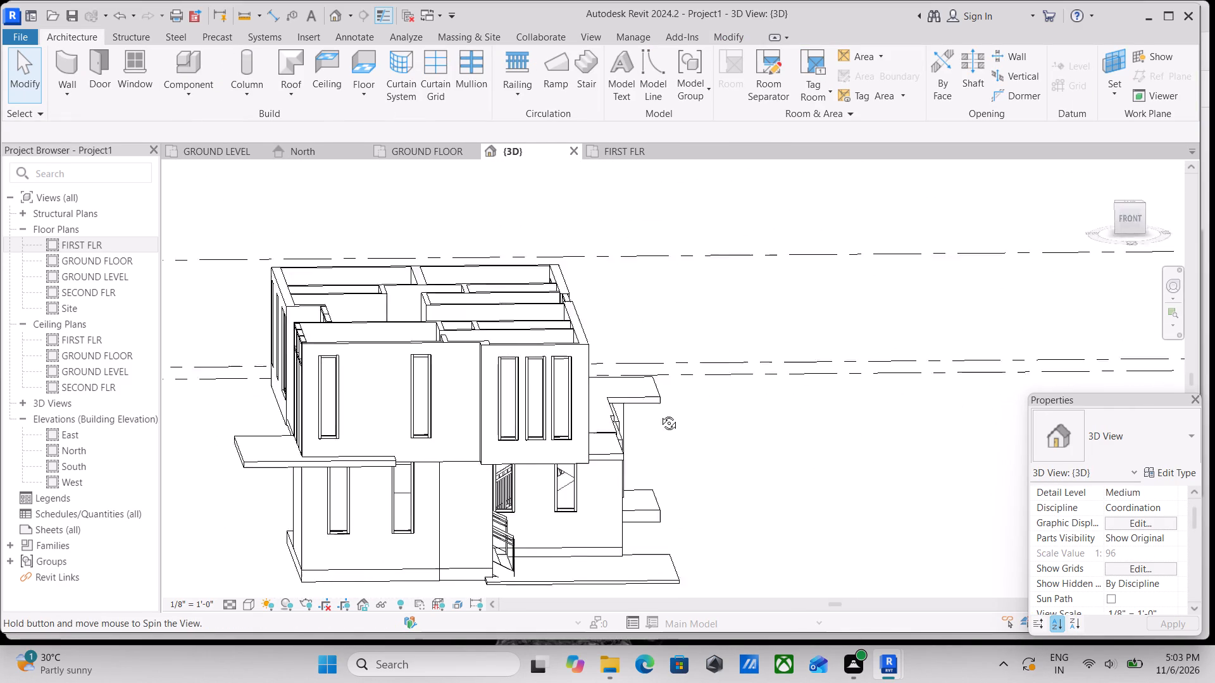
middle_click_drag(659, 414, 732, 446, "shift")
middle_click_drag(620, 471, 413, 473, "shift")
middle_click_drag(478, 473, 618, 457)
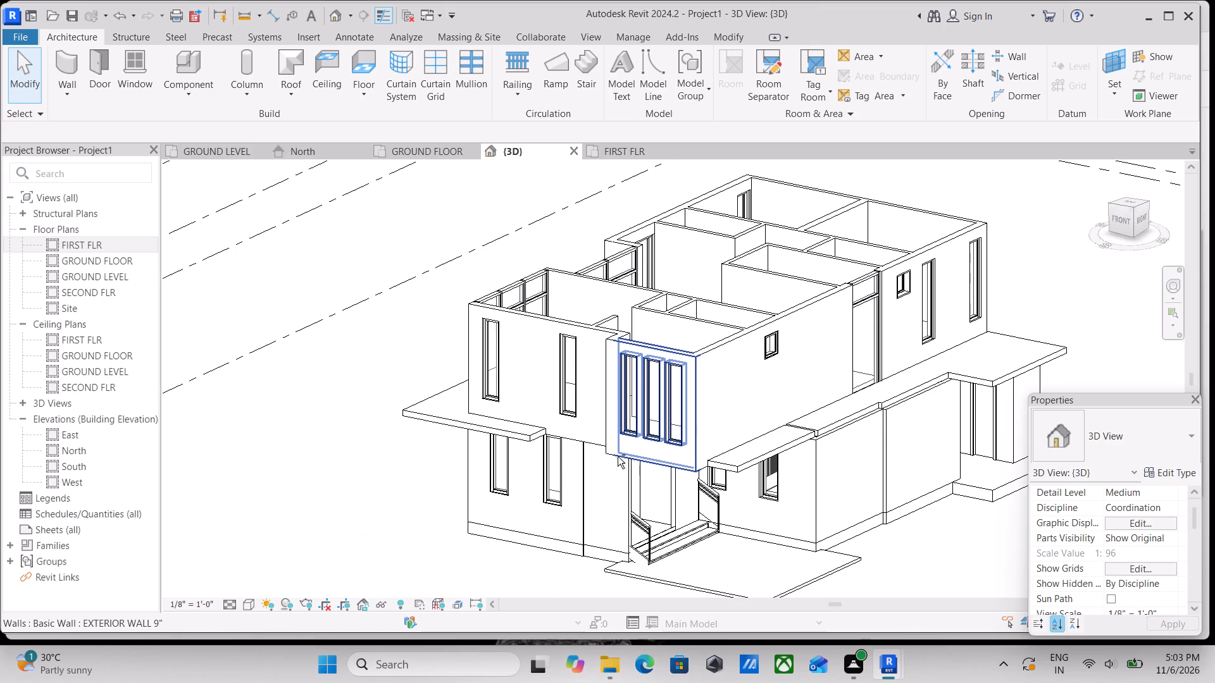
middle_click_drag(618, 457, 788, 464, "shift")
middle_click_drag(552, 458, 727, 424)
middle_click_drag(561, 472, 643, 428)
middle_click_drag(543, 457, 688, 465, "shift")
middle_click_drag(661, 479, 568, 412)
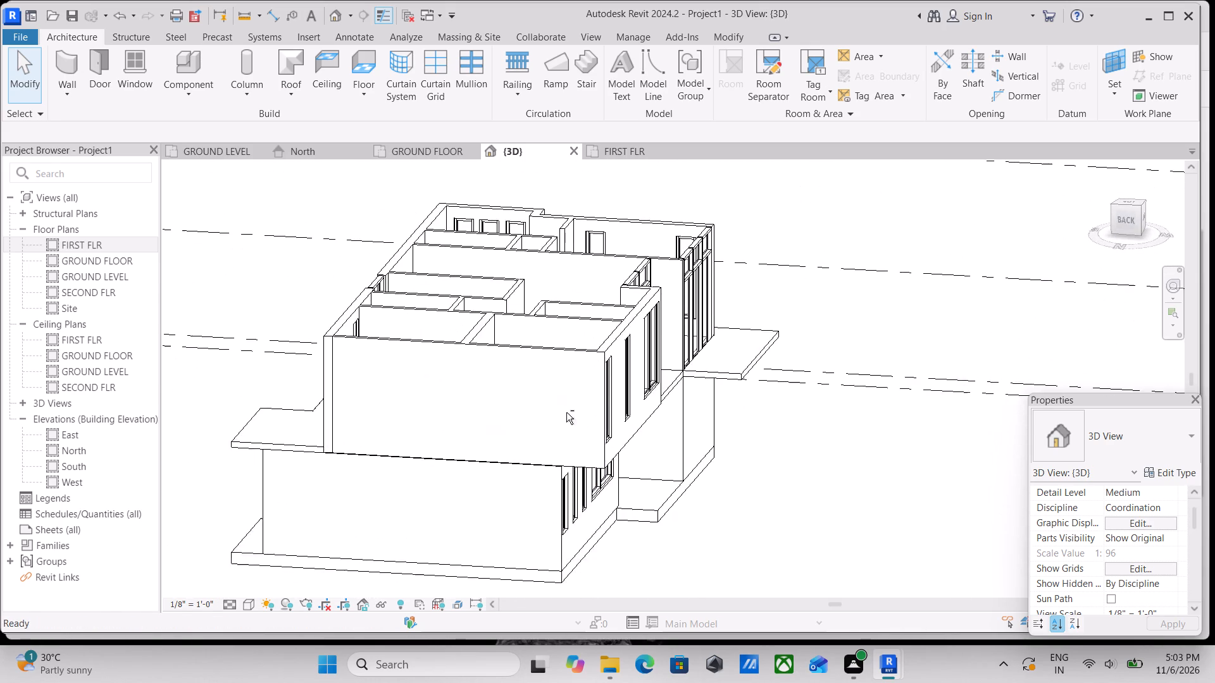
middle_click_drag(569, 418, 832, 433, "shift")
middle_click_drag(808, 443, 593, 436)
middle_click_drag(626, 431, 806, 452, "shift")
middle_click_drag(626, 438, 764, 371, "shift")
middle_click_drag(607, 432, 926, 455)
middle_click_drag(706, 448, 833, 454, "shift")
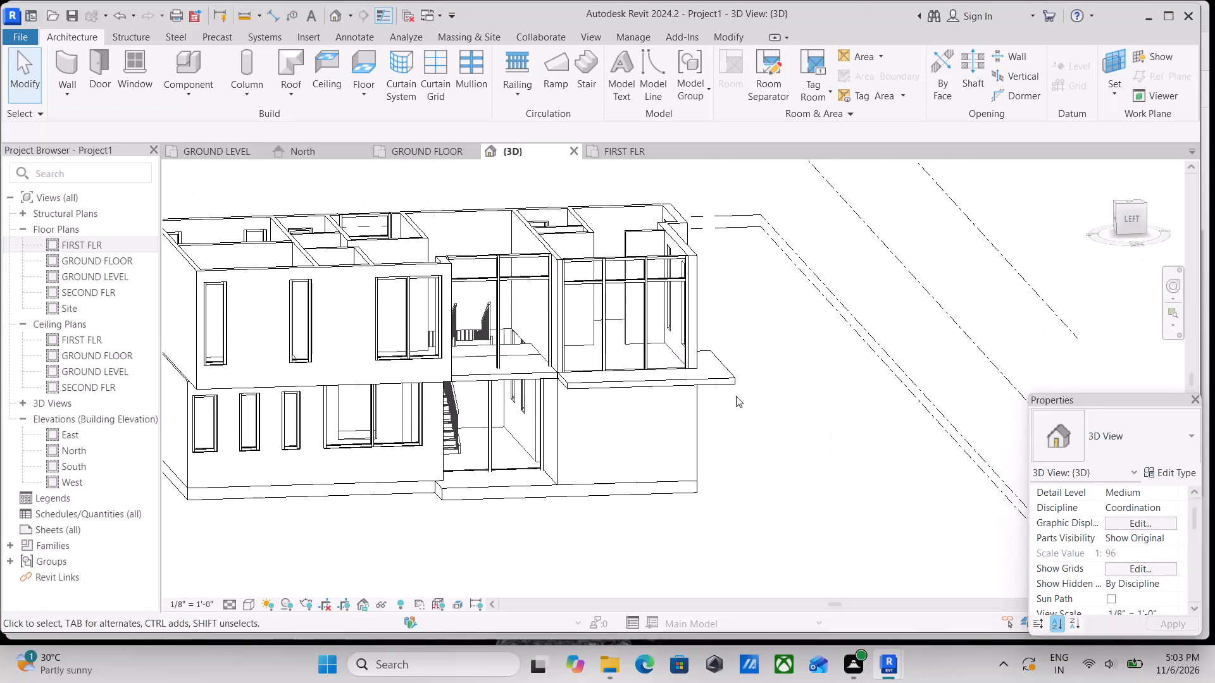
middle_click_drag(585, 367, 607, 436)
scroll(627, 445, "down", 10)
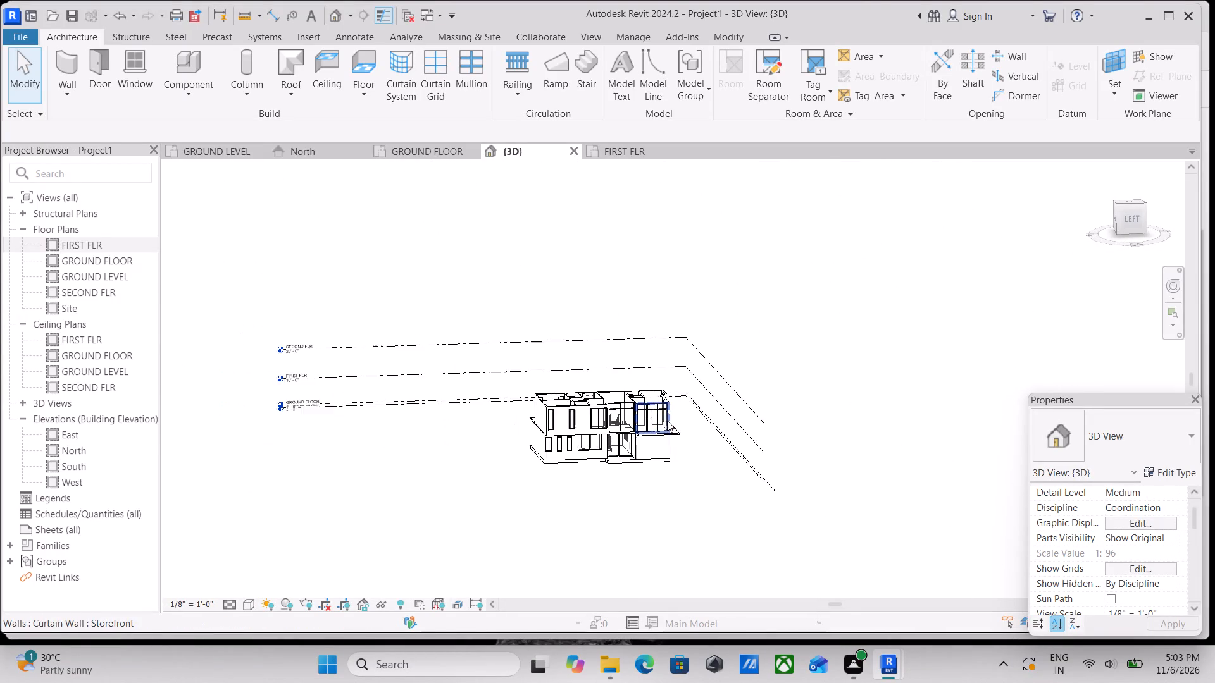
scroll(667, 421, "down", 1)
Examine the front facade rendering in the FIRST FLR plan, focusing on the upper-floor windows, grey surround and louvres.
left_click(623, 154)
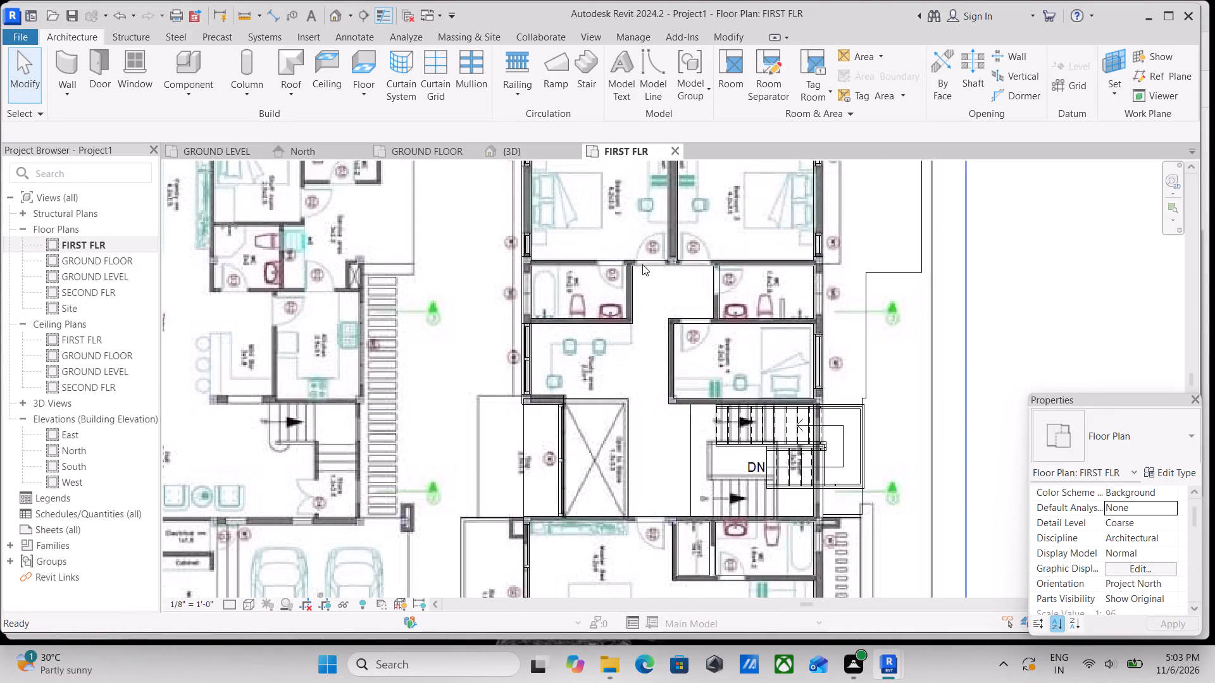
scroll(656, 360, "down", 8)
middle_click_drag(656, 360, 688, 501)
middle_click_drag(638, 278, 639, 376)
scroll(644, 344, "up", 4)
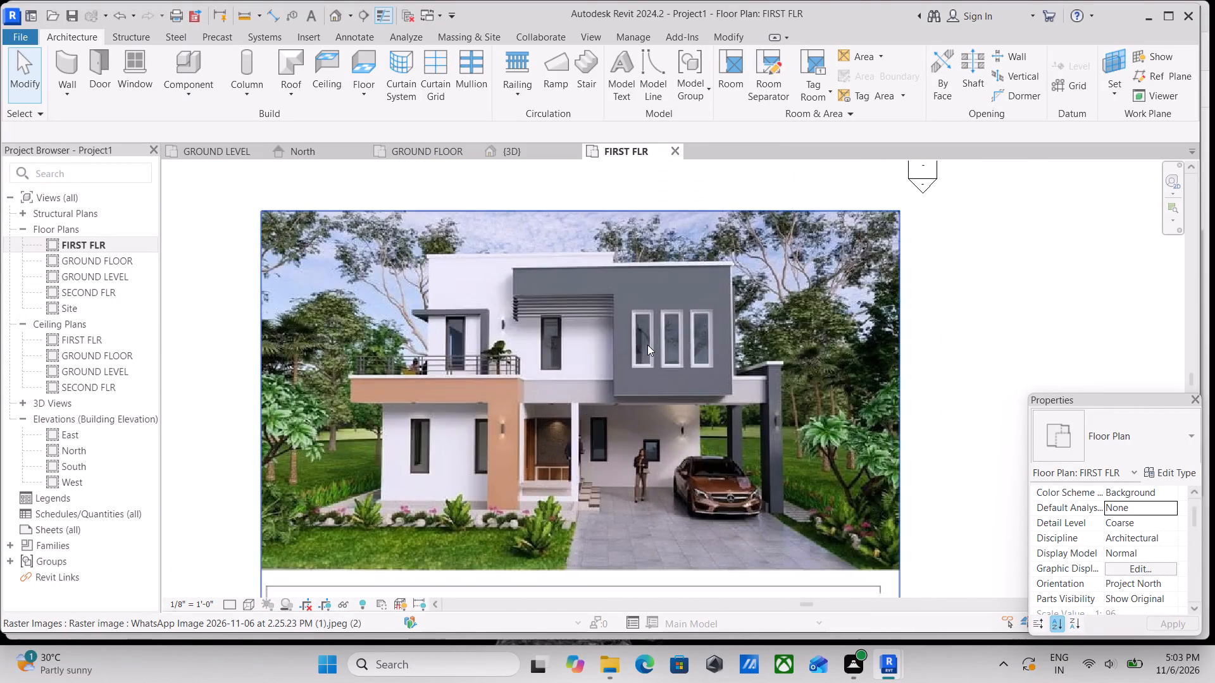
scroll(647, 345, "up", 4)
middle_click_drag(649, 333, 666, 381)
scroll(622, 372, "up", 3)
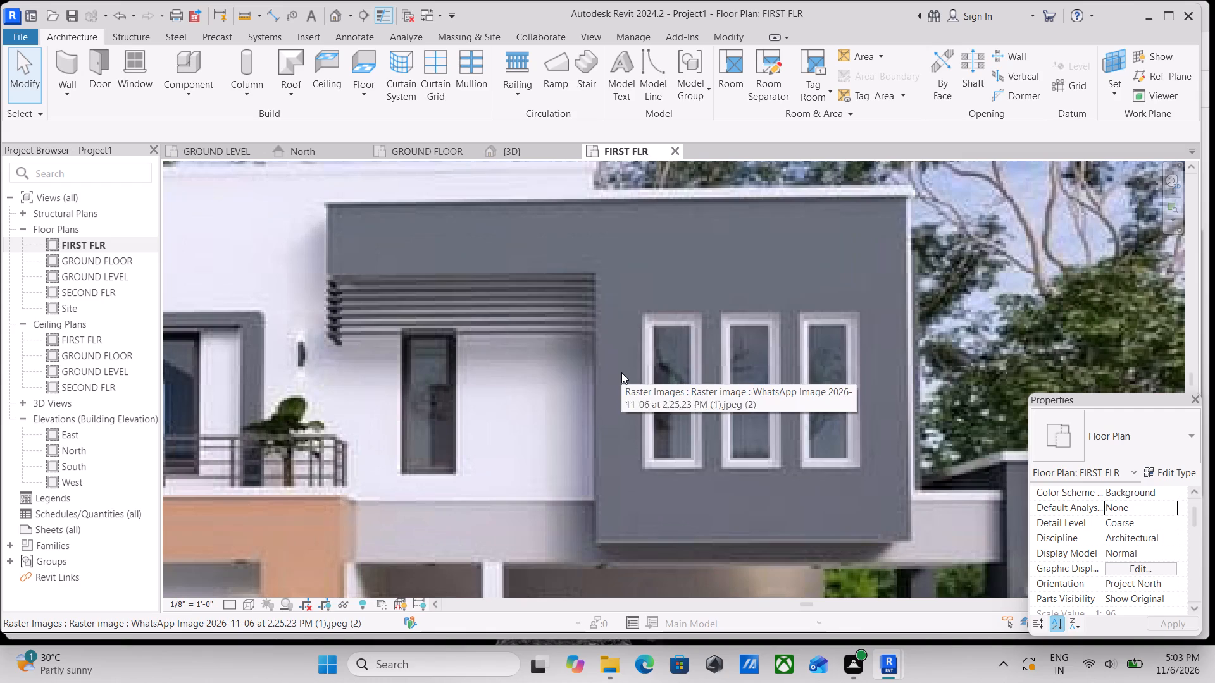
scroll(647, 367, "down", 3)
scroll(711, 371, "down", 1)
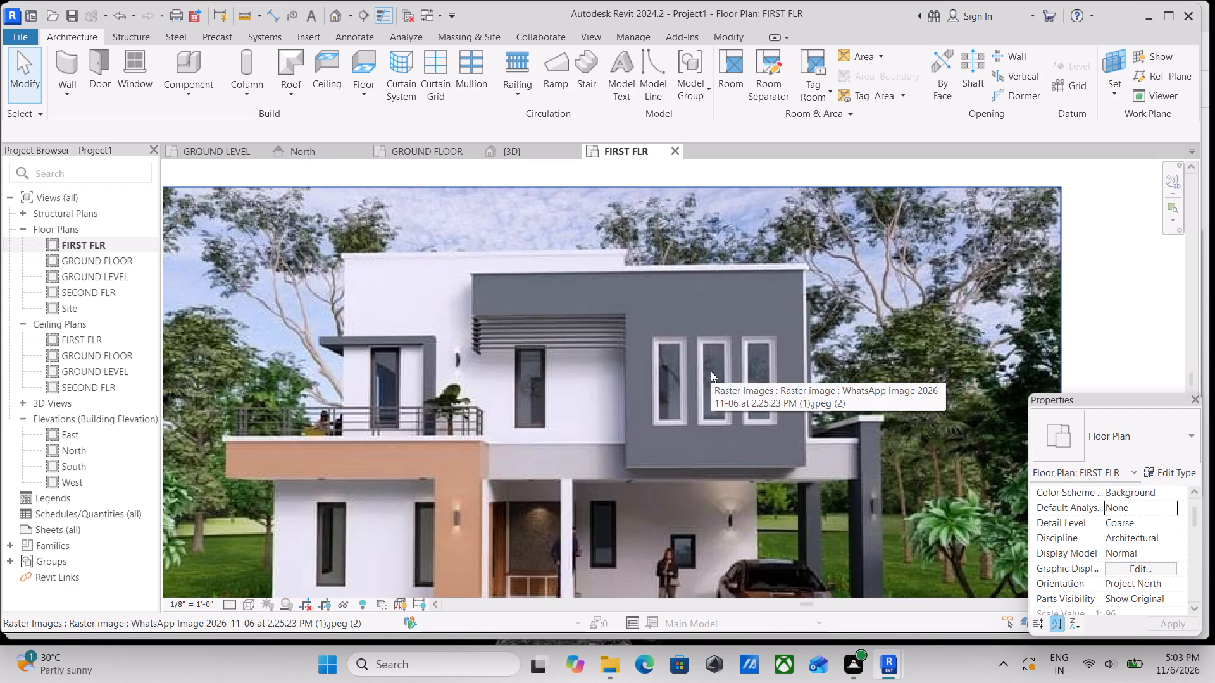
scroll(711, 372, "down", 2)
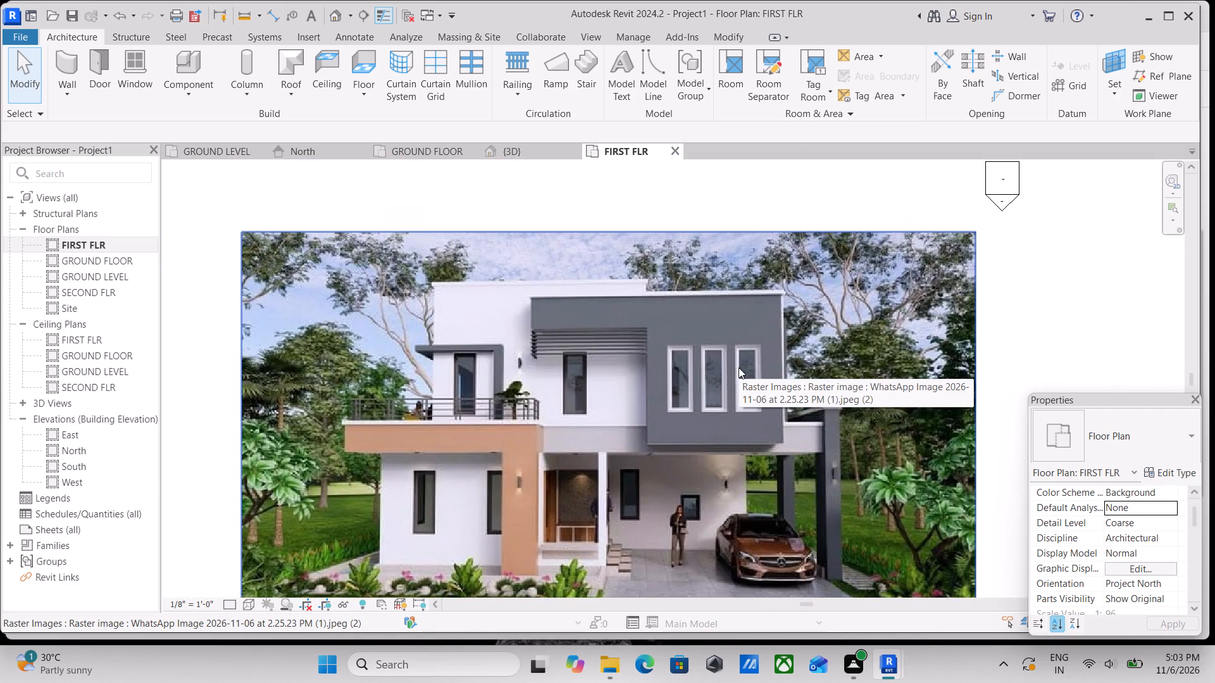
middle_click_drag(702, 440, 738, 409)
middle_click_drag(650, 484, 688, 444)
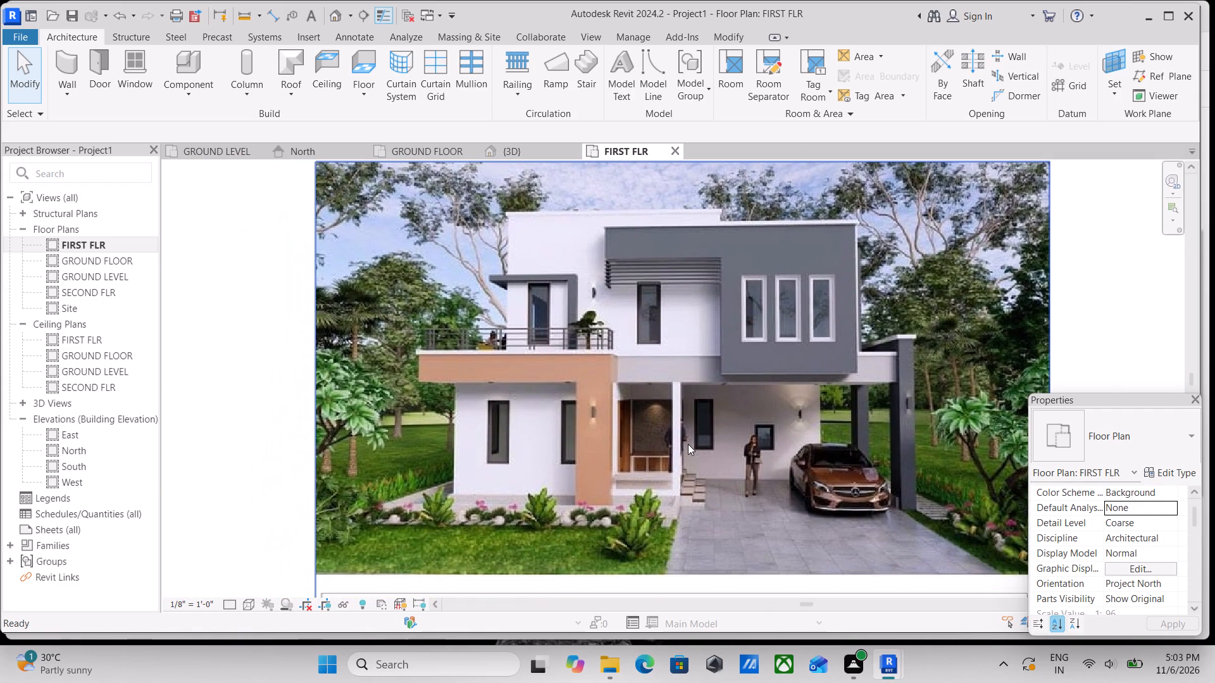